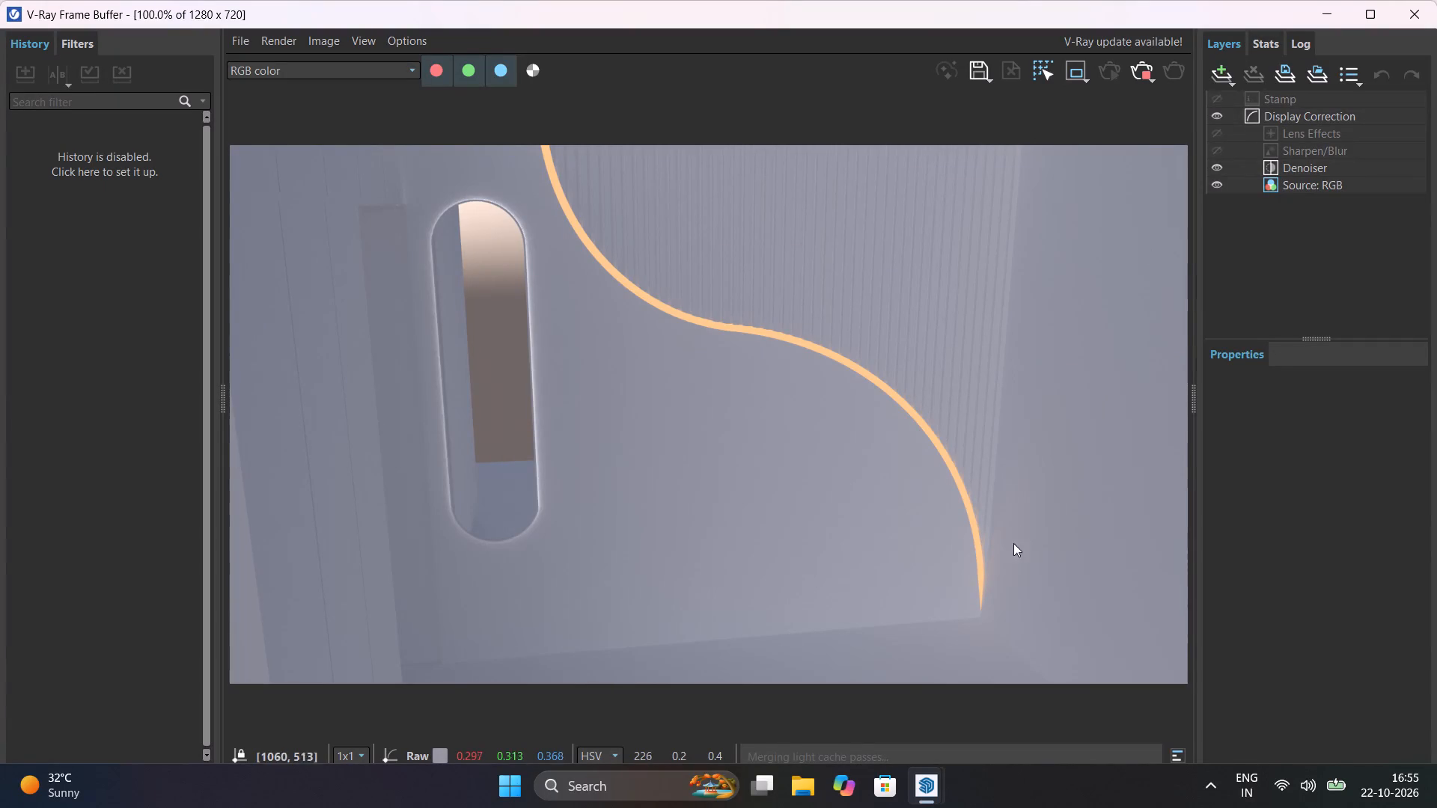
Save the current work with the wide mirror render still displayed.
right_click_drag(1189, 379, 1236, 295)
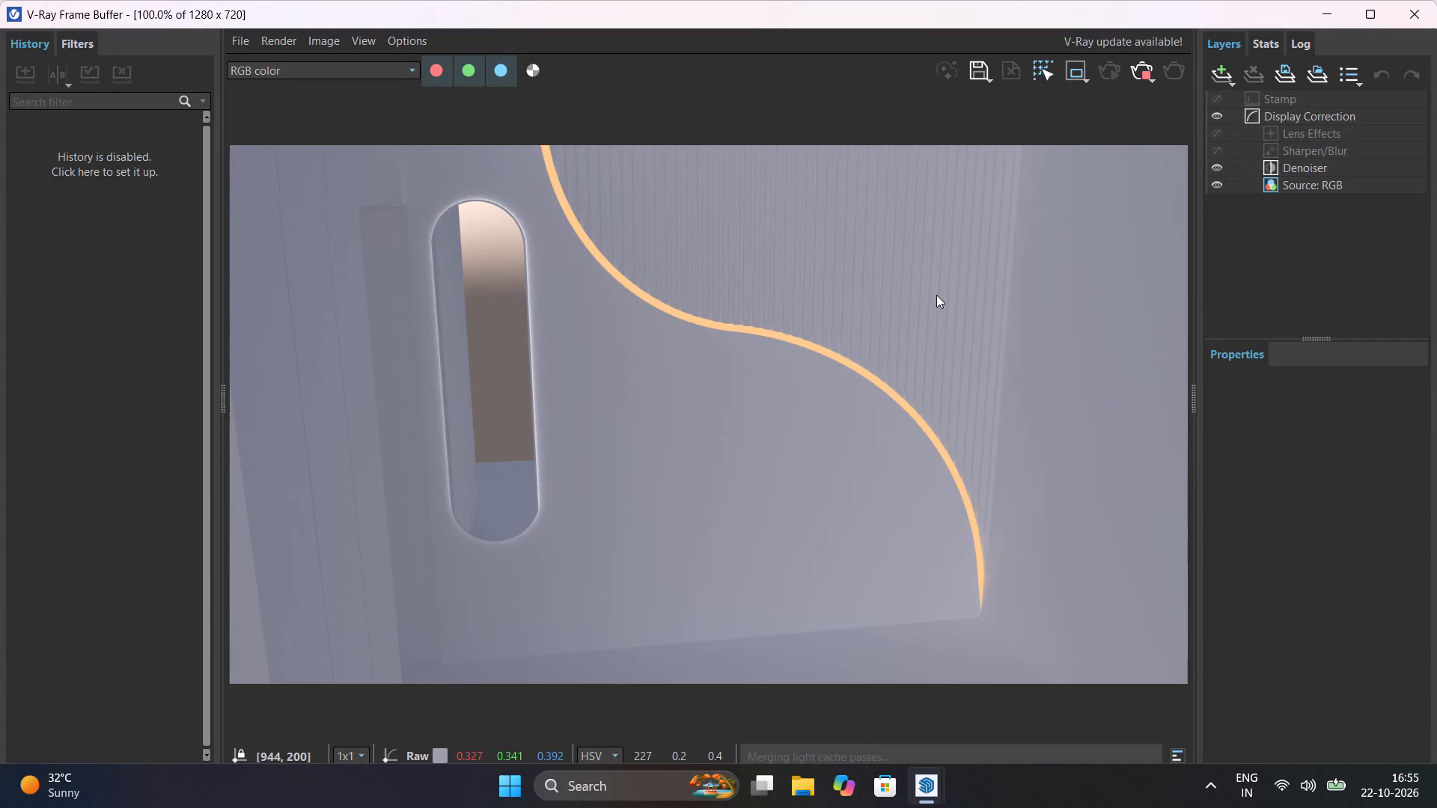
key("ctrl+s")
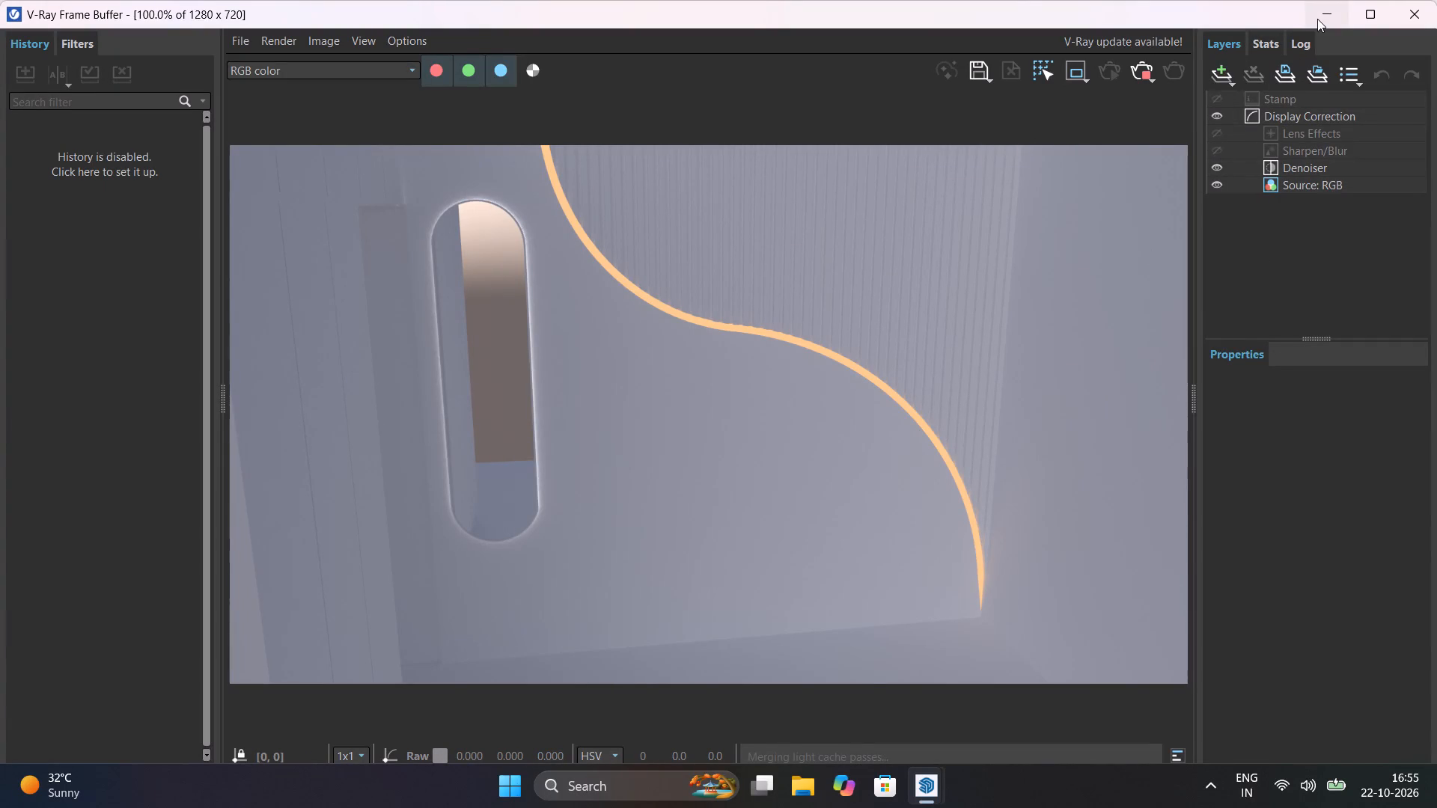
Minimize the frame buffer and the modeling window, and launch Fuji from the desktop.
left_click(1317, 19)
left_click(1317, 19)
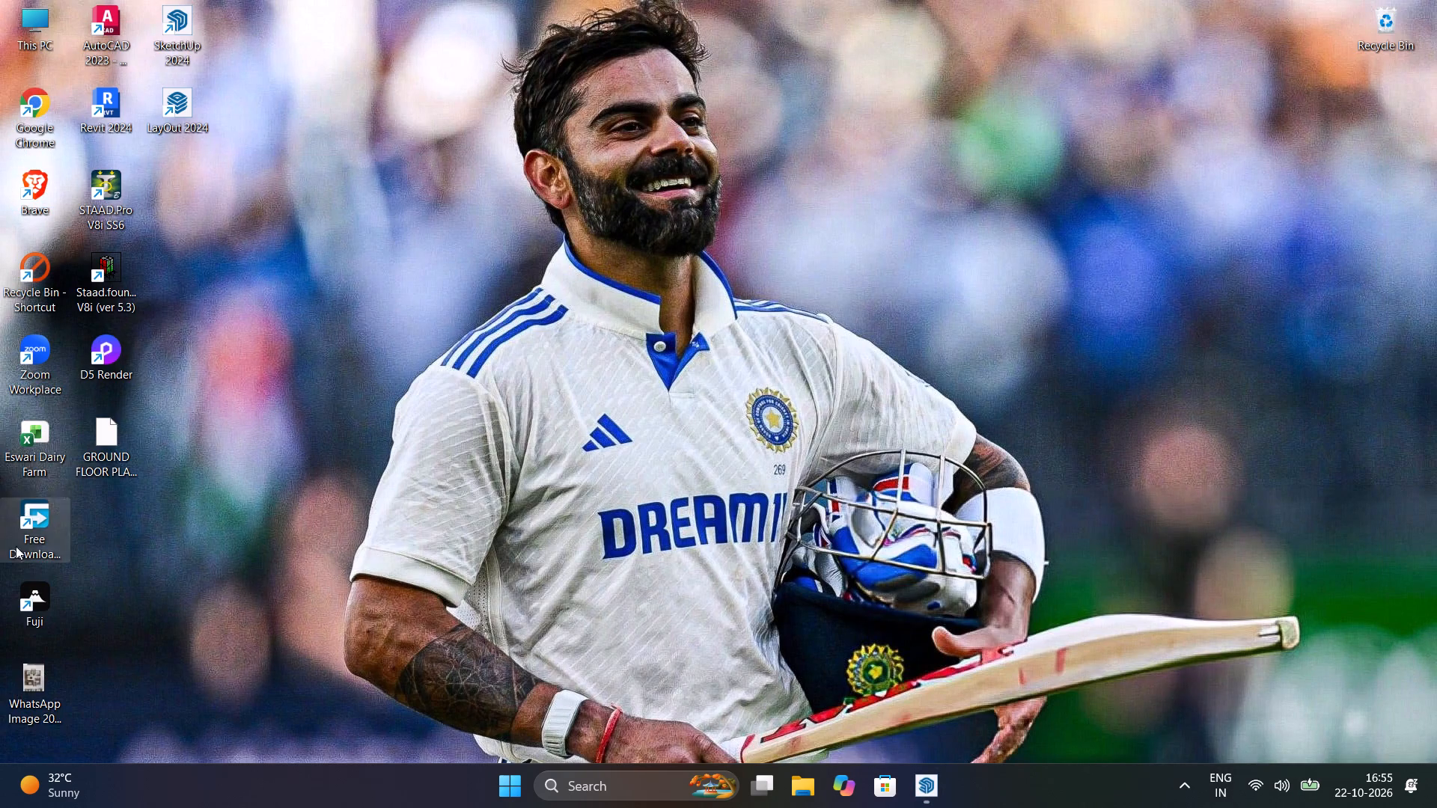
left_click(37, 602)
double_click(37, 602)
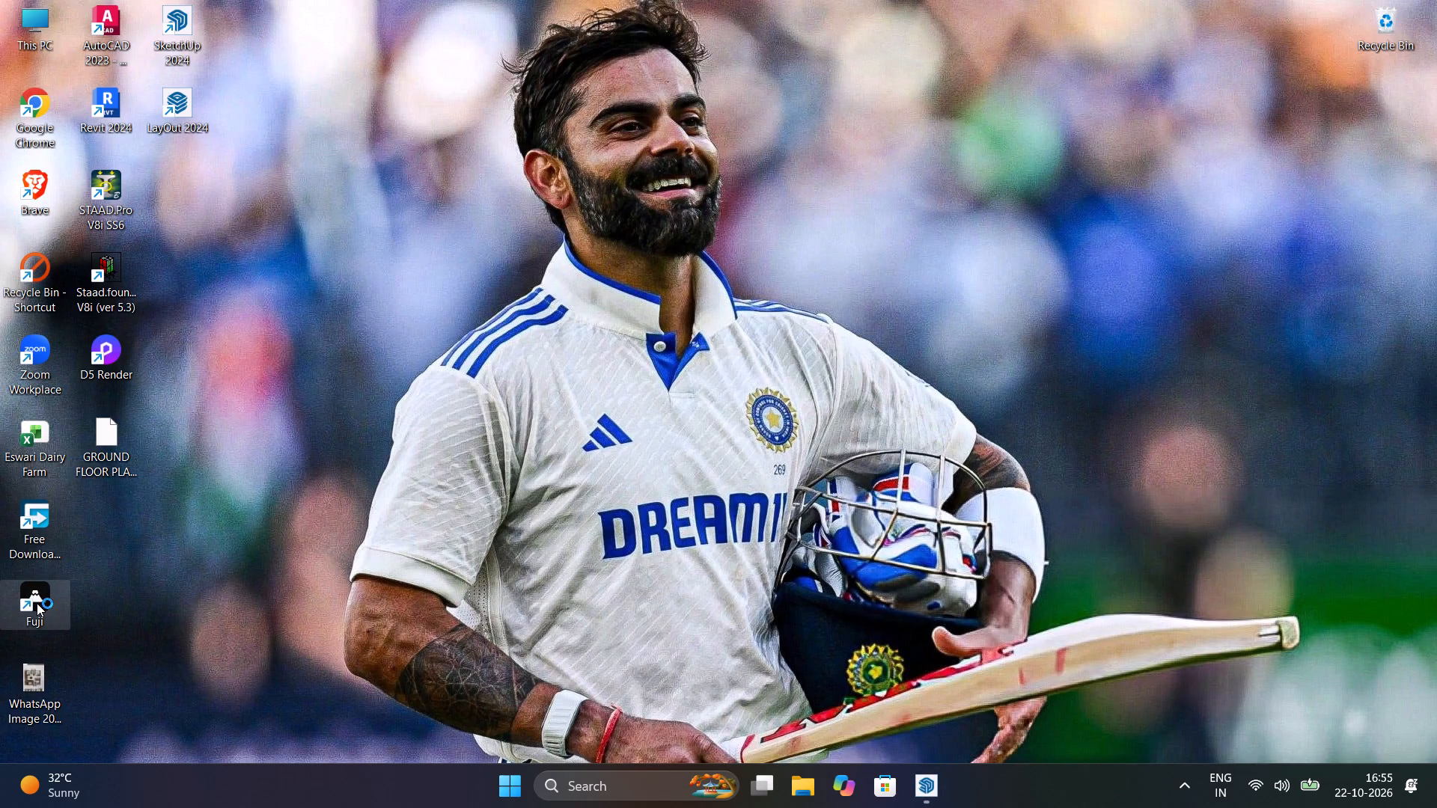
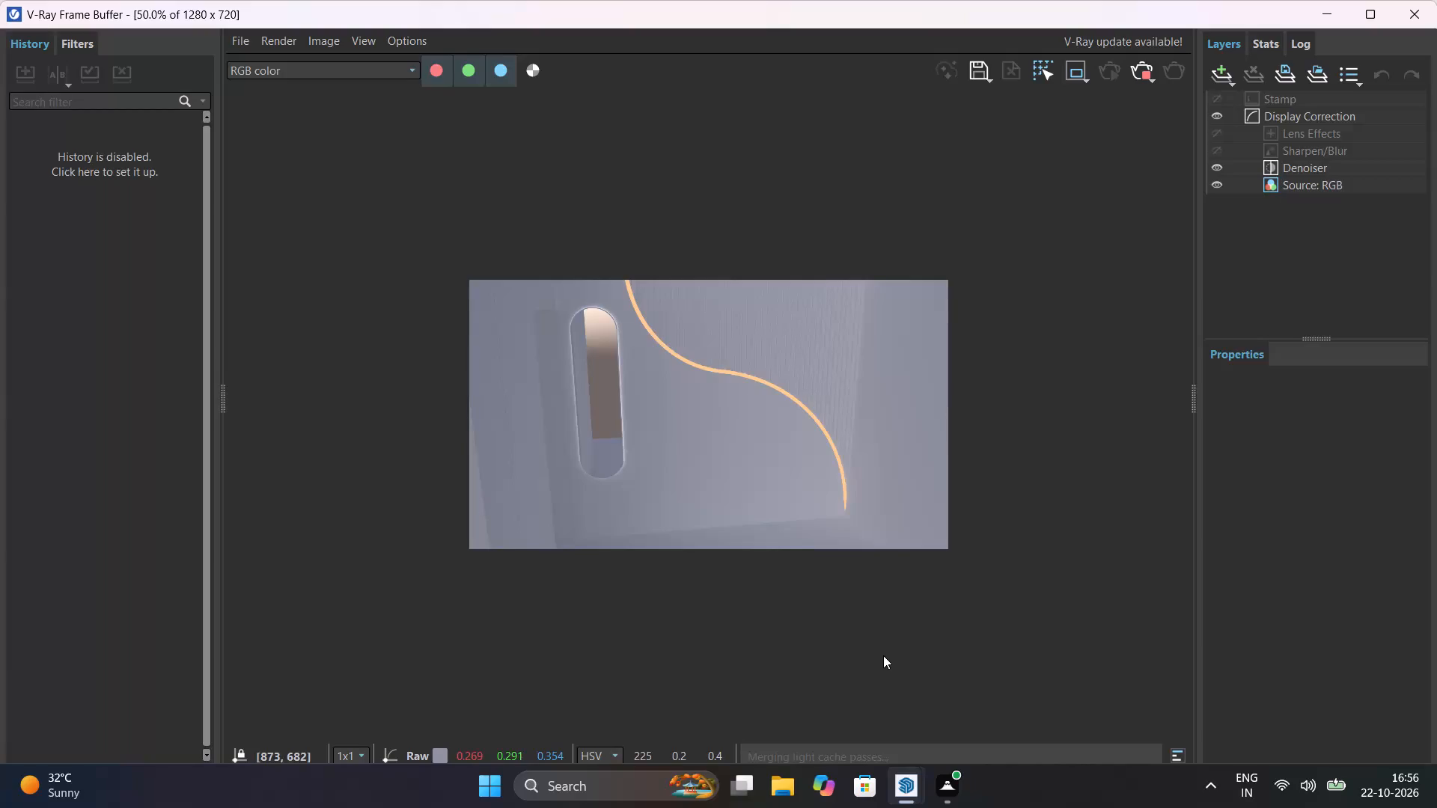
Examine the wide mirror render up close, and close the frame buffer.
scroll(883, 655, "down", 1)
scroll(883, 655, "up", 2)
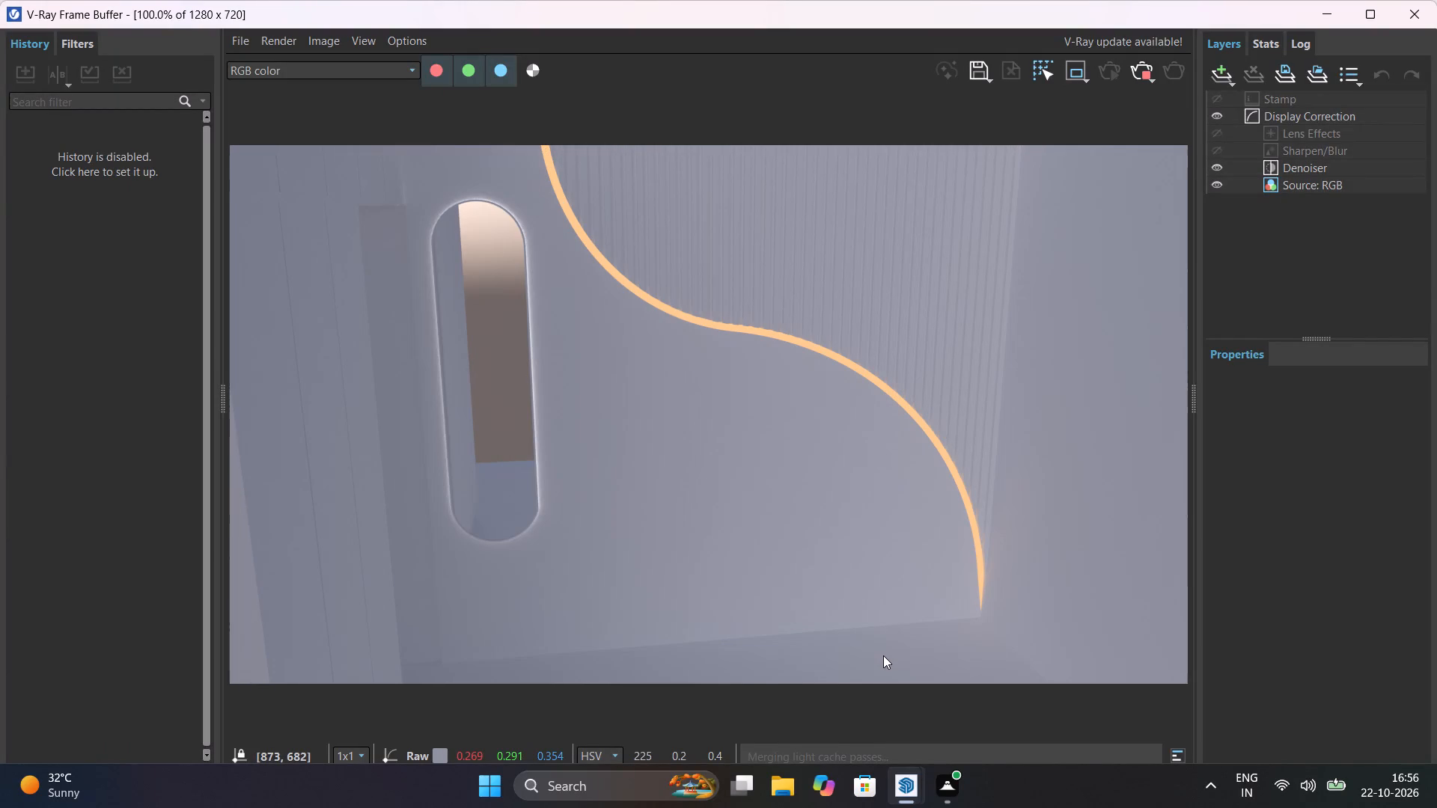
scroll(883, 655, "down", 1)
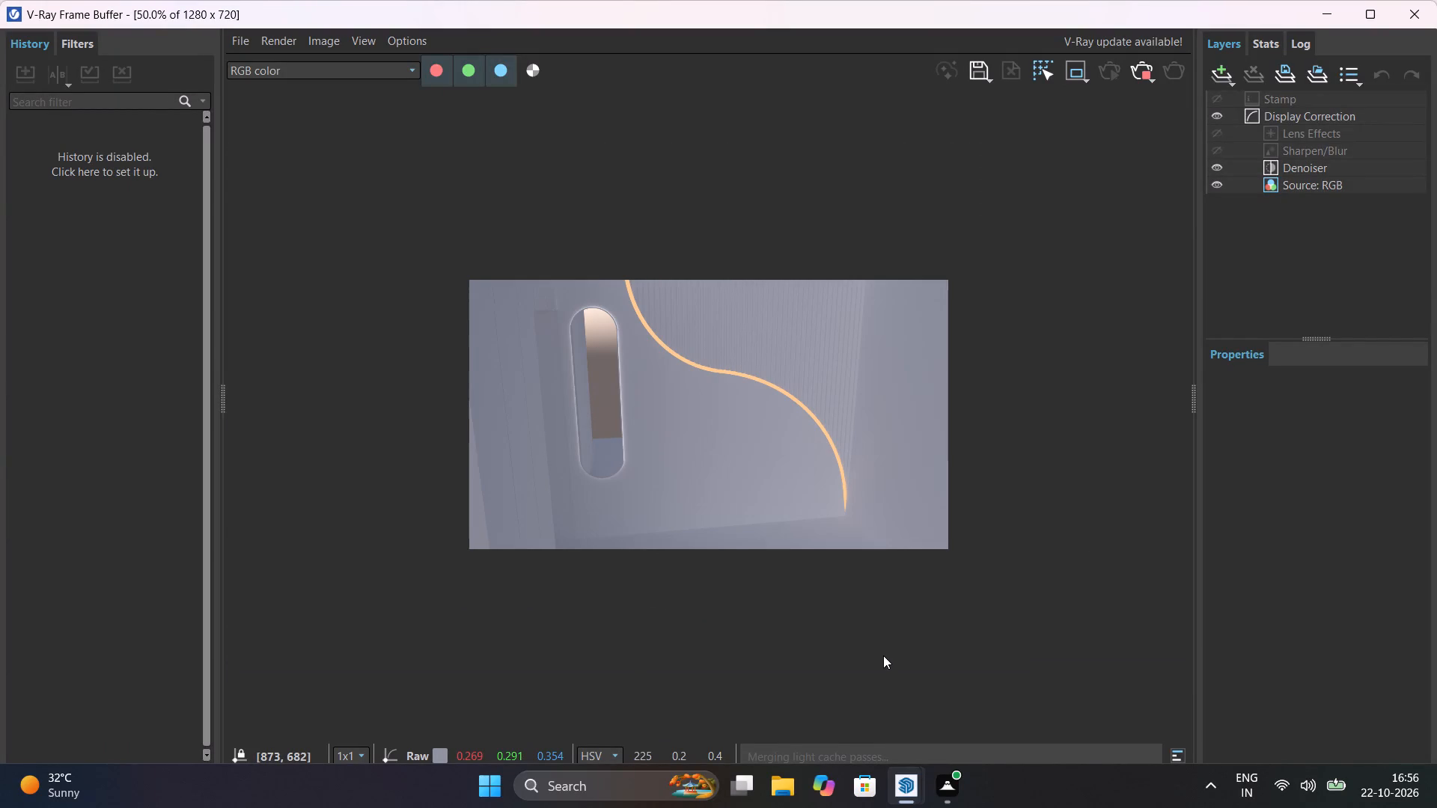
left_click(1418, 15)
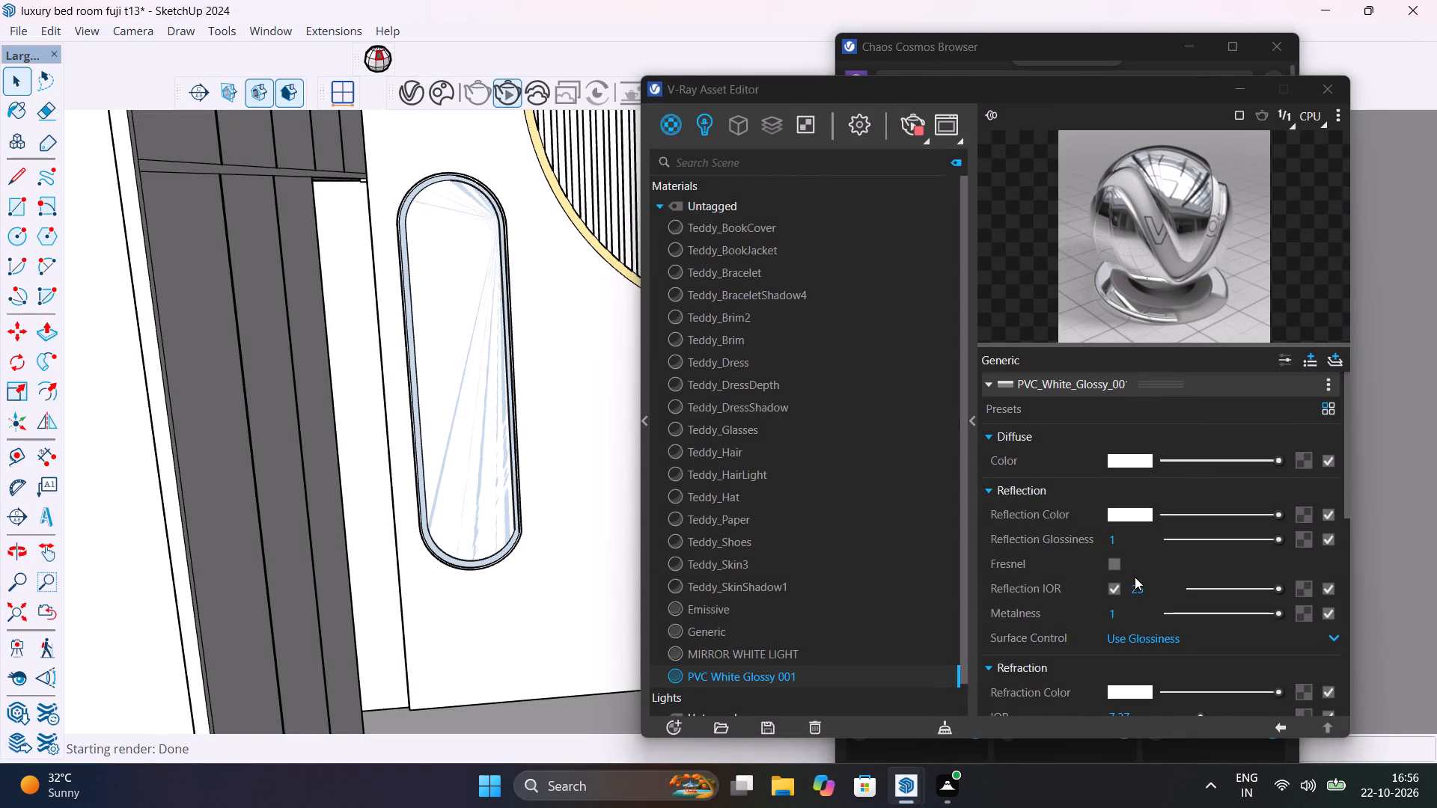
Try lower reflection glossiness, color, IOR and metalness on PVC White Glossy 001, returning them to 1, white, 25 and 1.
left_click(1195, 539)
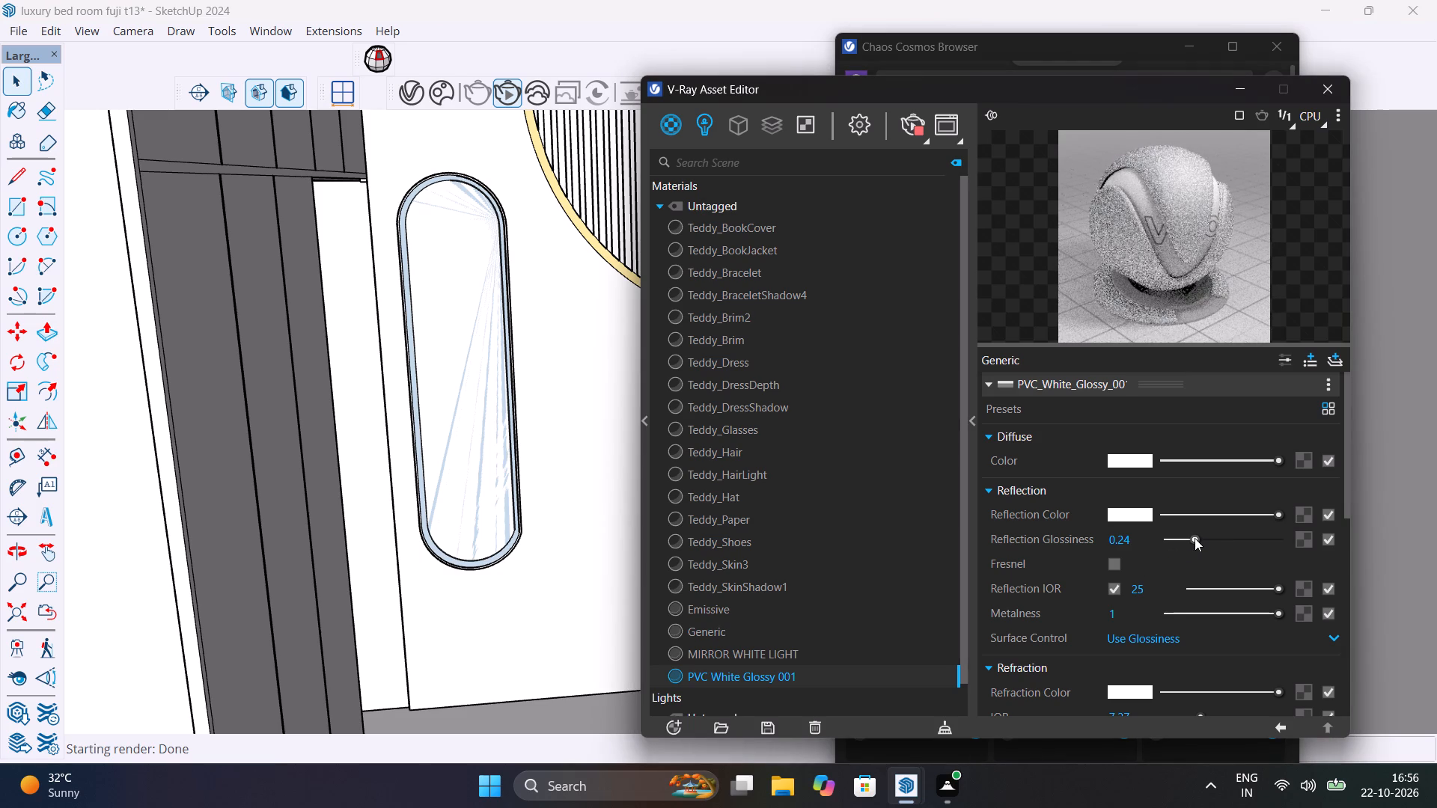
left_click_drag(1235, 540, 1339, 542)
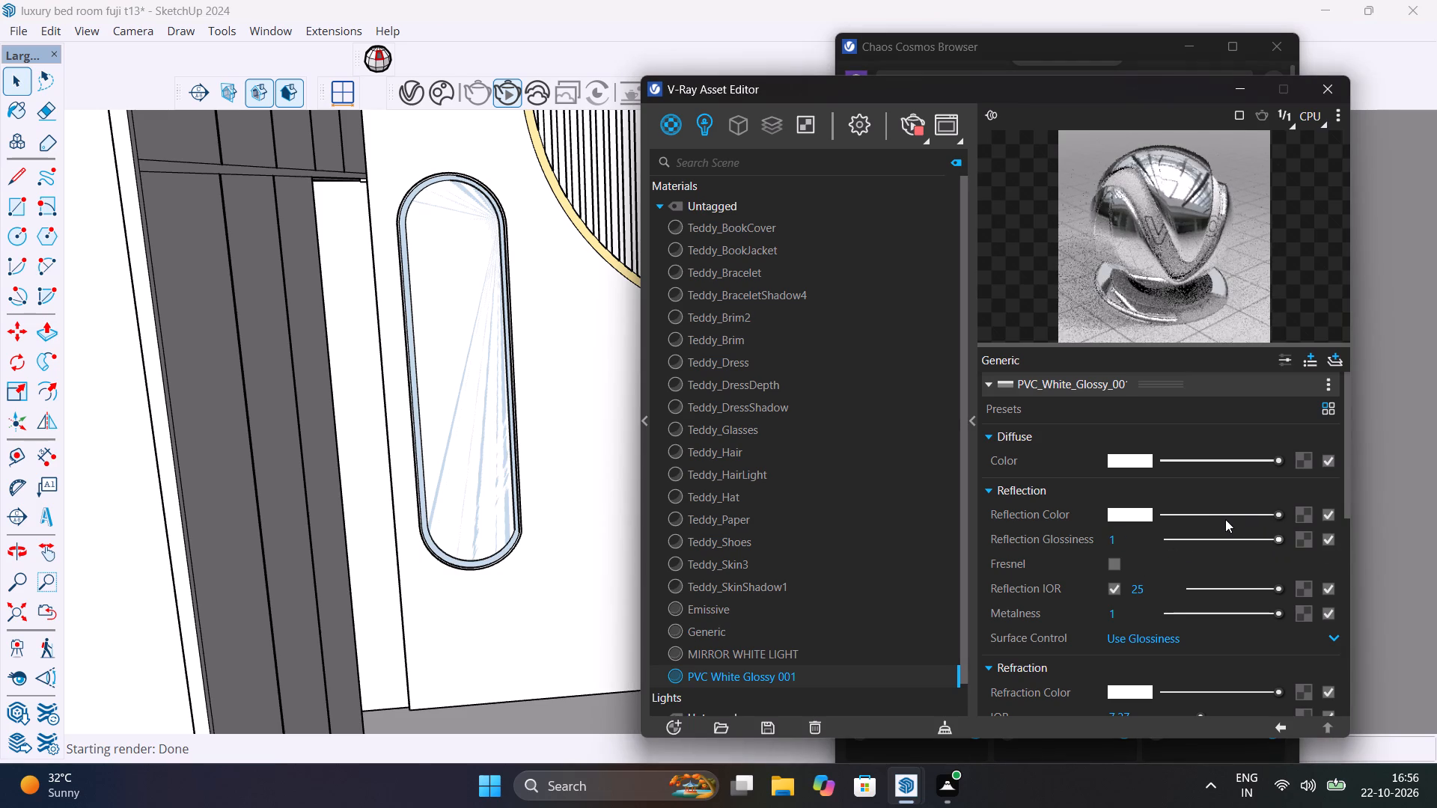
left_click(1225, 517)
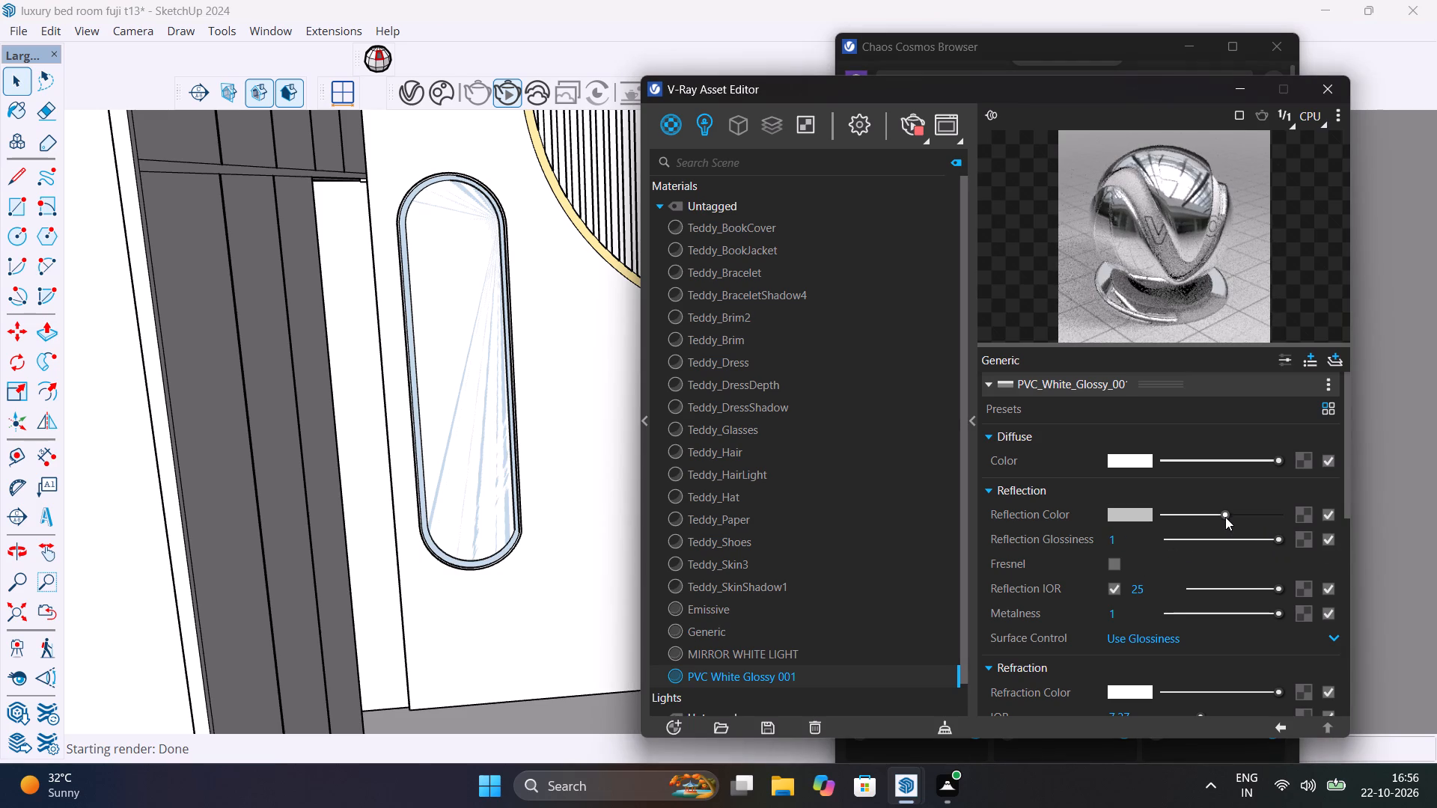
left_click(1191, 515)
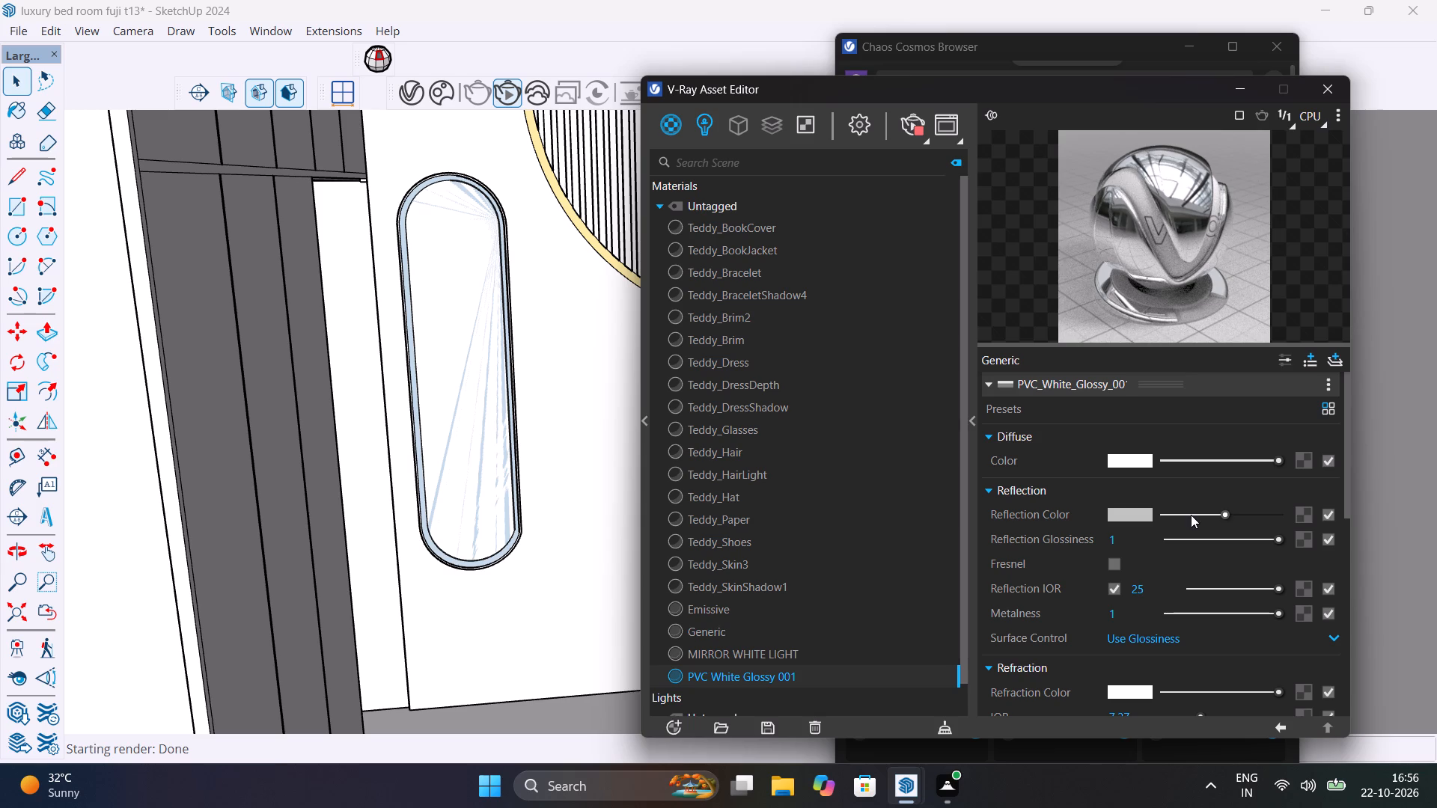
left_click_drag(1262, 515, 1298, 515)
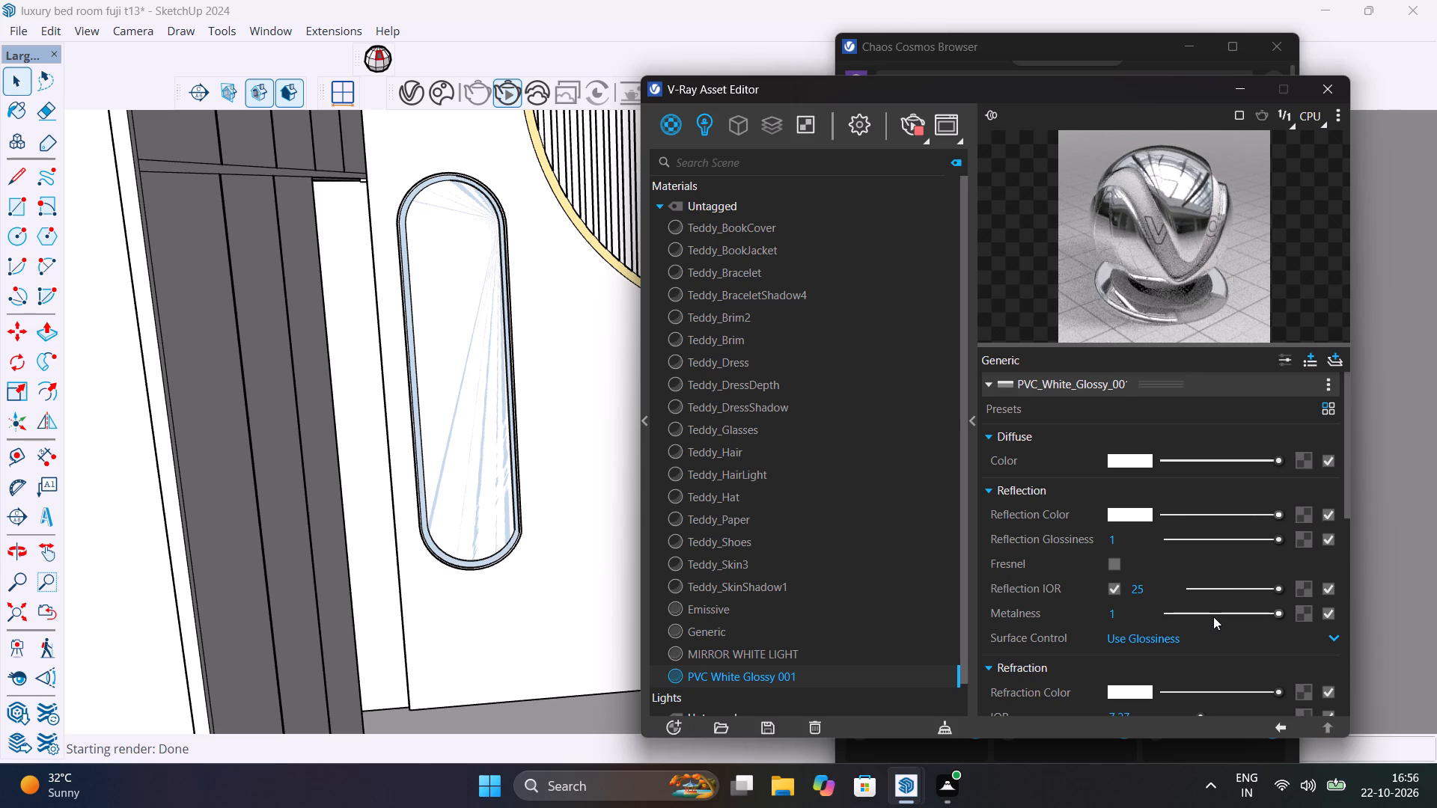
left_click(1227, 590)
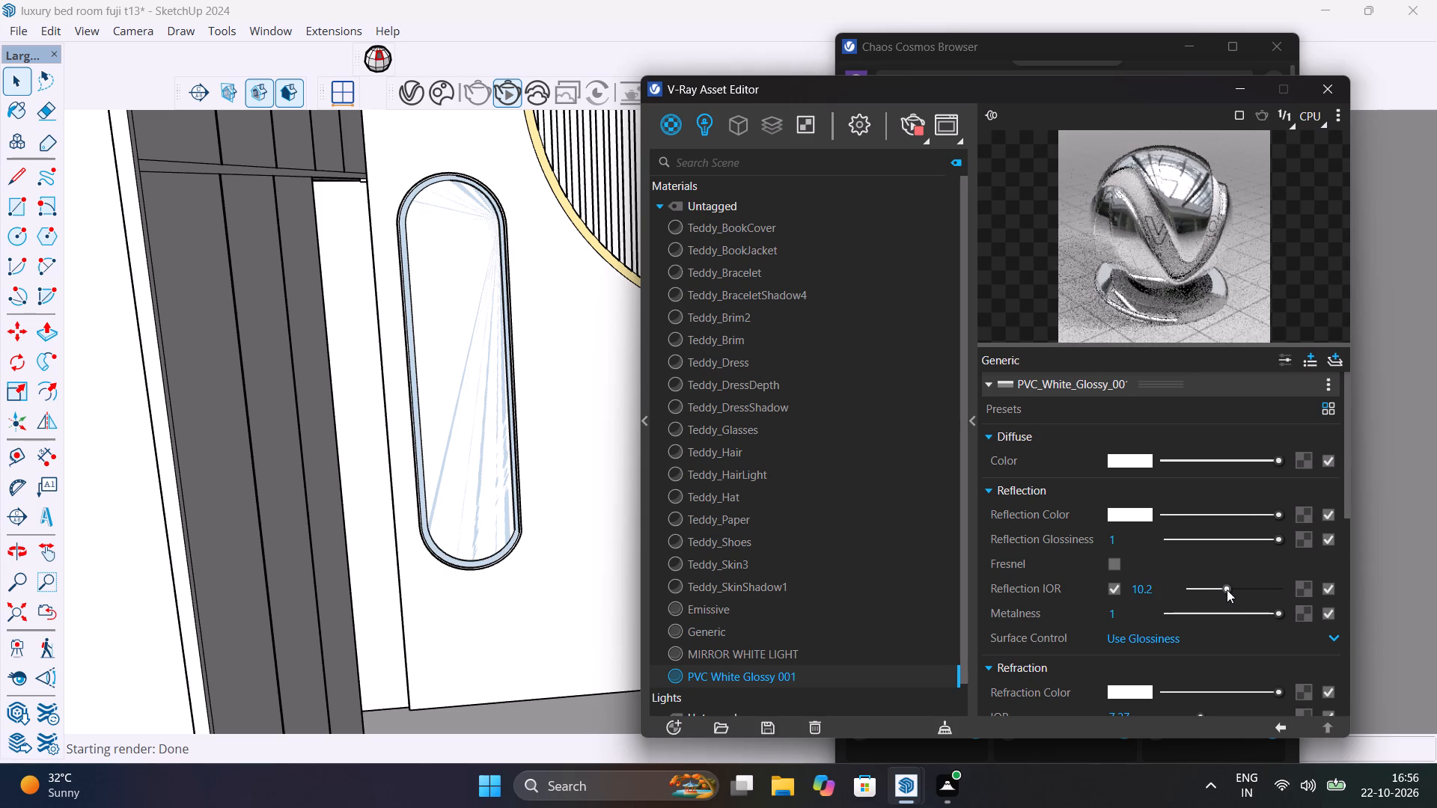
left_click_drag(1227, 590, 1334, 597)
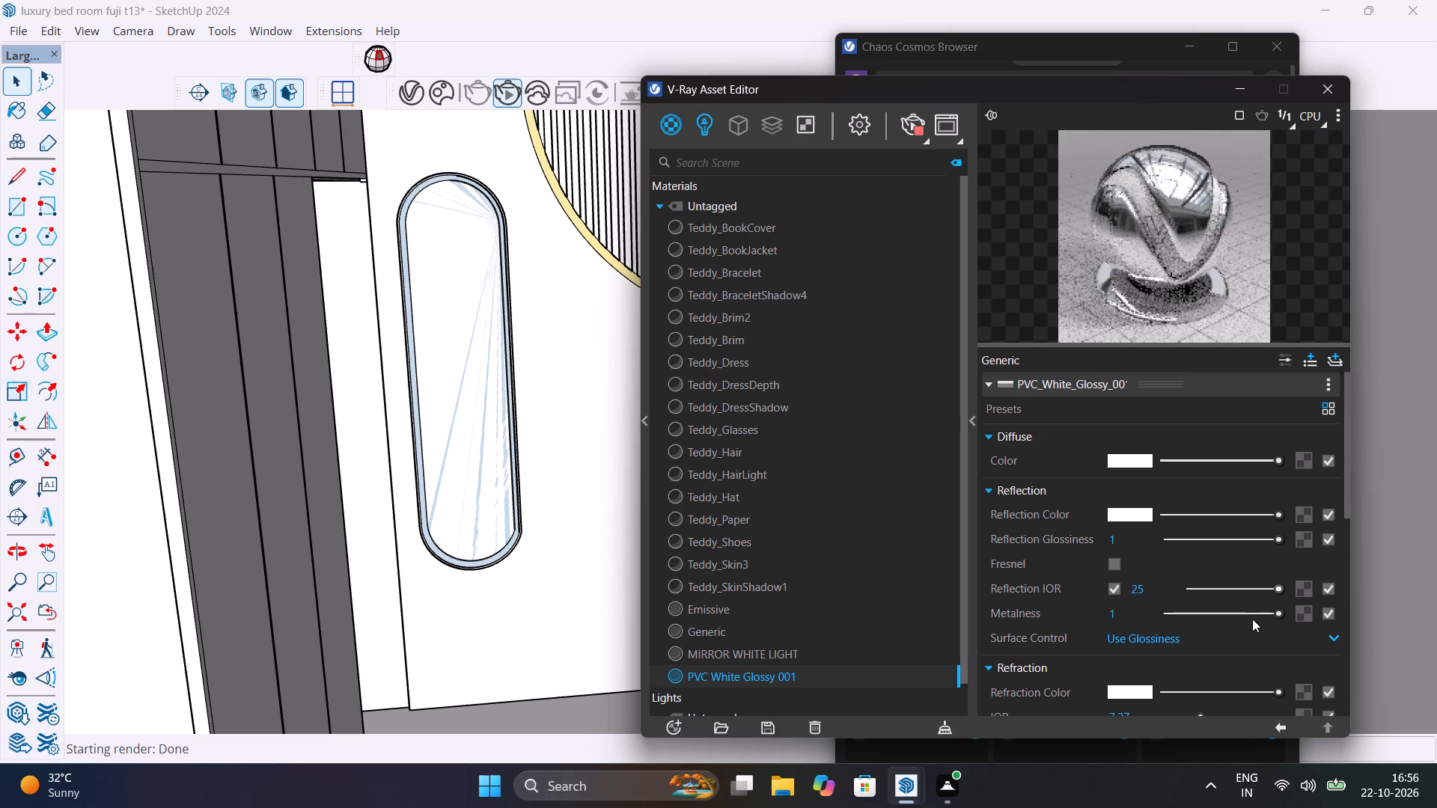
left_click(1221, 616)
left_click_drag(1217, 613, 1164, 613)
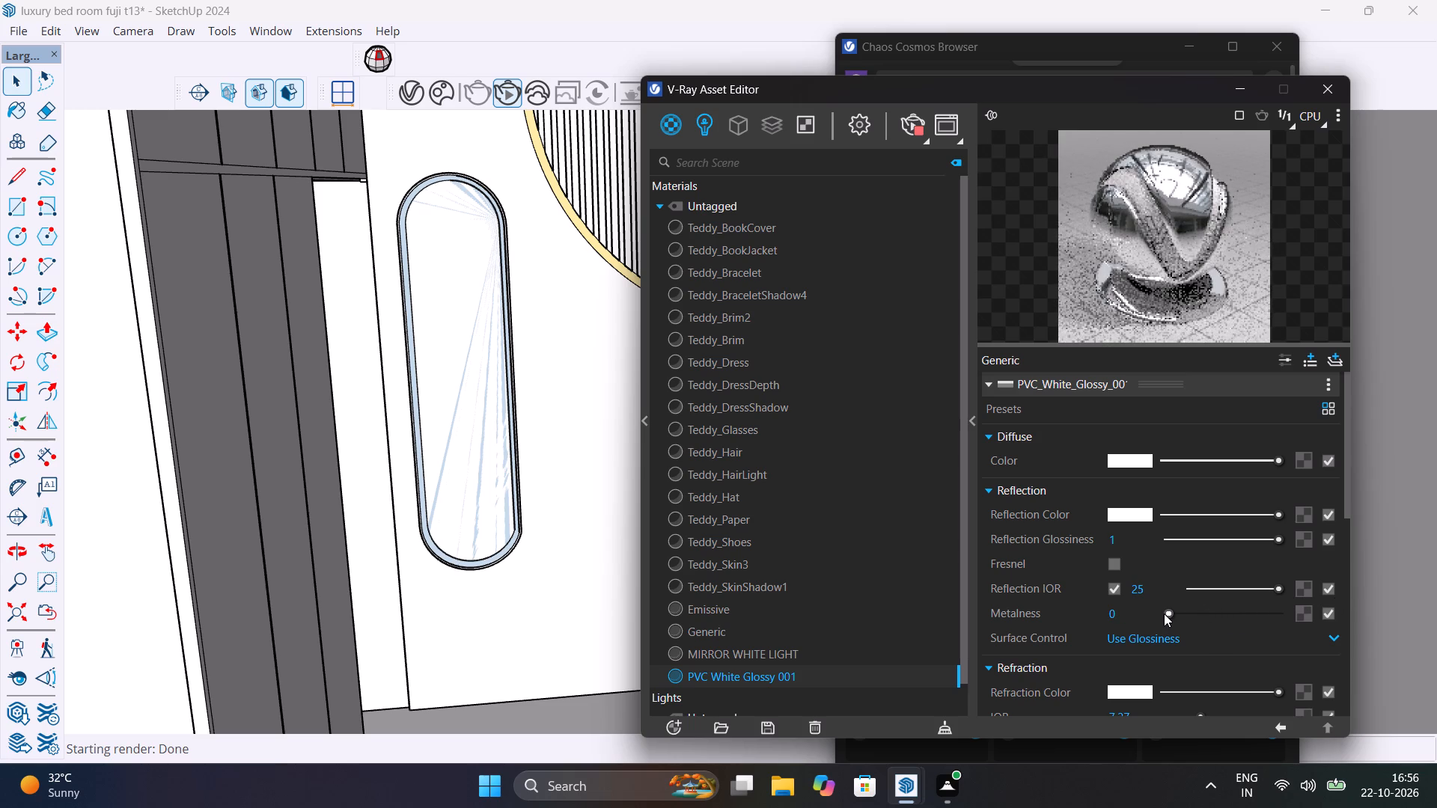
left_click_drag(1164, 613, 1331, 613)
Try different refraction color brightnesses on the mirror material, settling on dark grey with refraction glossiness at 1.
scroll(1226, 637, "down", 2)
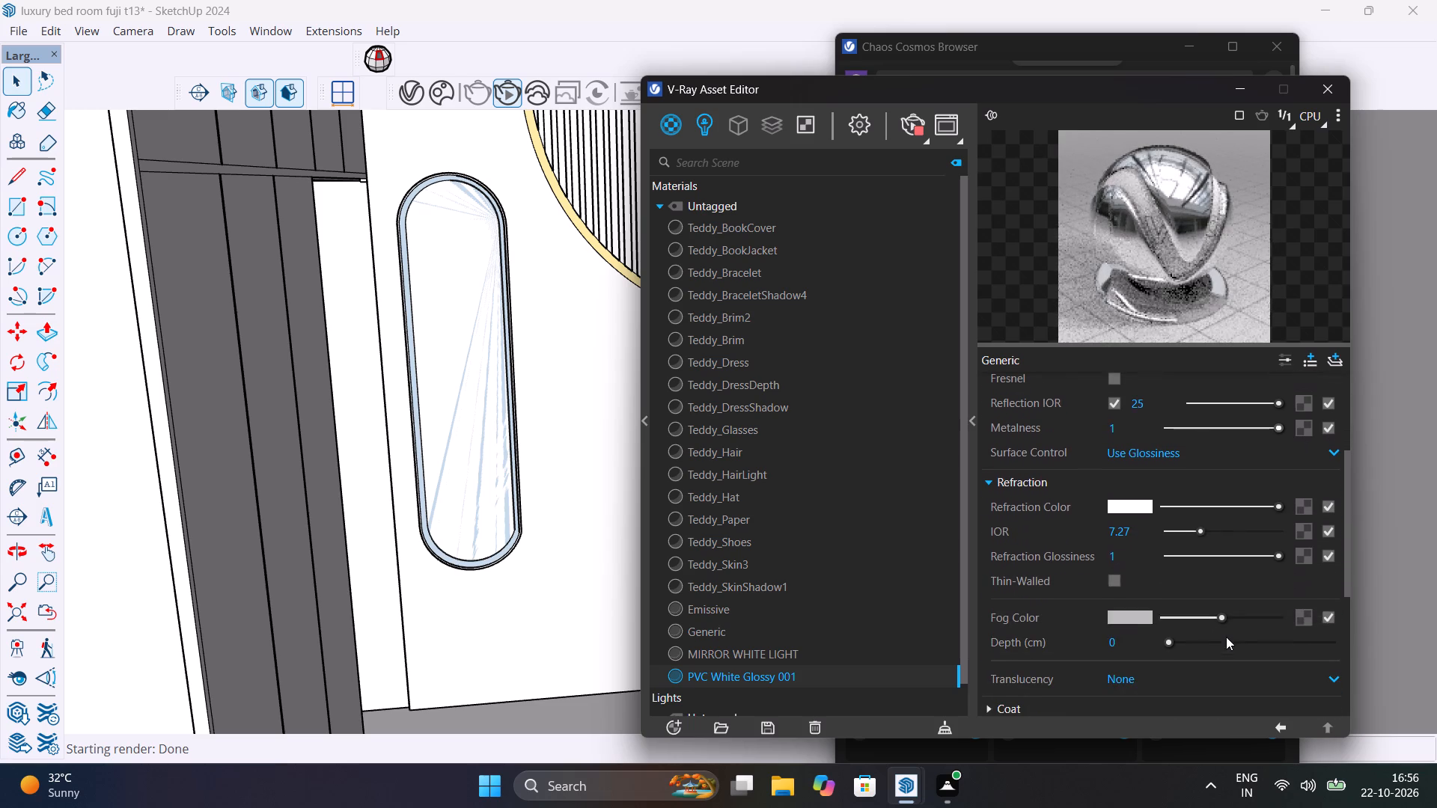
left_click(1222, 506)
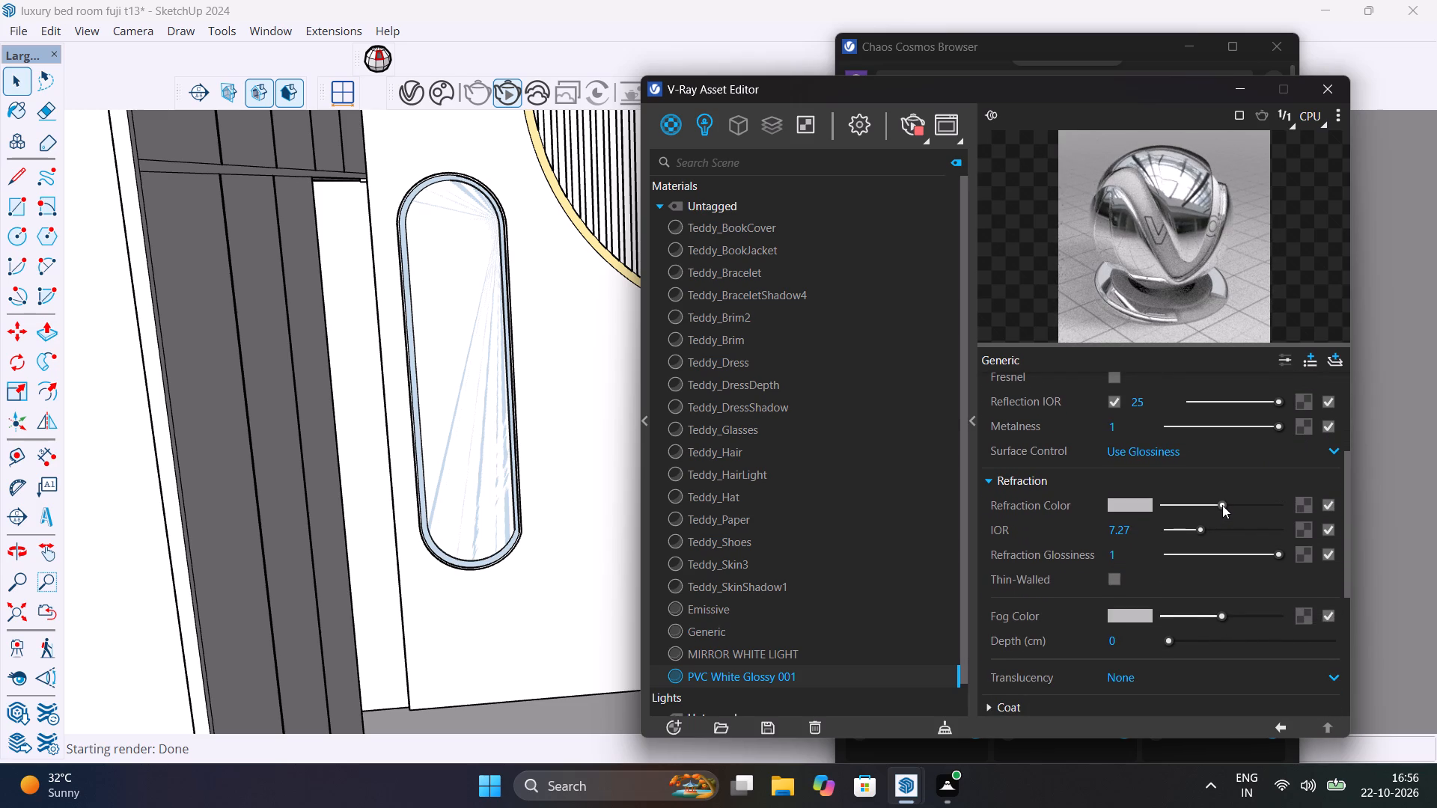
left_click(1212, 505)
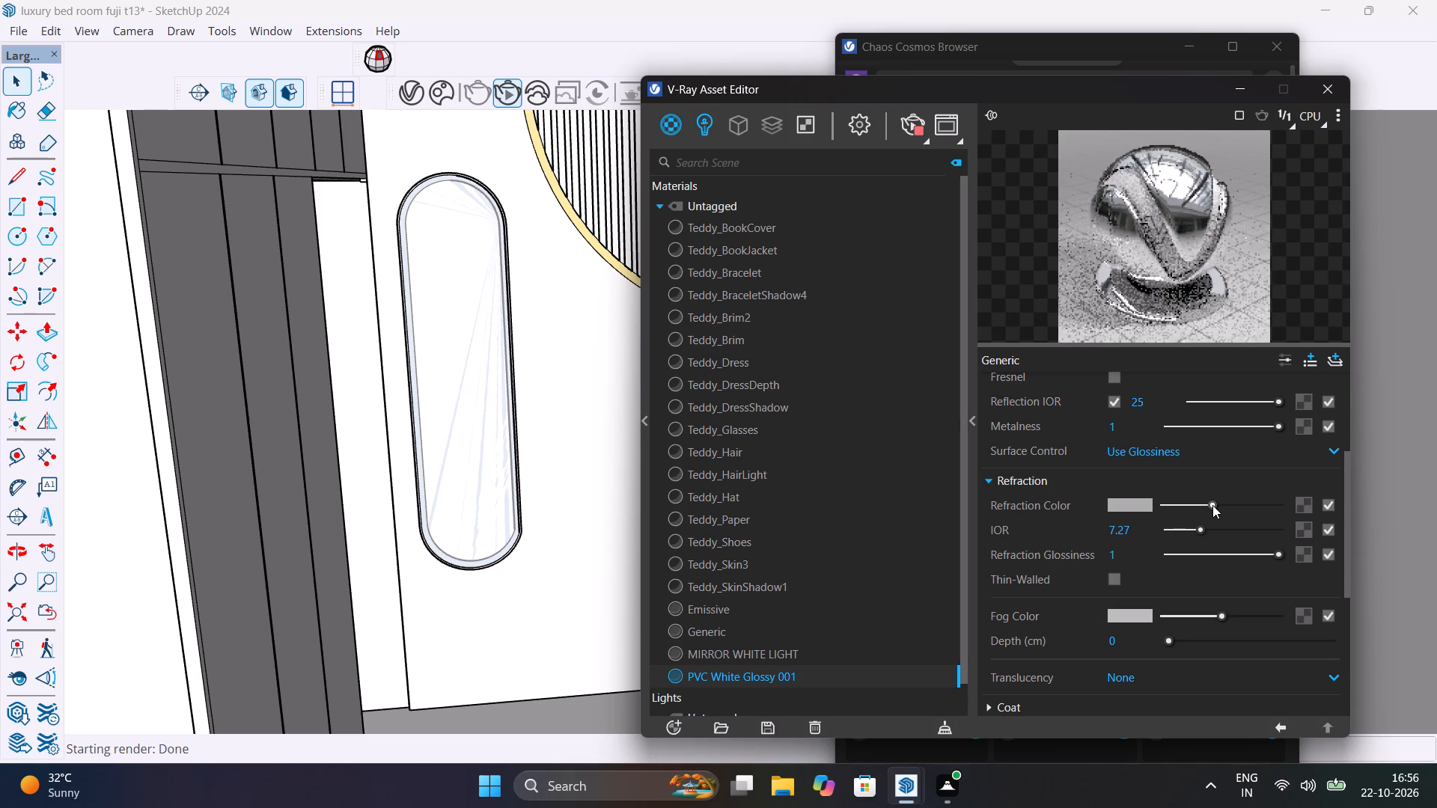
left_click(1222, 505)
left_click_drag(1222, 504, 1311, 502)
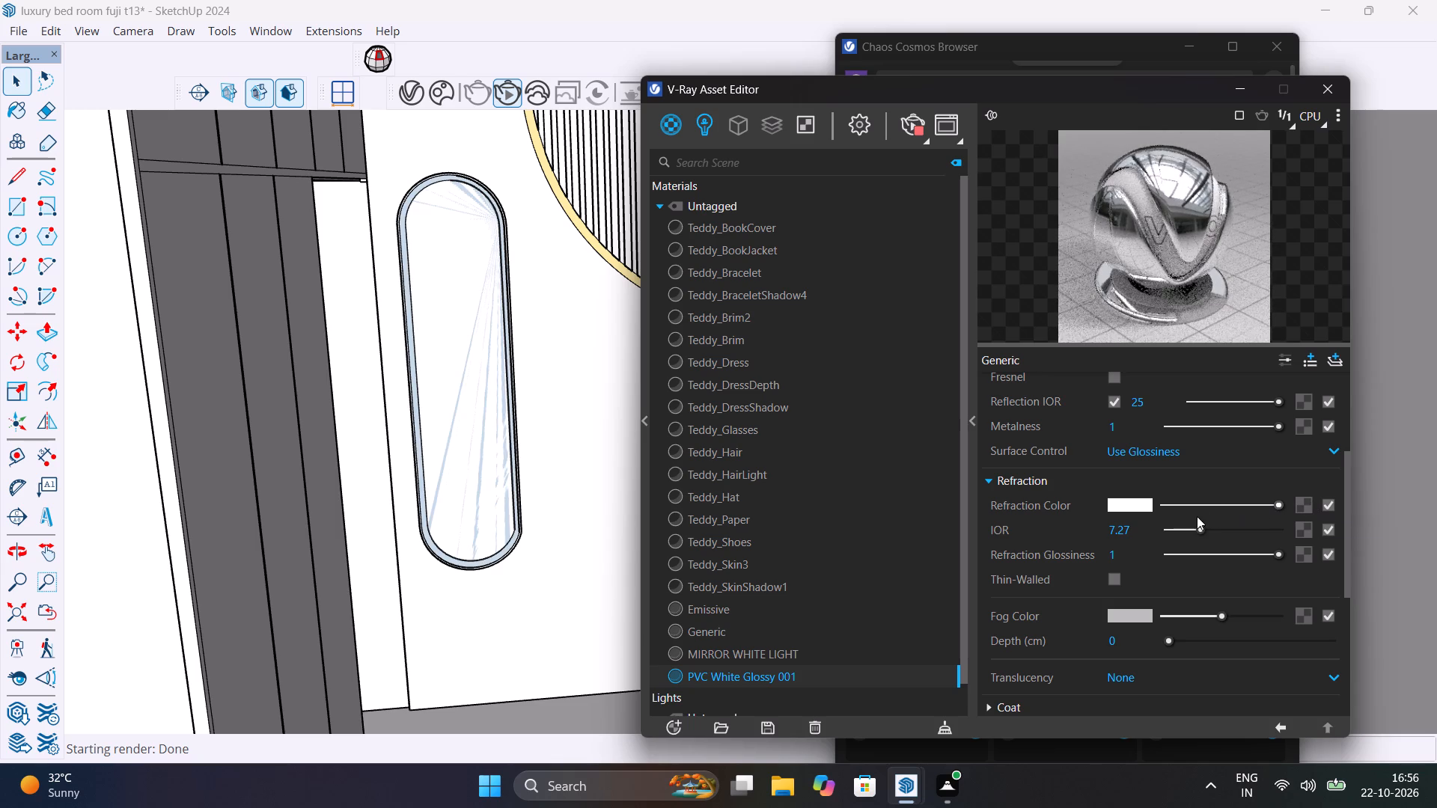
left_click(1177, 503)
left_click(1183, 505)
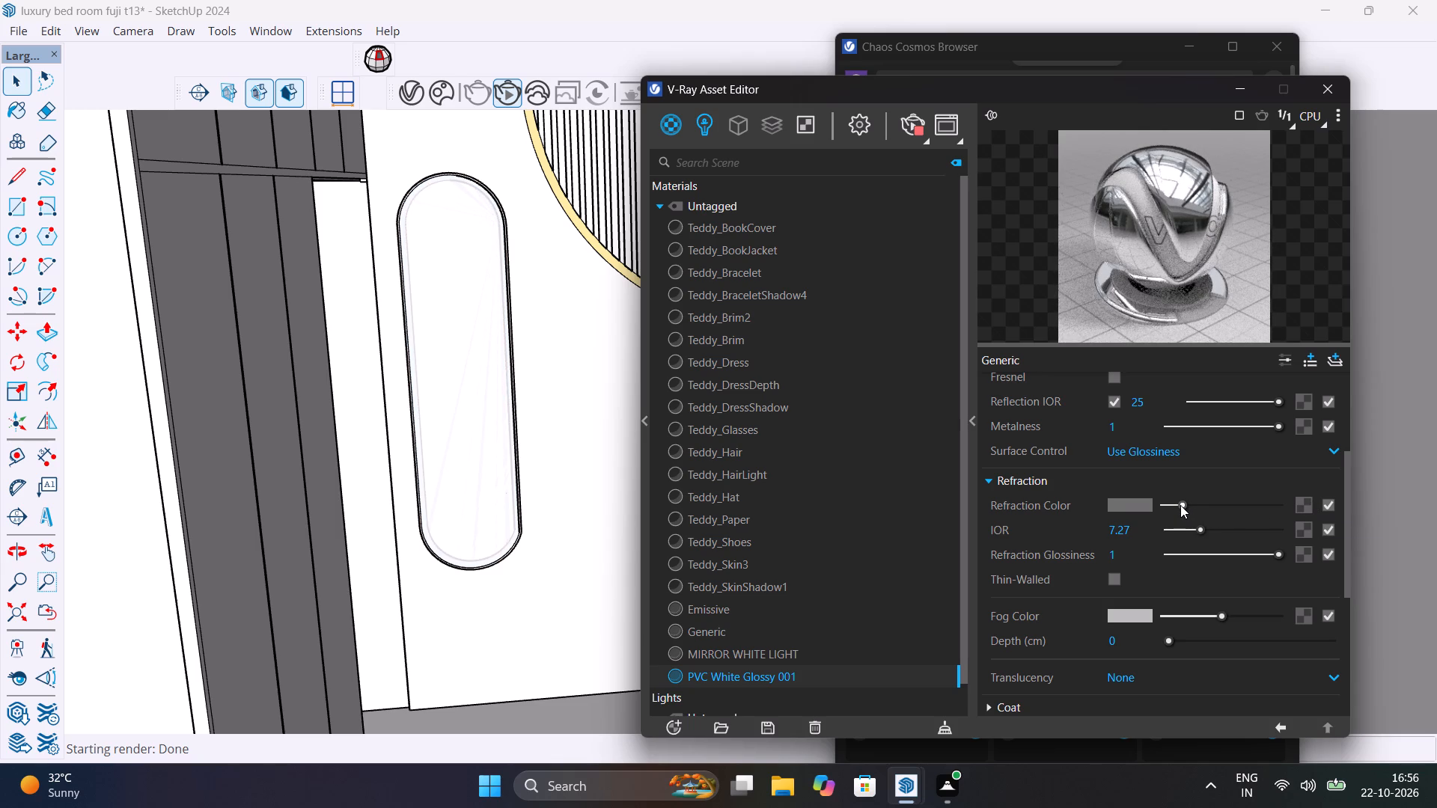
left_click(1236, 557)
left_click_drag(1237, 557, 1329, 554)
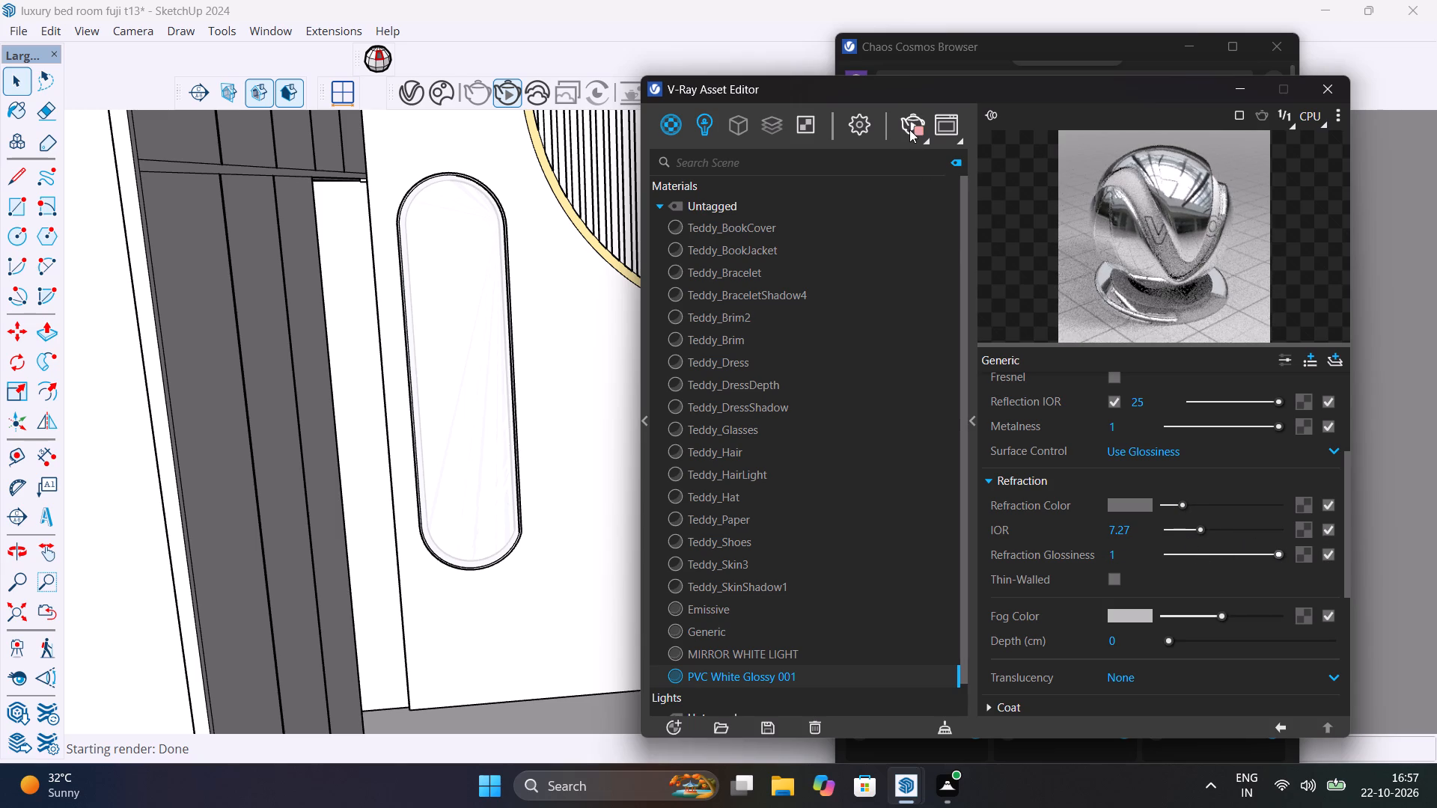
Test-render the mirror with the grey refraction color, stop the render, and close the frame buffer.
left_click(909, 129)
left_click(909, 129)
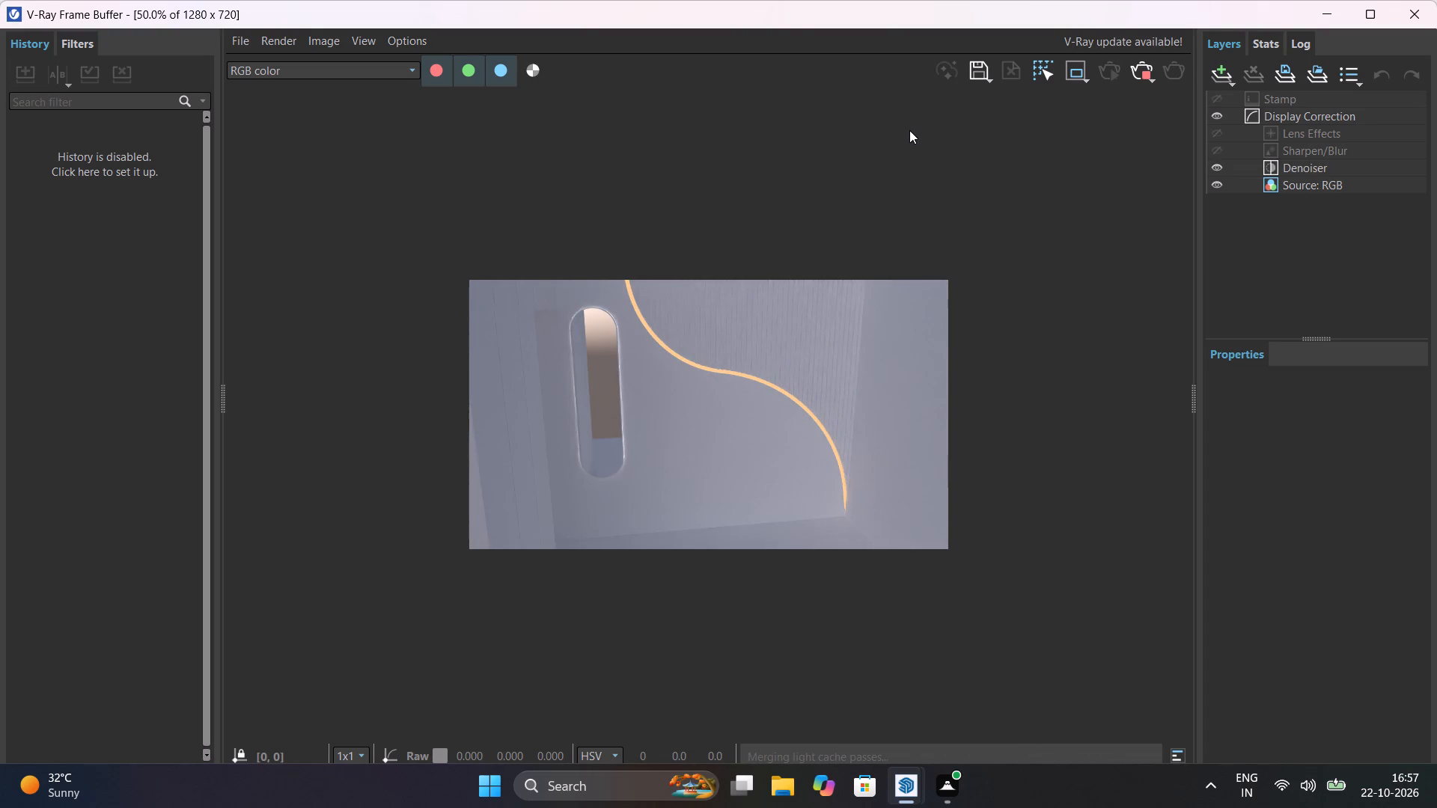
left_click(1143, 65)
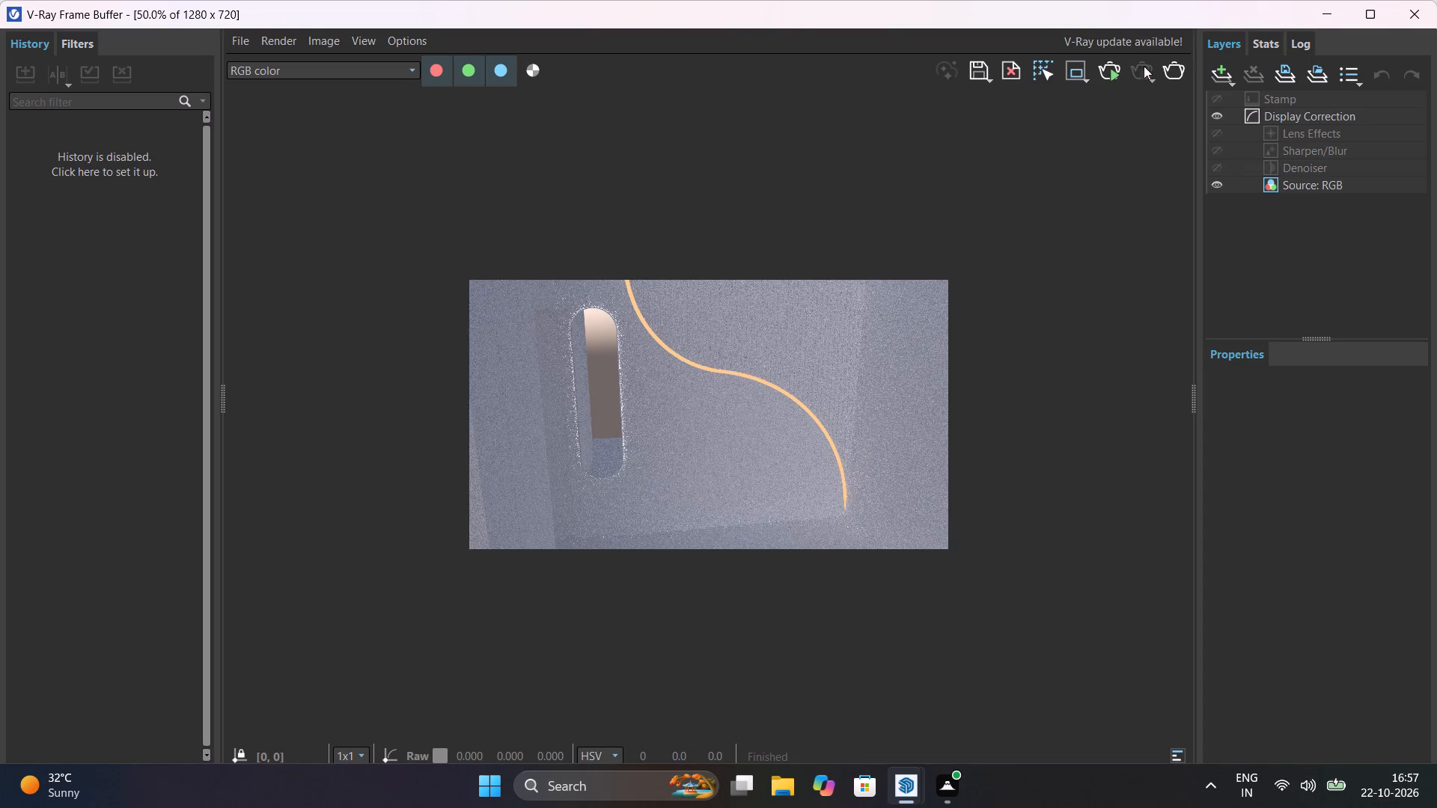
left_click(1408, 13)
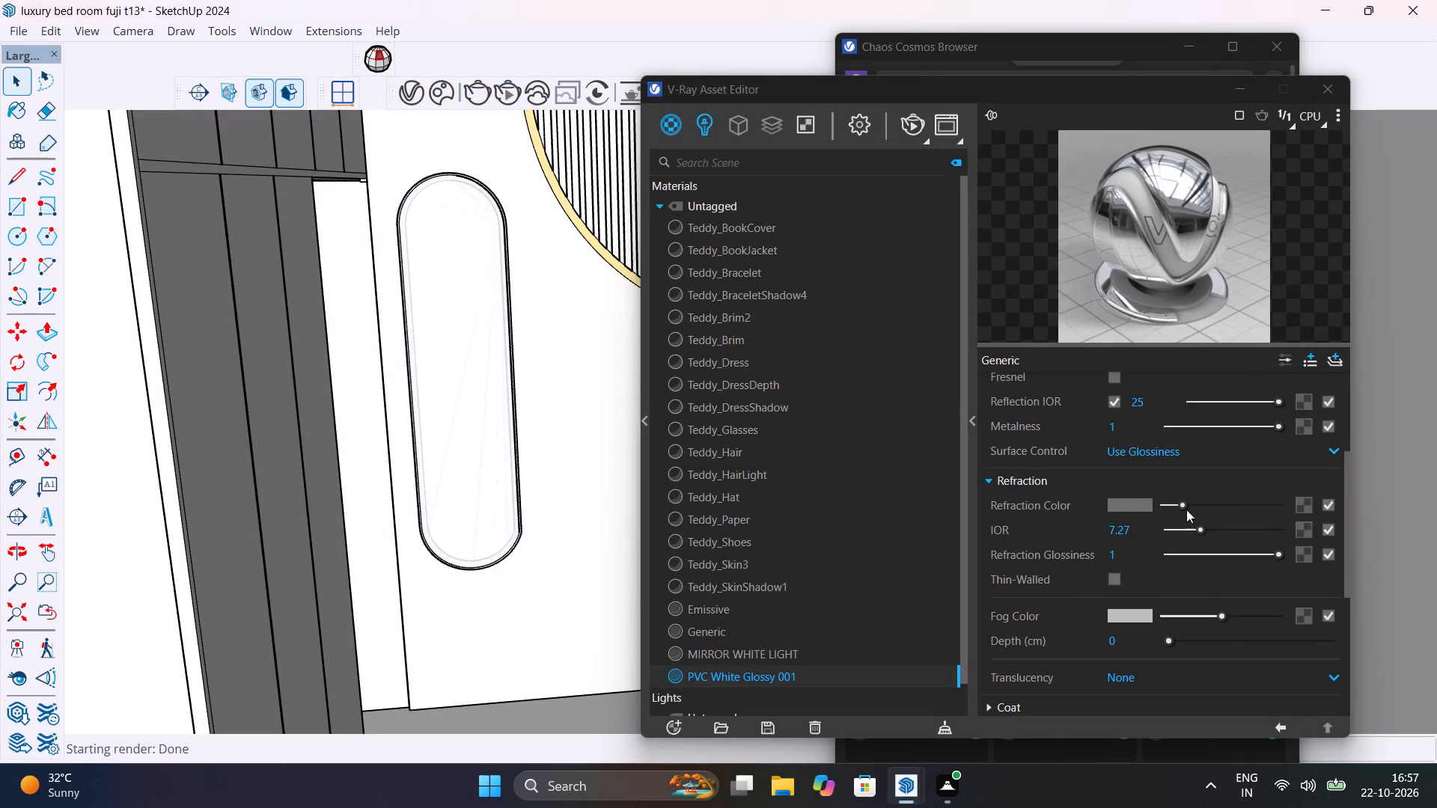
Set the mirror material's refraction color to black and check it in a short test render.
left_click_drag(1183, 504, 1138, 505)
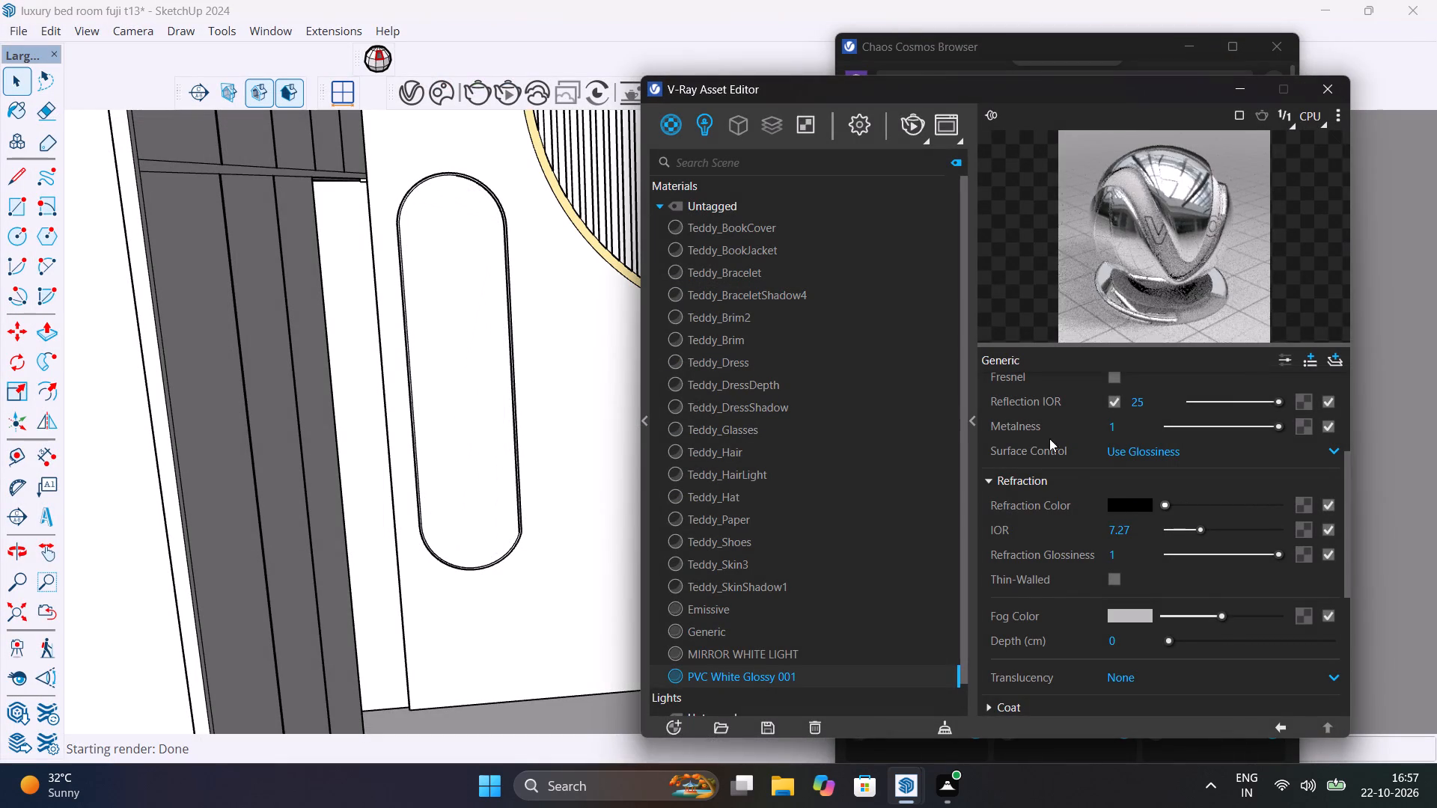
left_click(906, 120)
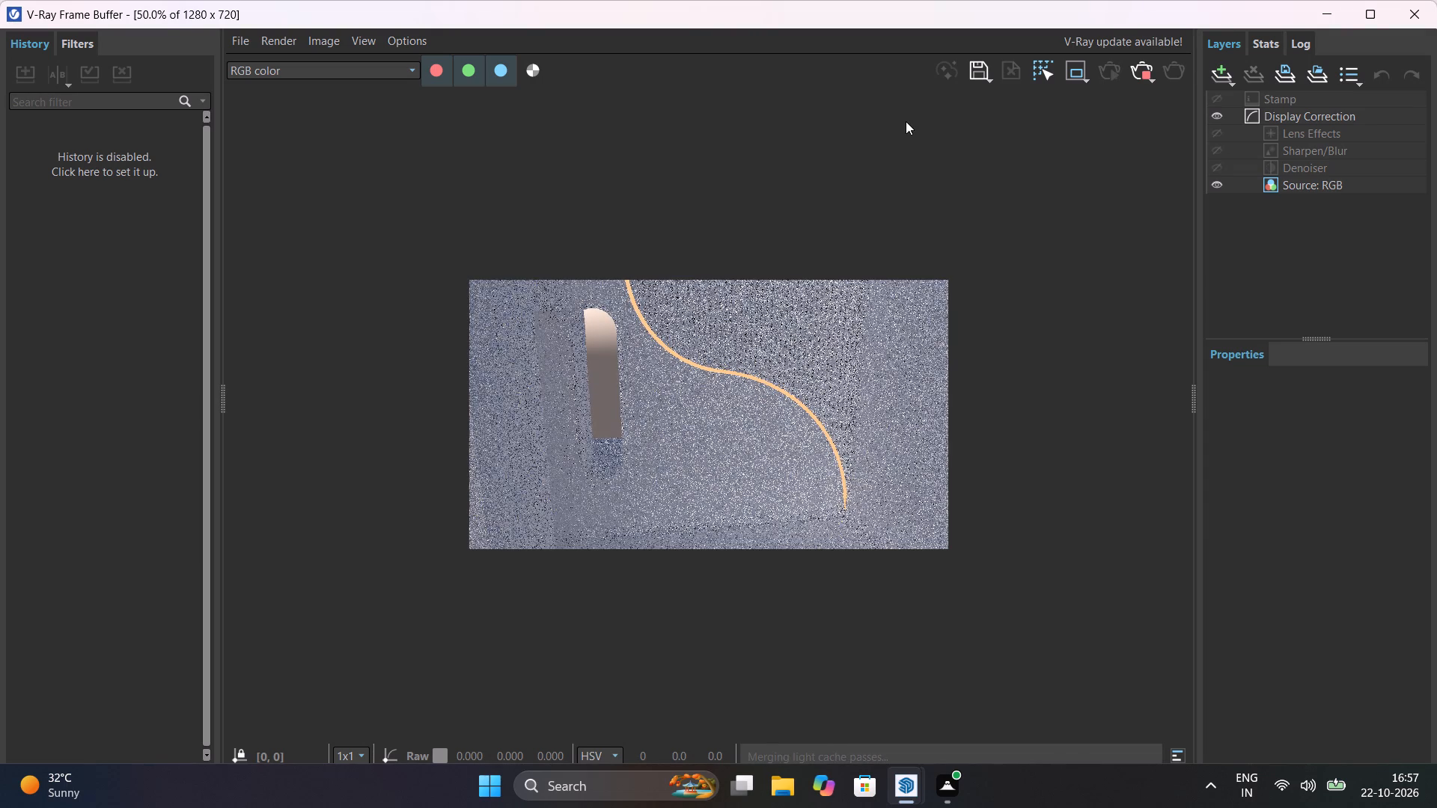
left_click(1135, 70)
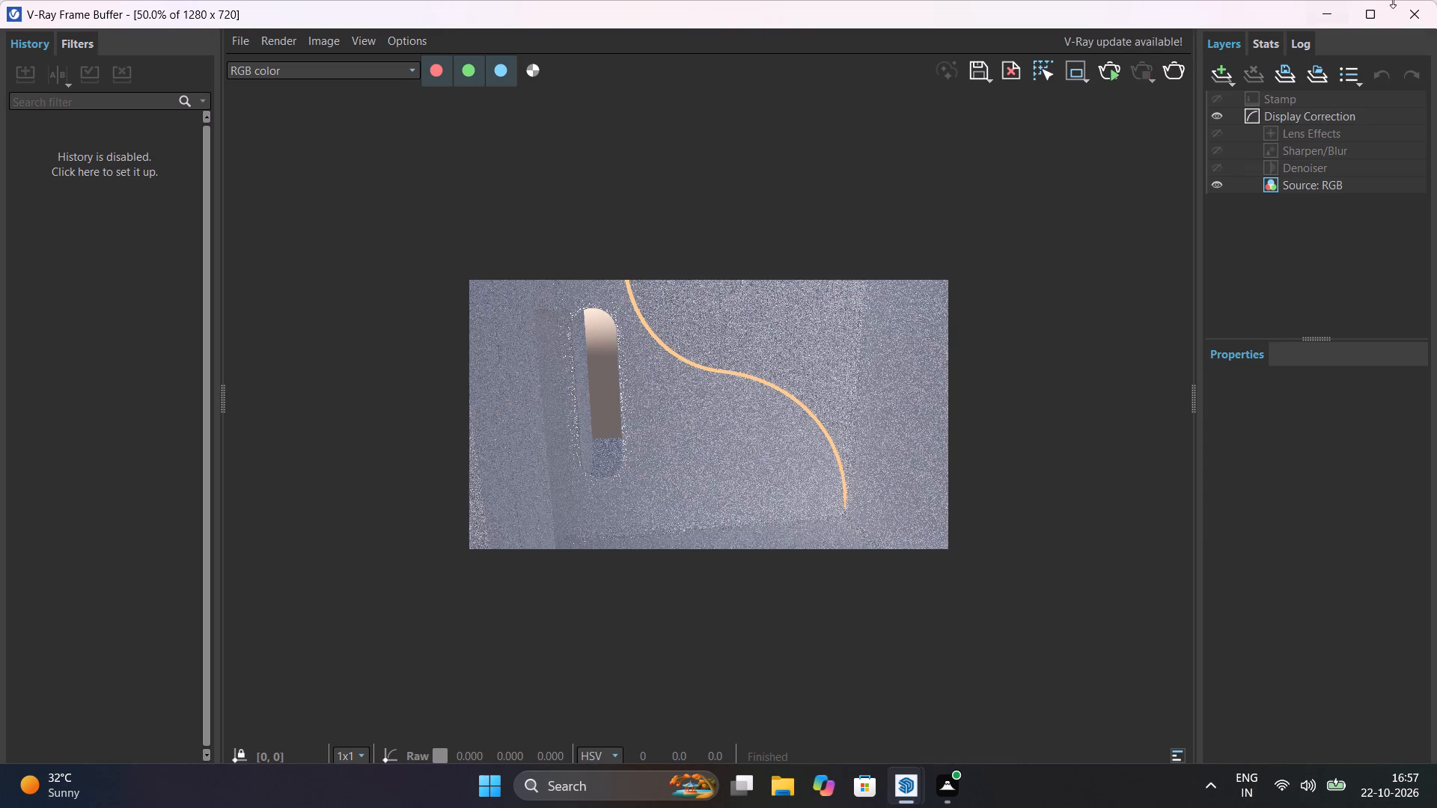
left_click(1409, 18)
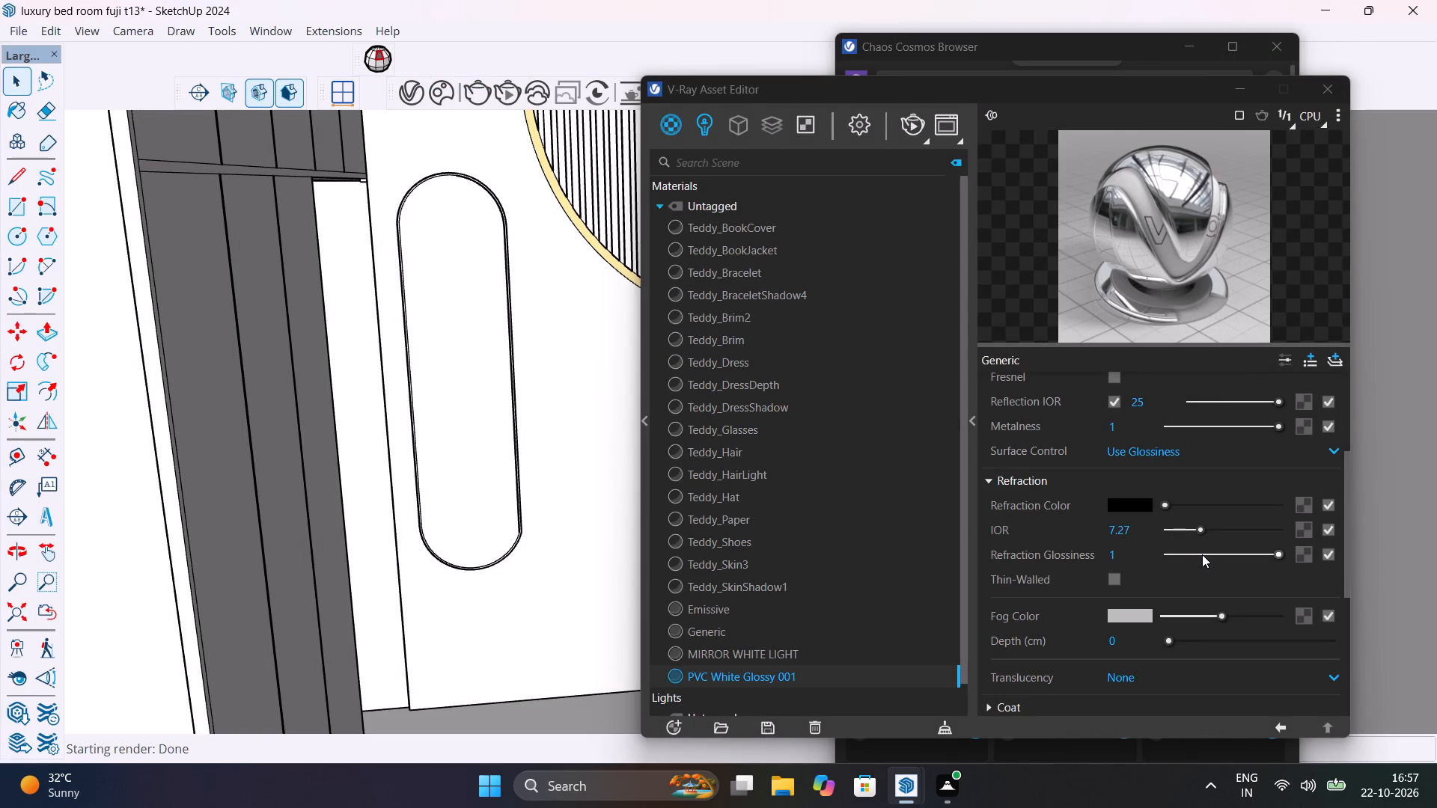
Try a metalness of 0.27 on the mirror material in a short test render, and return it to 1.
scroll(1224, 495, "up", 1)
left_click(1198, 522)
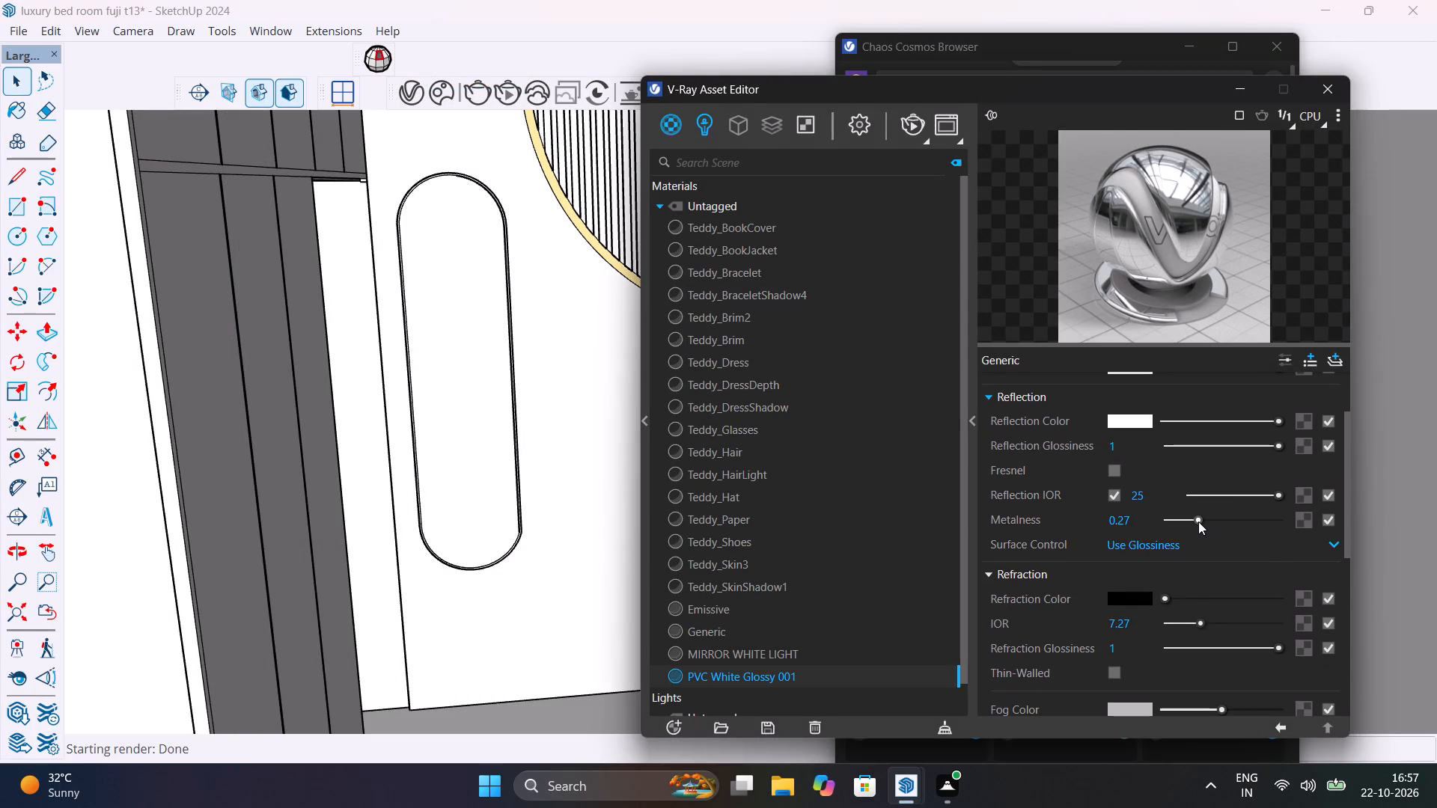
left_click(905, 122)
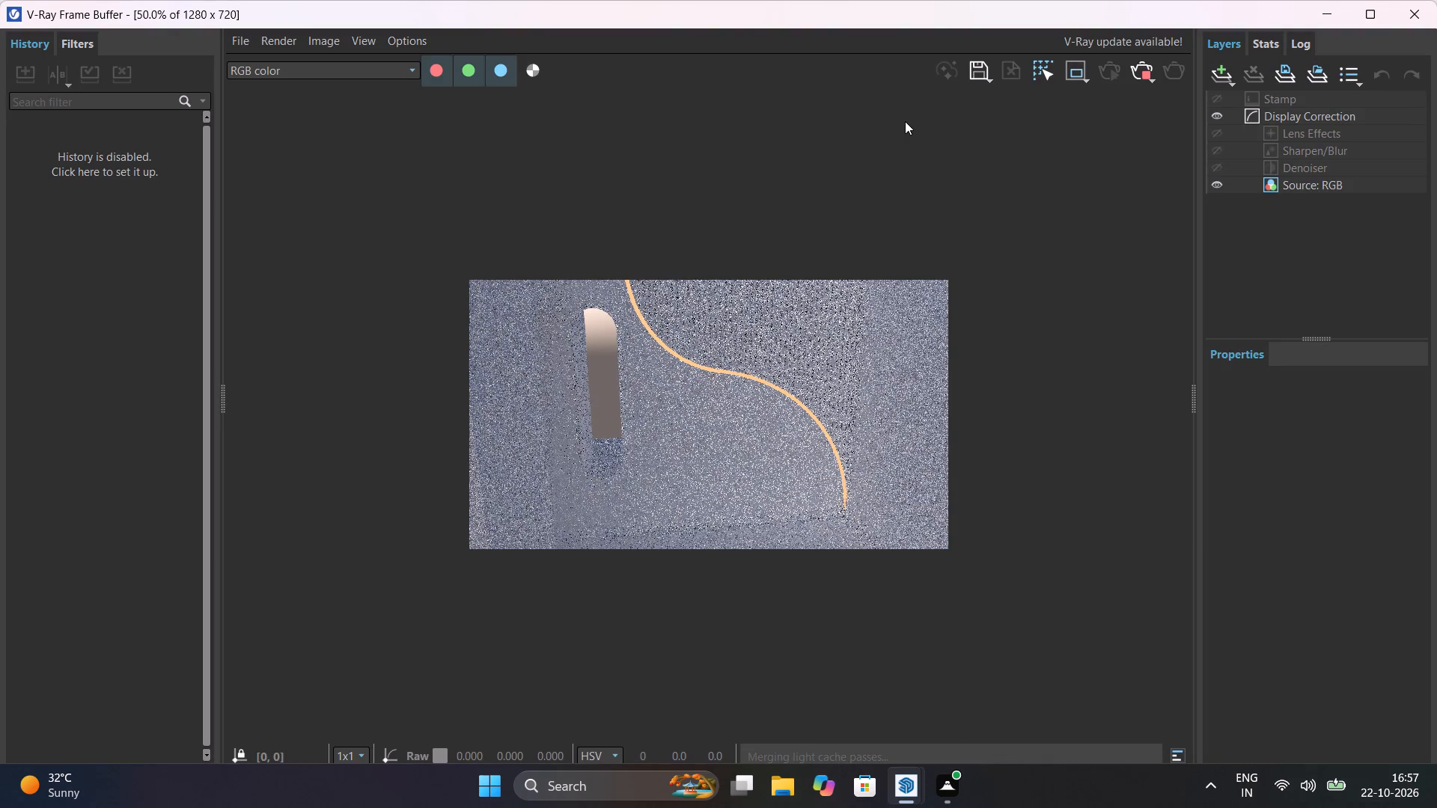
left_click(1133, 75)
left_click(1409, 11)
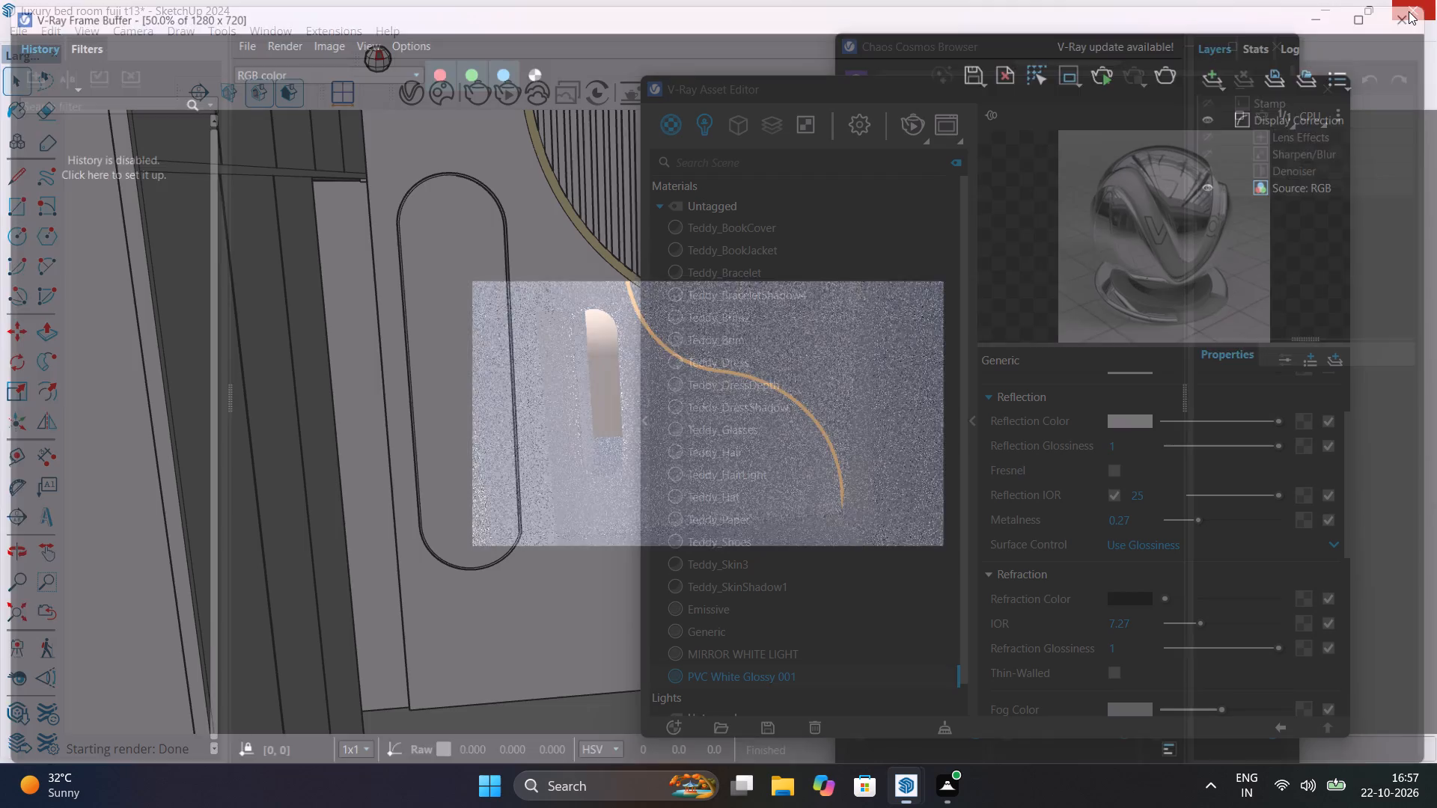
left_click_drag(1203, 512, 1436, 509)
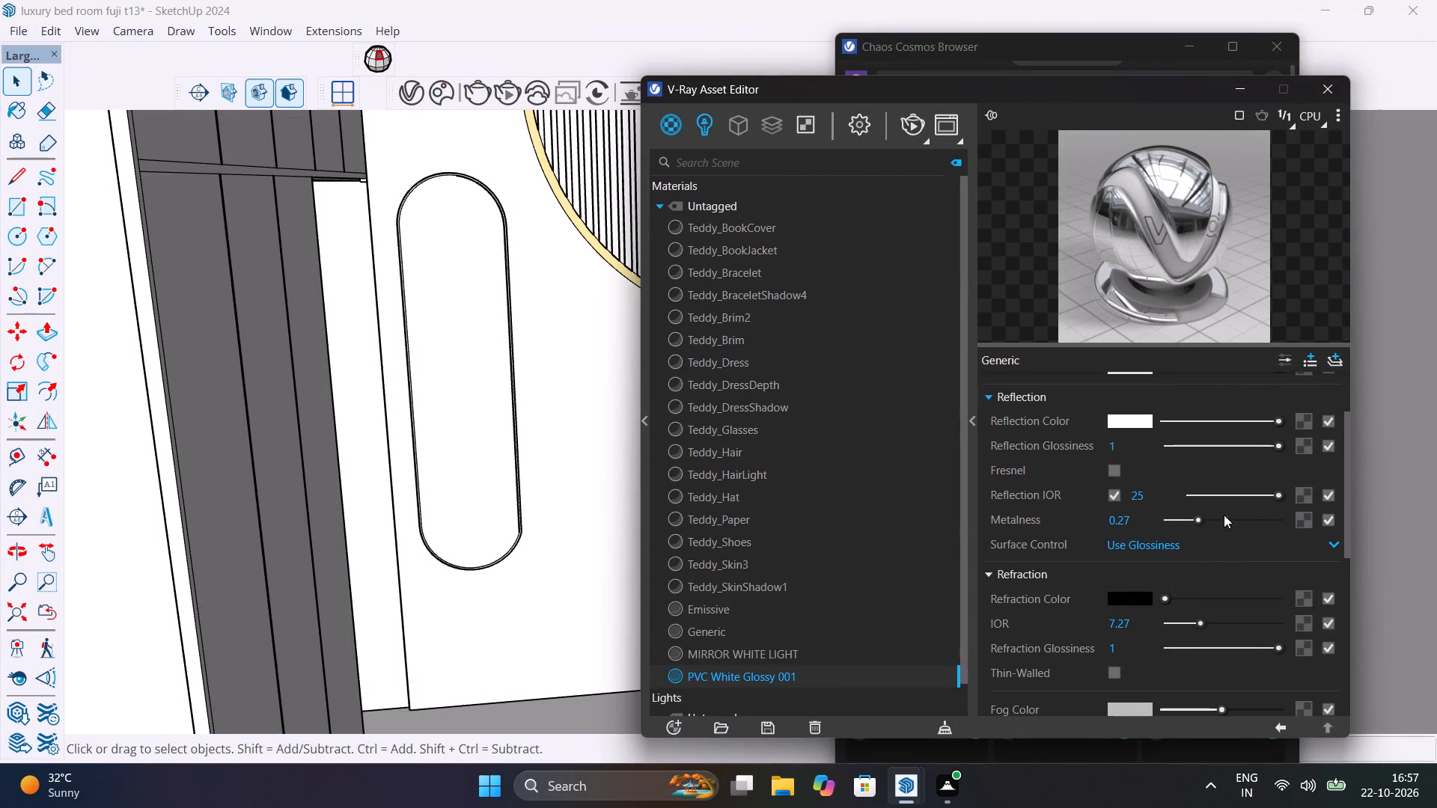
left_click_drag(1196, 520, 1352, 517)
Lower the mirror material's reflection IOR to 2.3, disable that separate IOR, and check the material in a short test render.
left_click_drag(1257, 492, 1205, 493)
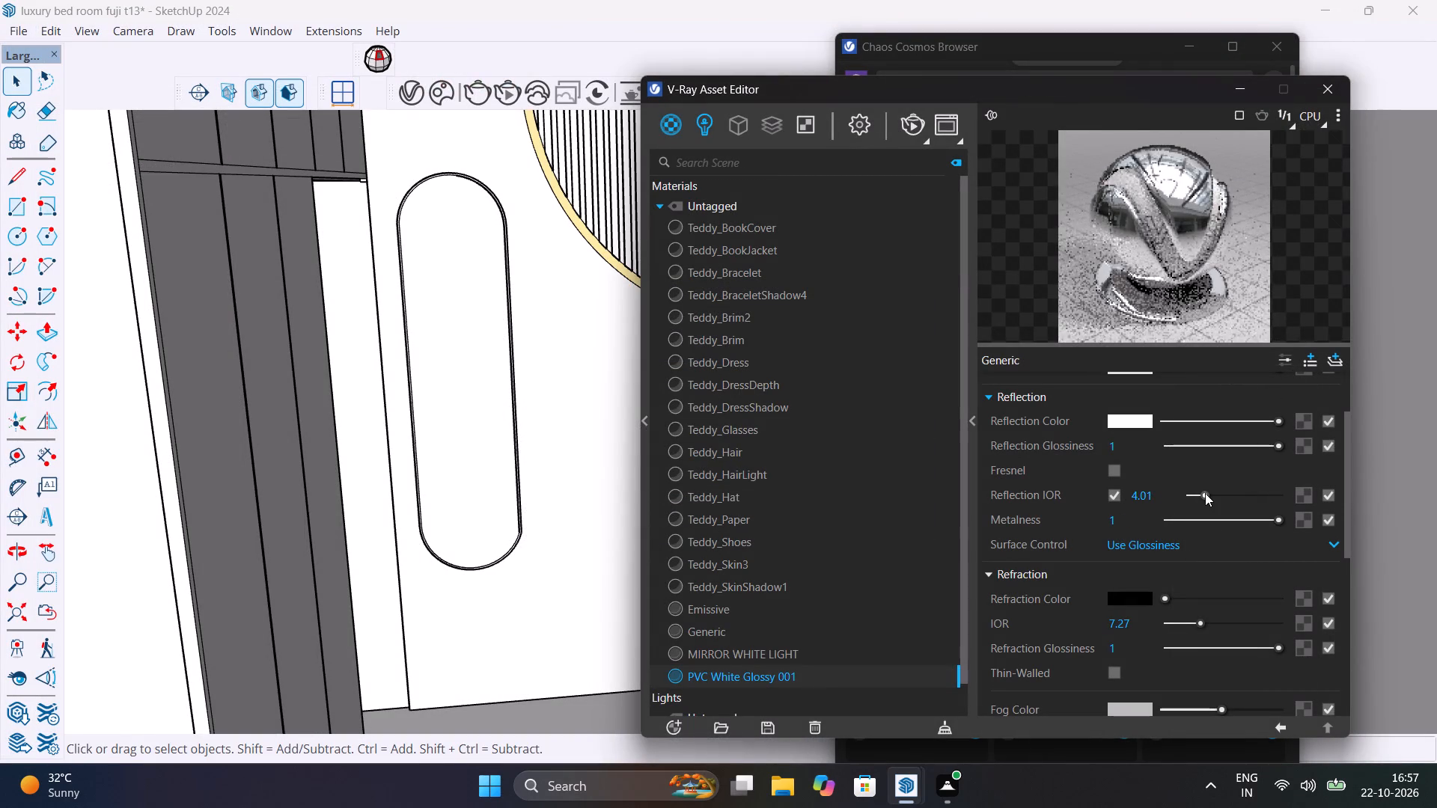
left_click_drag(1205, 493, 1199, 498)
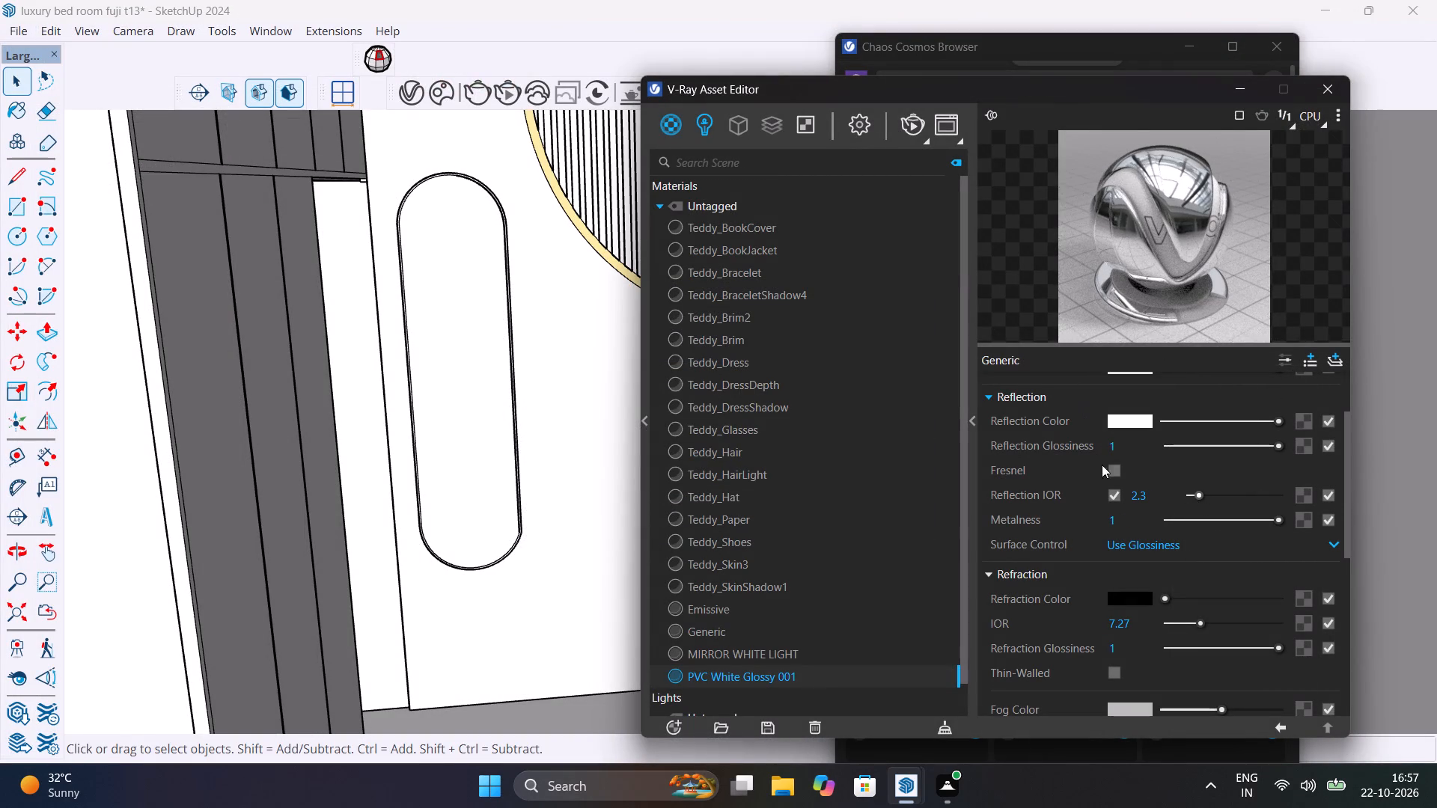
left_click(1114, 497)
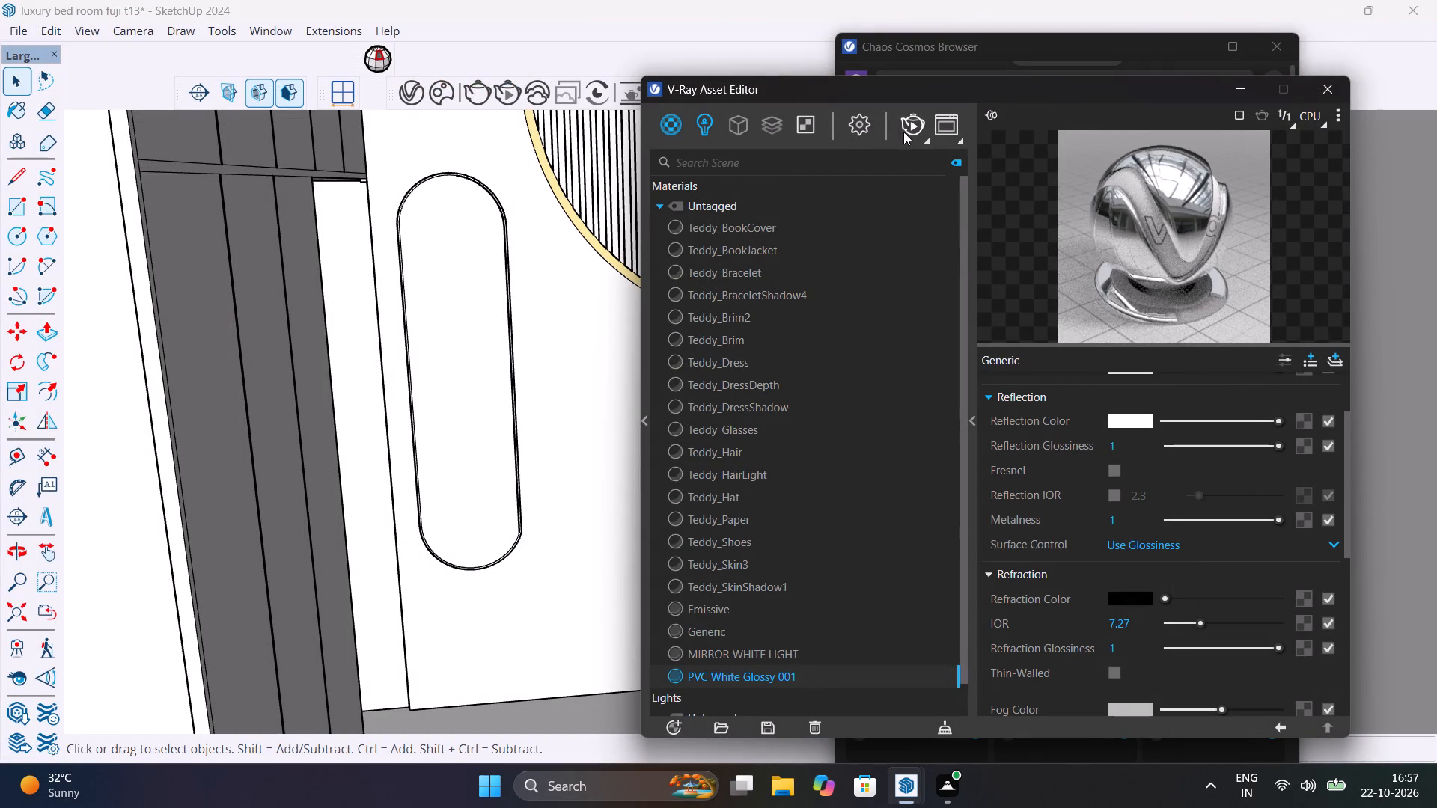
left_click(910, 123)
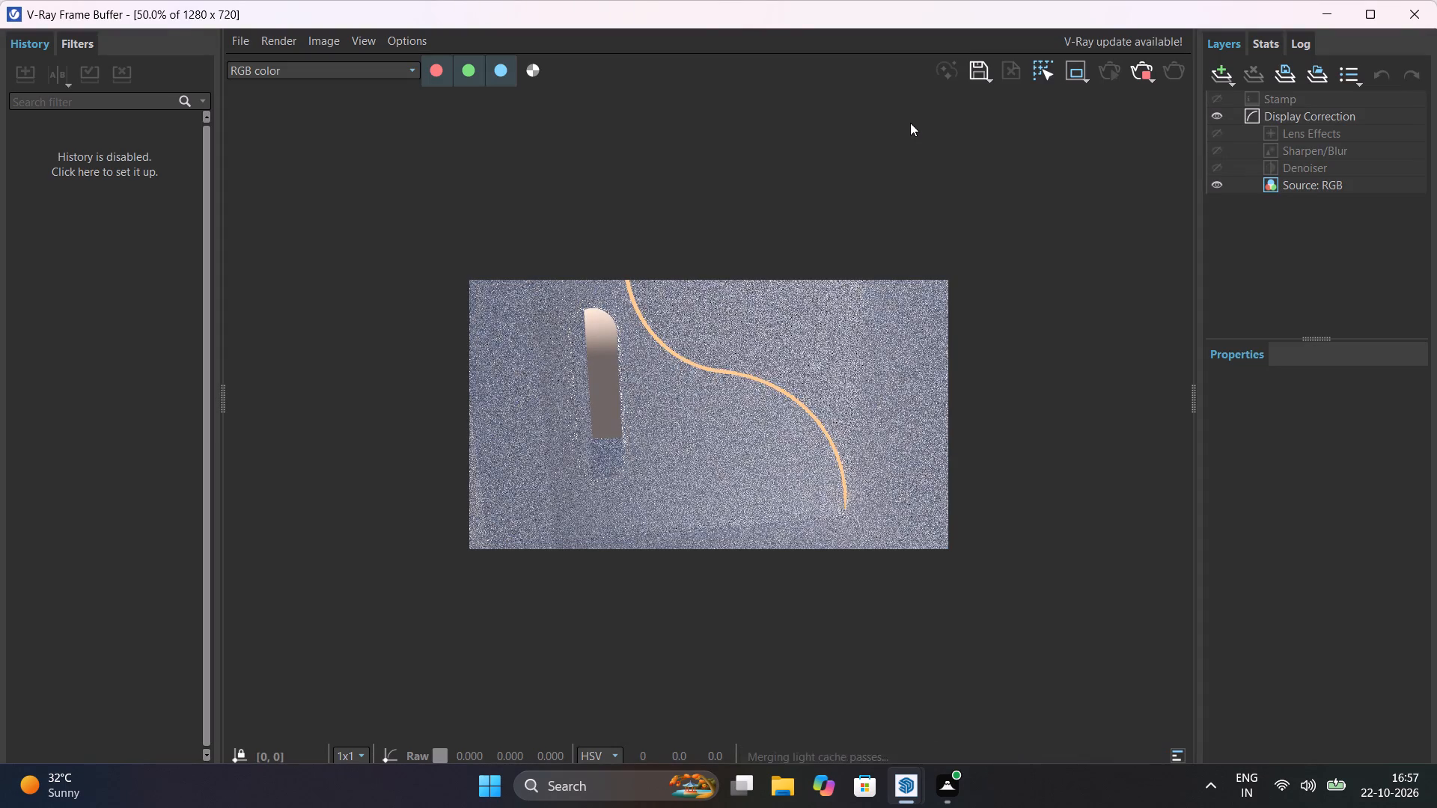
left_click(1131, 77)
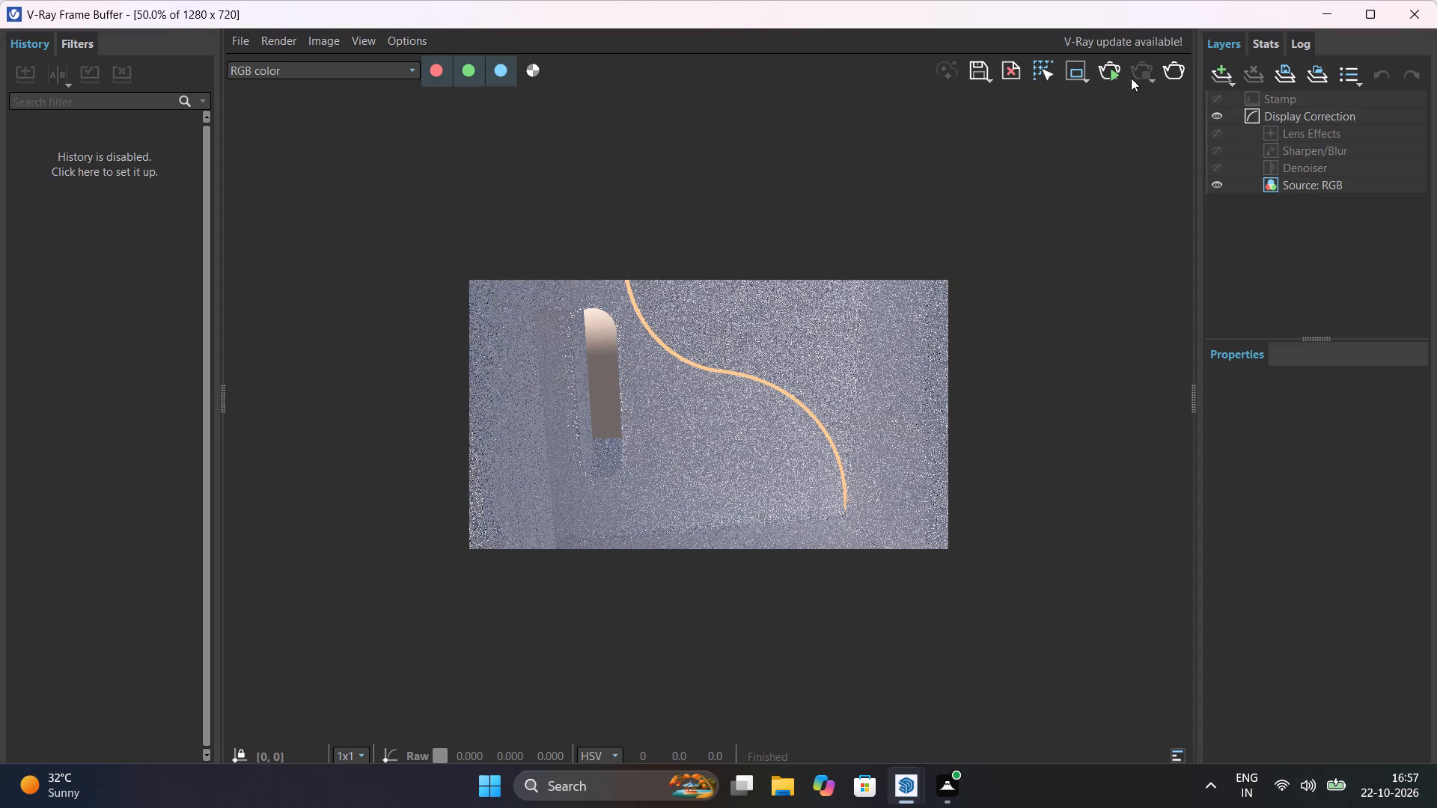
left_click(1419, 22)
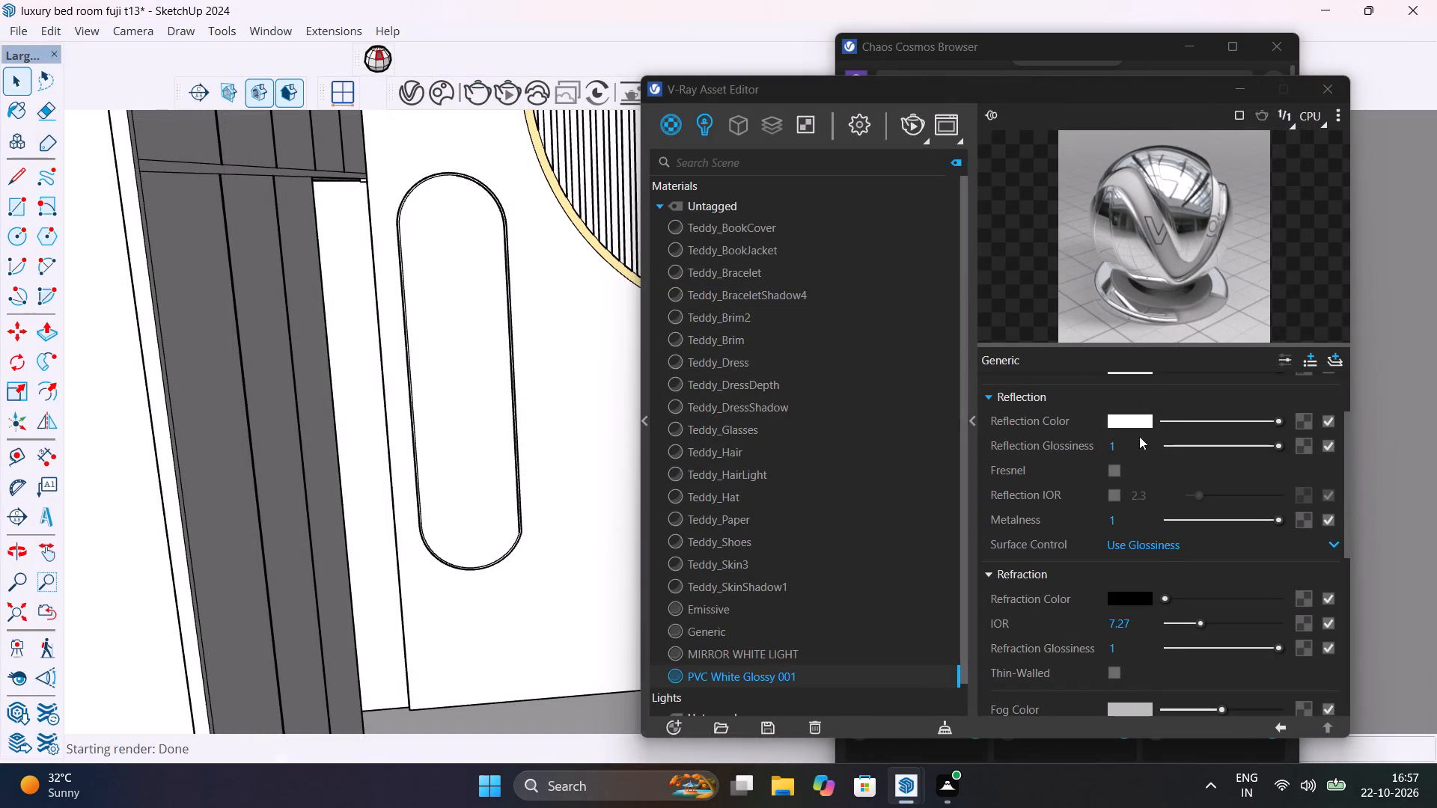
Set the mirror material's self-illumination intensity to 4.1.
scroll(1162, 620, "down", 1)
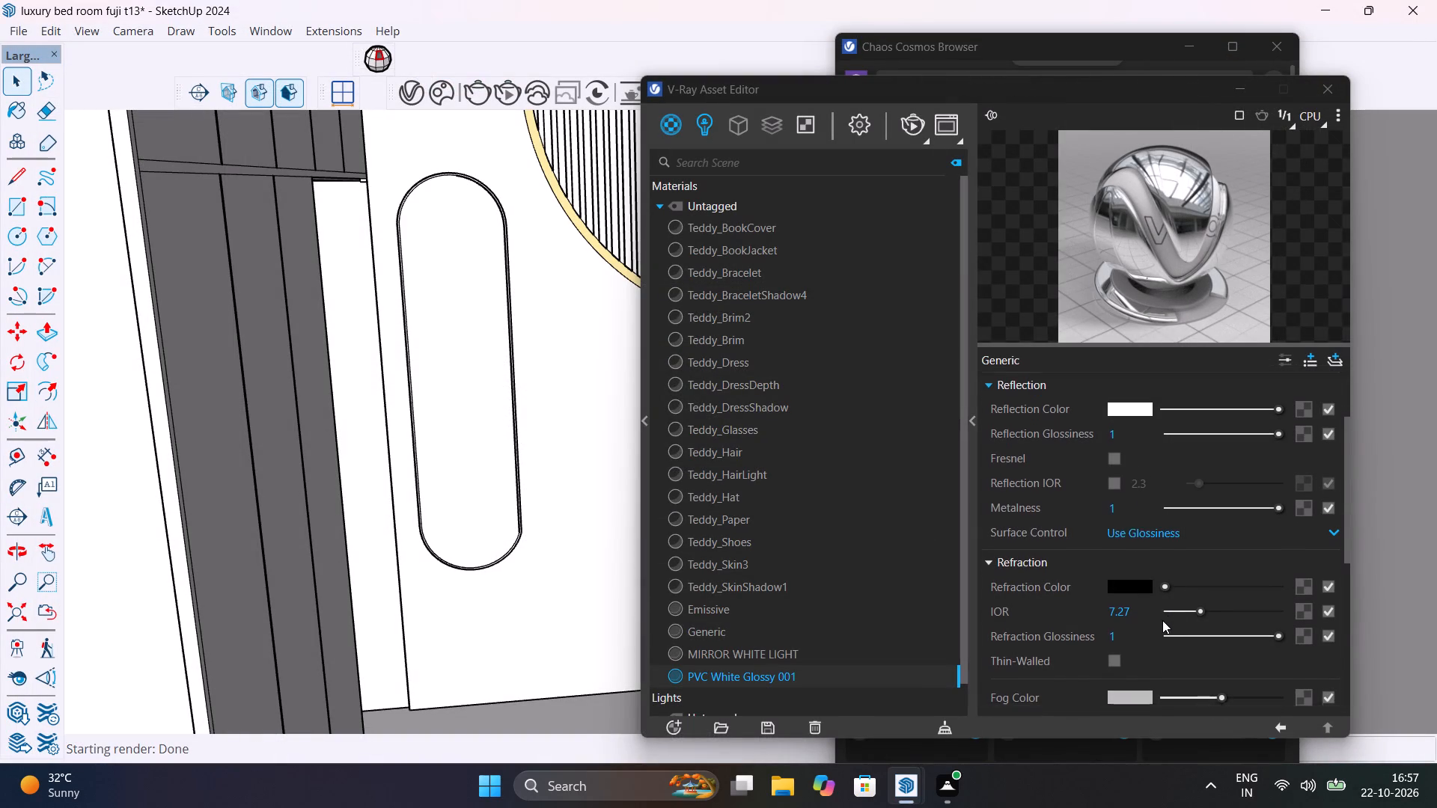
scroll(1162, 620, "down", 2)
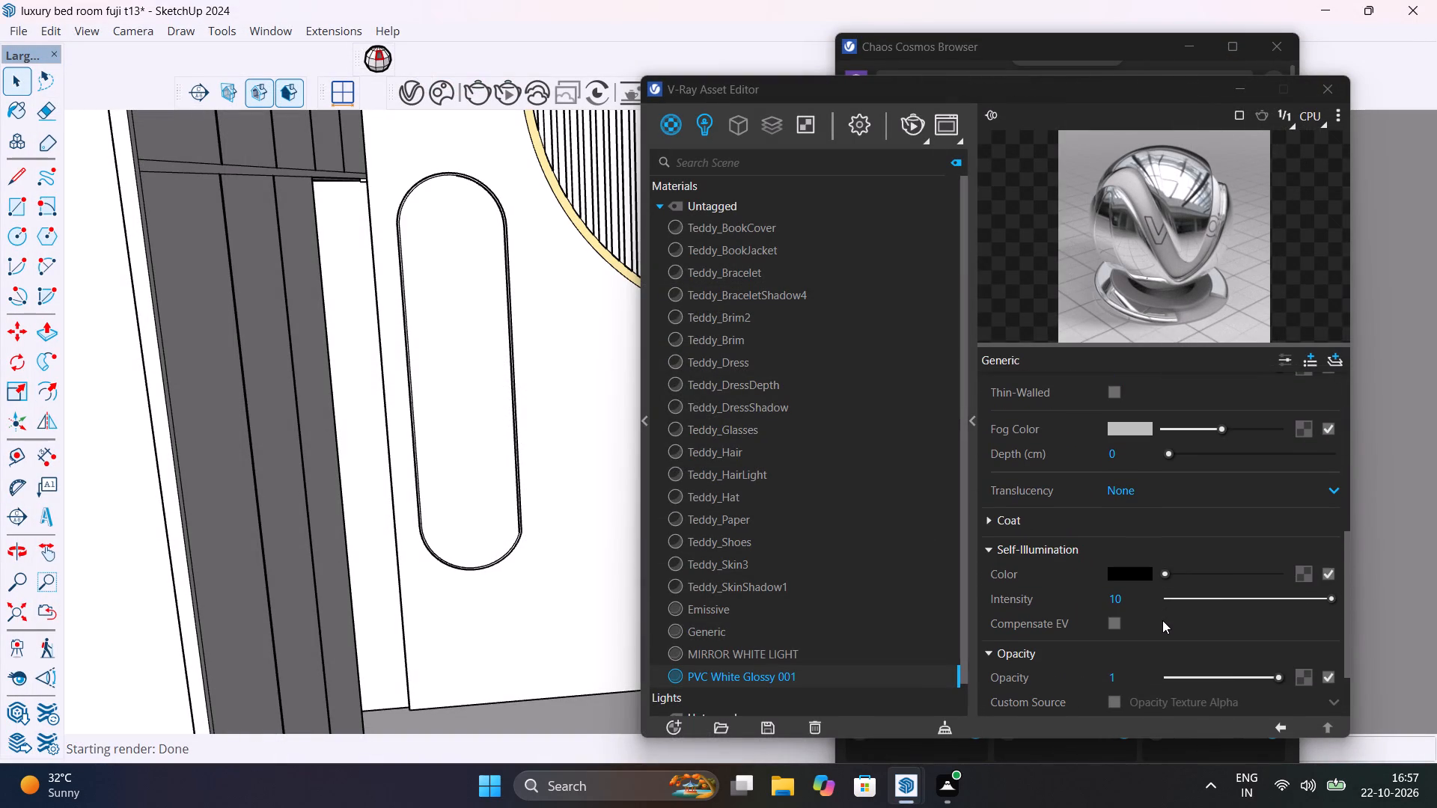
left_click(1236, 600)
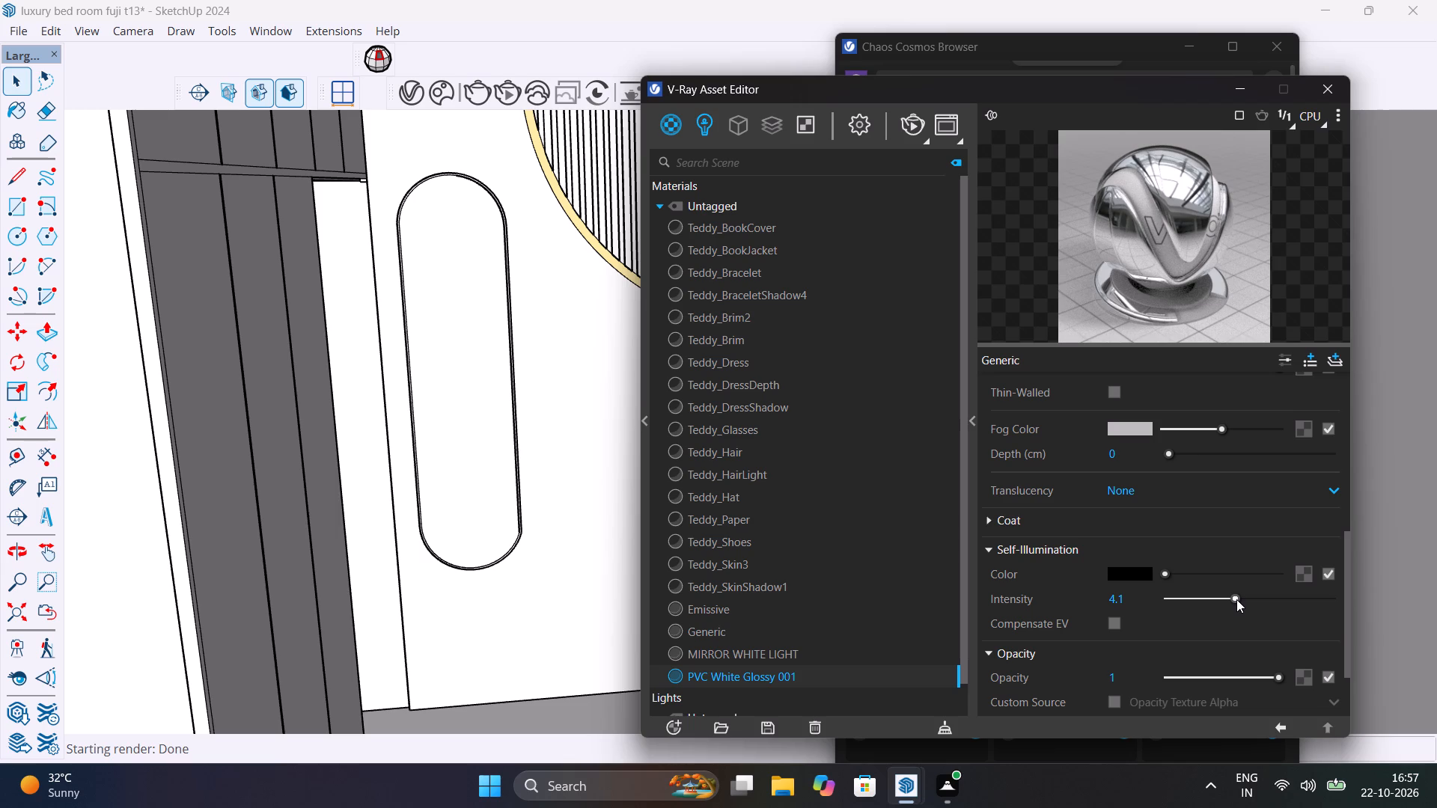
Test-render the view with the new self-illumination intensity, examine the mirror up close, stop the render, and close the frame buffer.
left_click(916, 129)
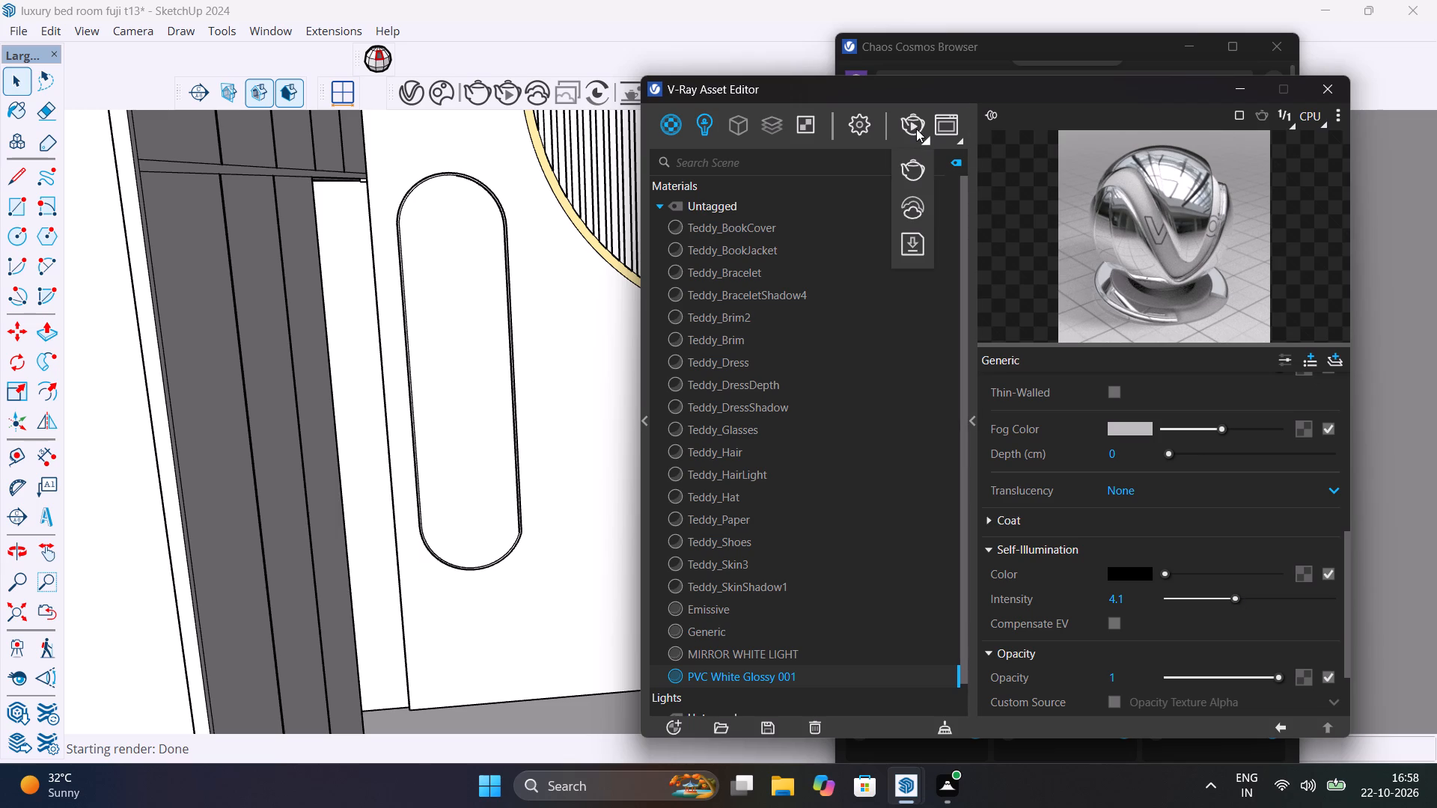
left_click(911, 117)
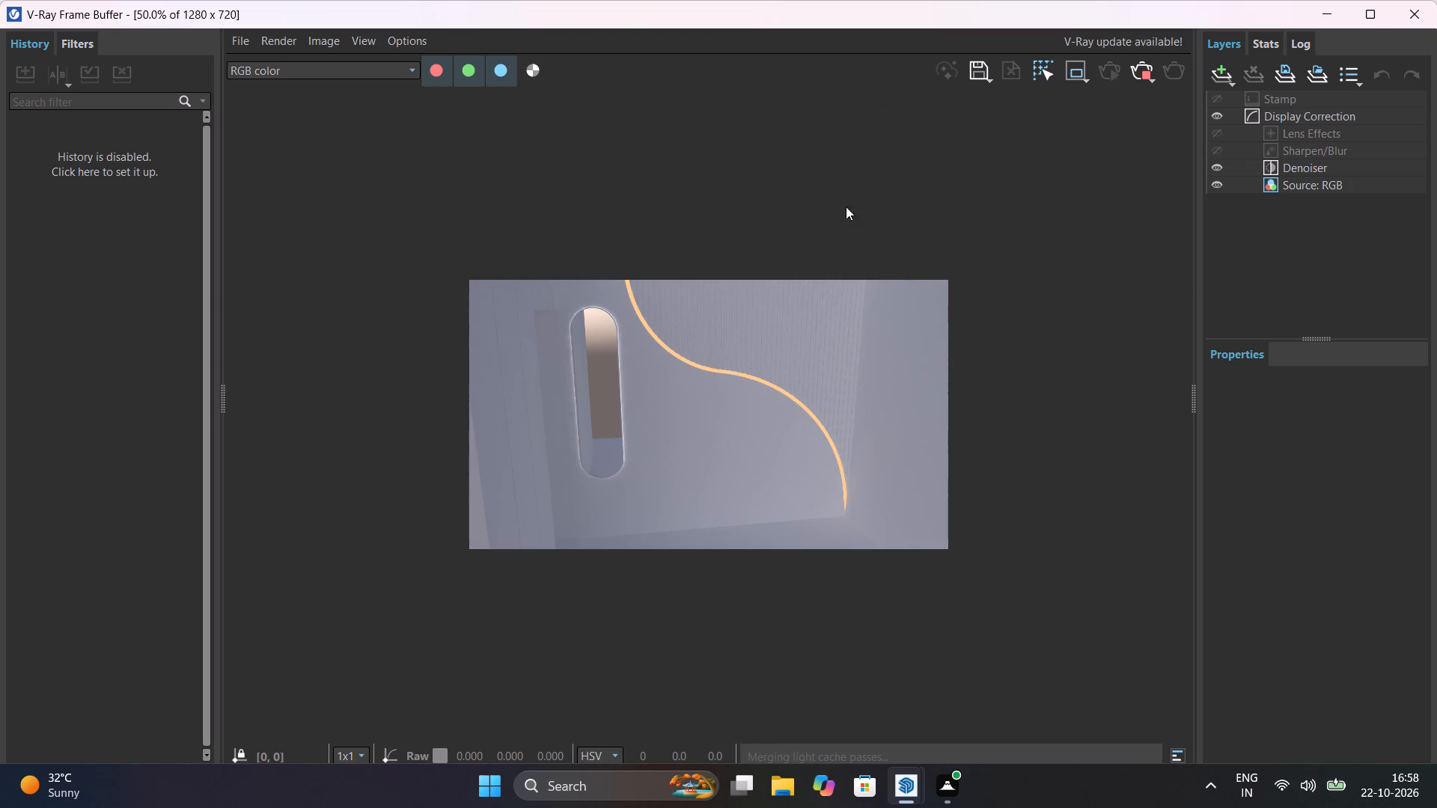
scroll(797, 408, "up", 1)
scroll(448, 333, "up", 2)
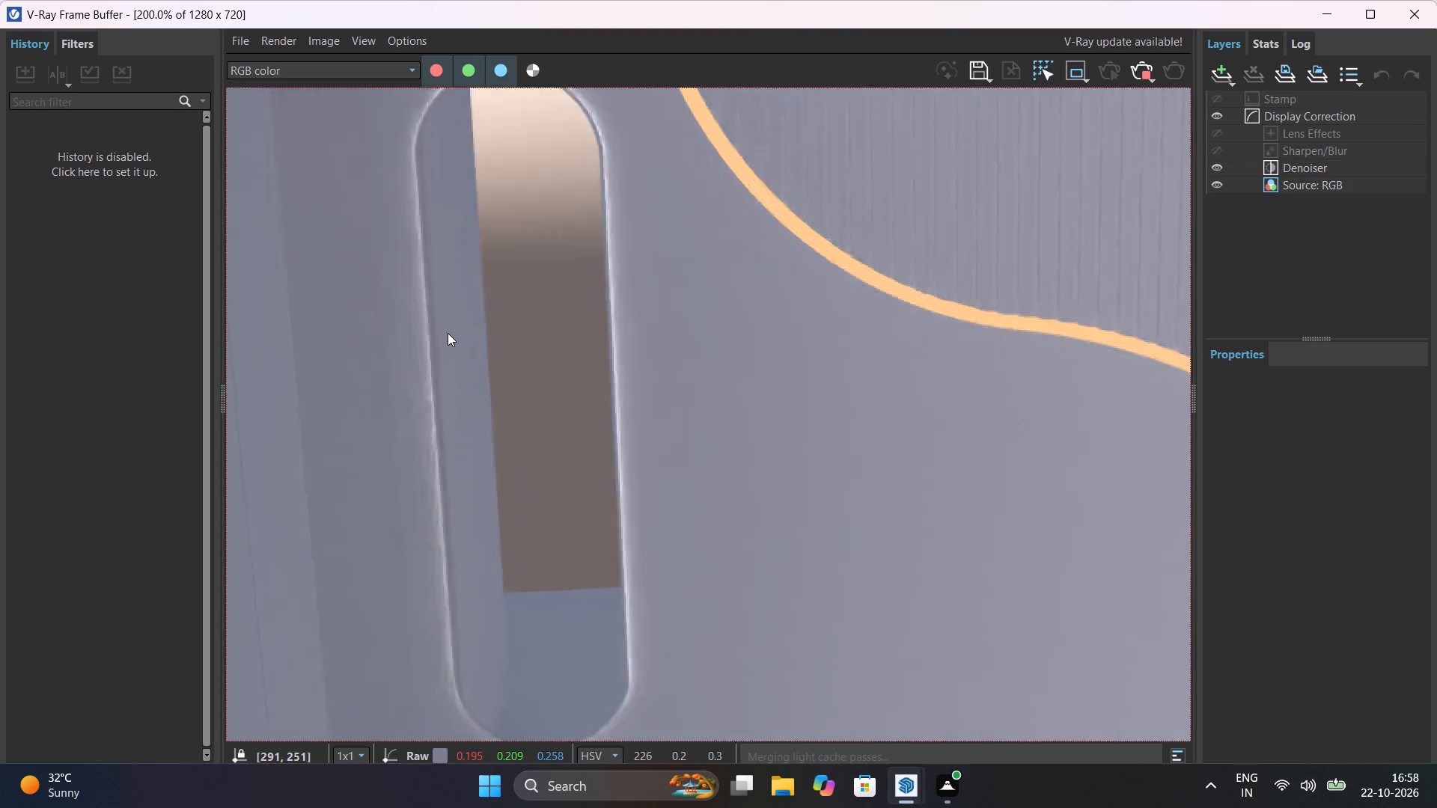
scroll(448, 333, "down", 3)
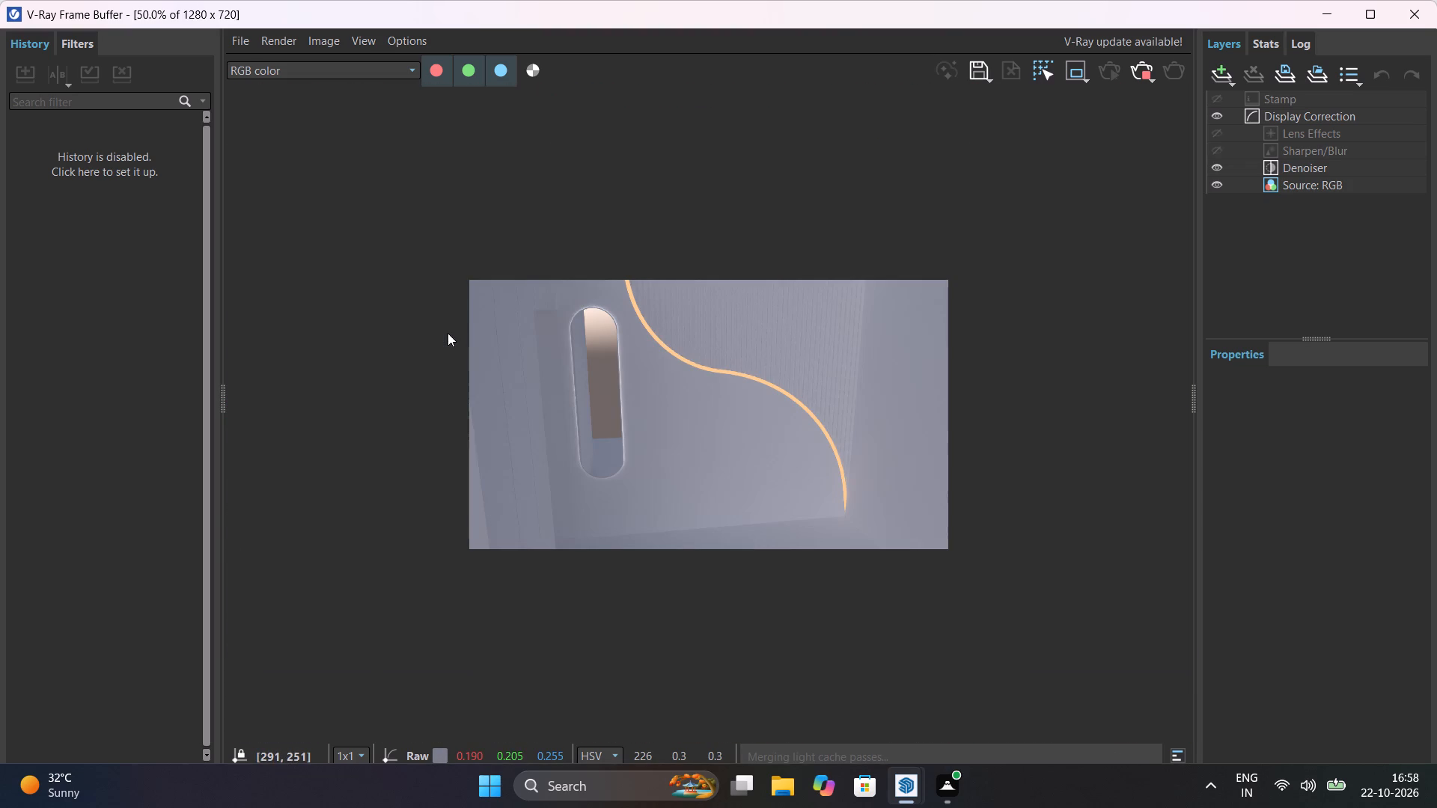
scroll(570, 373, "down", 1)
scroll(608, 378, "up", 3)
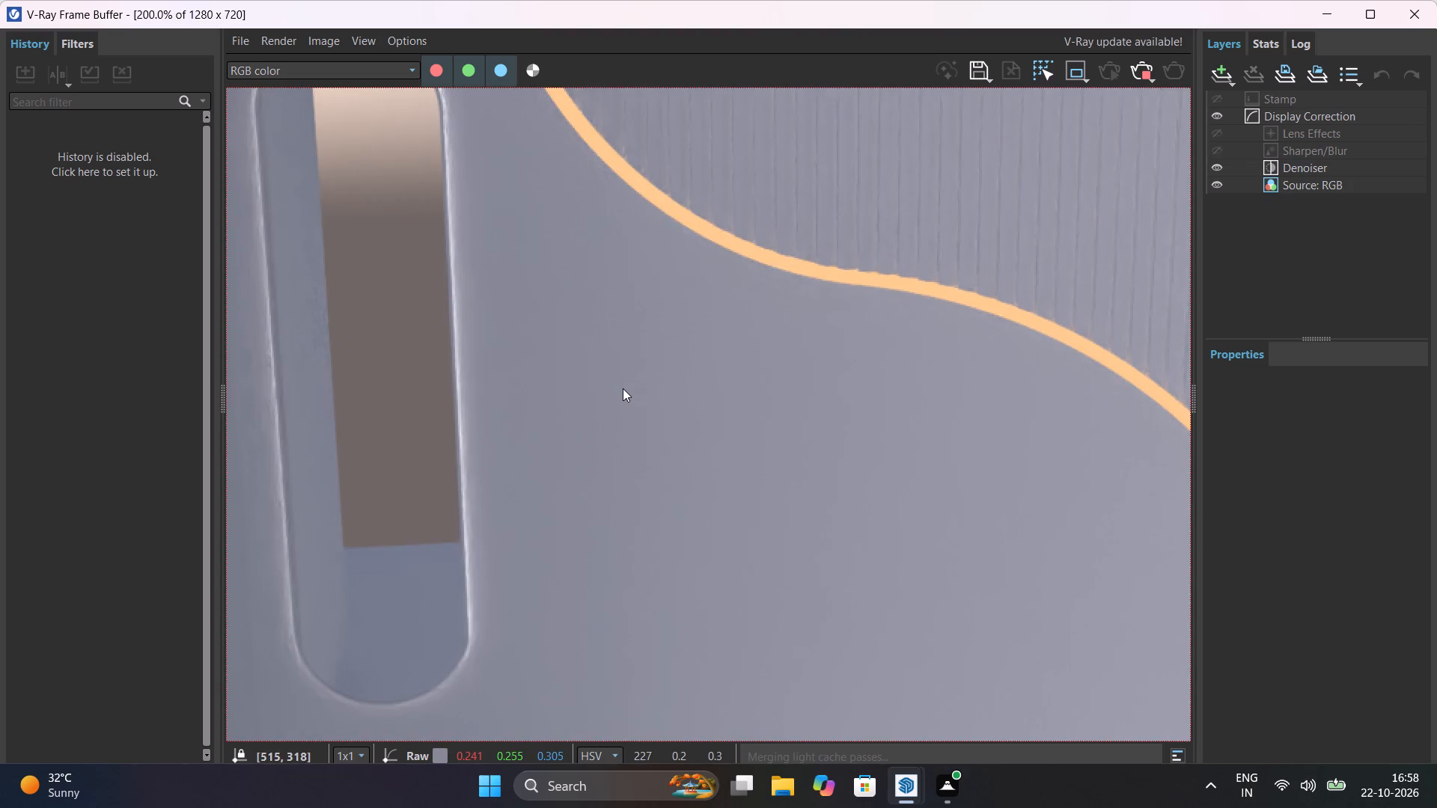
scroll(623, 388, "down", 2)
middle_click_drag(936, 401, 1044, 406)
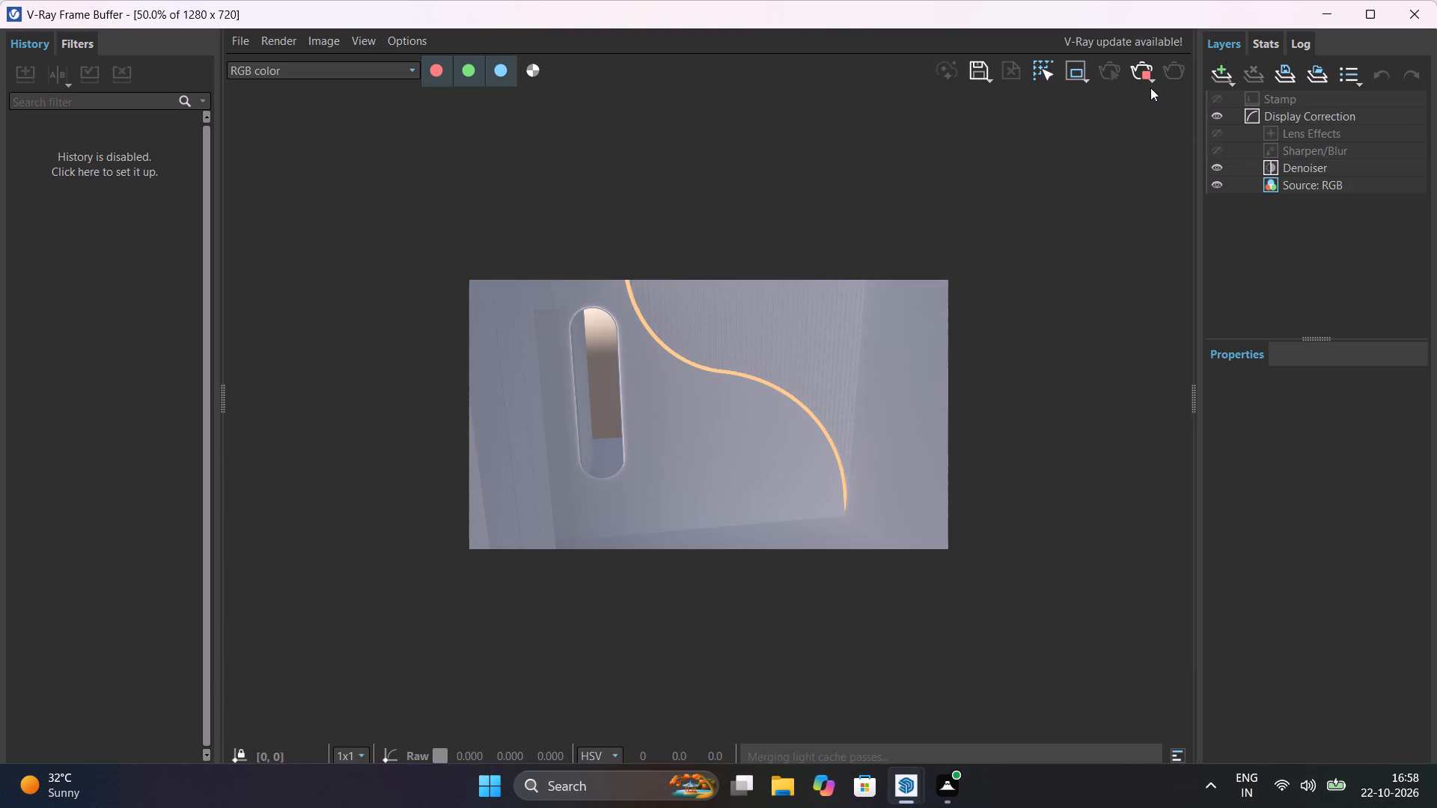
left_click(1140, 75)
left_click(1416, 20)
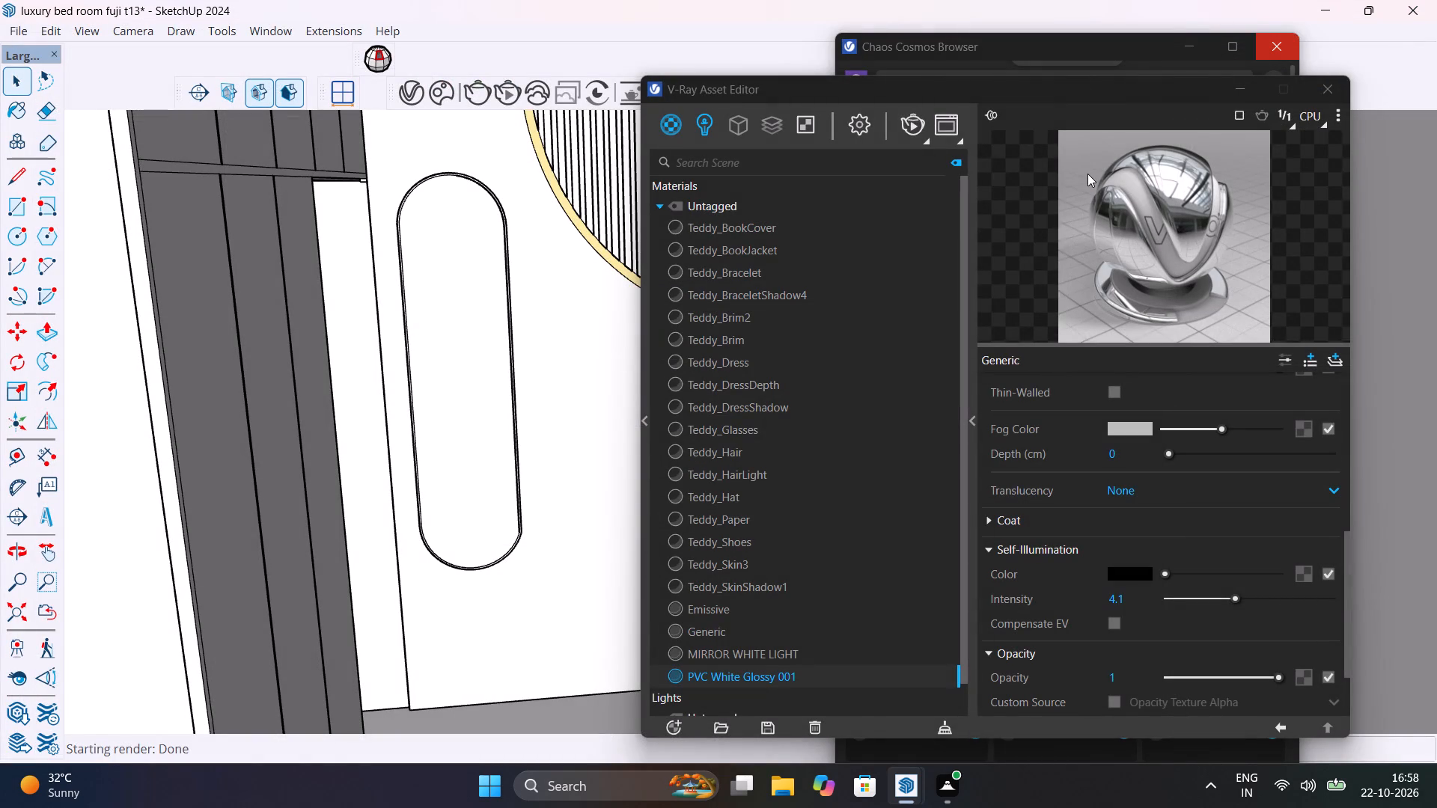
Close the material editor and the asset library browser to return to the bedroom model.
scroll(927, 331, "down", 1)
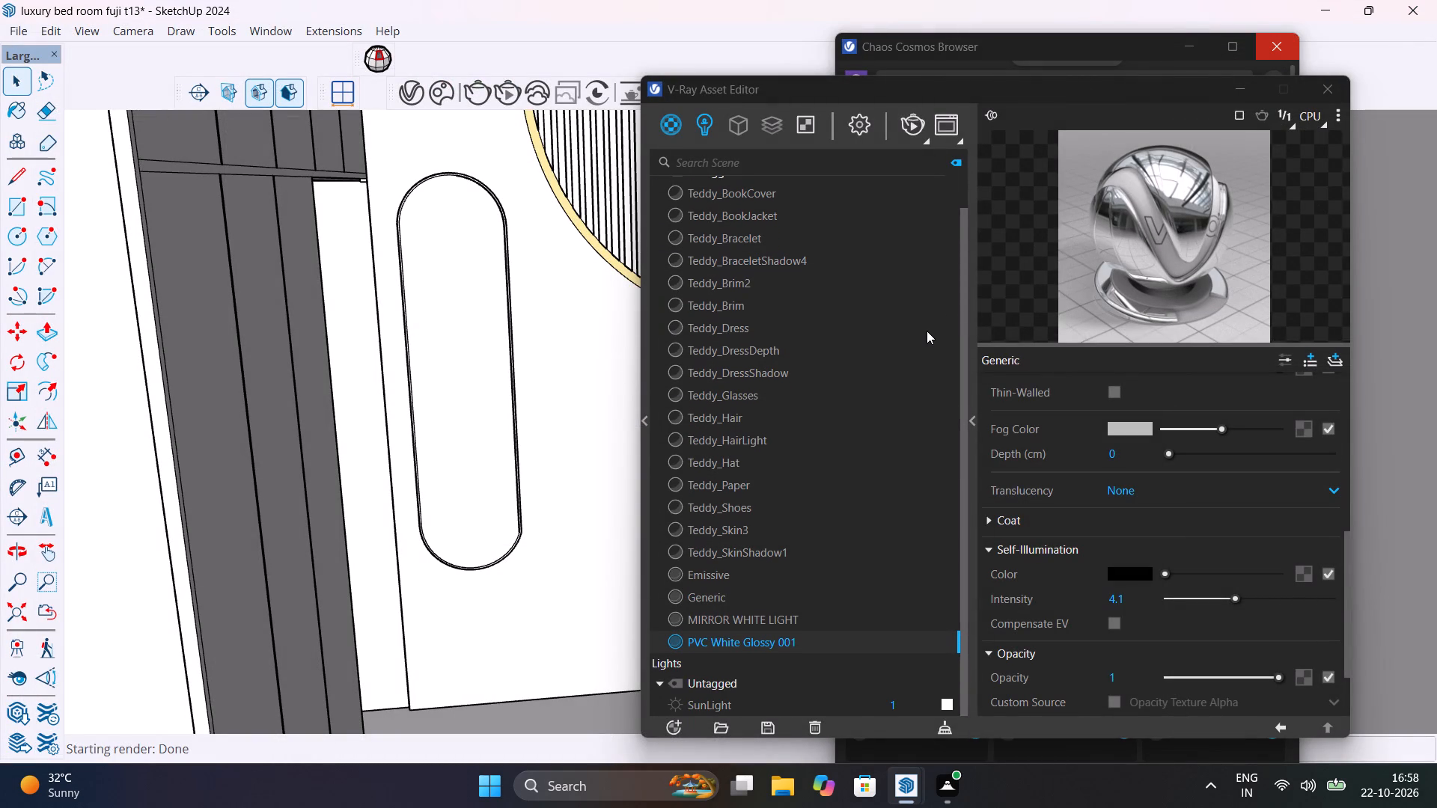
left_click(1326, 94)
left_click(1274, 55)
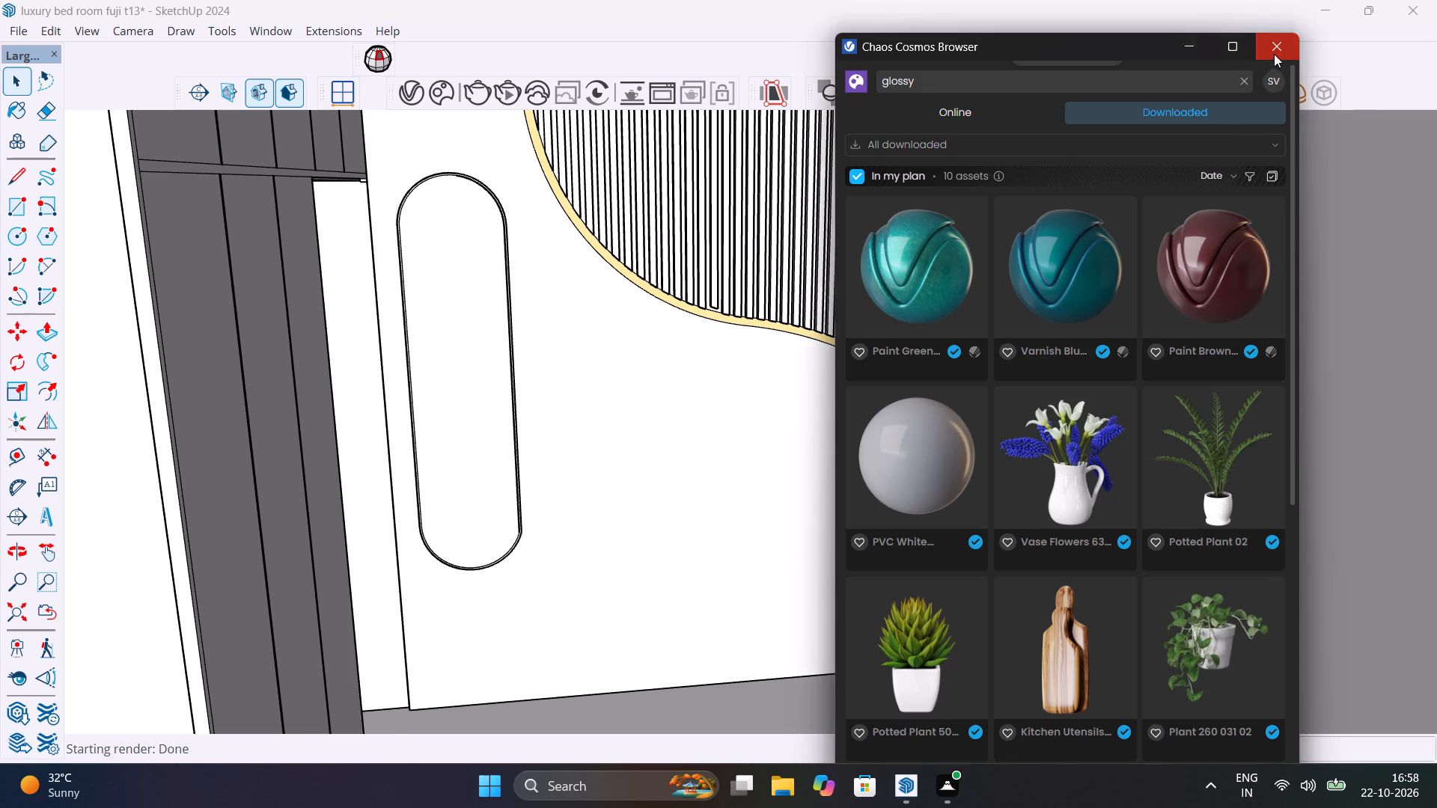
Move the back-wall panel, round-ended mirror and vertical slats together straight down until the panel's top edge is level with the wardrobe's top.
scroll(1006, 412, "down", 6)
middle_click_drag(1045, 391, 937, 453)
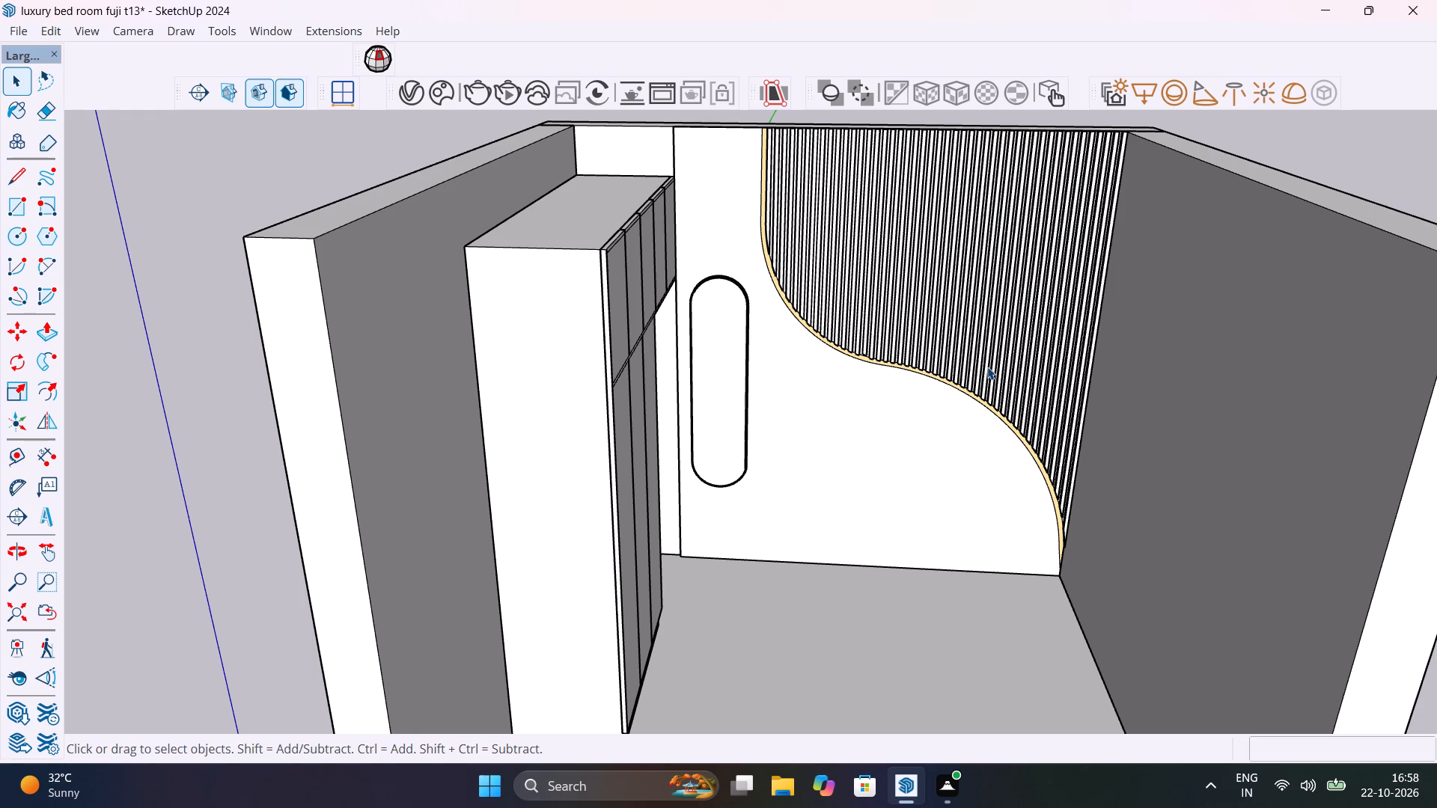
scroll(793, 155, "up", 5)
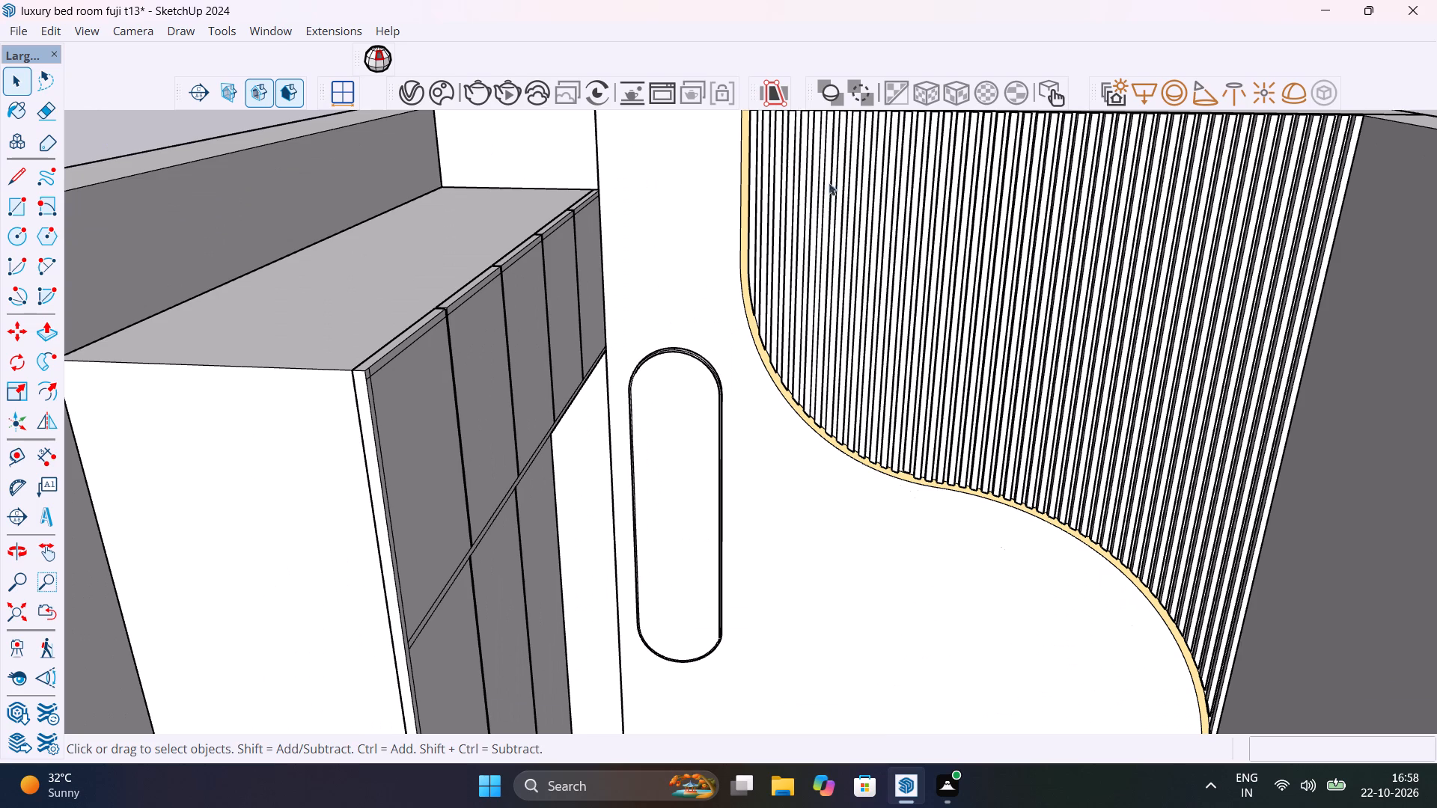
middle_click_drag(882, 259, 903, 547)
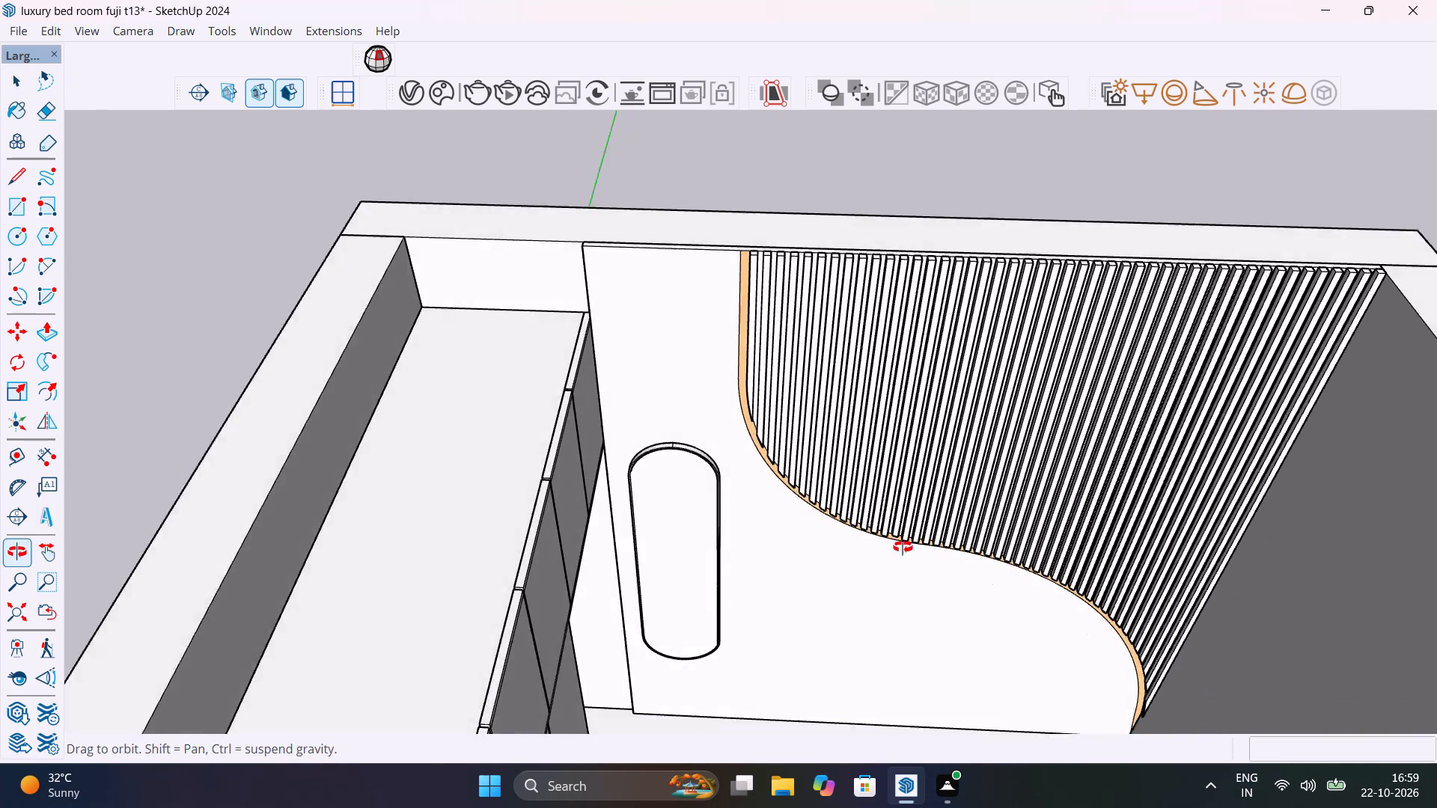
middle_click_drag(903, 547, 940, 613)
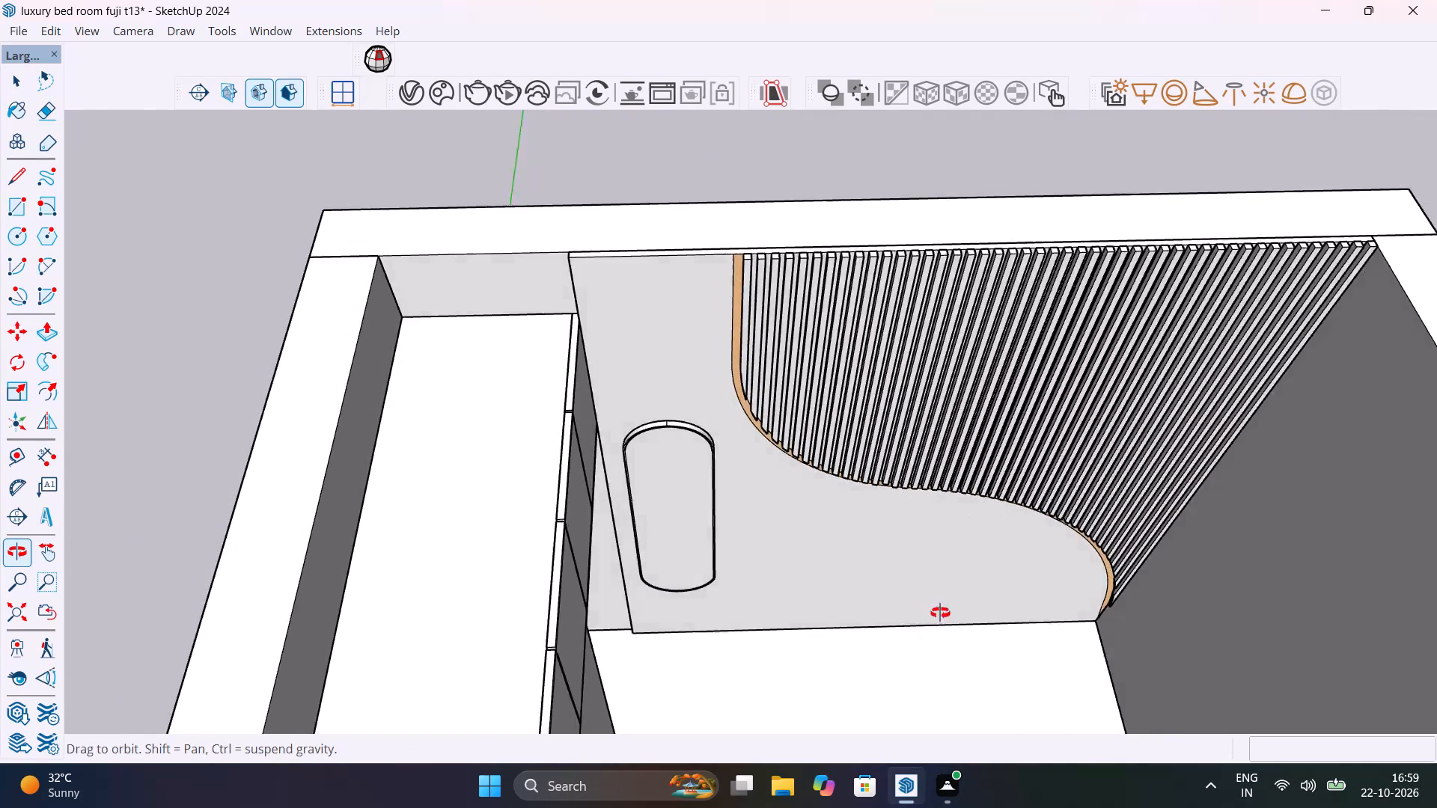
middle_click_drag(940, 613, 1049, 535)
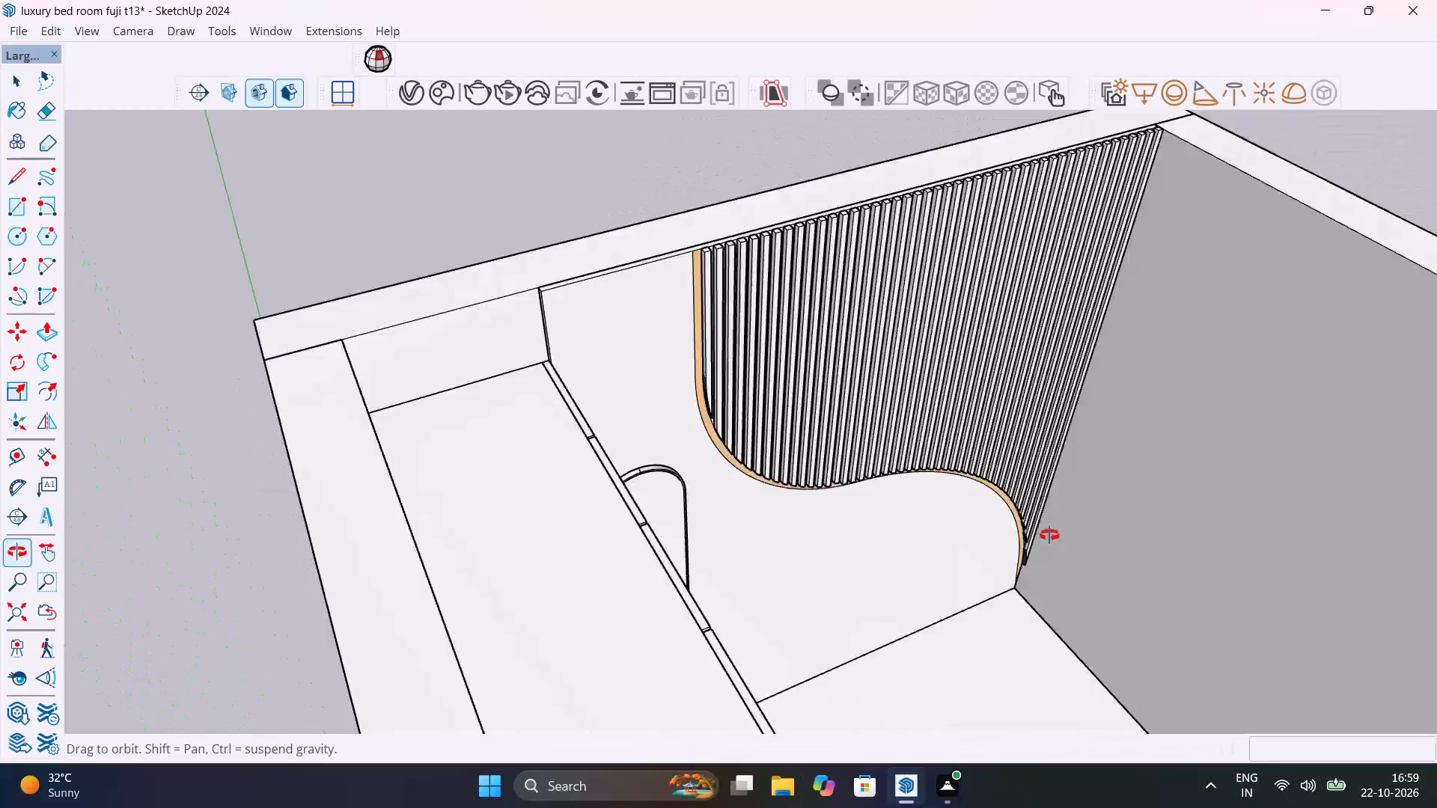
middle_click_drag(1049, 535, 914, 685)
scroll(578, 254, "up", 5)
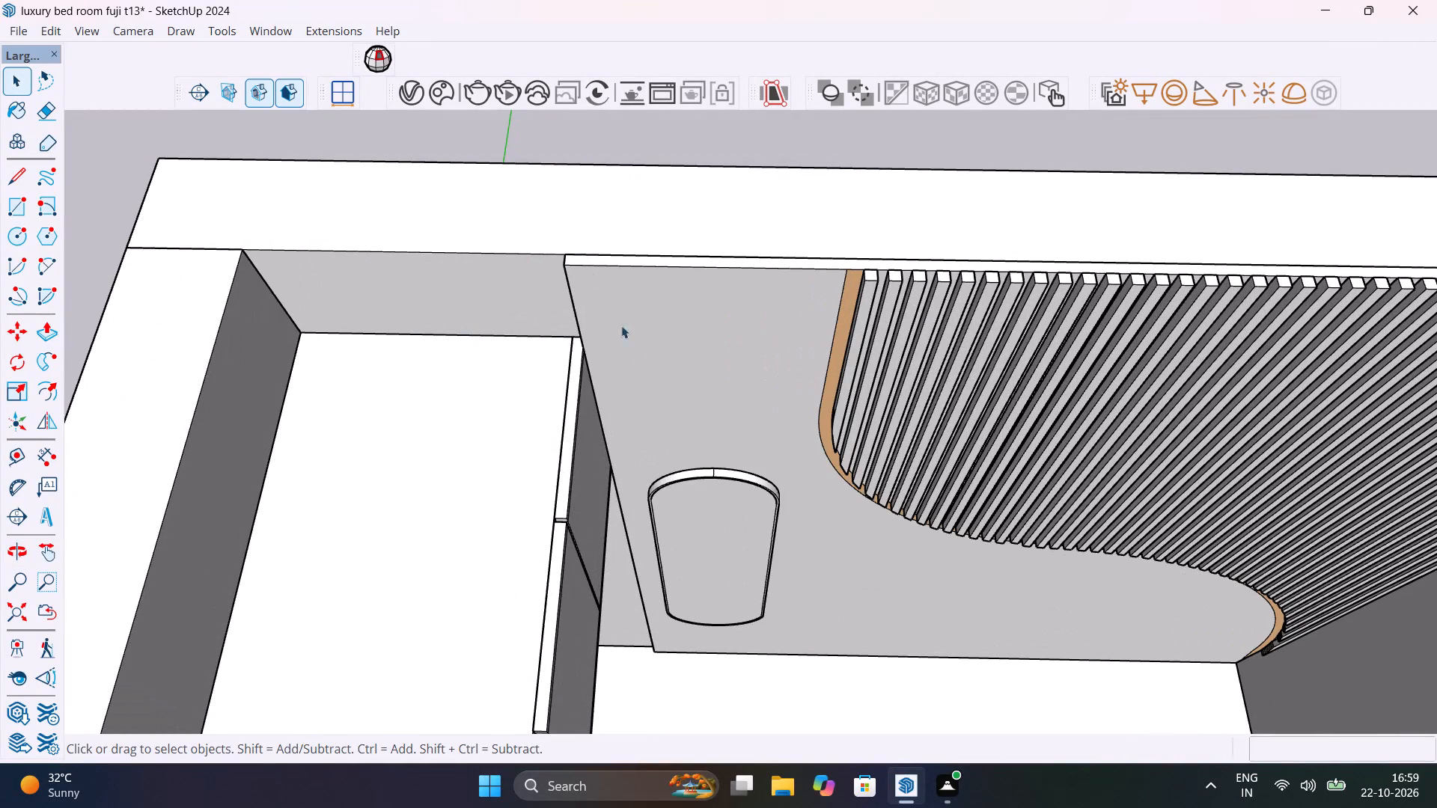
left_click(622, 265)
middle_click_drag(657, 296, 1036, 277)
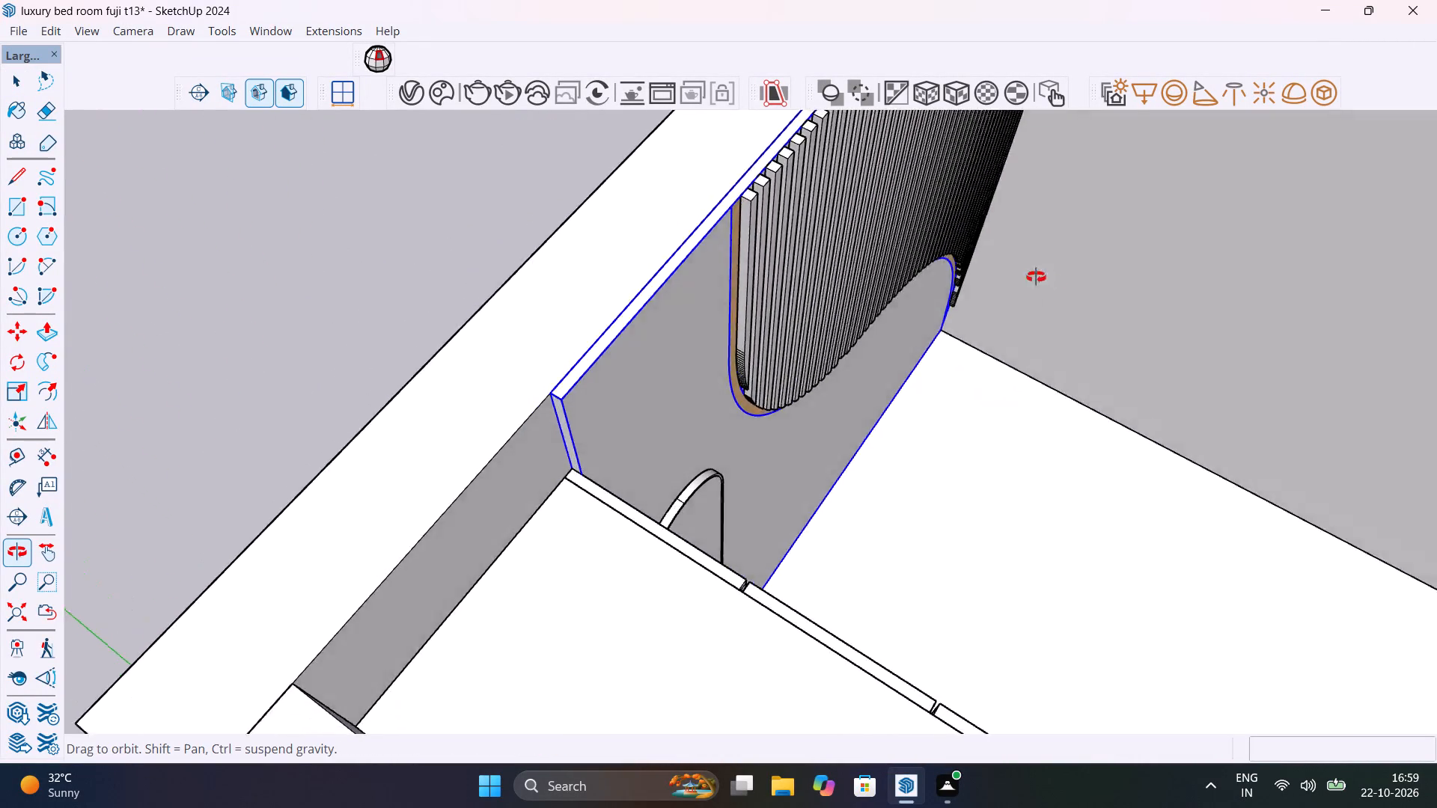
middle_click_drag(1036, 277, 741, 287)
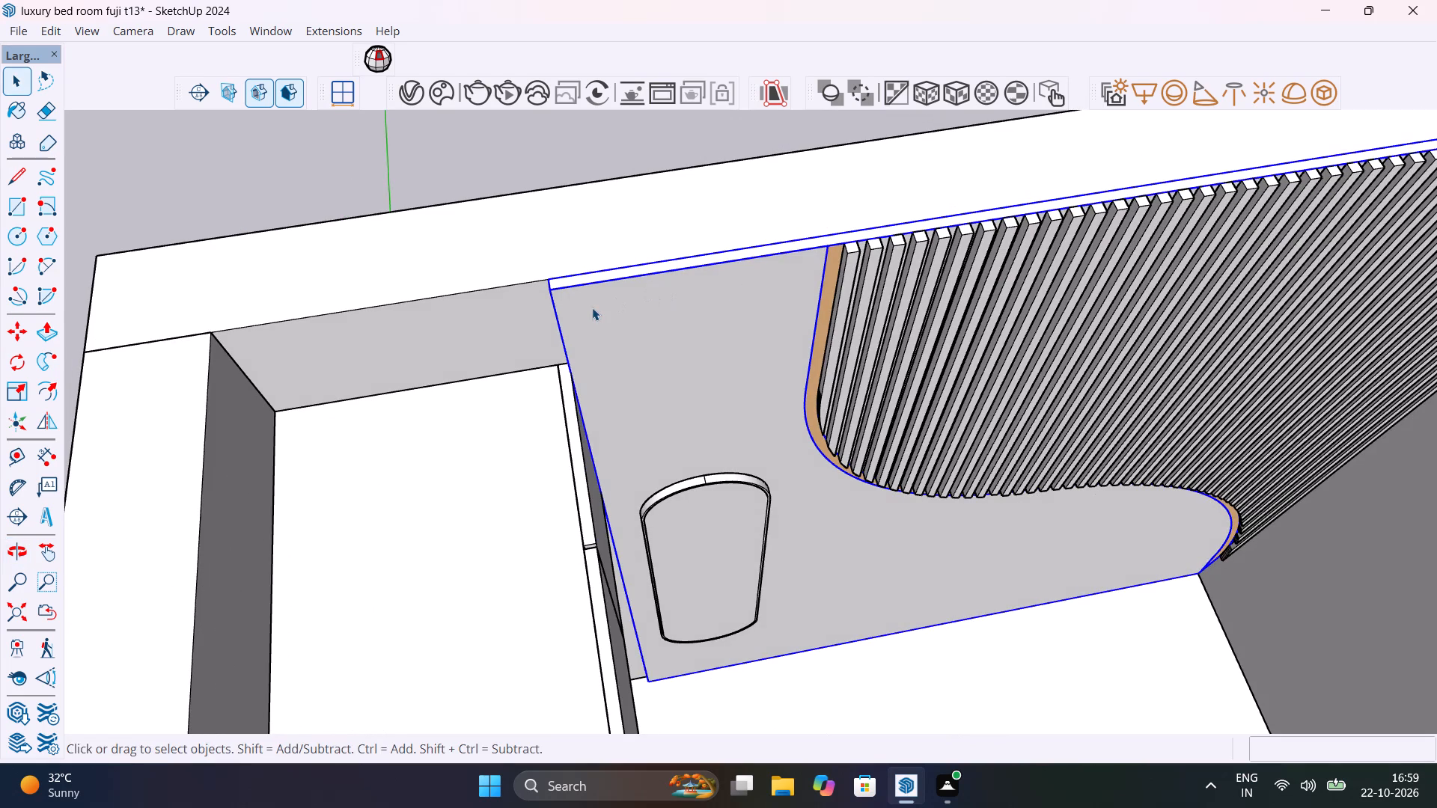
left_click(739, 511, "shift")
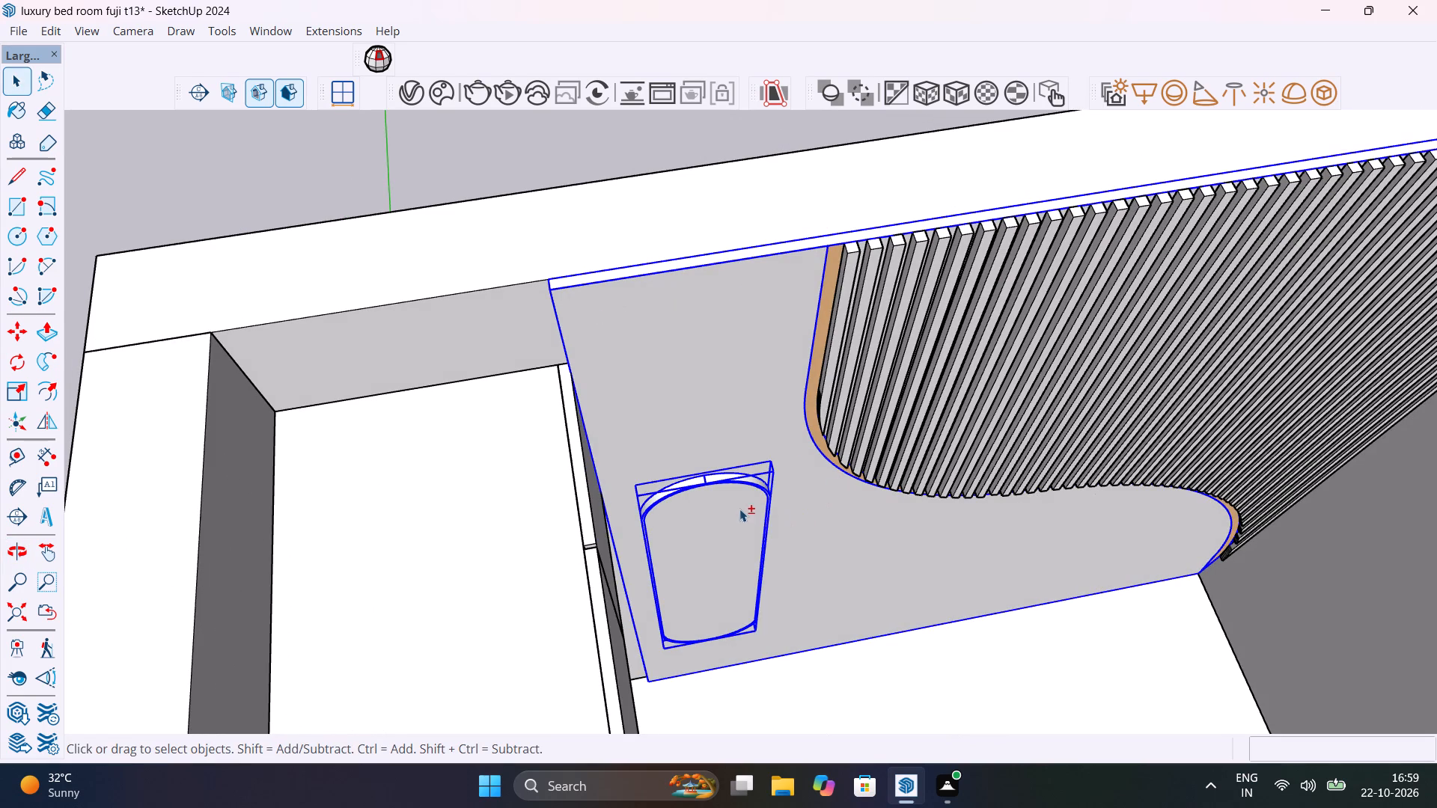
left_click(858, 361, "shift")
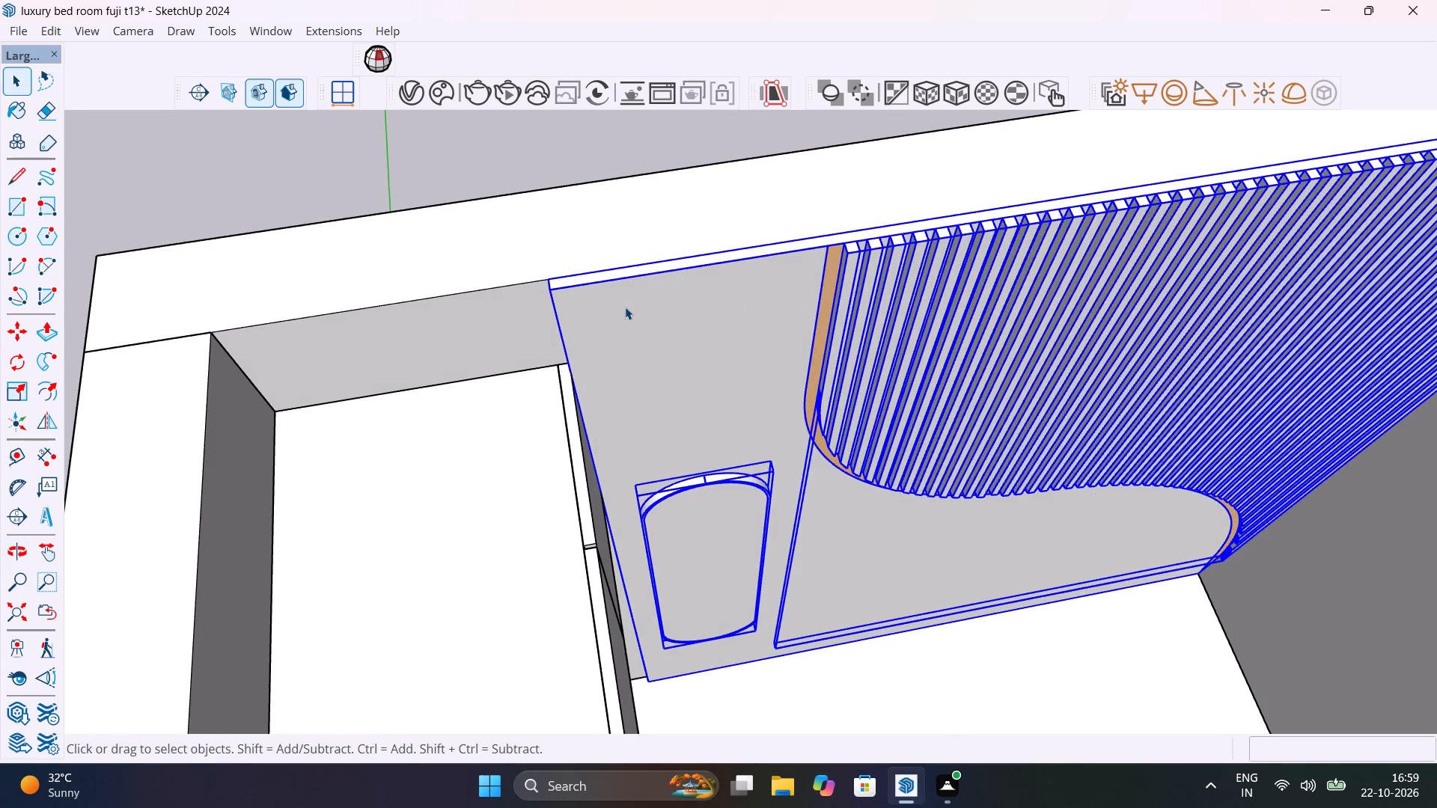
key("m")
left_click(549, 290)
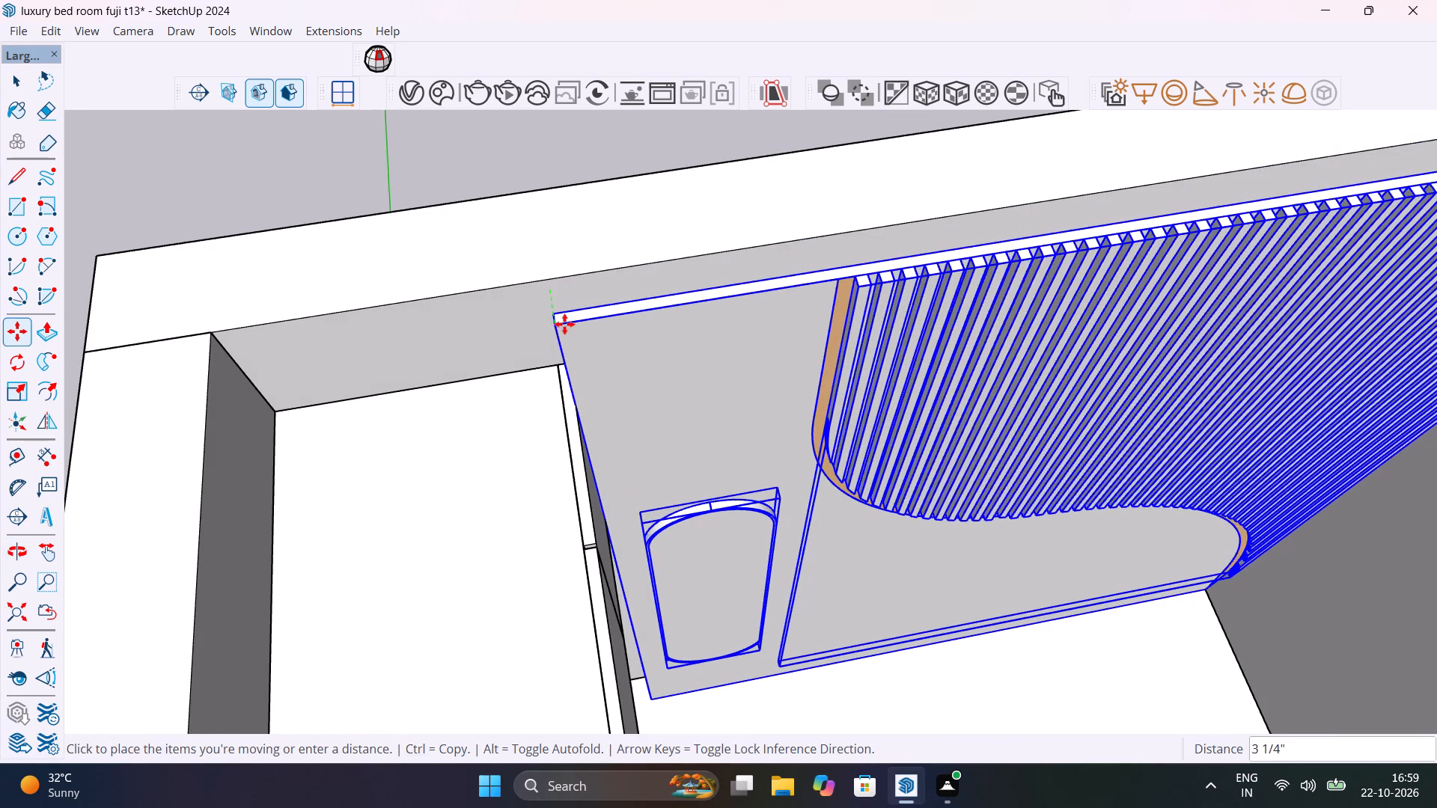
middle_click_drag(585, 352, 571, 159)
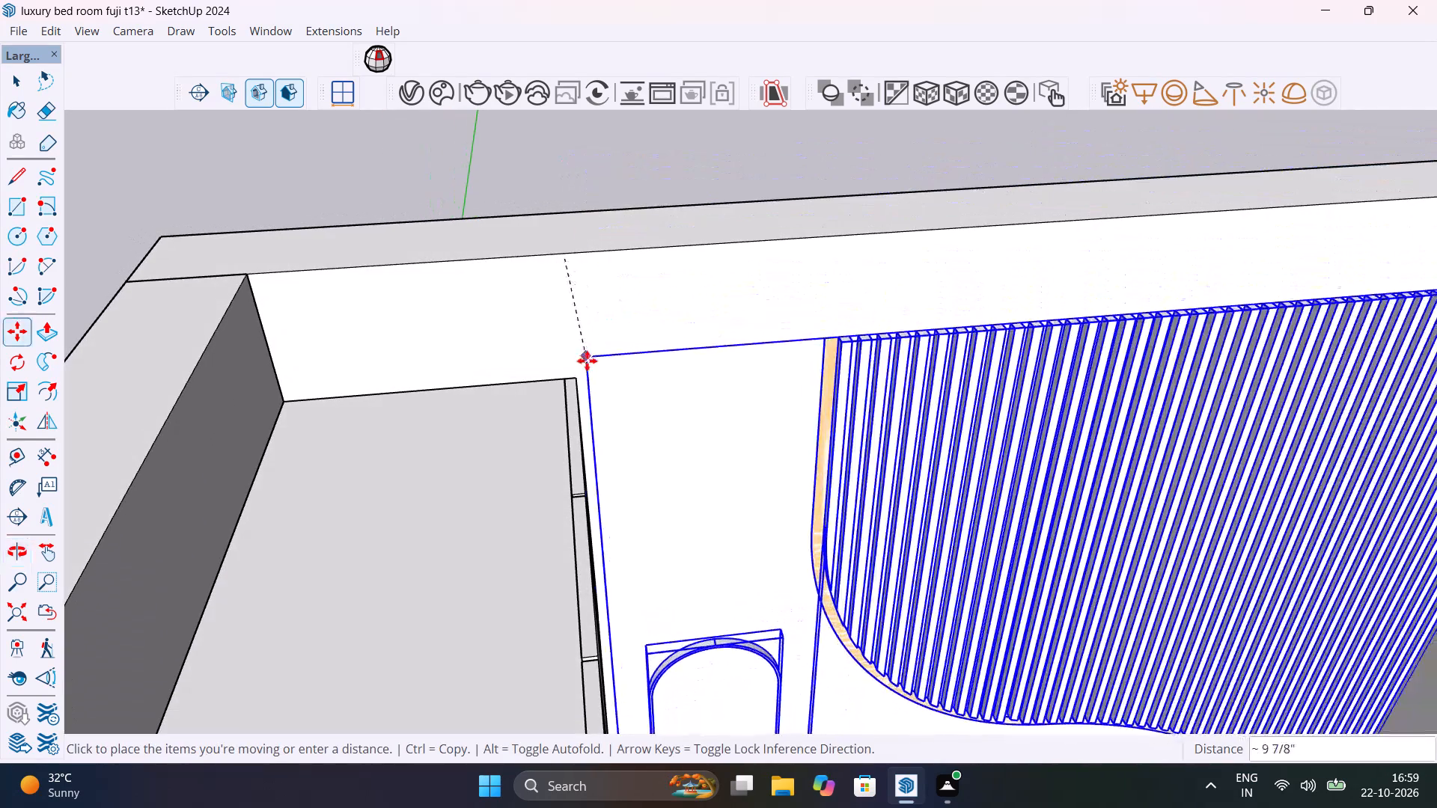
left_click(585, 379)
Scale the back-wall panel, mirror and slats together from the bottom edge to about 3.43 in depth and 0.89 in height, meeting the floor.
scroll(759, 348, "down", 10)
middle_click_drag(927, 448, 918, 269)
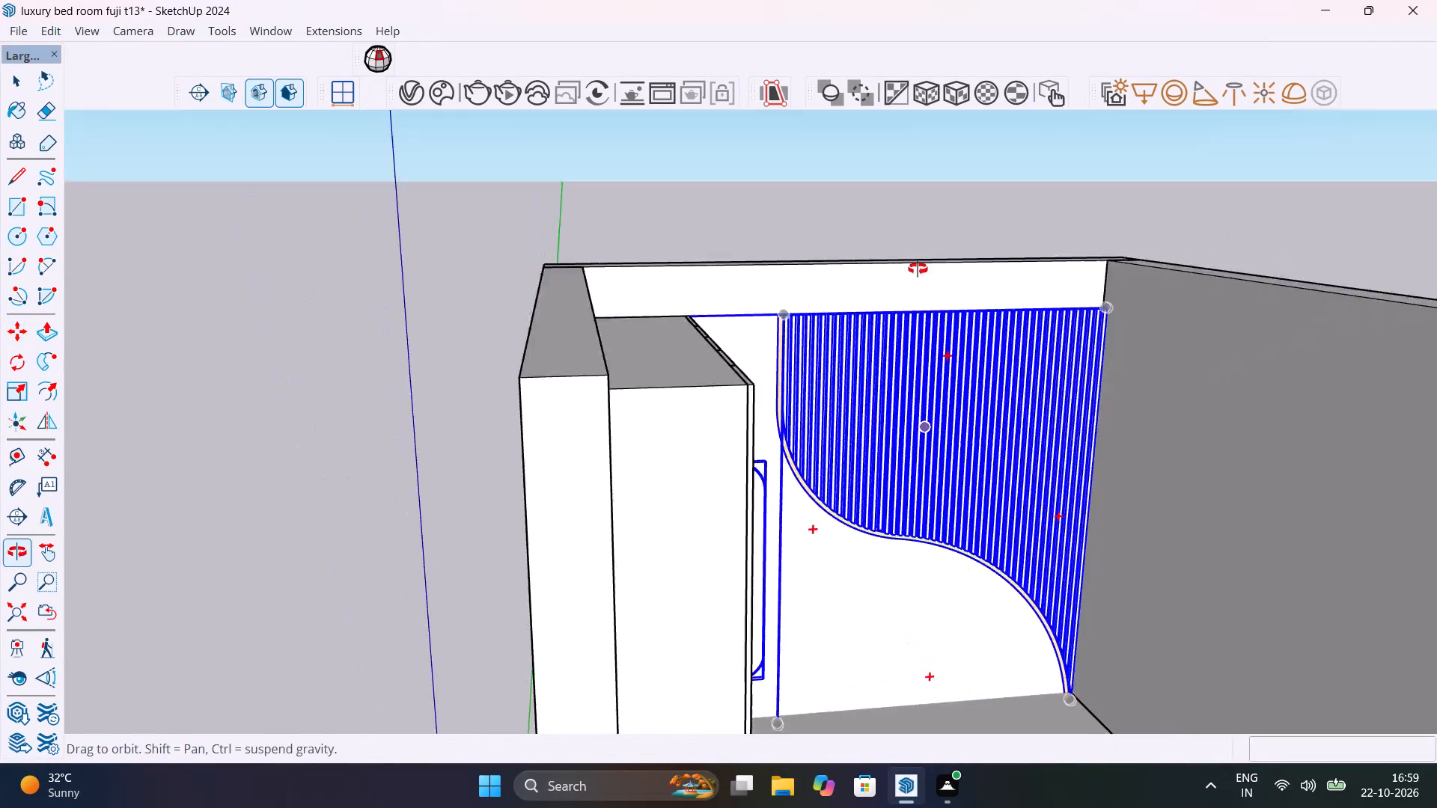
middle_click_drag(918, 269, 912, 211)
scroll(912, 212, "up", 1)
scroll(920, 323, "down", 18)
middle_click_drag(934, 430, 886, 245)
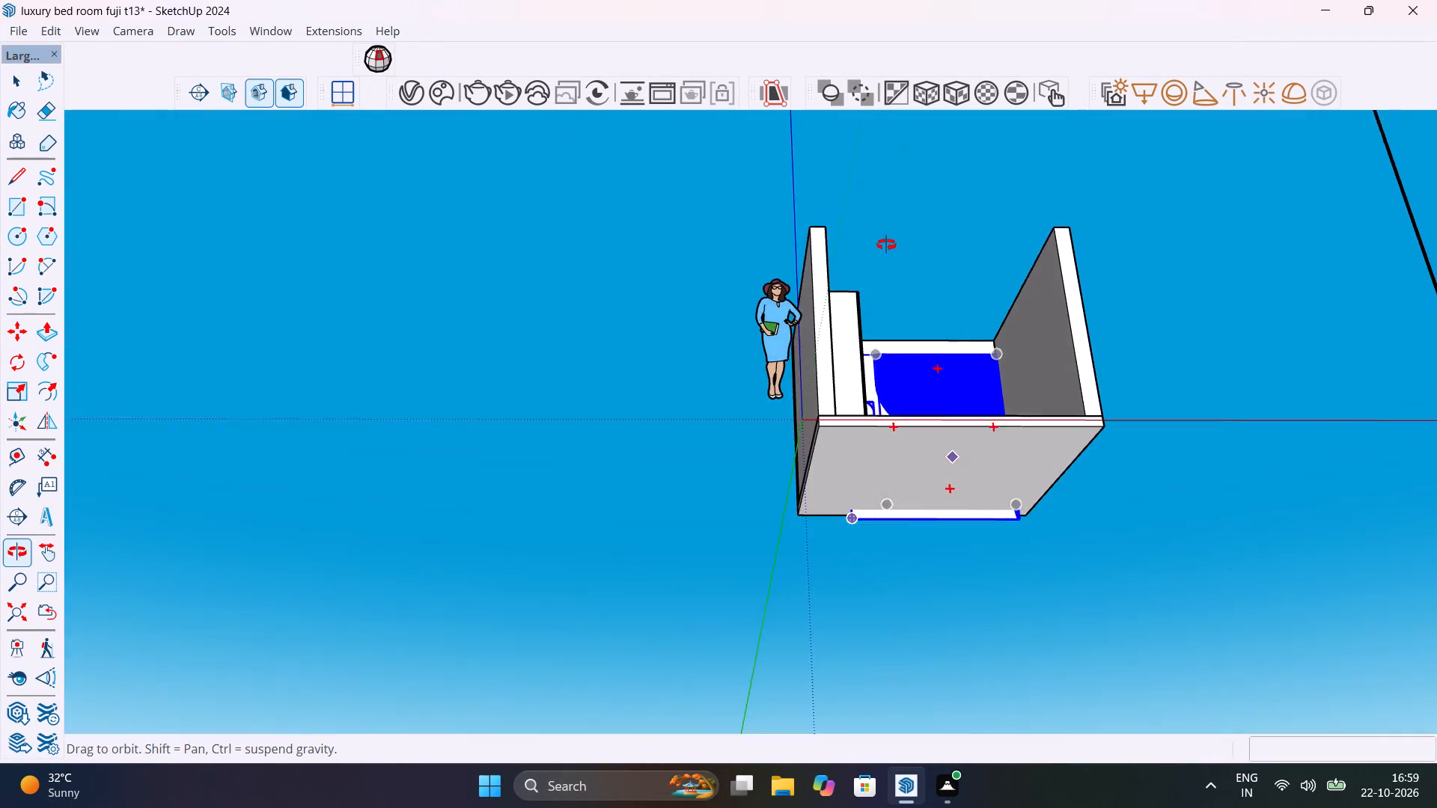
middle_click_drag(886, 245, 886, 233)
scroll(962, 516, "up", 4)
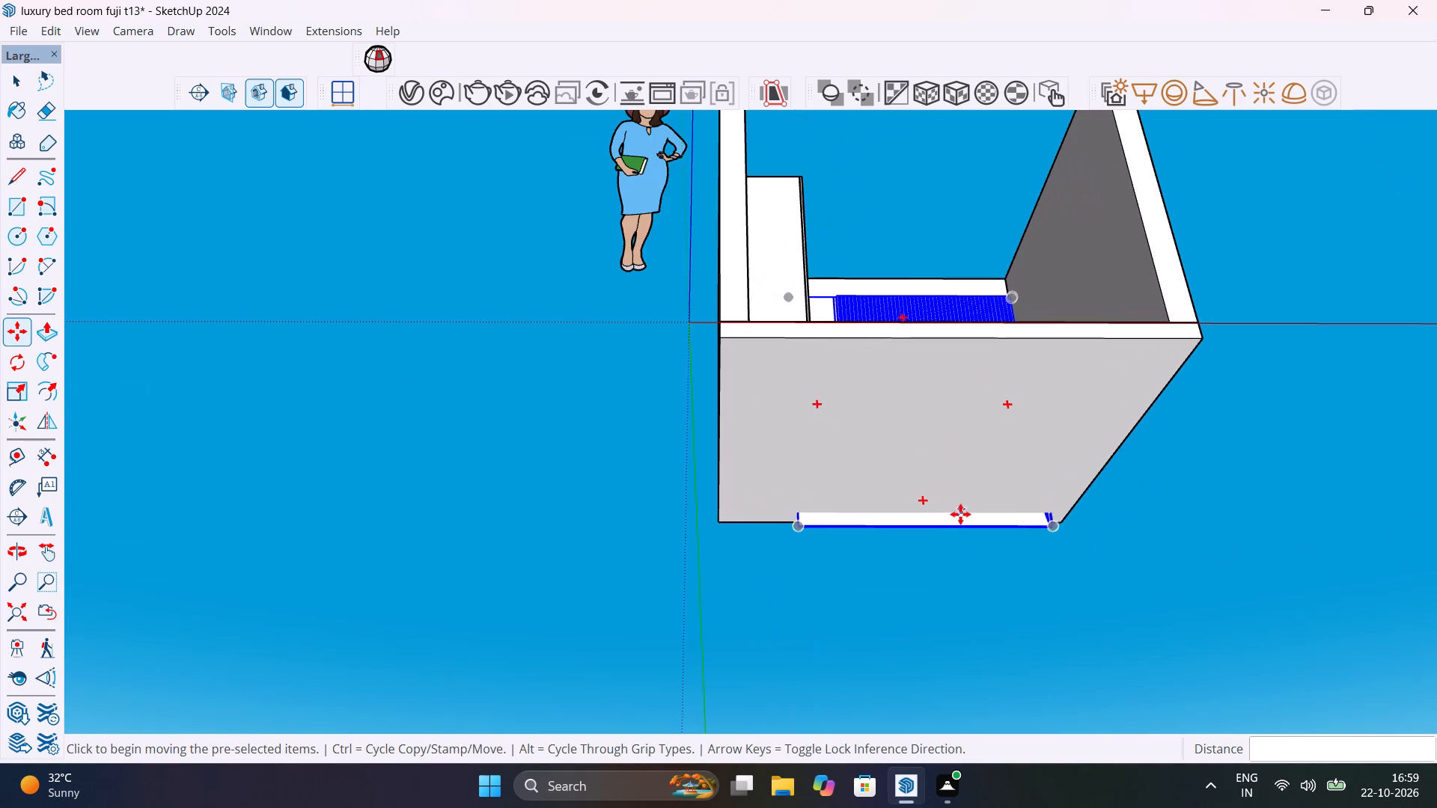
key("space")
key("s")
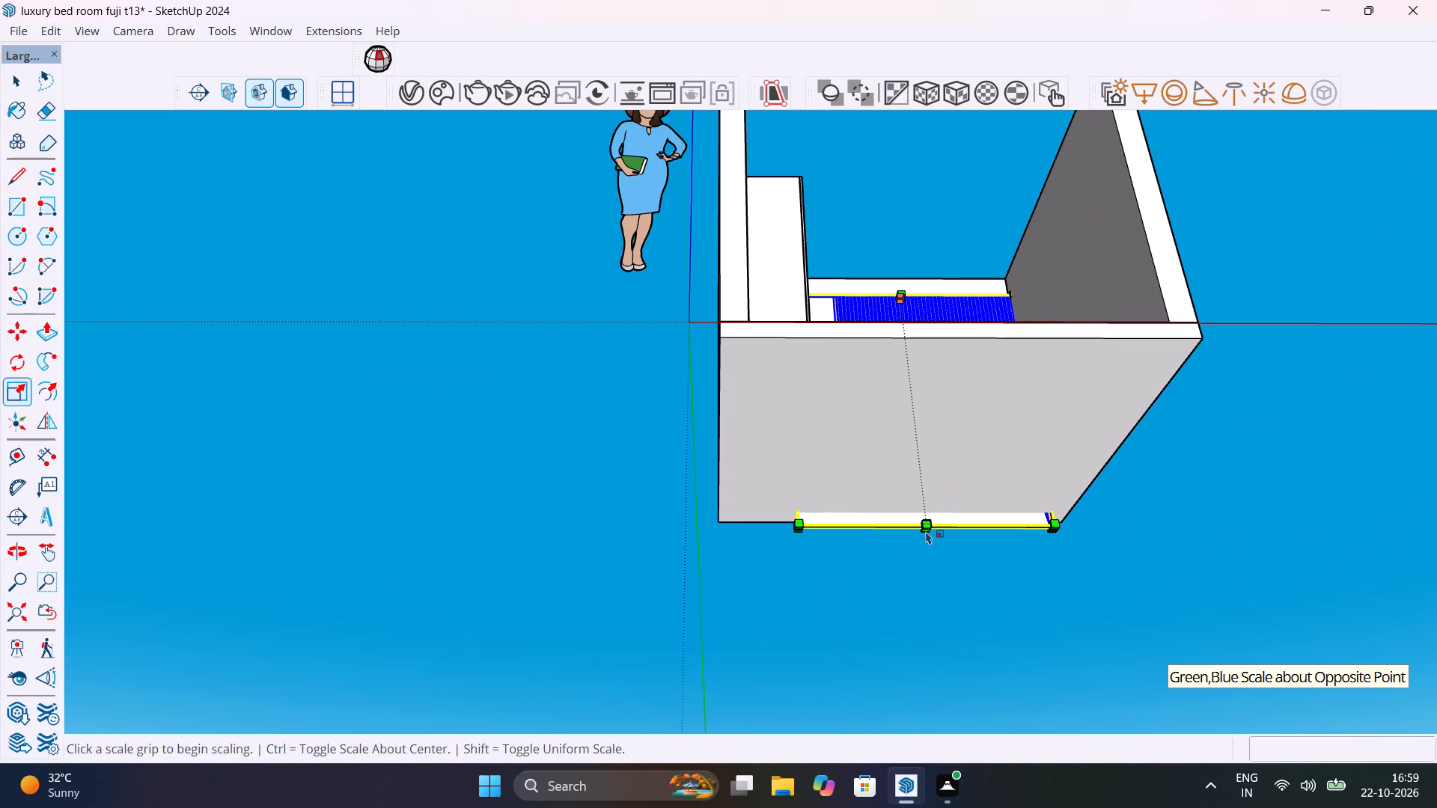
scroll(926, 531, "up", 11)
left_click(918, 522)
middle_click_drag(905, 454, 900, 561)
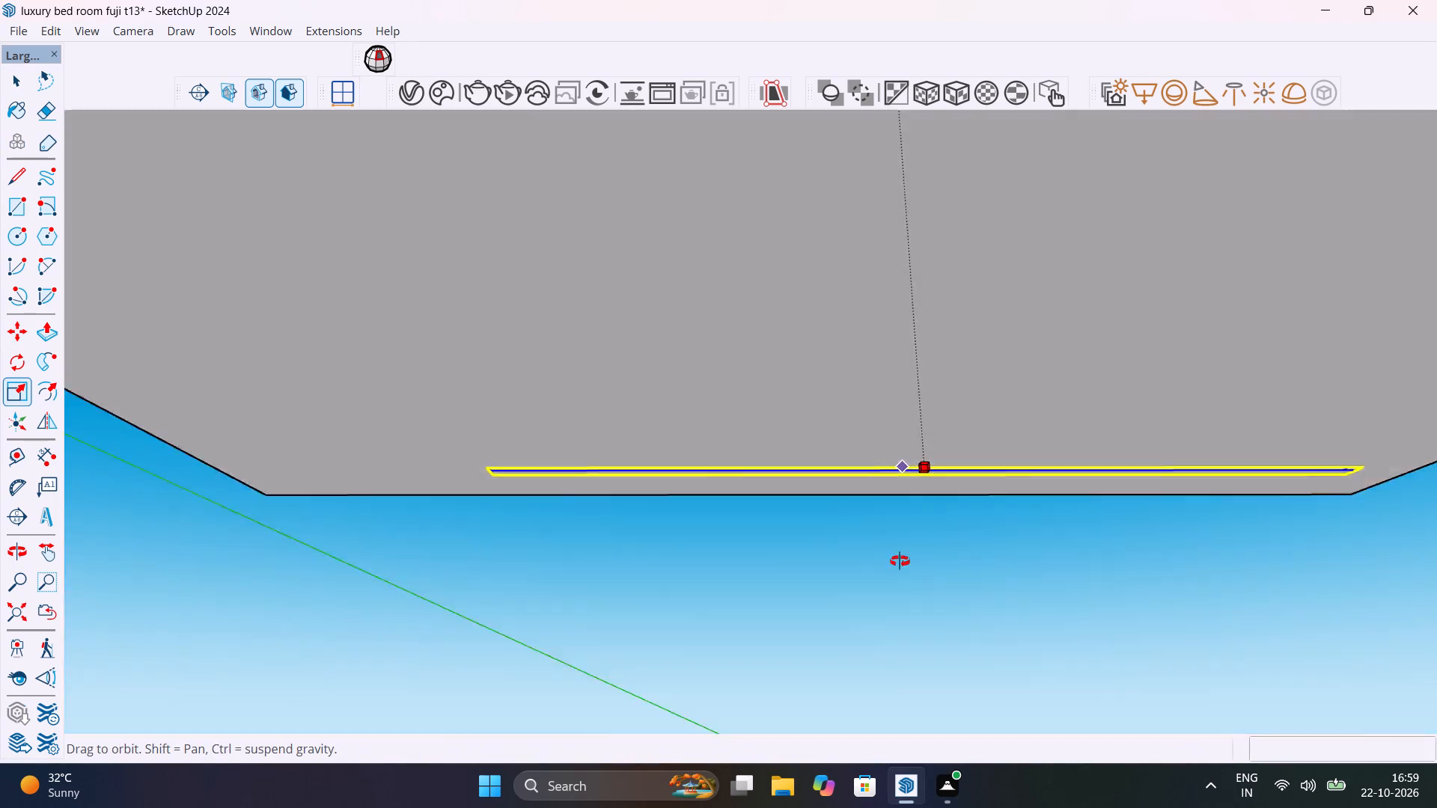
middle_click_drag(900, 561, 878, 769)
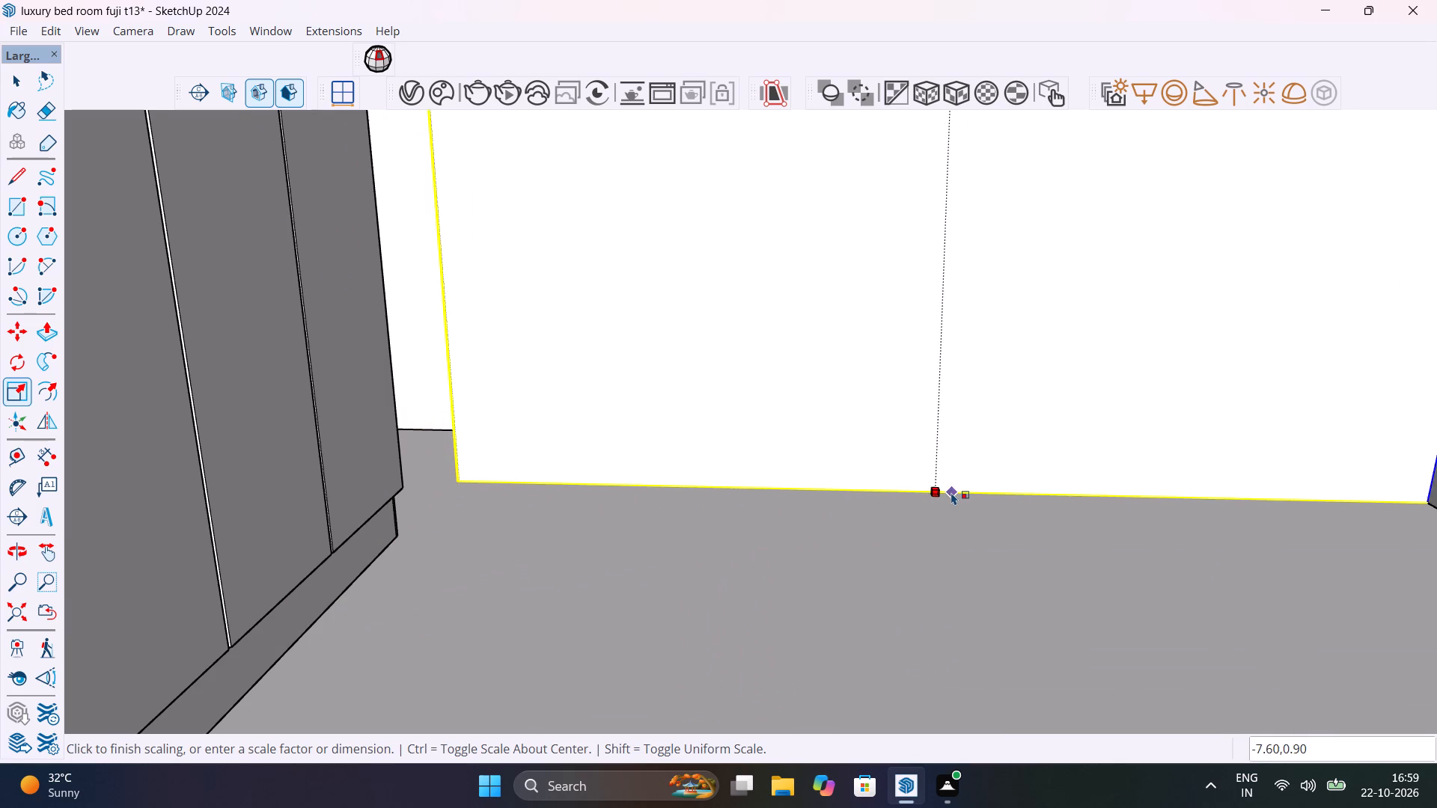
scroll(951, 492, "up", 1)
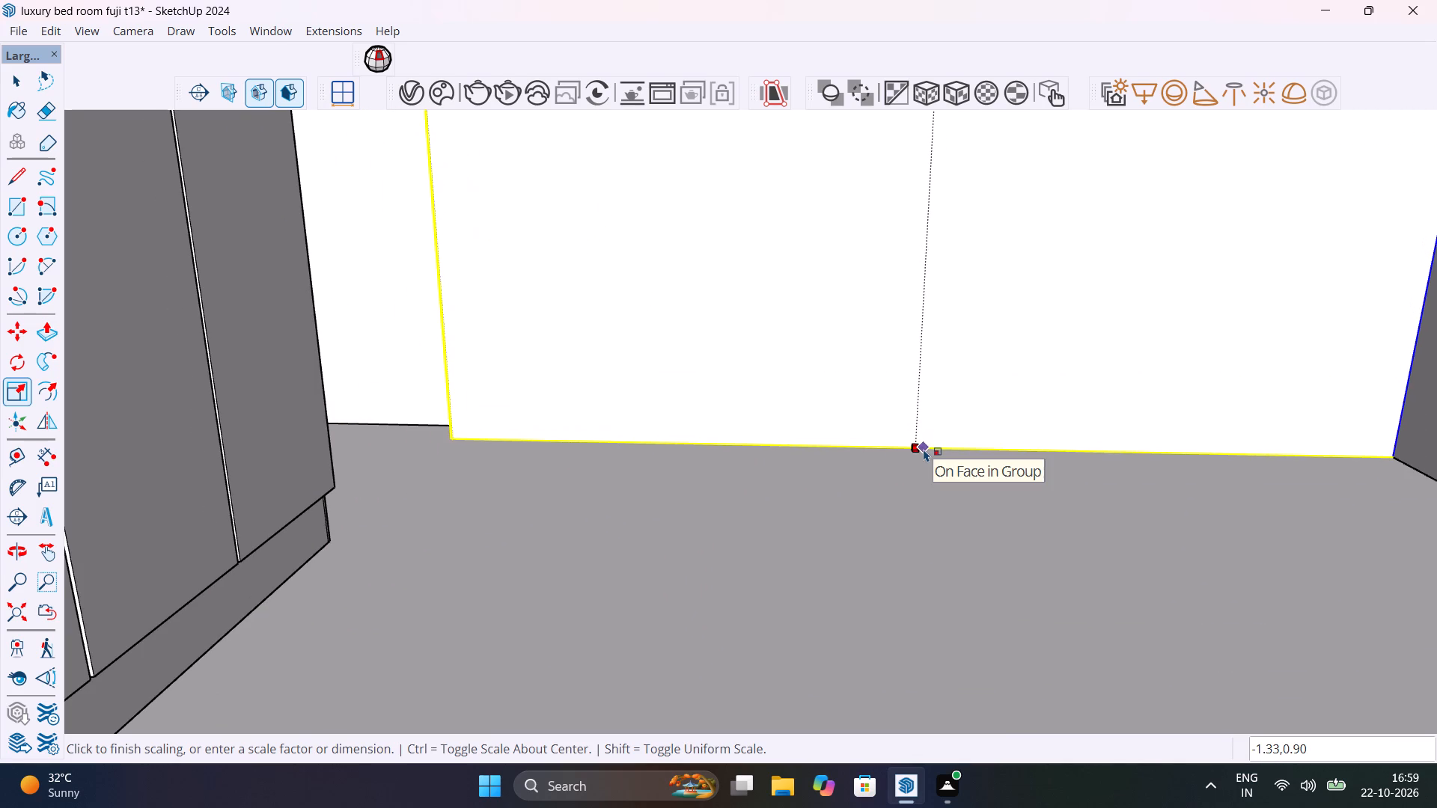
scroll(924, 470, "down", 18)
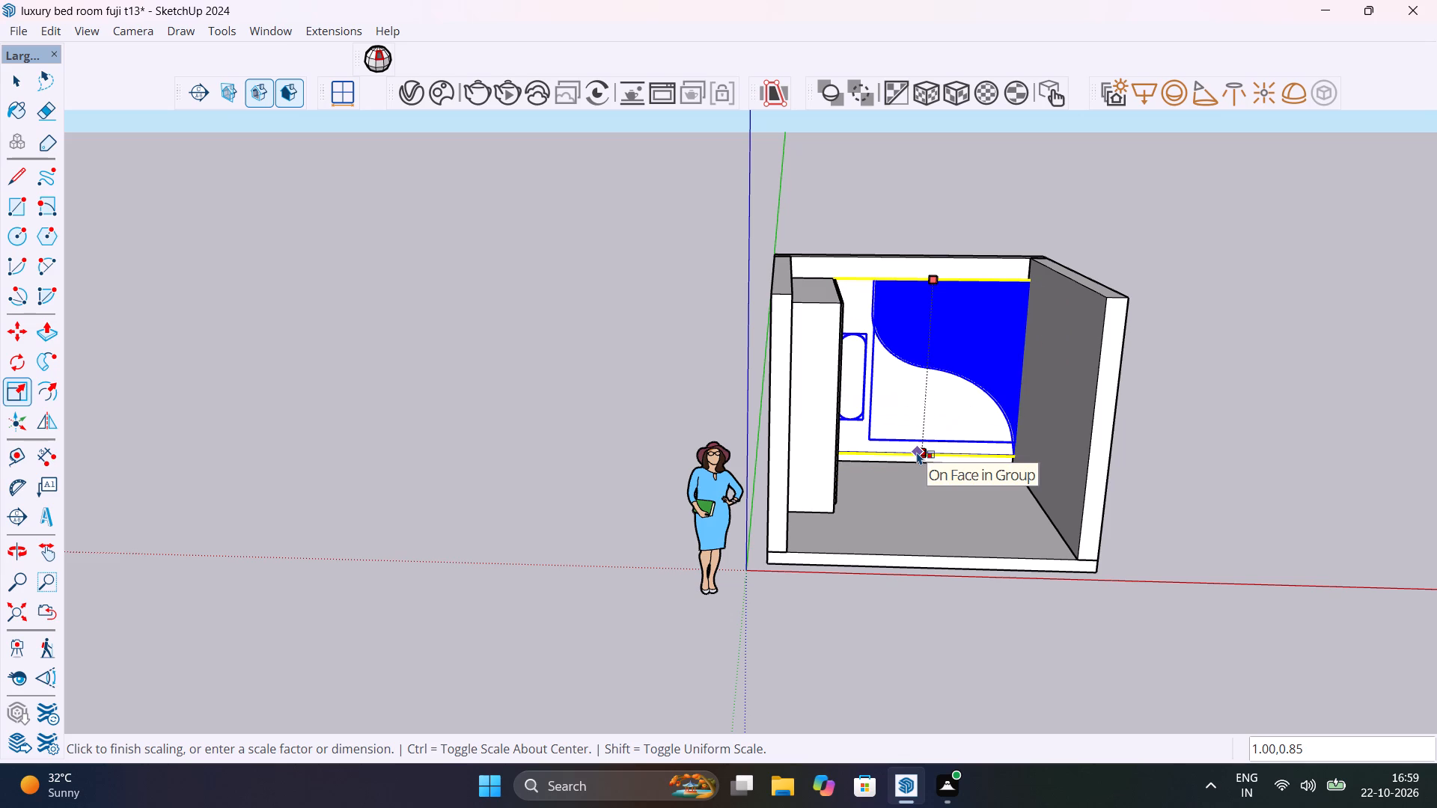
scroll(917, 452, "up", 7)
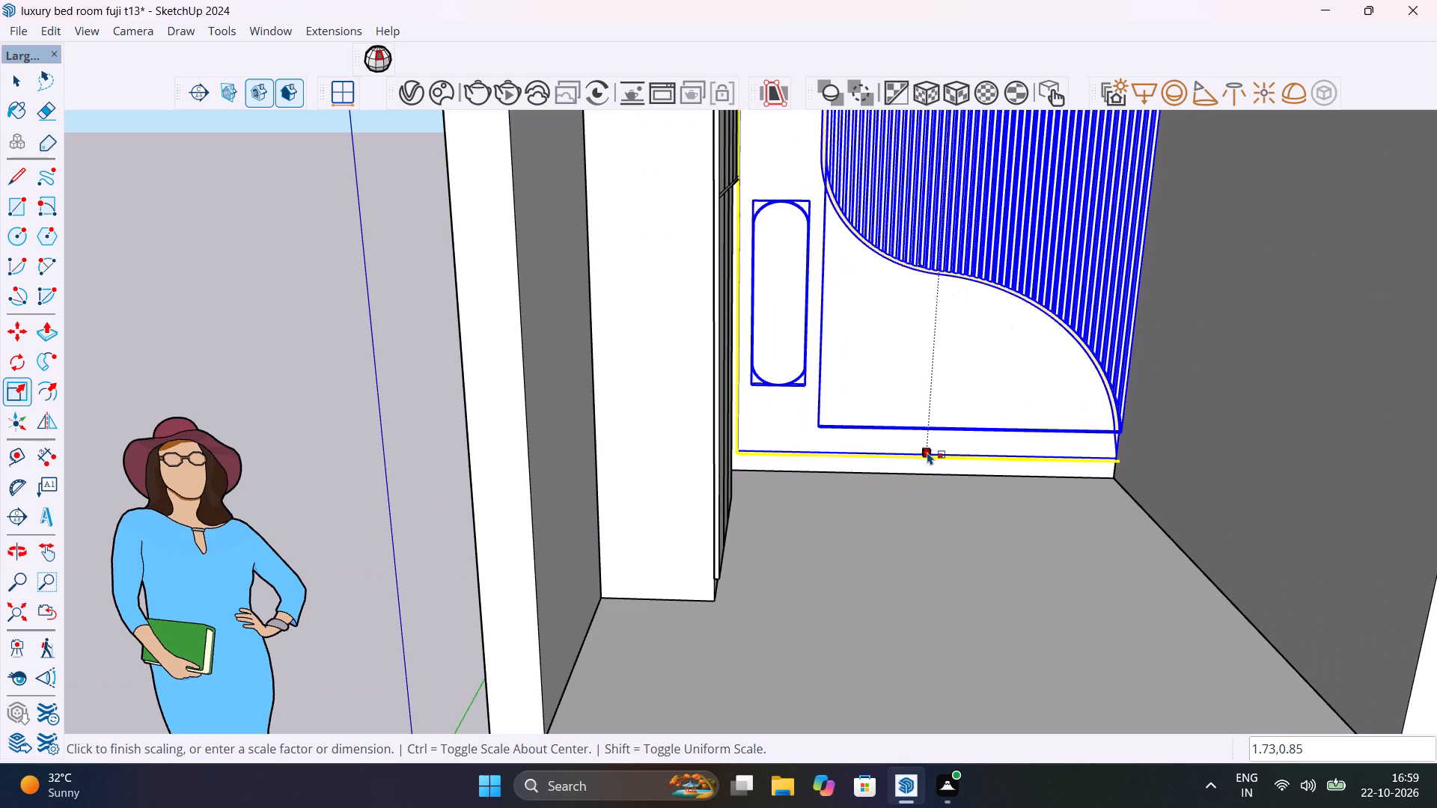
scroll(927, 452, "up", 9)
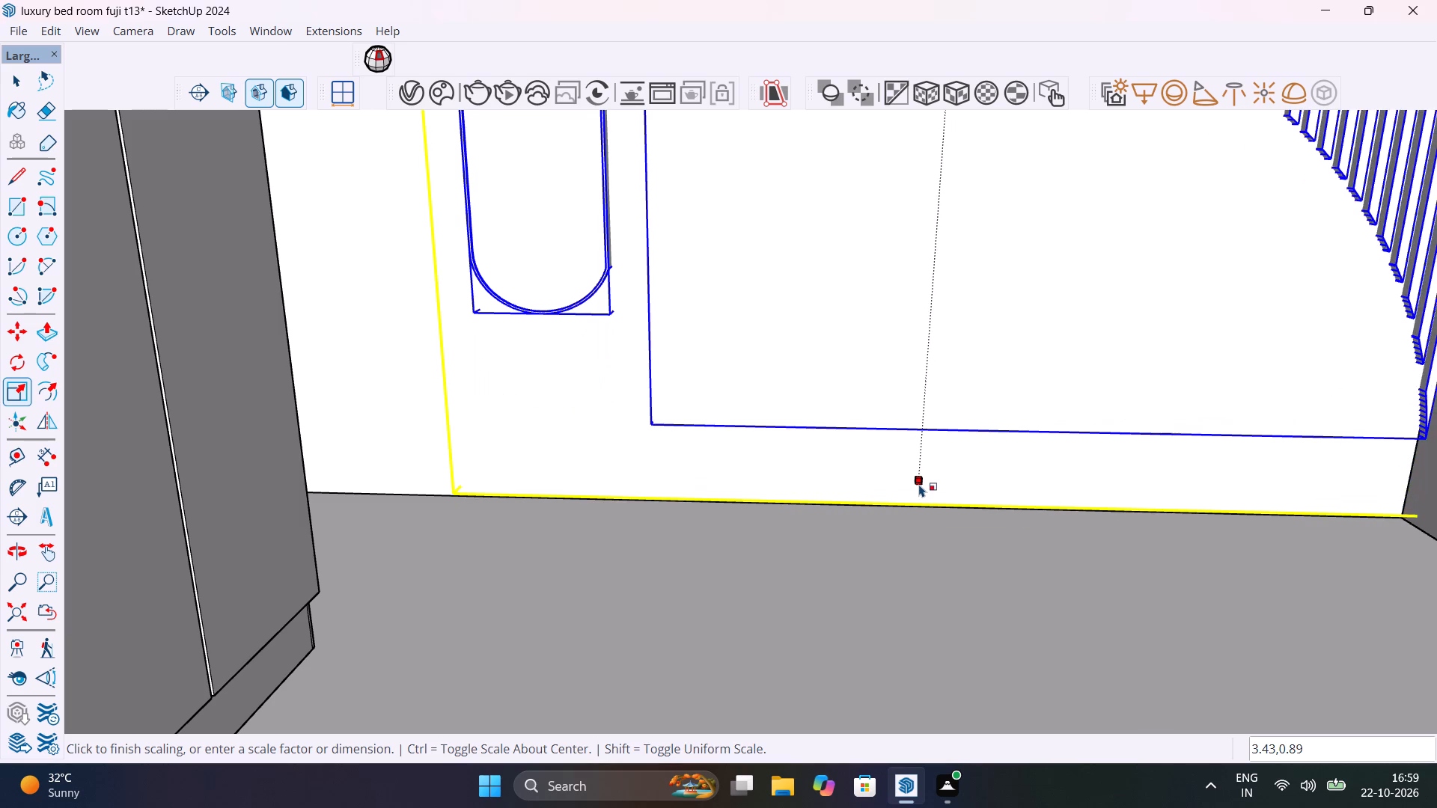
left_click(919, 484)
scroll(924, 484, "down", 13)
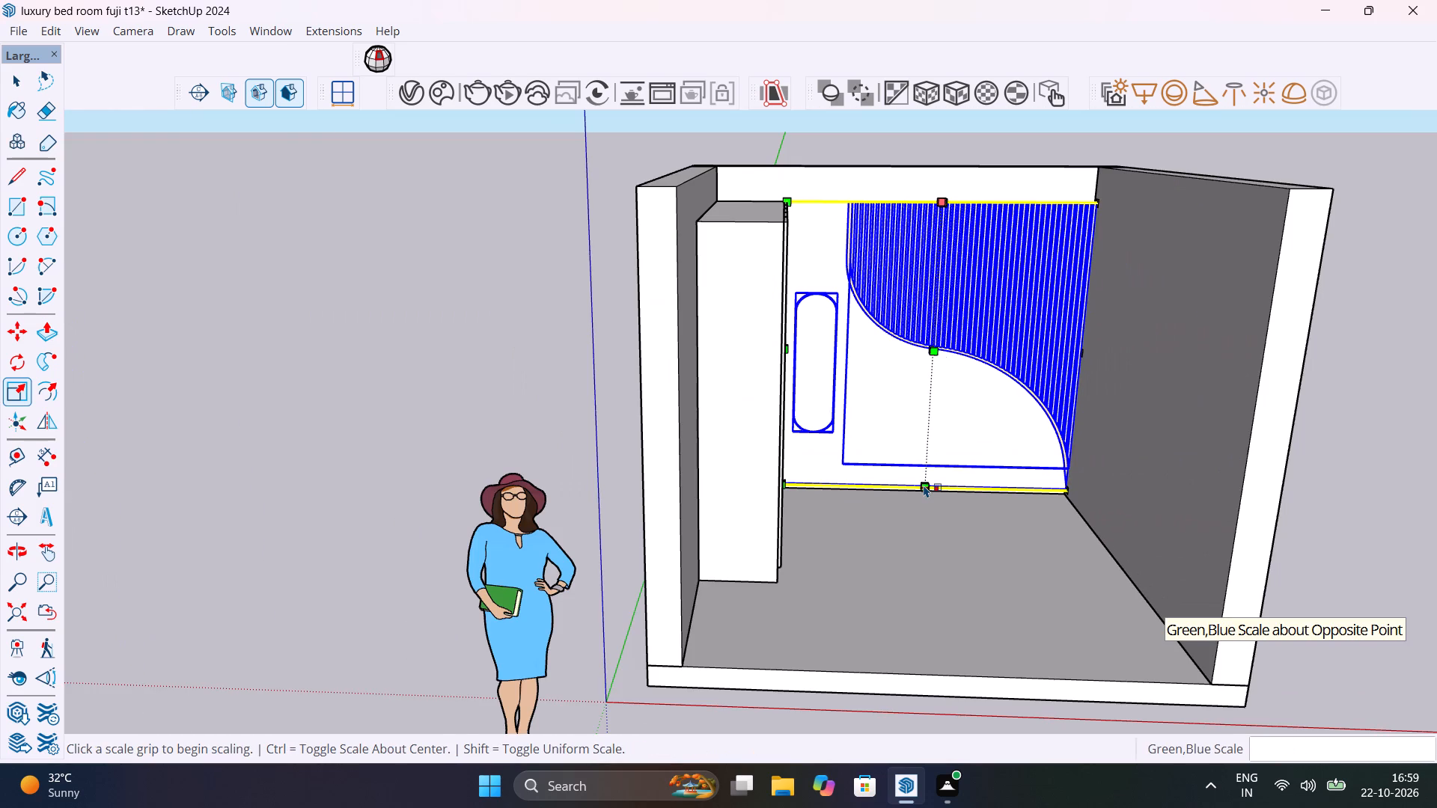
key("space")
left_click(1359, 229)
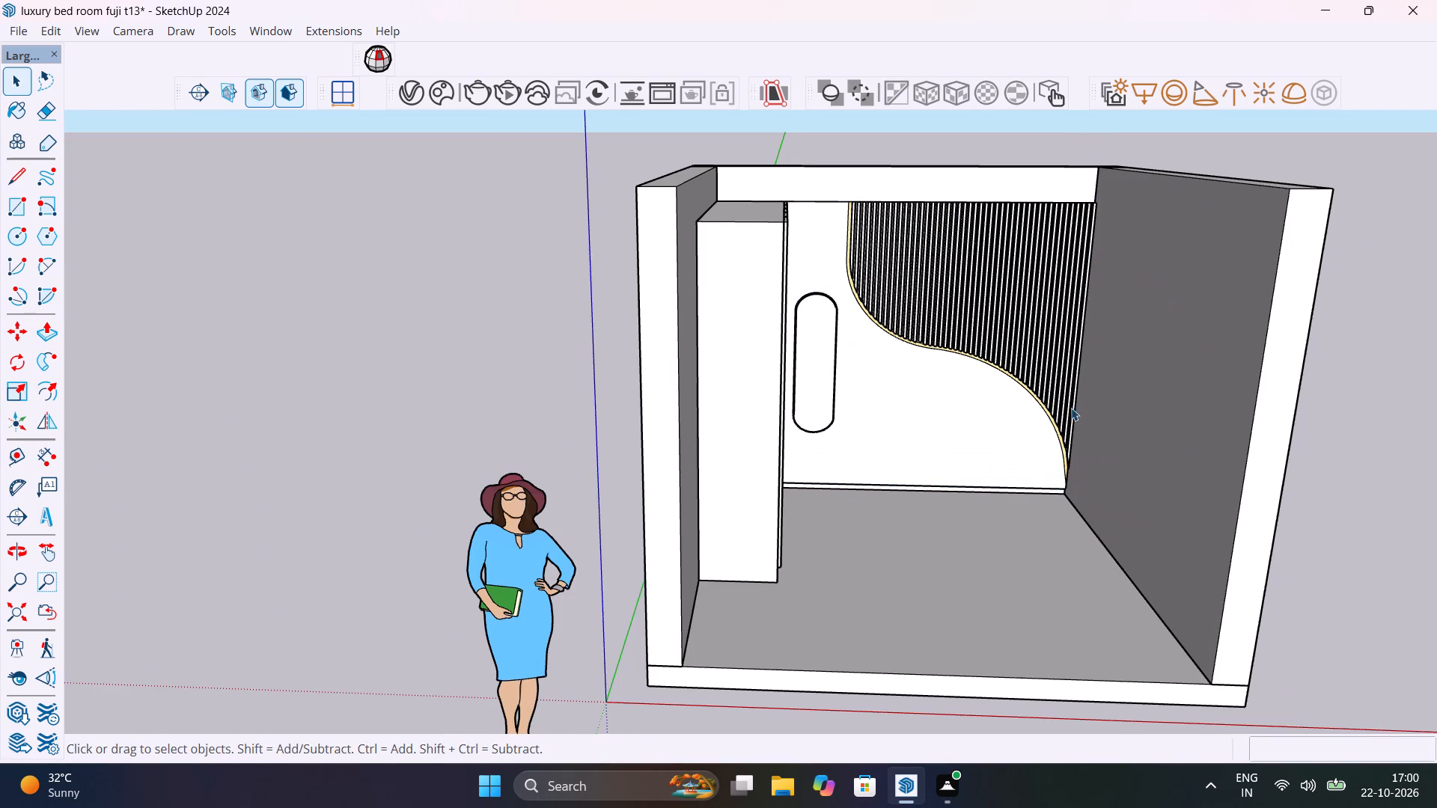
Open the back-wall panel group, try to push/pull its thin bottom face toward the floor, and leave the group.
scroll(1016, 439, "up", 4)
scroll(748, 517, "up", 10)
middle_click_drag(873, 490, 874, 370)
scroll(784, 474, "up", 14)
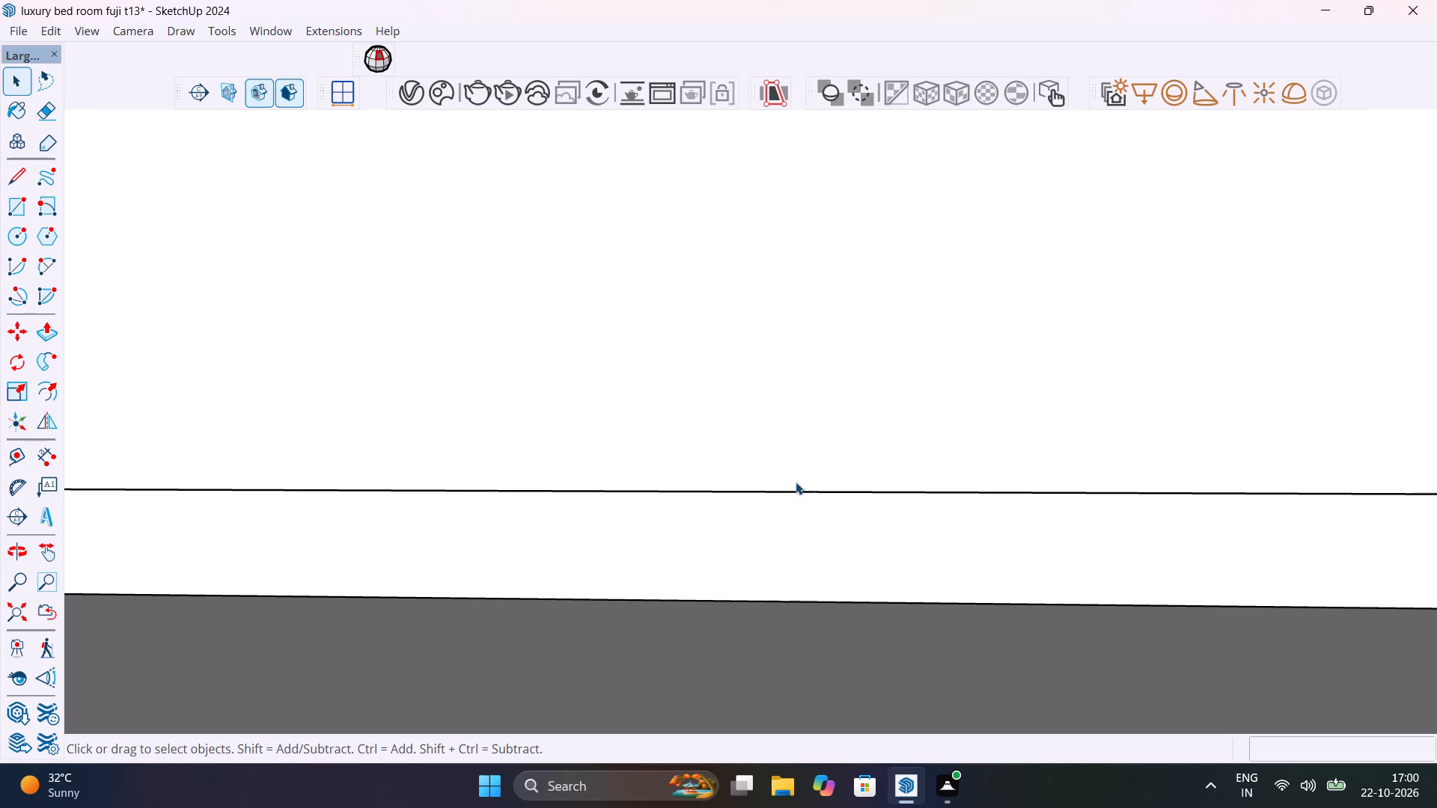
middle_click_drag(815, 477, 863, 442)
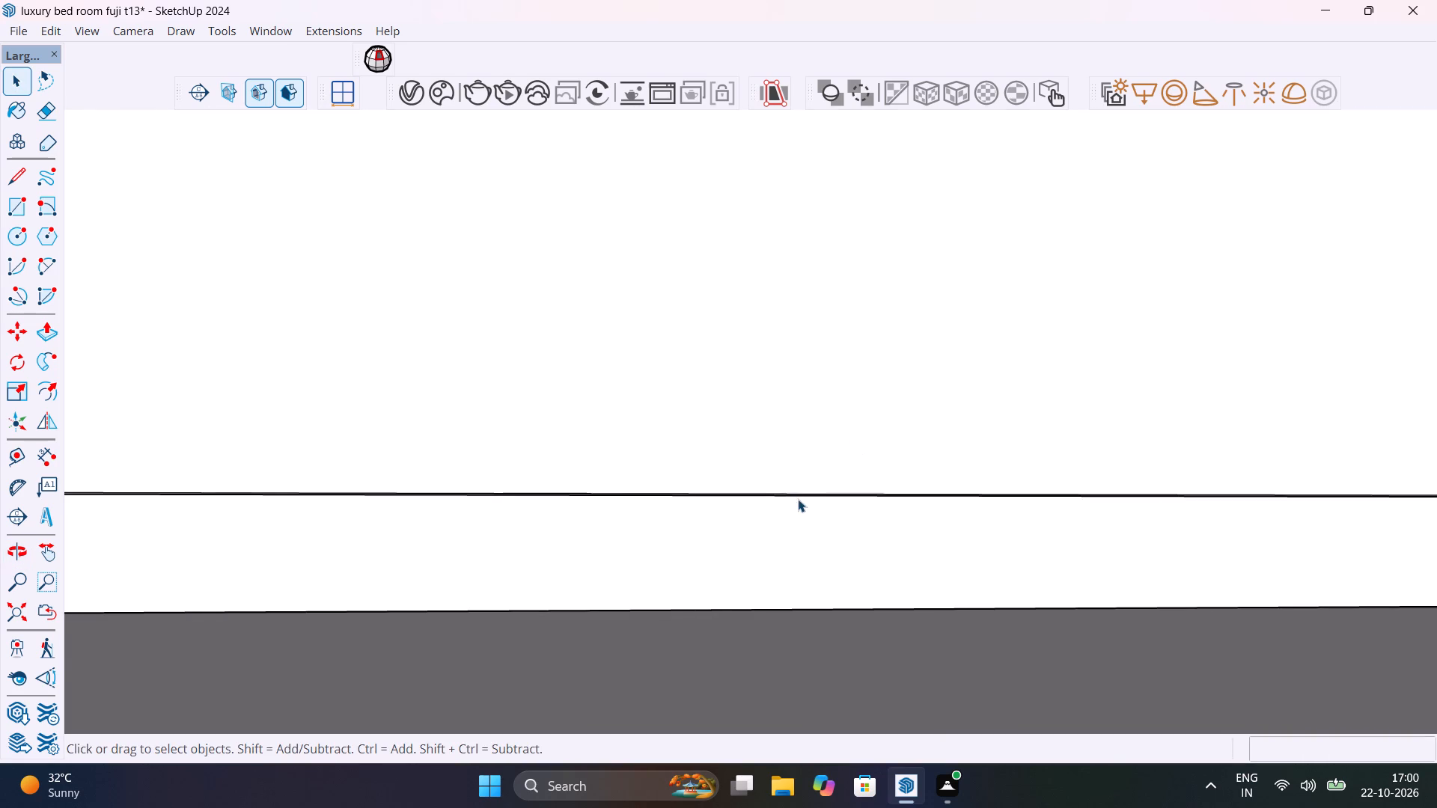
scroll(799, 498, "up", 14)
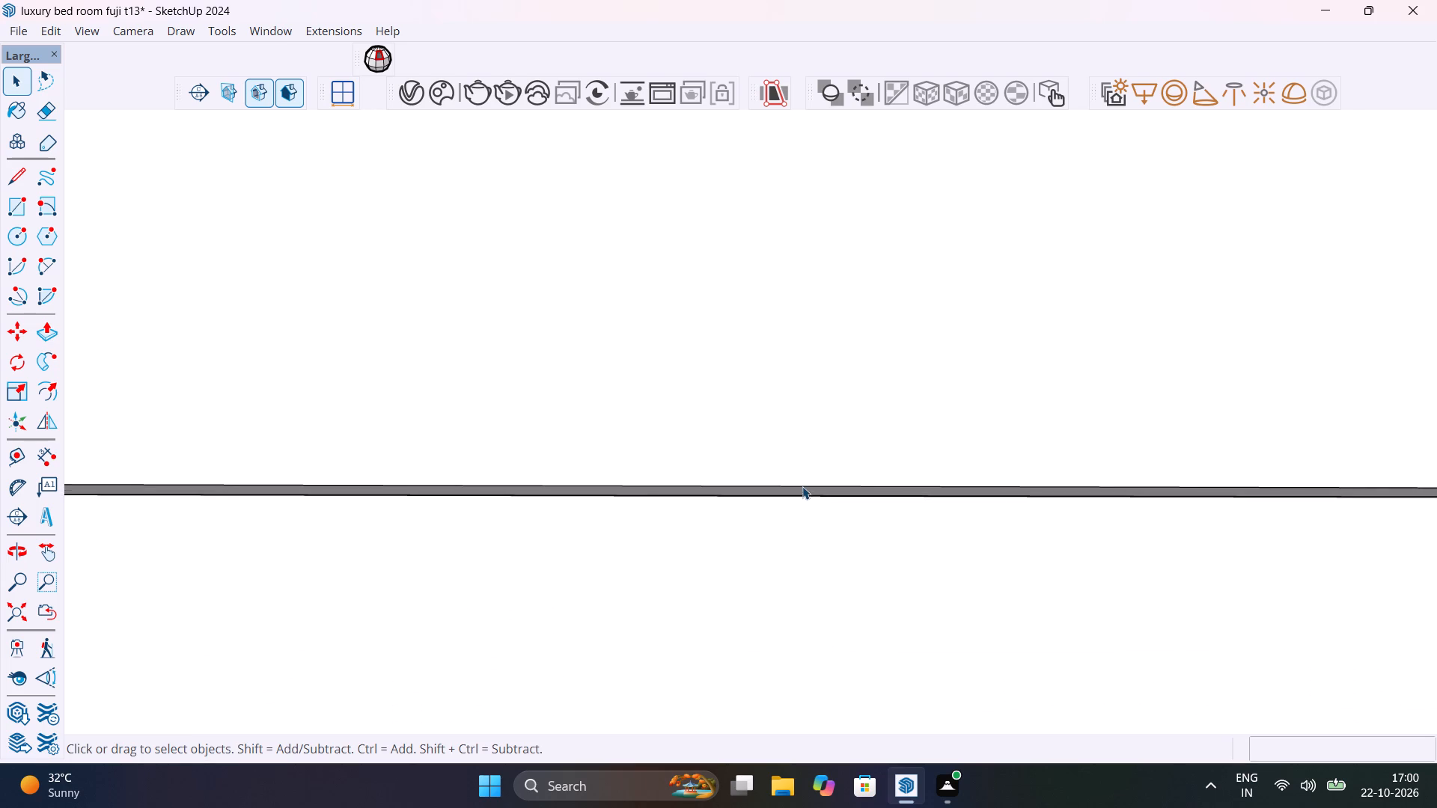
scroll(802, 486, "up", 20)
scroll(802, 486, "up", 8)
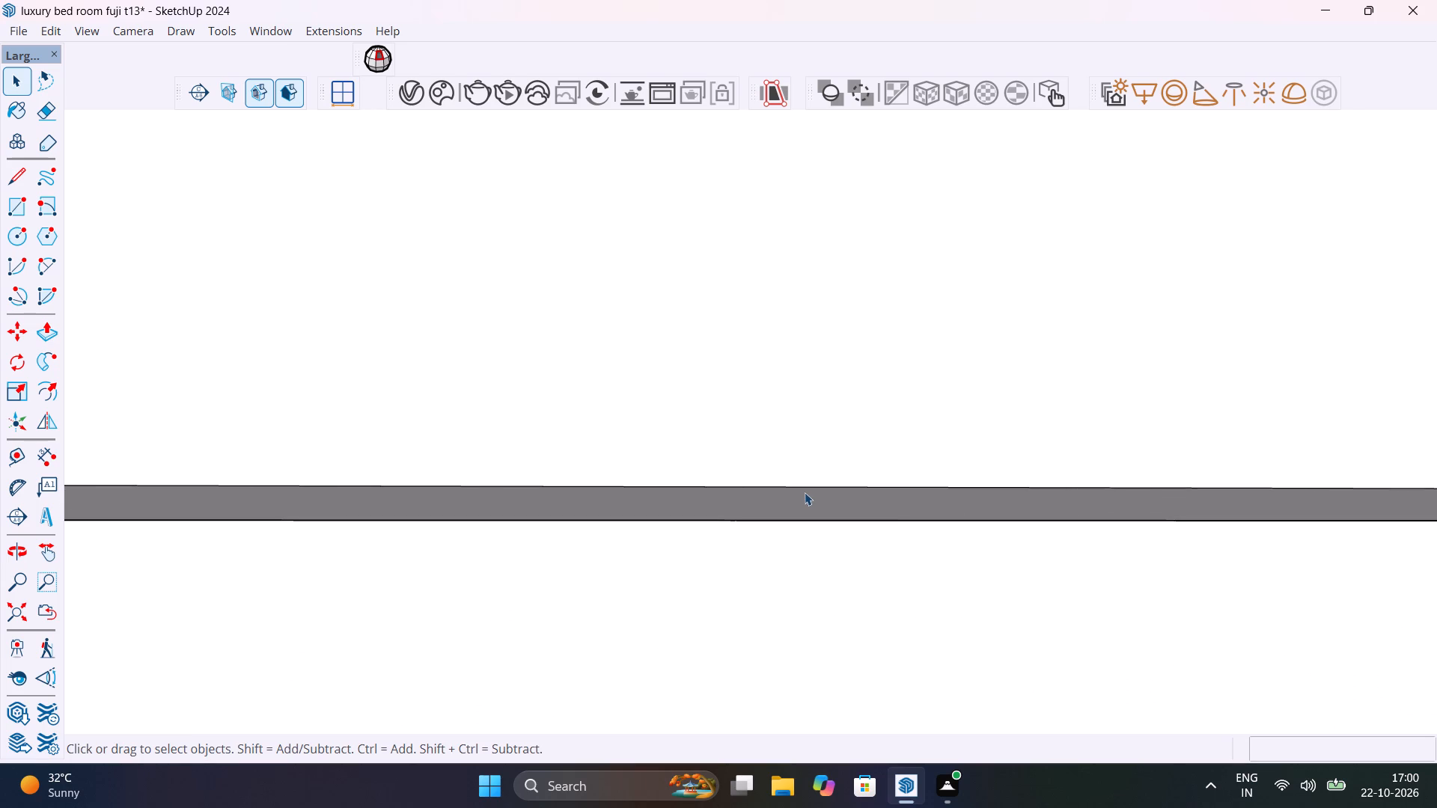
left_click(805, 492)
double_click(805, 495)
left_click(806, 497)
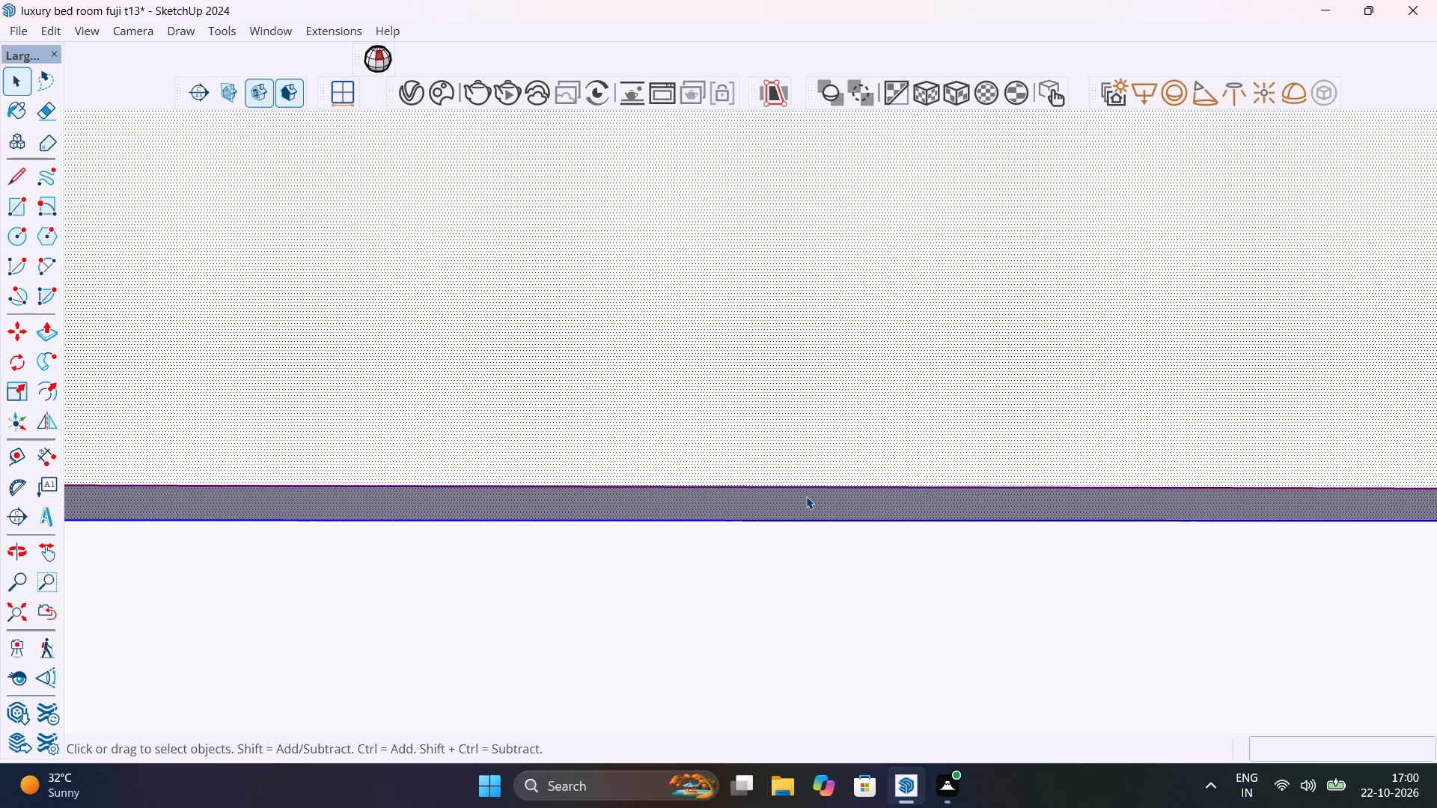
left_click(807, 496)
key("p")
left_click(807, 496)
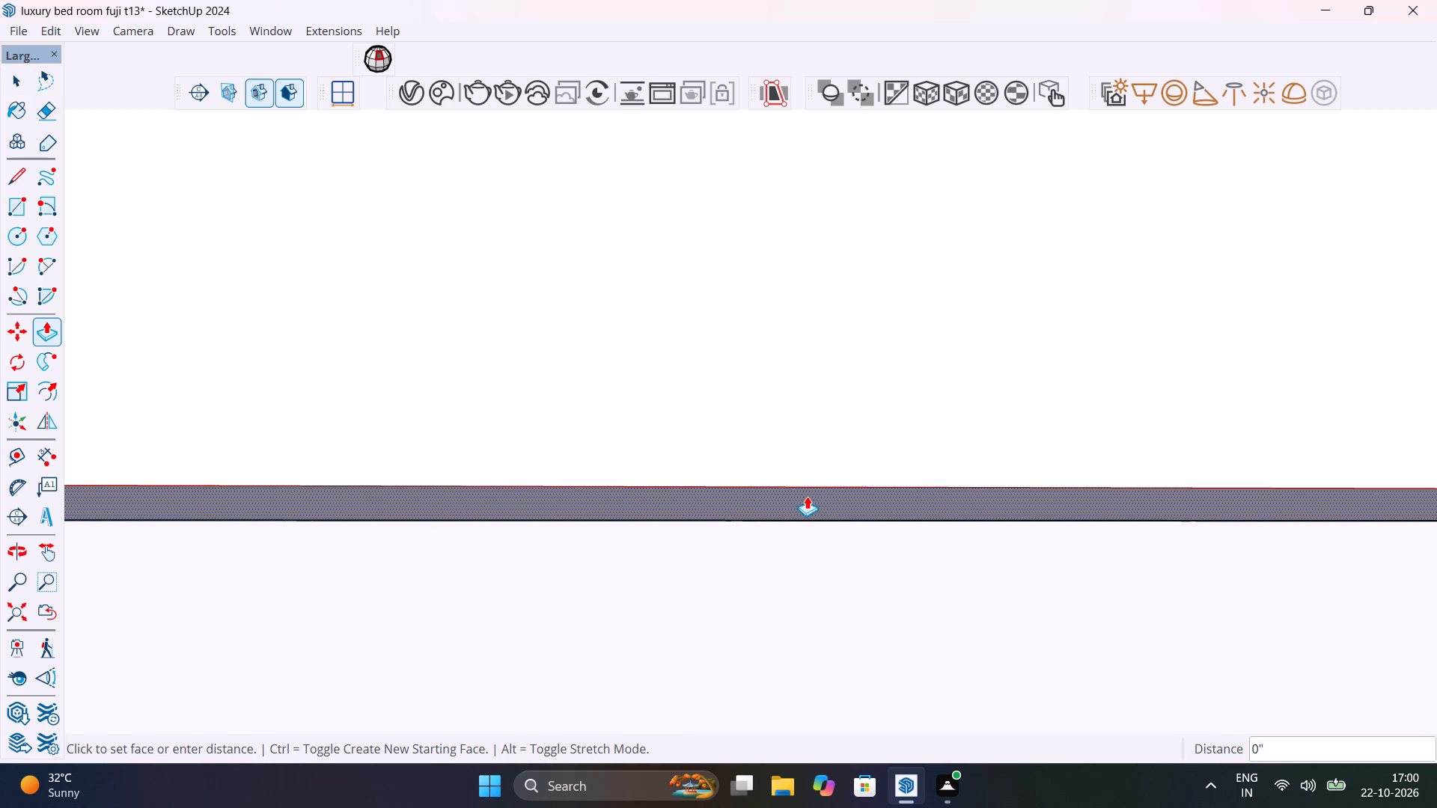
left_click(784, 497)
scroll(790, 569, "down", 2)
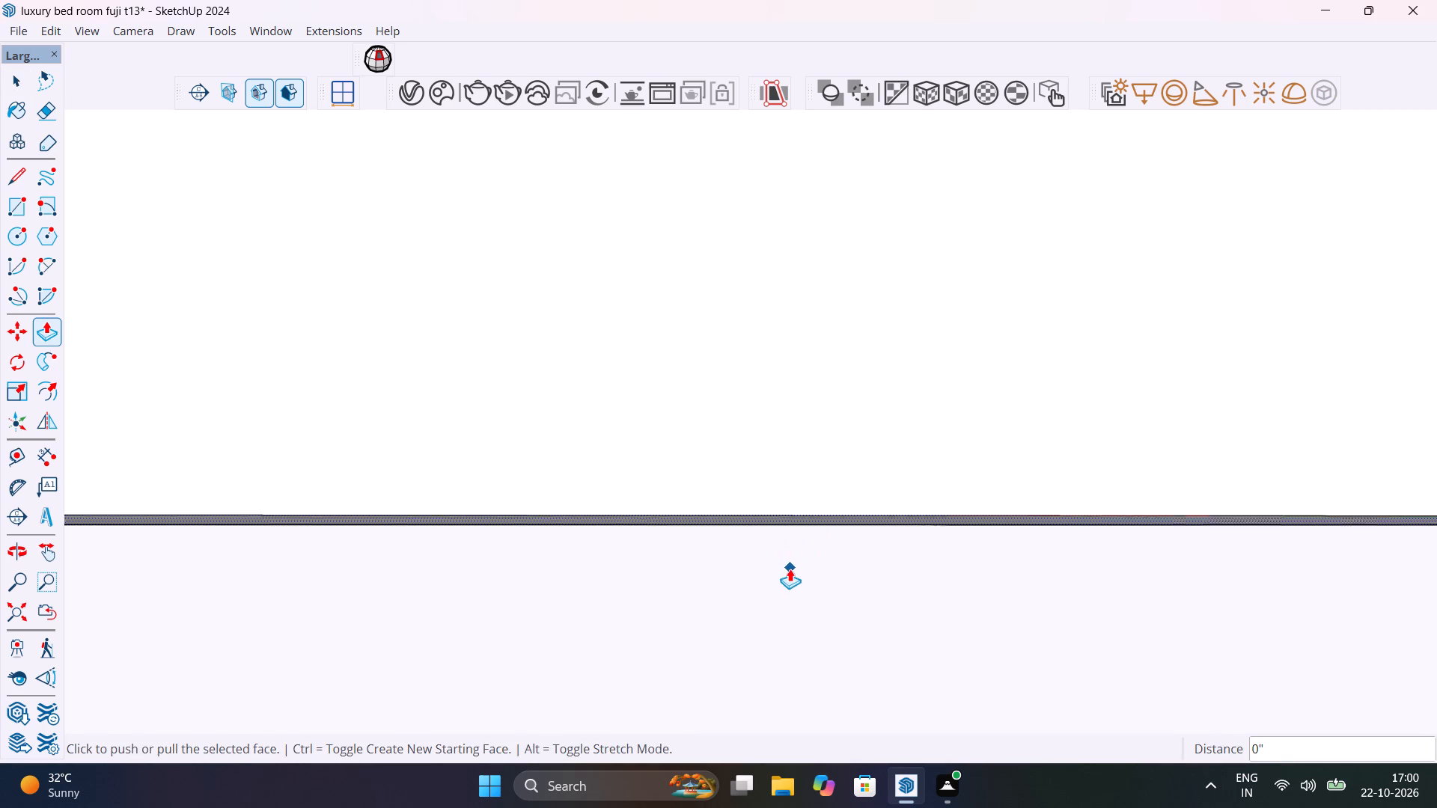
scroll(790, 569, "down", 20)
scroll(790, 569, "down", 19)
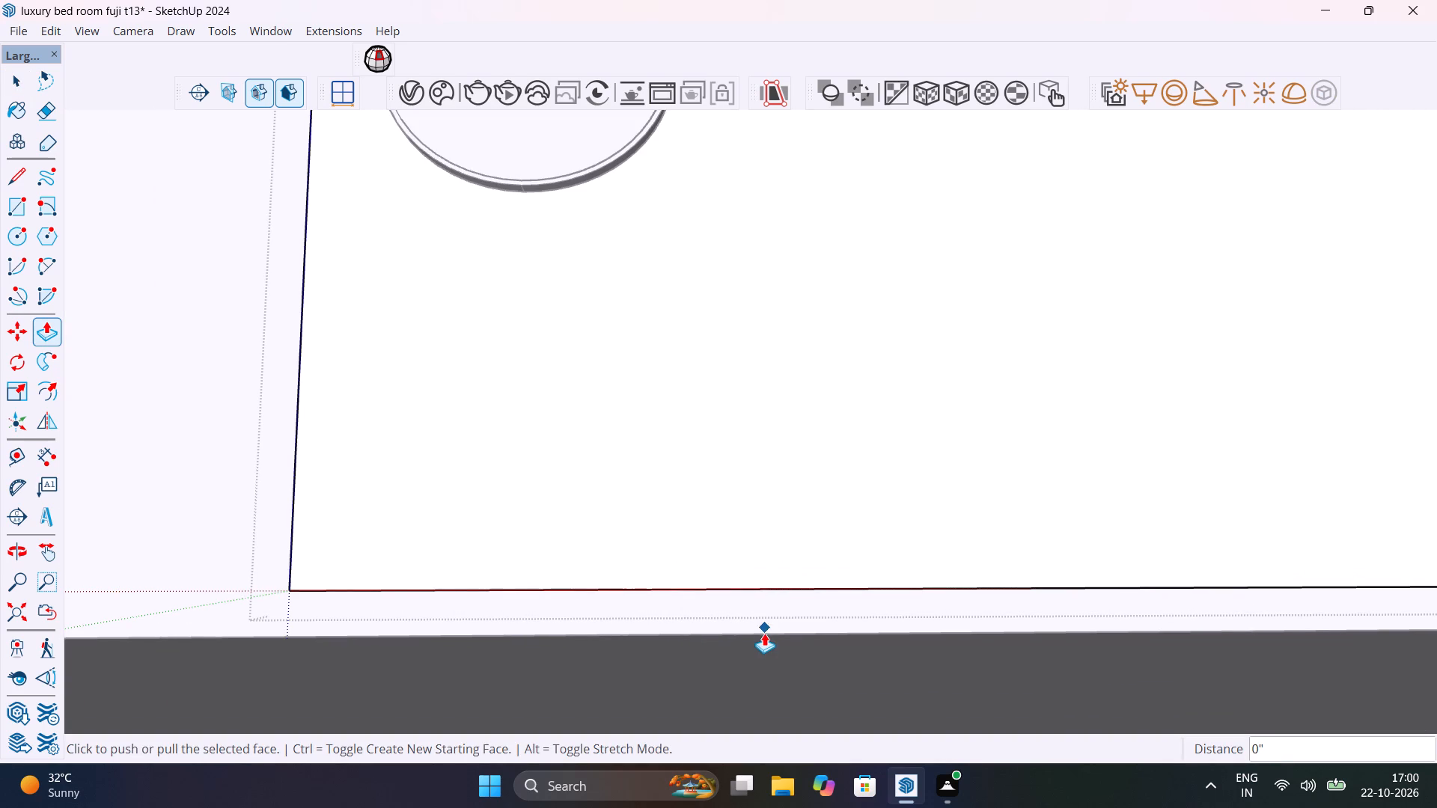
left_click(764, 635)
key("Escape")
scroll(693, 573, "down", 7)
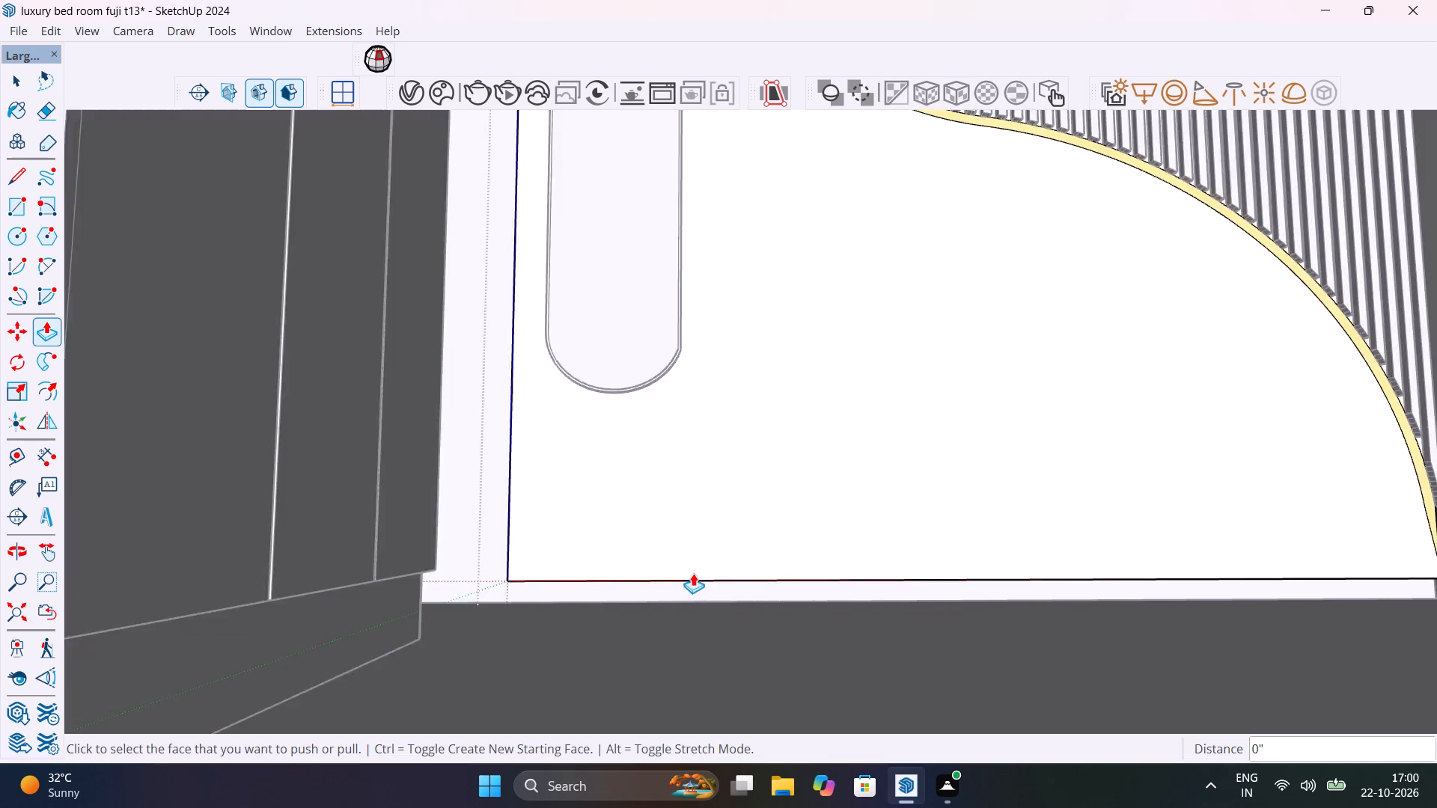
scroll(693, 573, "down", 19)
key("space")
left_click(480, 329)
Examine how the rescaled panel, mirror and slats sit against the wardrobe, side walls and floor from several angles.
middle_click_drag(725, 386, 707, 483)
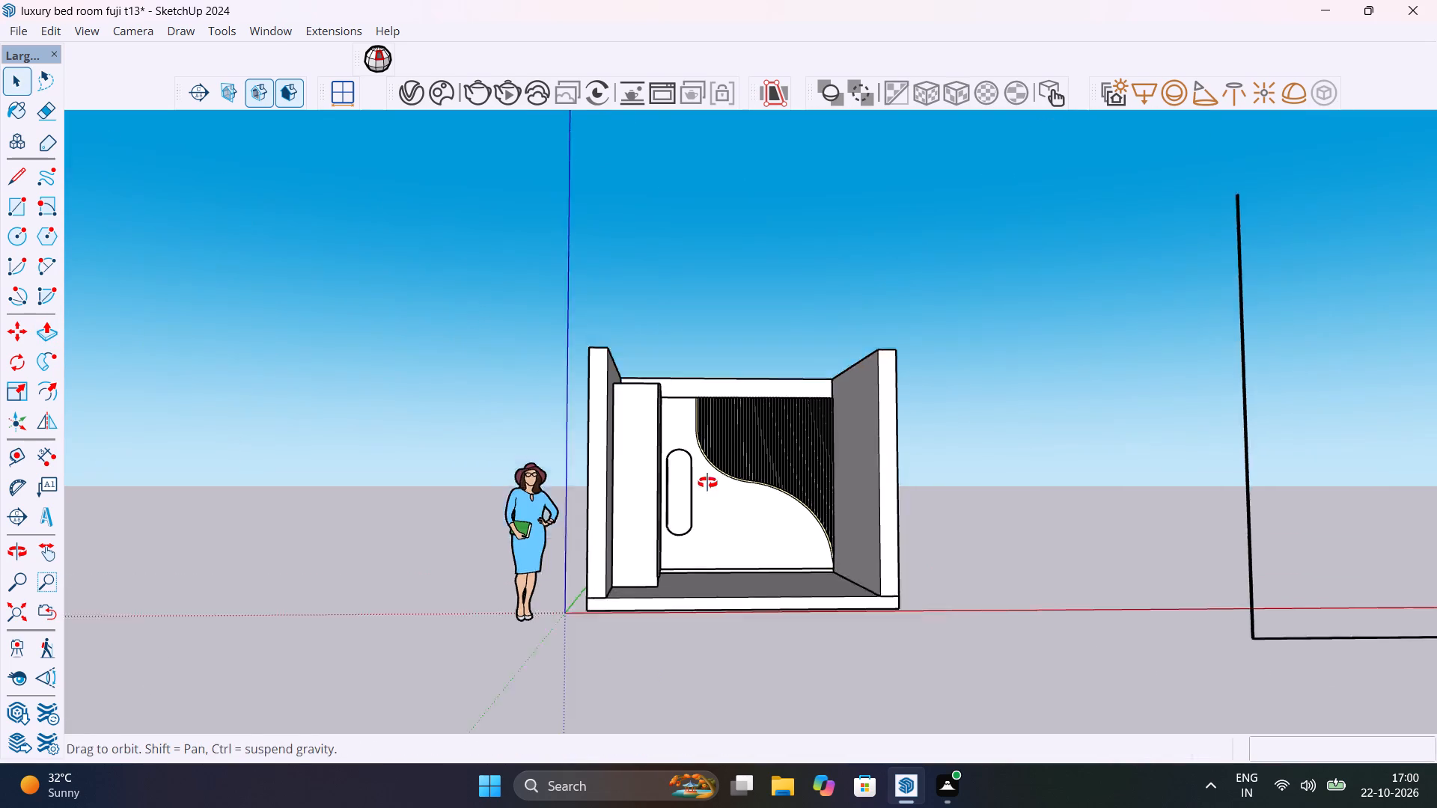
middle_click_drag(707, 483, 707, 500)
scroll(757, 391, "up", 11)
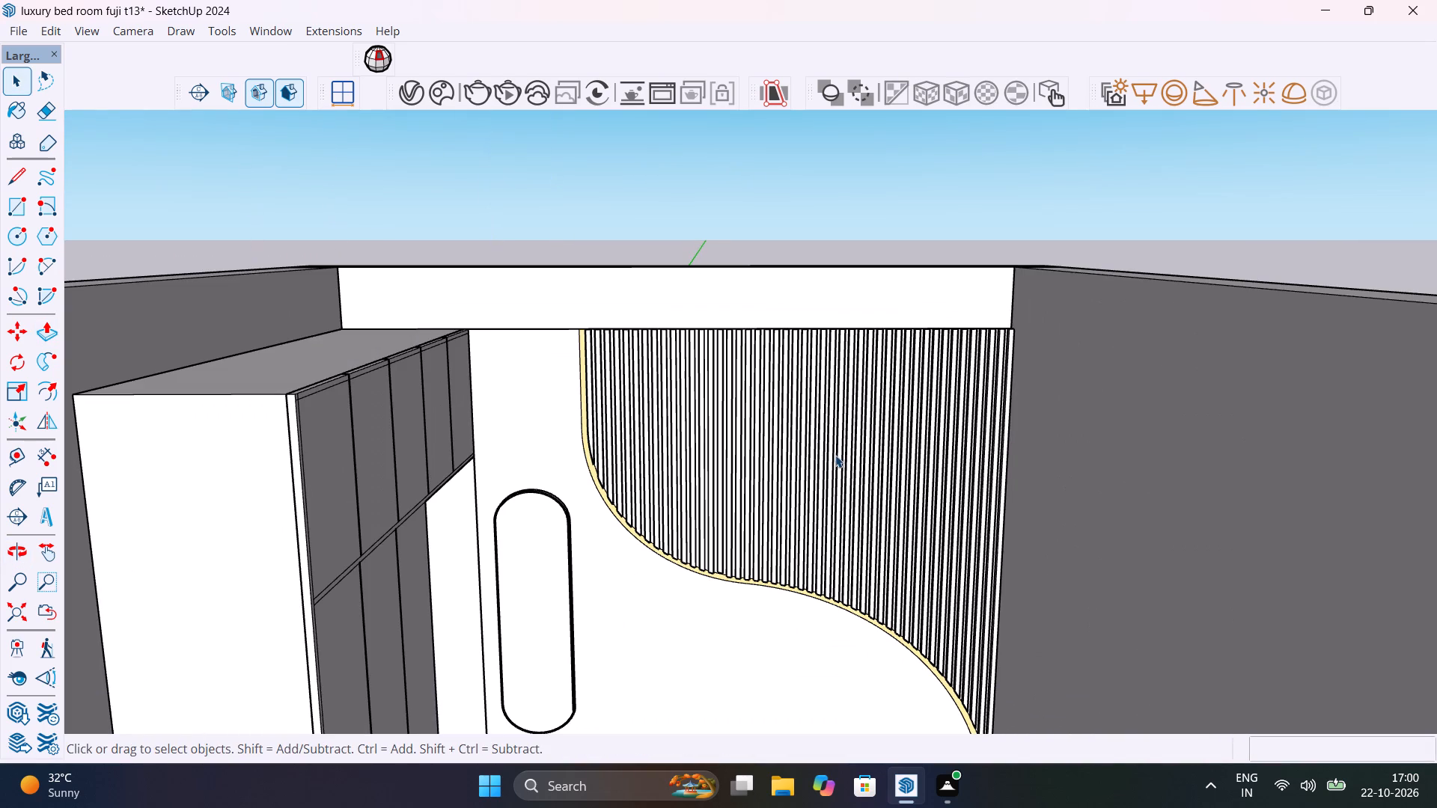
middle_click_drag(835, 455, 604, 354, "shift")
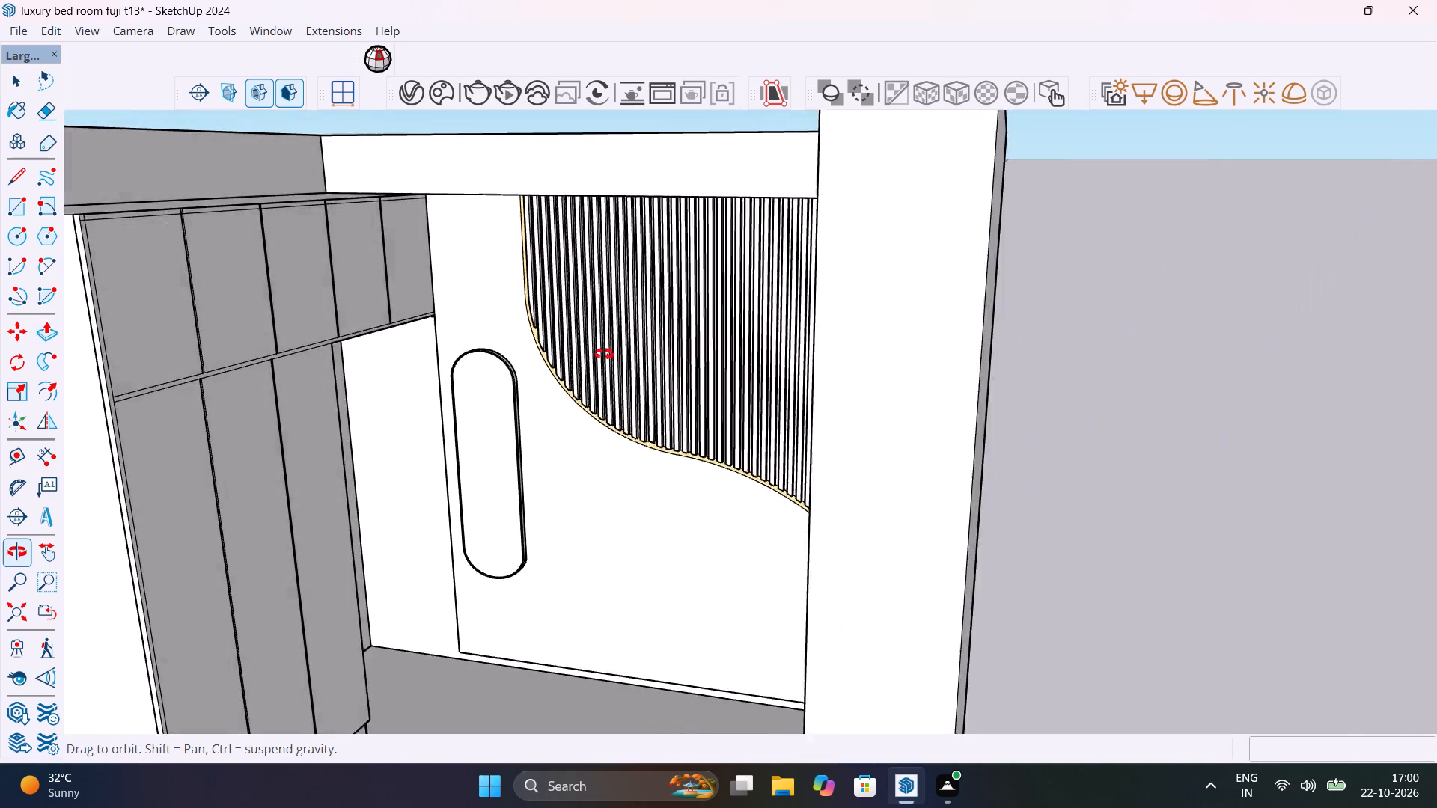
middle_click_drag(604, 354, 513, 69, "shift")
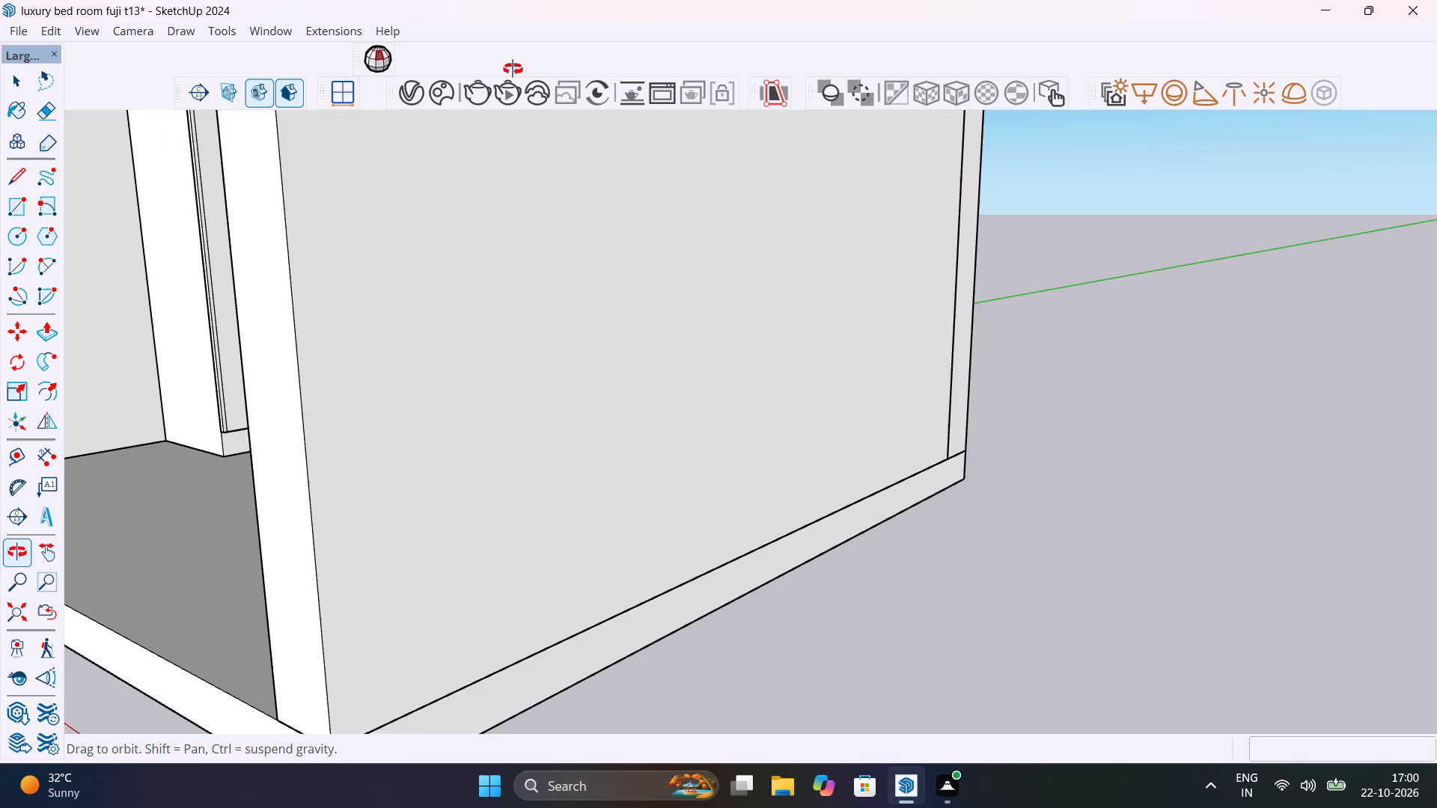
middle_click_drag(513, 69, 749, 174, "shift")
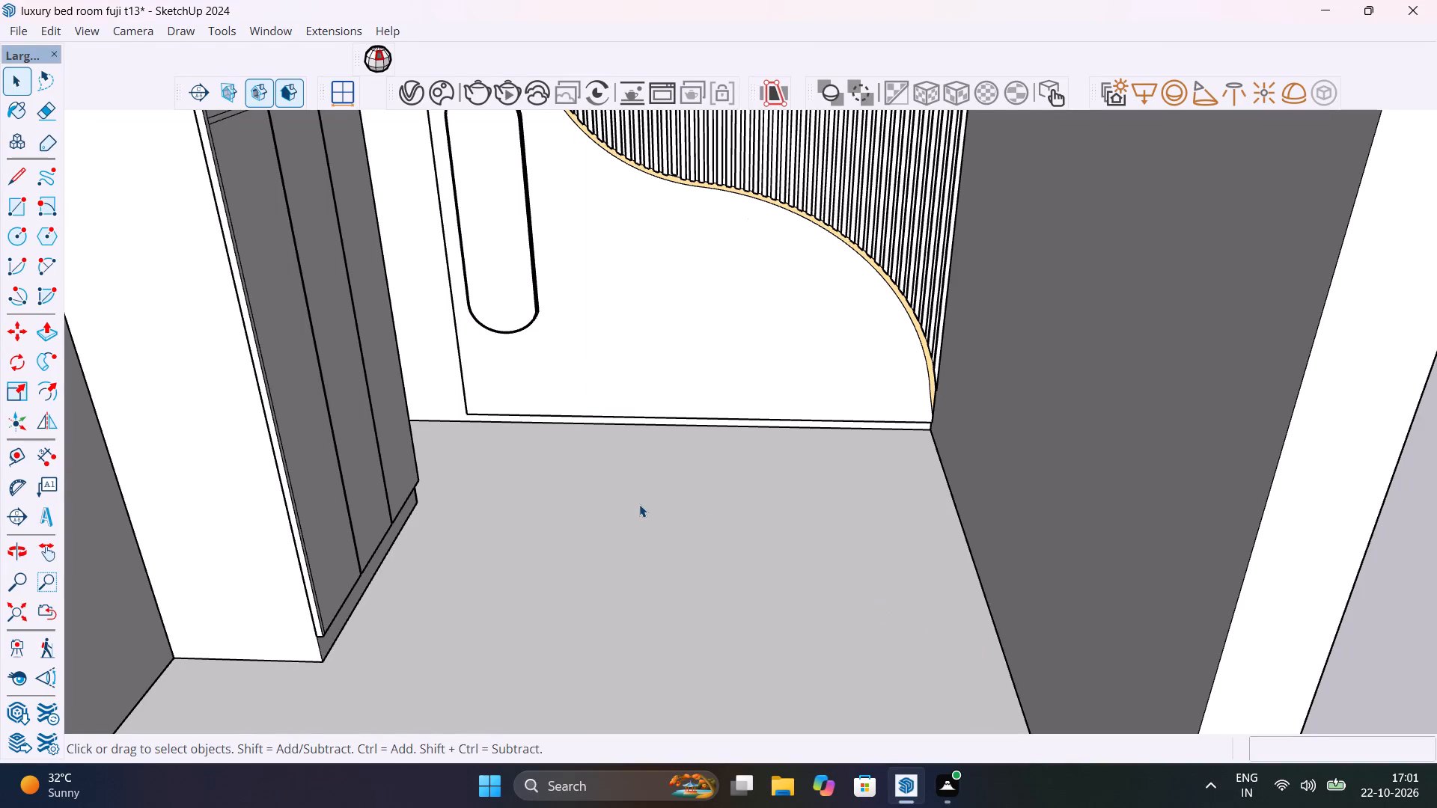
middle_click_drag(639, 504, 850, 463, "shift")
middle_click_drag(850, 463, 764, 443, "shift")
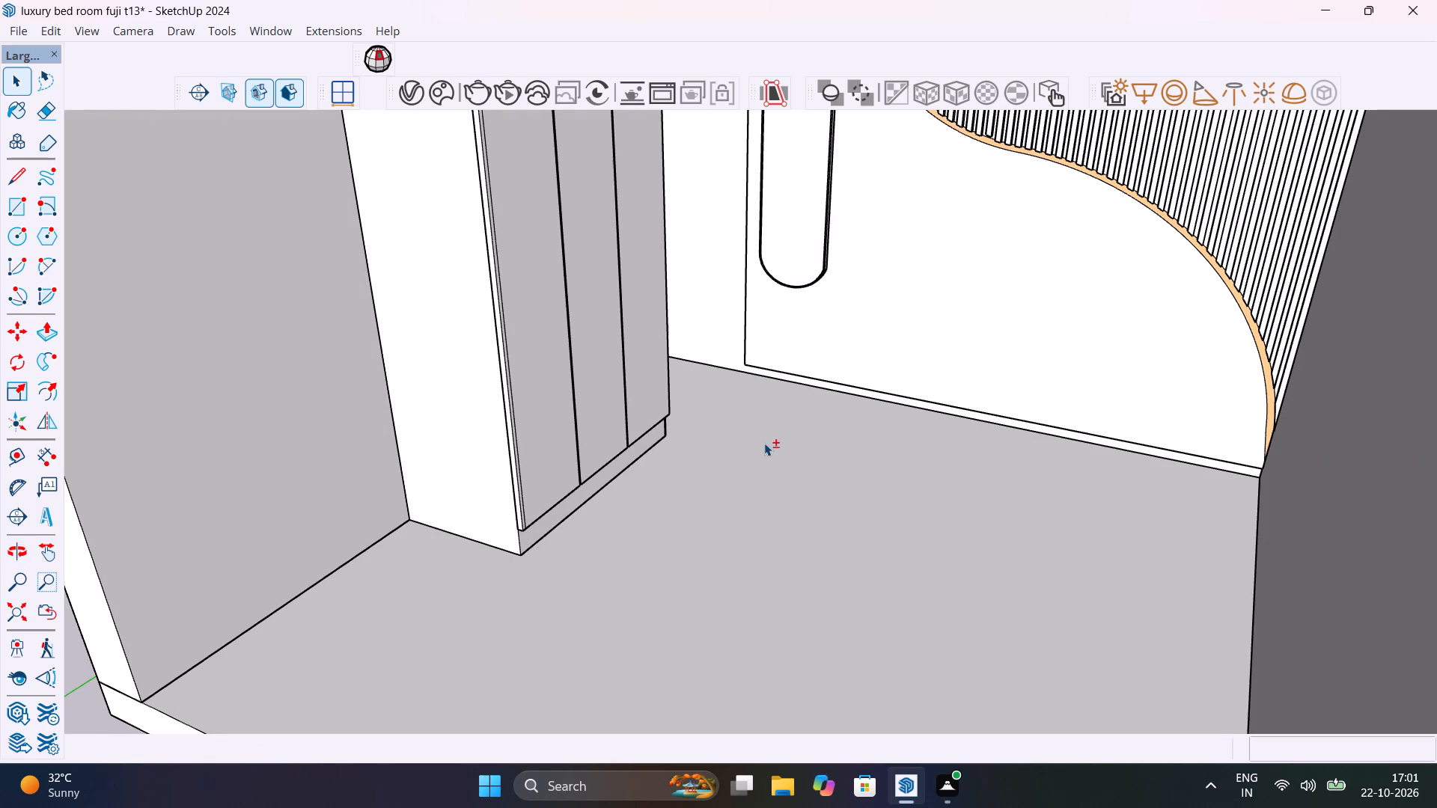
middle_click_drag(746, 343, 831, 552, "shift")
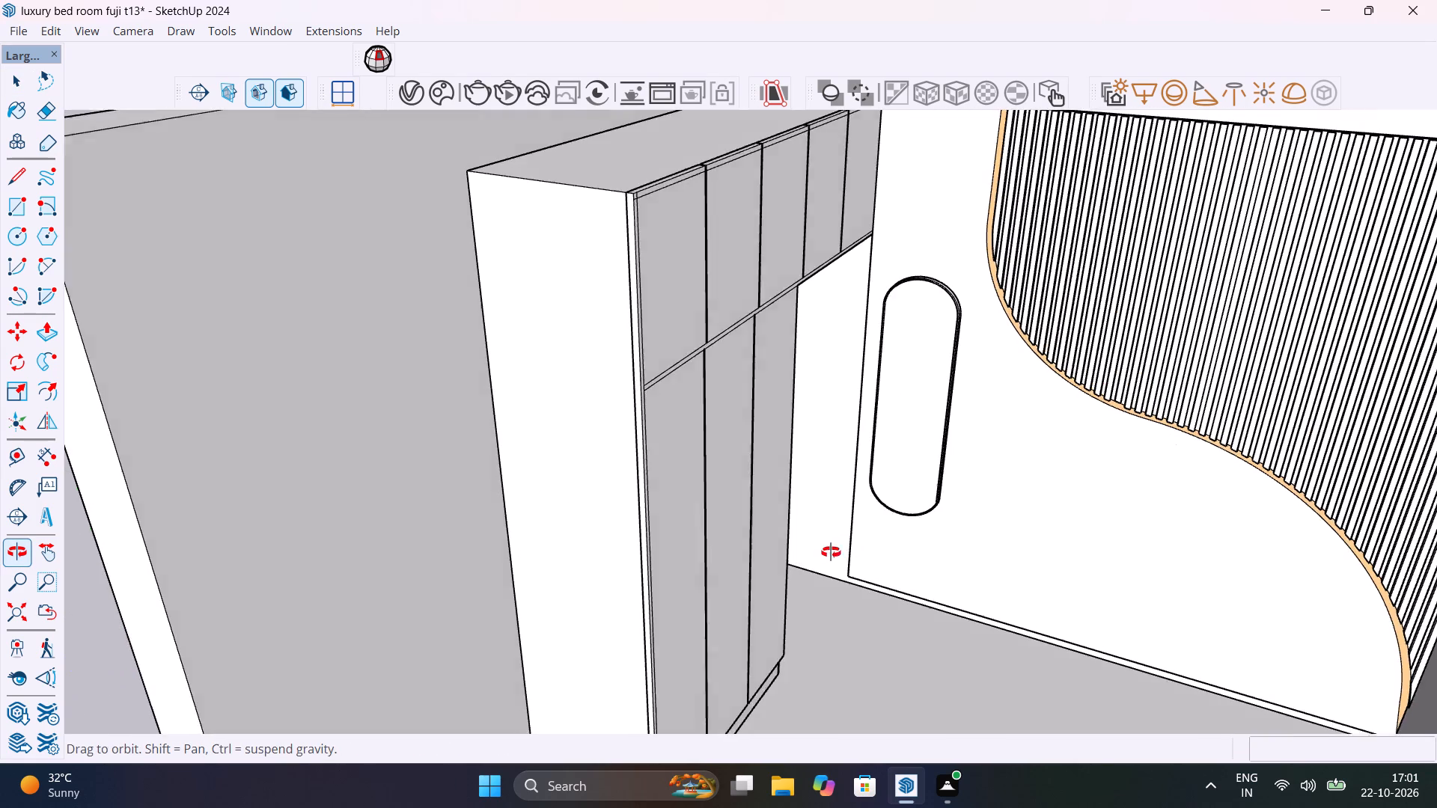
middle_click_drag(831, 552, 853, 537, "shift")
scroll(853, 537, "down", 5)
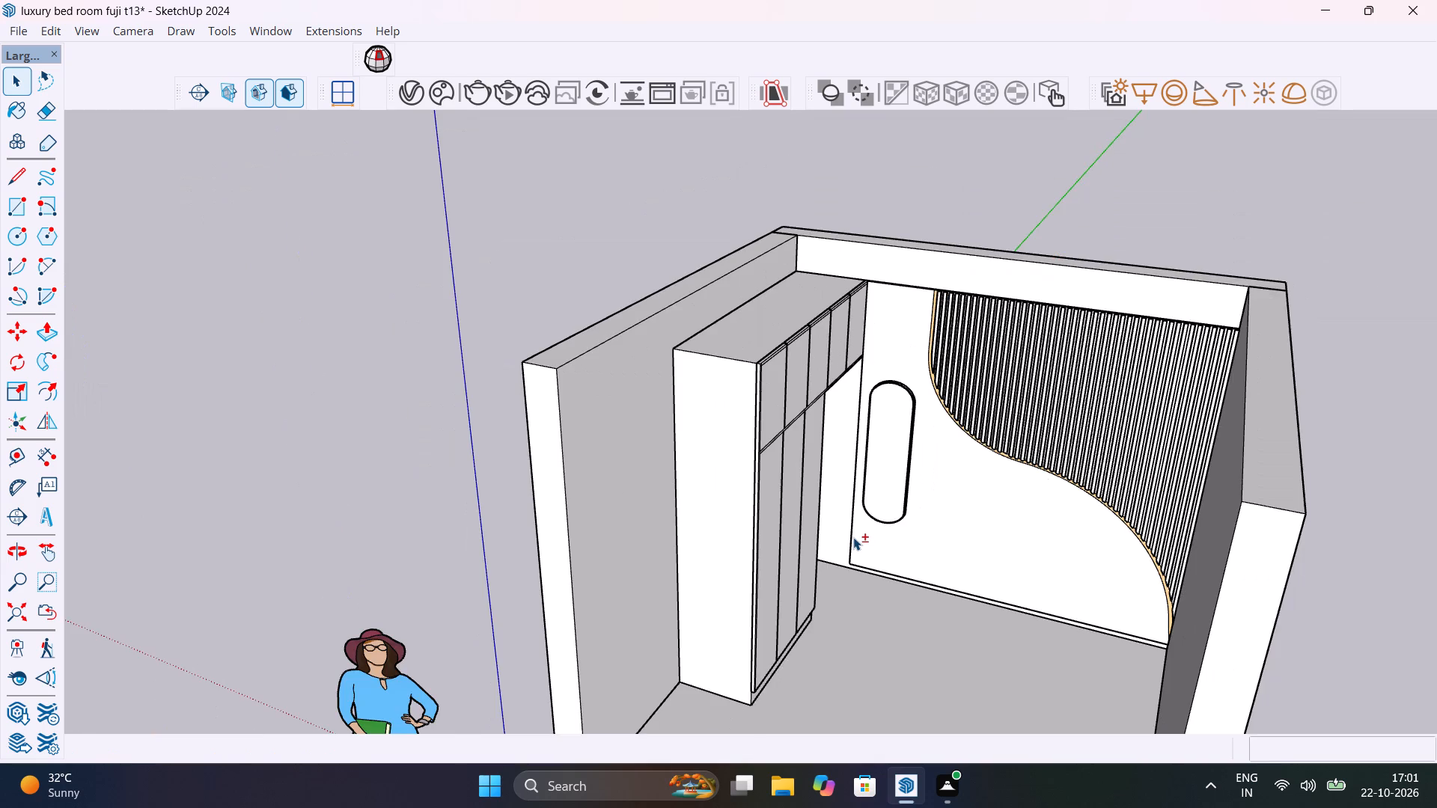
Hide the side wall next to the slatted end of the back-wall panel.
left_click(1267, 583)
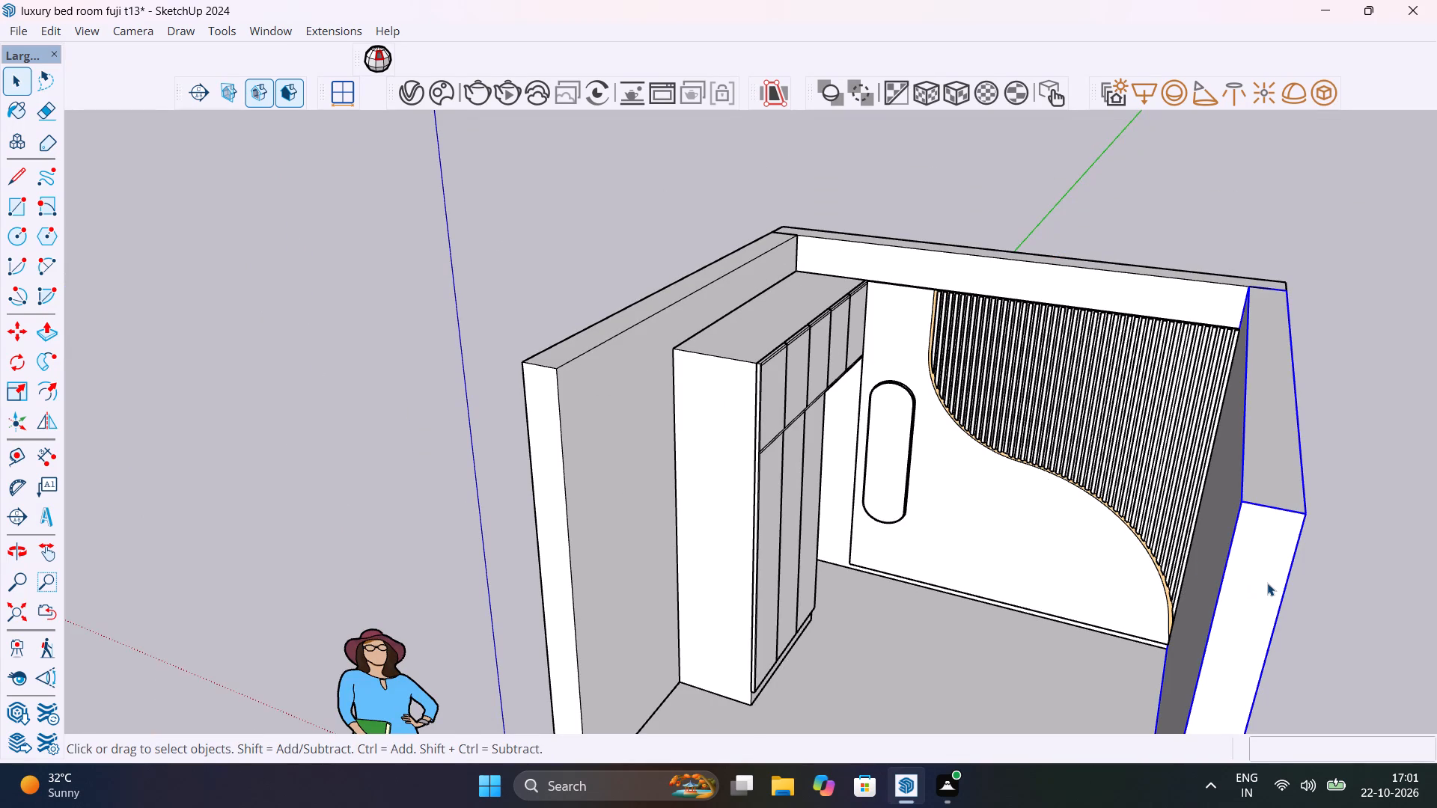
right_click(1267, 583)
left_click(1326, 152)
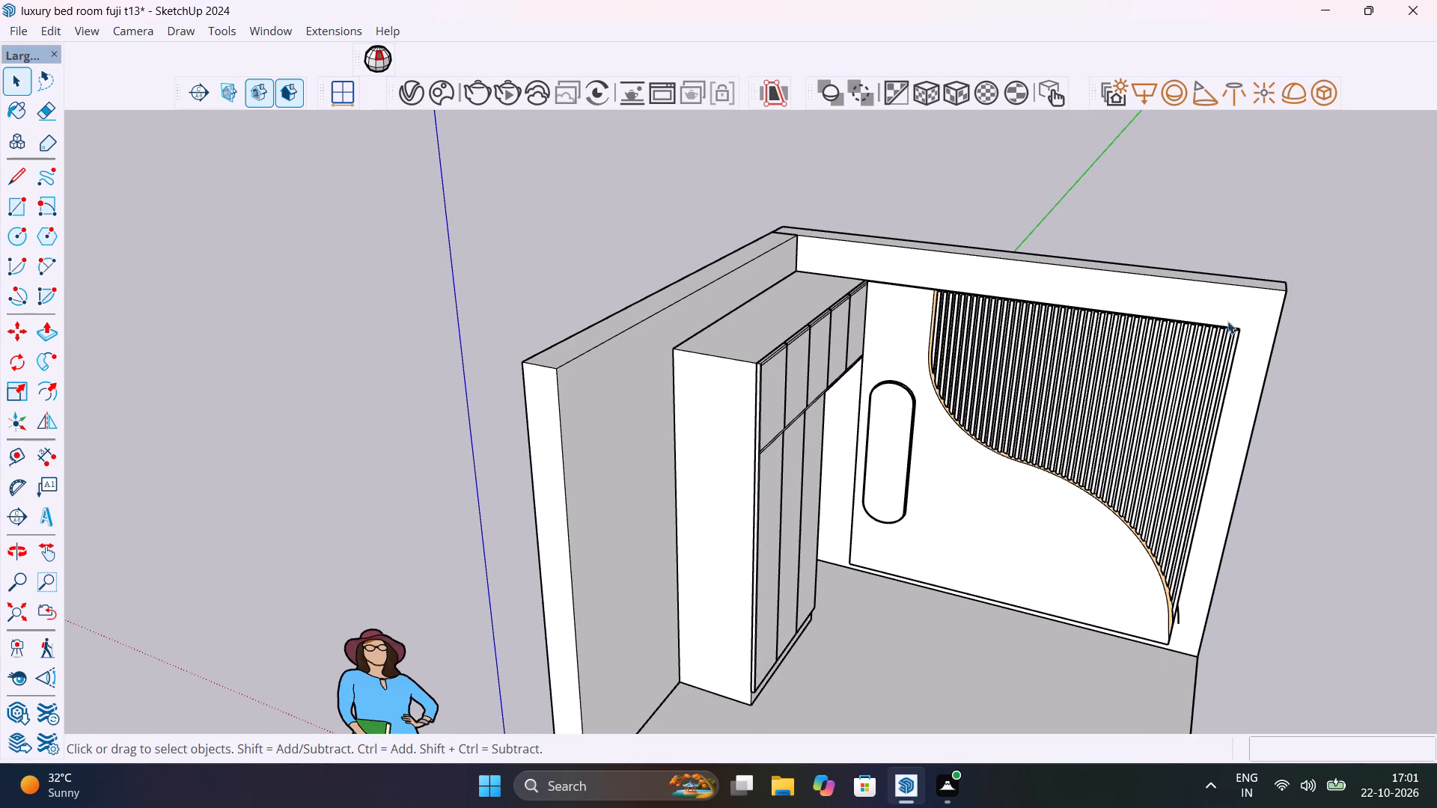
Open the back-wall panel group, examine its front face around the mirror, slats and floor edge, and leave the group.
middle_click_drag(1171, 415, 770, 378)
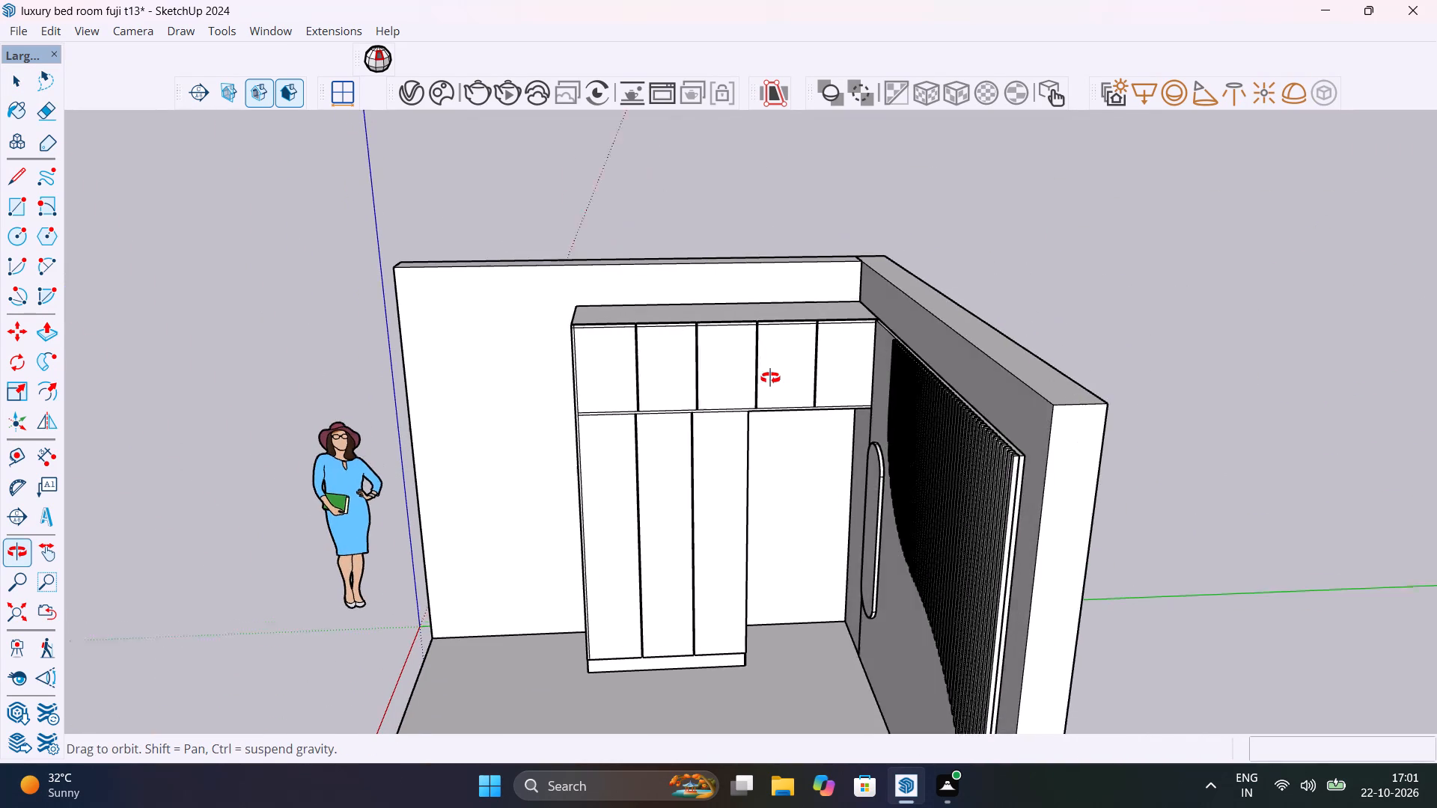
middle_click_drag(770, 378, 1019, 389)
left_click(986, 558)
scroll(986, 558, "up", 2)
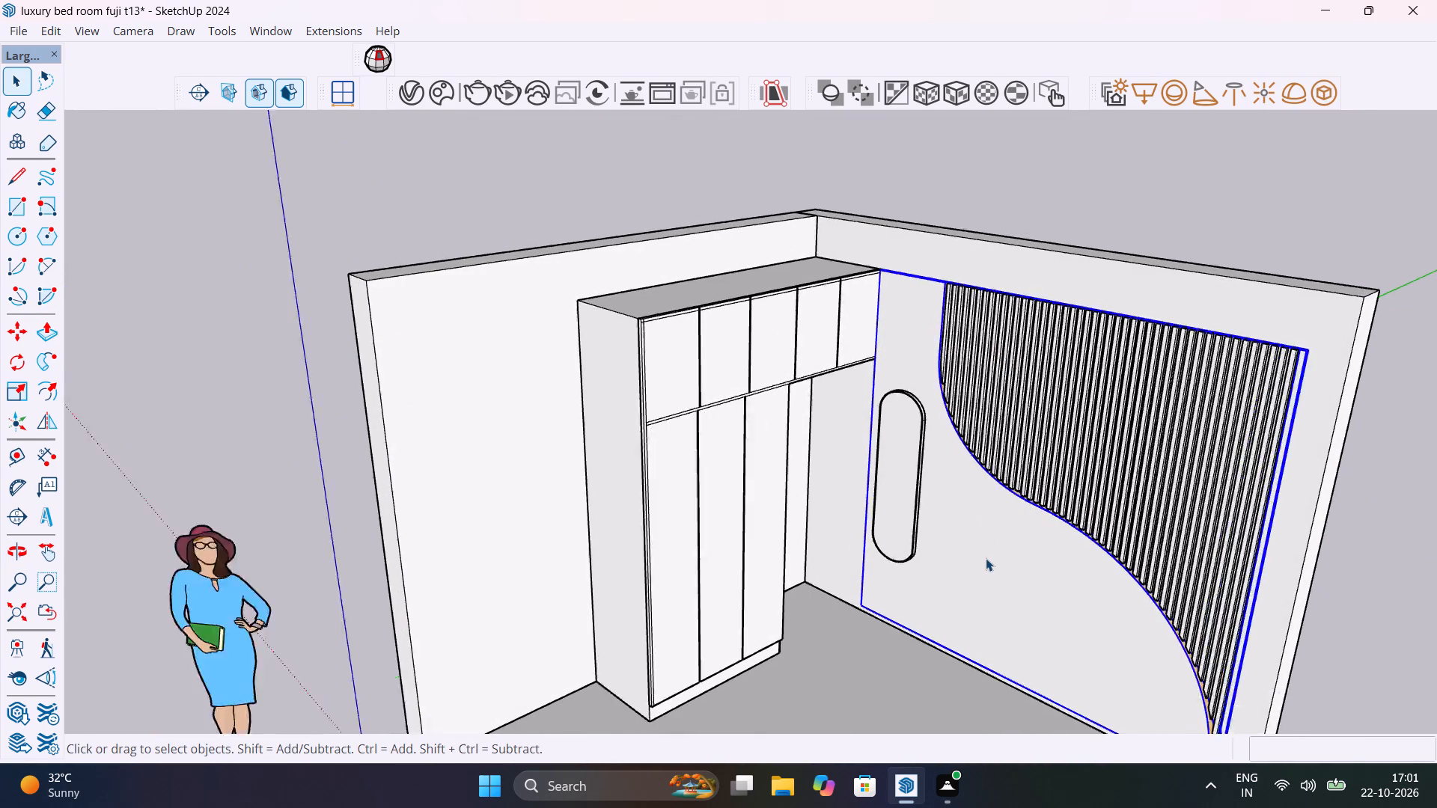
scroll(986, 558, "up", 2)
double_click(986, 558)
left_click(986, 558)
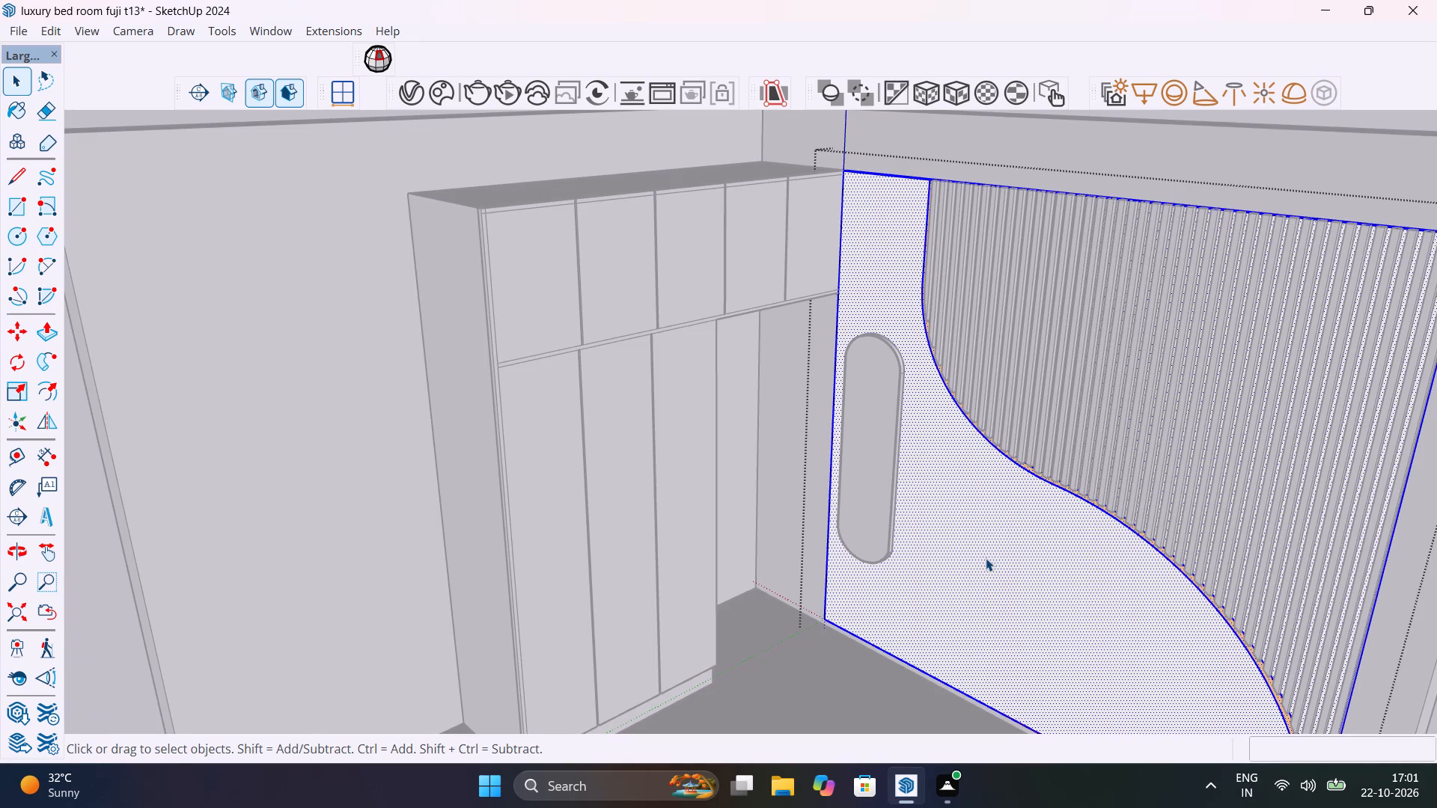
left_click(986, 558)
middle_click_drag(1071, 535, 1129, 471)
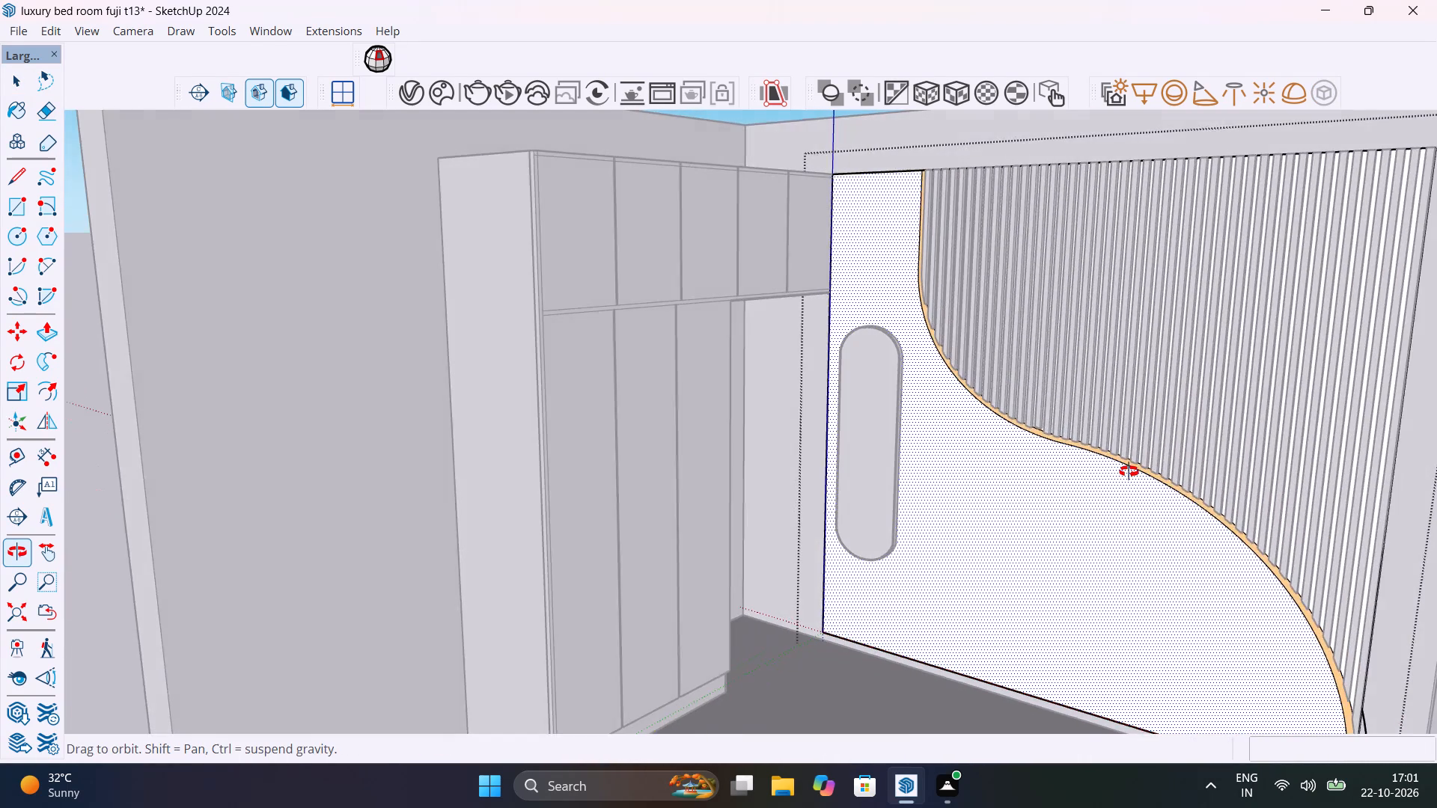
middle_click_drag(1129, 471, 836, 537)
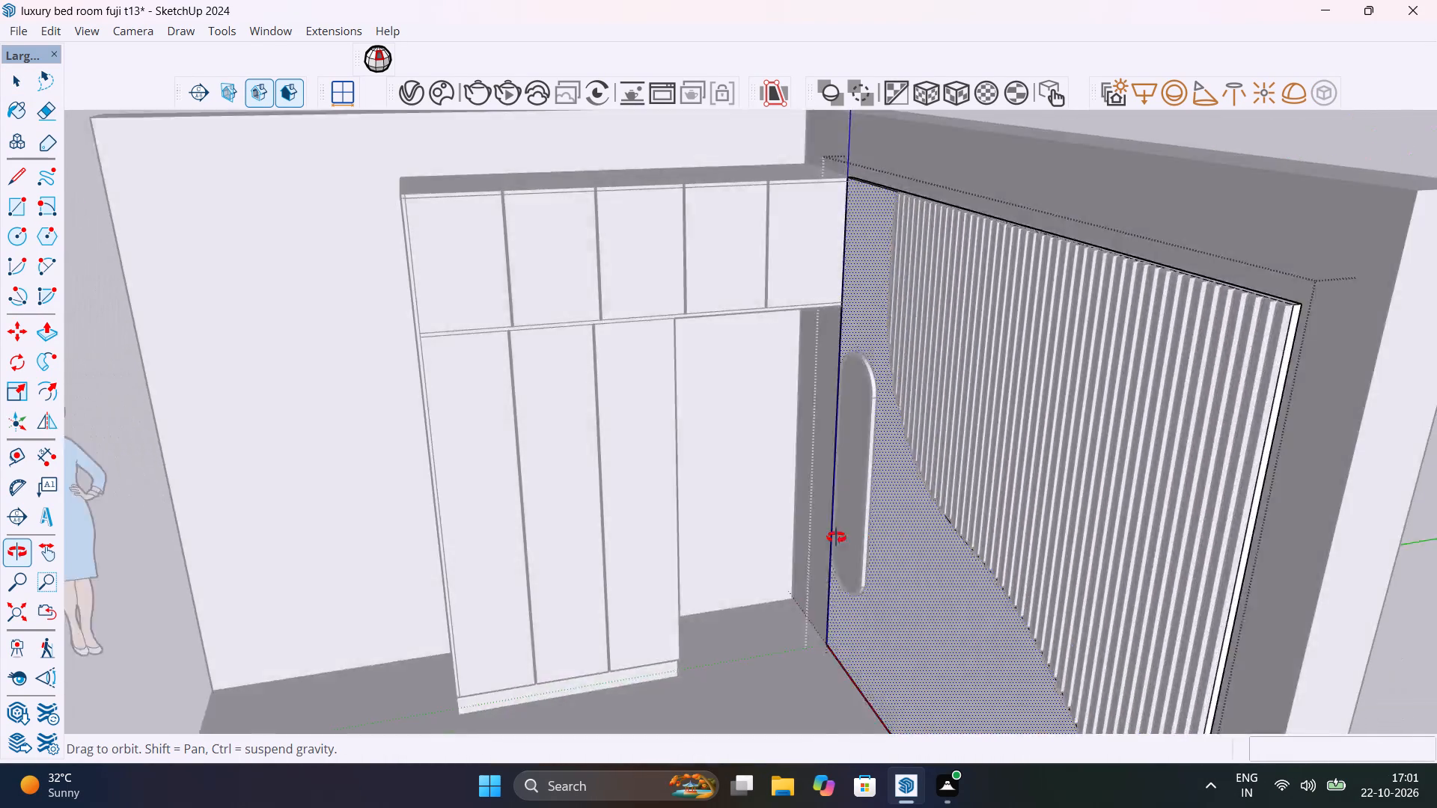
middle_click_drag(836, 537, 941, 427)
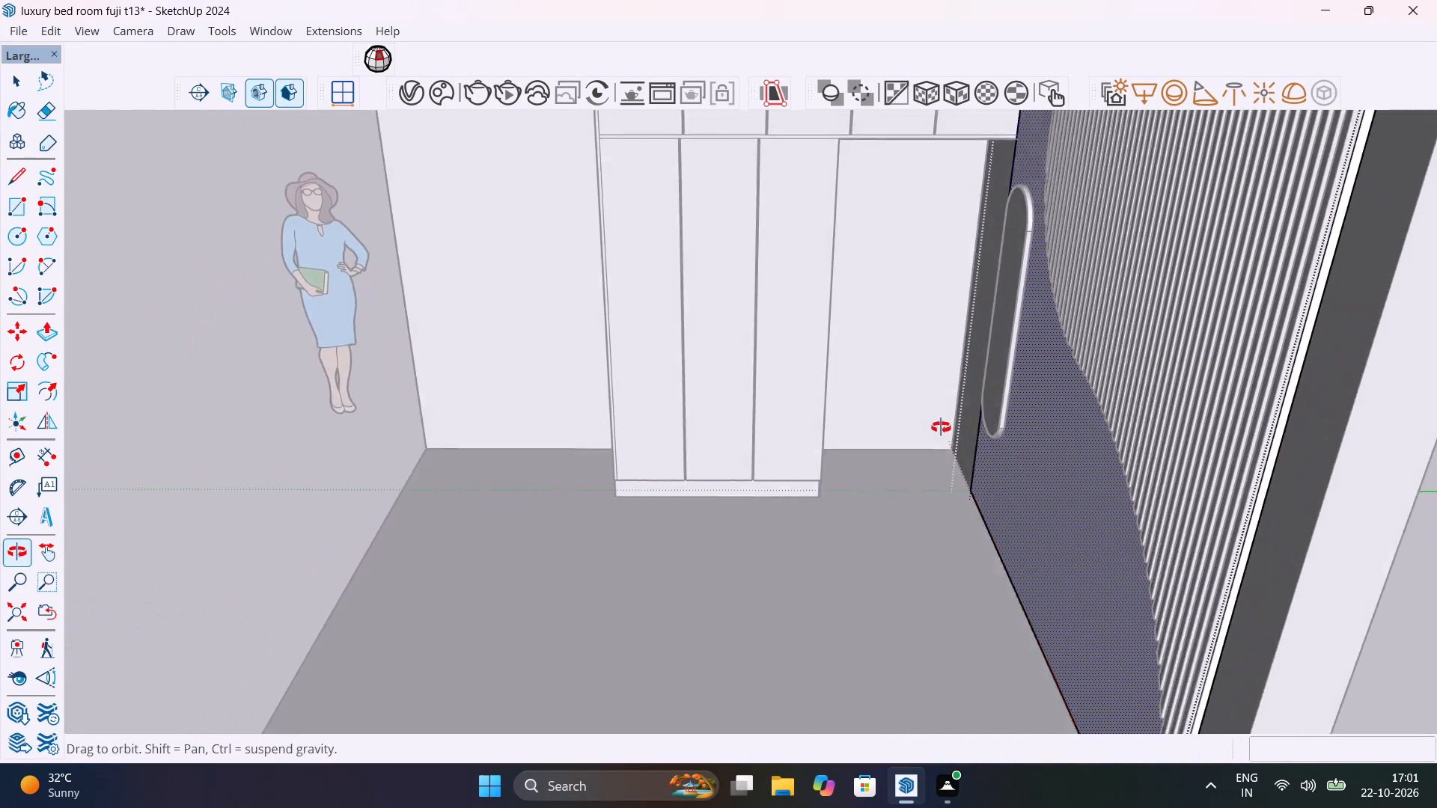
middle_click_drag(941, 427, 1025, 474)
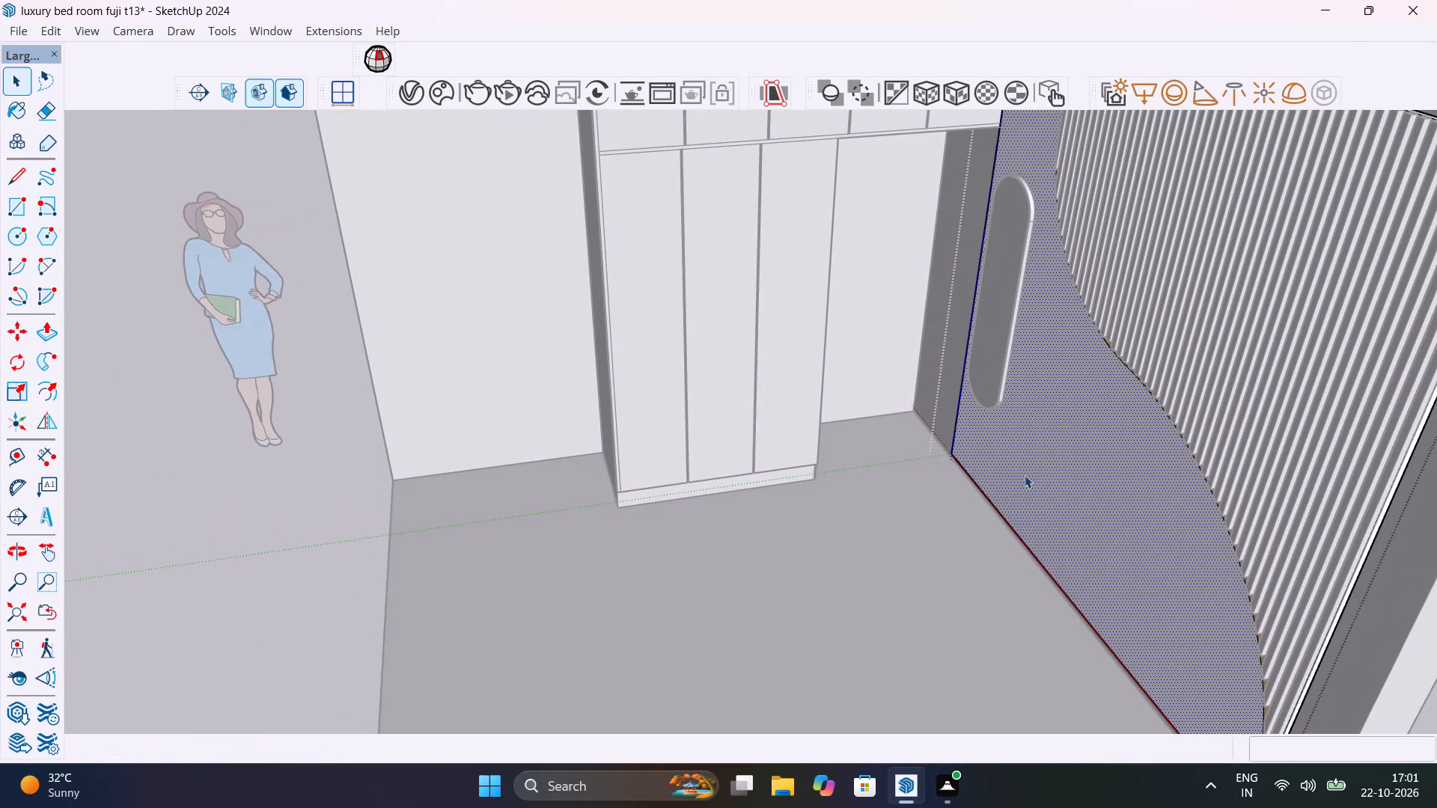
scroll(1025, 475, "down", 7)
key("space")
left_click(567, 253)
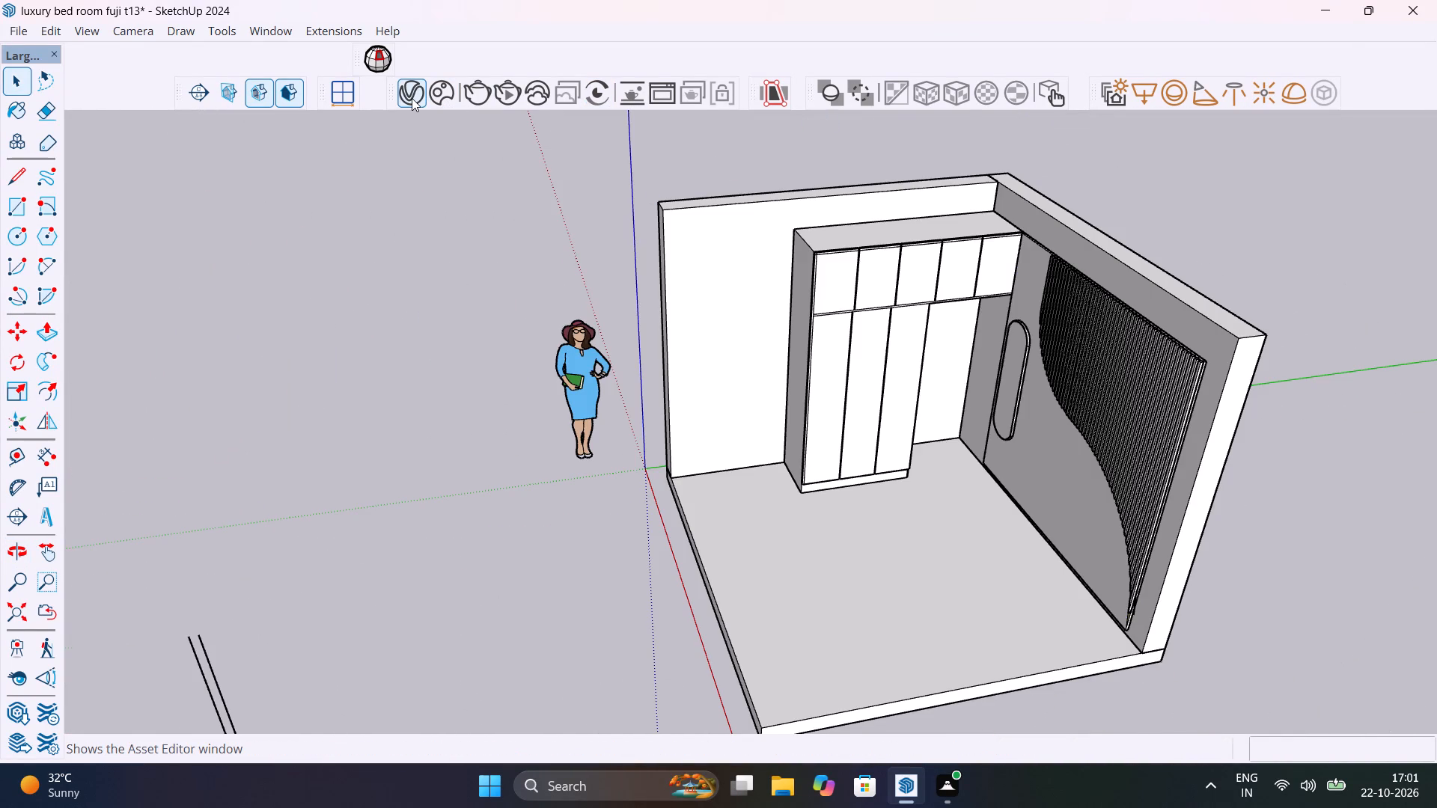
Open the Chaos Cosmos browser beside the model and clear the "glossy" search from the downloaded assets.
left_click(436, 95)
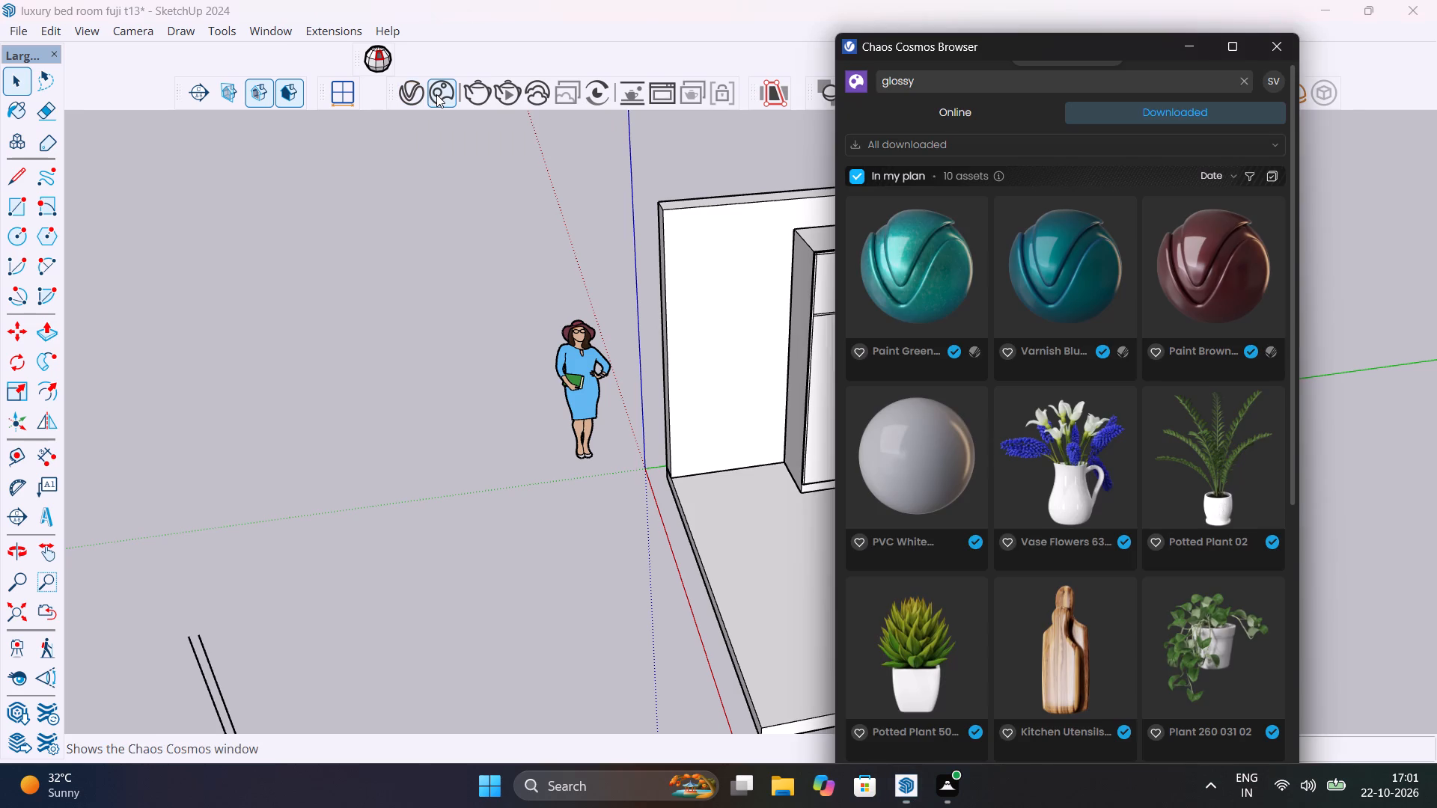
left_click_drag(1109, 47, 476, 15)
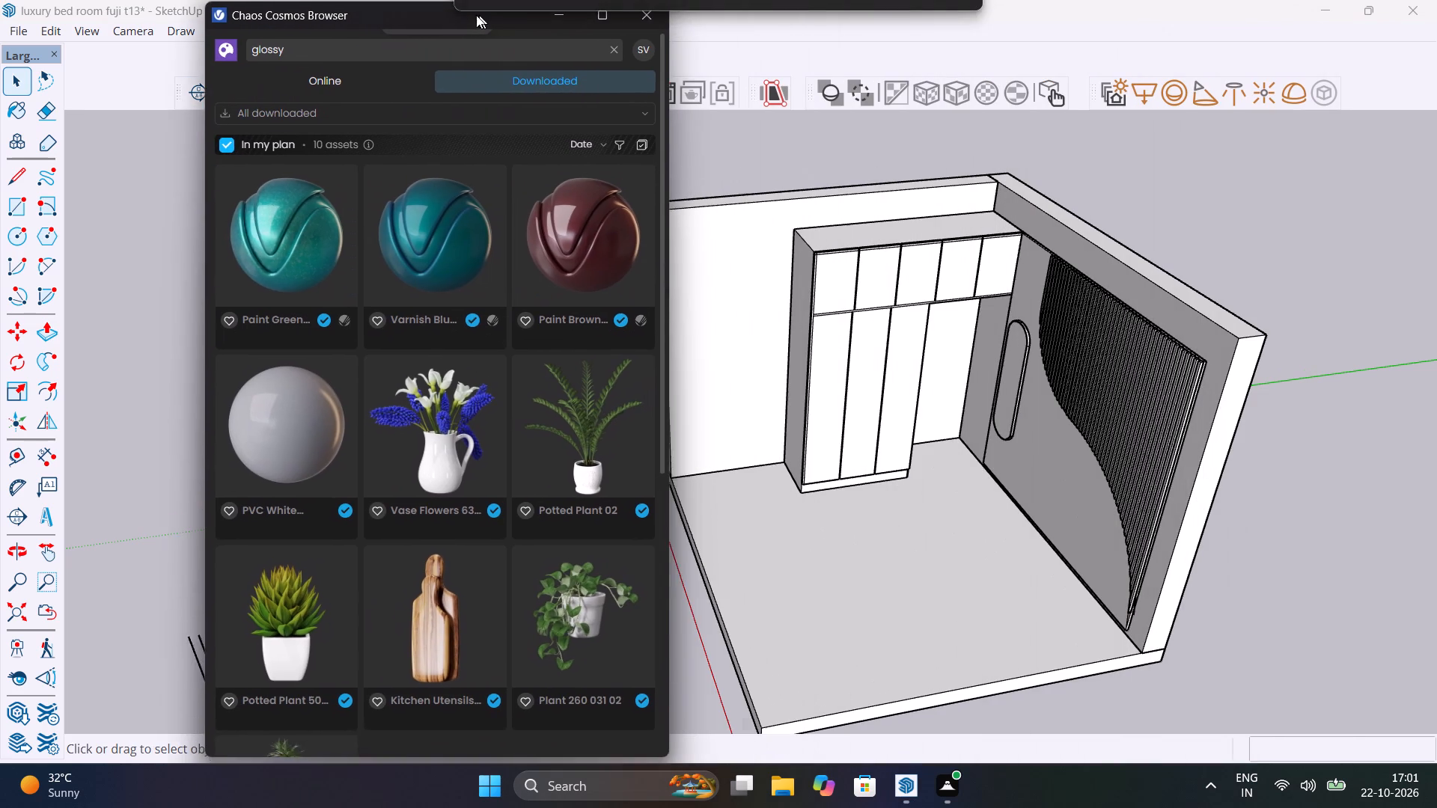
left_click_drag(476, 15, 378, 22)
scroll(374, 339, "down", 17)
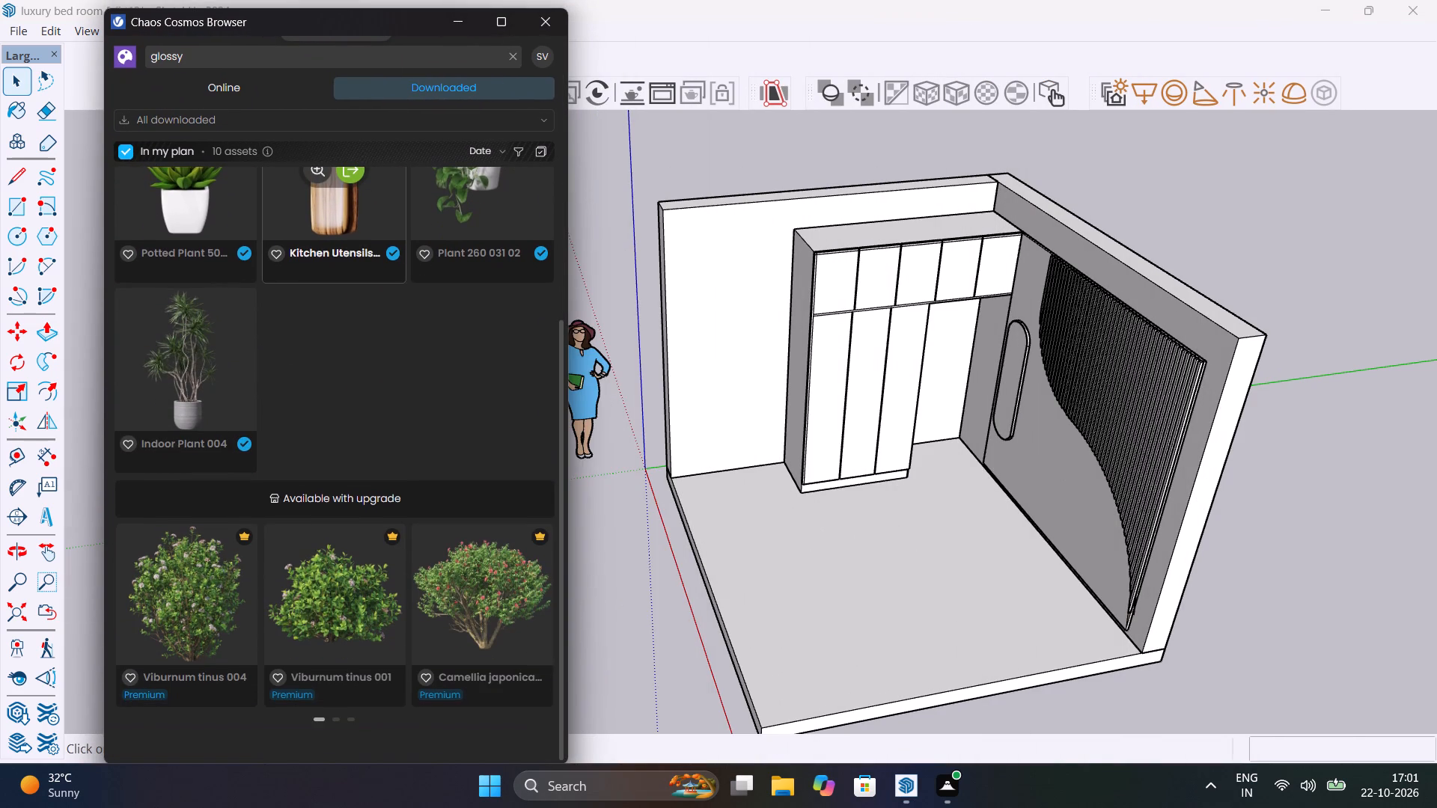
scroll(374, 339, "up", 20)
scroll(374, 339, "up", 2)
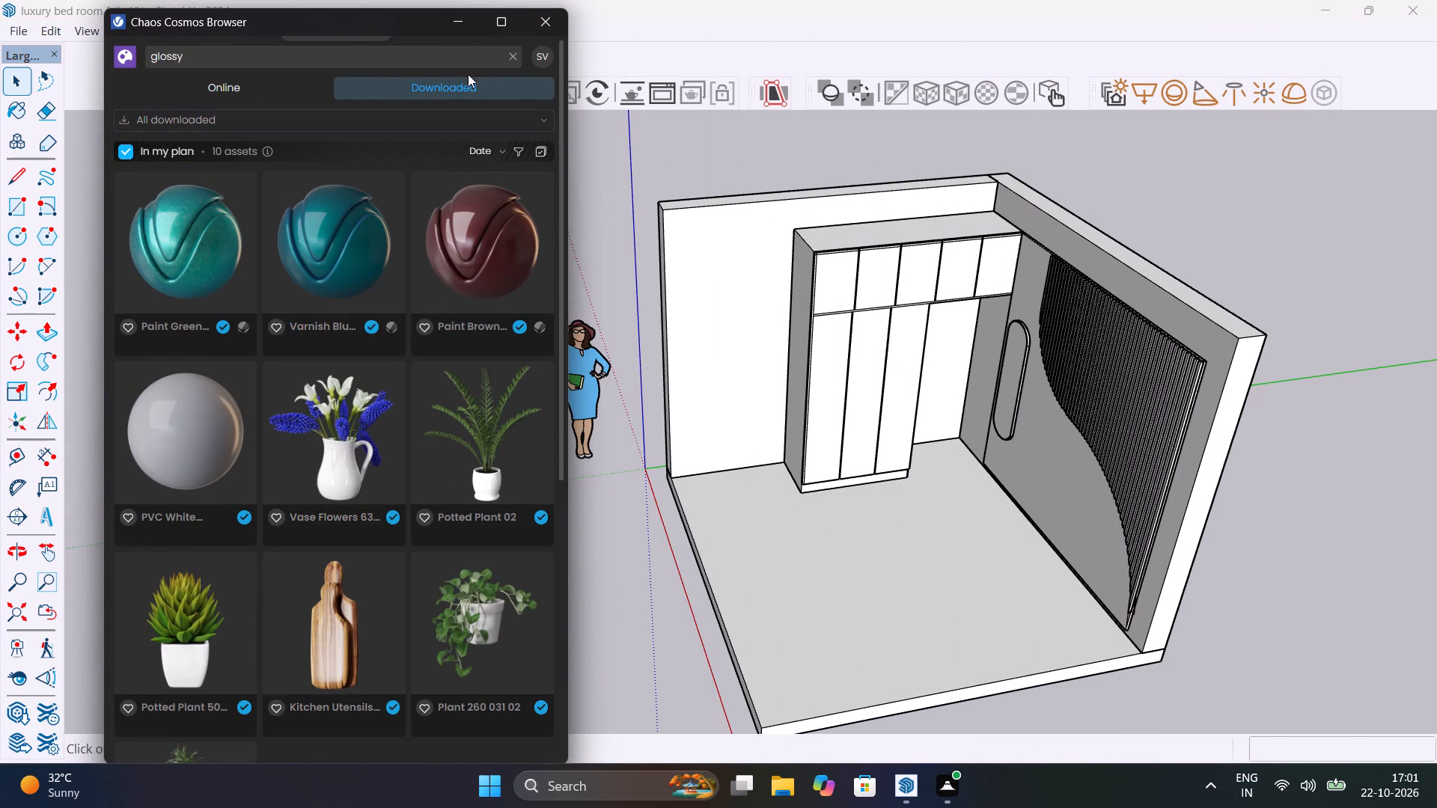
left_click(504, 57)
left_click(517, 58)
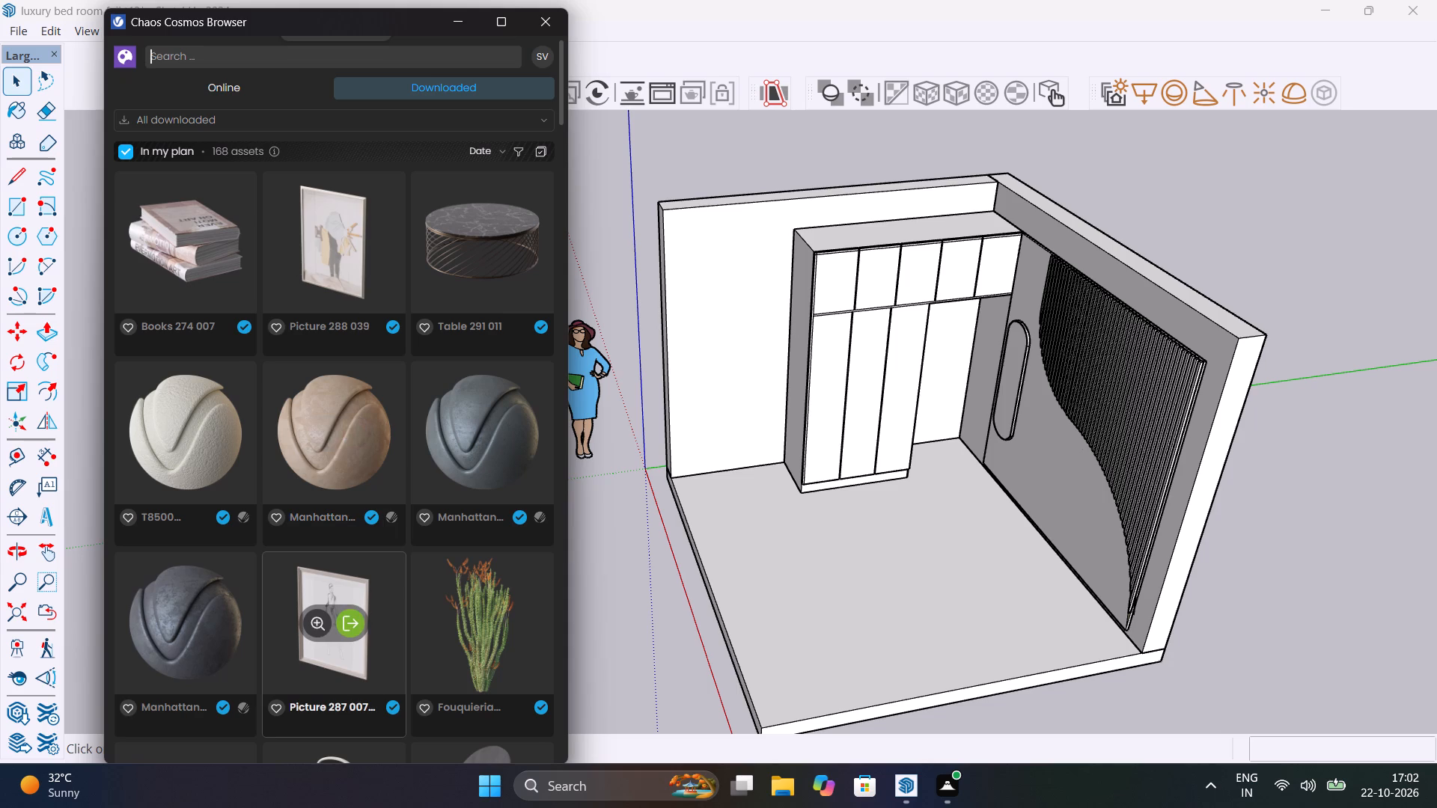
Look through the downloaded Cosmos assets for a glass material suited to the mirror.
scroll(331, 604, "down", 4)
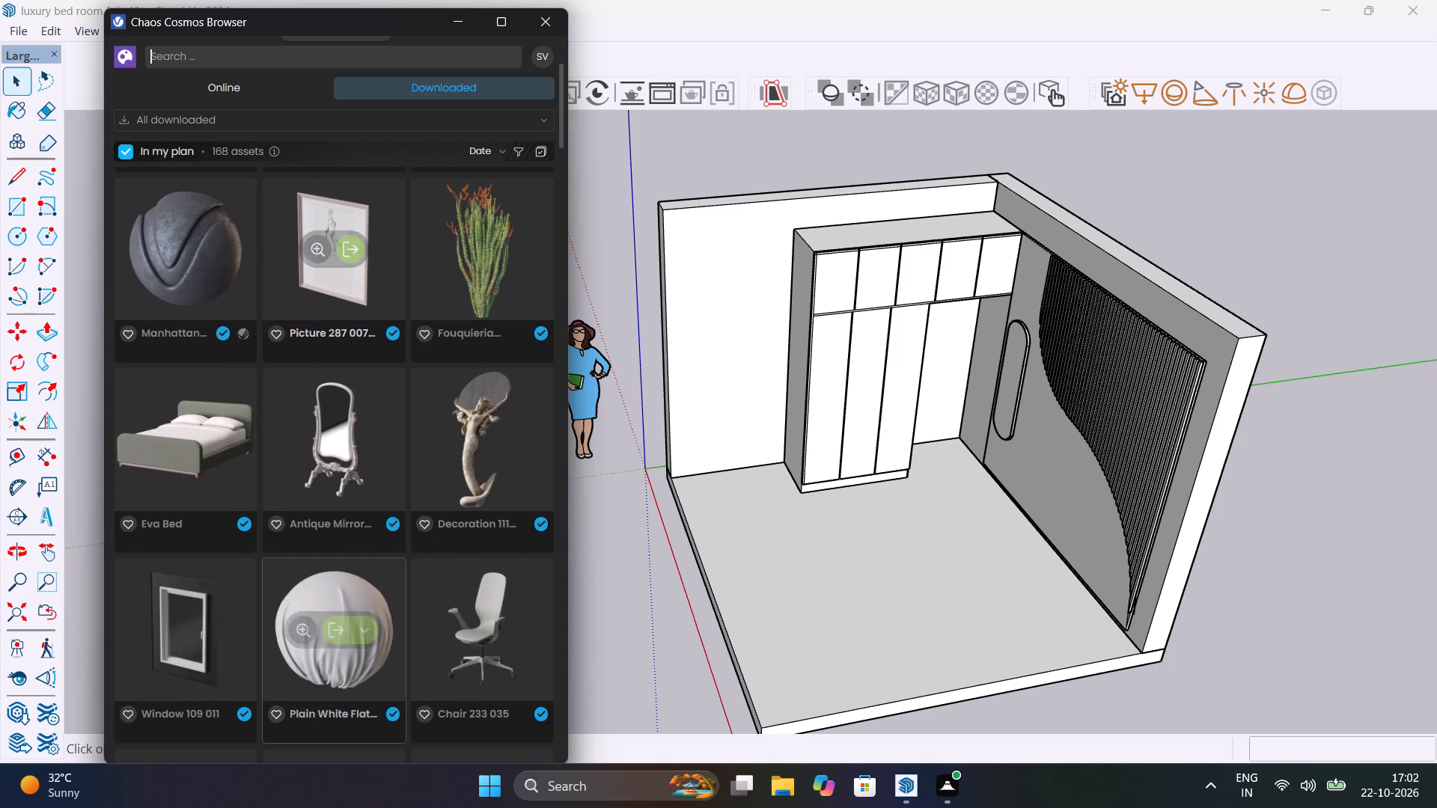
scroll(331, 604, "down", 13)
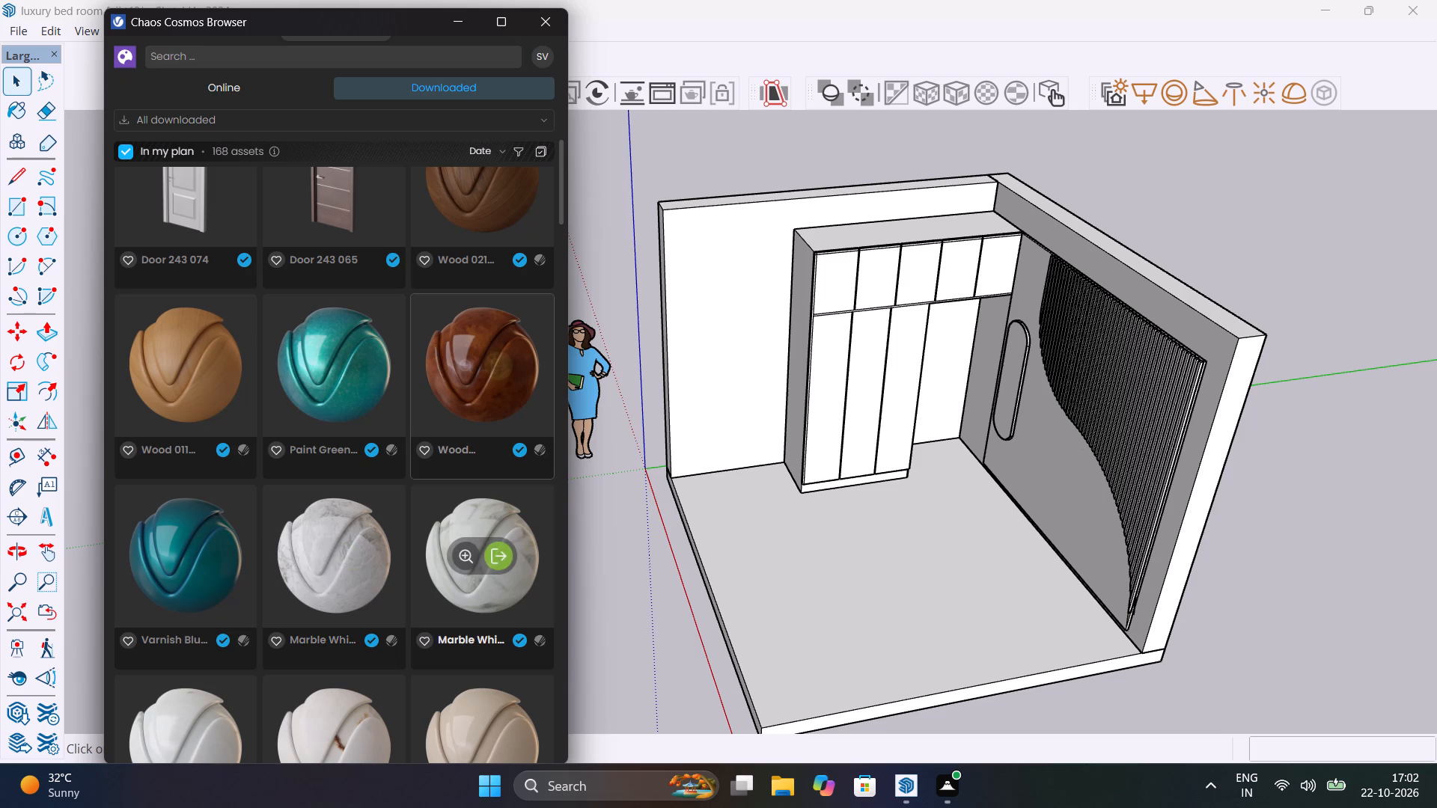
scroll(289, 501, "down", 1)
scroll(289, 501, "up", 1)
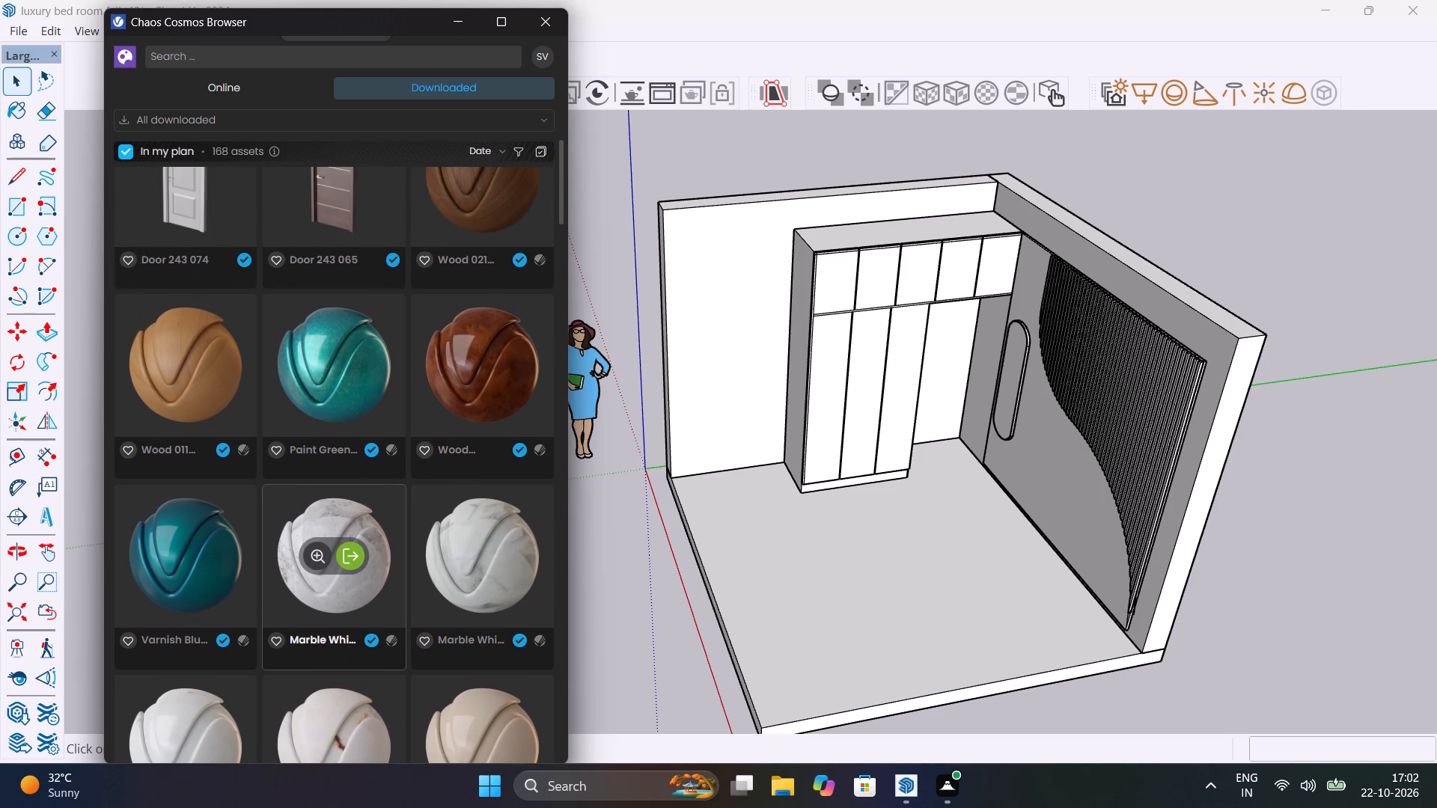
scroll(289, 501, "up", 1)
scroll(289, 501, "down", 10)
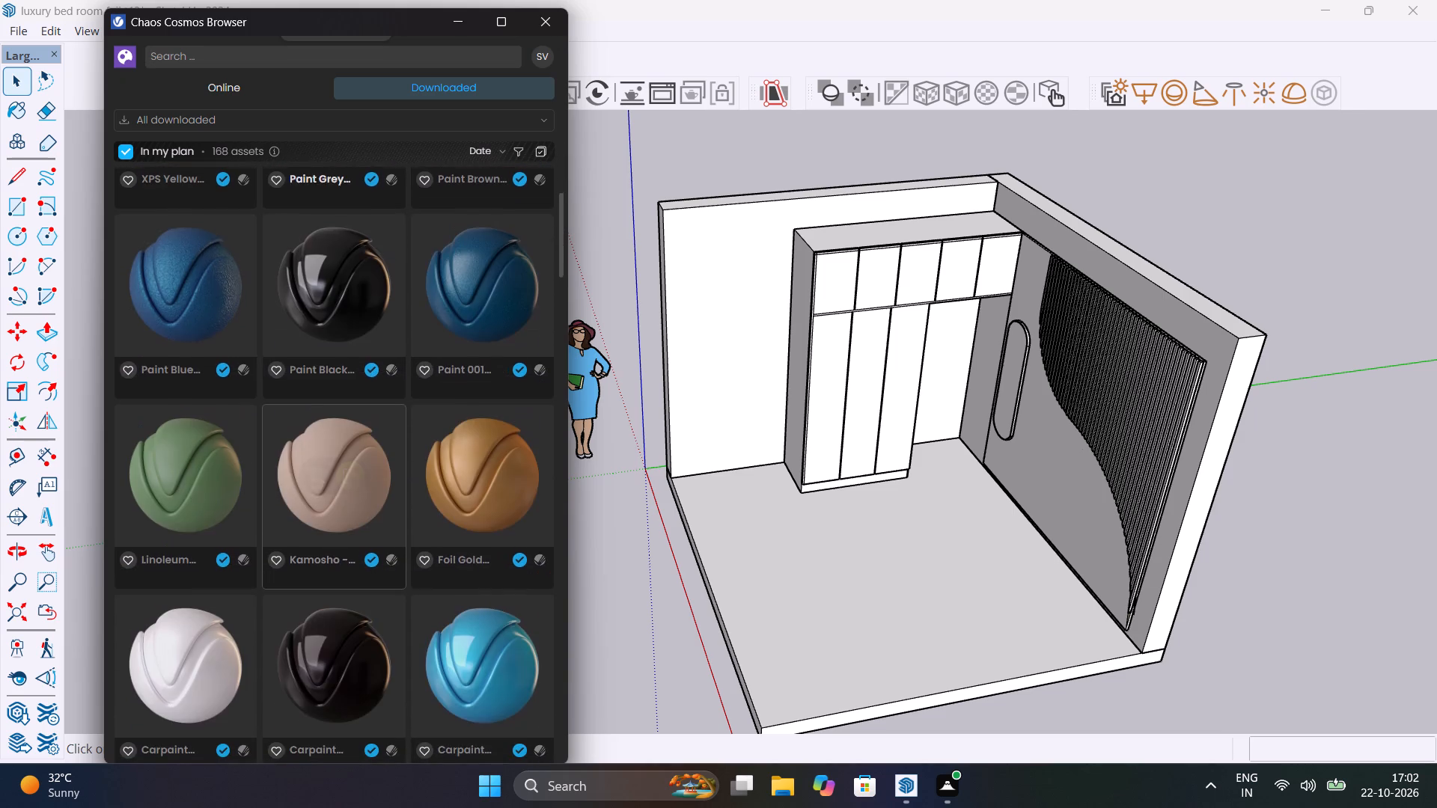
scroll(289, 501, "down", 9)
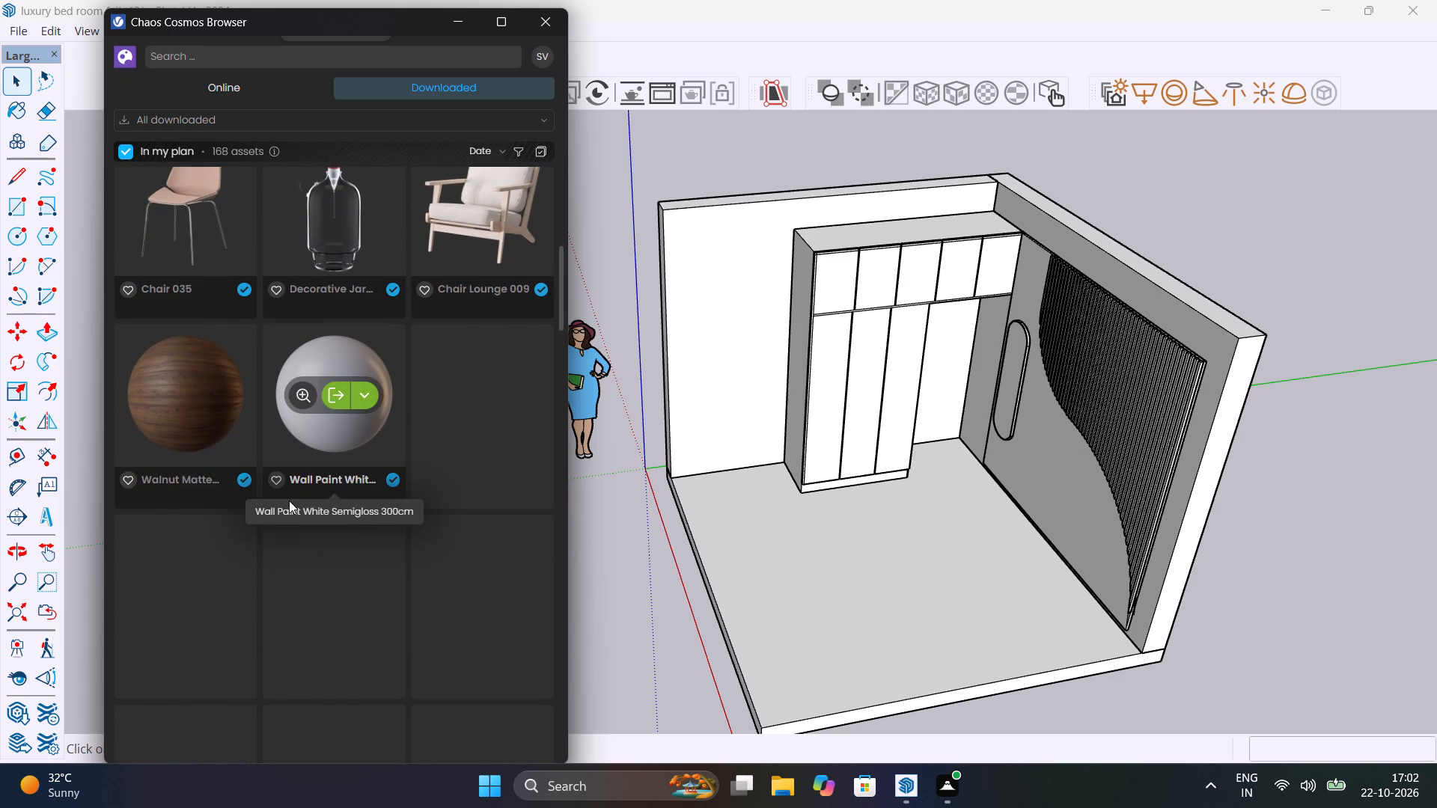
scroll(289, 501, "down", 6)
scroll(289, 501, "up", 15)
scroll(289, 499, "down", 12)
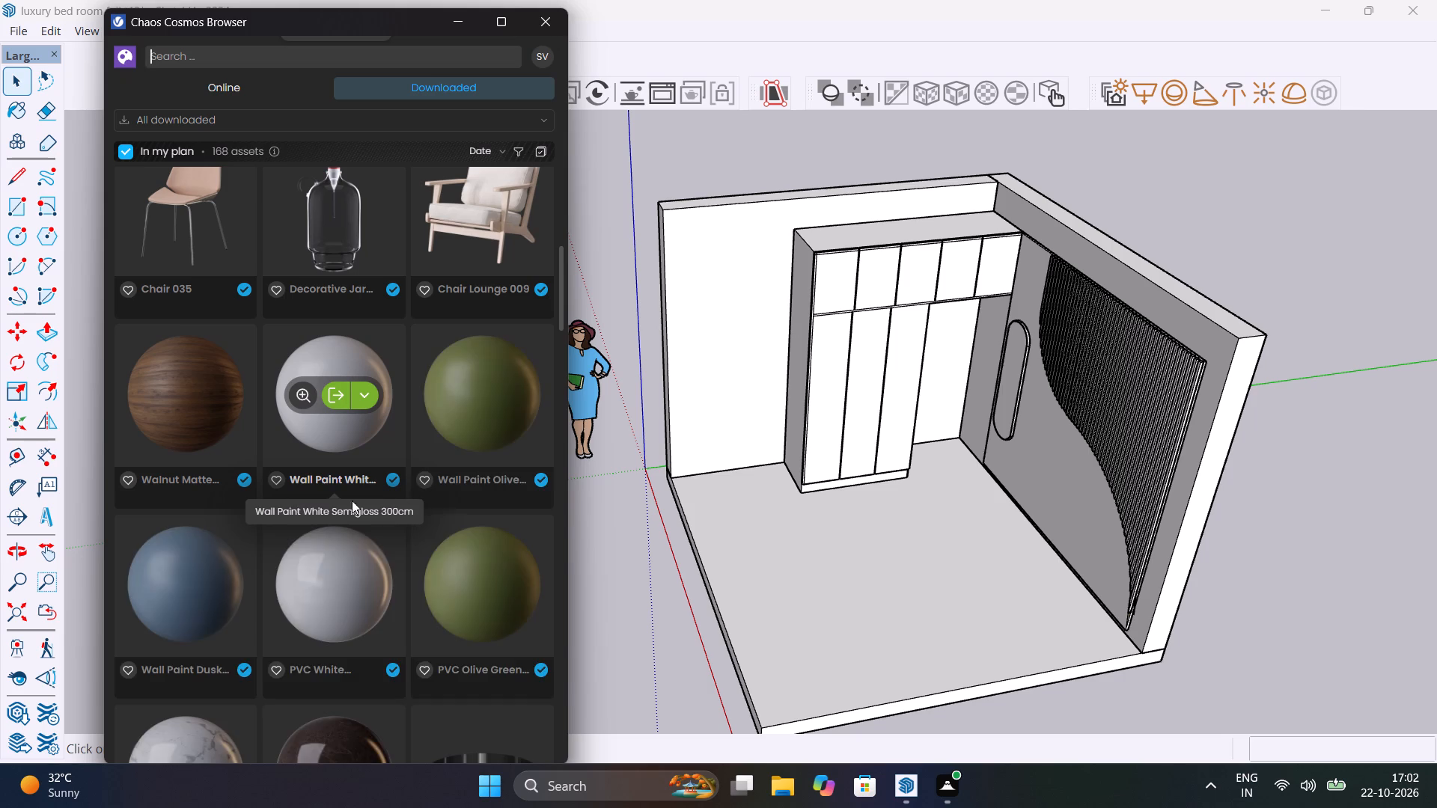
scroll(432, 499, "down", 17)
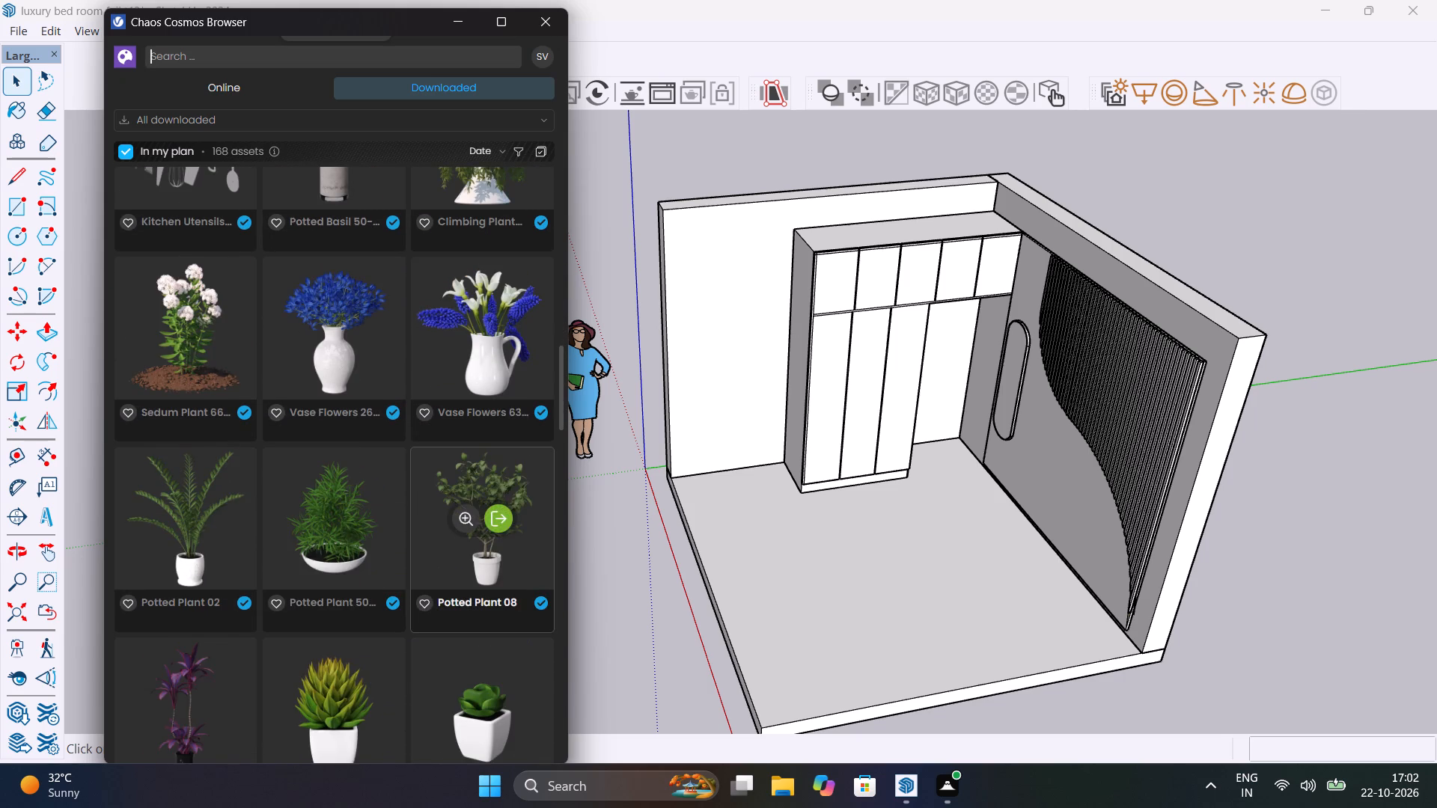
scroll(432, 499, "down", 15)
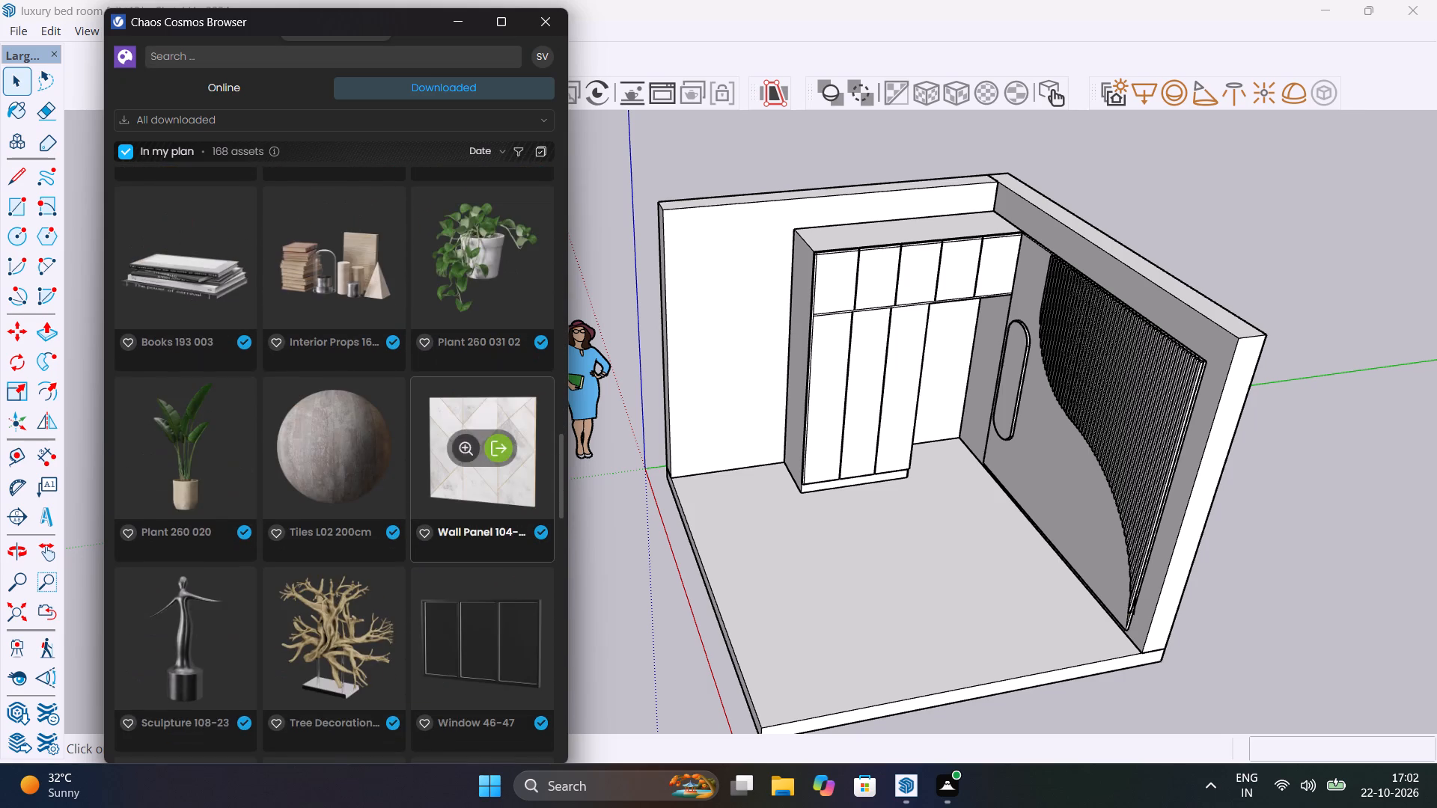
scroll(432, 499, "down", 7)
scroll(432, 499, "up", 2)
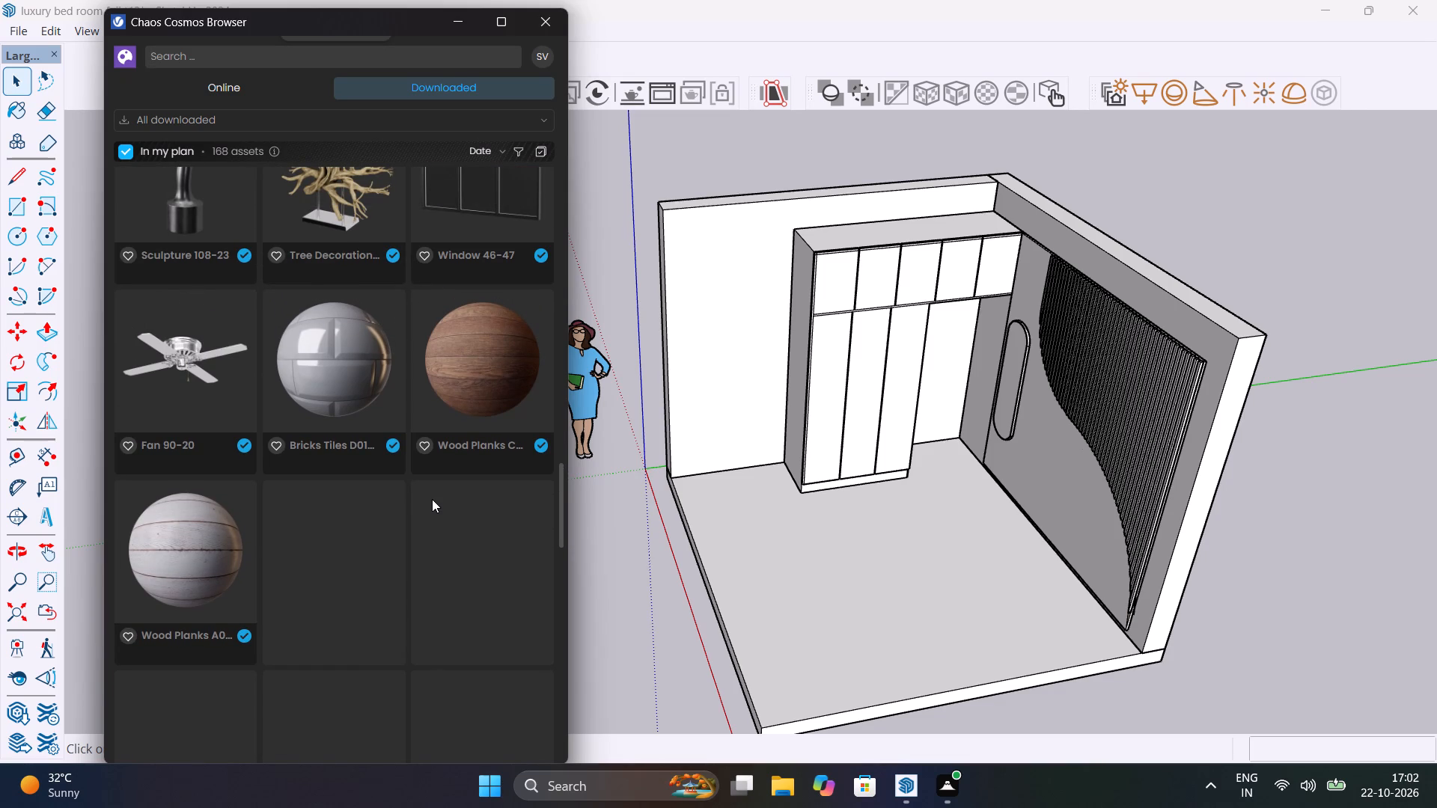
scroll(432, 499, "down", 5)
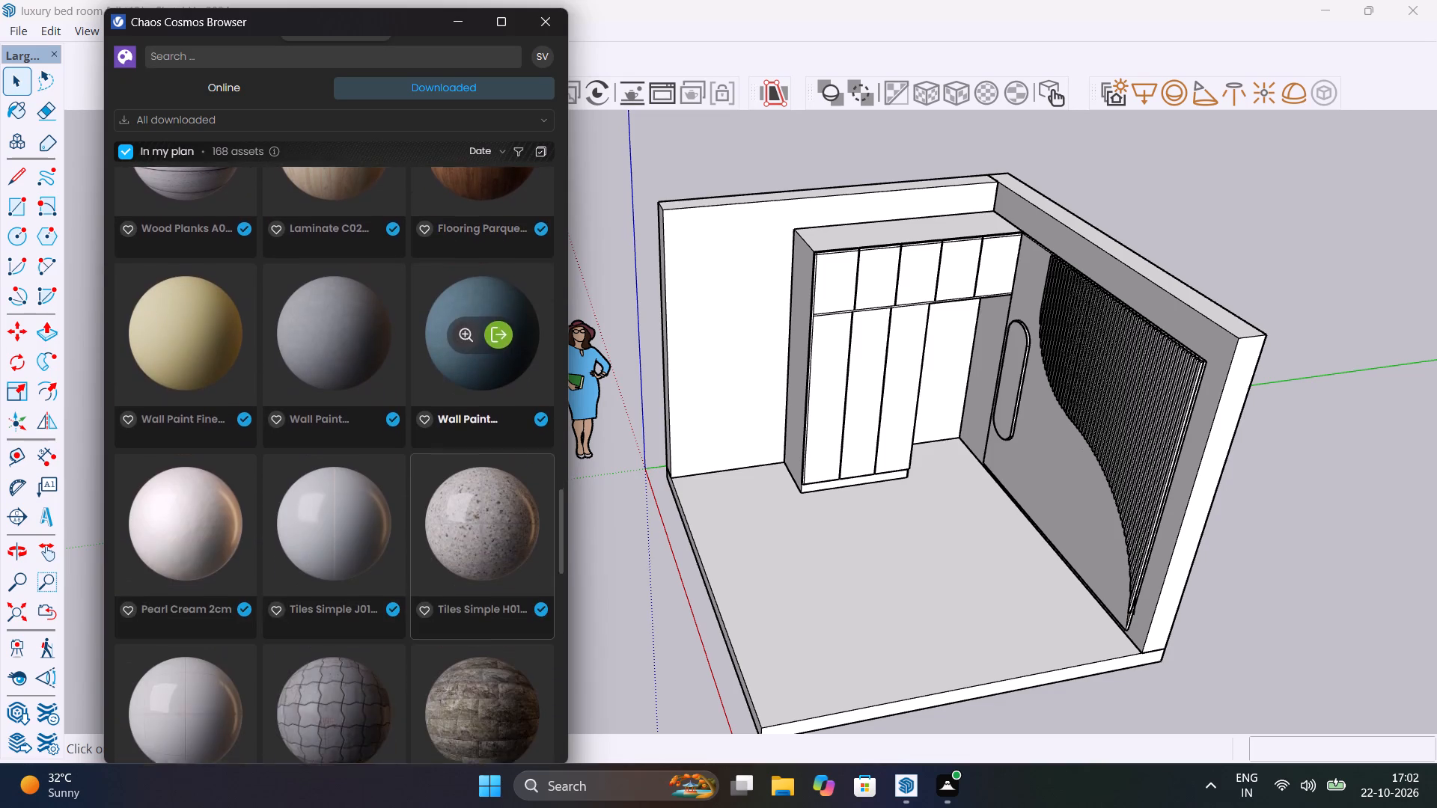
scroll(432, 499, "down", 11)
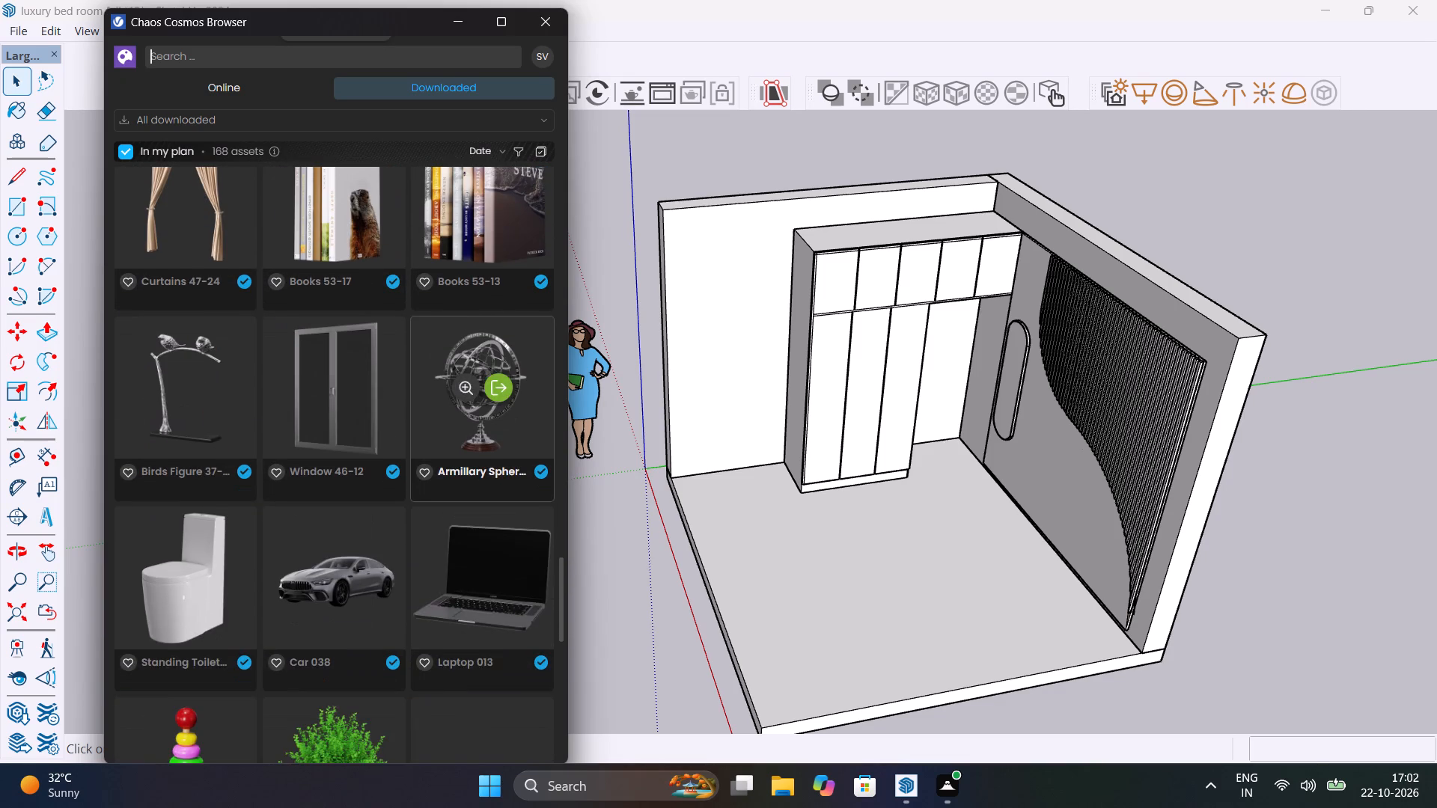
scroll(432, 499, "down", 1)
scroll(432, 499, "up", 6)
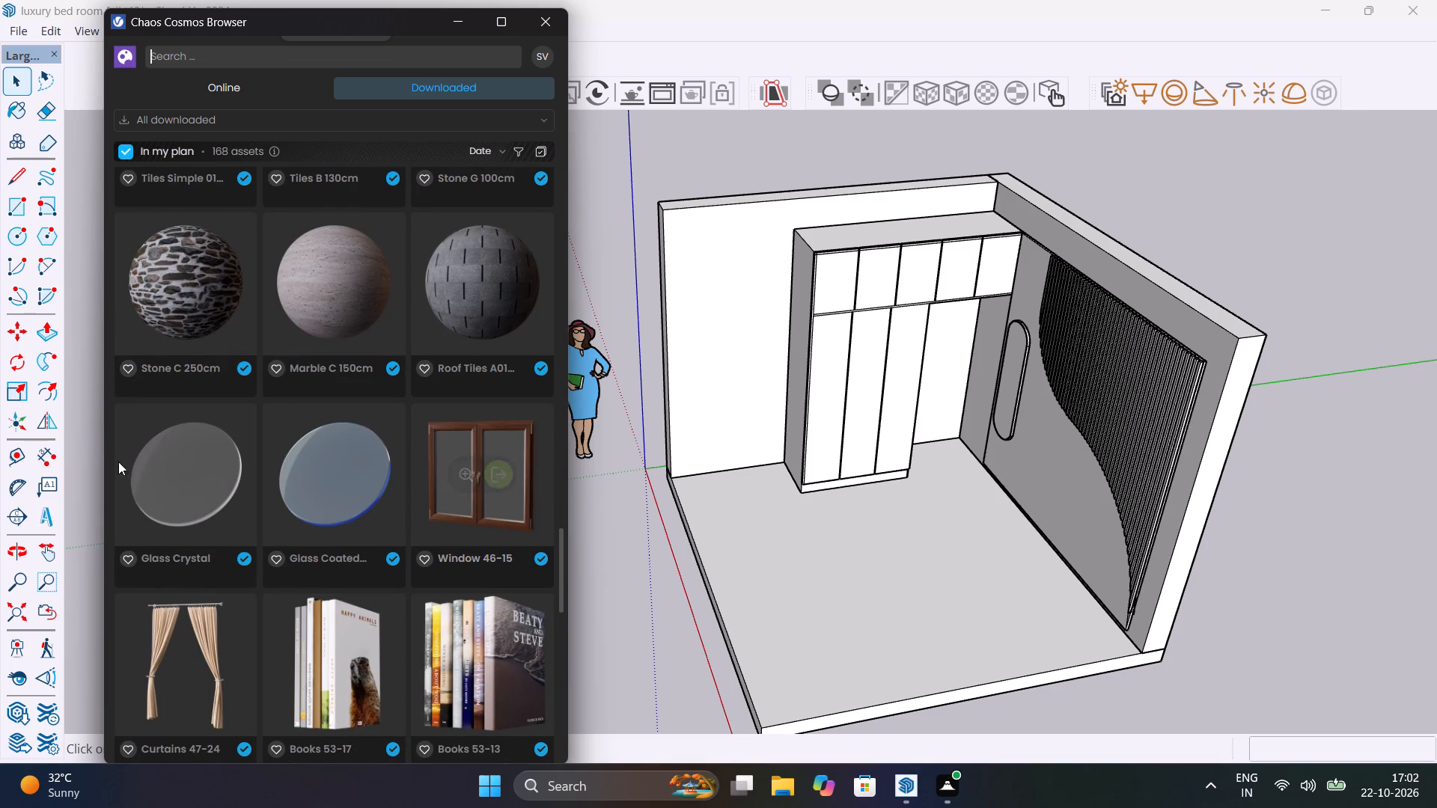
Import the Glass Crystal material from the downloaded Cosmos assets into the scene.
left_click(213, 476)
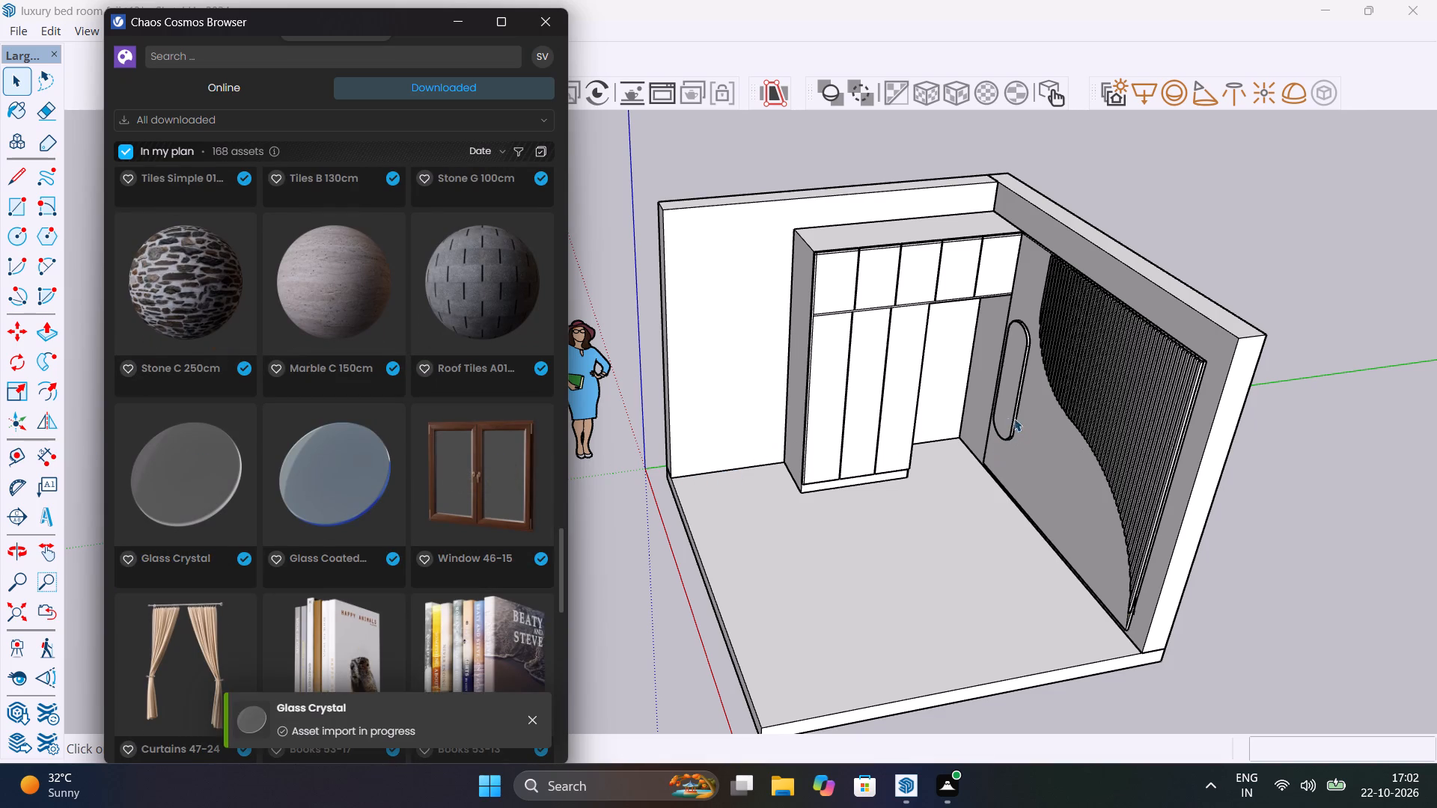
left_click(200, 468)
scroll(633, 606, "down", 13)
scroll(728, 509, "up", 9)
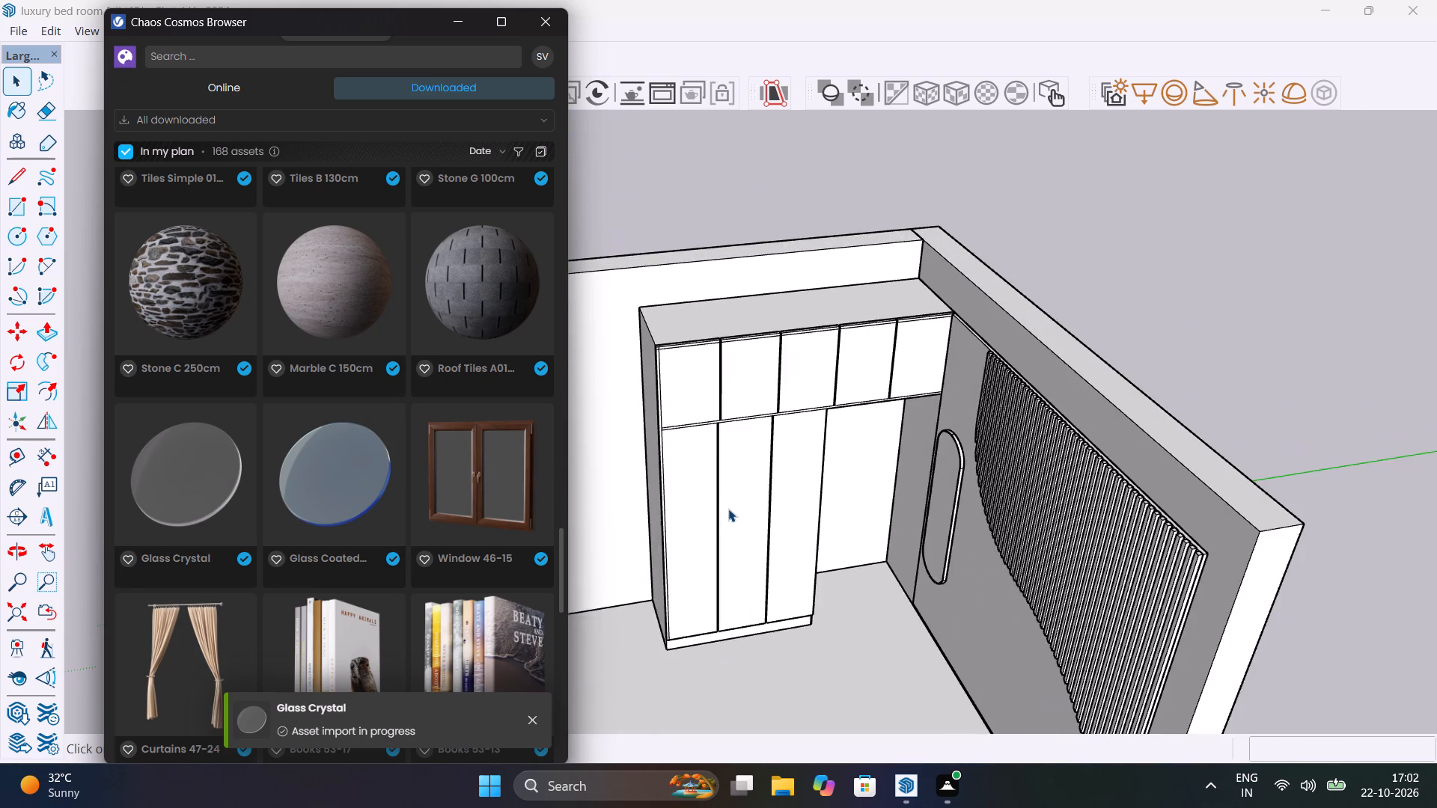
scroll(728, 509, "up", 8)
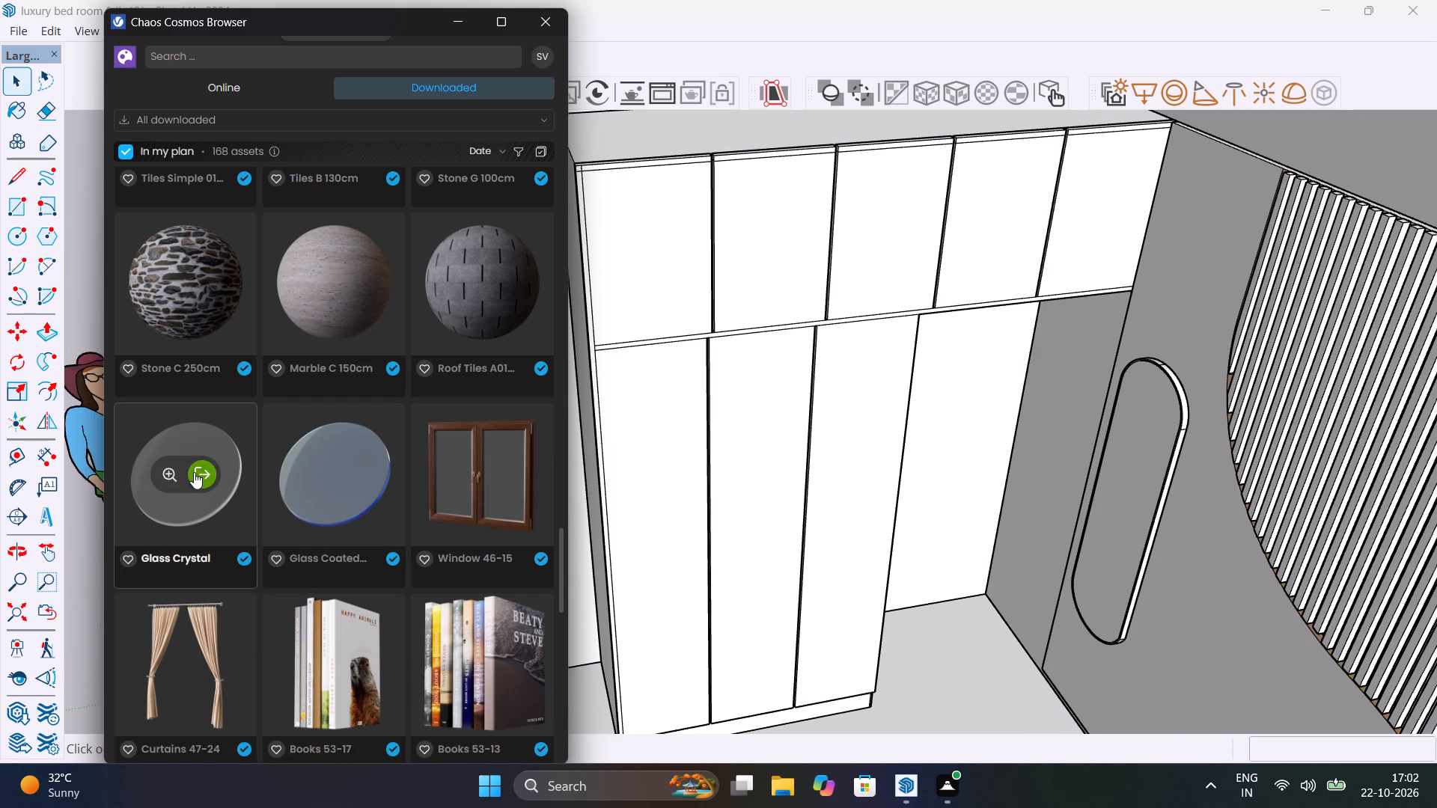
left_click(194, 472)
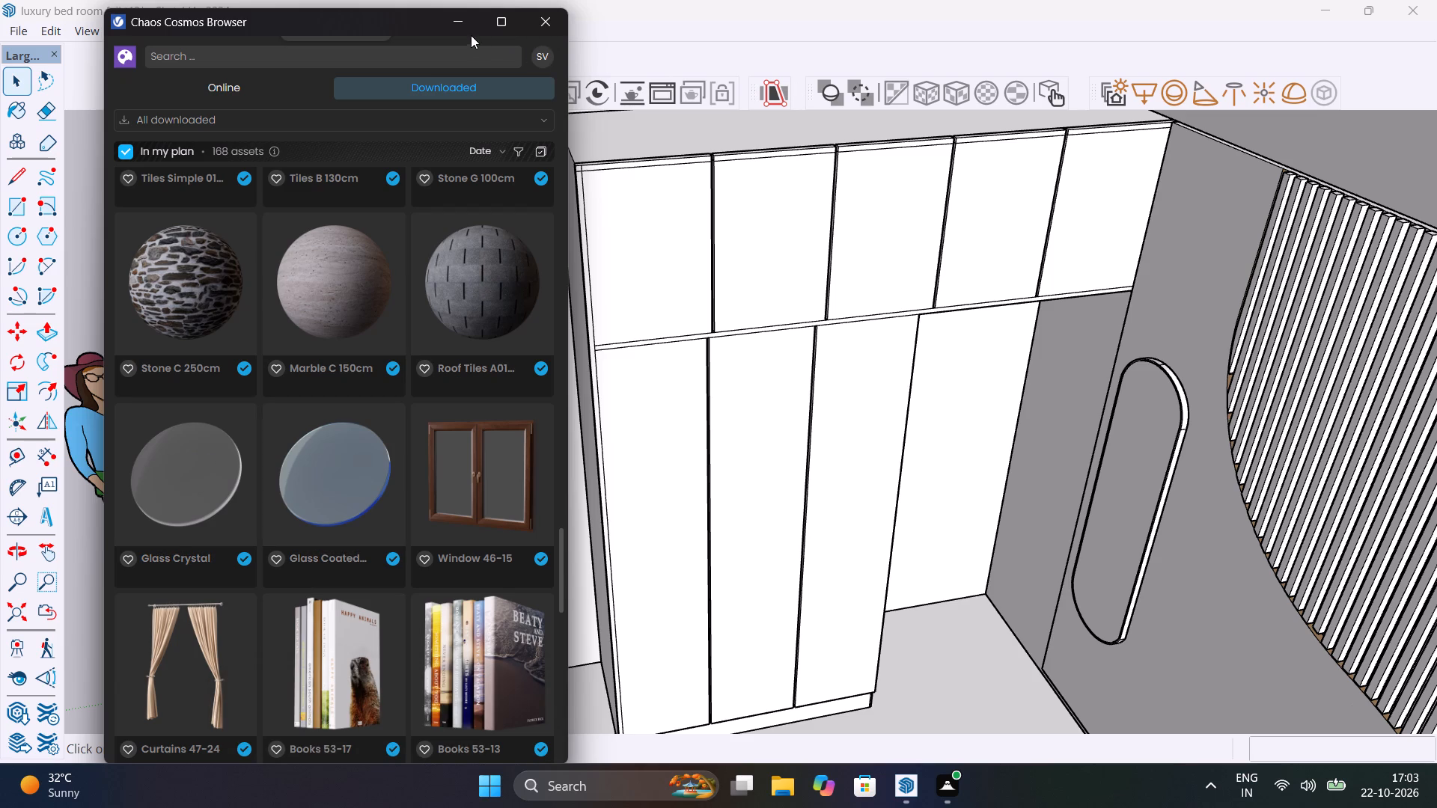
Apply the Glass Crystal#2 material to the front face inside the mirror group, and leave the group.
left_click_drag(402, 16, 388, 181)
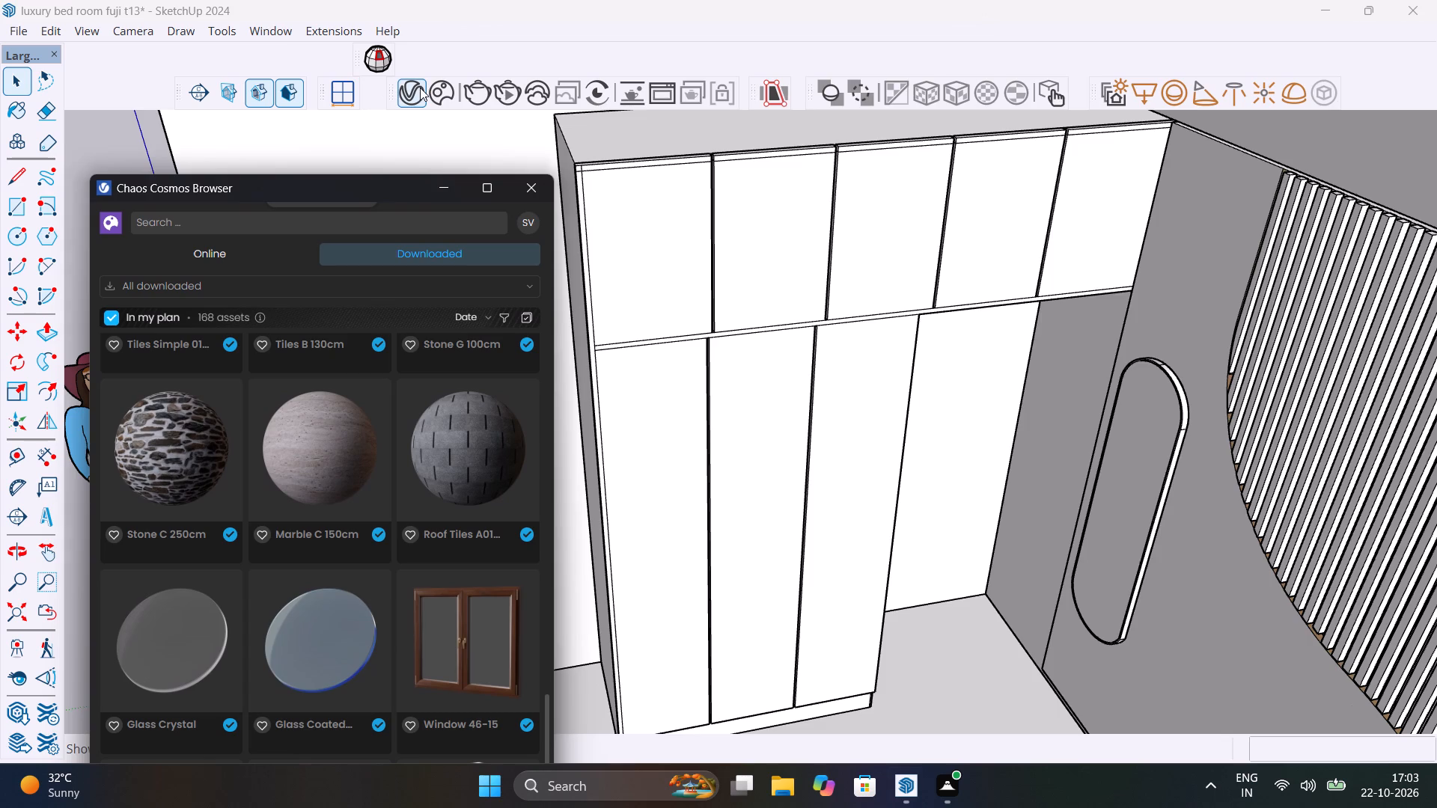
left_click(420, 87)
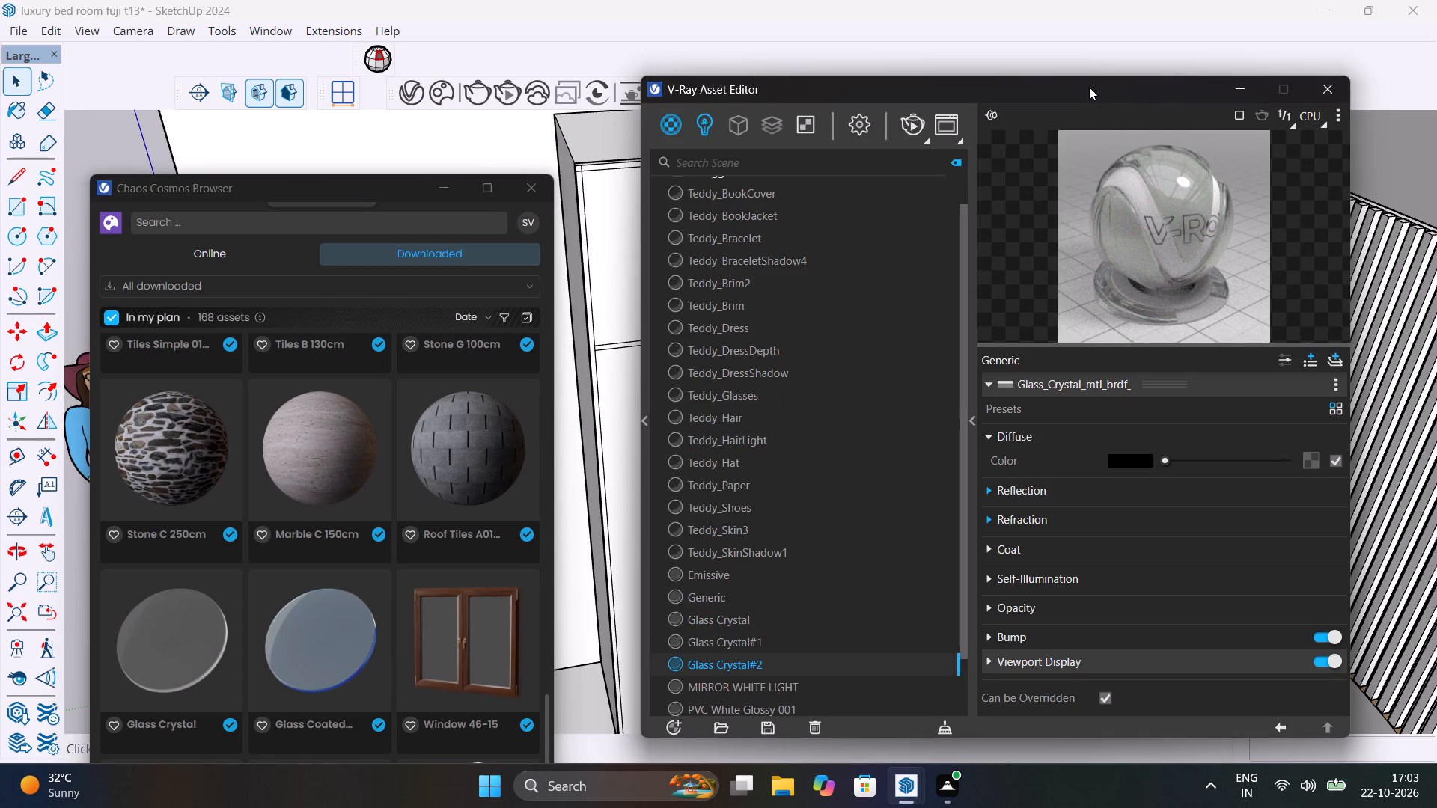
left_click_drag(1089, 87, 581, 73)
scroll(1086, 533, "up", 8)
middle_click_drag(1131, 559, 1224, 544)
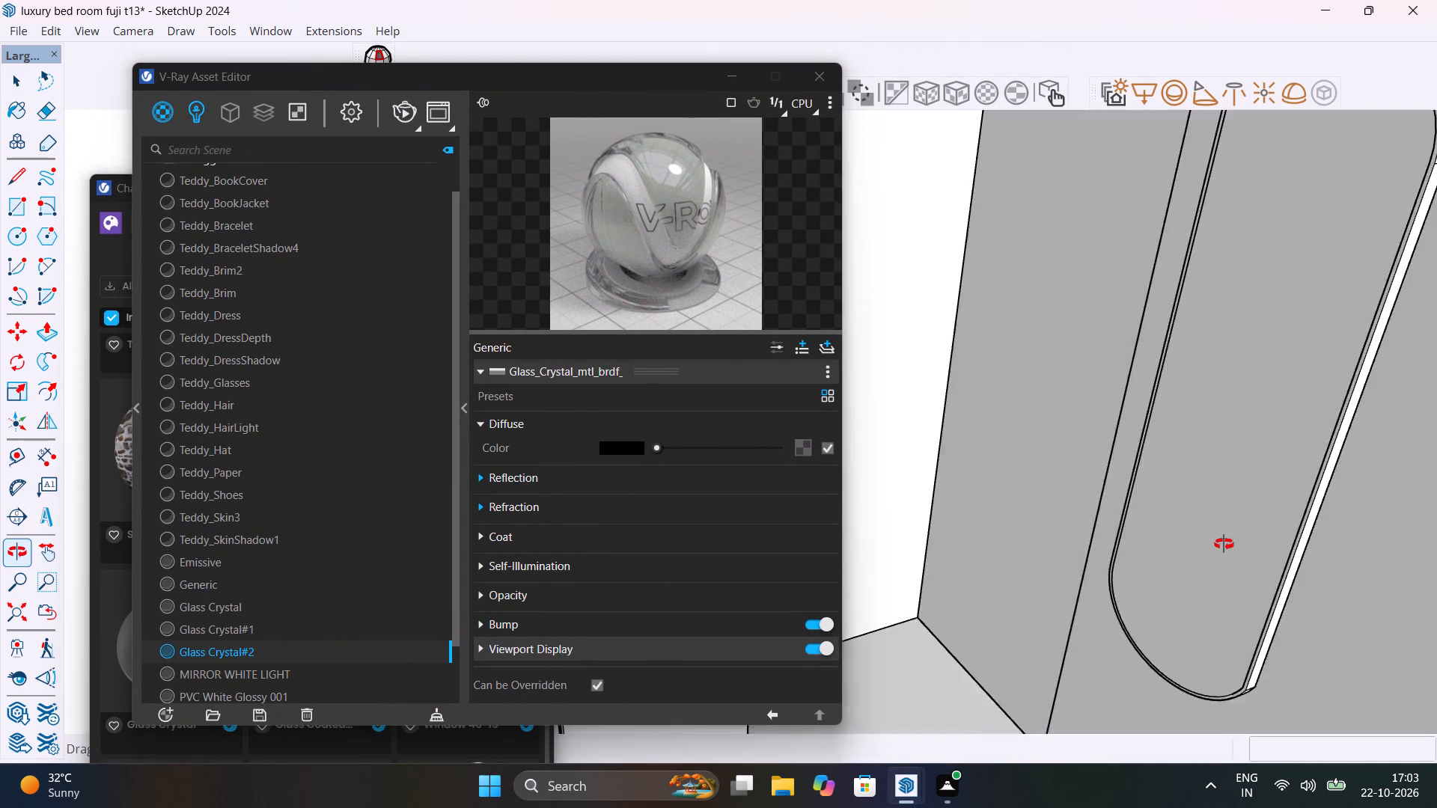
middle_click_drag(1224, 544, 1293, 554)
scroll(1254, 524, "up", 5)
left_click(1254, 522)
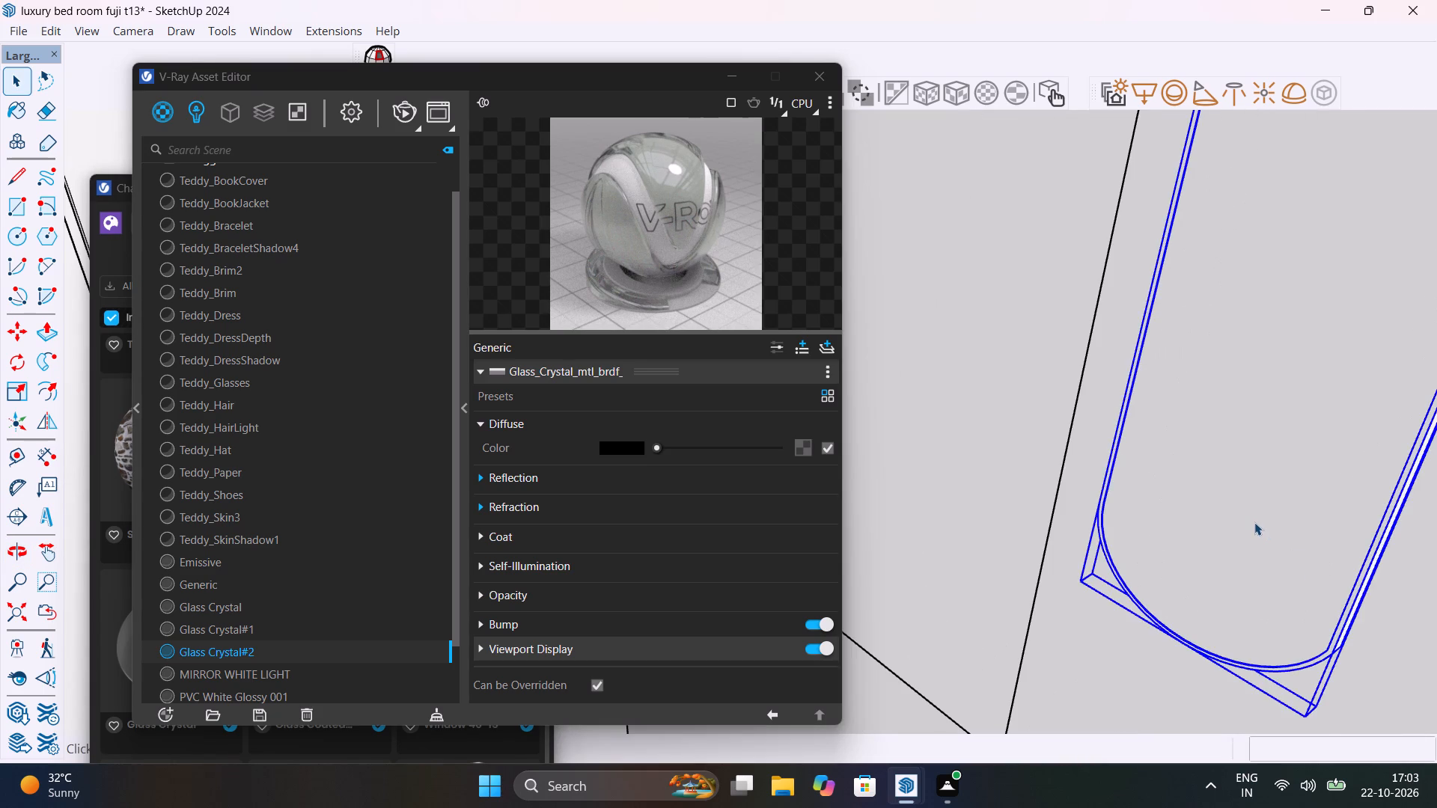
double_click(1254, 522)
left_click(1254, 521)
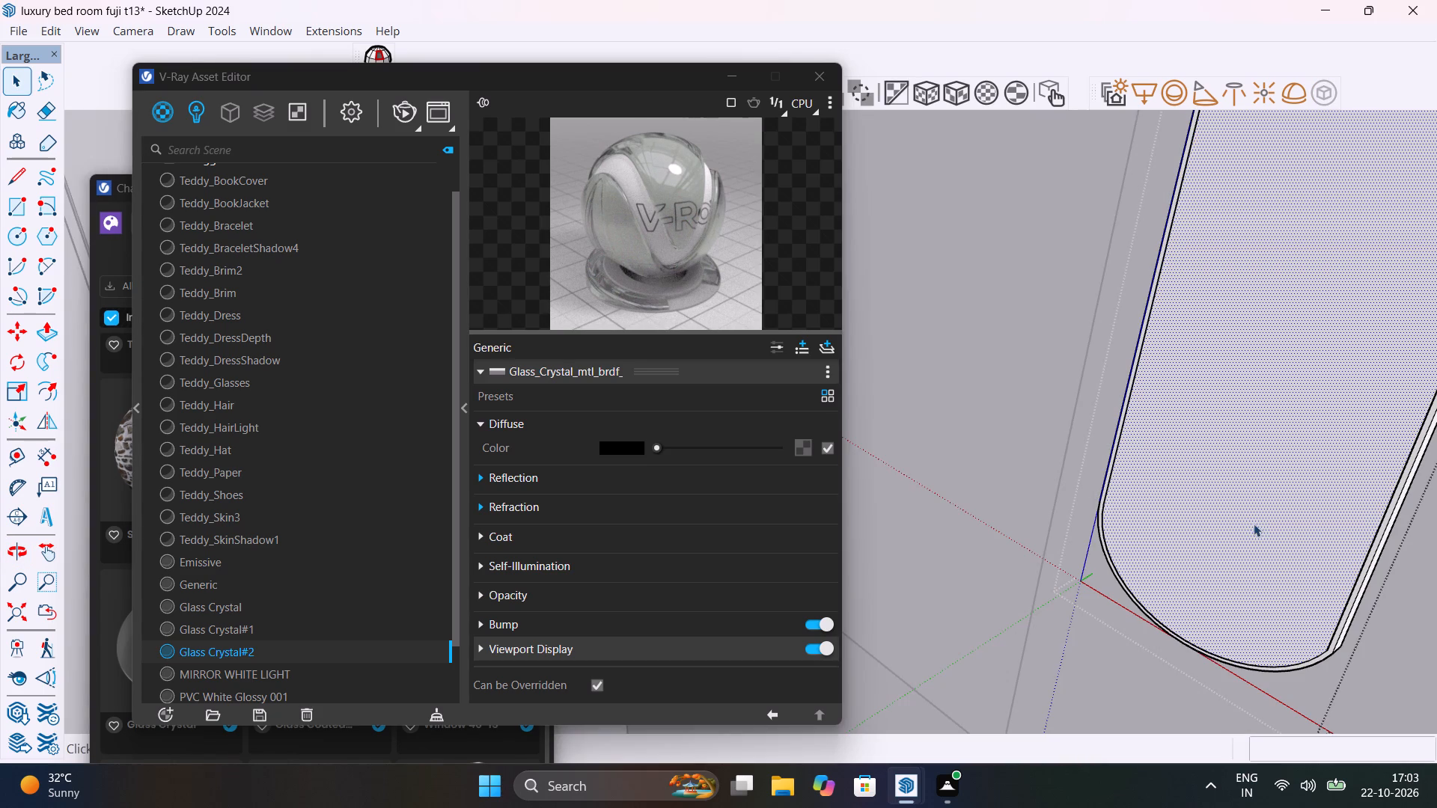
right_click(348, 646)
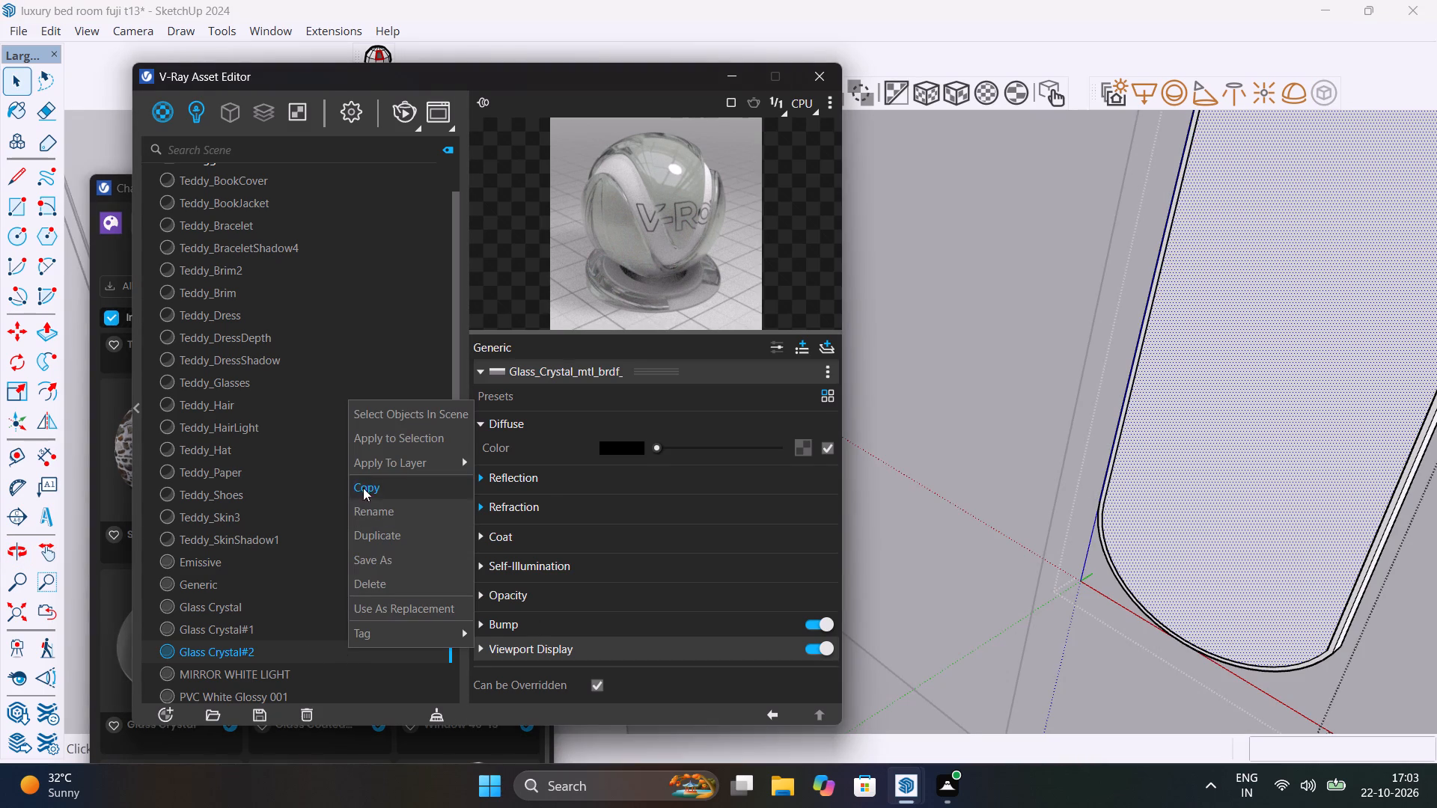
left_click(392, 438)
scroll(966, 646, "down", 4)
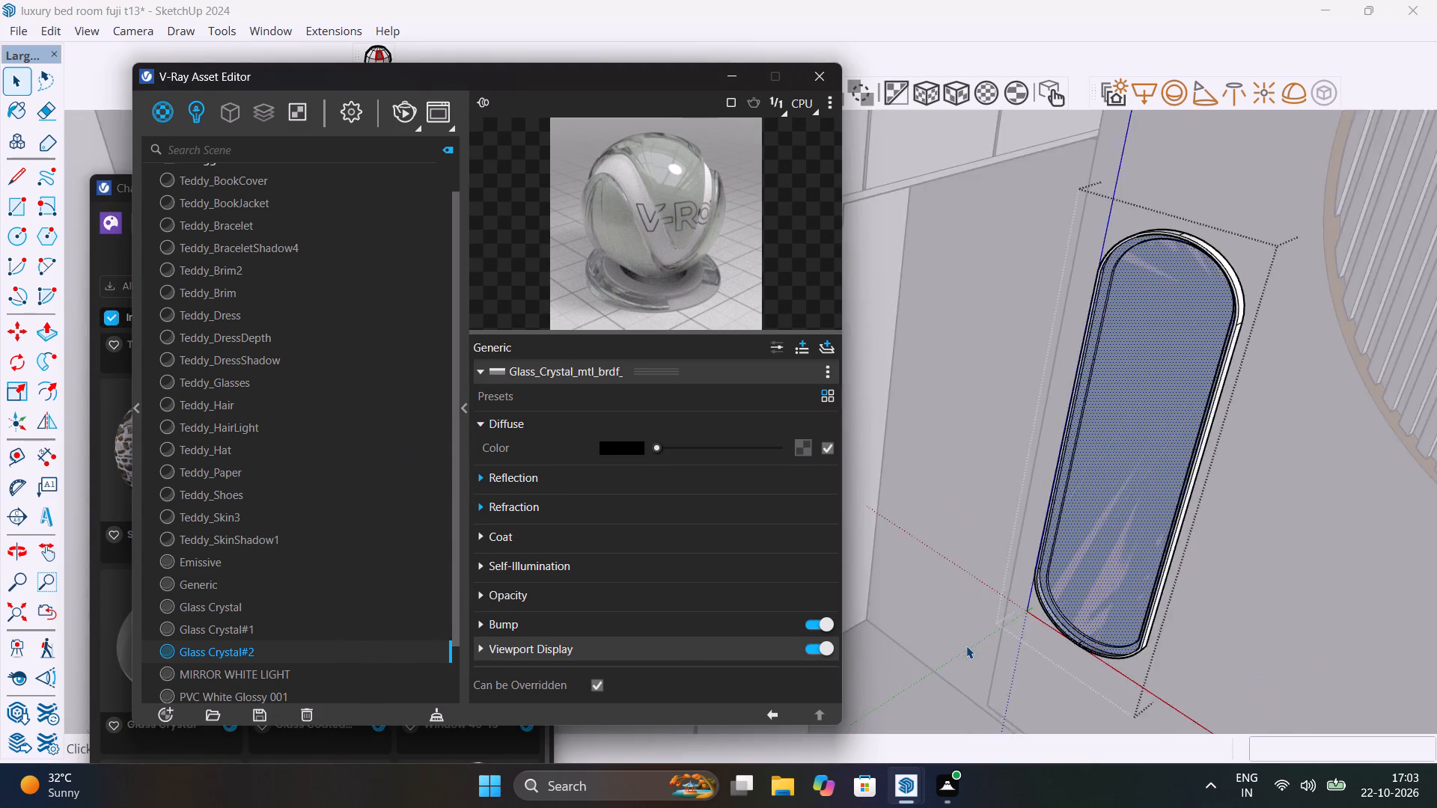
scroll(966, 646, "down", 7)
left_click(1342, 171)
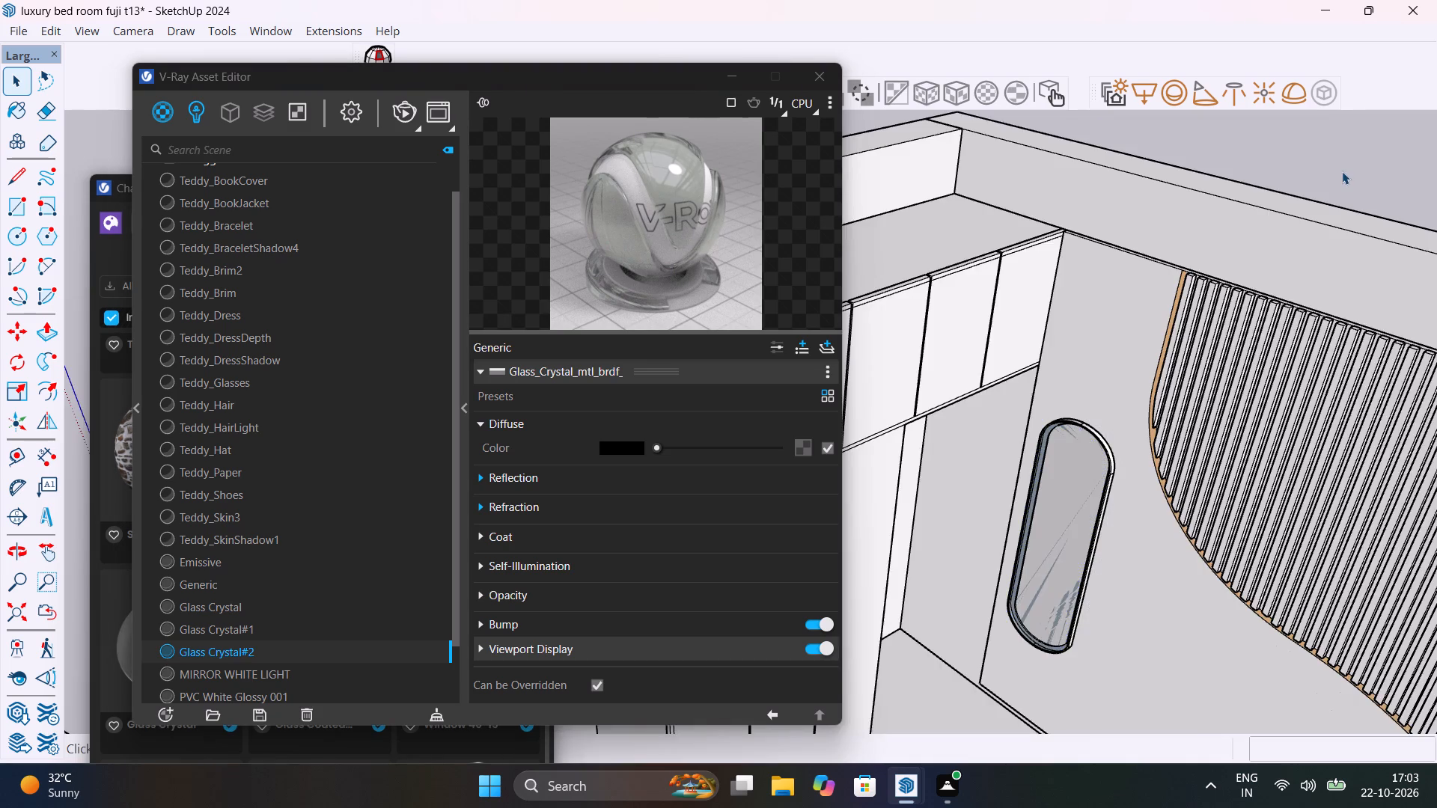
Start a V-Ray test render framed on the mirror and slatted back wall.
scroll(1342, 171, "down", 3)
middle_click_drag(1187, 498, 1436, 423)
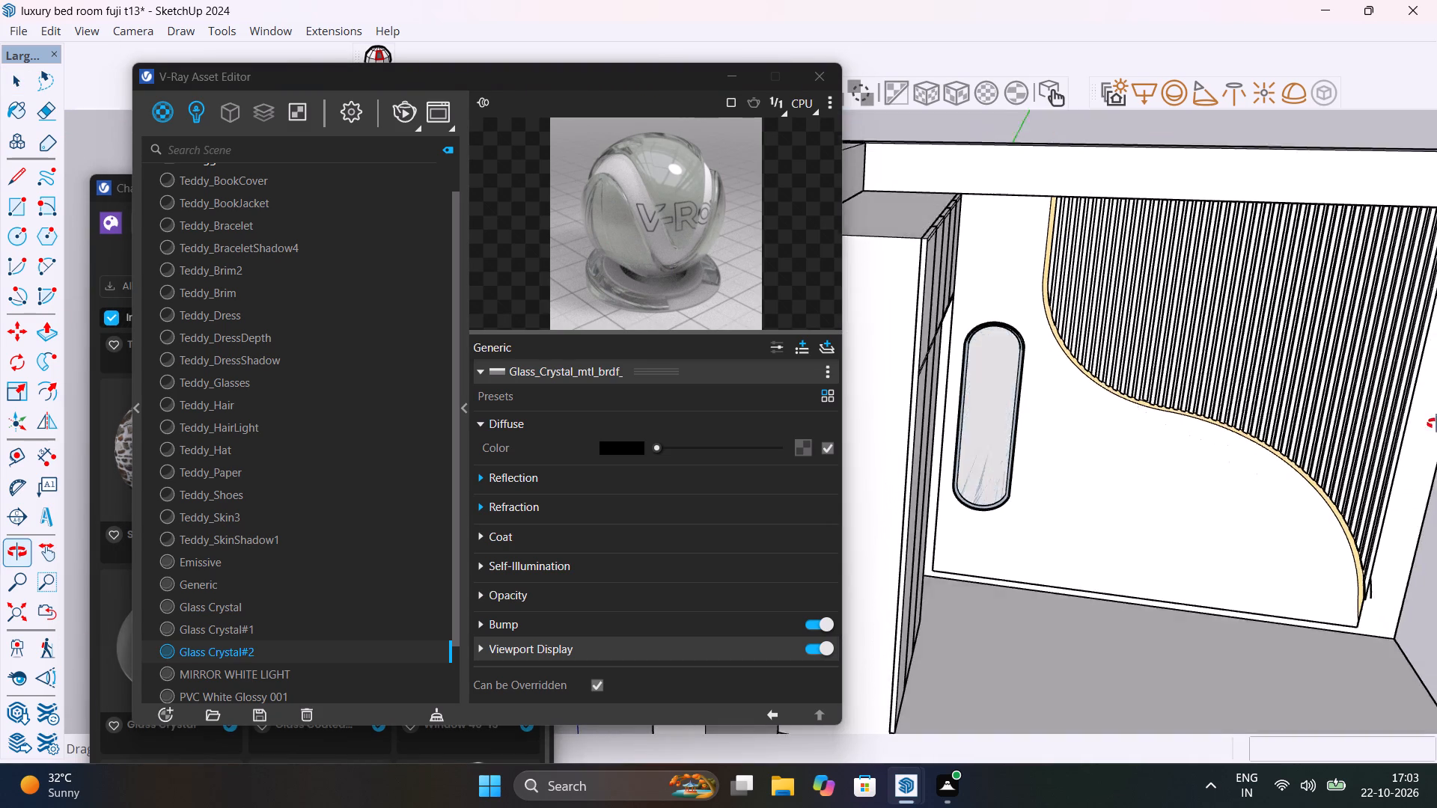
middle_click_drag(1436, 423, 1361, 438)
scroll(1416, 476, "down", 1, "shift")
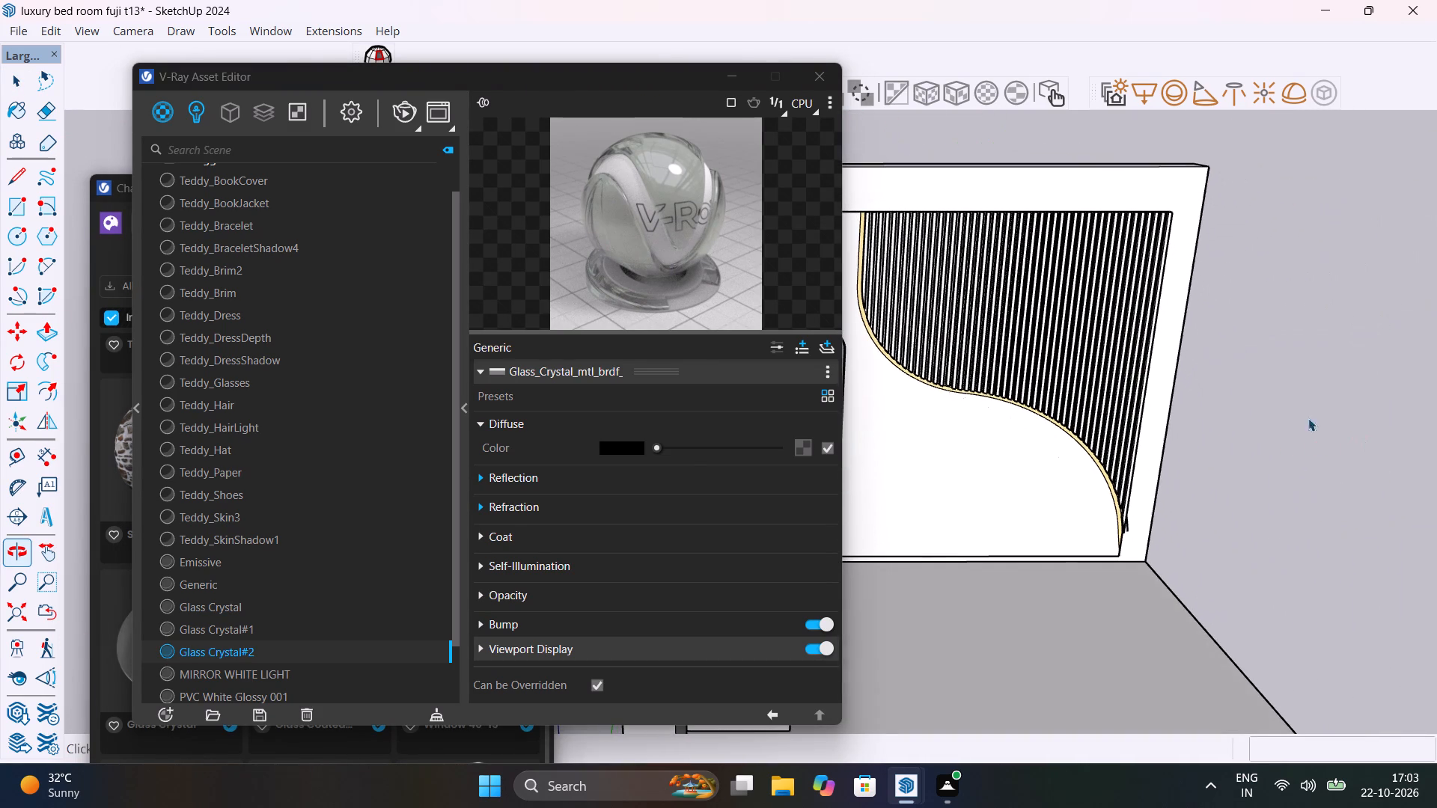
left_click_drag(575, 87, 1140, 522)
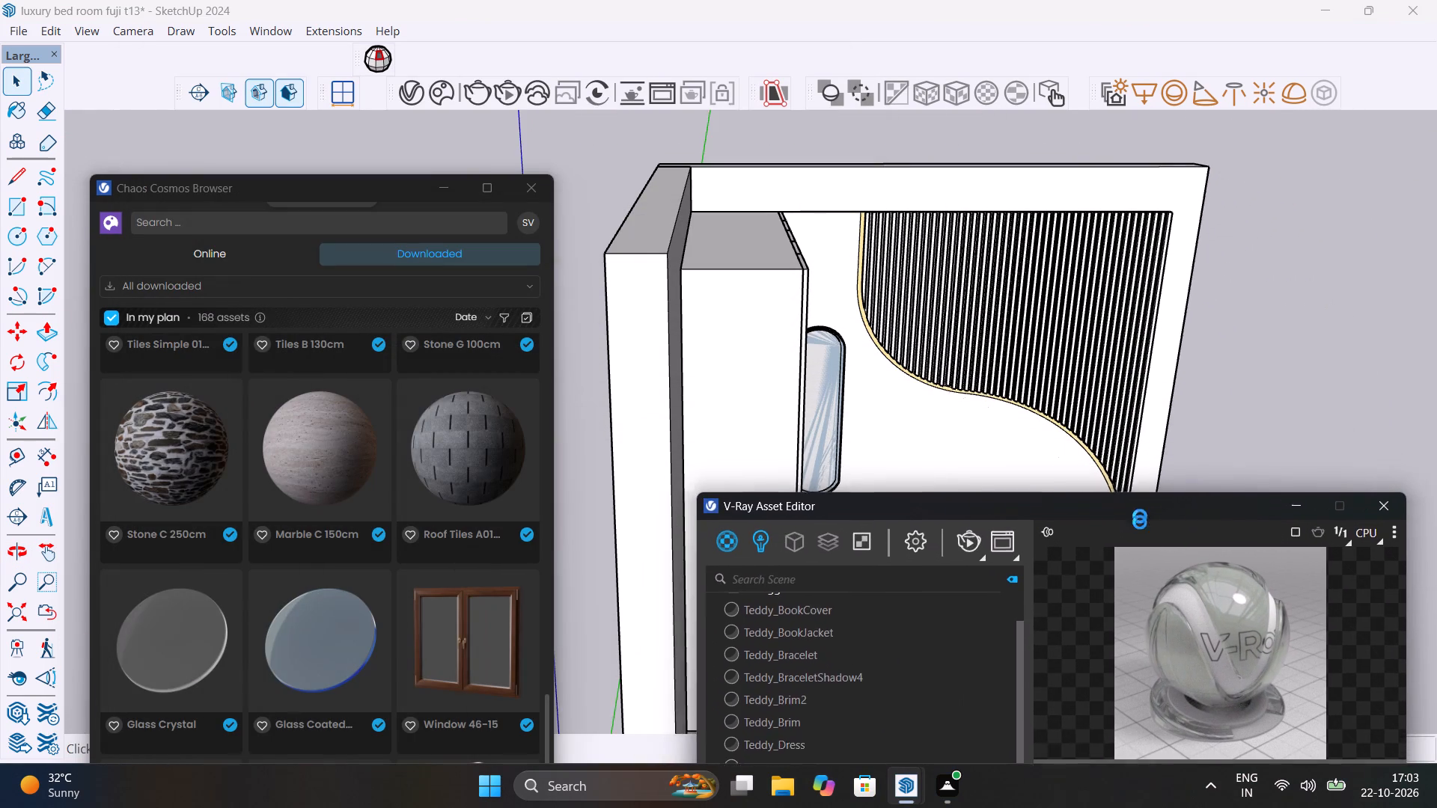
left_click_drag(1140, 522, 1120, 550)
middle_click_drag(1106, 447, 1055, 314)
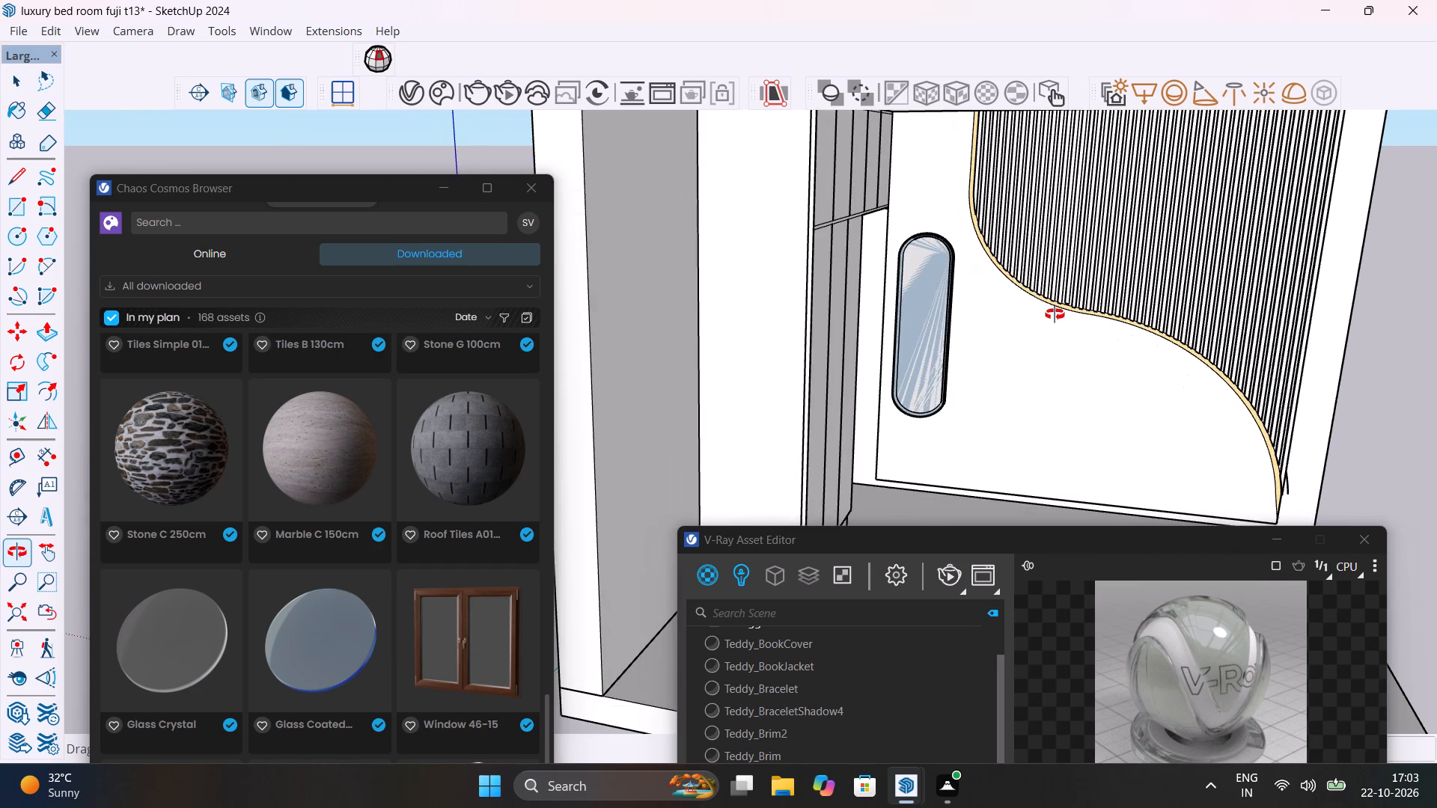
middle_click_drag(1055, 314, 1048, 382)
left_click(945, 572)
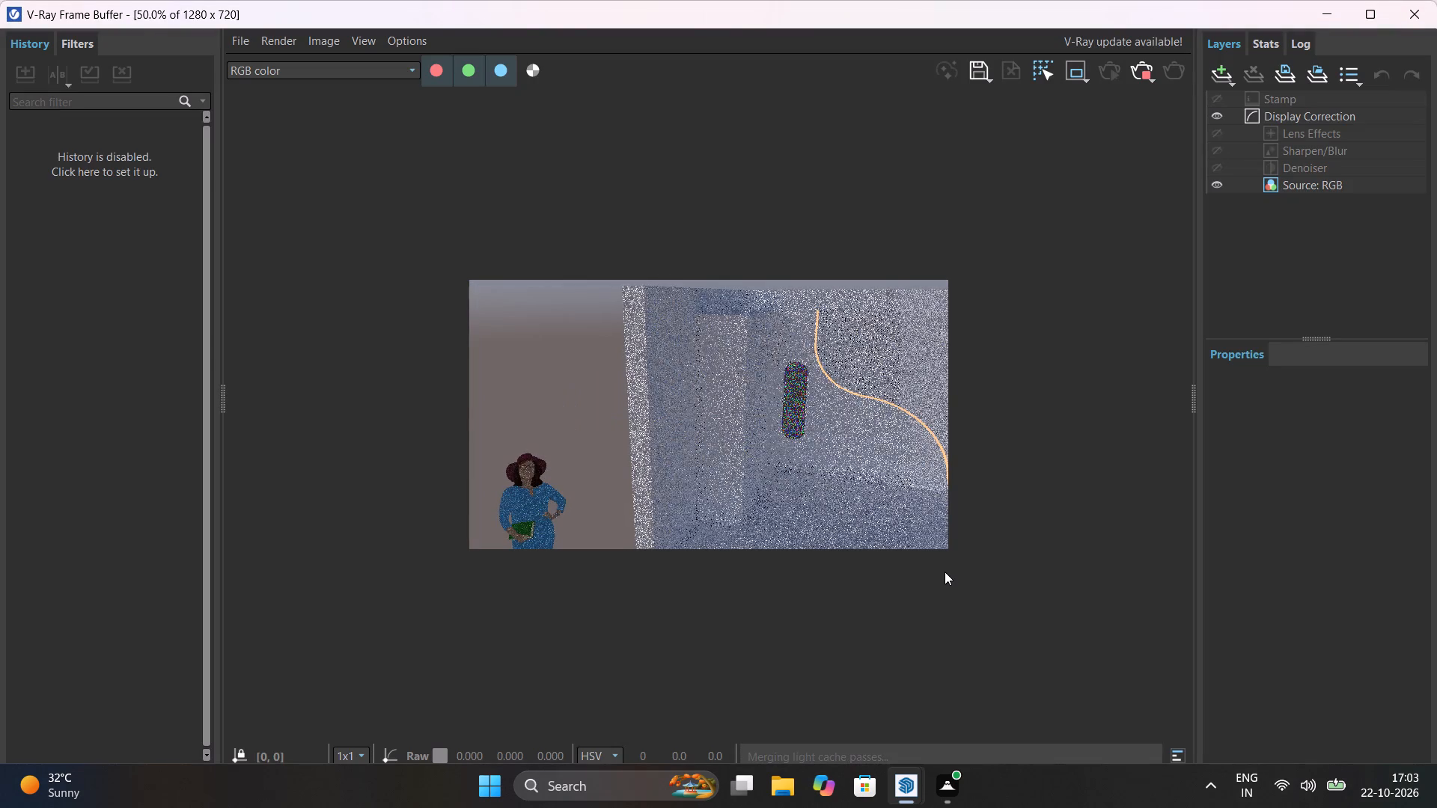
Examine the mirror's glass up close in the test render, stop the render, and close the frame buffer and Asset Editor.
scroll(791, 383, "up", 4)
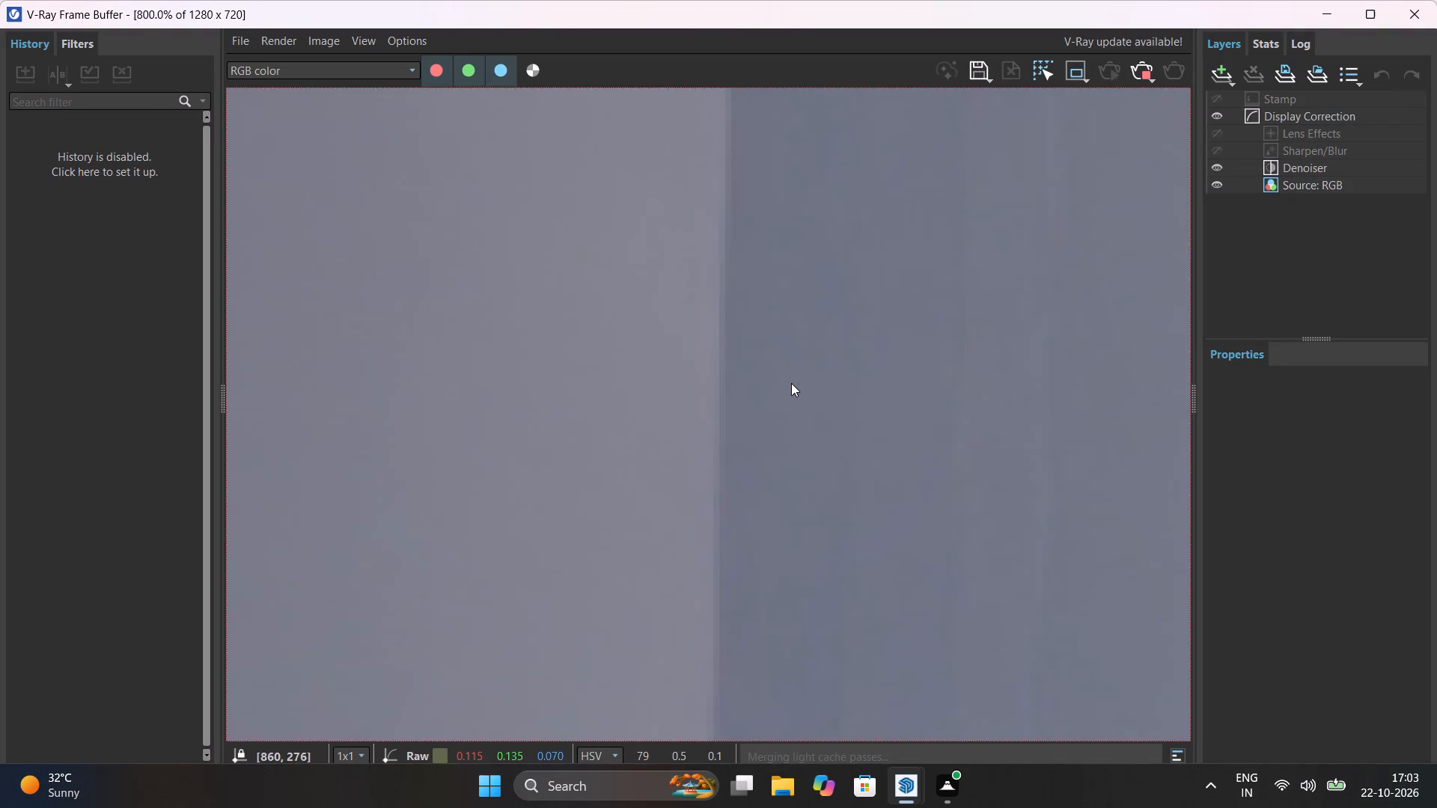
scroll(791, 383, "up", 3)
scroll(791, 383, "down", 10)
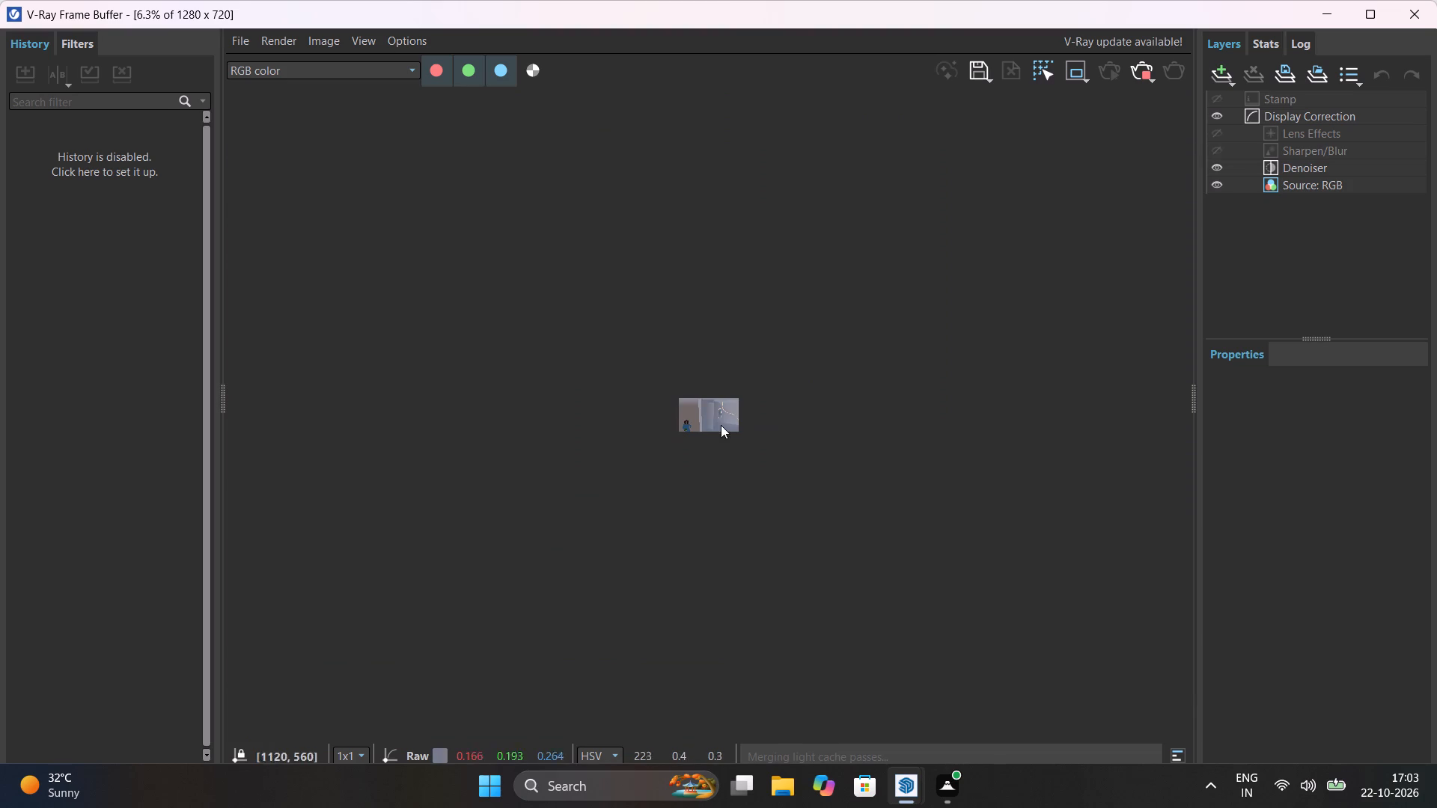
scroll(721, 425, "up", 4)
scroll(846, 361, "up", 1)
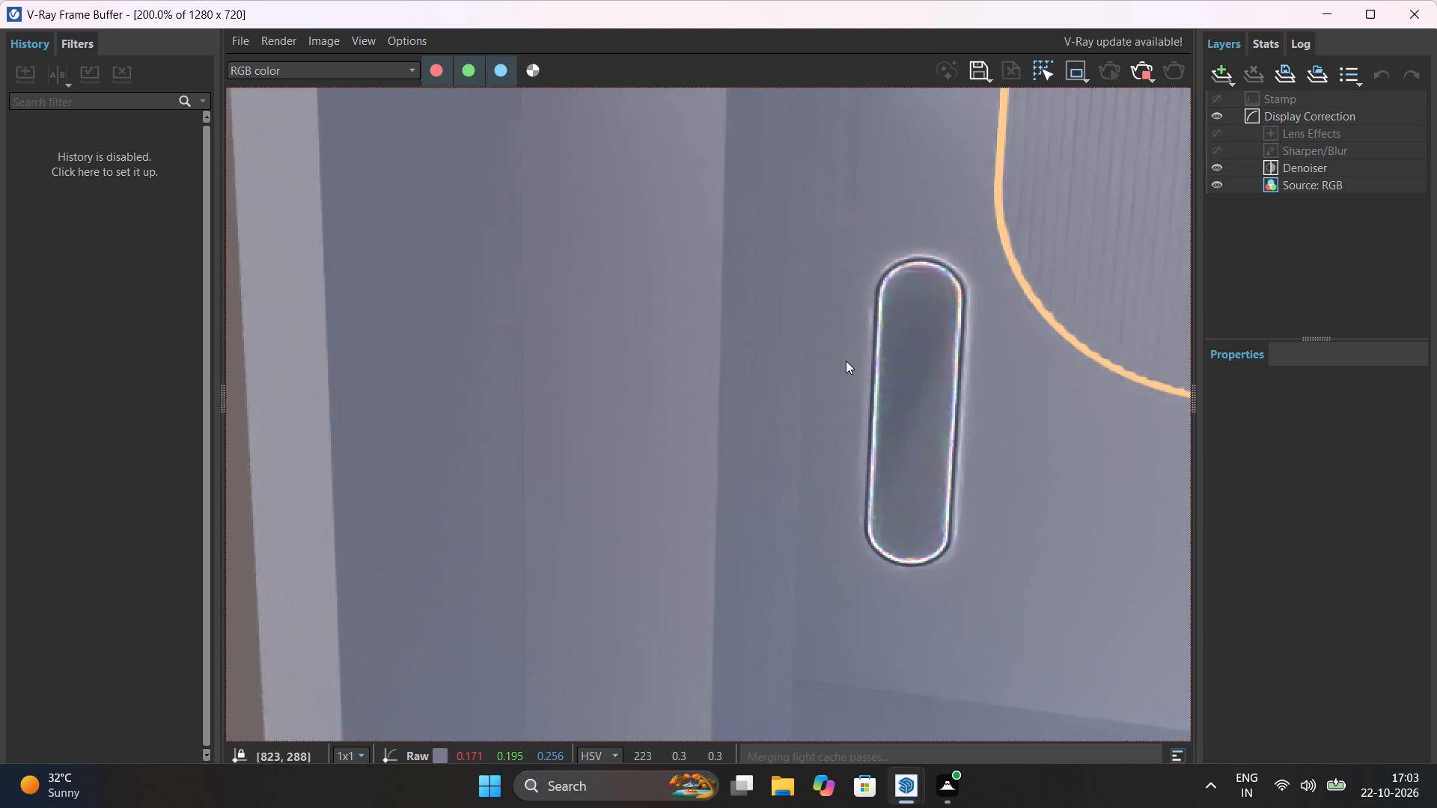
scroll(846, 361, "up", 1)
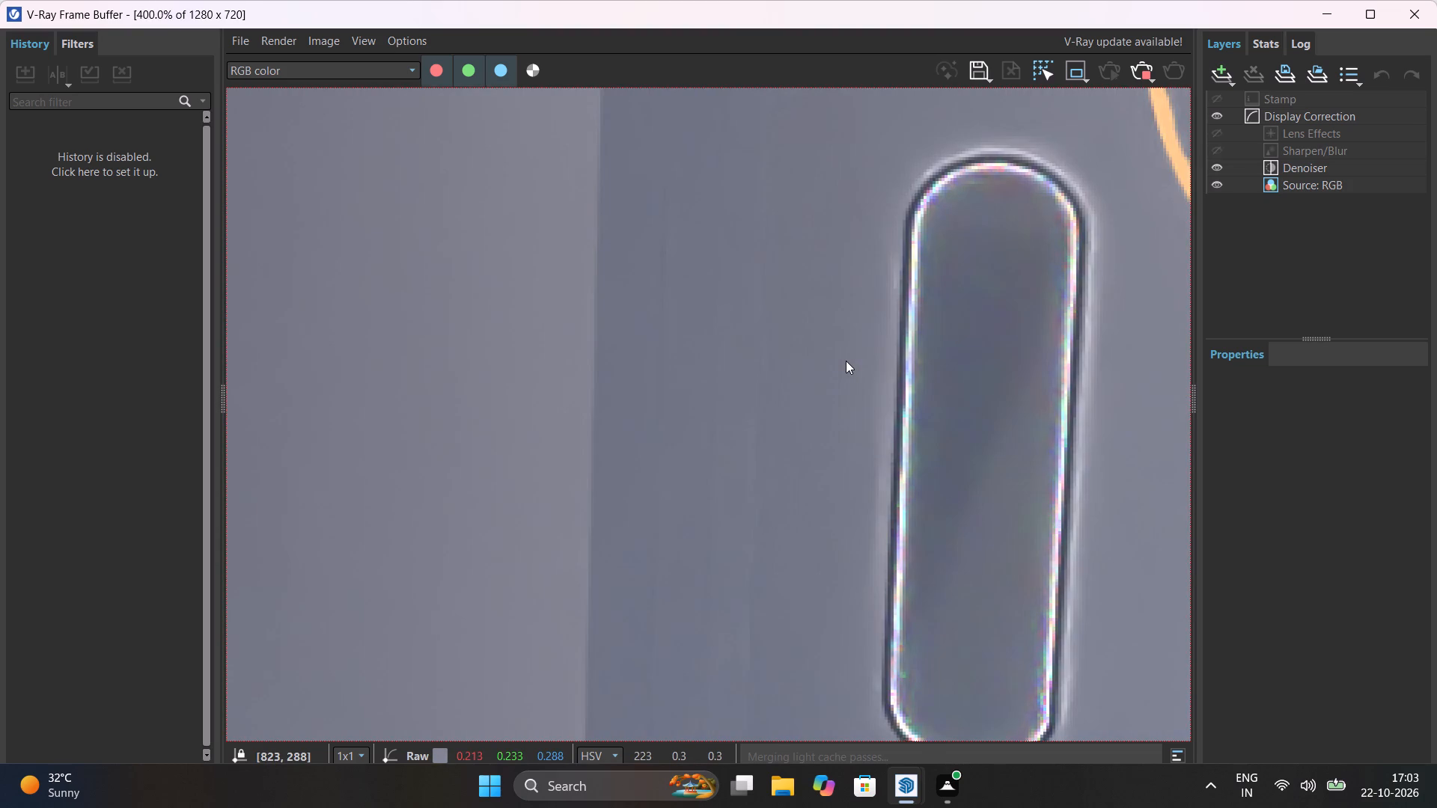
scroll(846, 361, "down", 3)
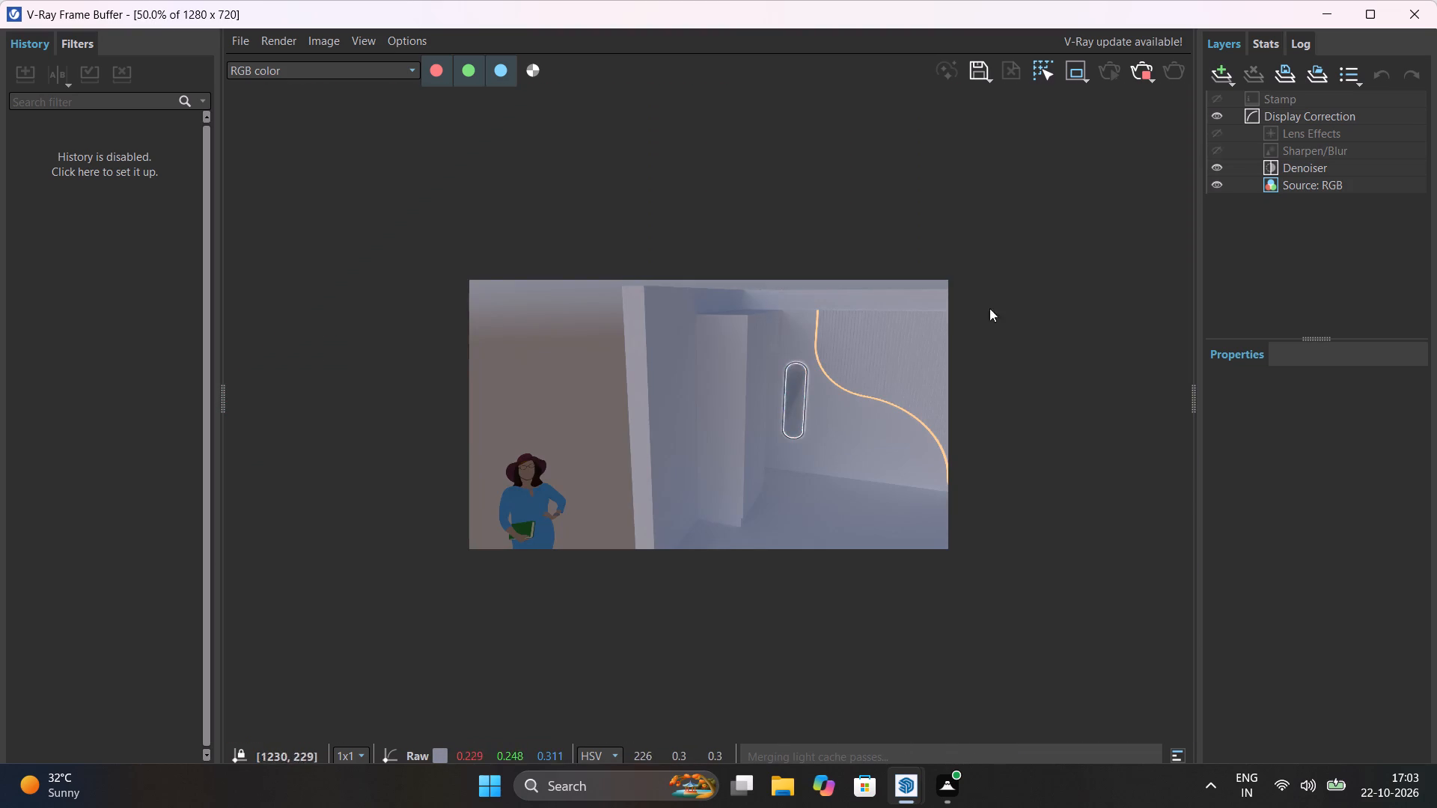
left_click(1138, 73)
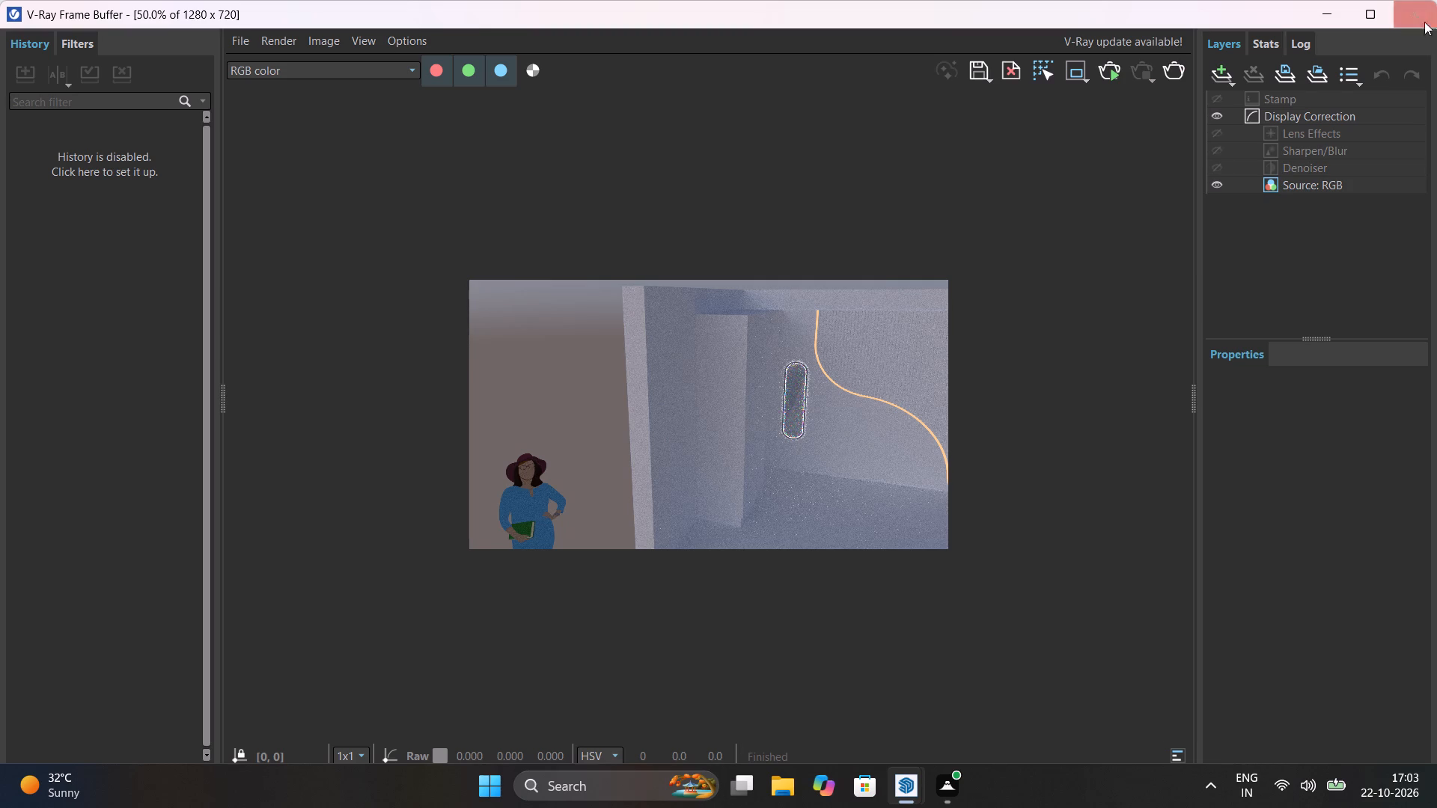
left_click(1396, 17)
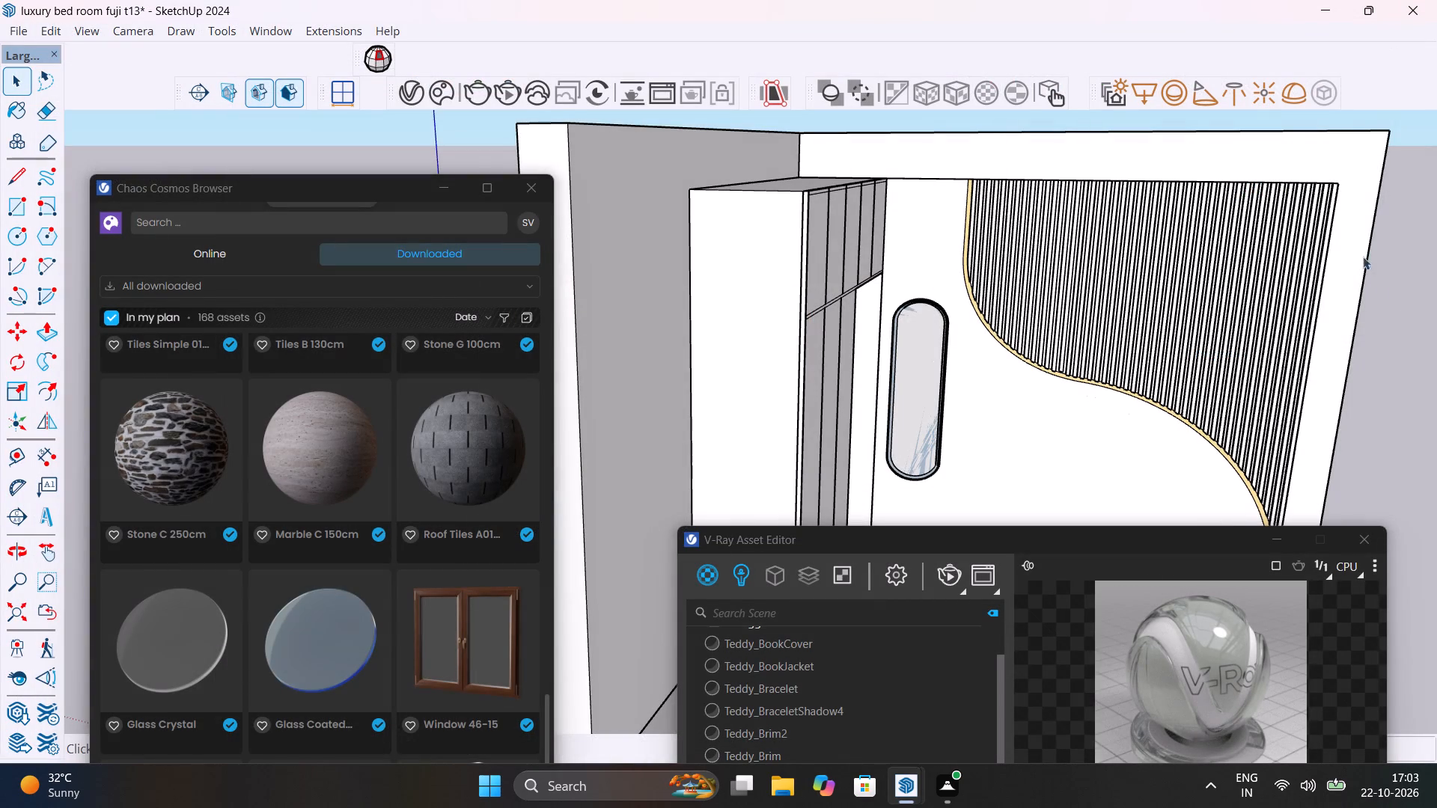
left_click(1370, 536)
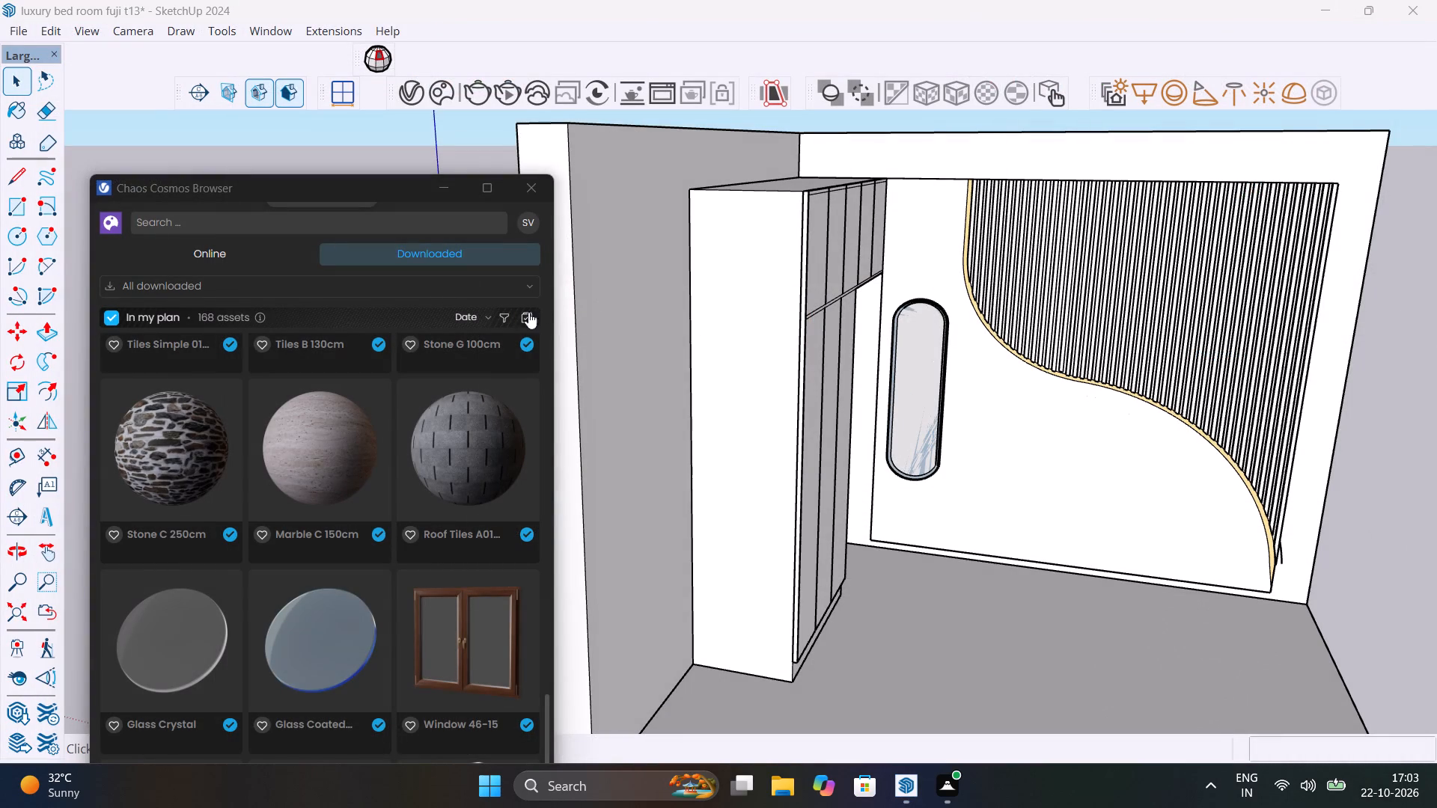
Look through the downloaded Cosmos assets for a better mirror finish among the materials and objects.
scroll(406, 355, "down", 9)
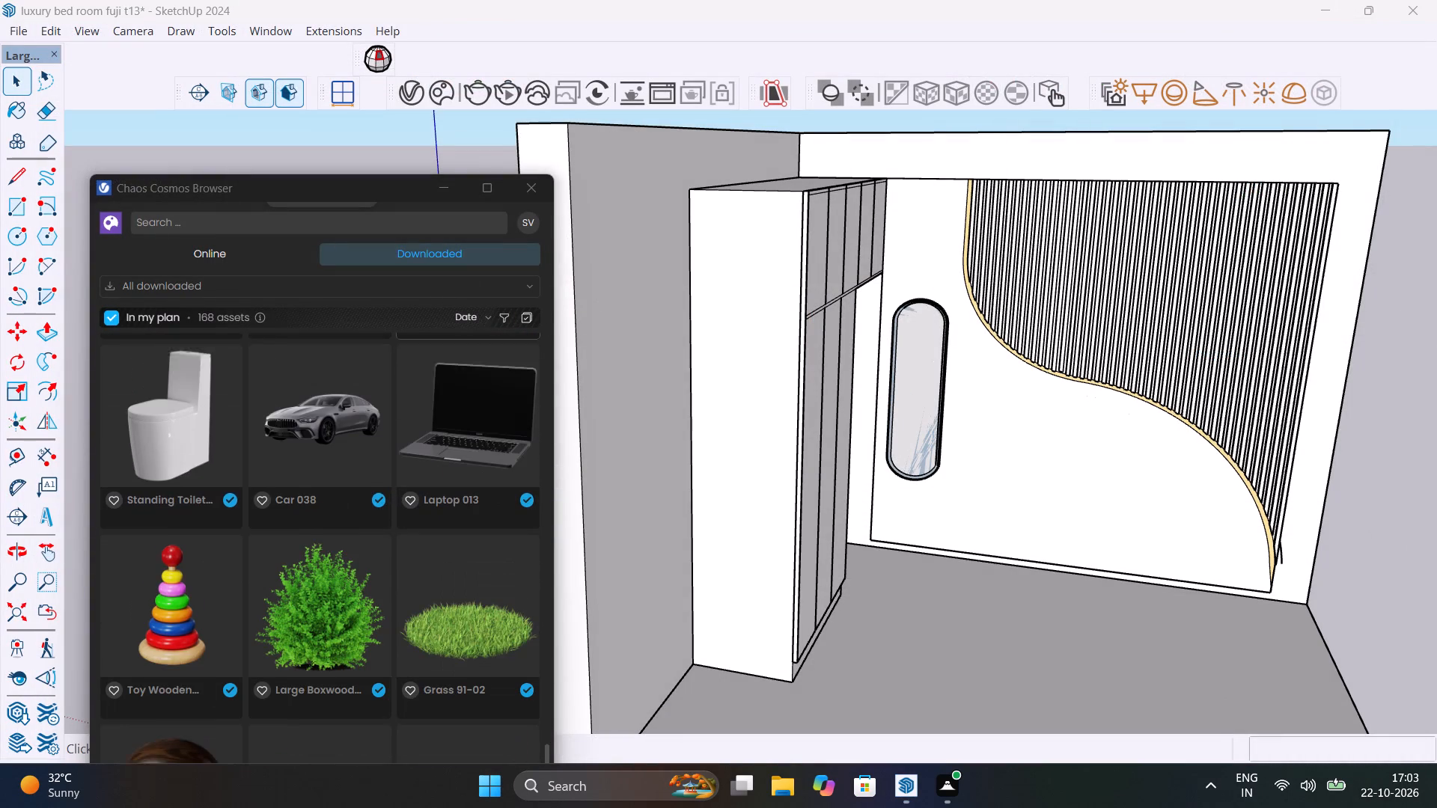
scroll(406, 355, "down", 3)
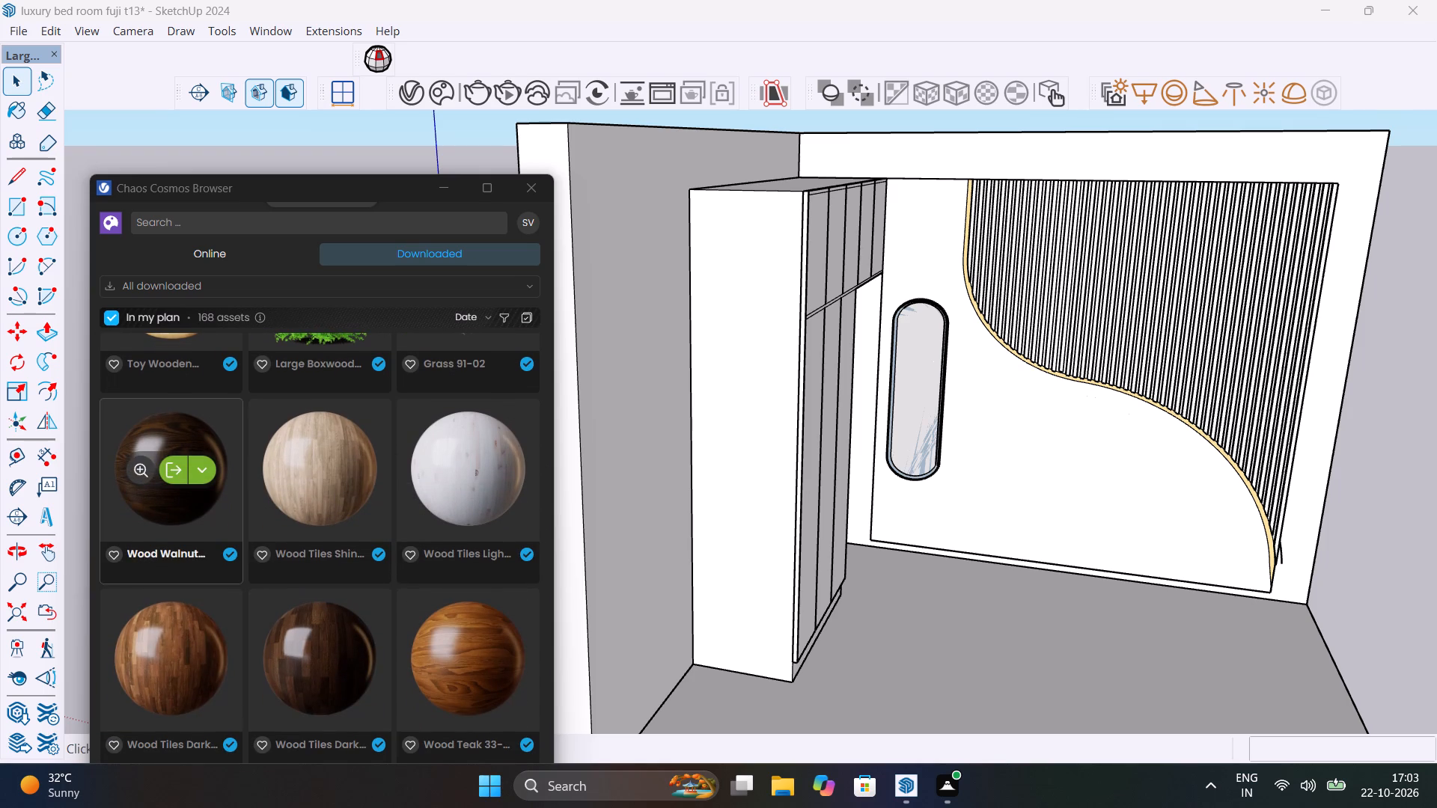
scroll(171, 511, "down", 1)
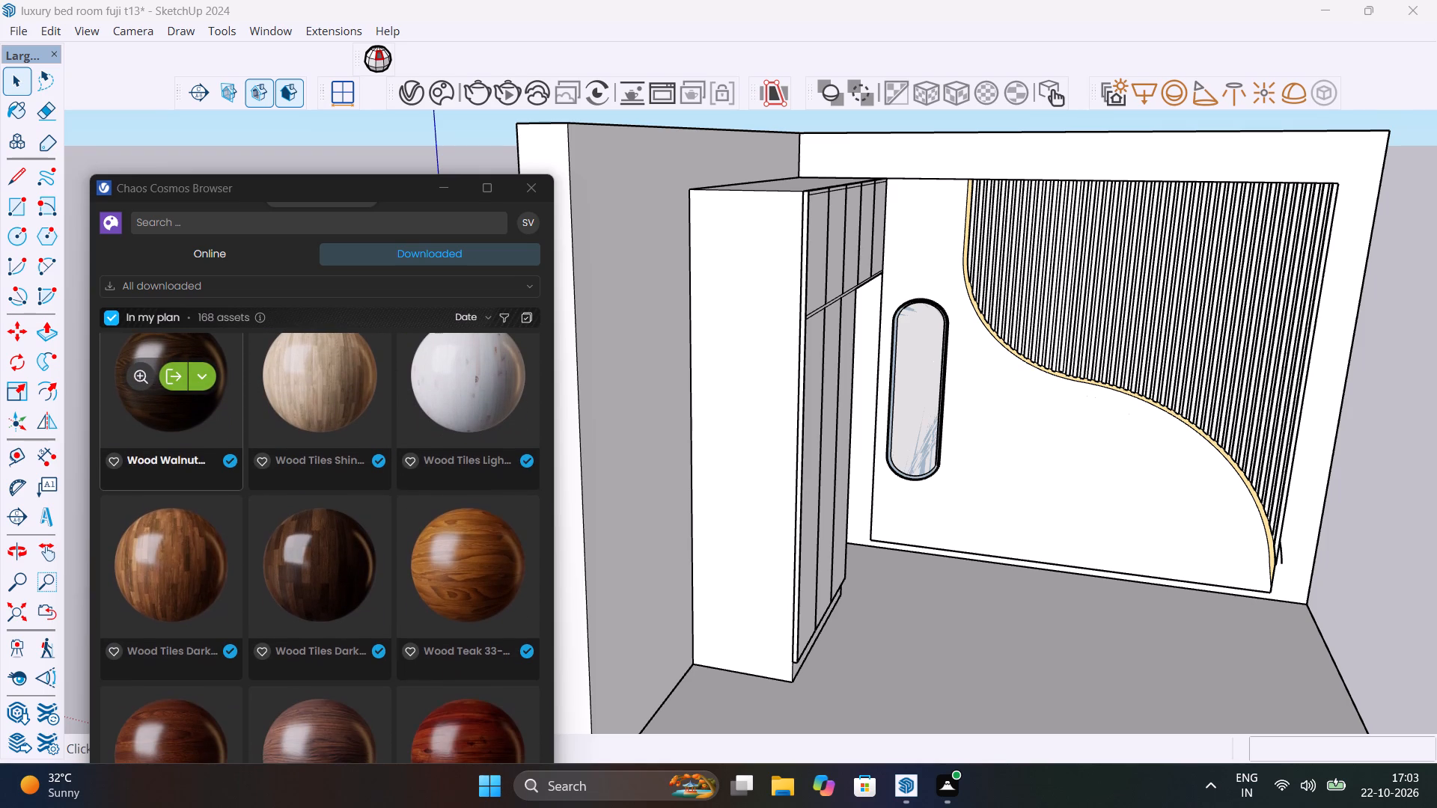
scroll(171, 511, "down", 2)
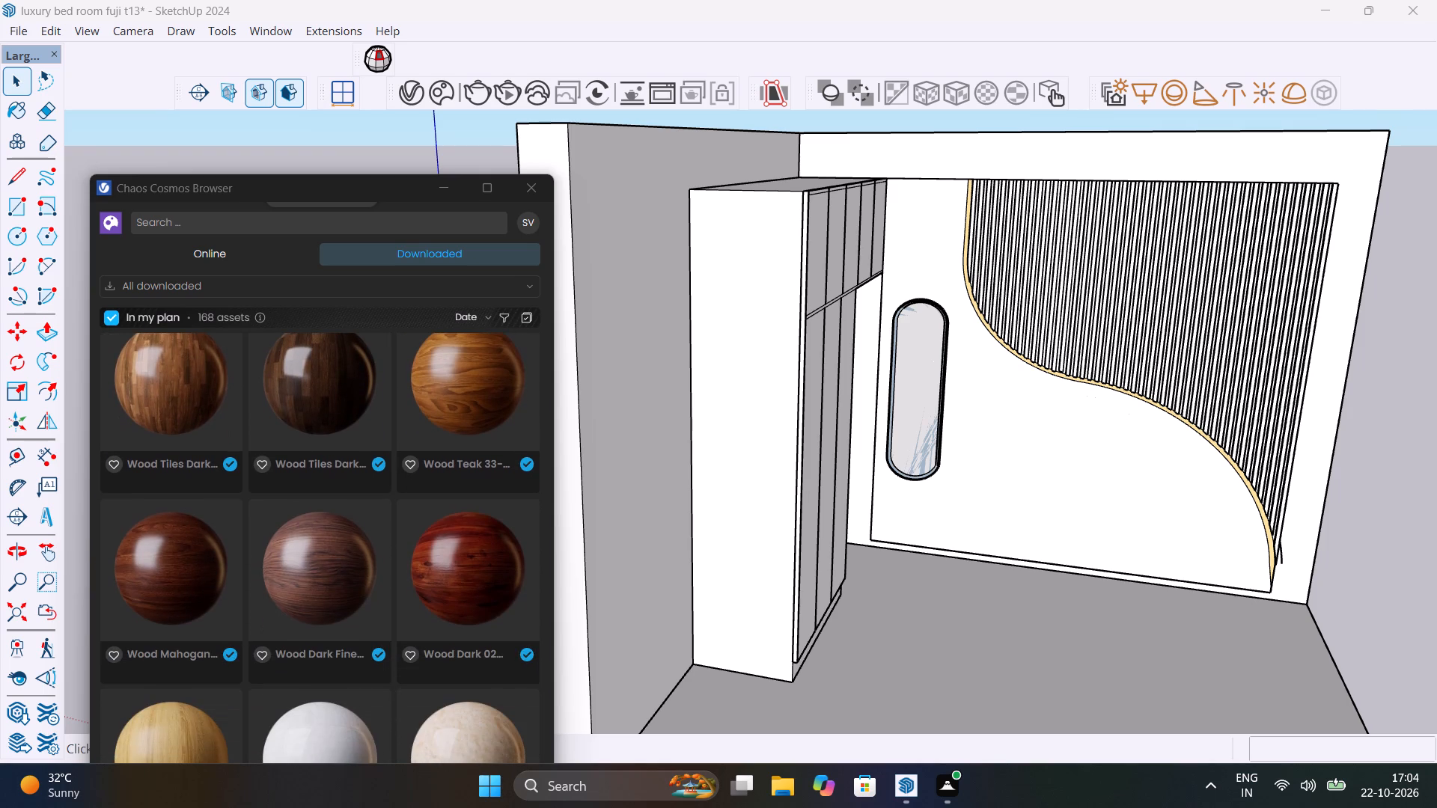
scroll(171, 511, "down", 2)
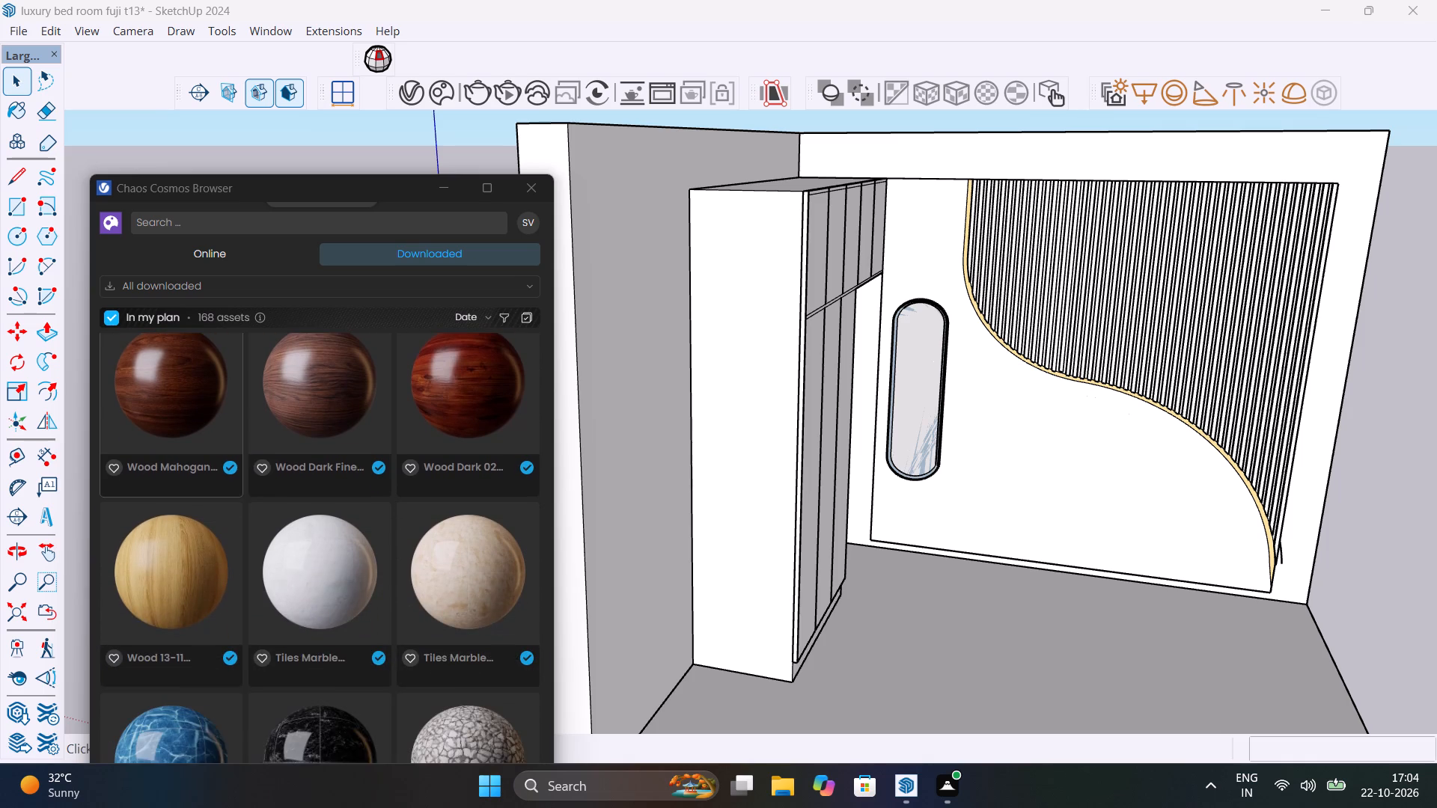
scroll(171, 511, "down", 7)
scroll(171, 510, "up", 9)
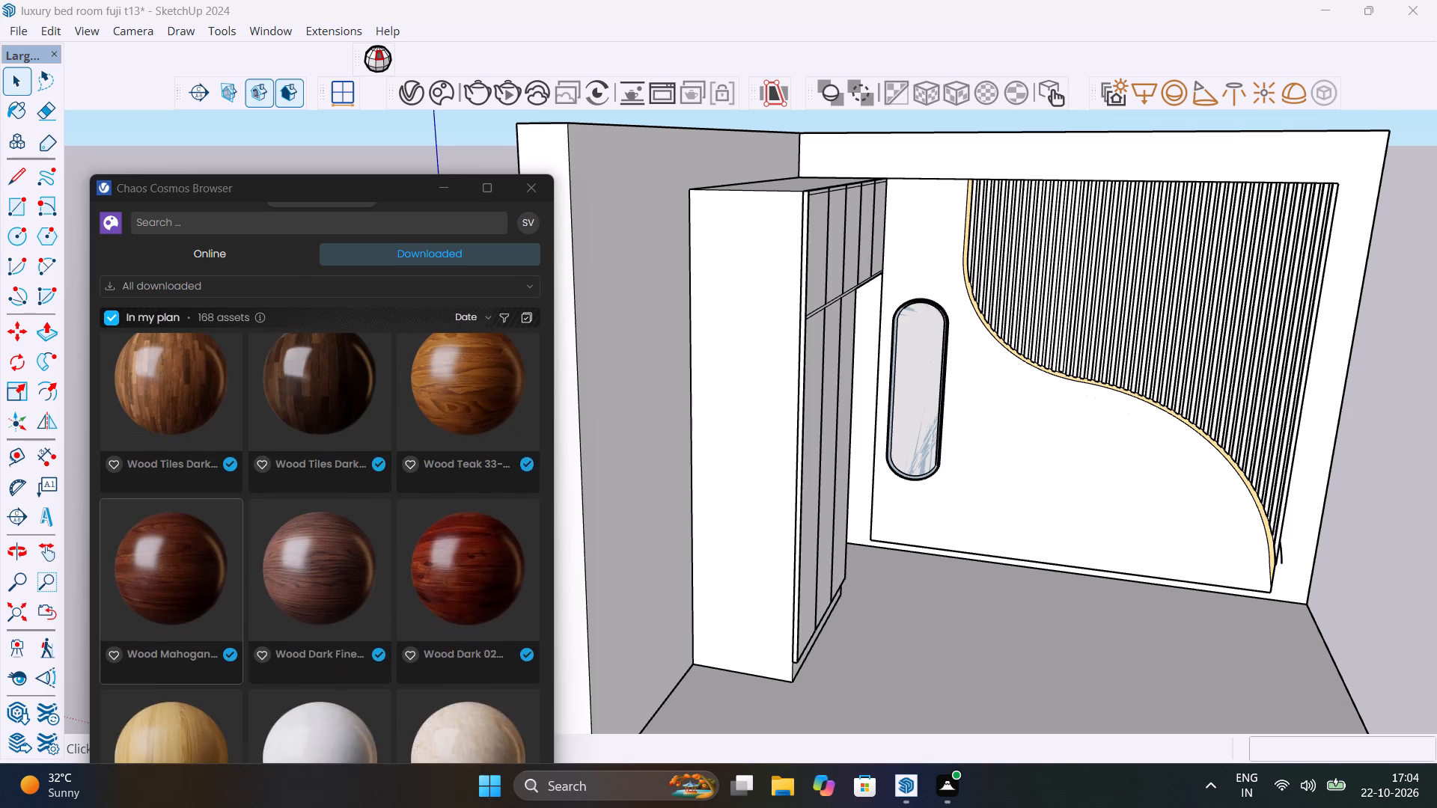
scroll(171, 511, "up", 5)
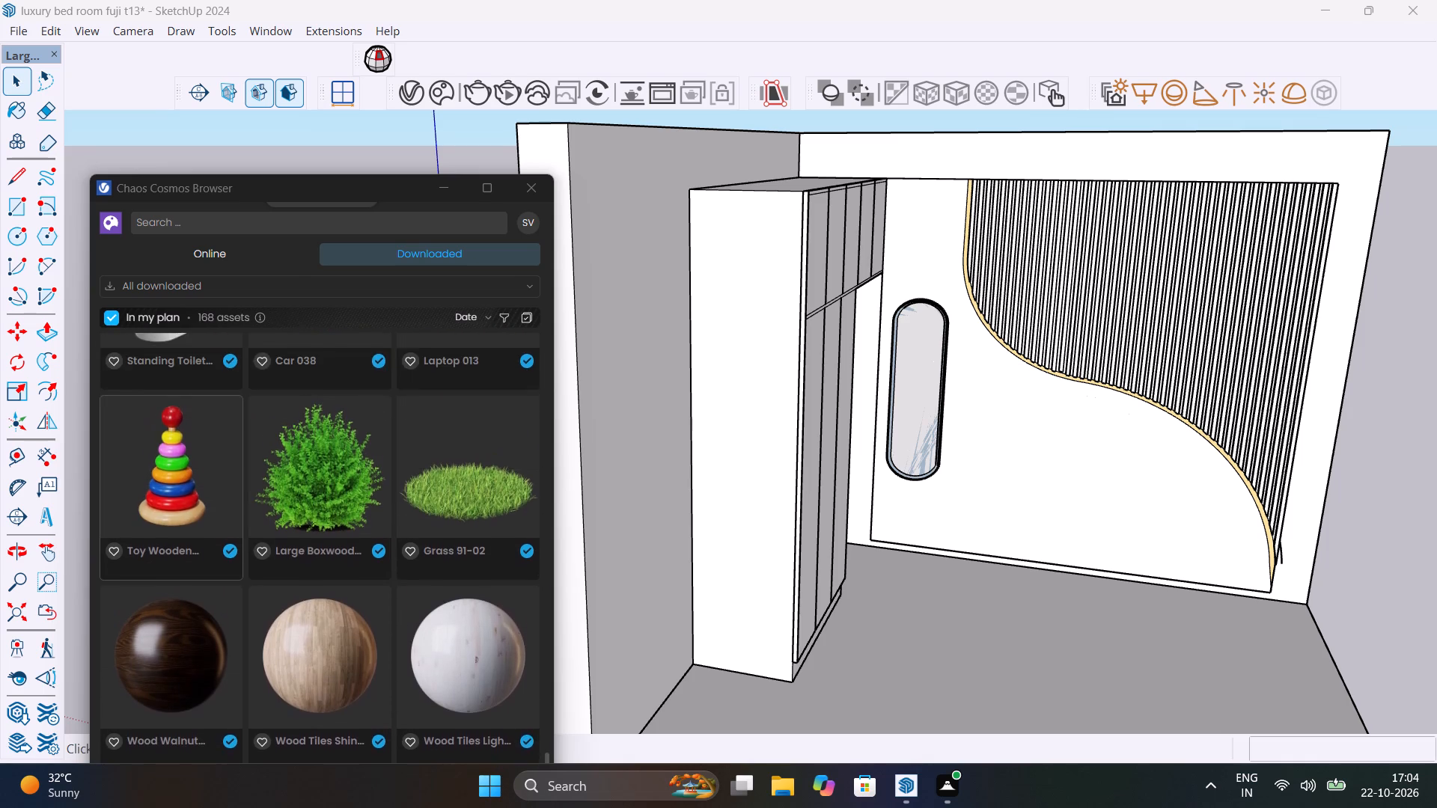
scroll(171, 511, "down", 13)
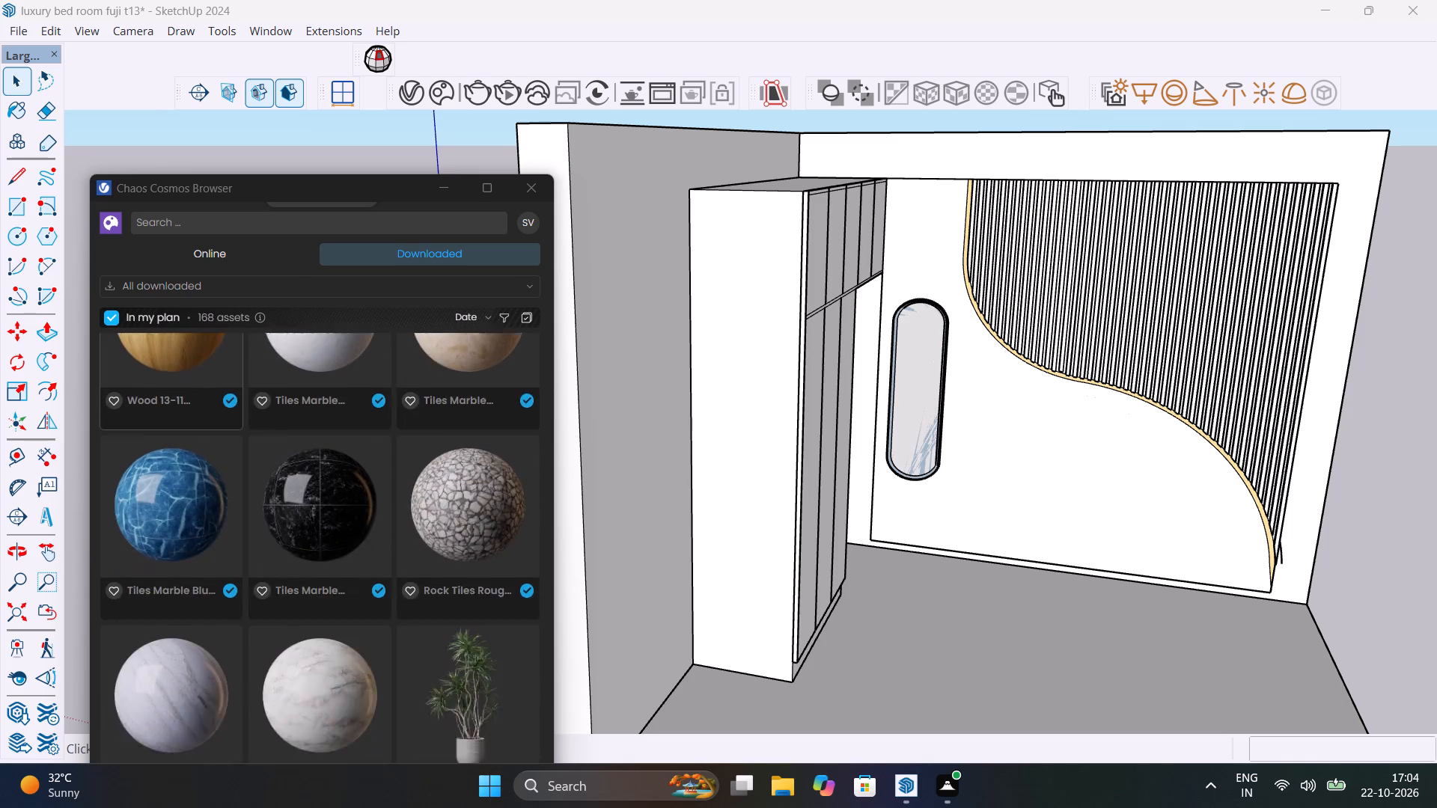
scroll(171, 511, "down", 16)
scroll(284, 553, "down", 12)
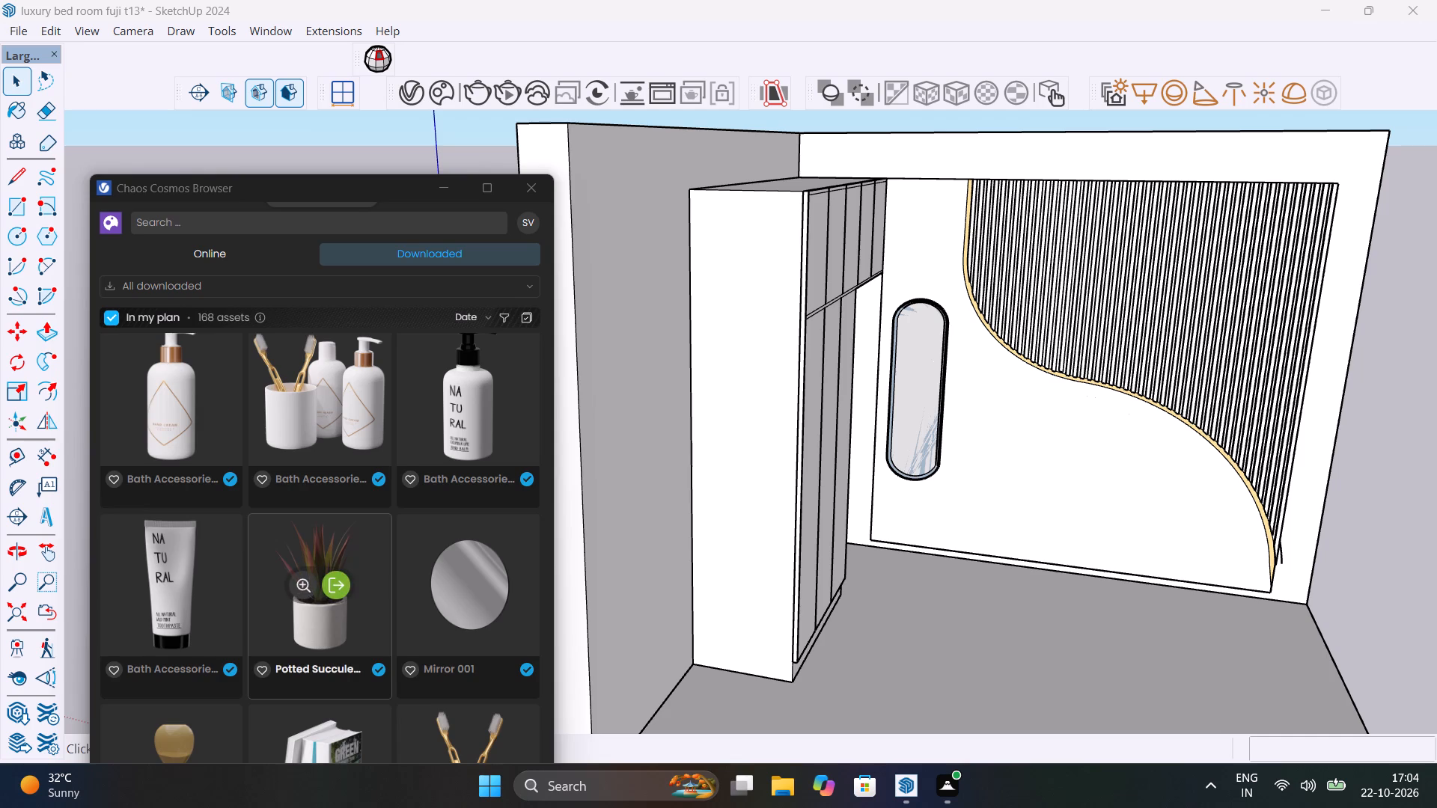
scroll(284, 553, "down", 2)
scroll(284, 553, "up", 2)
scroll(284, 553, "down", 2)
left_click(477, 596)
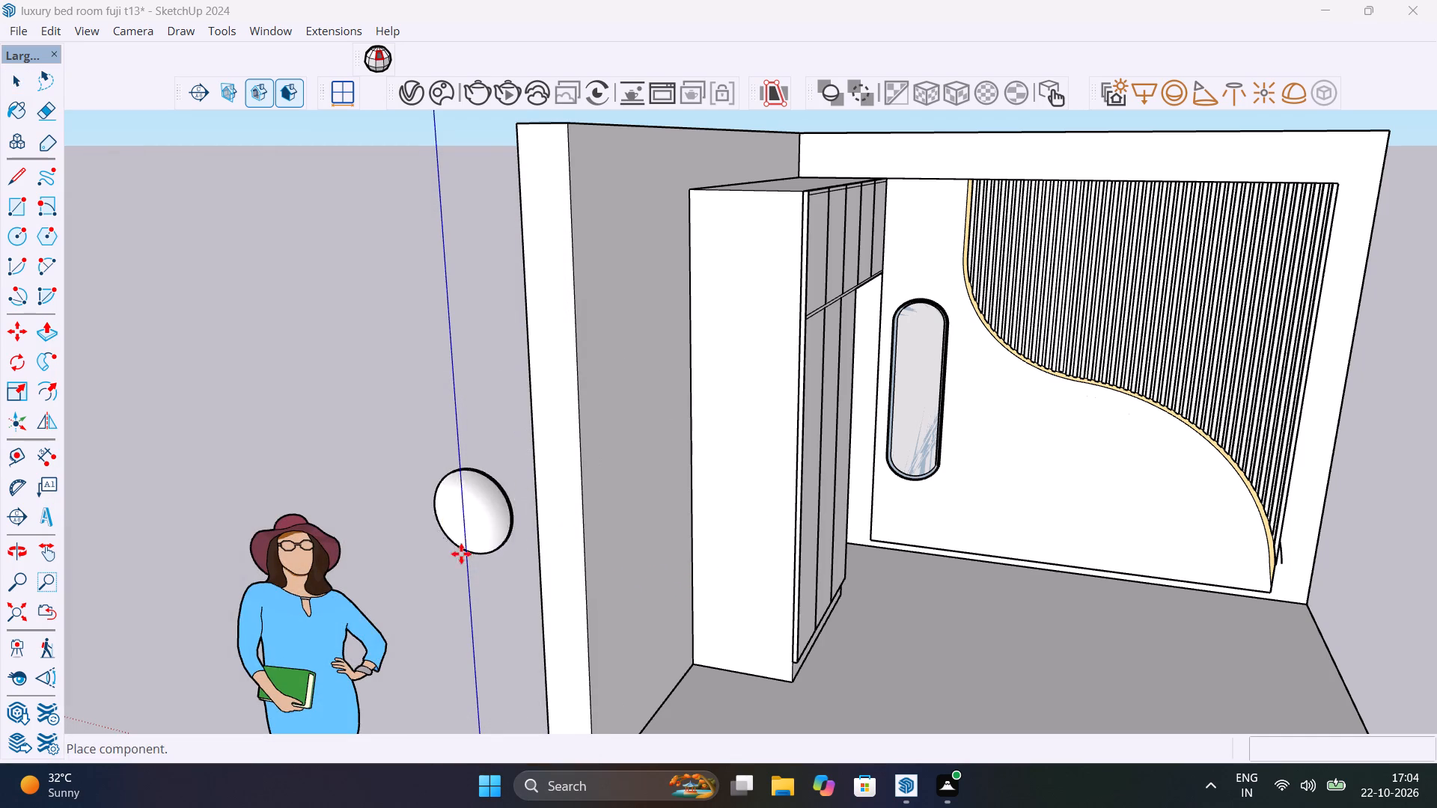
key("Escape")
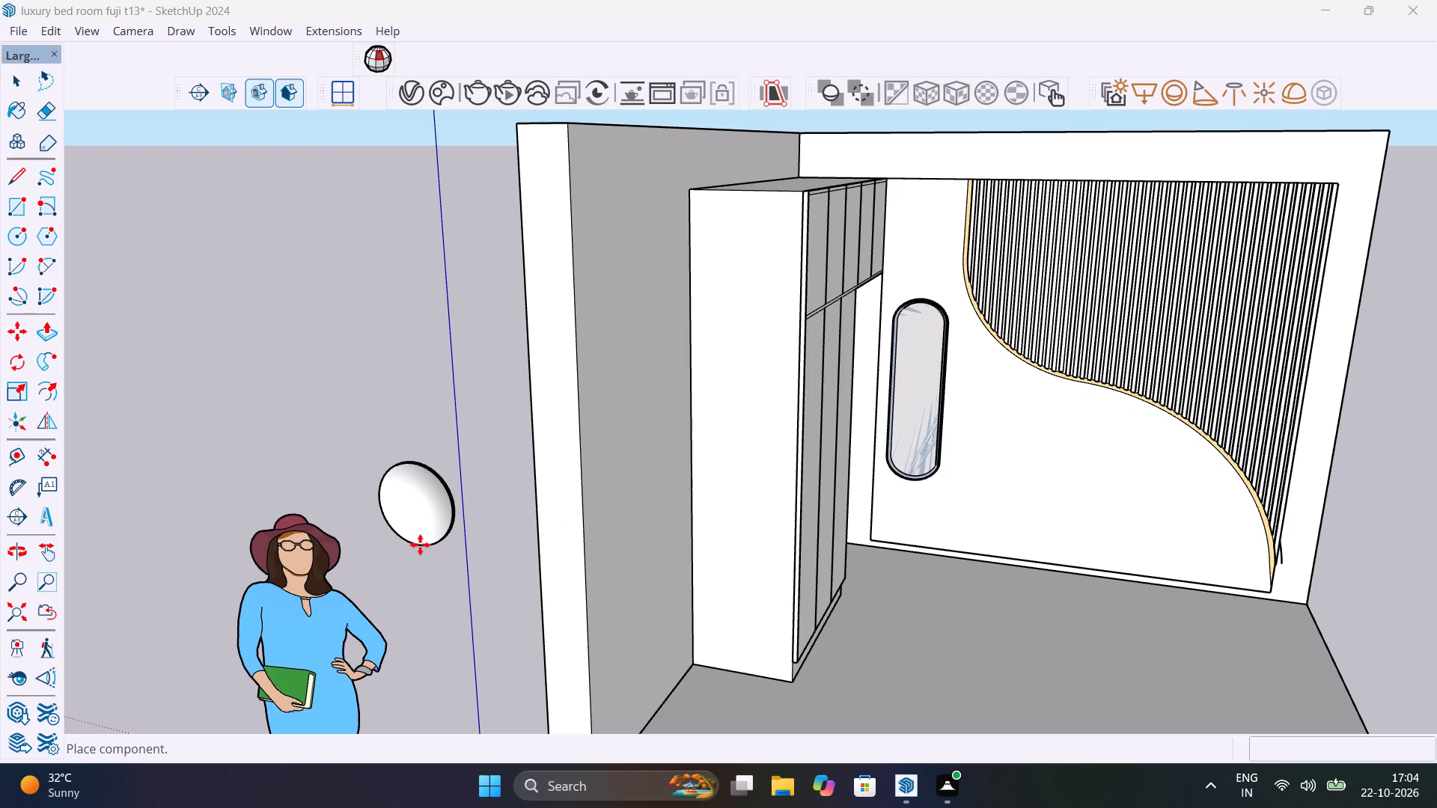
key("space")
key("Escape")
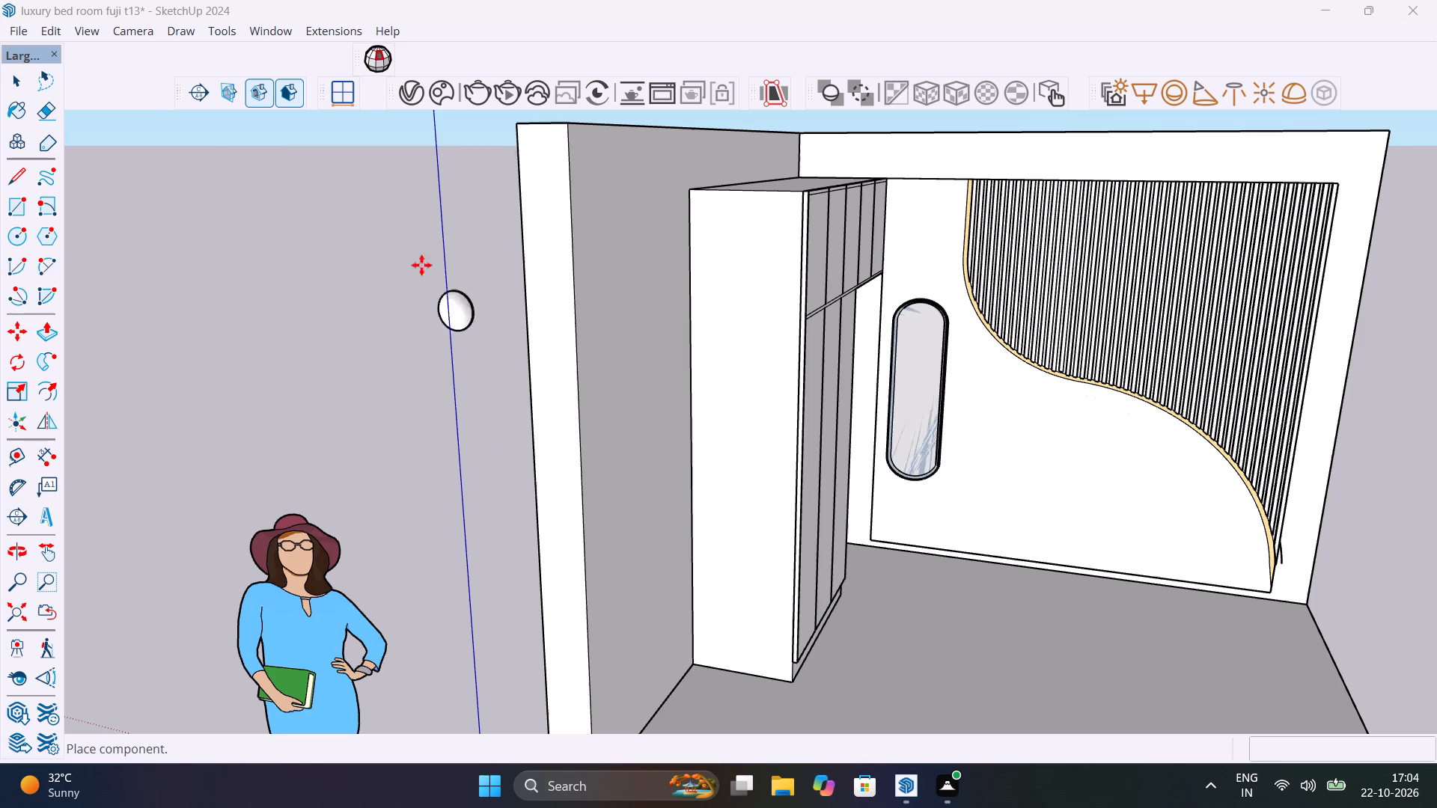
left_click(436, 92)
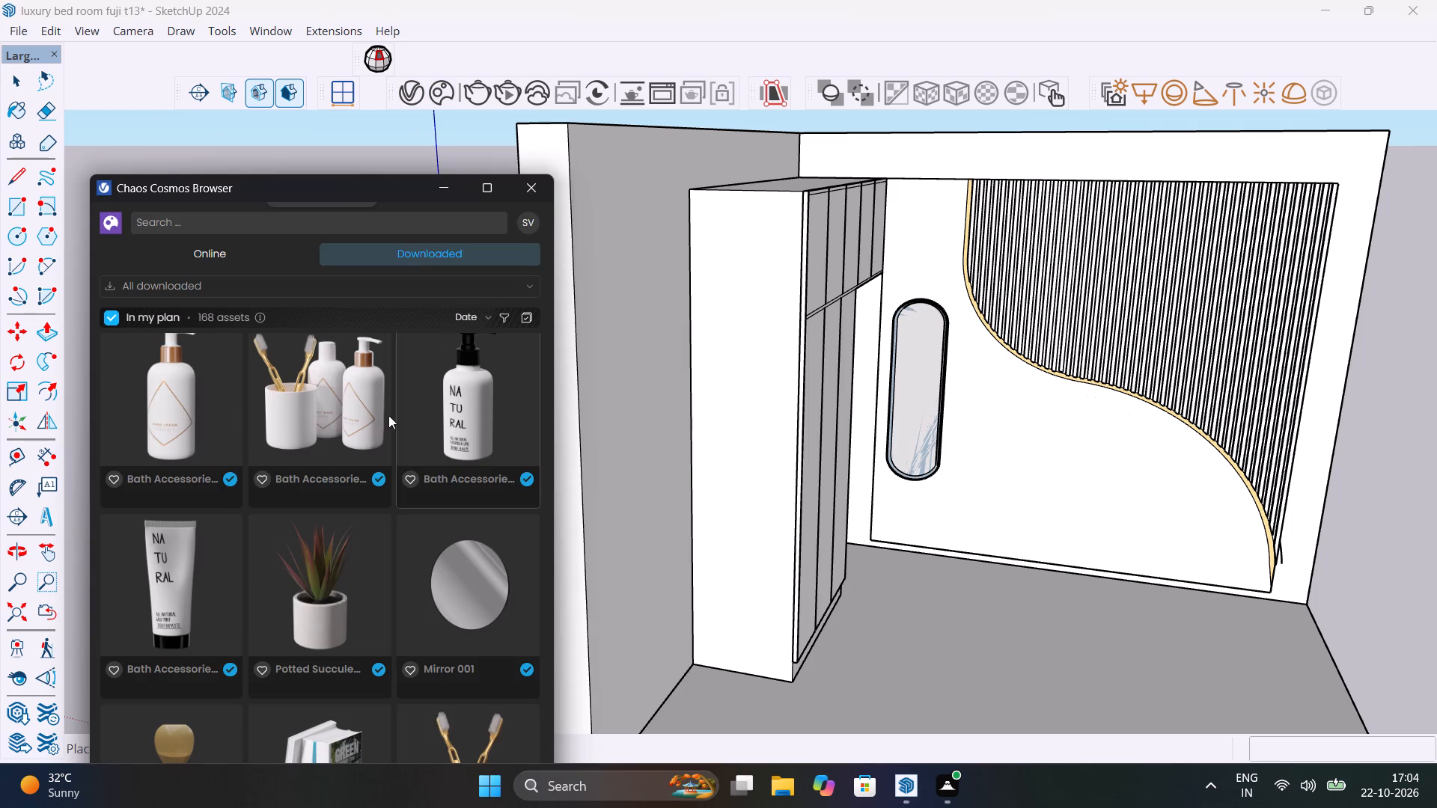
Import the Wood Dark 02 material from the downloaded Cosmos assets into the scene.
scroll(448, 601, "down", 5)
scroll(448, 601, "up", 5)
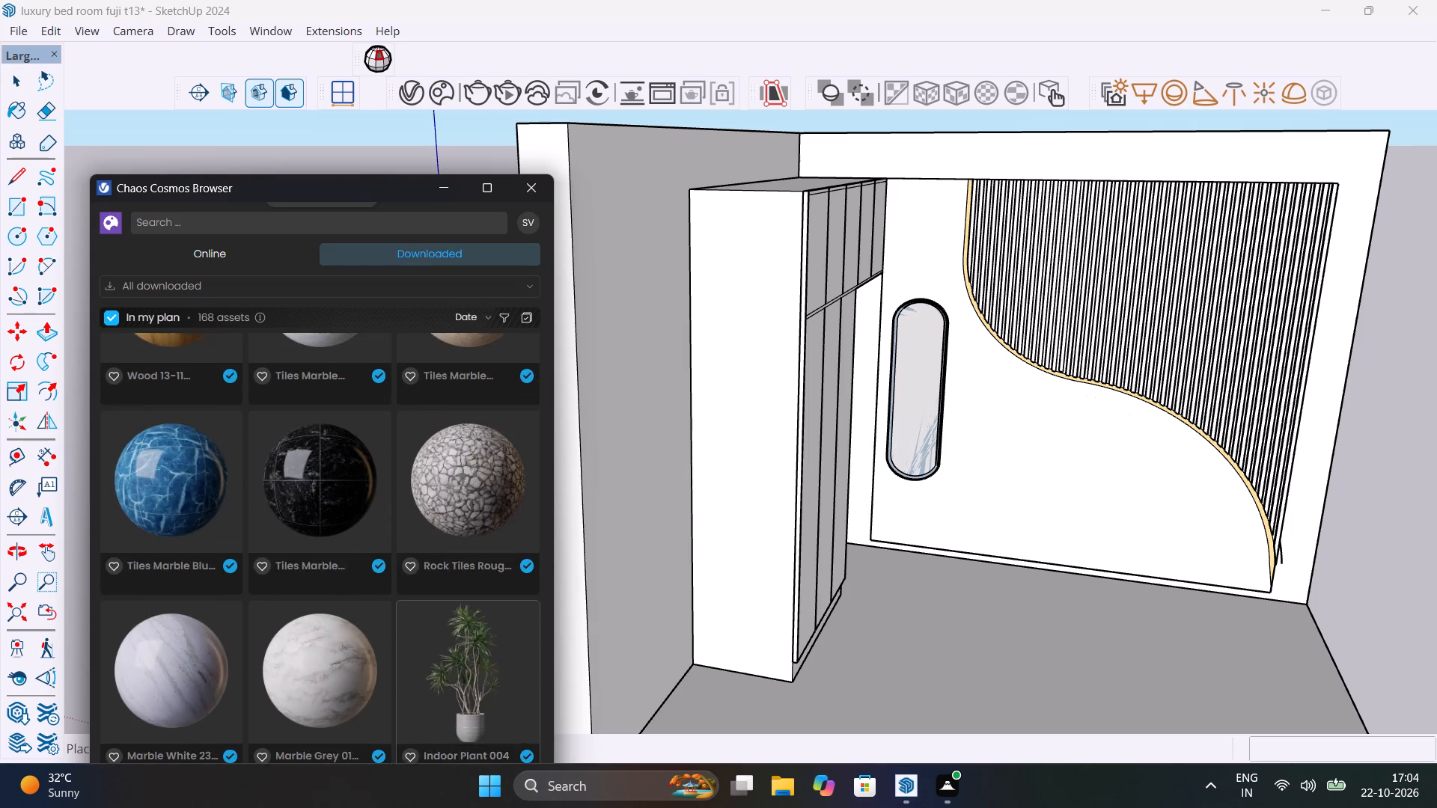
scroll(448, 602, "up", 3)
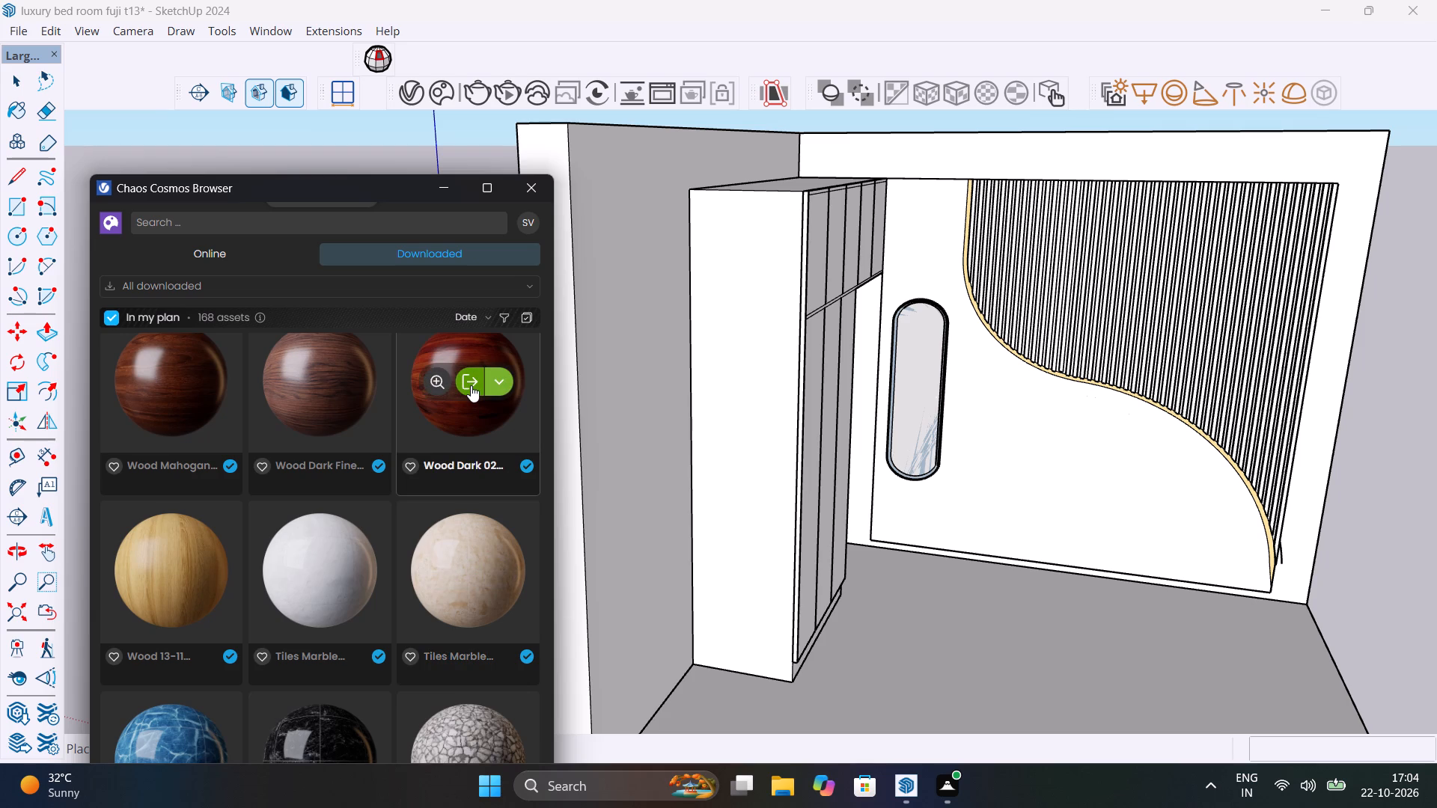
left_click(471, 385)
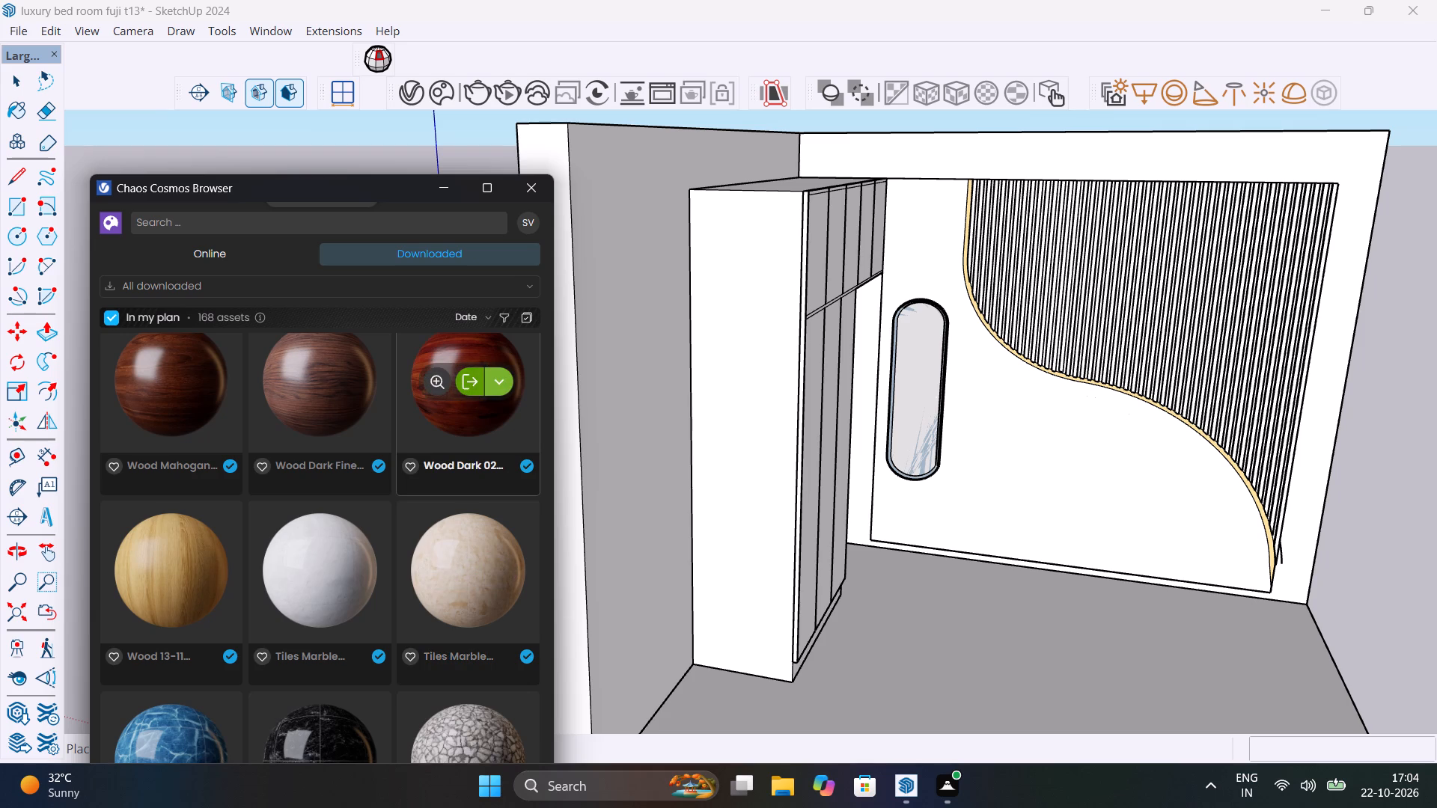
left_click(463, 379)
left_click(414, 99)
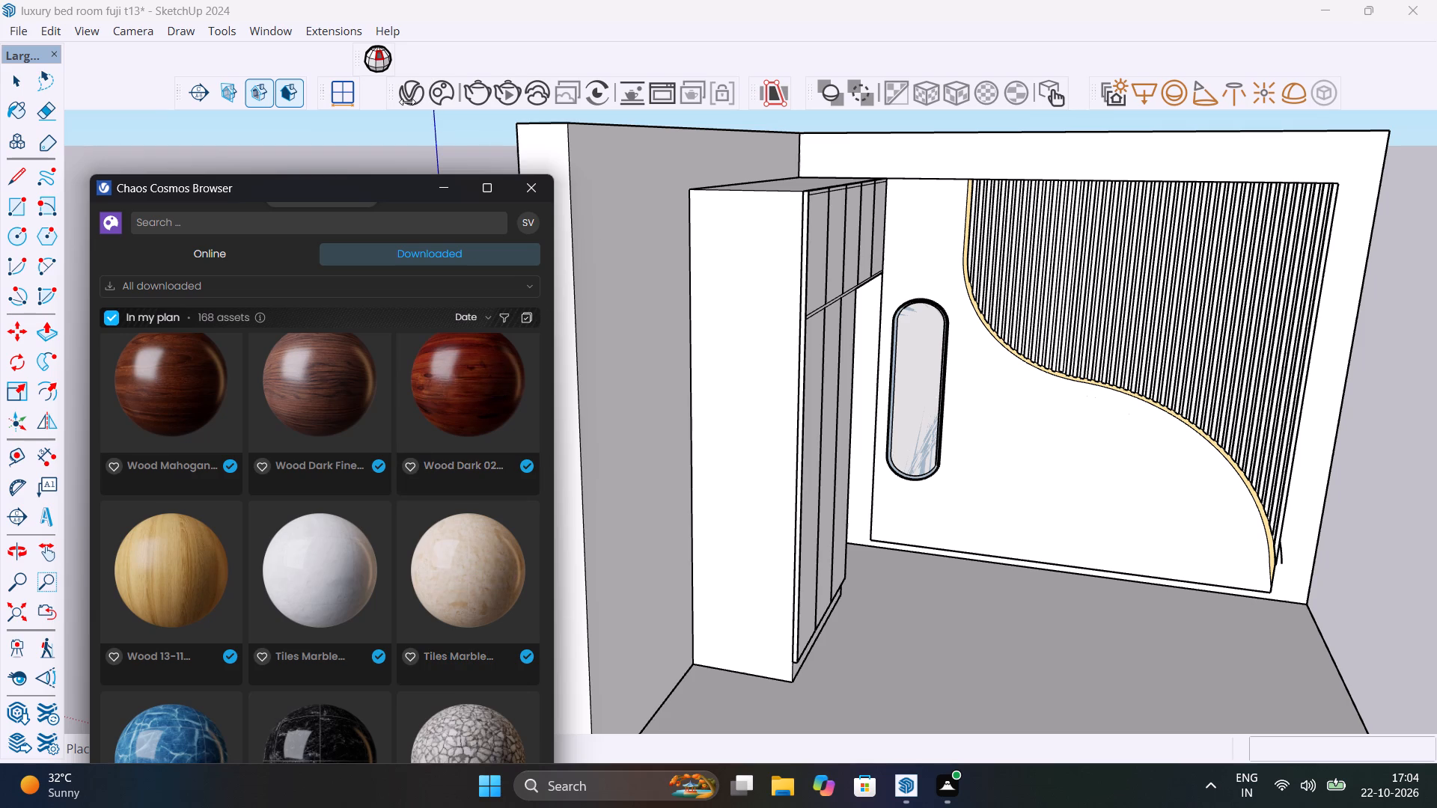
key("Escape")
key("space")
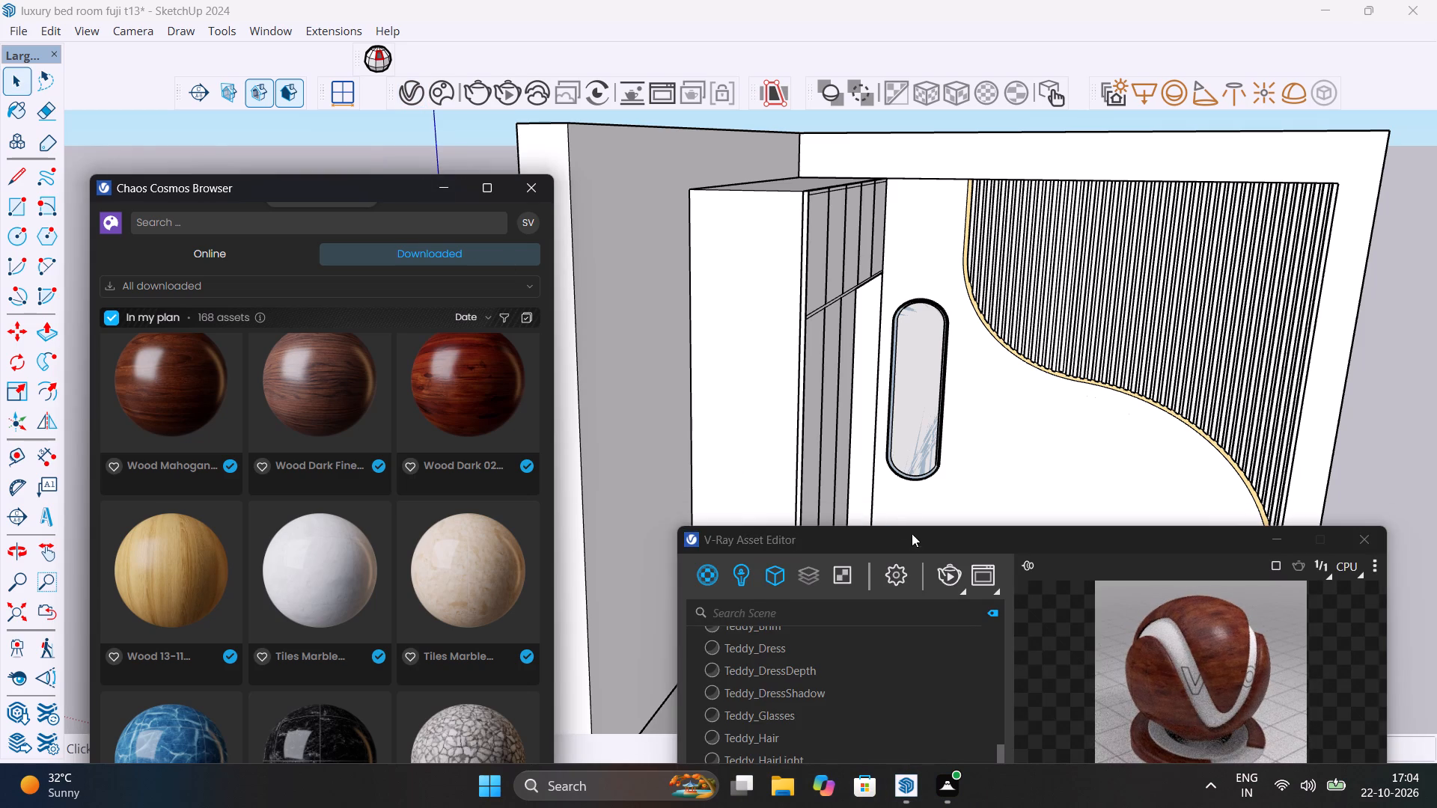
Apply the Wood Dark 02 100cm#1 material to the group of vertical slats on the back wall.
left_click_drag(923, 539, 669, 396)
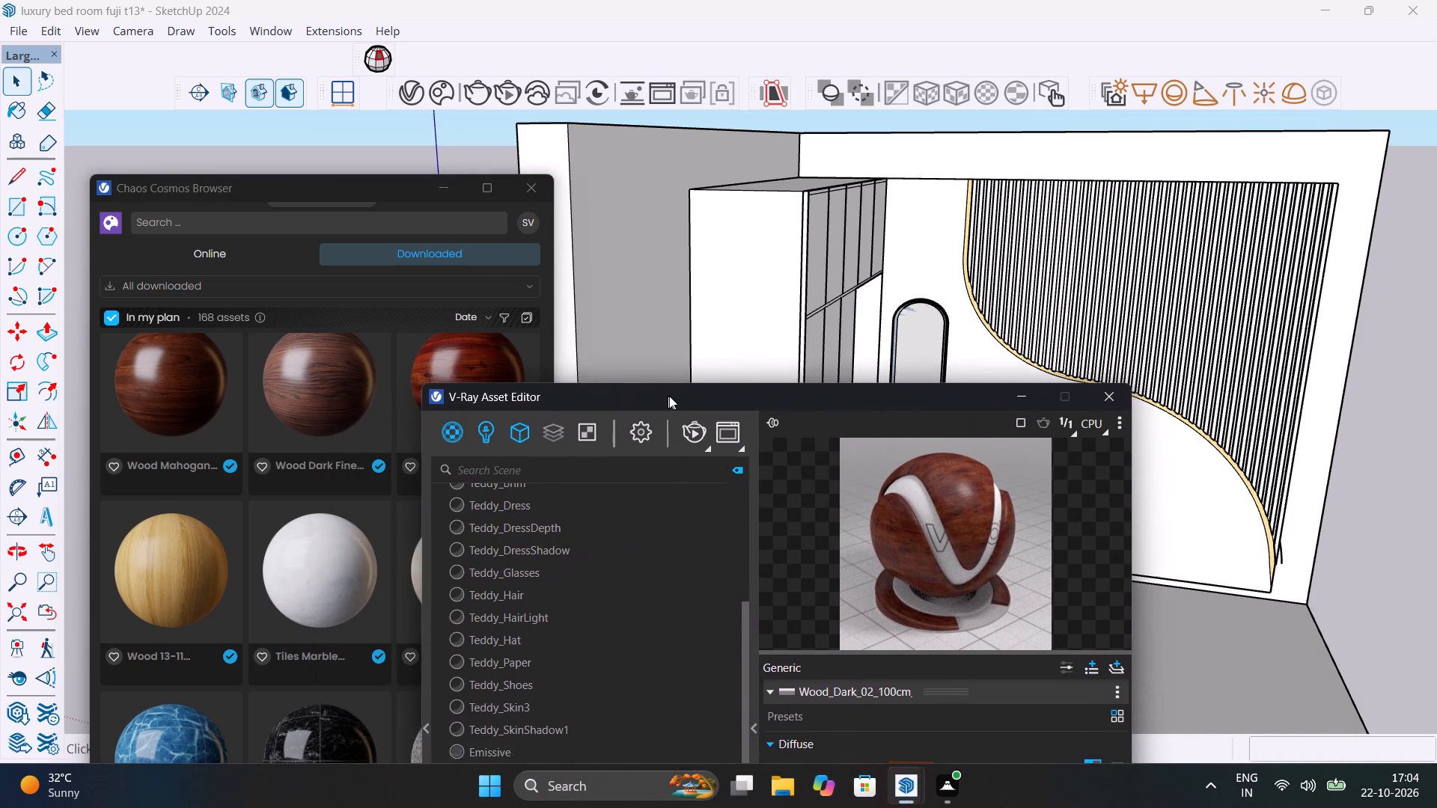
left_click_drag(669, 396, 387, 112)
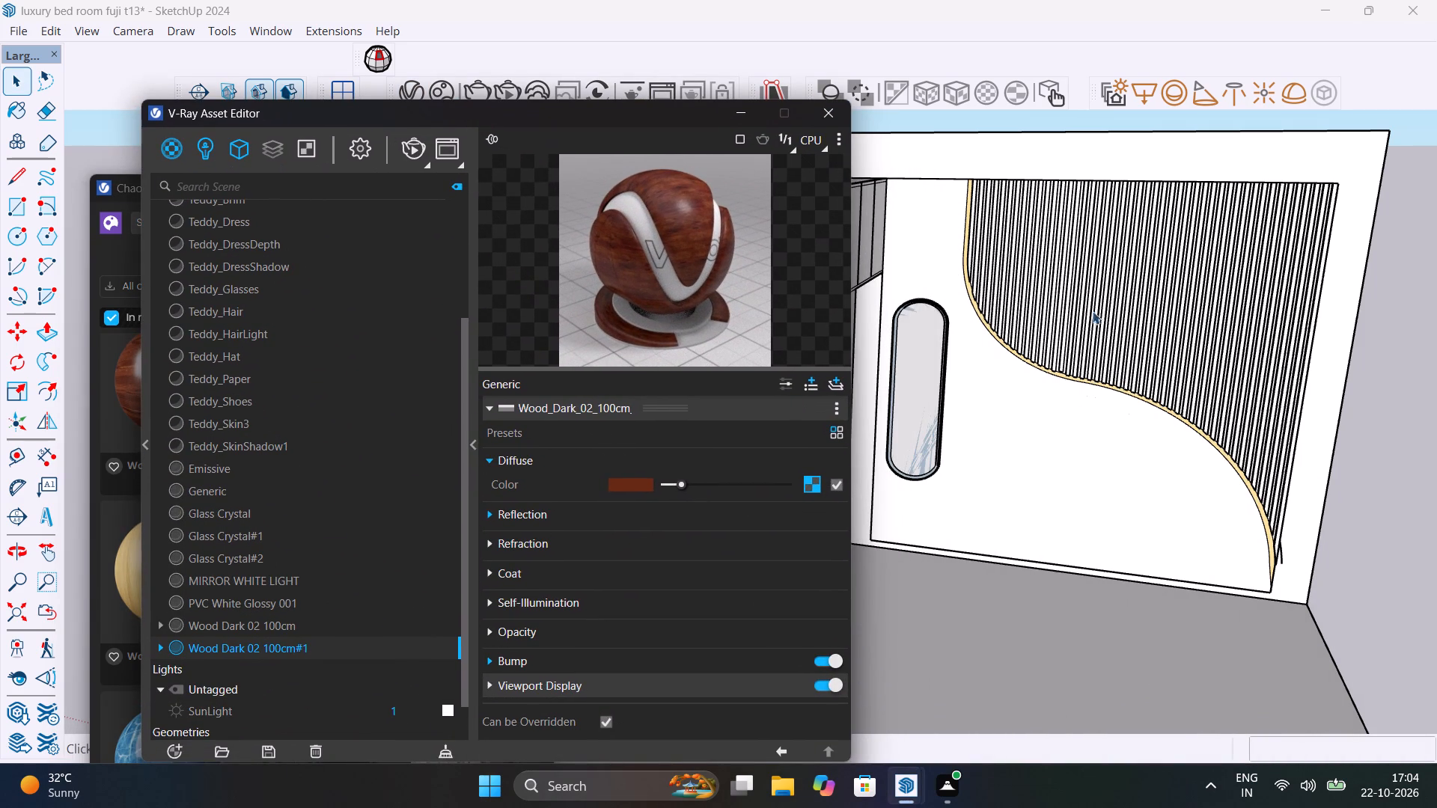
scroll(1103, 244, "up", 5)
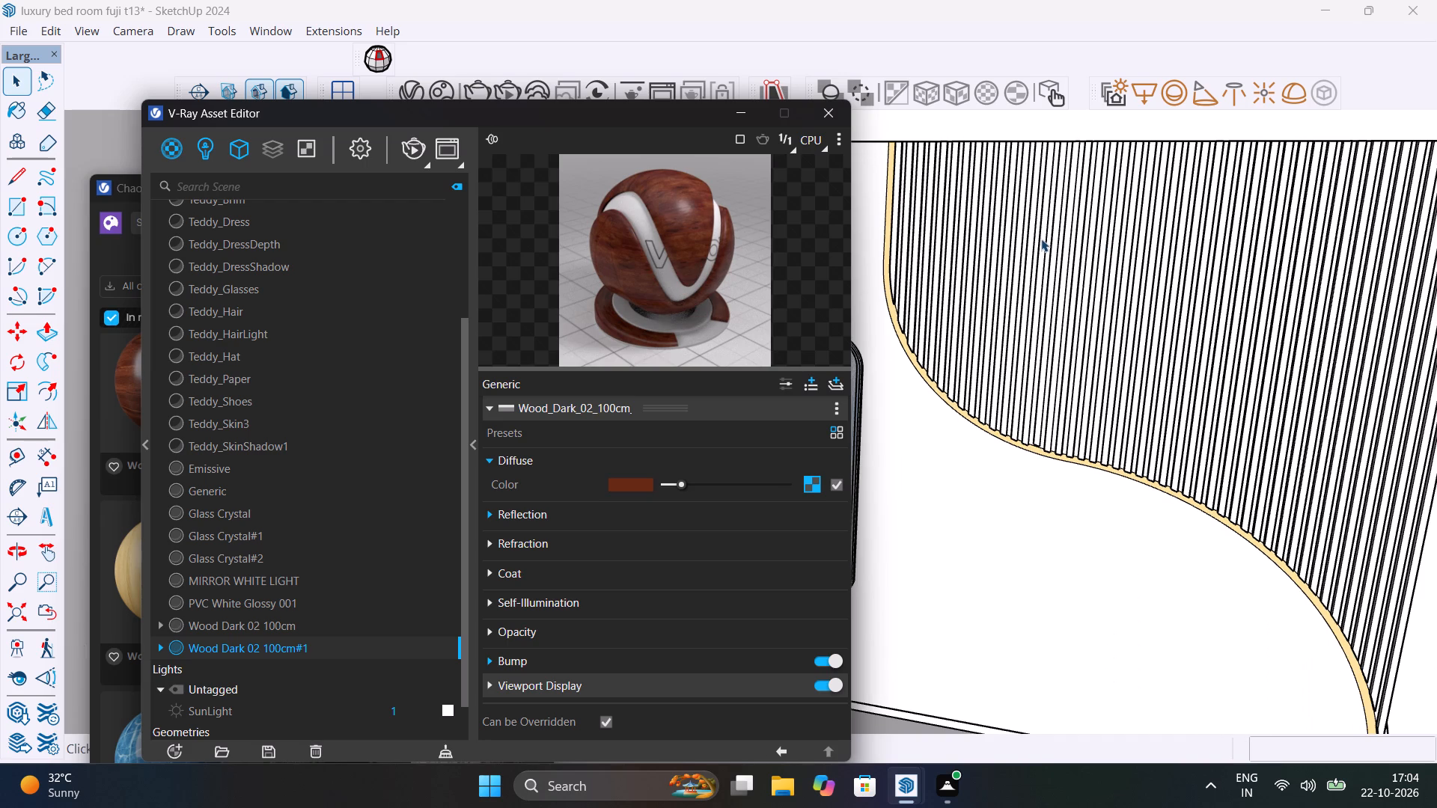
middle_click_drag(1041, 239, 1273, 439)
scroll(1209, 344, "up", 5)
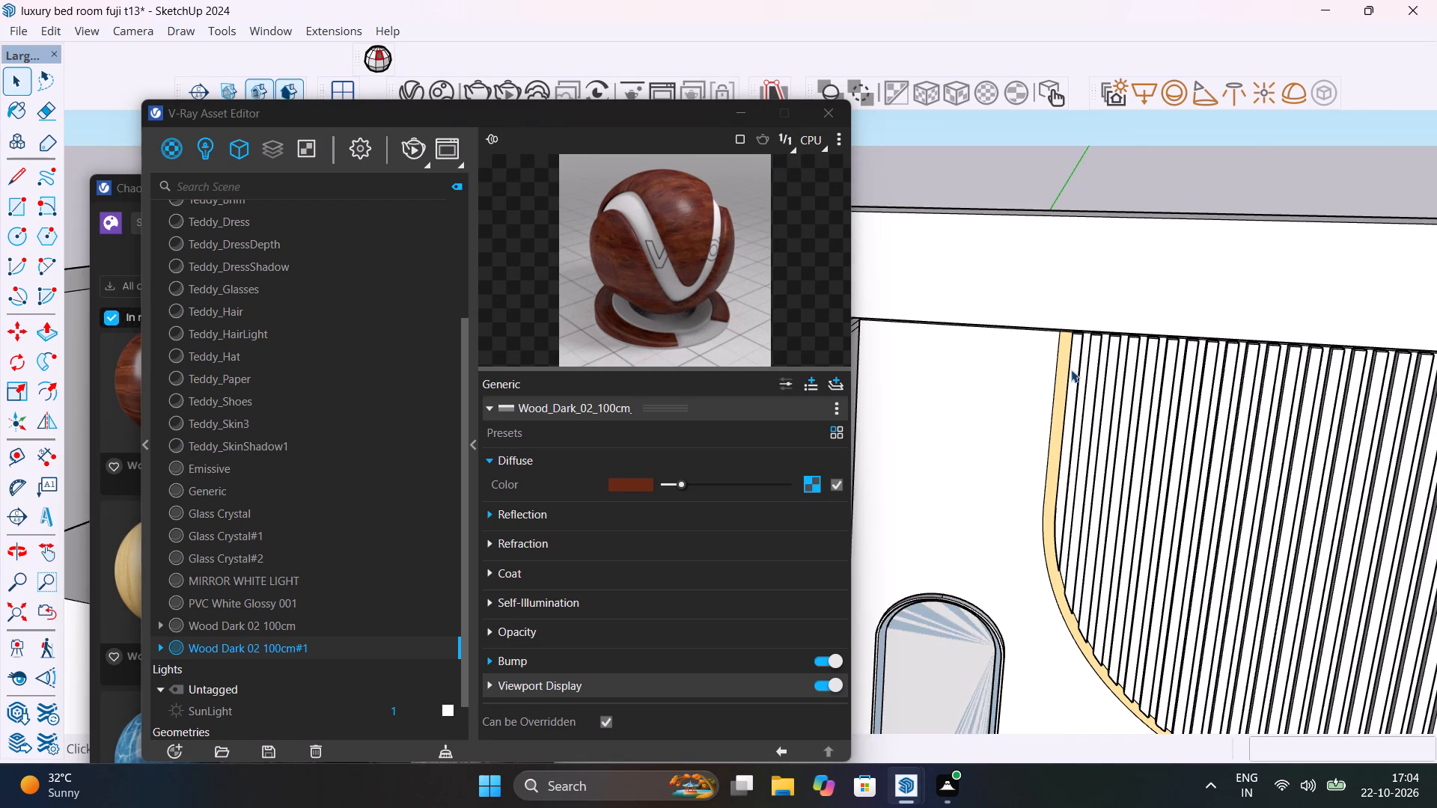
left_click(1071, 369)
scroll(1071, 373, "up", 4)
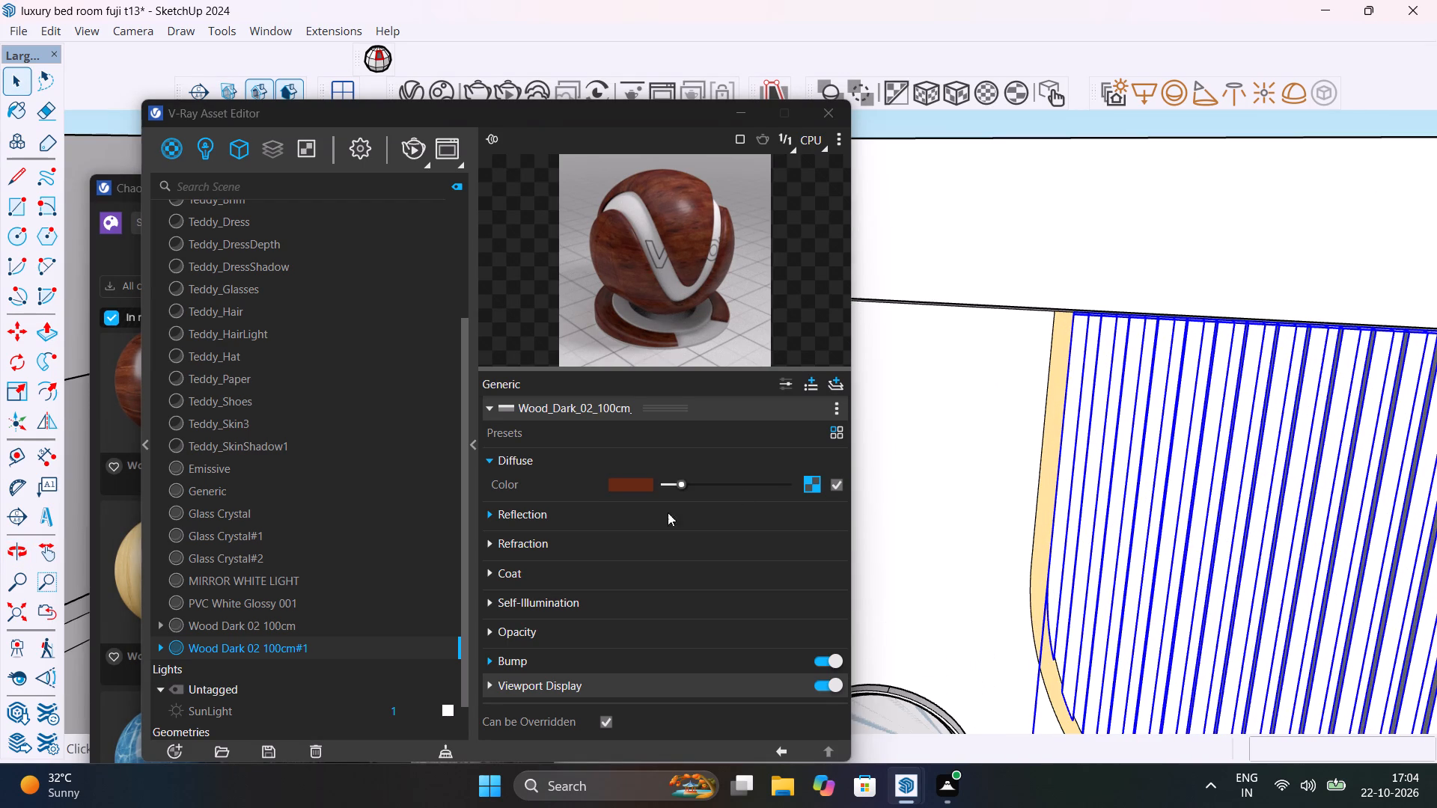
right_click(425, 652)
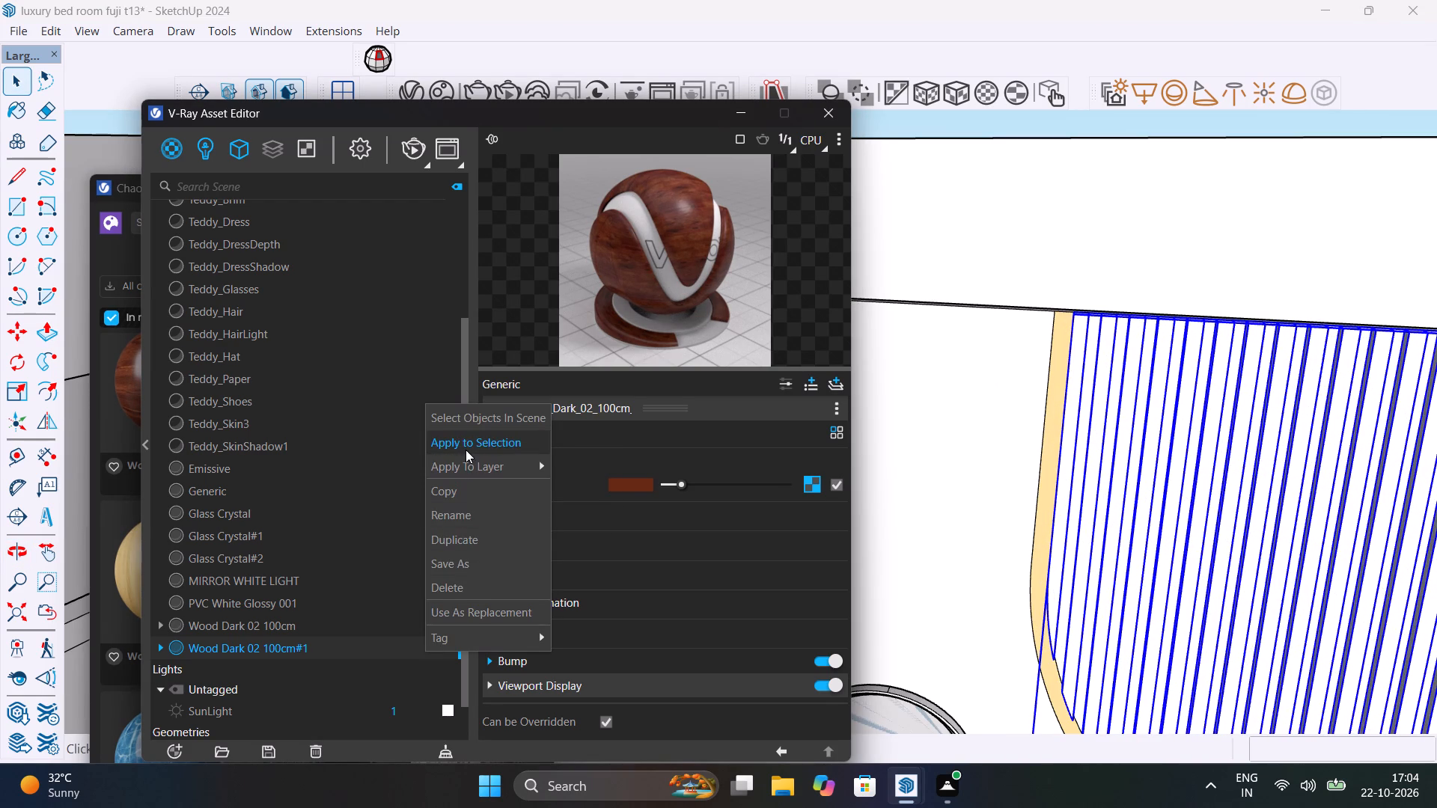
left_click(466, 446)
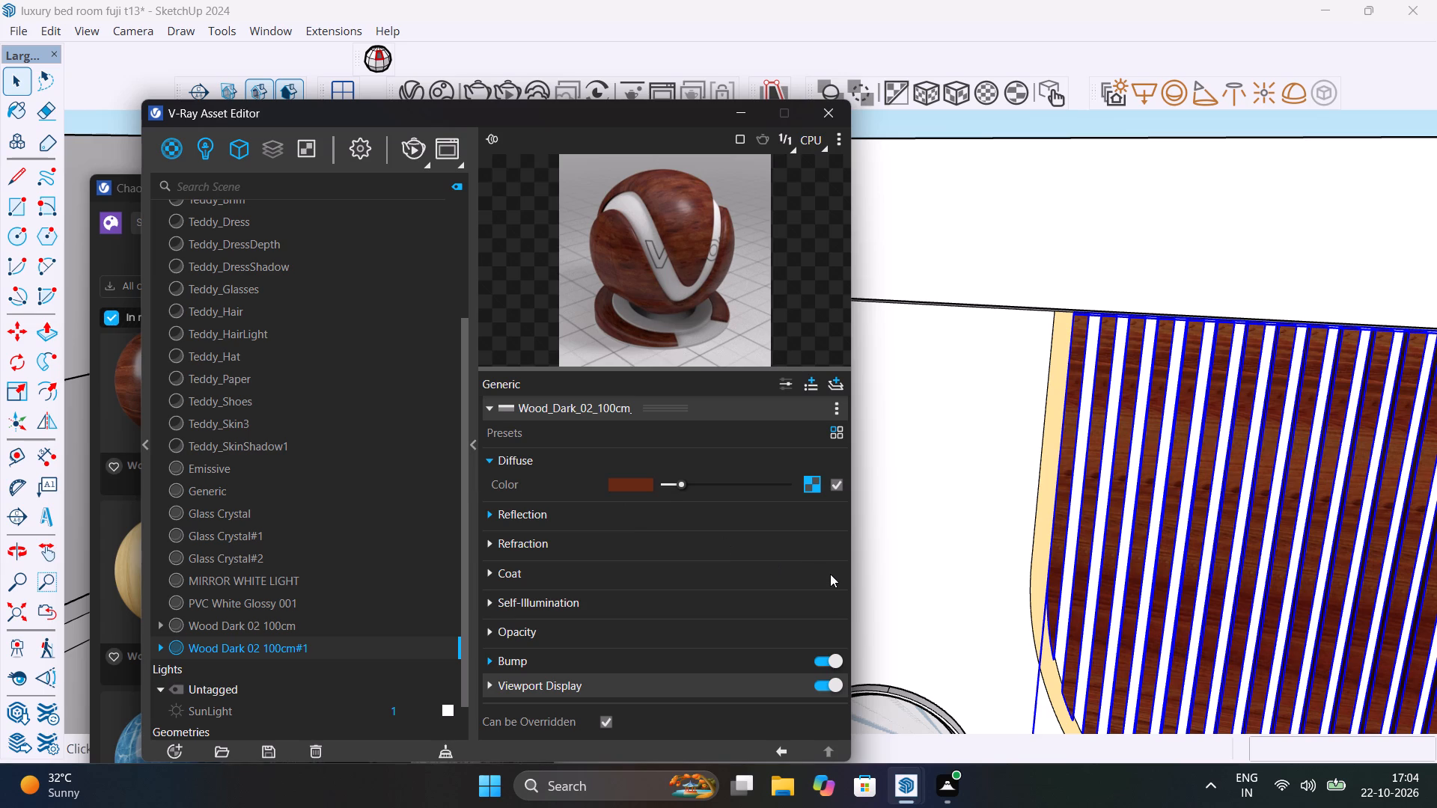
Apply the Wood Dark 02 100cm#1 material to the backing face between the slats inside its group, and leave the group.
scroll(1112, 334, "up", 10)
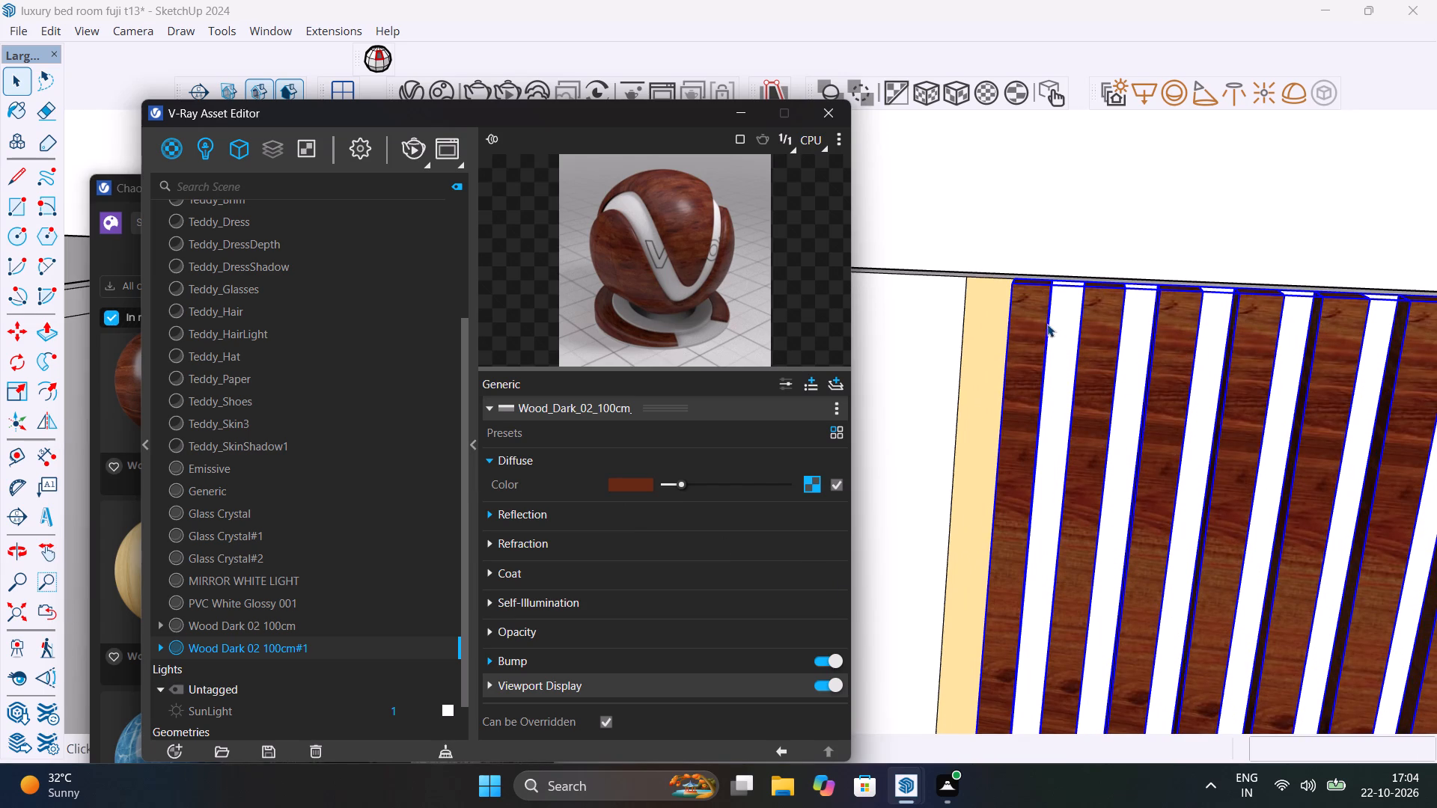
left_click(1061, 322)
double_click(1062, 330)
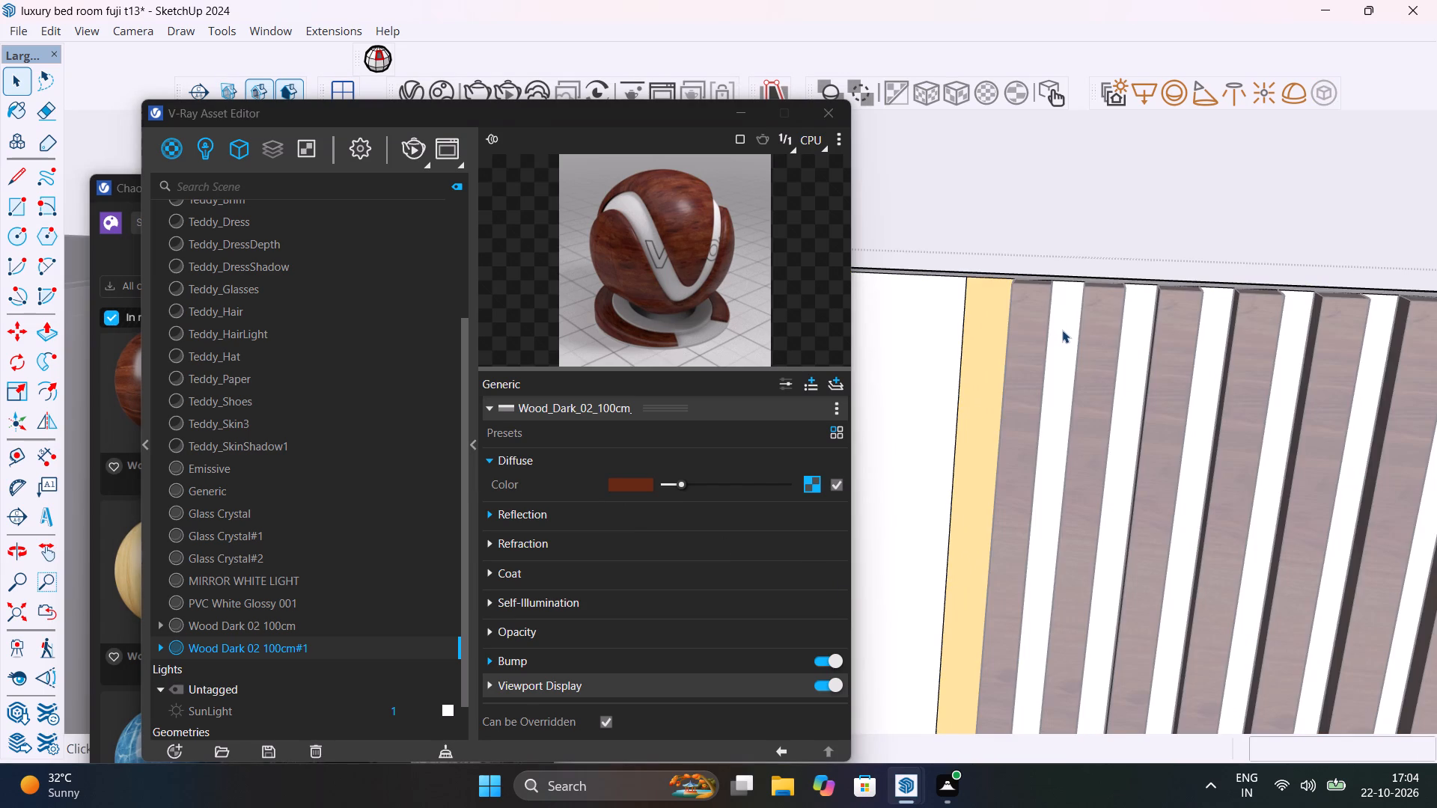
left_click(1062, 330)
scroll(1062, 334, "down", 6)
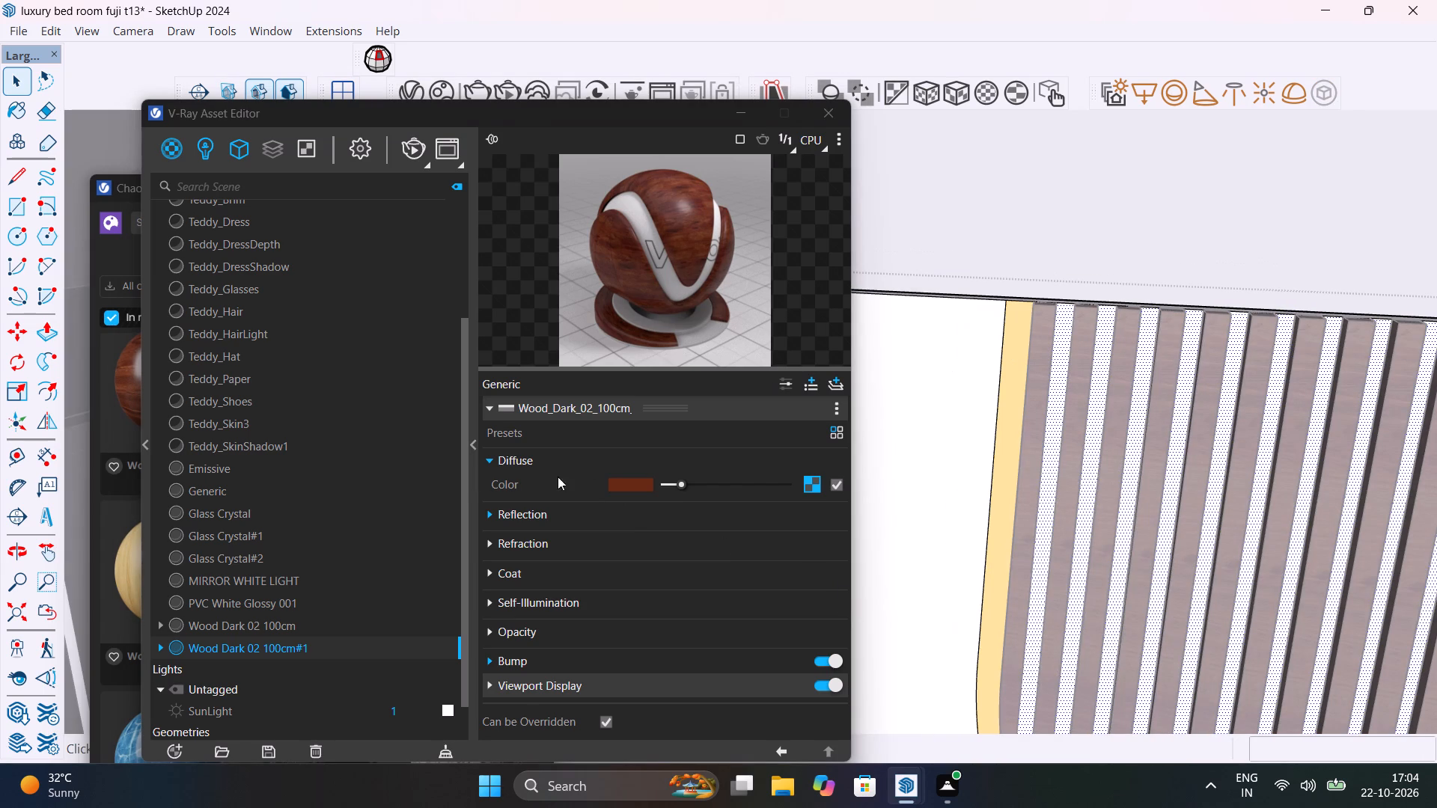
right_click(369, 650)
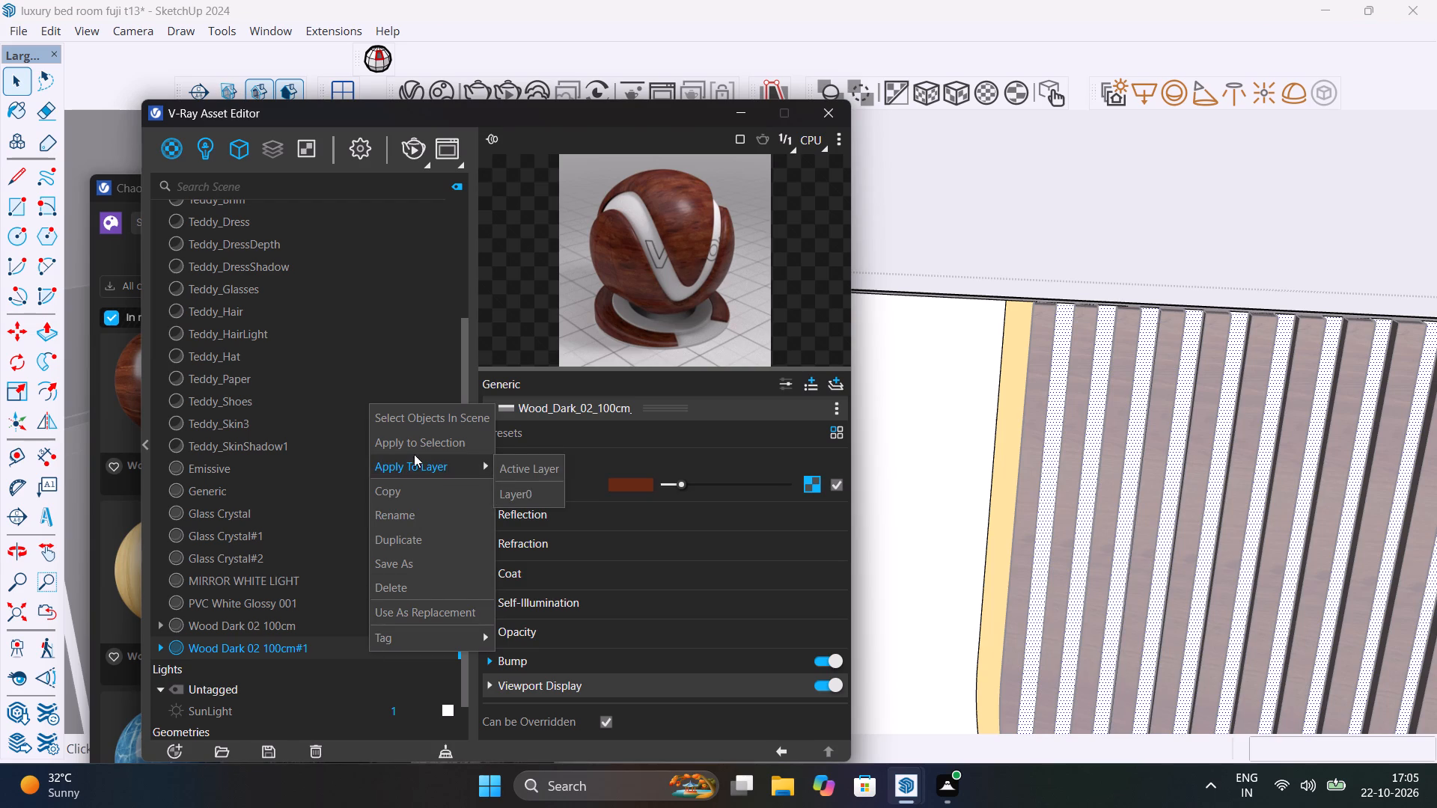
left_click(425, 438)
scroll(671, 575, "down", 13)
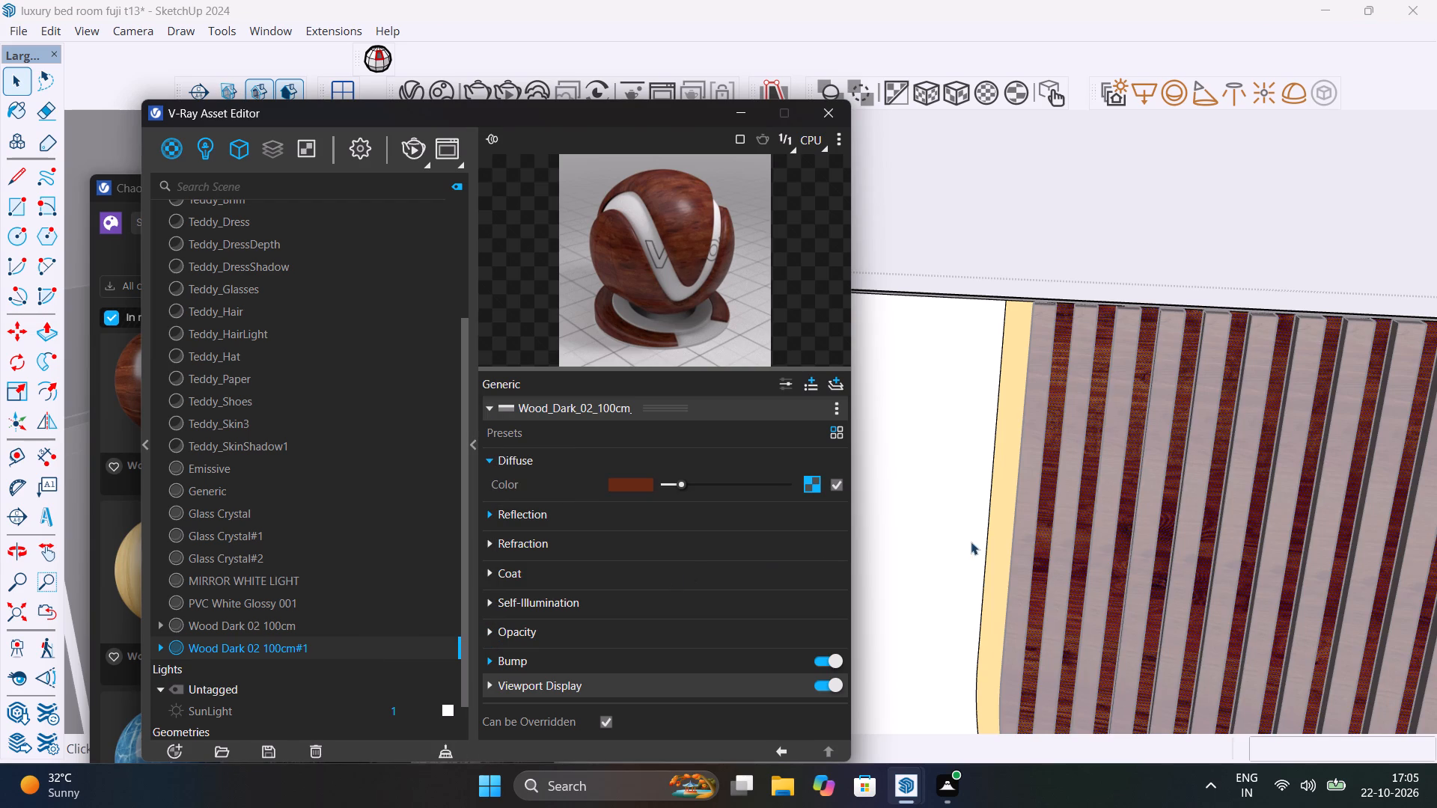
scroll(976, 539, "down", 20)
scroll(976, 539, "down", 9)
key("space")
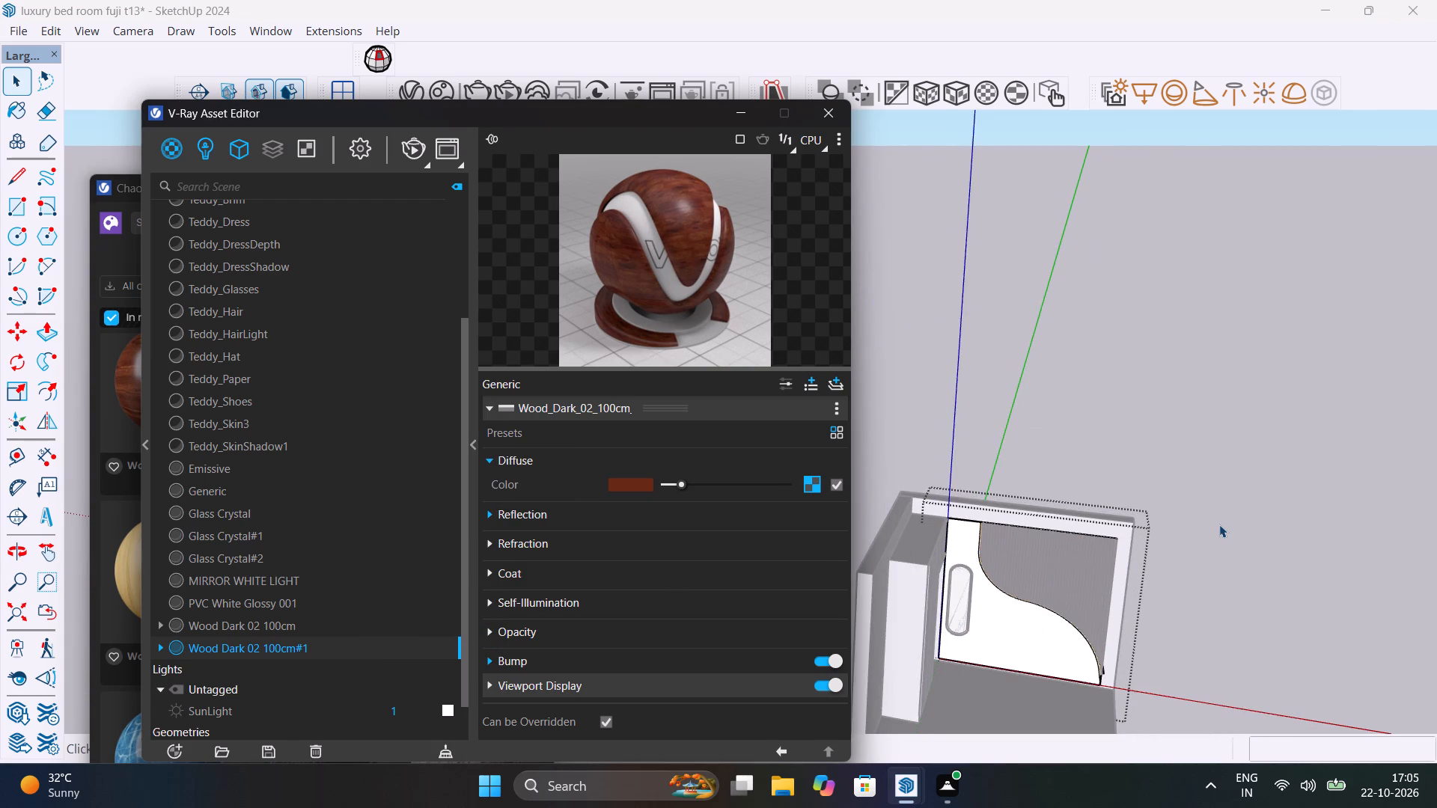
left_click(1219, 524)
Examine the wood finish on the slats and their backing from several angles, and close the Asset Editor.
middle_click_drag(1172, 599, 1215, 491)
scroll(1132, 592, "up", 8)
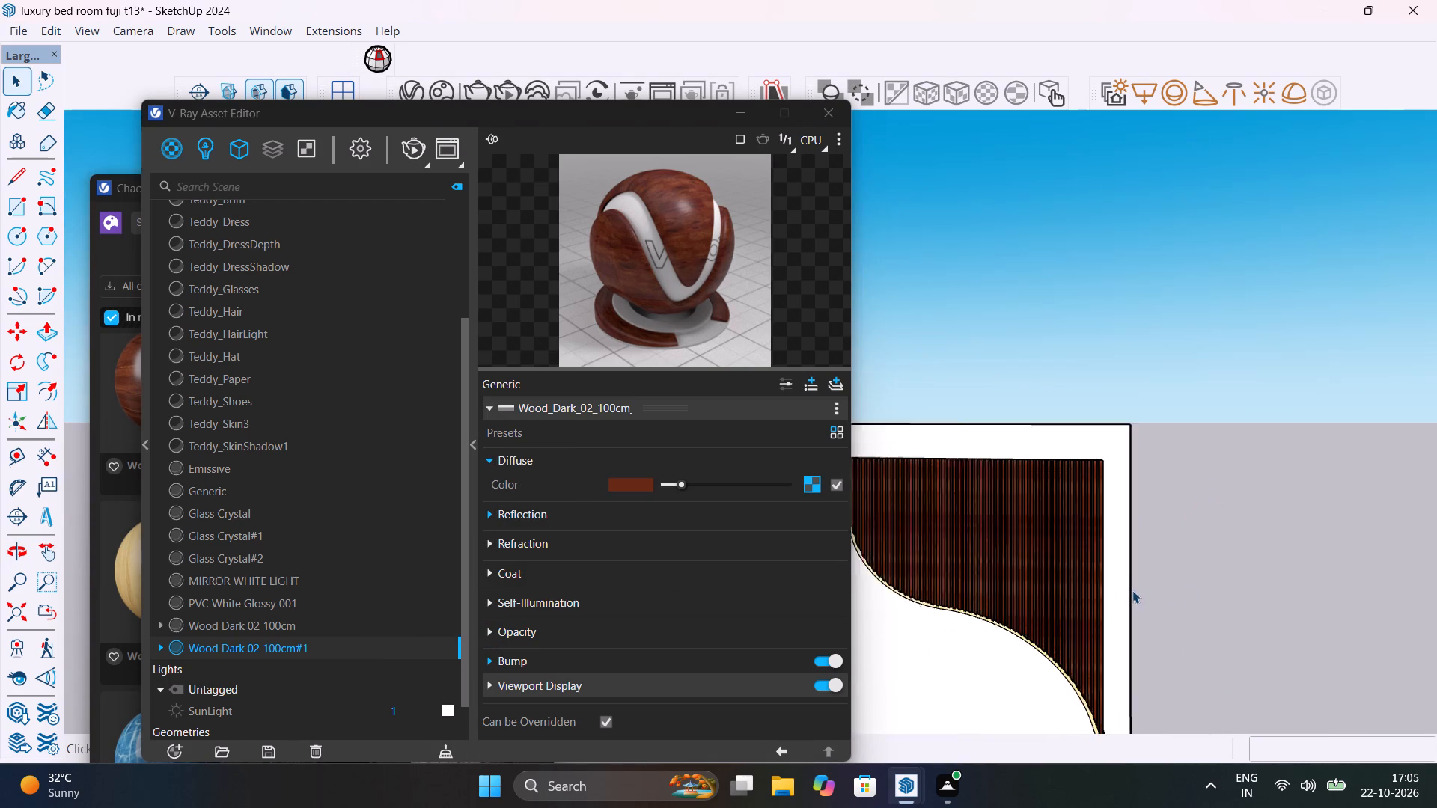
middle_click_drag(1073, 610, 1177, 634, "shift")
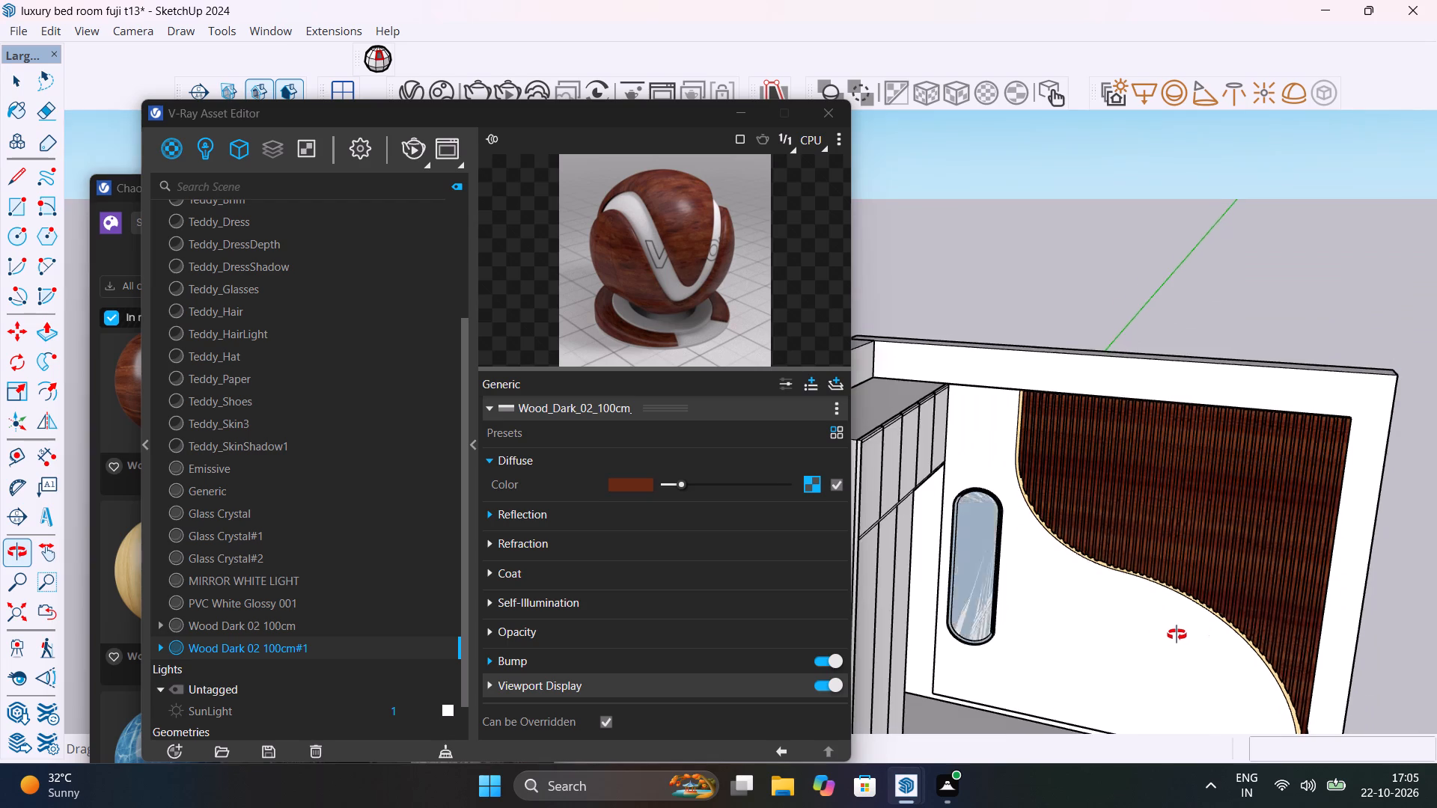
middle_click_drag(1177, 634, 1289, 667, "shift")
scroll(1111, 445, "up", 9)
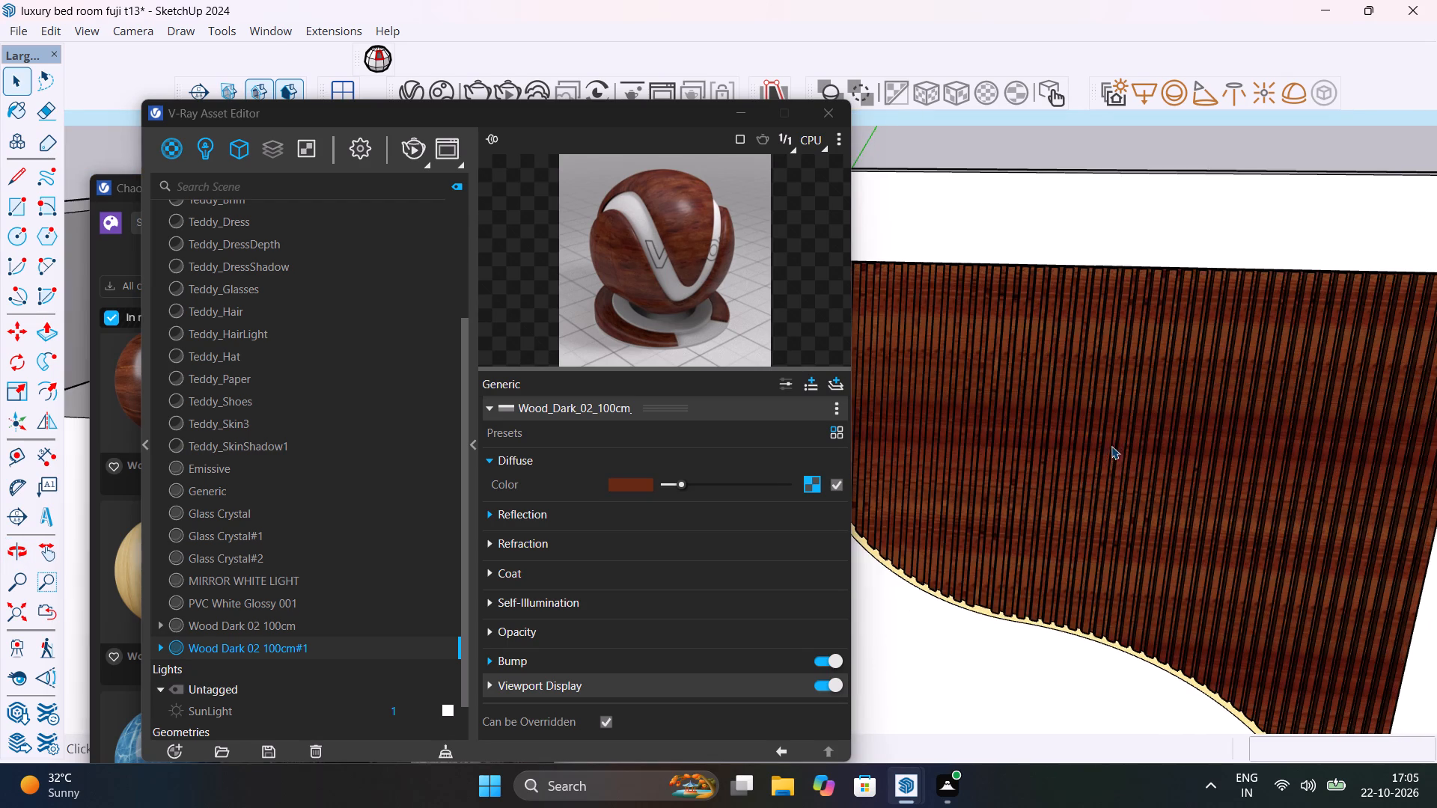
middle_click_drag(1090, 477, 1078, 513)
scroll(912, 450, "up", 10)
middle_click_drag(930, 413, 1065, 676)
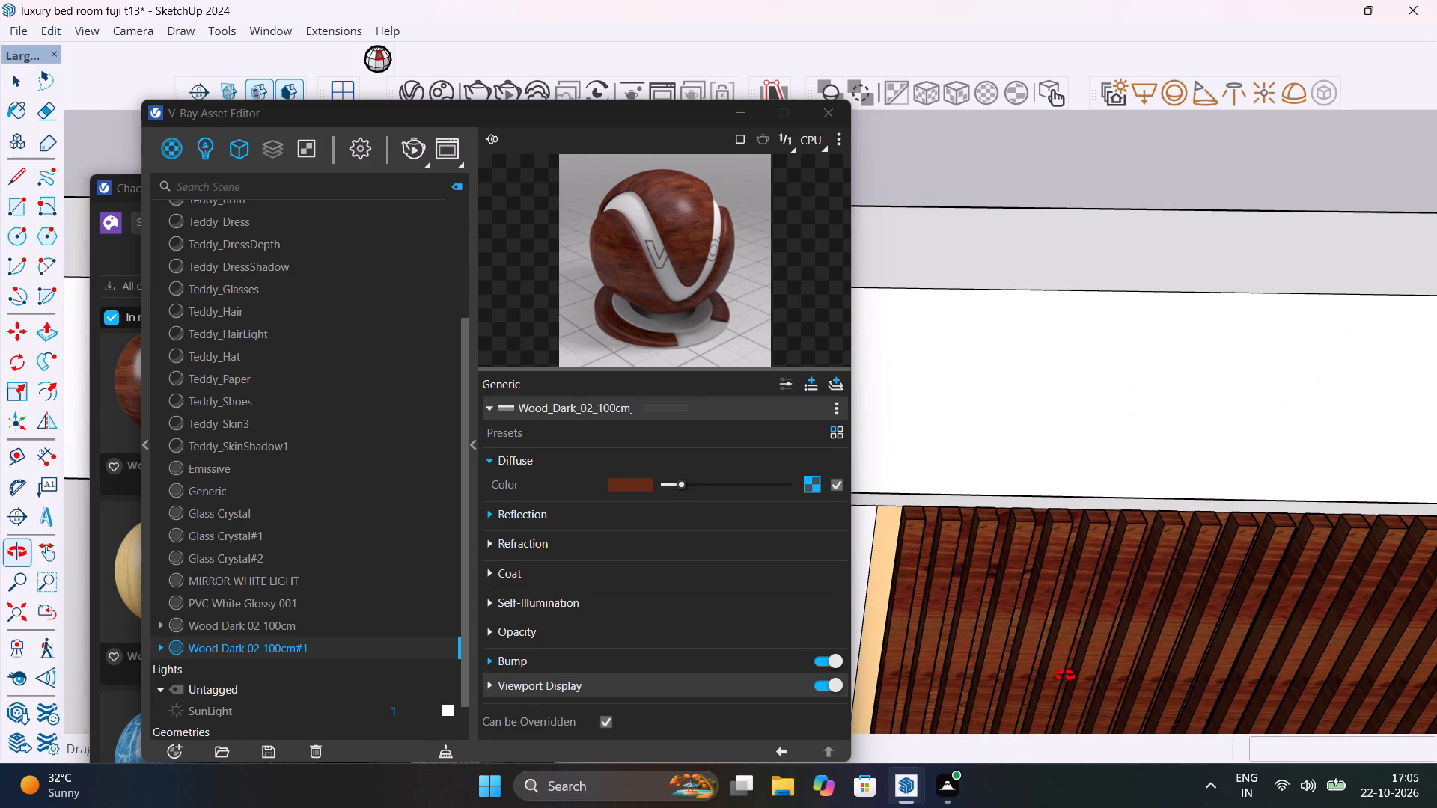
middle_click_drag(1065, 676, 1043, 541)
scroll(1043, 544, "down", 20)
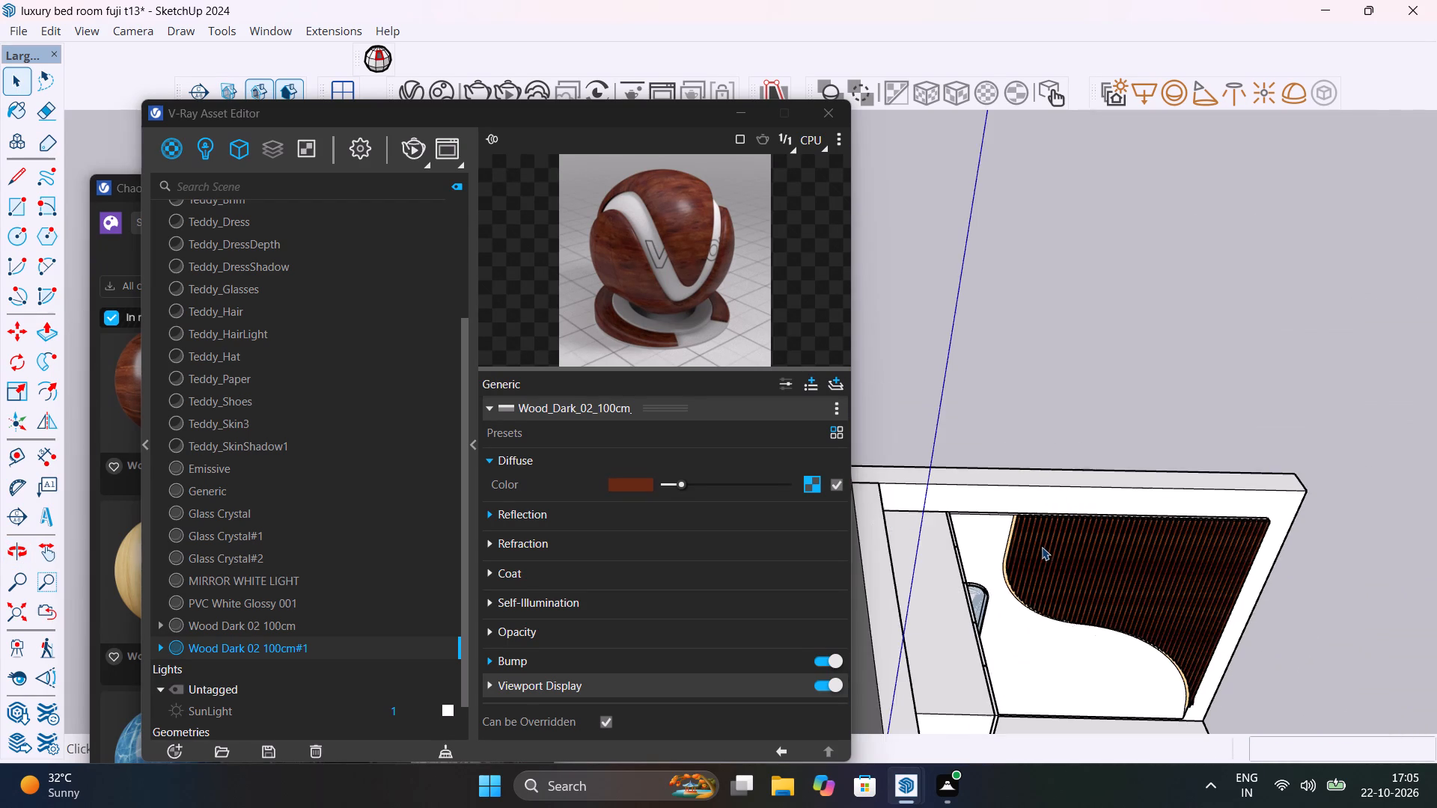
middle_click_drag(1014, 593, 968, 513)
middle_click_drag(1006, 566, 890, 292, "shift")
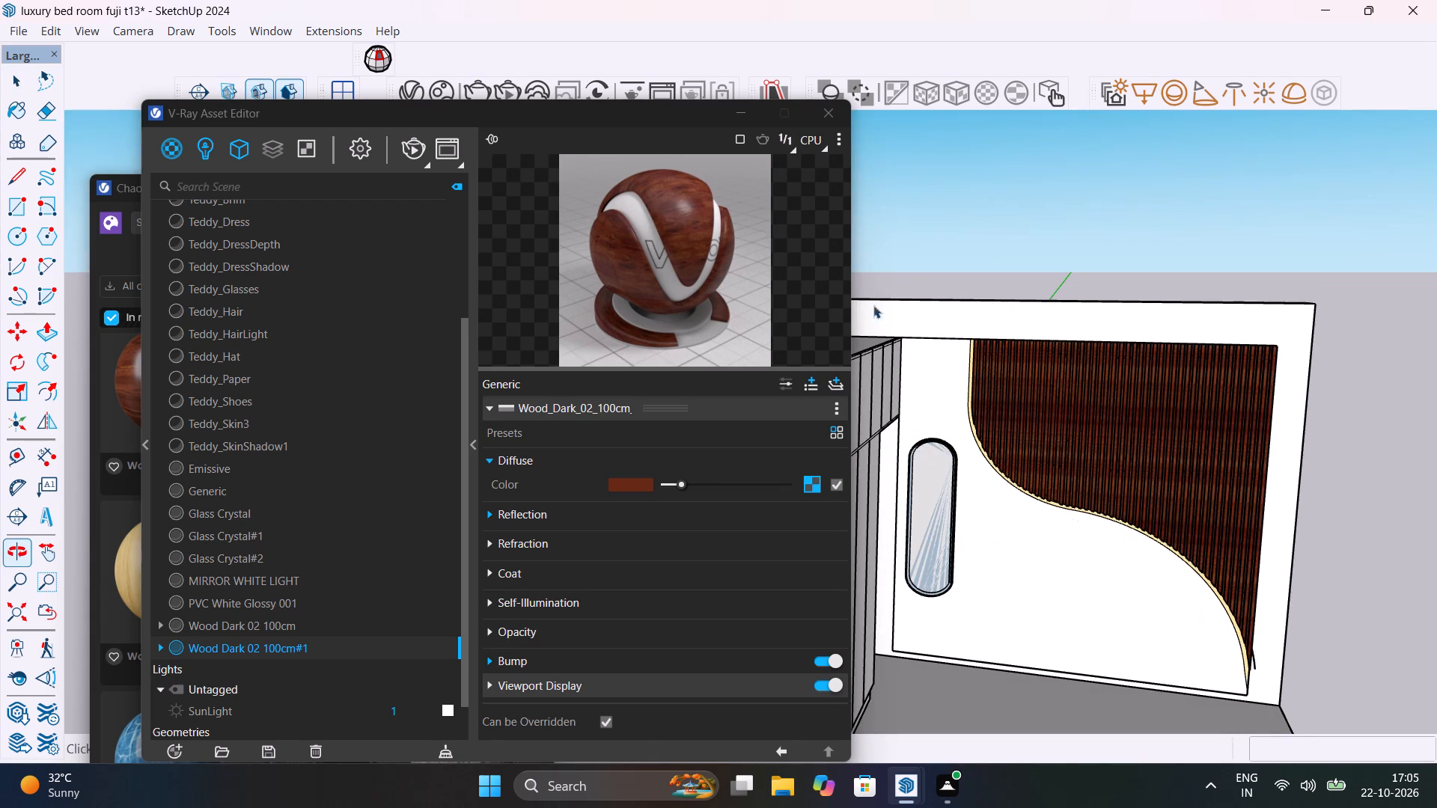
left_click(818, 115)
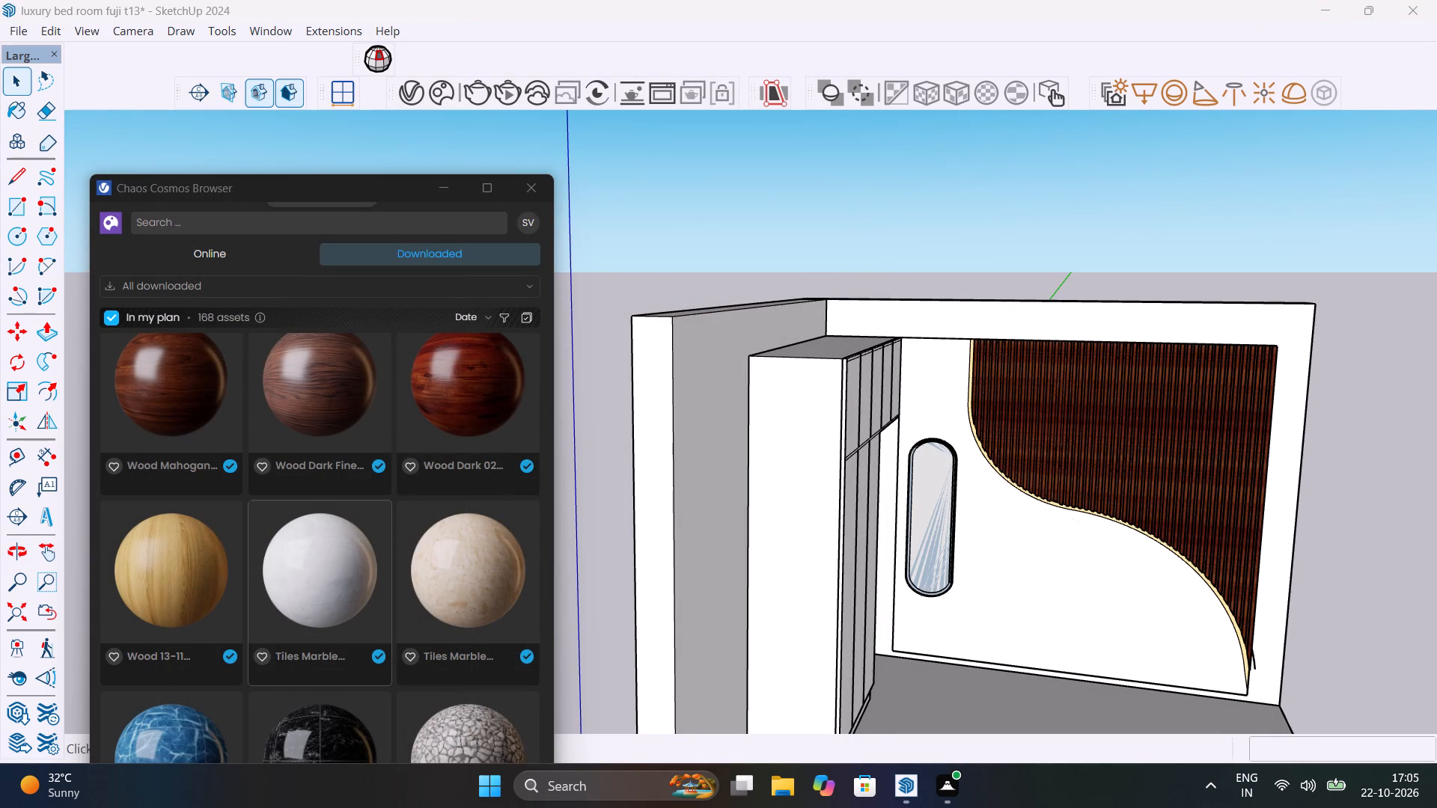
Look through the downloaded Cosmos assets for a finish for the white panel on the back wall.
scroll(253, 670, "up", 12)
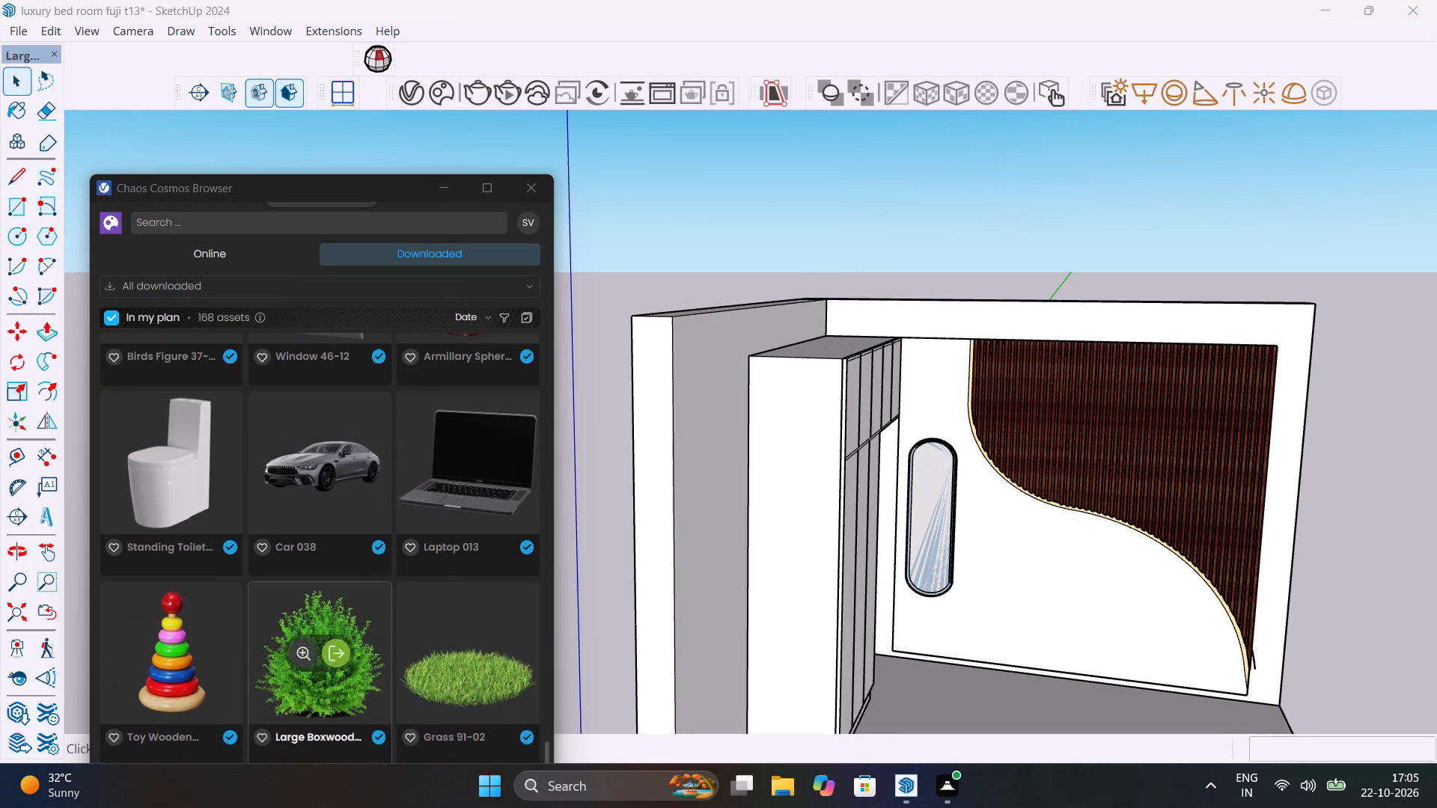
scroll(253, 671, "up", 18)
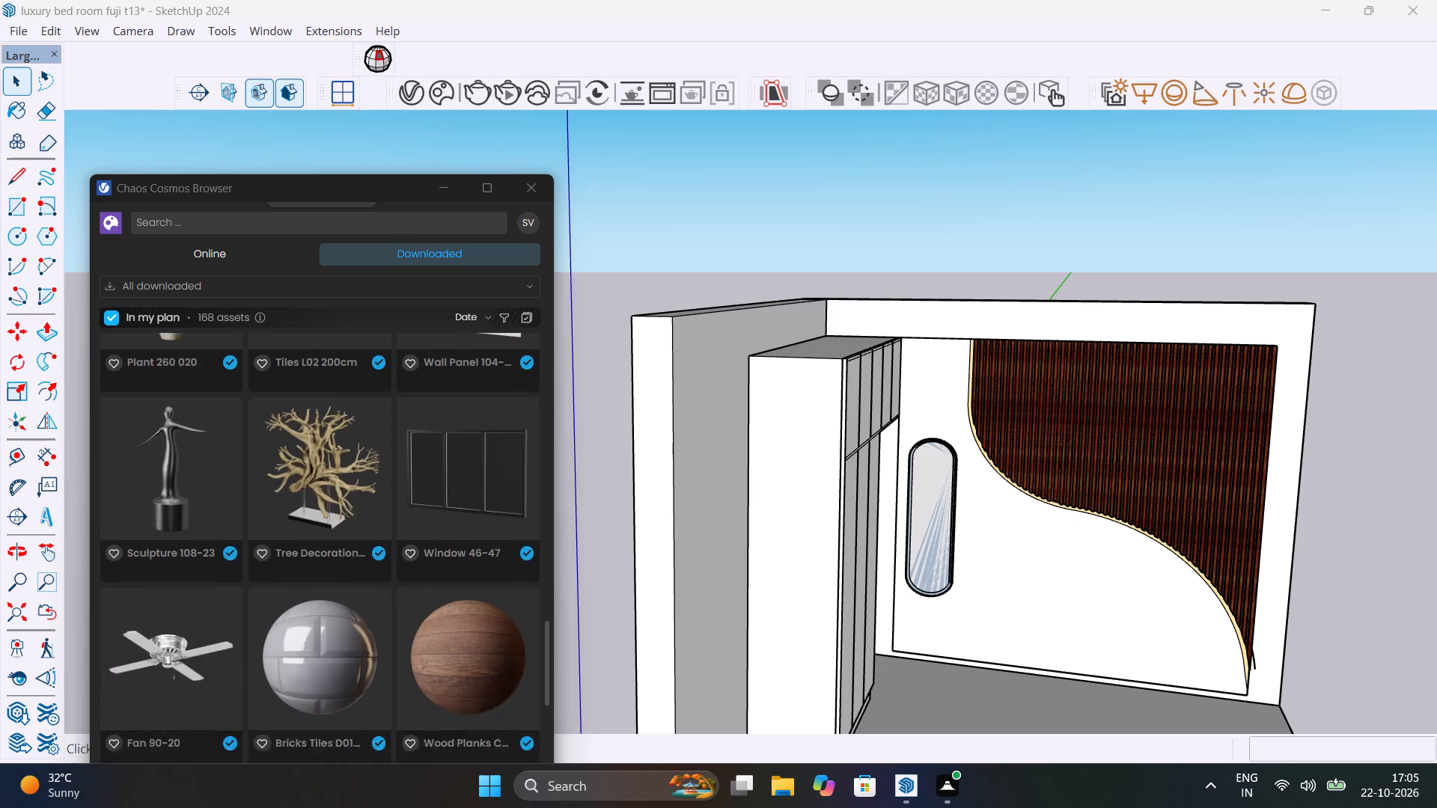
scroll(253, 671, "down", 5)
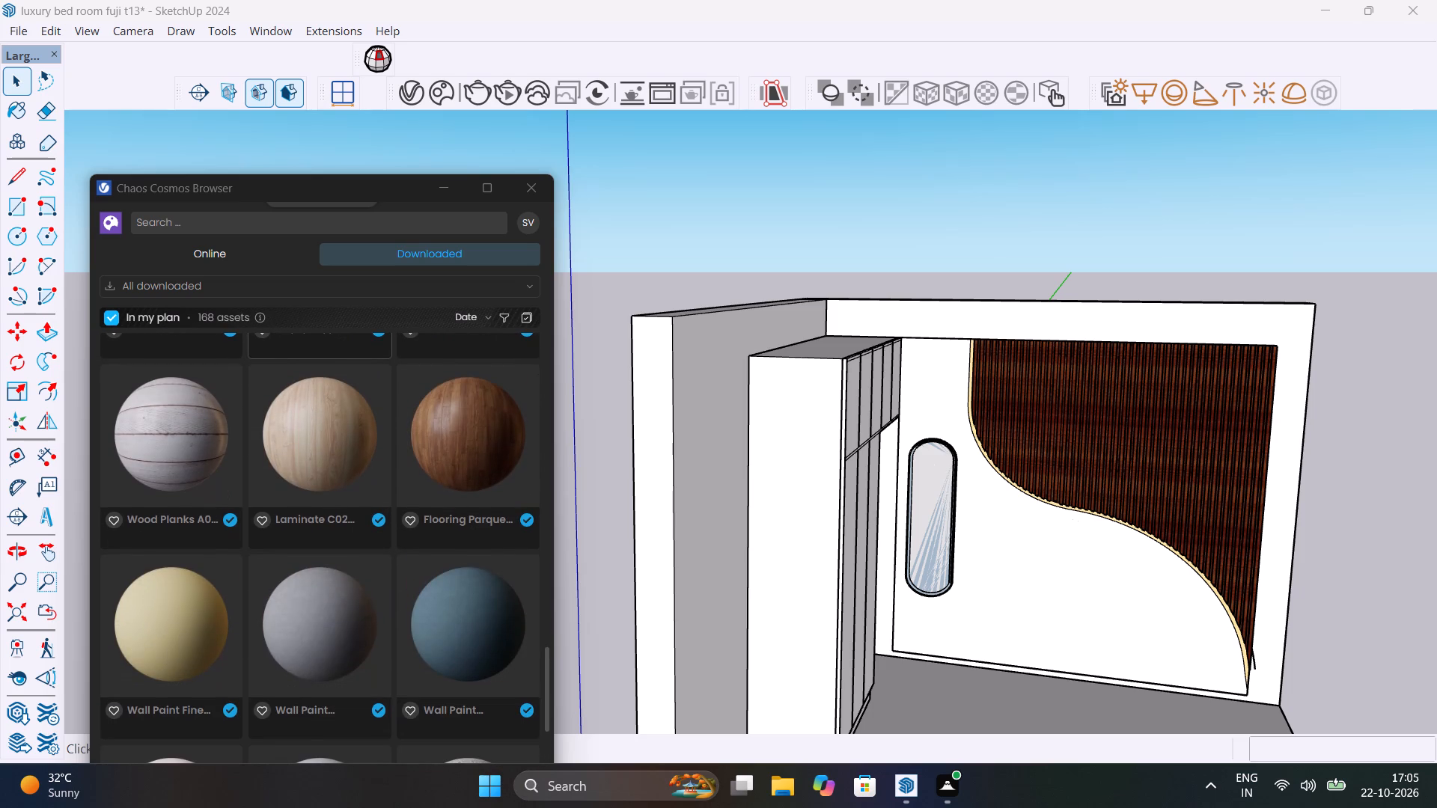
scroll(253, 671, "down", 1)
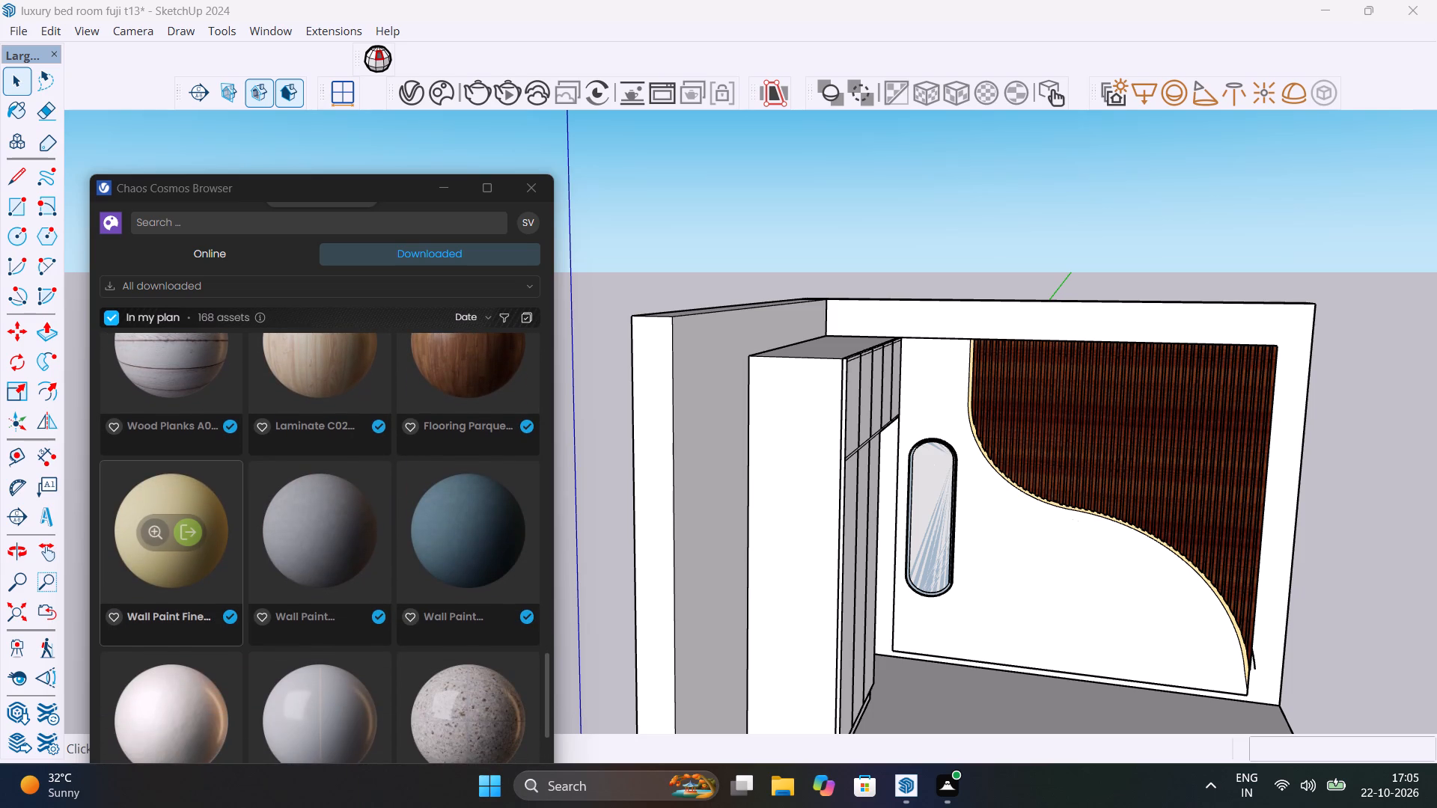
scroll(319, 617, "up", 2)
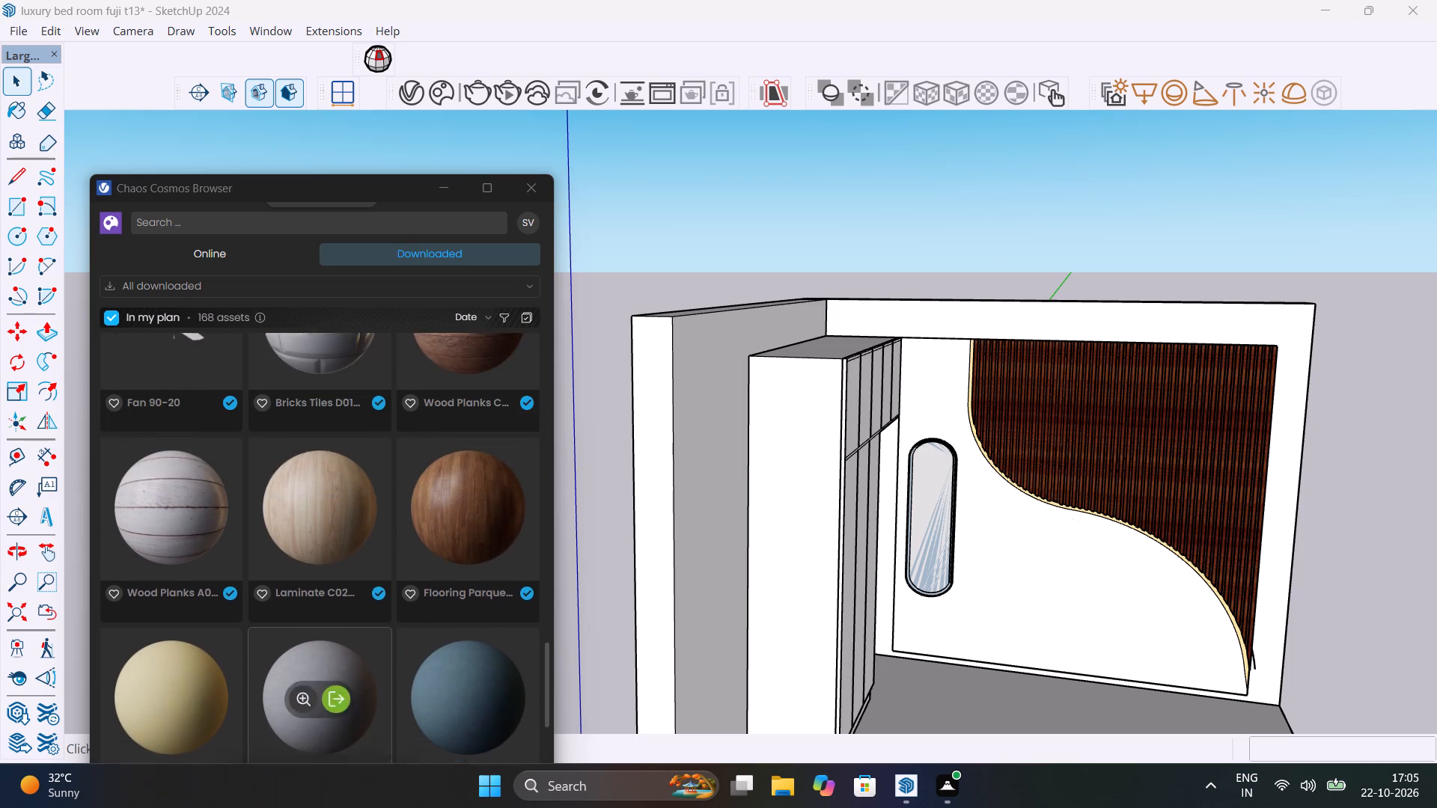
scroll(319, 617, "up", 16)
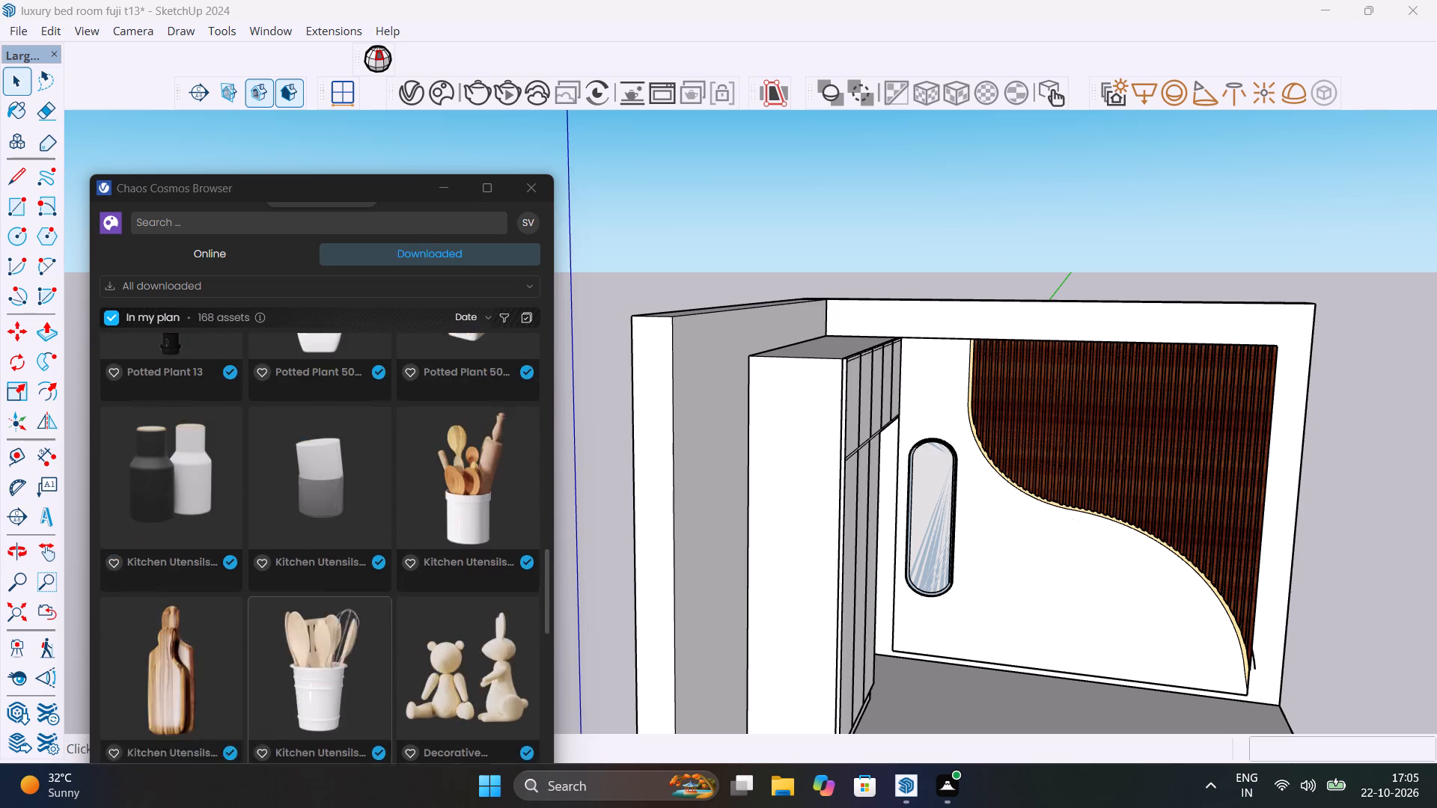
scroll(319, 618, "up", 20)
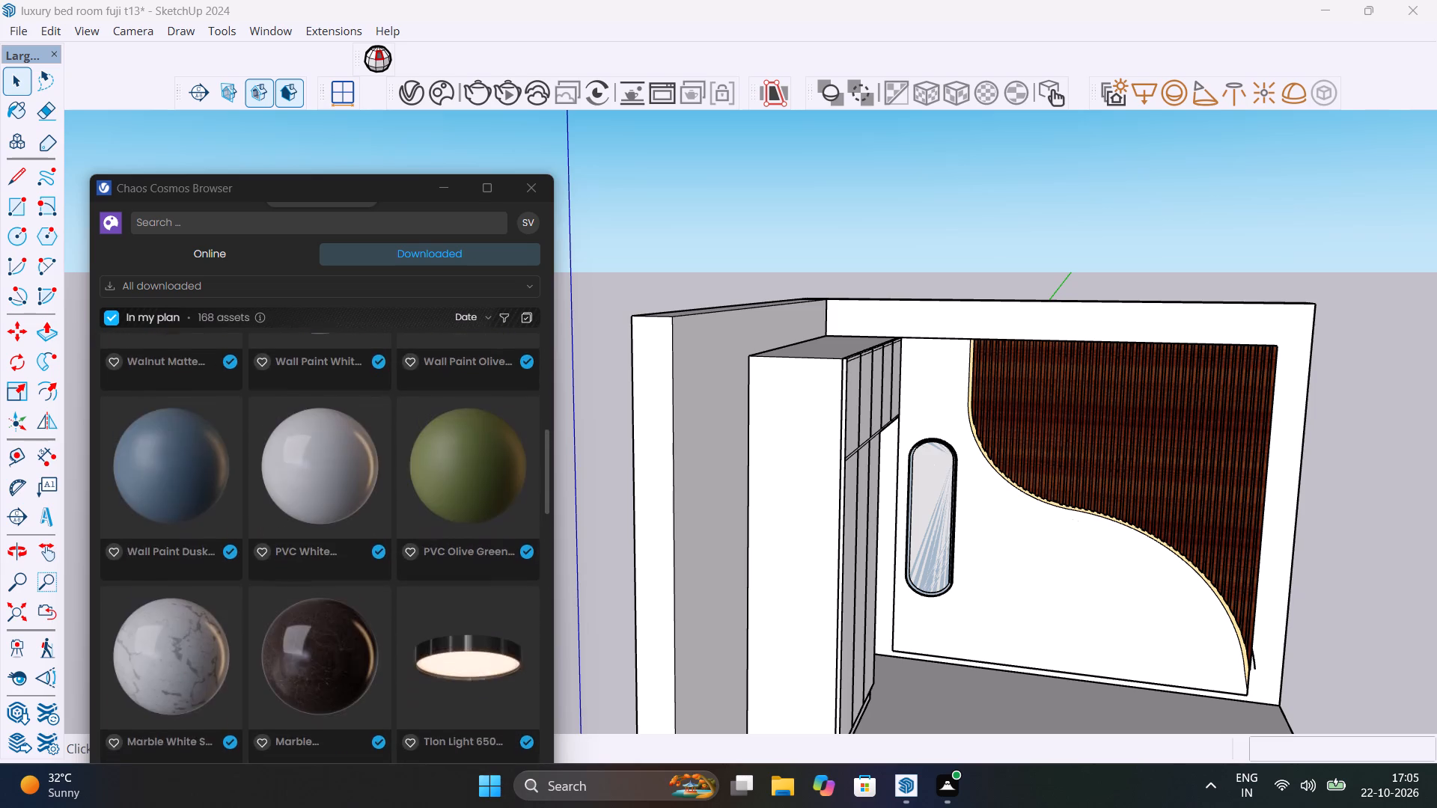
scroll(319, 619, "up", 10)
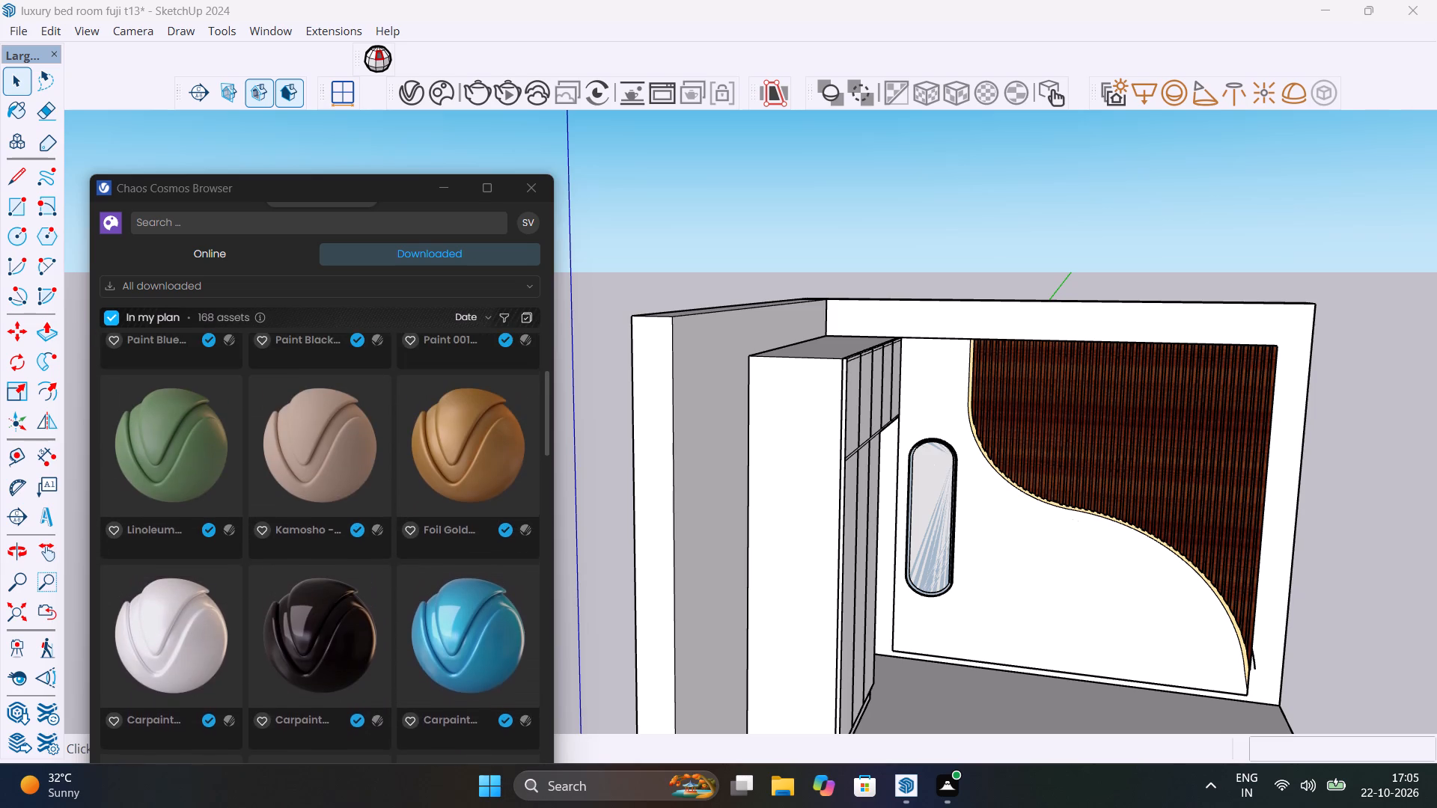
scroll(319, 618, "down", 2)
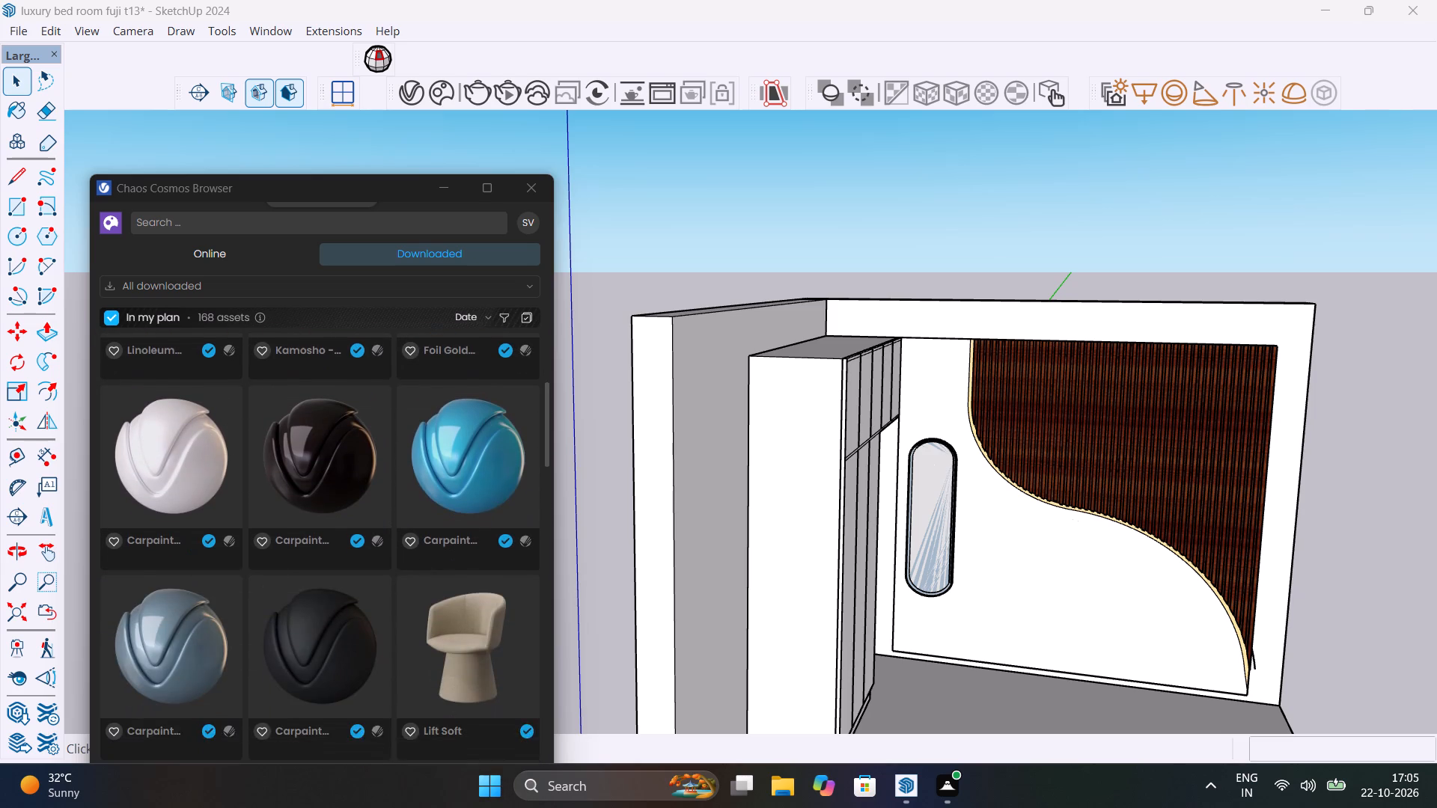
scroll(319, 618, "up", 9)
scroll(319, 618, "down", 2)
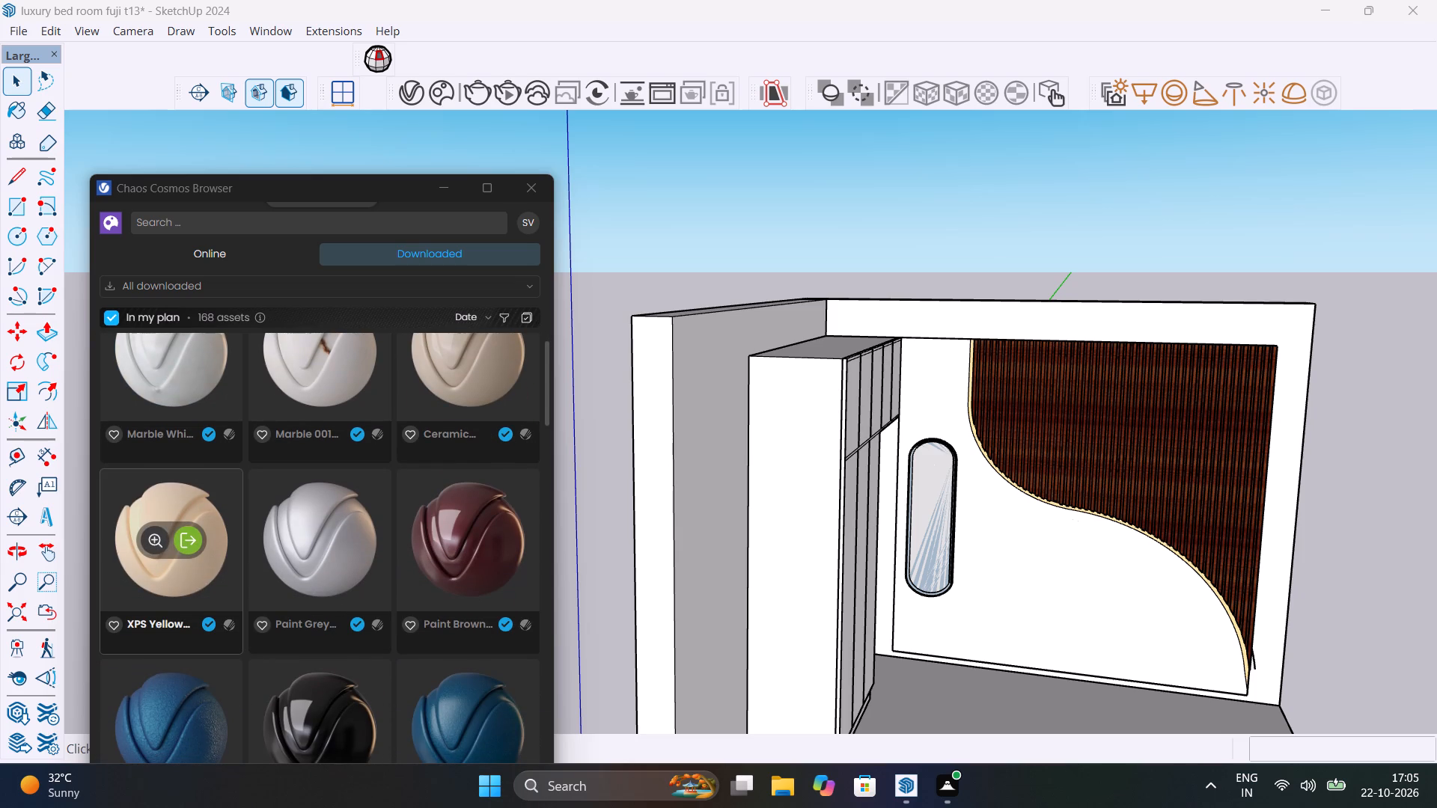
scroll(379, 510, "up", 1)
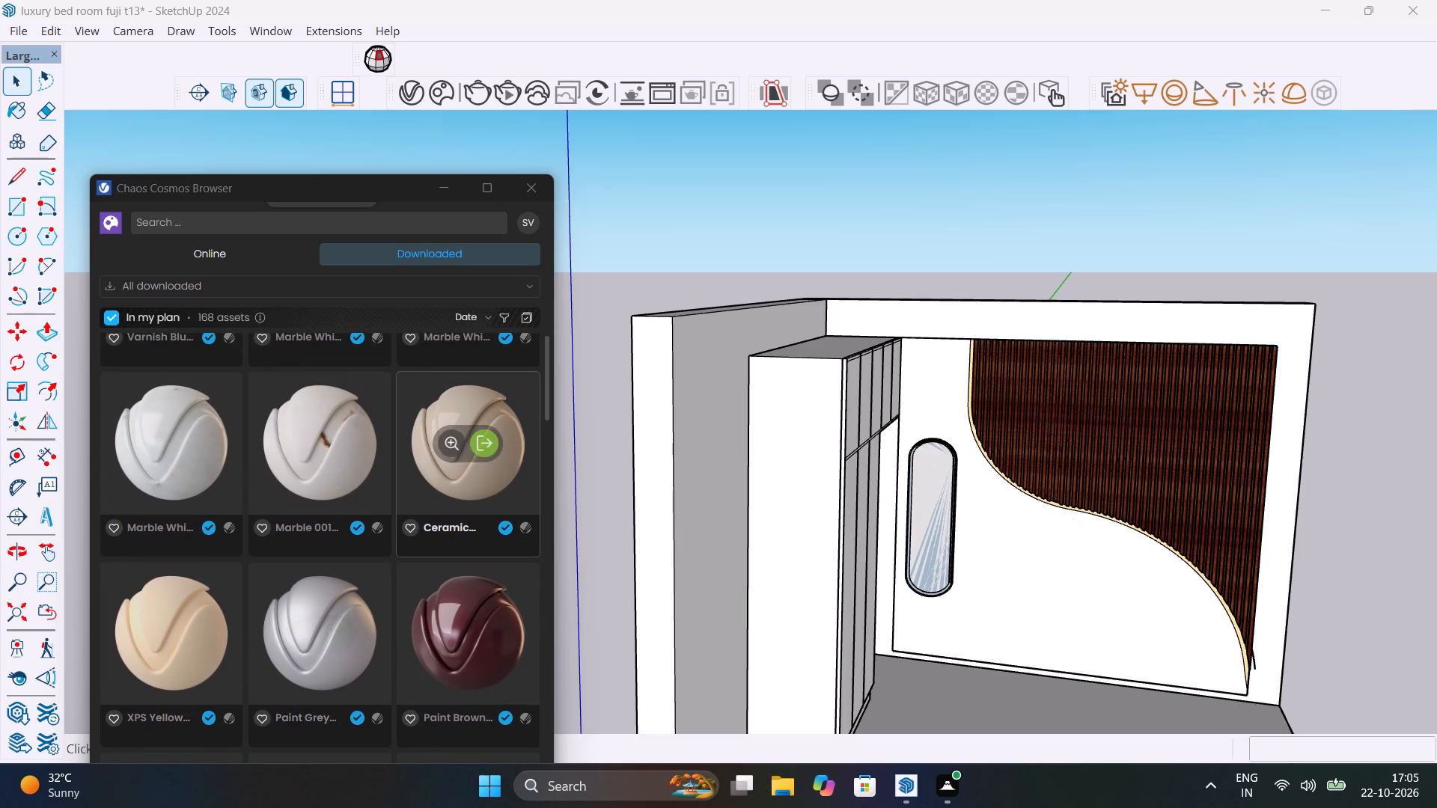
scroll(357, 567, "up", 1)
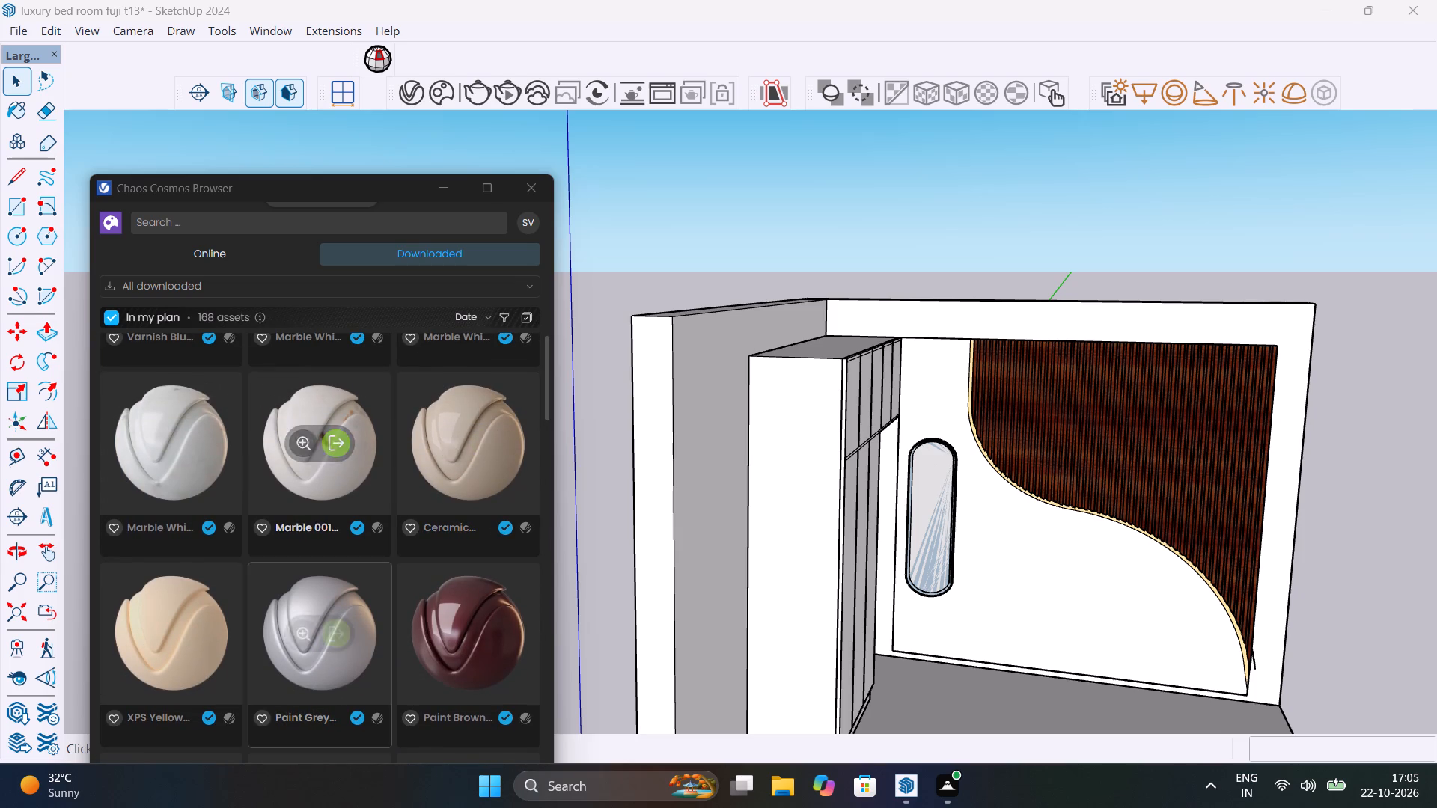
scroll(357, 567, "up", 8)
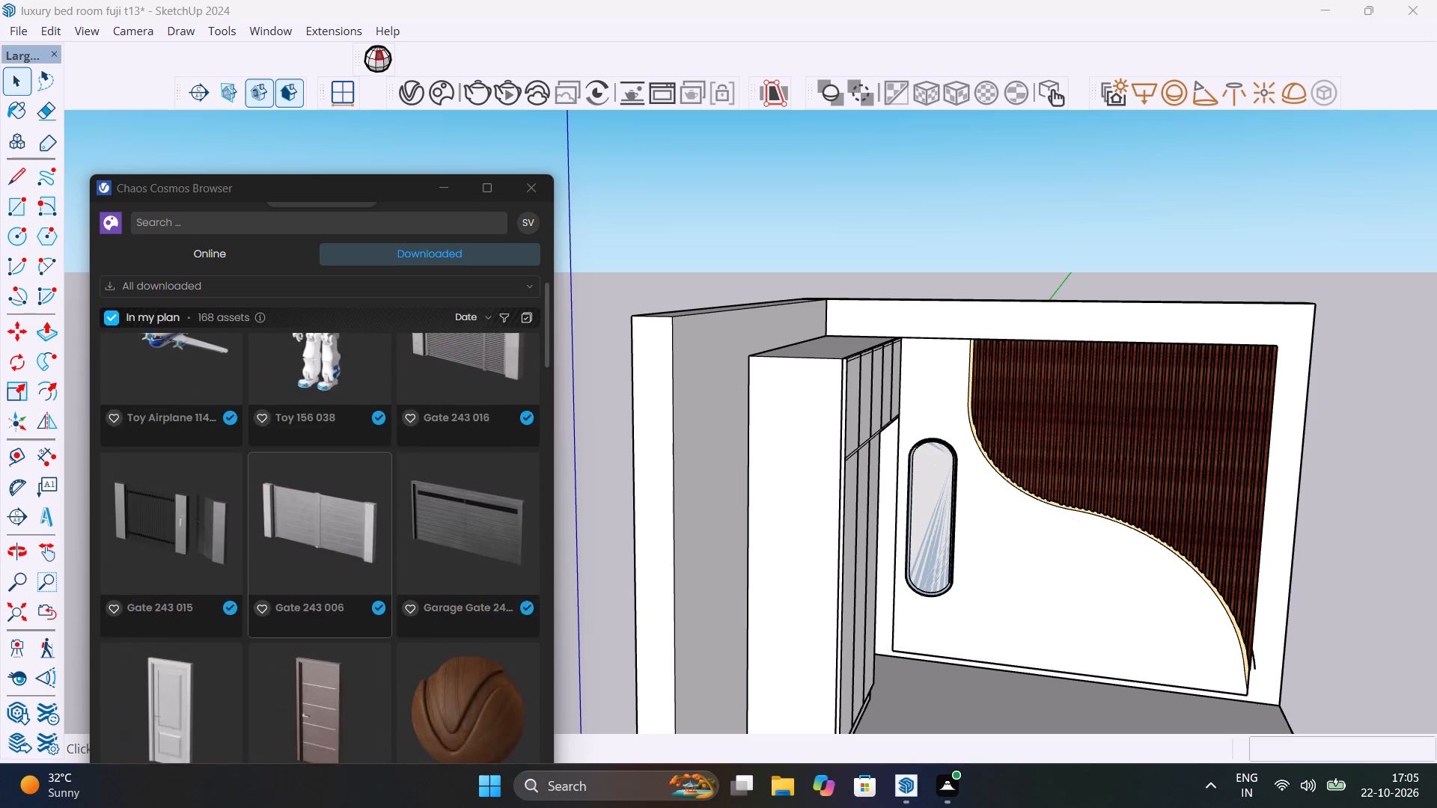
scroll(357, 568, "up", 14)
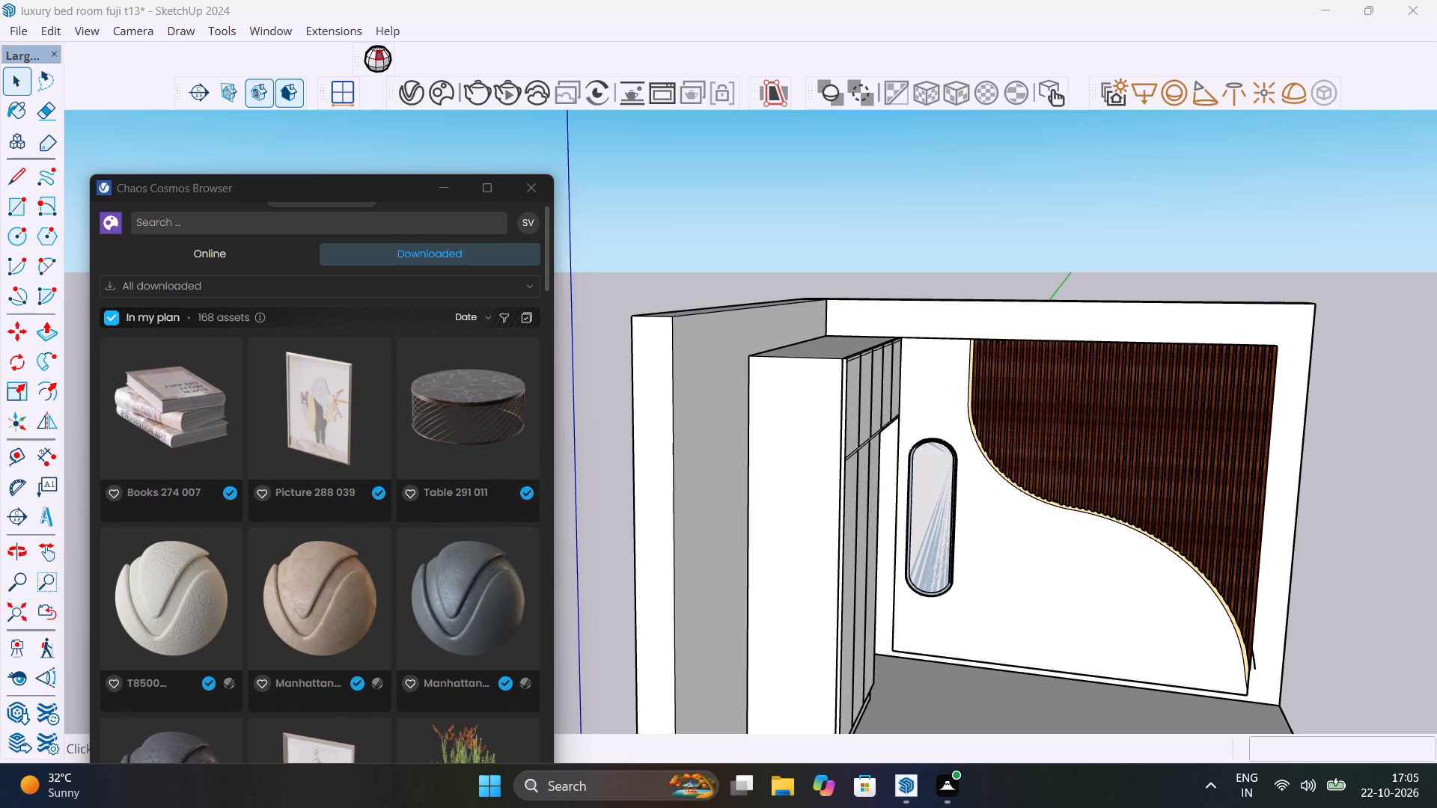
Import the Ceramic Sand 8.13cm material from the downloaded Cosmos assets into the scene.
scroll(357, 567, "down", 1)
scroll(357, 567, "up", 5)
scroll(357, 567, "down", 5)
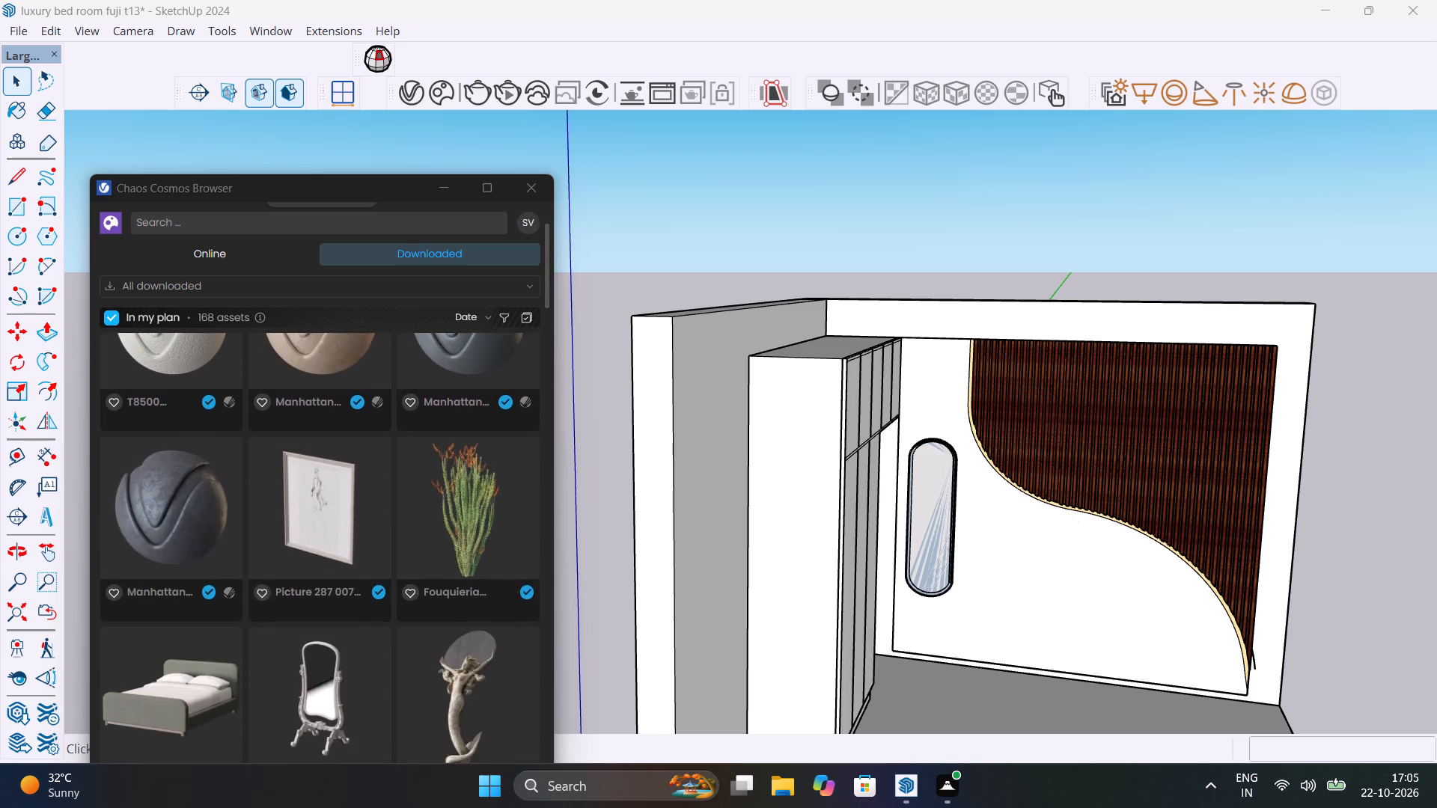
scroll(357, 567, "down", 11)
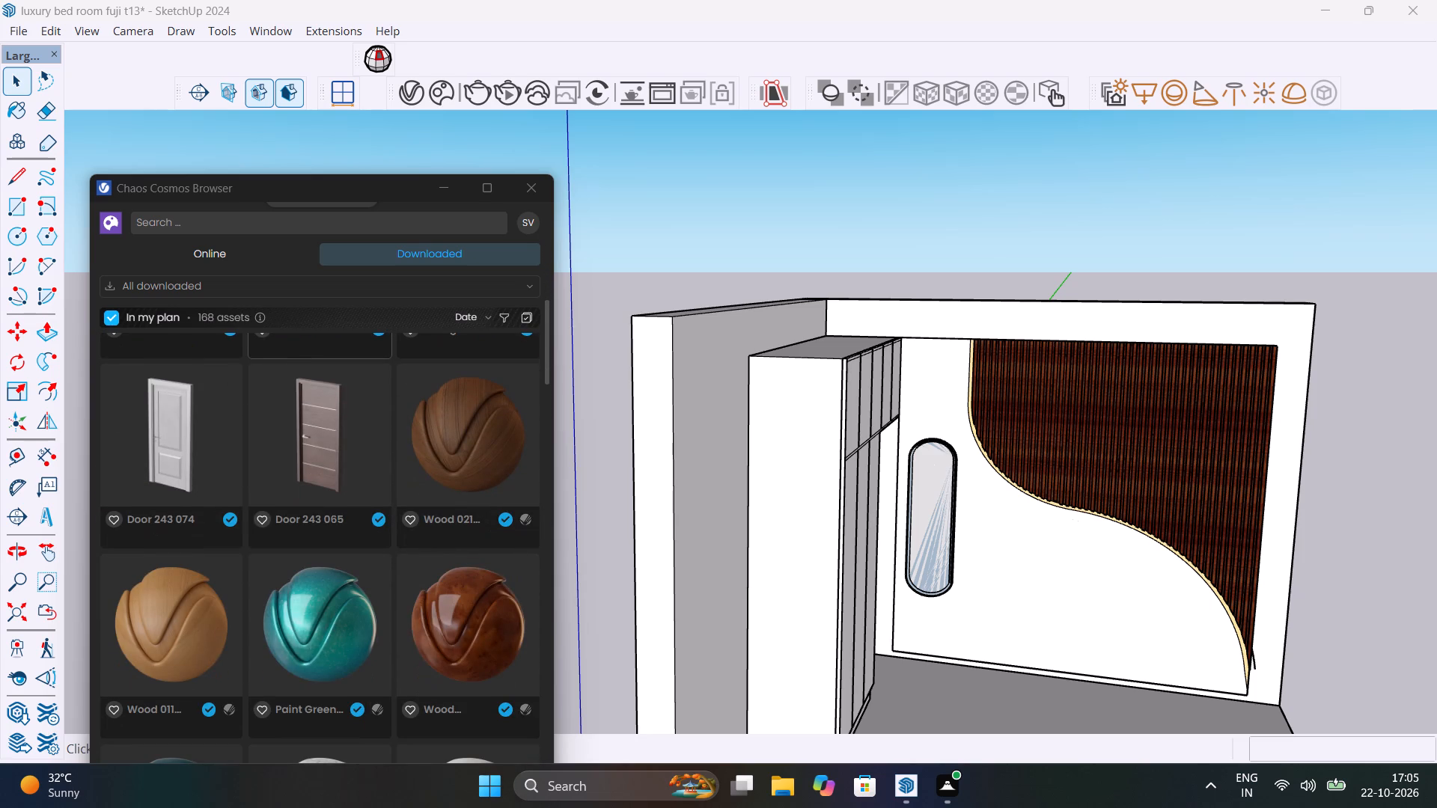
scroll(357, 567, "down", 6)
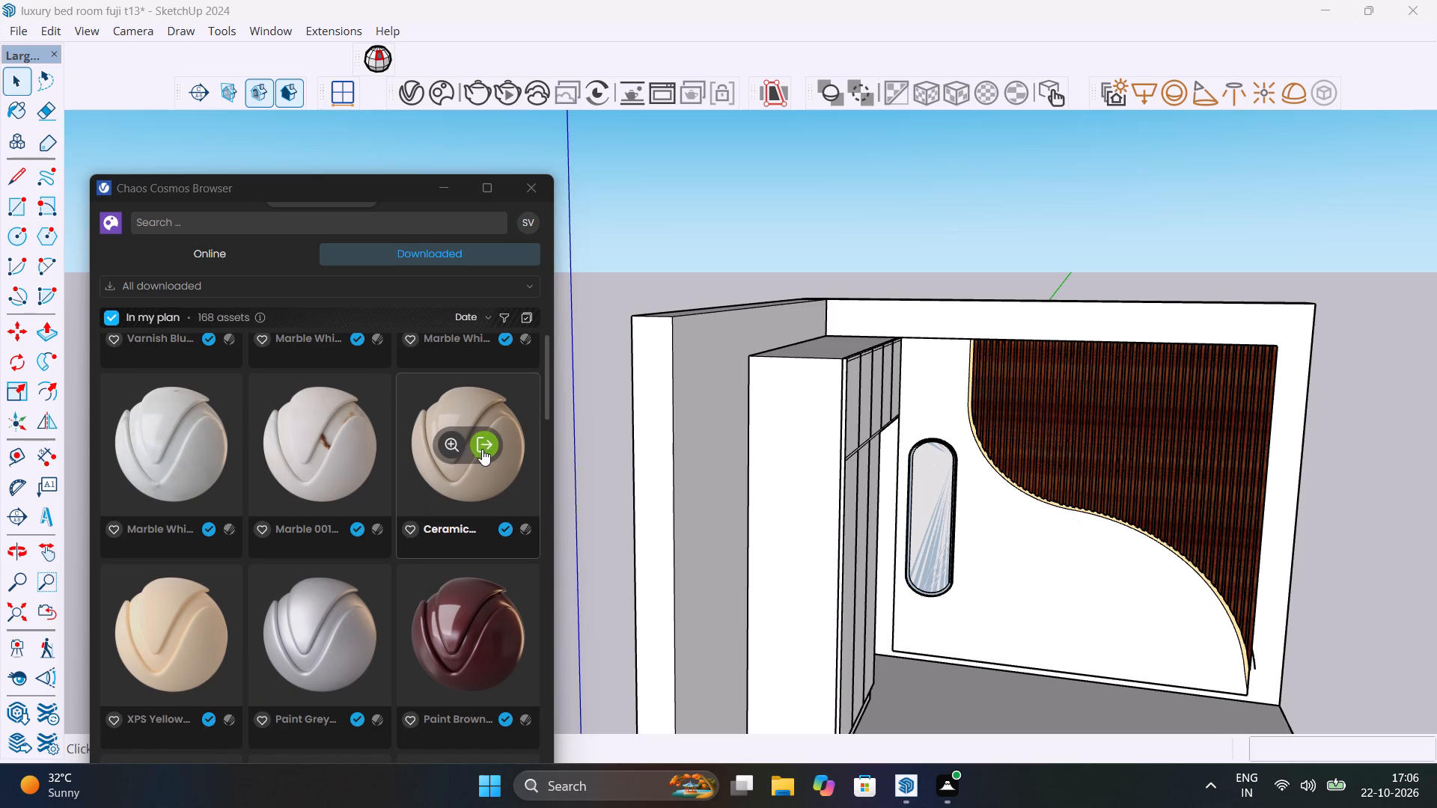
left_click(482, 447)
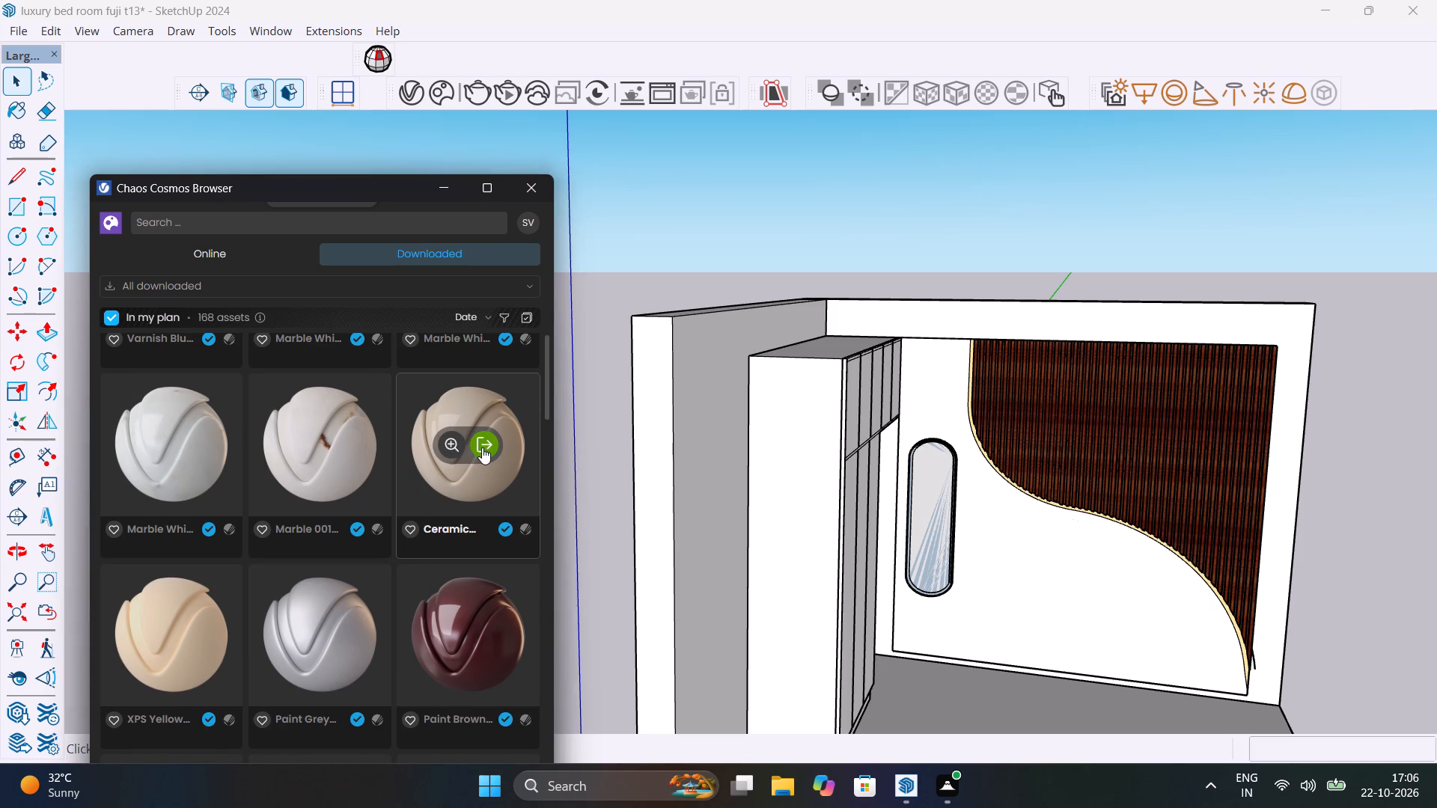
Apply the Ceramic Sand 8.13cm material to the curved panel face below the slats inside its group, close the material windows and leave the group.
left_click(1051, 554)
triple_click(1051, 554)
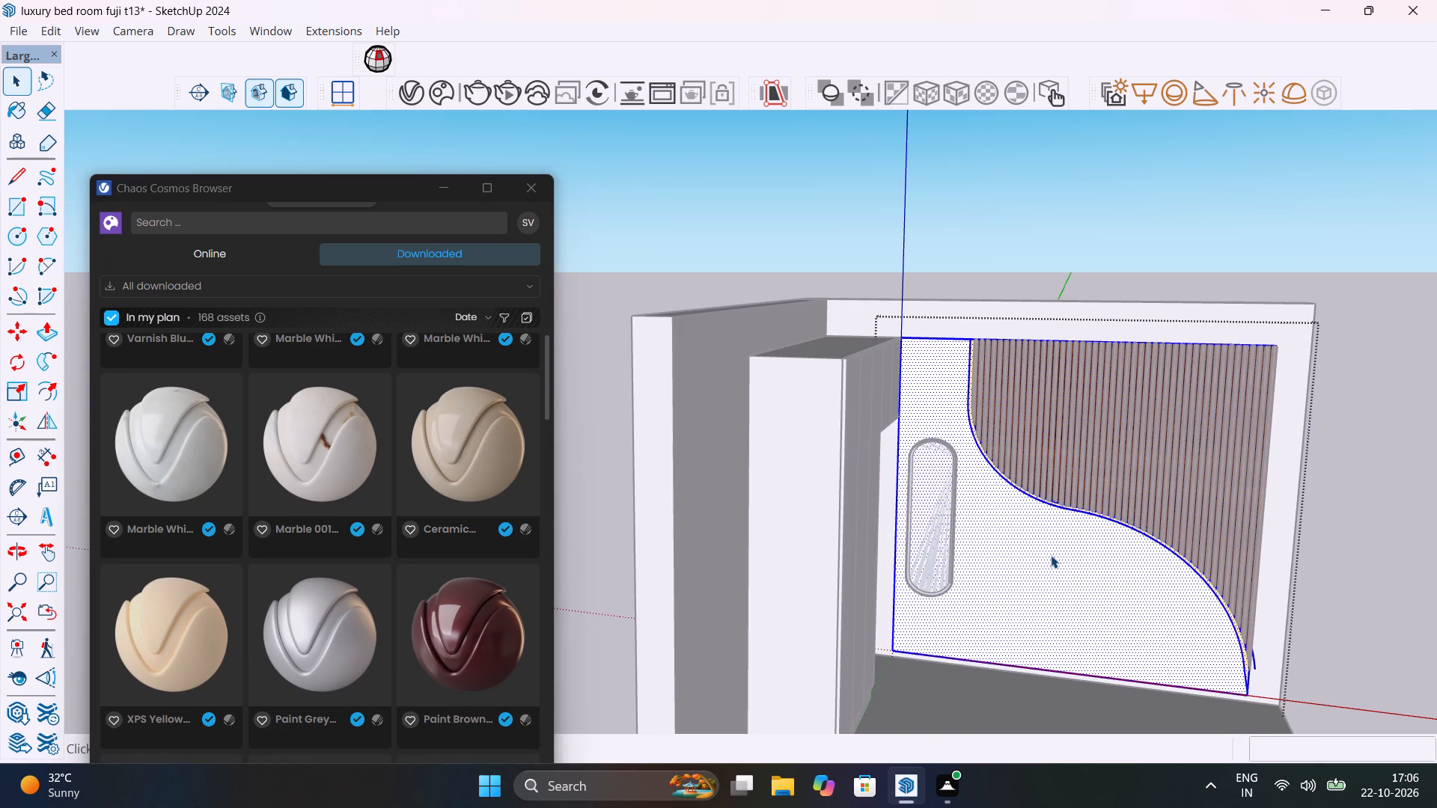
left_click(1051, 554)
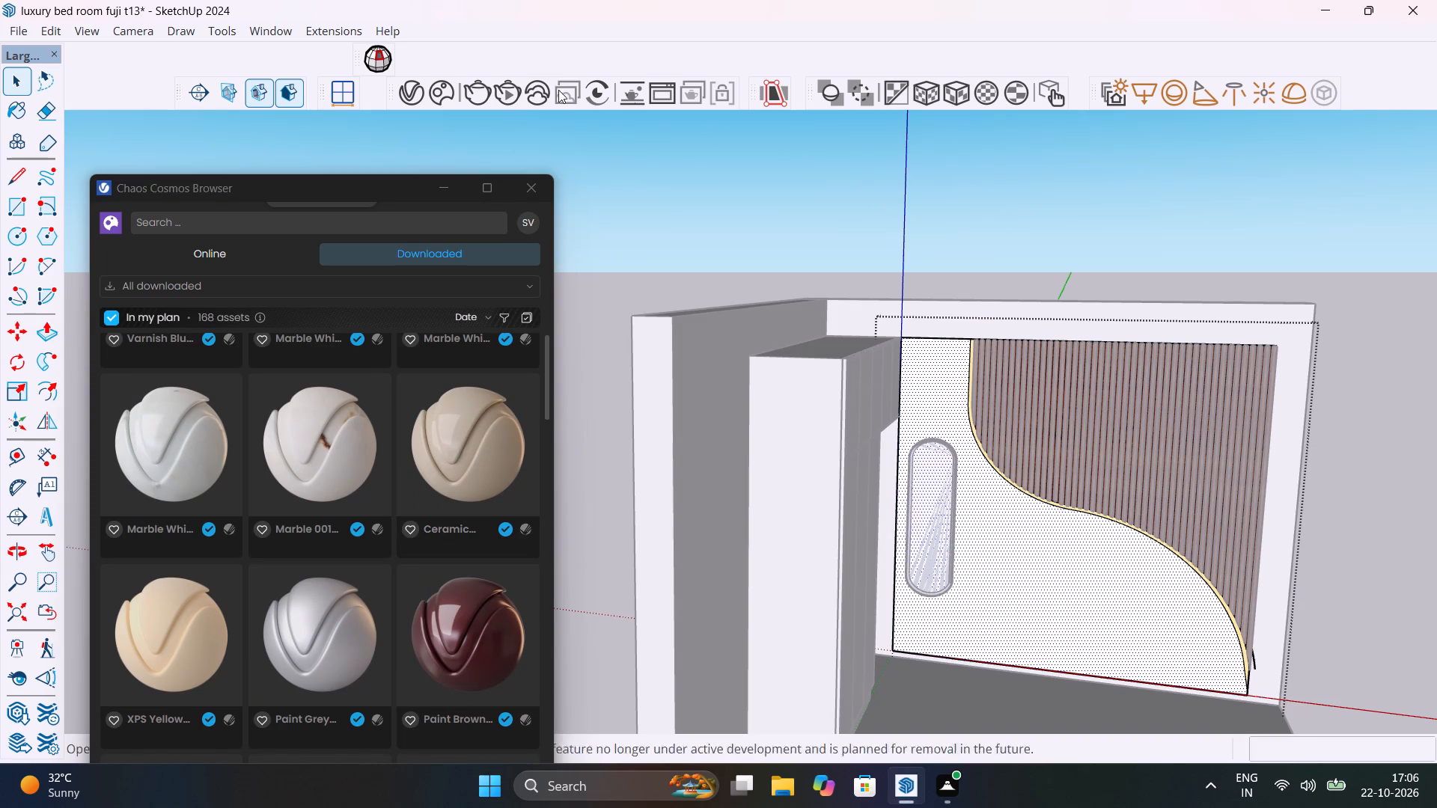
left_click(400, 85)
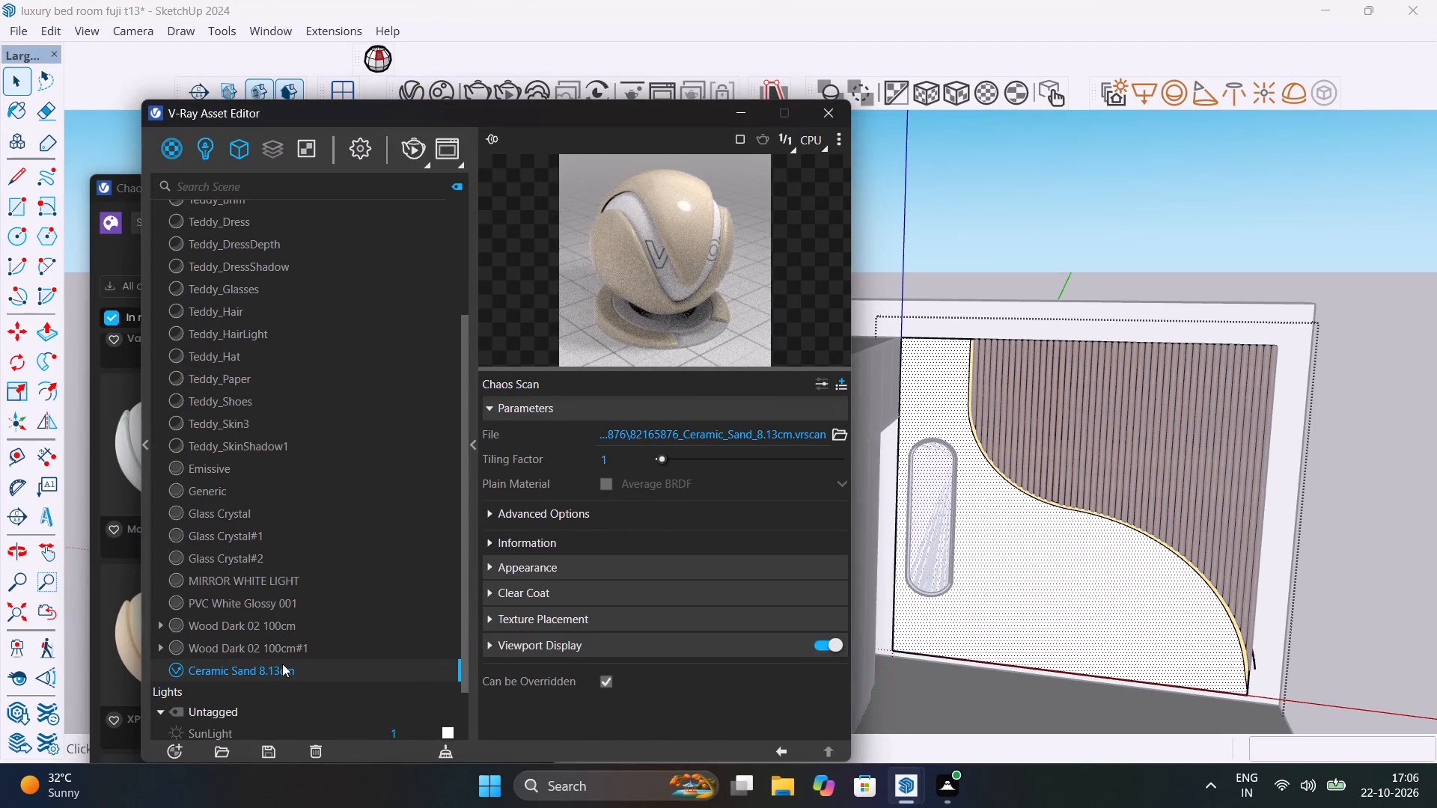
left_click(282, 664)
right_click(282, 664)
left_click(329, 451)
left_click(838, 121)
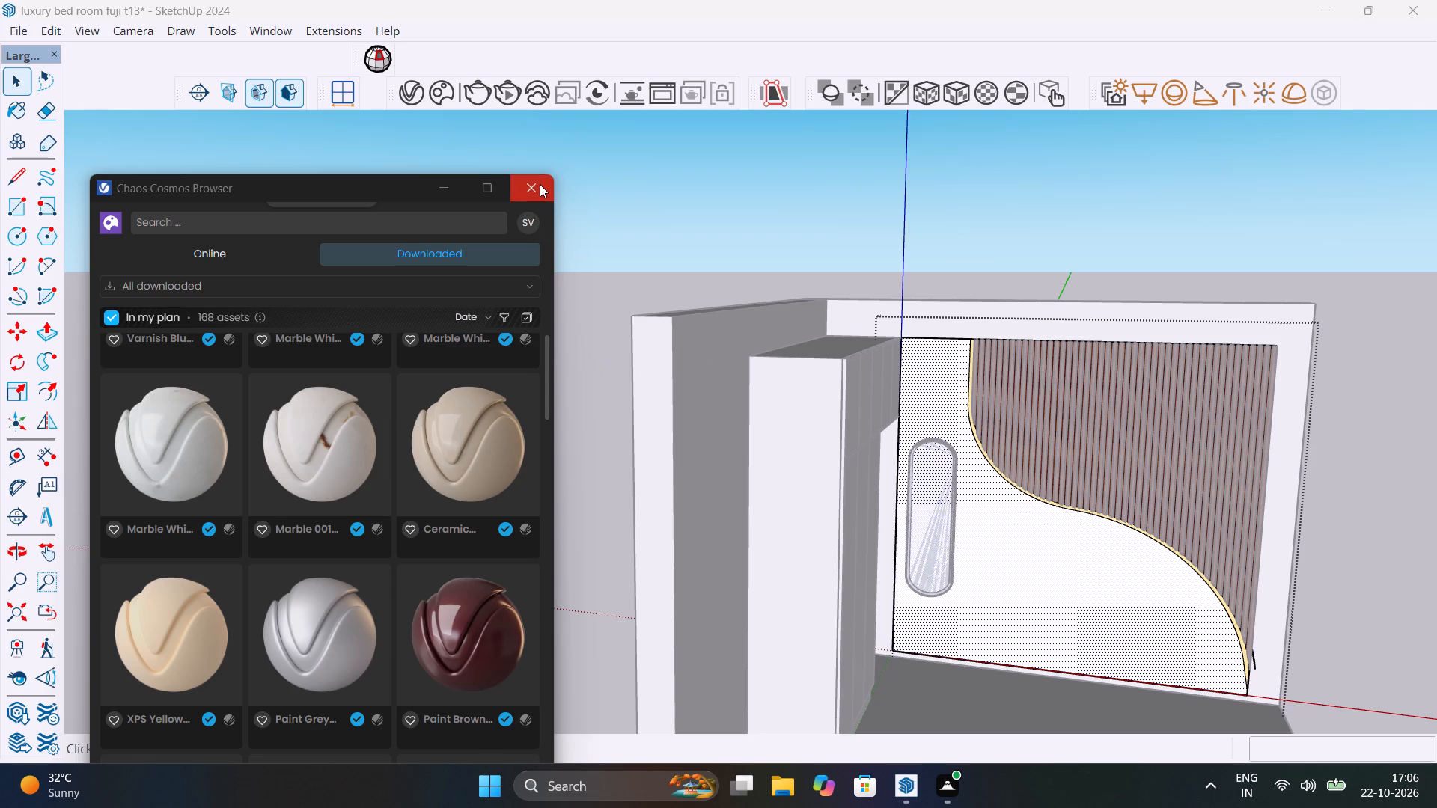
left_click(540, 184)
left_click(514, 358)
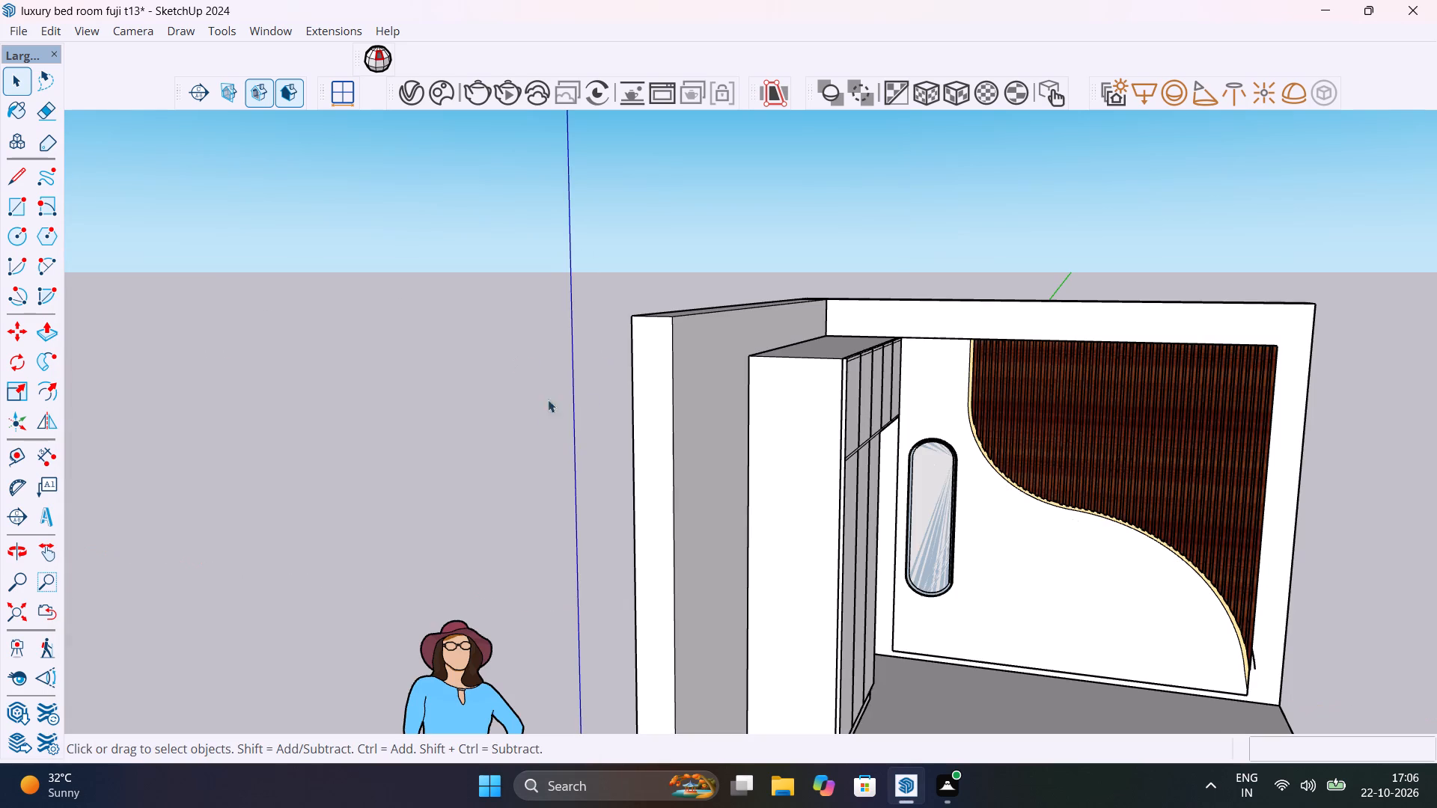
Unhide all hidden objects to bring back the missing room wall.
middle_click_drag(807, 548, 566, 496)
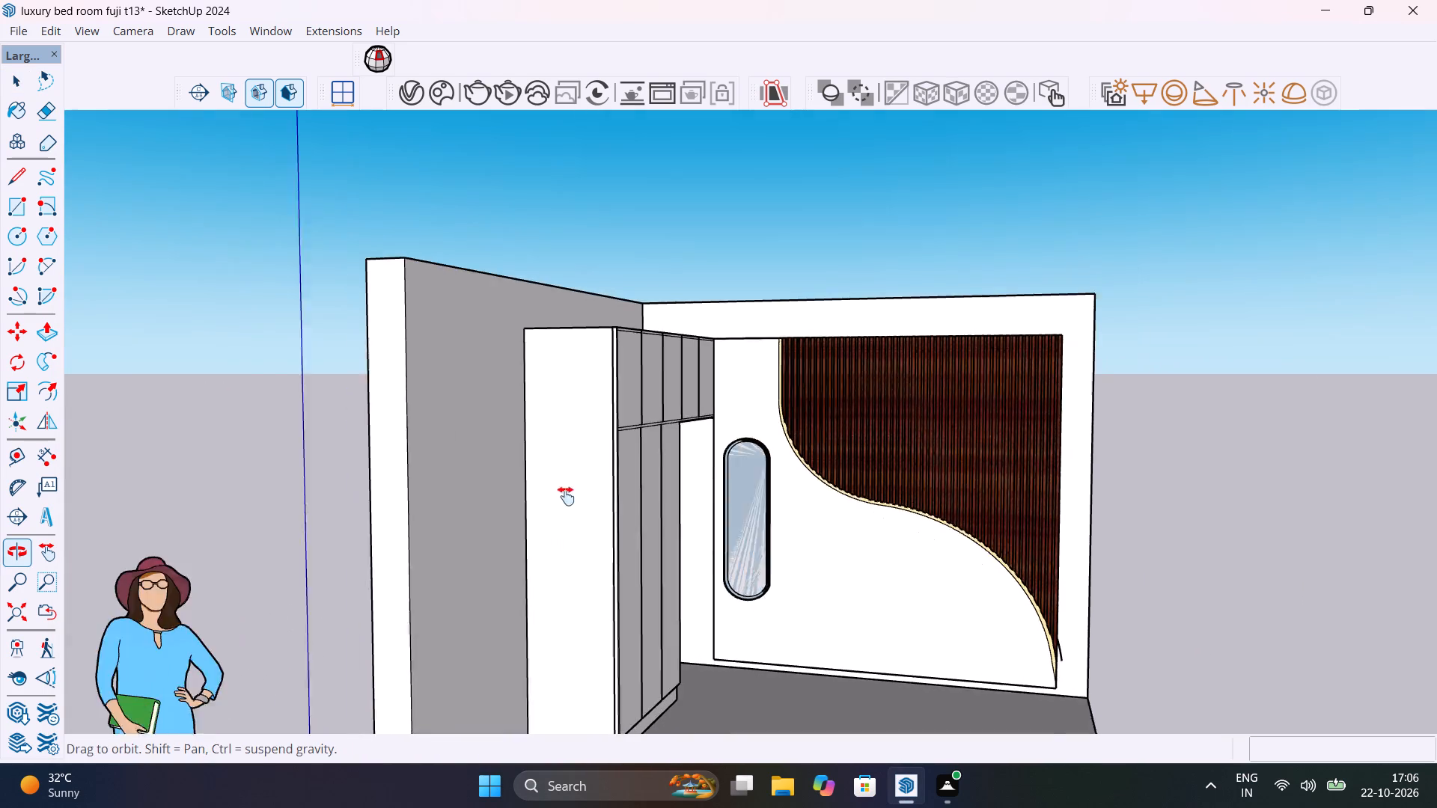
middle_click_drag(566, 496, 460, 485)
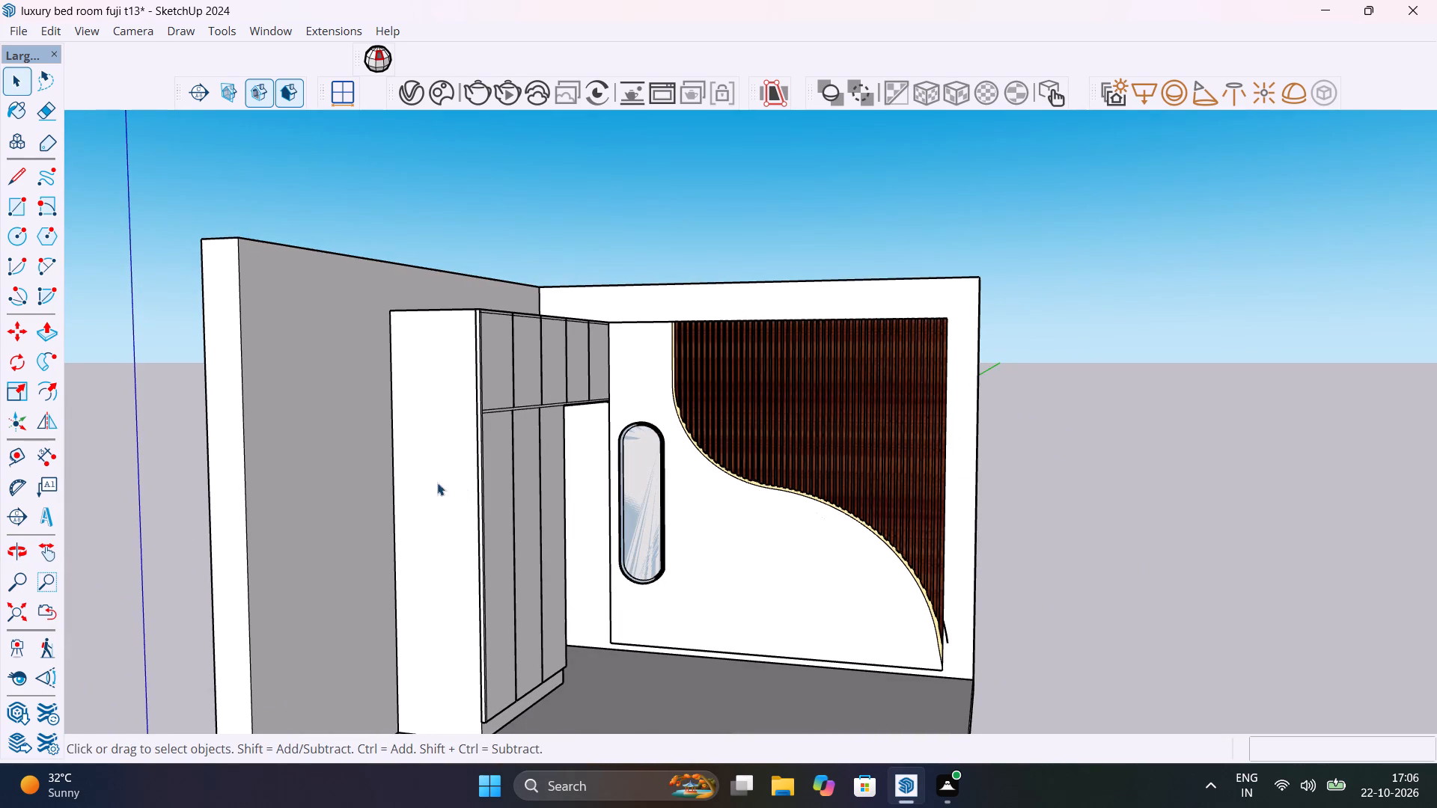
left_click(51, 32)
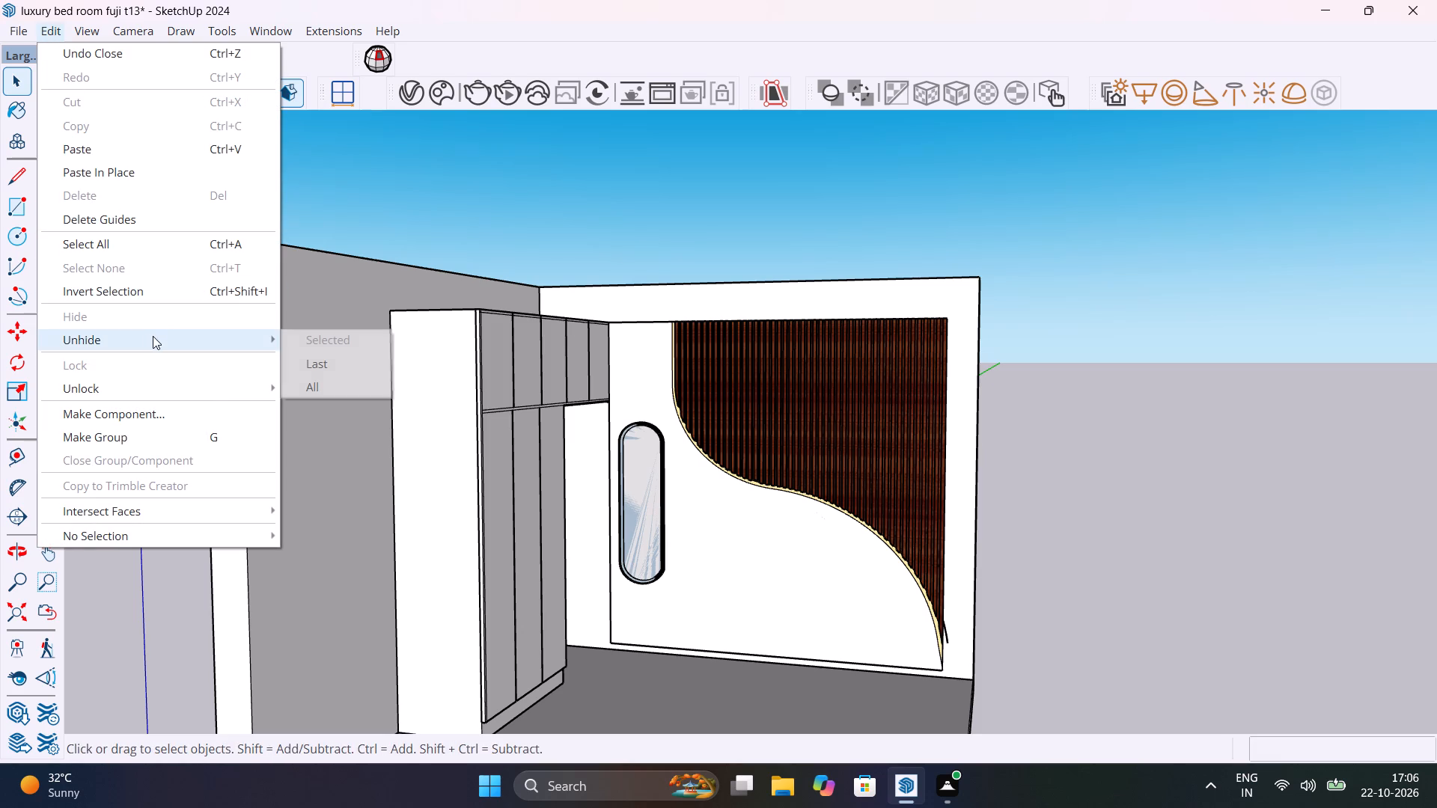
left_click(329, 385)
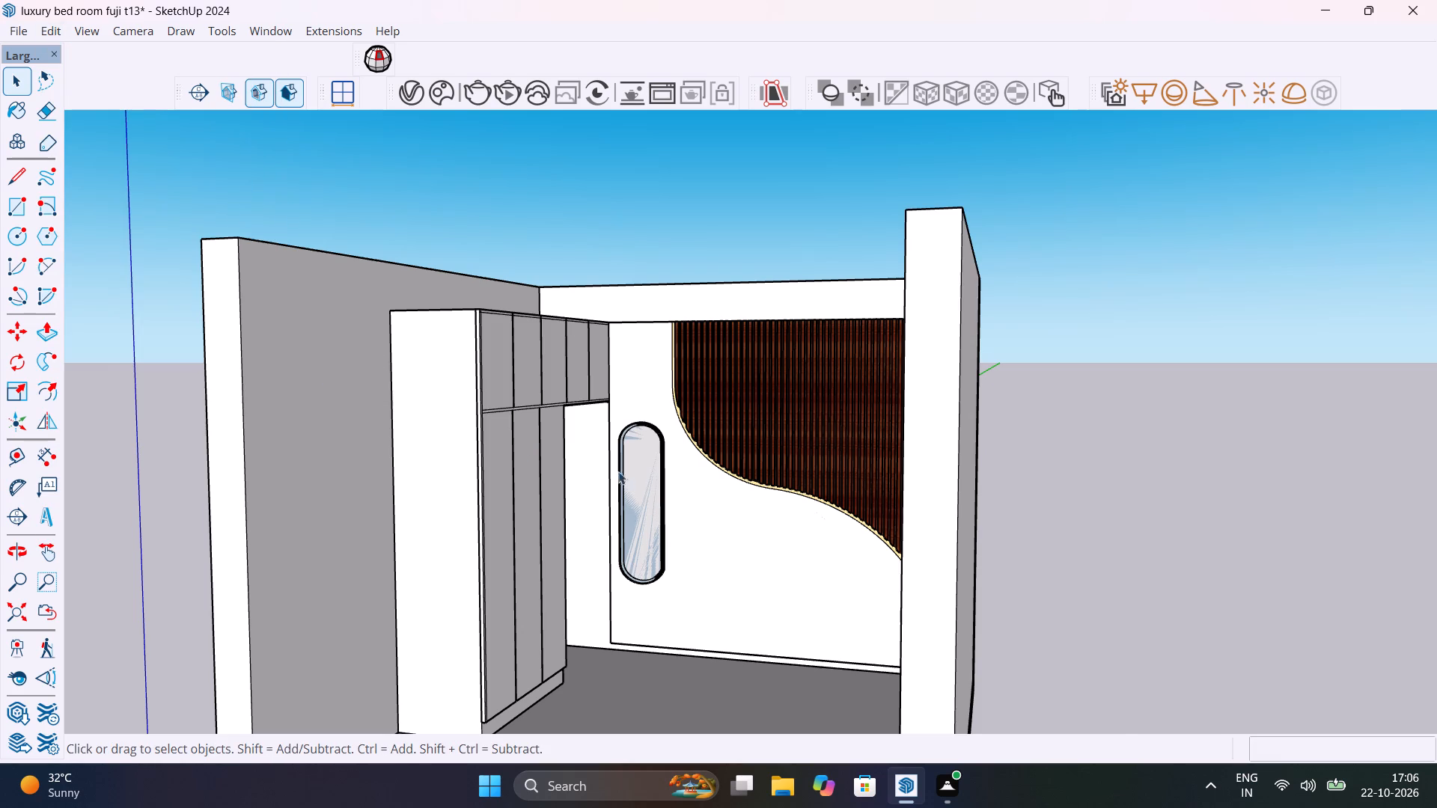
Render a front view of the back wall in V-Ray, examine the panel, mirror and slat finishes, and stop and close the render.
middle_click_drag(680, 520, 809, 603)
scroll(809, 604, "up", 3)
middle_click_drag(808, 602, 808, 601)
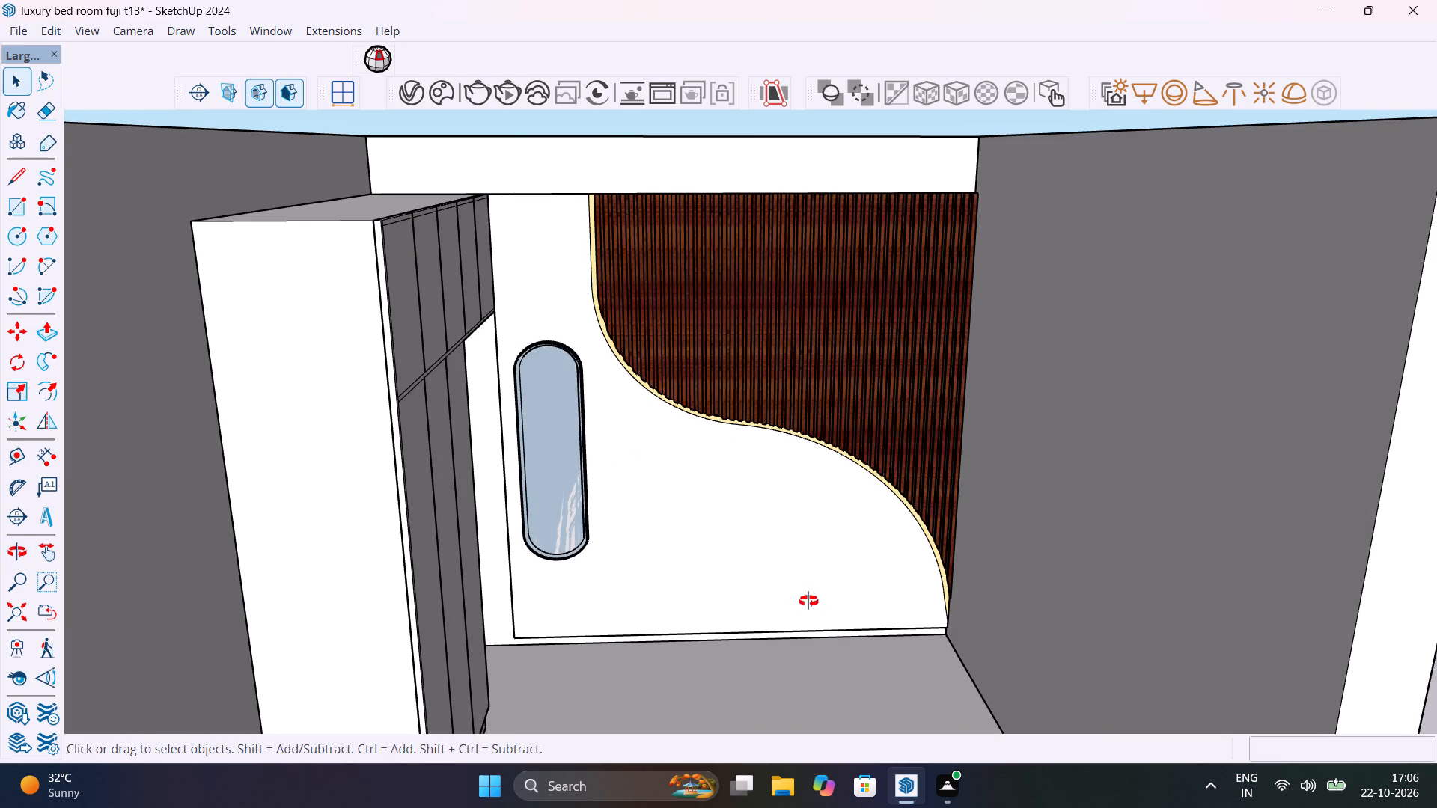
middle_click_drag(808, 601, 811, 536)
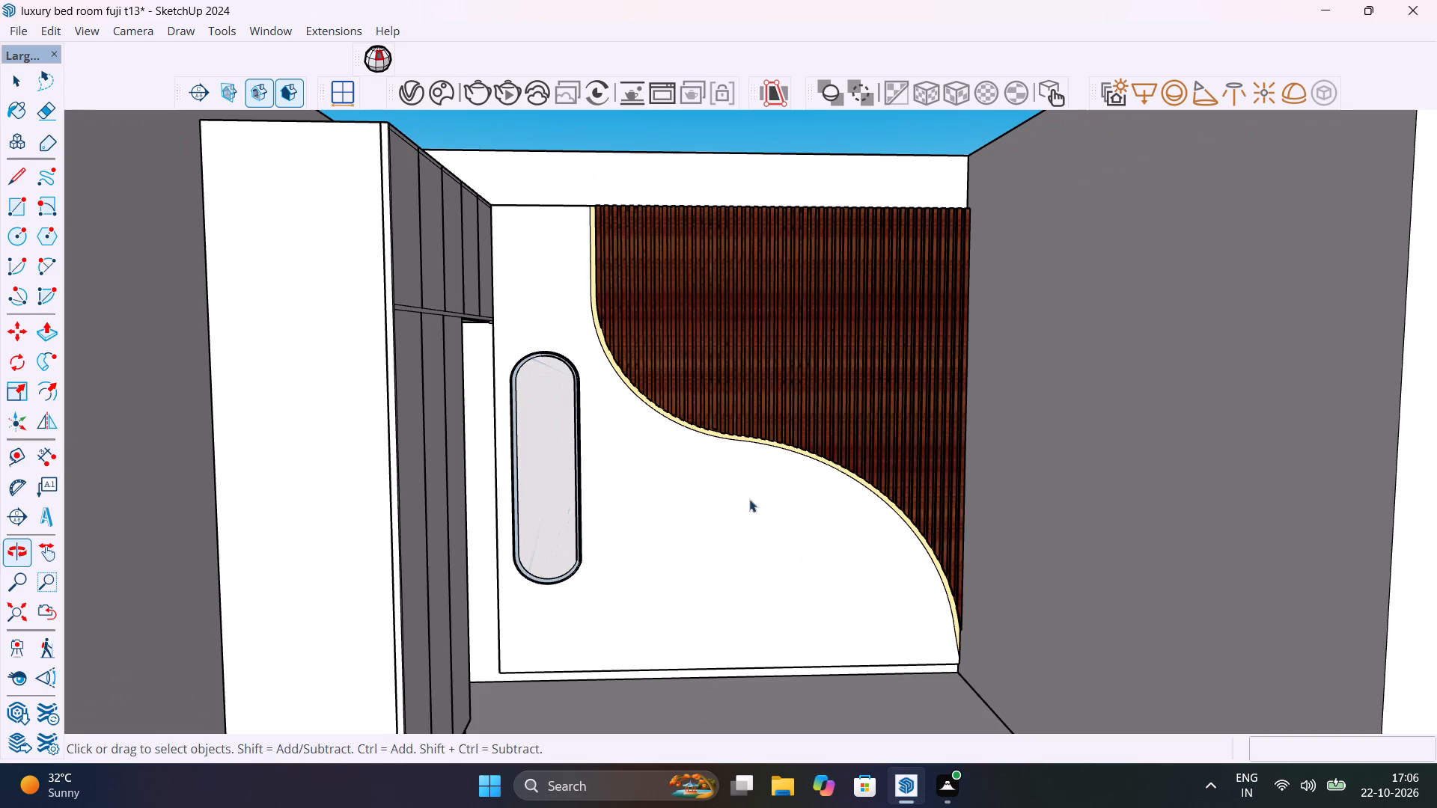
left_click(473, 84)
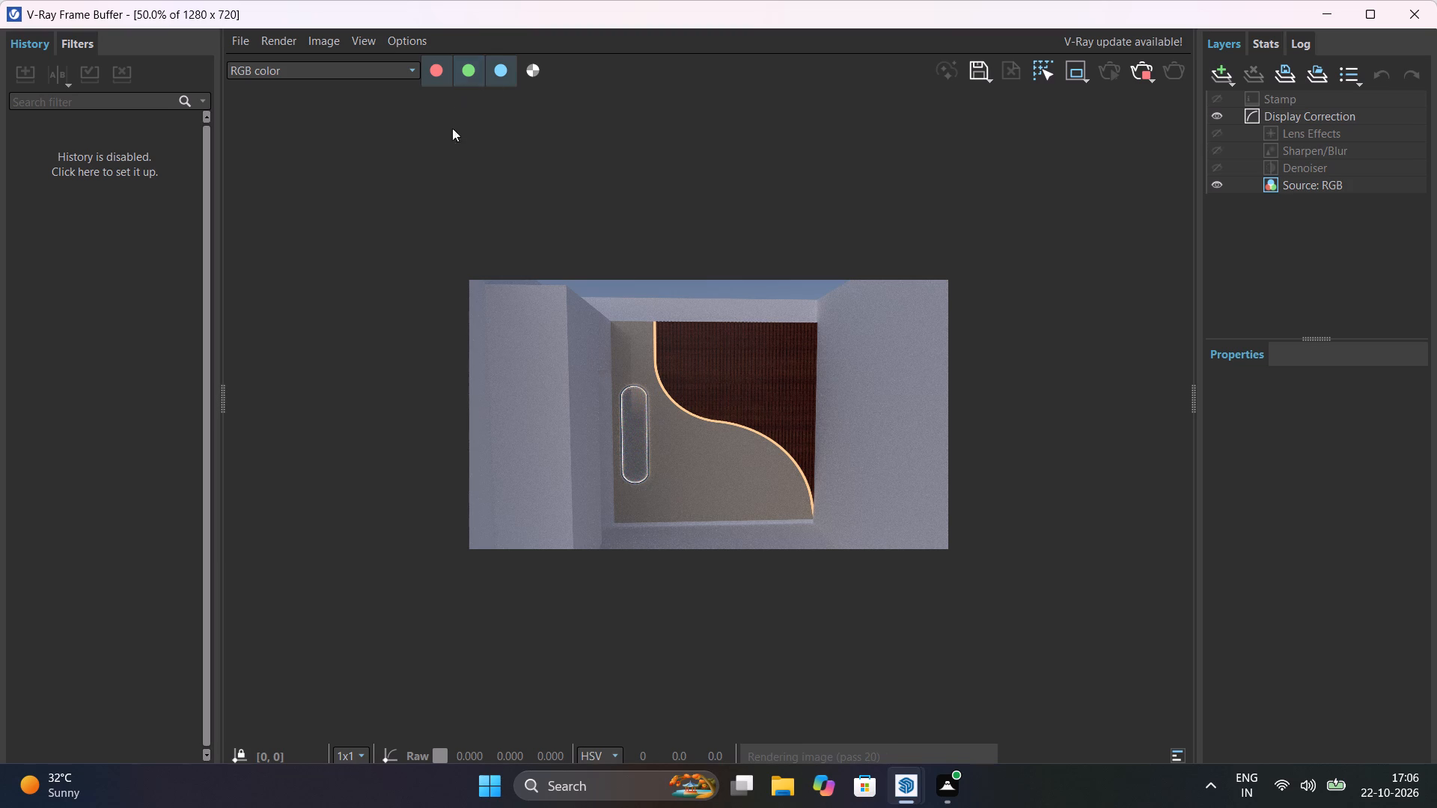
scroll(745, 372, "up", 3)
scroll(745, 372, "down", 1)
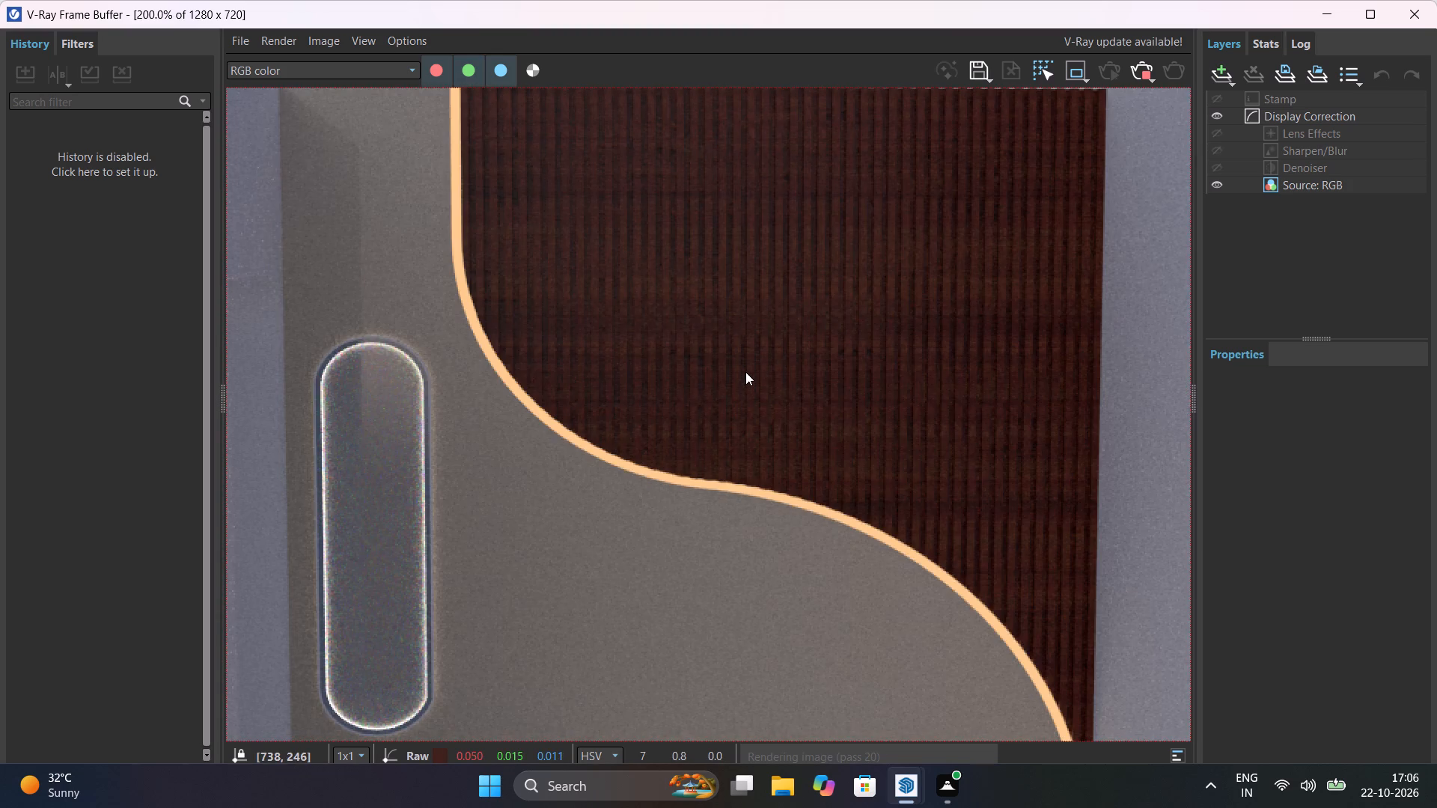
scroll(745, 372, "down", 1)
scroll(753, 401, "up", 1)
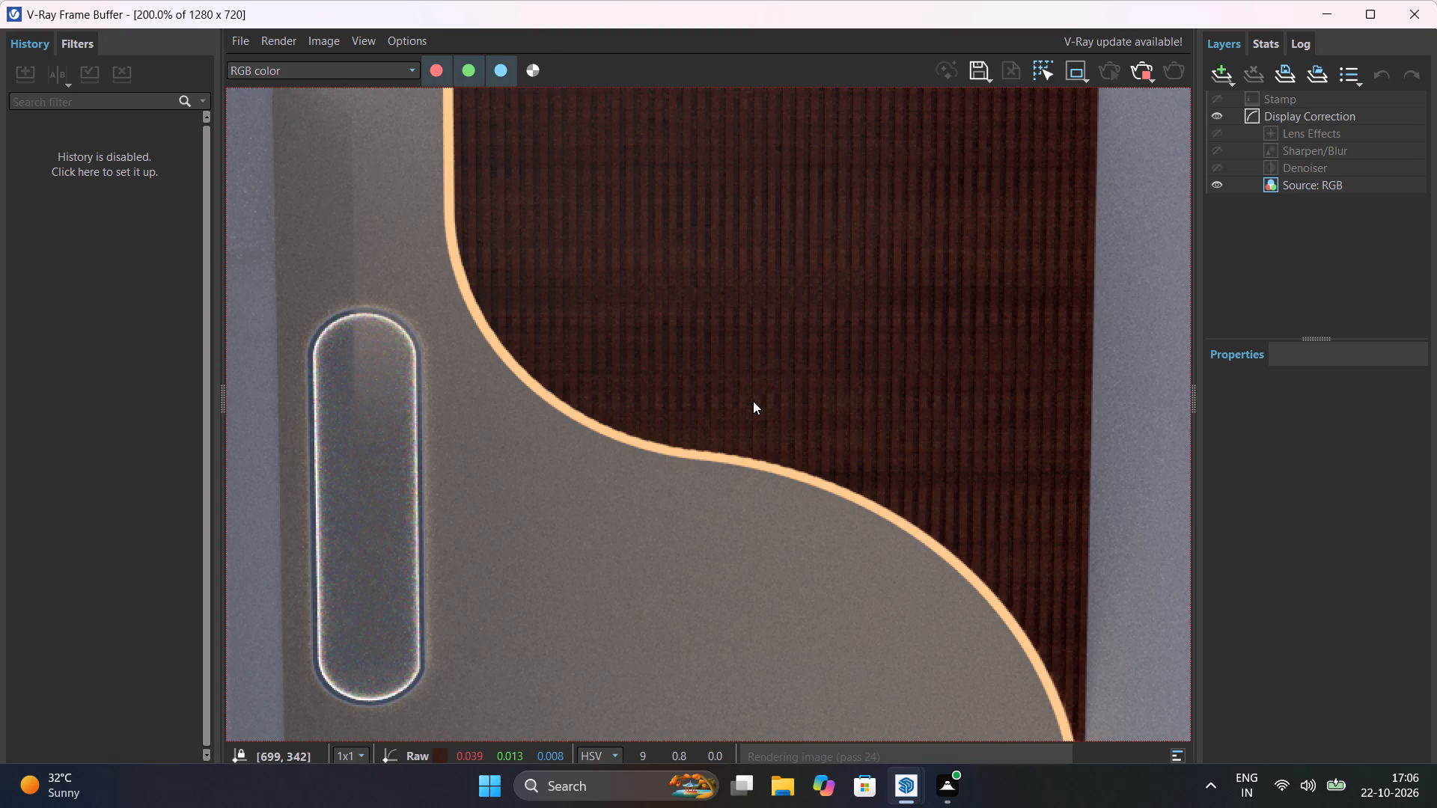
scroll(753, 401, "down", 2)
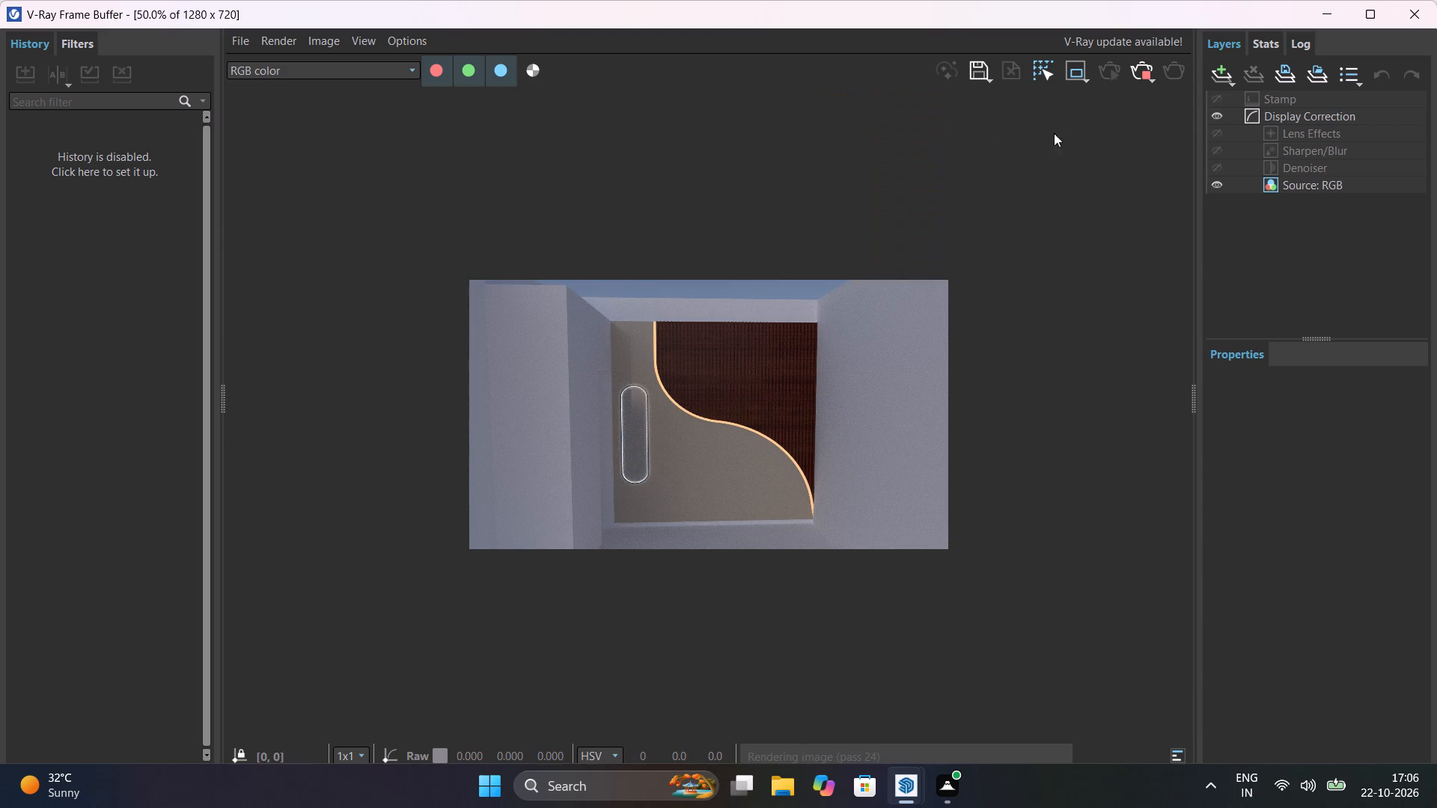
left_click(1141, 69)
left_click(1412, 11)
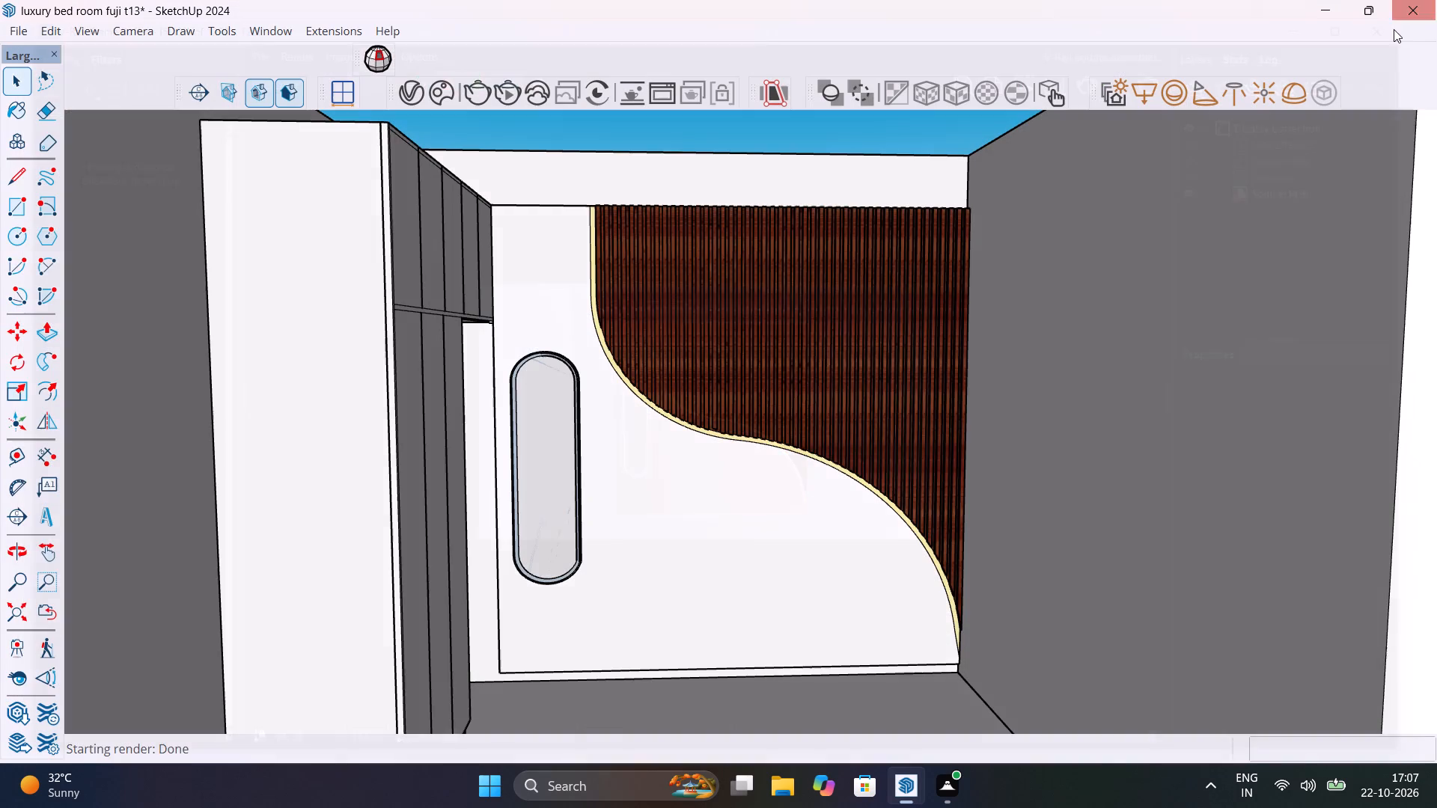
Hide the side wall that blocks the view of the wardrobe and back wall.
scroll(925, 242, "down", 3)
middle_click_drag(840, 290, 653, 341)
left_click(901, 330)
right_click(901, 329)
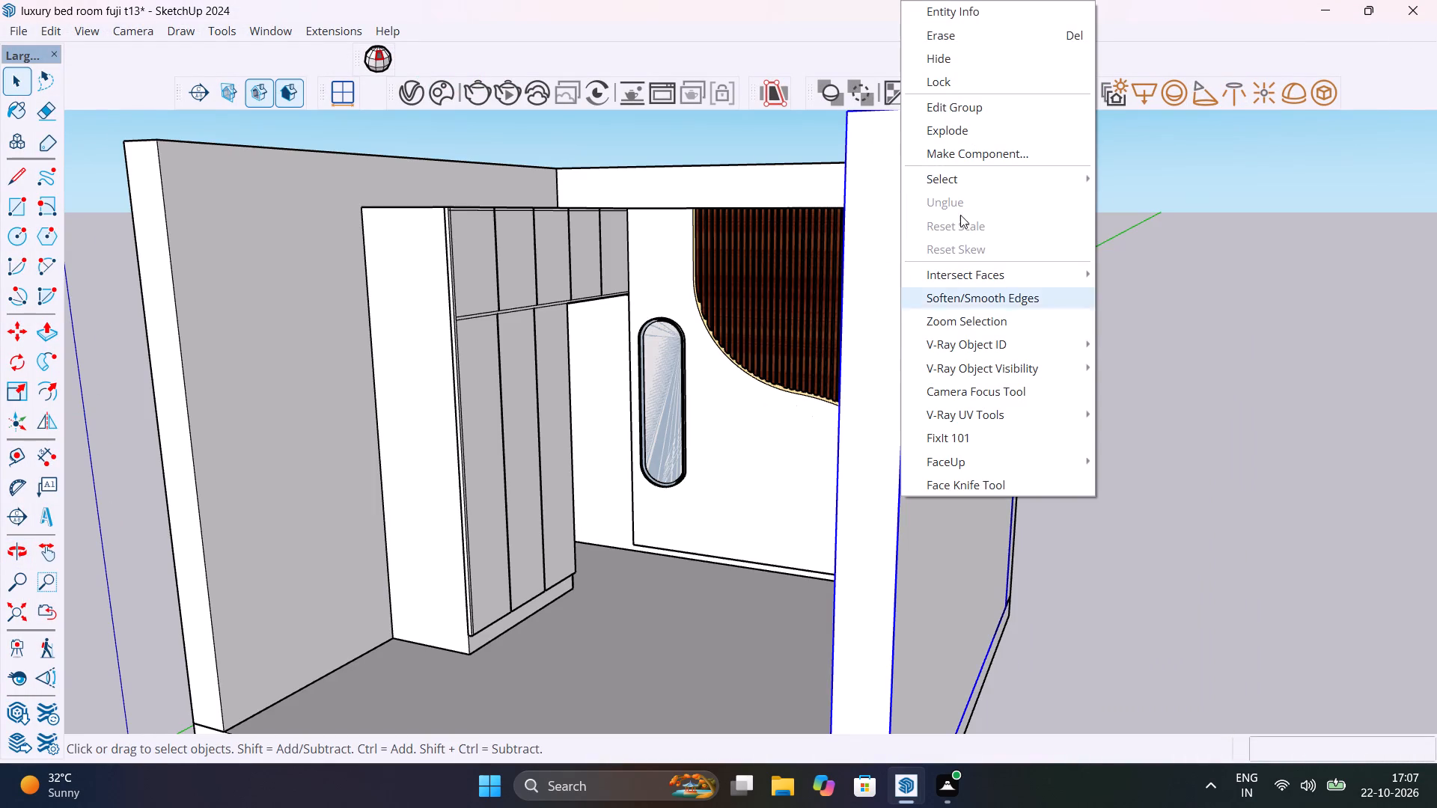
left_click(976, 63)
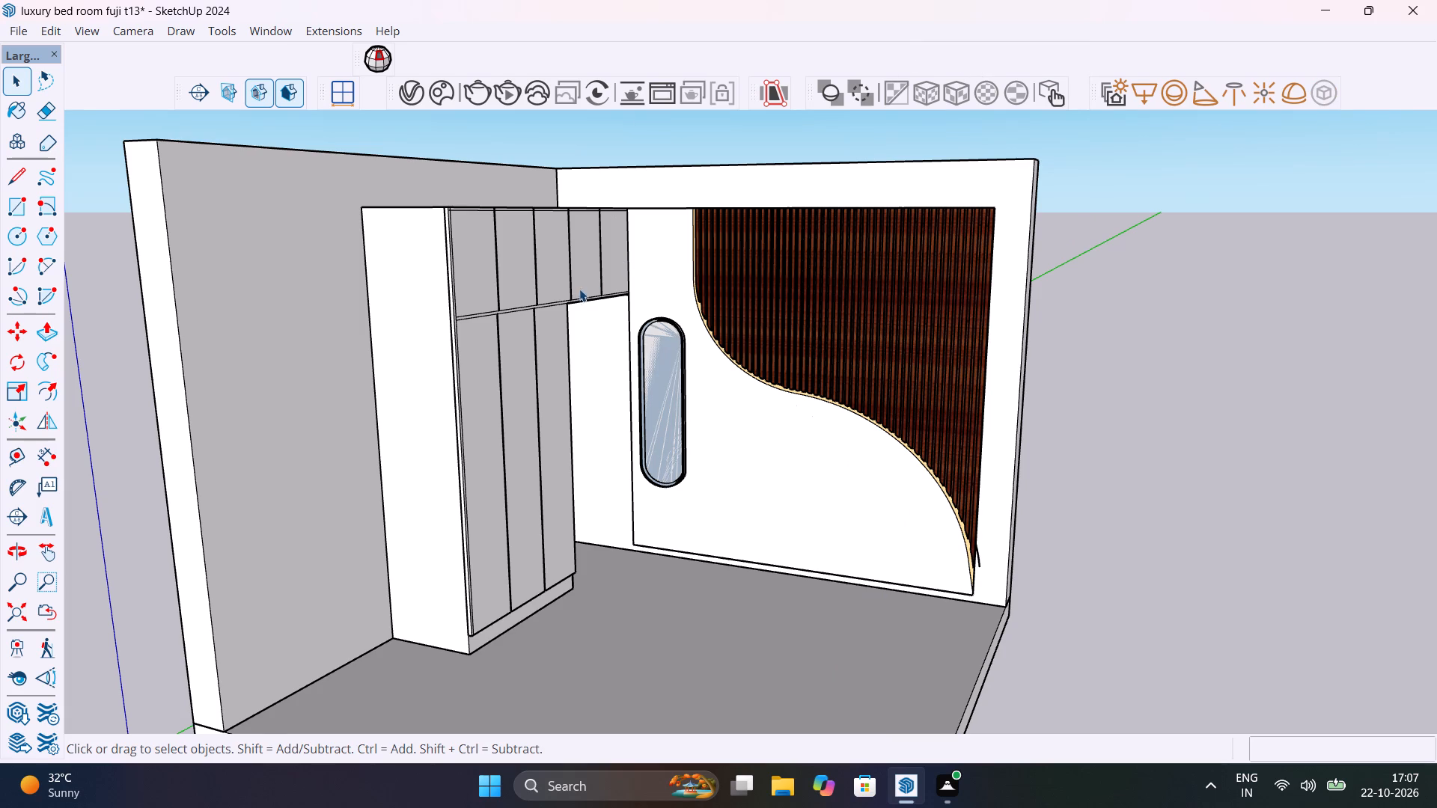
Open the wardrobe group and its nested door-front group, and select the narrow vertical strip at the outer end.
scroll(551, 280, "up", 3)
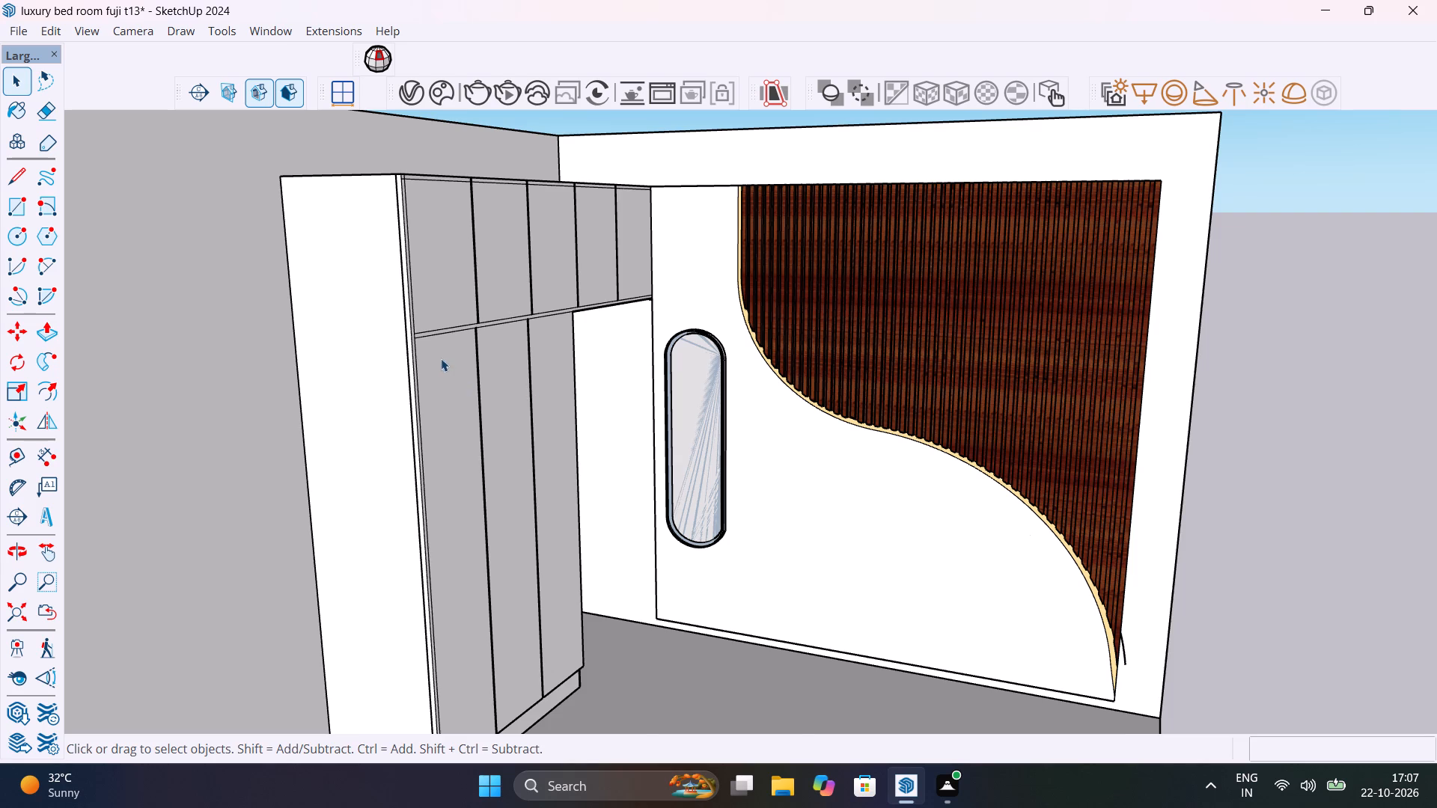
scroll(432, 343, "up", 5)
middle_click_drag(499, 317, 320, 344)
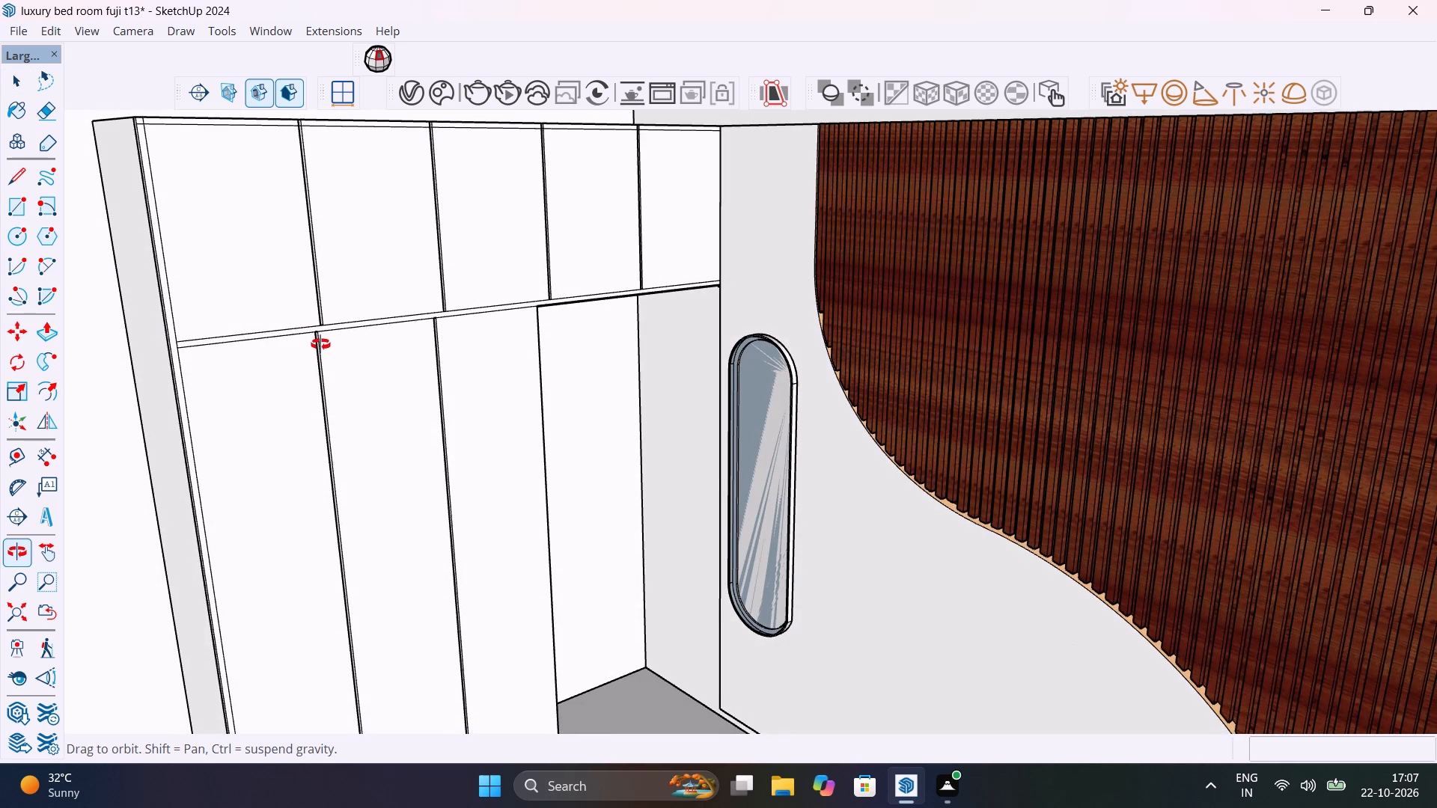
middle_click_drag(320, 344, 521, 423)
scroll(521, 423, "up", 1)
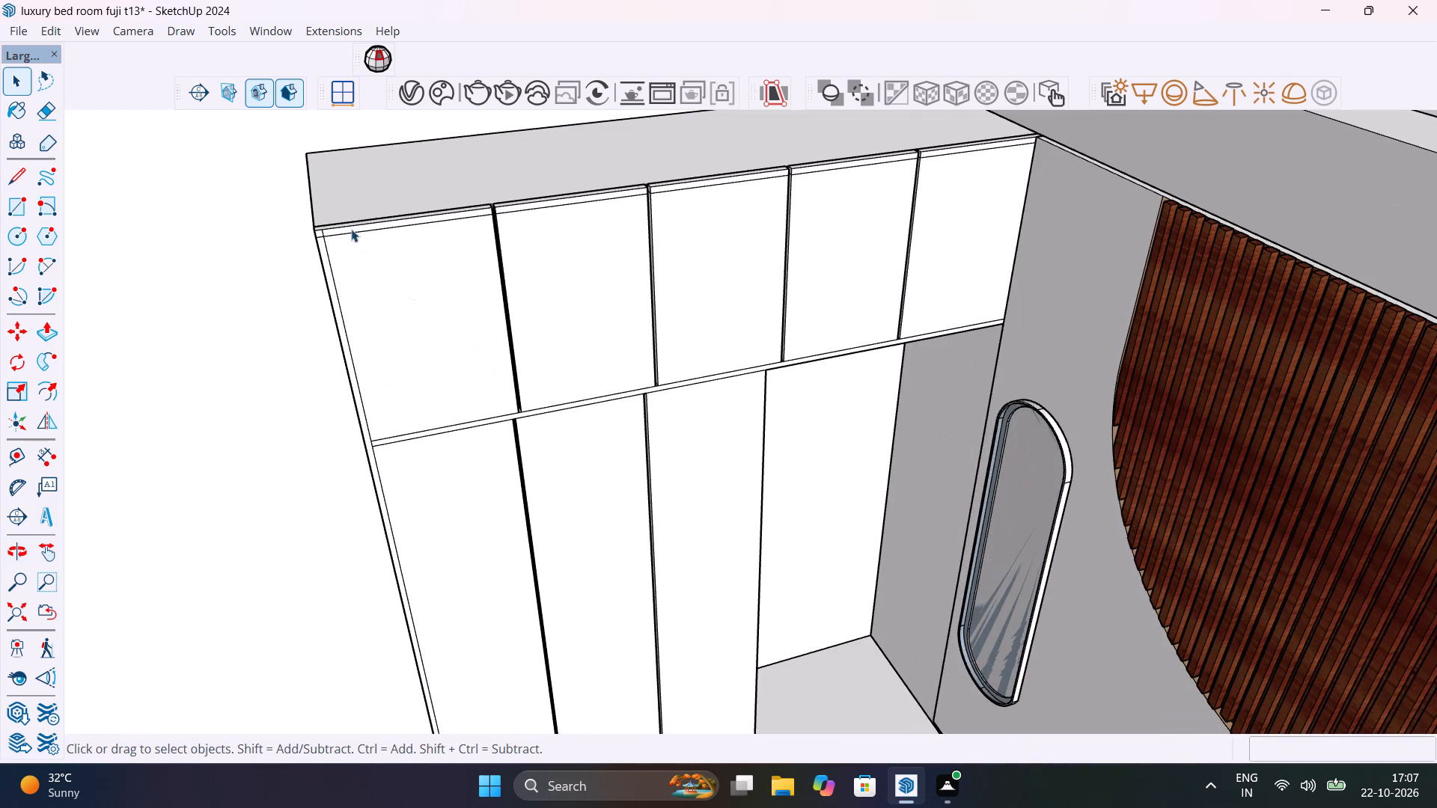
scroll(351, 229, "up", 9)
middle_click_drag(409, 251, 482, 212)
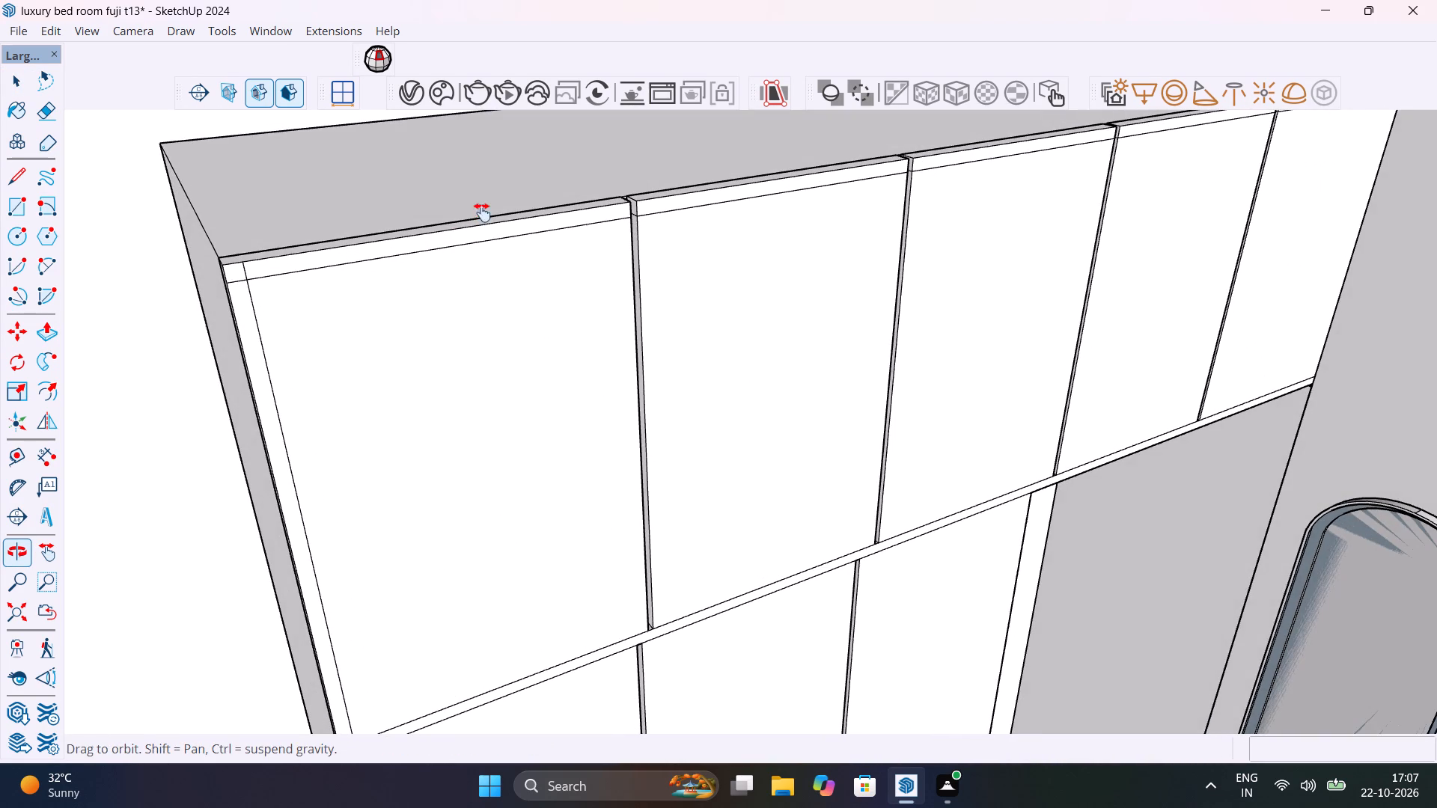
middle_click_drag(482, 212, 682, 154)
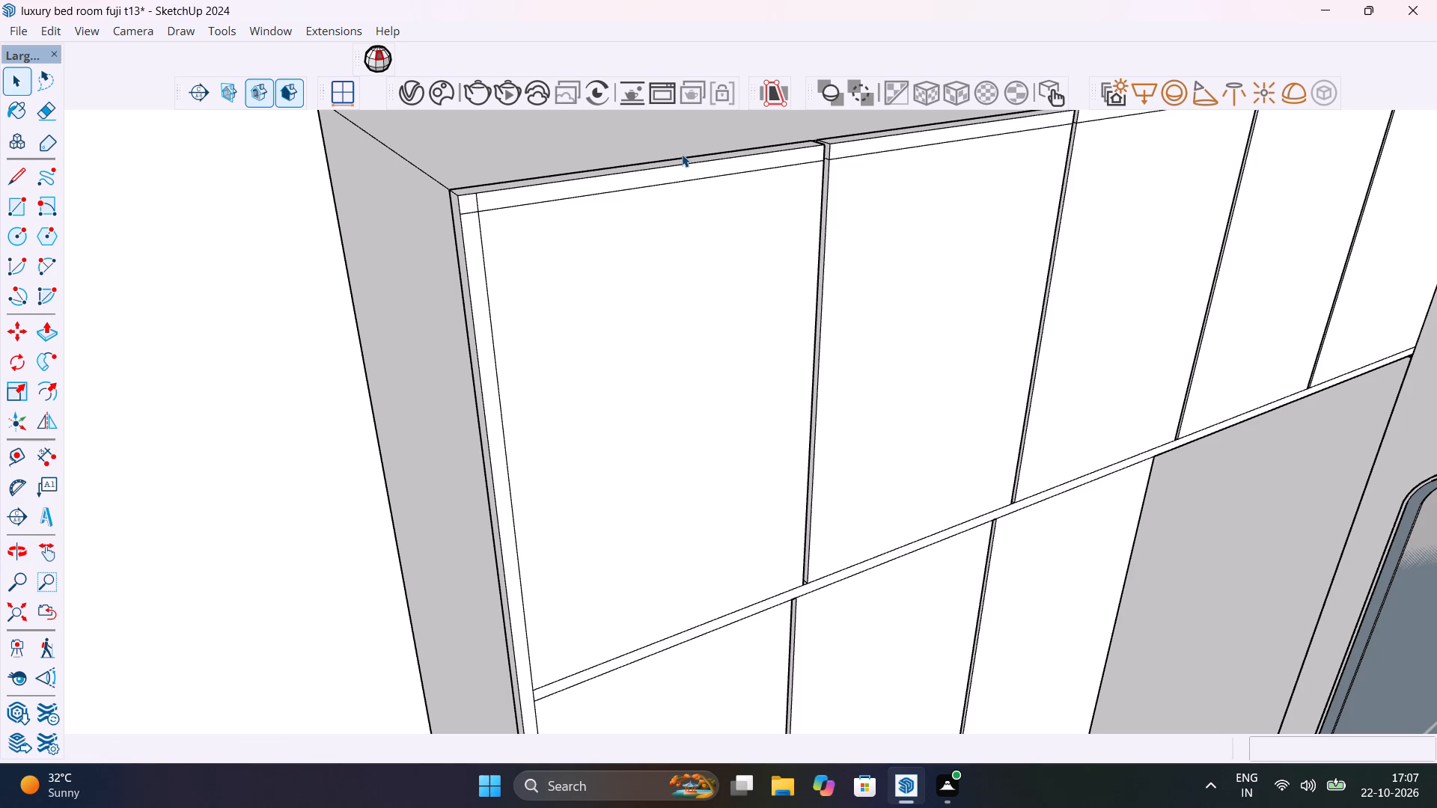
left_click(471, 278)
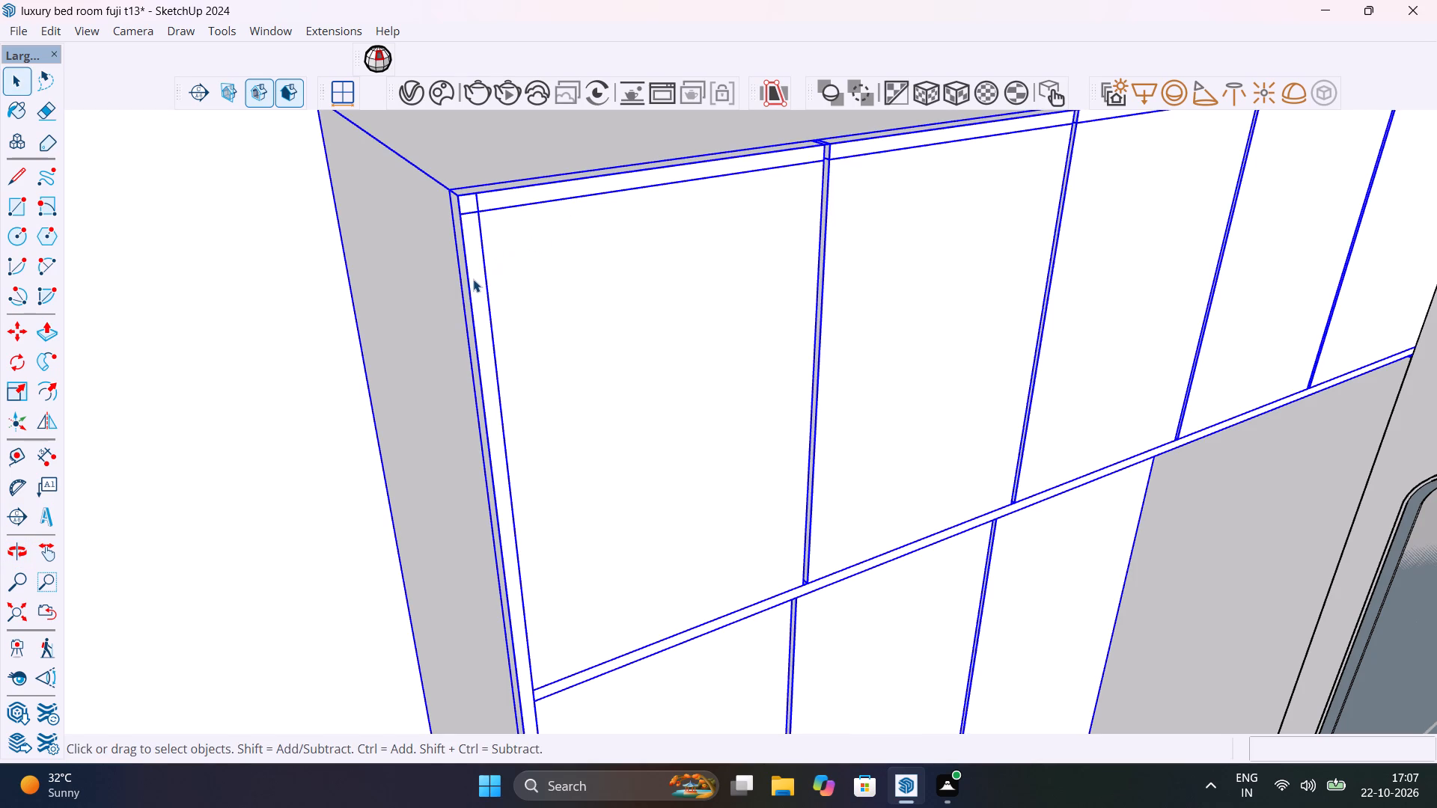
double_click(476, 281)
left_click(478, 281)
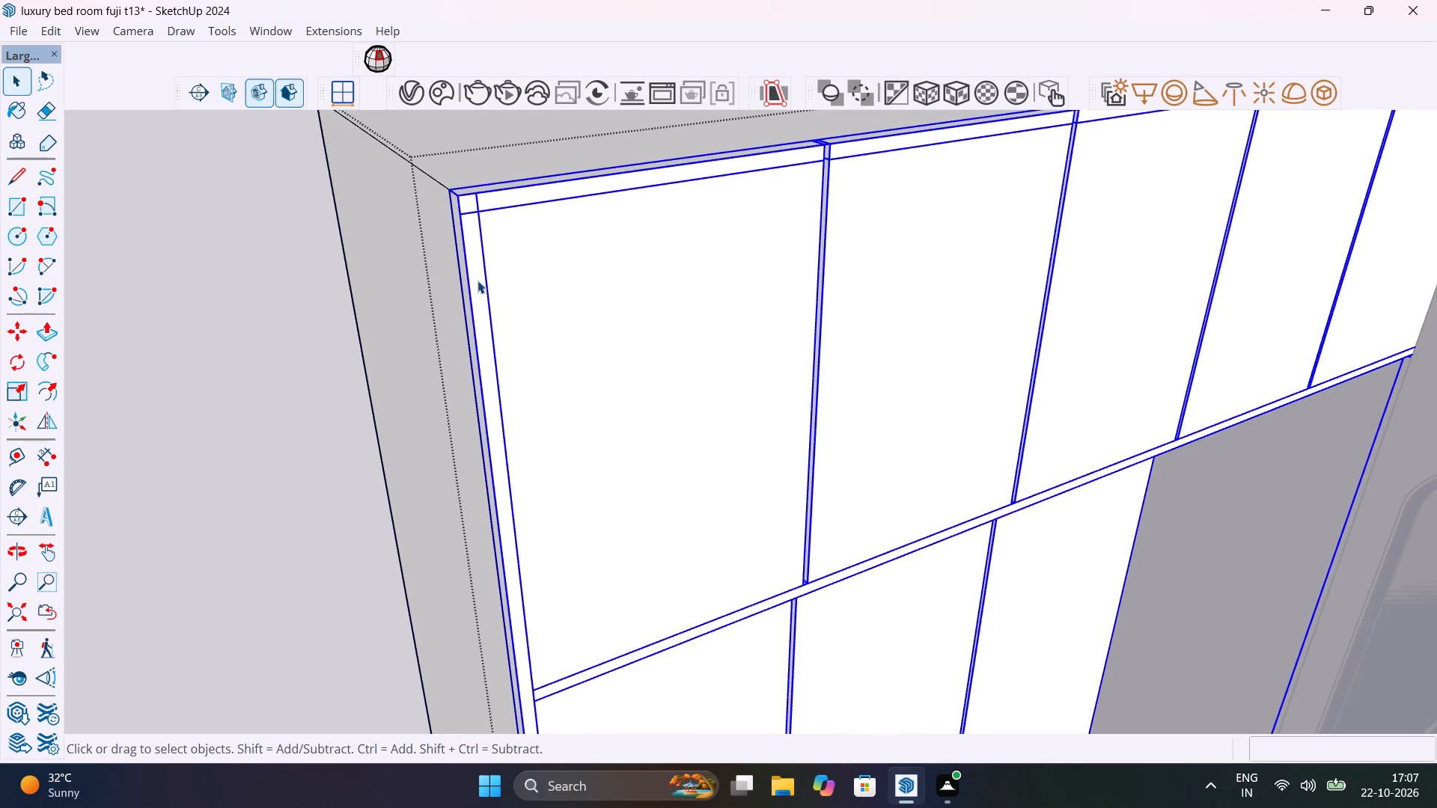
left_click(478, 281)
left_click(478, 274)
triple_click(478, 273)
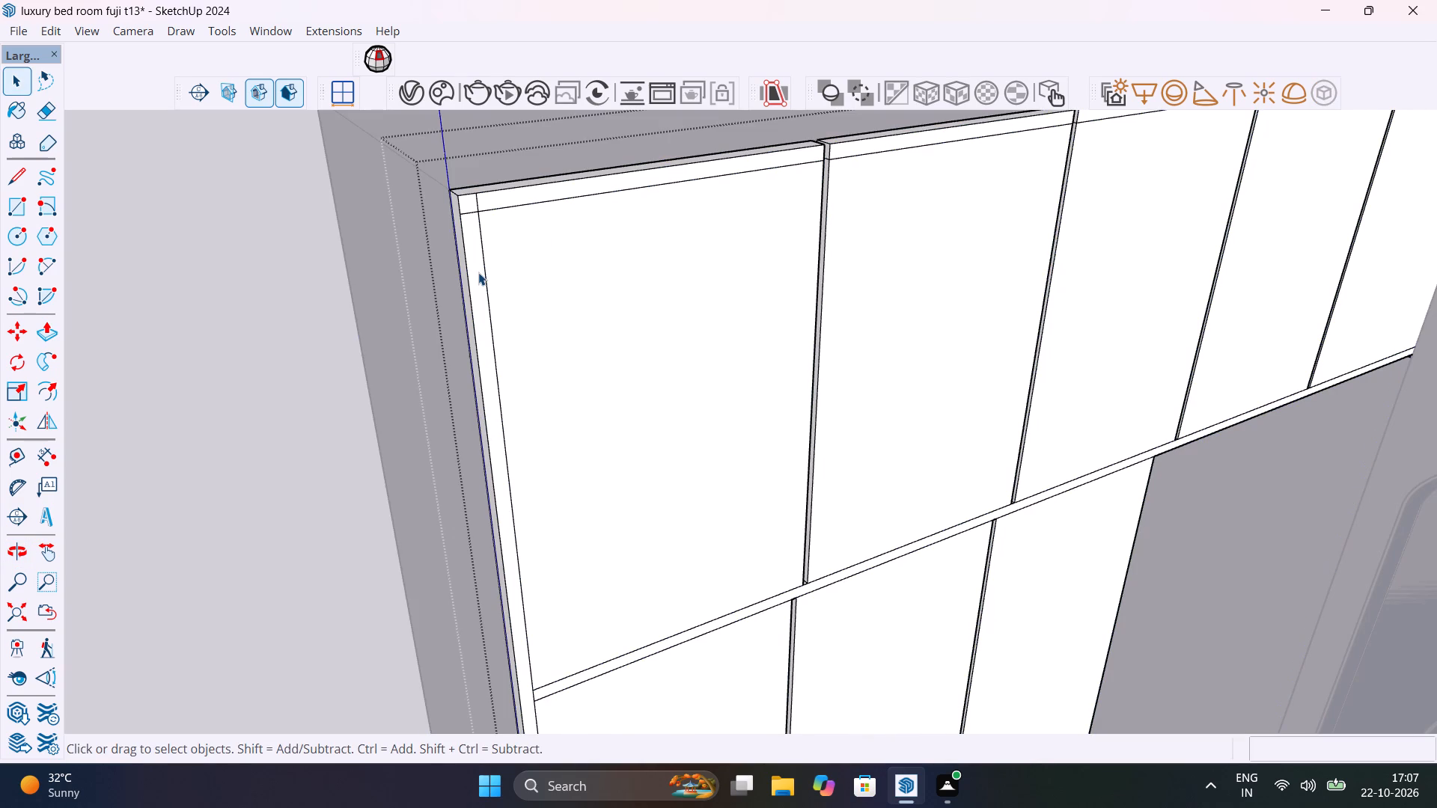
left_click(478, 272)
scroll(478, 272, "down", 13)
middle_click_drag(472, 278, 439, 122)
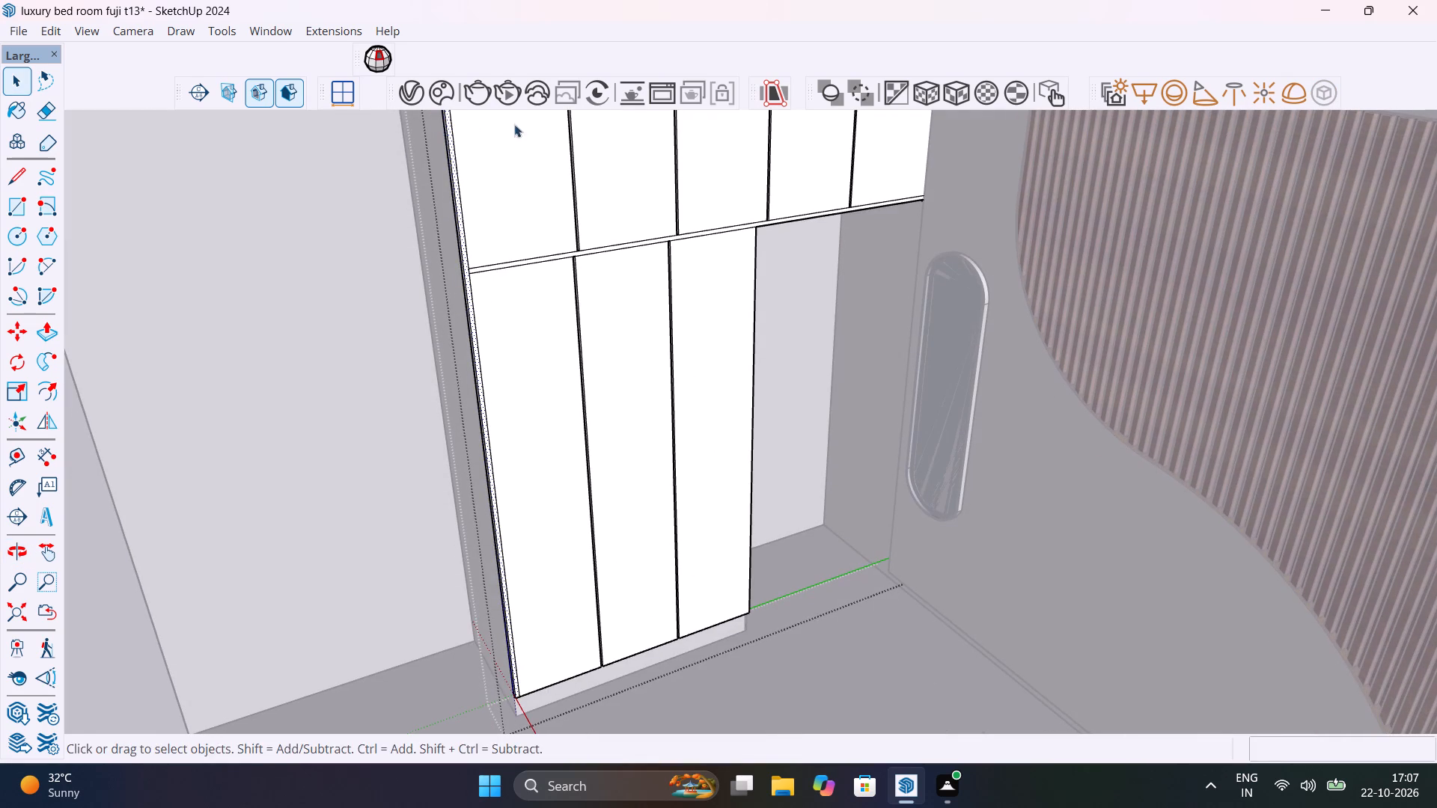
Browse the downloaded Cosmos assets for a material for the wardrobe.
left_click(453, 90)
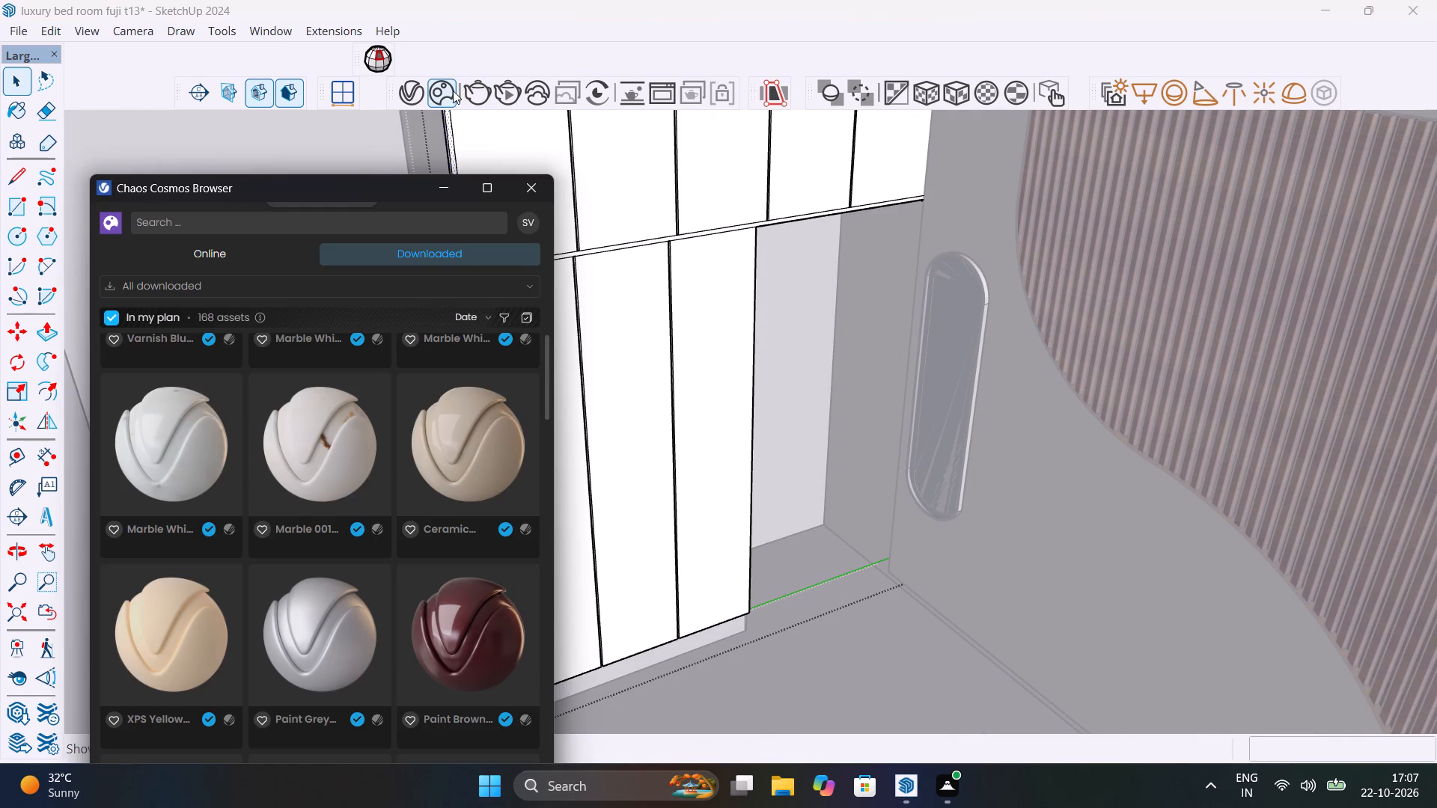
left_click_drag(364, 183, 1148, 80)
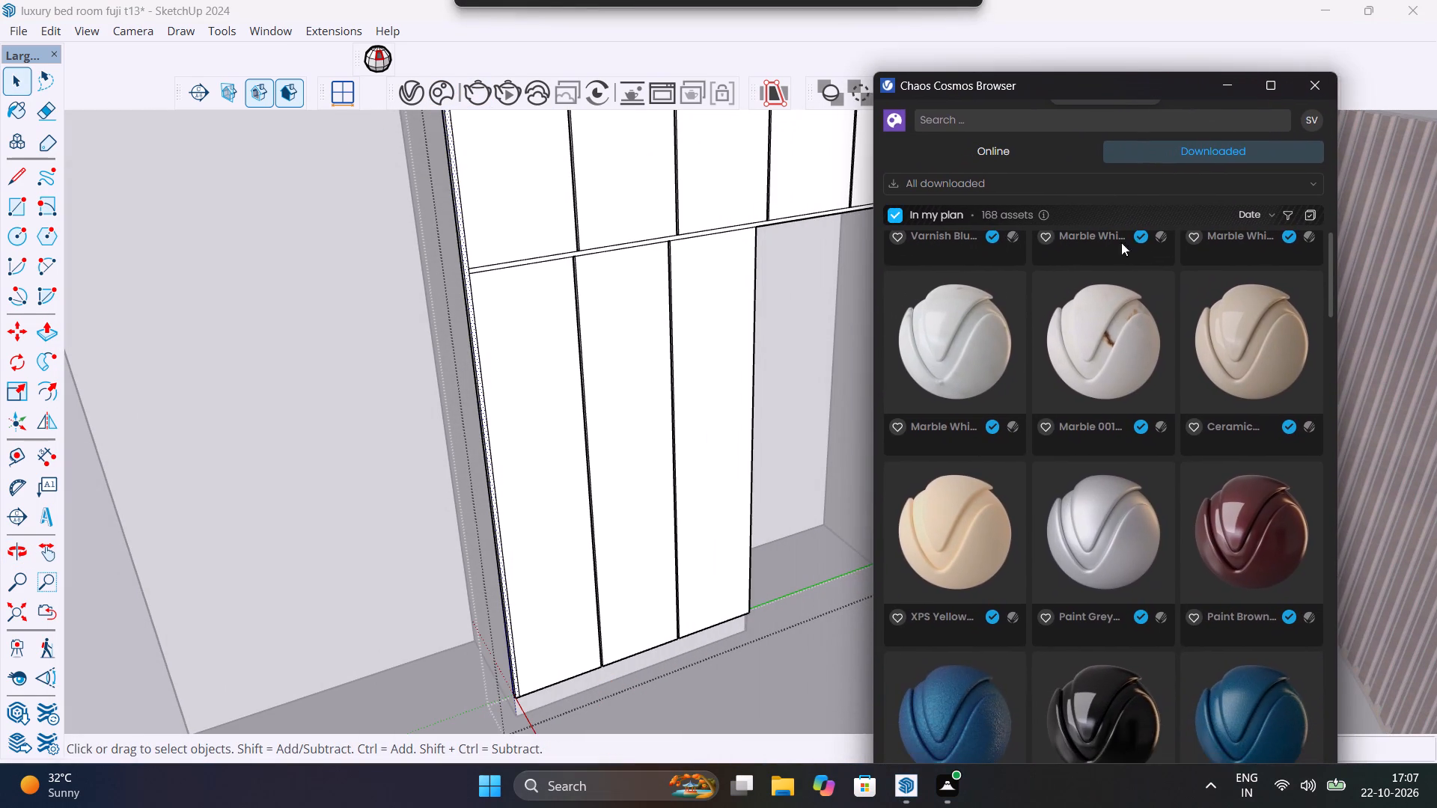
scroll(1120, 407, "down", 20)
scroll(1121, 444, "down", 3)
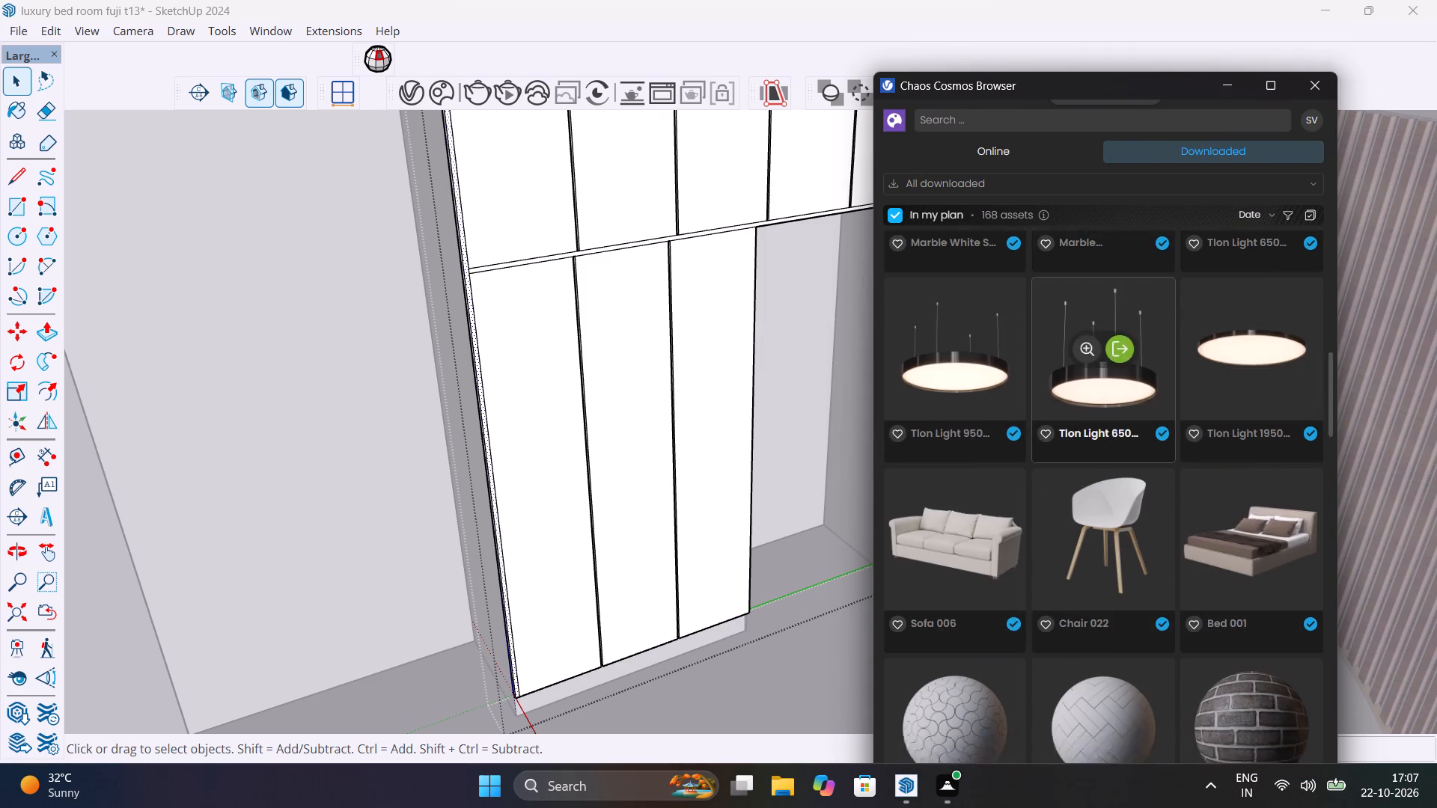
scroll(1121, 444, "down", 20)
scroll(1121, 444, "down", 13)
scroll(1121, 443, "down", 11)
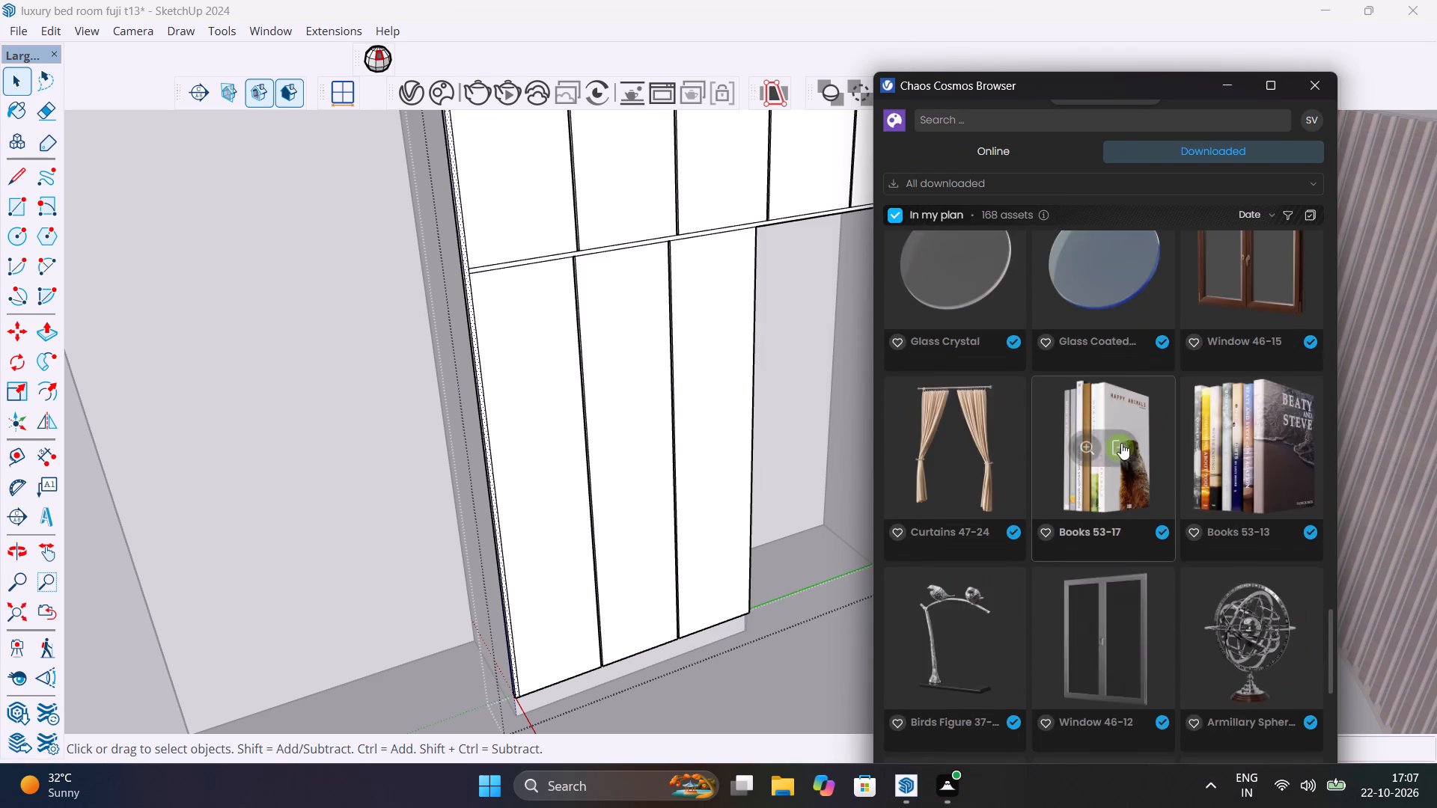
scroll(1121, 443, "down", 4)
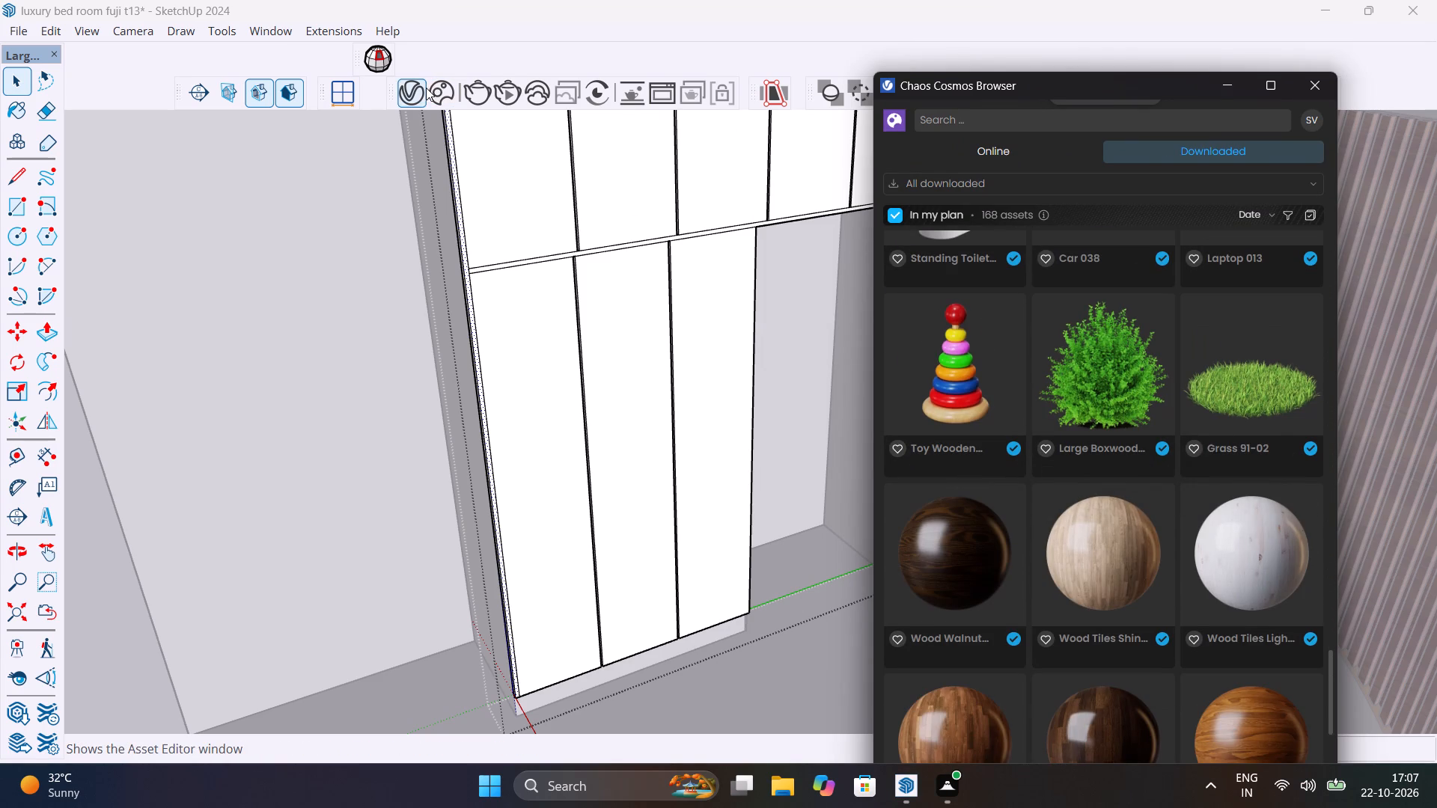
Apply the Wood Dark 02 100cm#1 material to the selected vertical strip at the wardrobe's outer end.
left_click(415, 95)
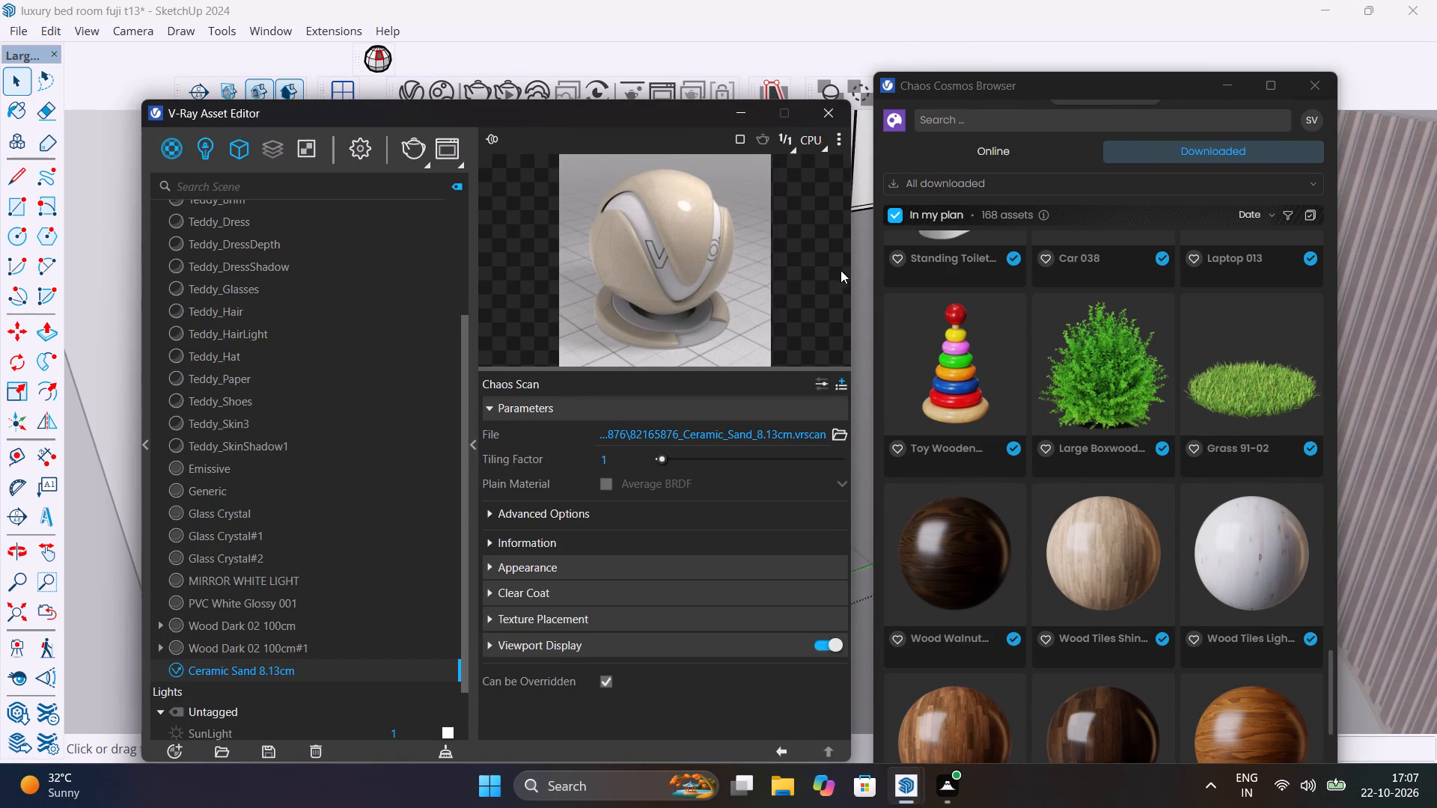
left_click(468, 447)
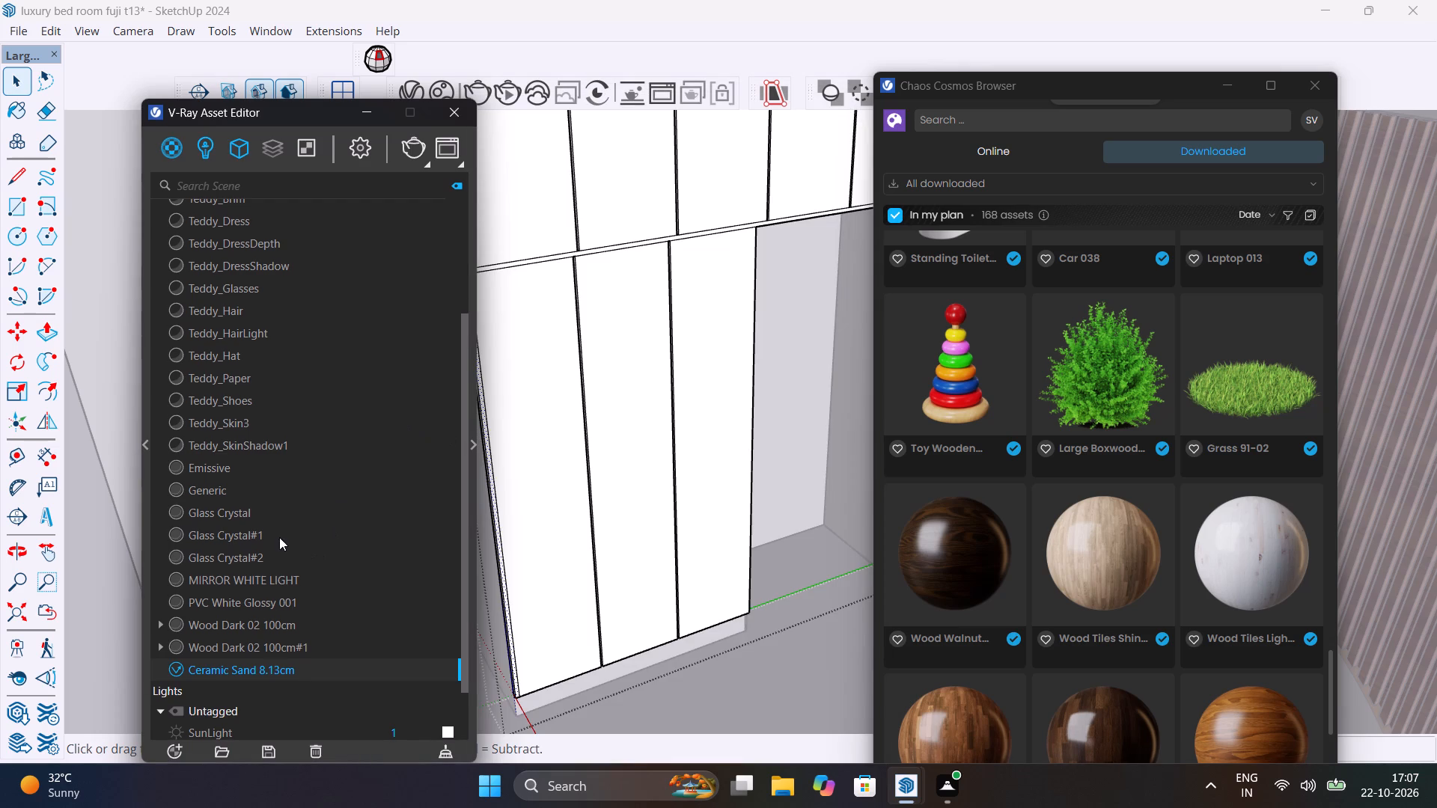
left_click(233, 647)
right_click(232, 647)
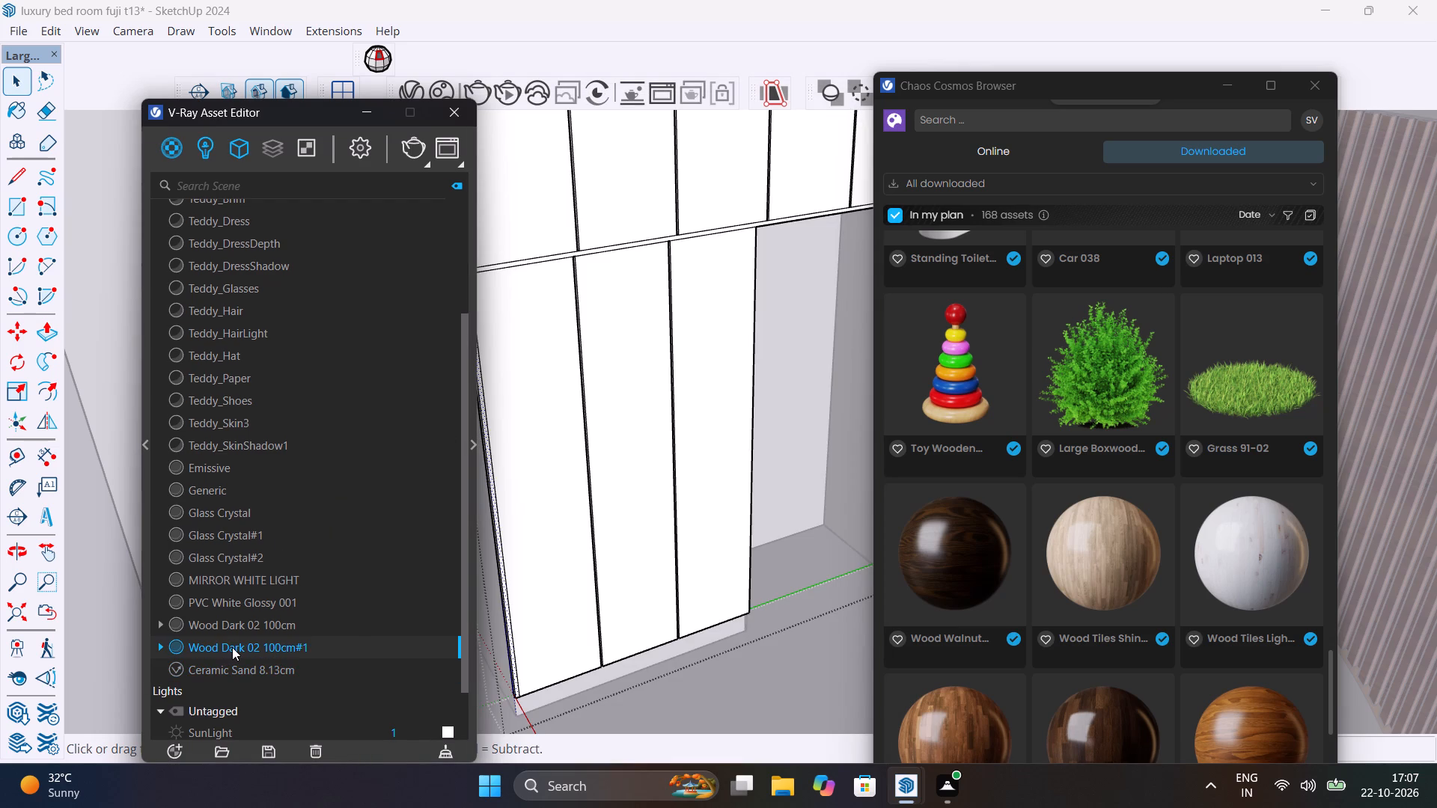
left_click(282, 436)
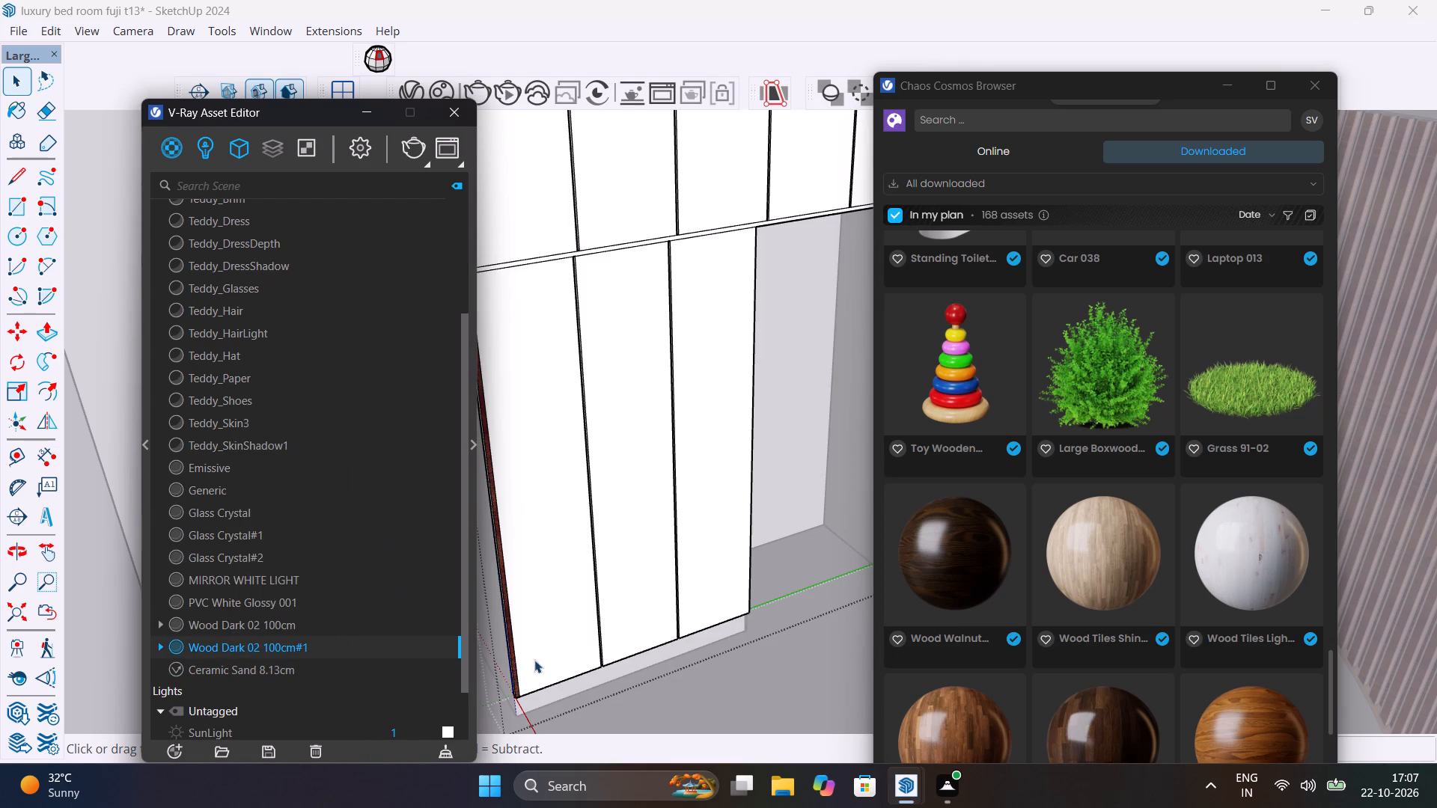
Apply Wood Dark 02 100cm#1 to the top strip of the first upper door and the small corner square beside it.
middle_click_drag(619, 436, 643, 727)
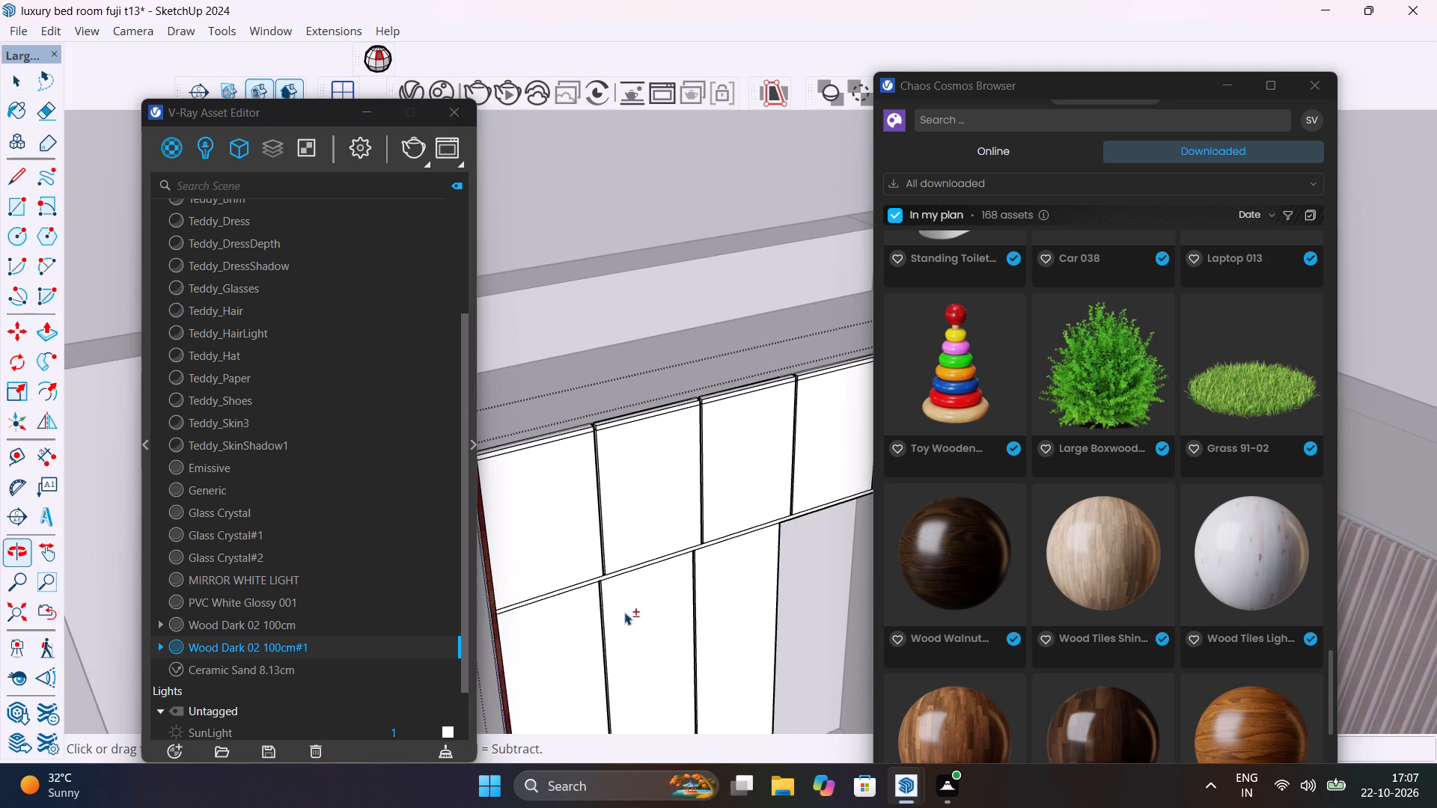
scroll(544, 438, "up", 4)
middle_click_drag(546, 450, 775, 449, "shift")
scroll(732, 477, "up", 6)
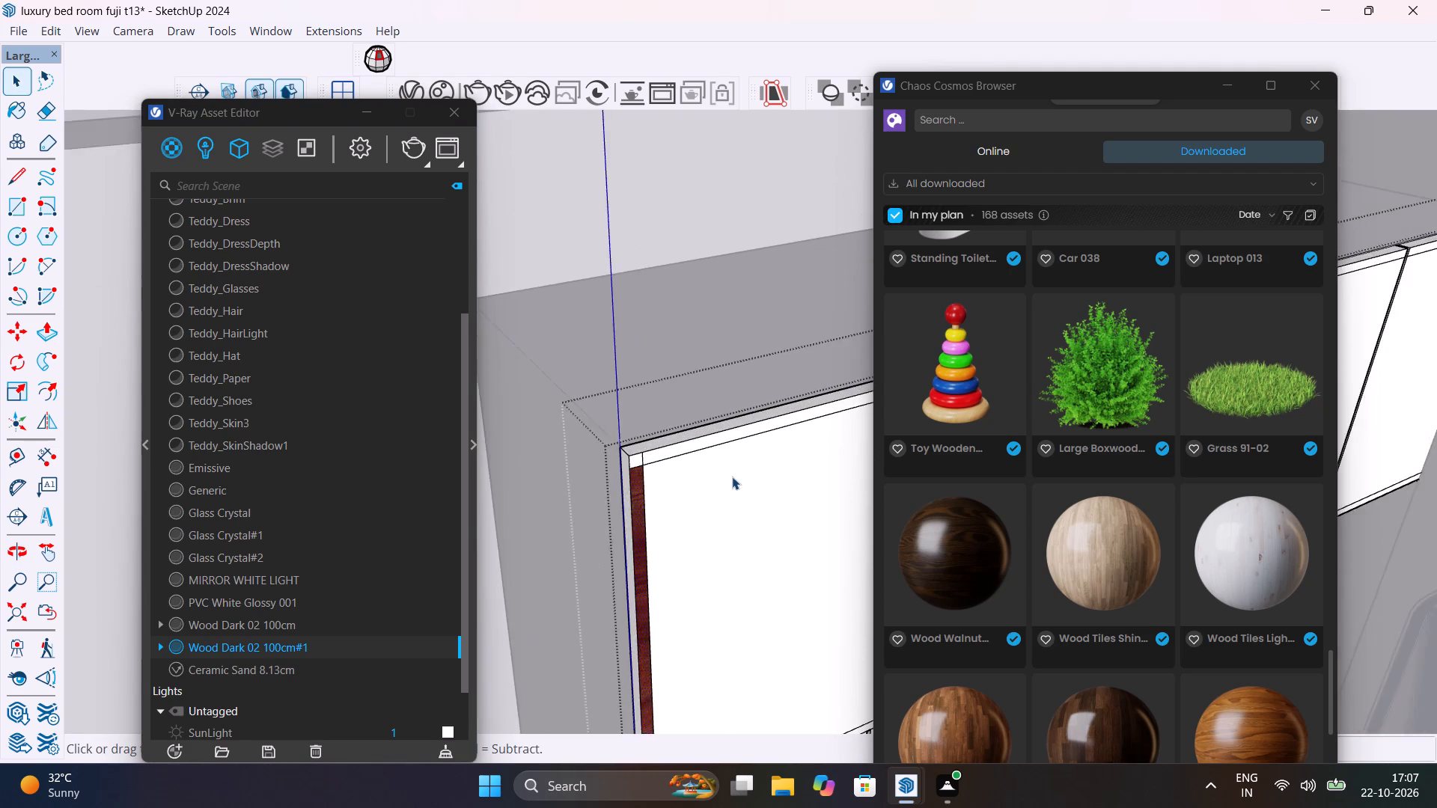
scroll(732, 477, "up", 3)
left_click(664, 433)
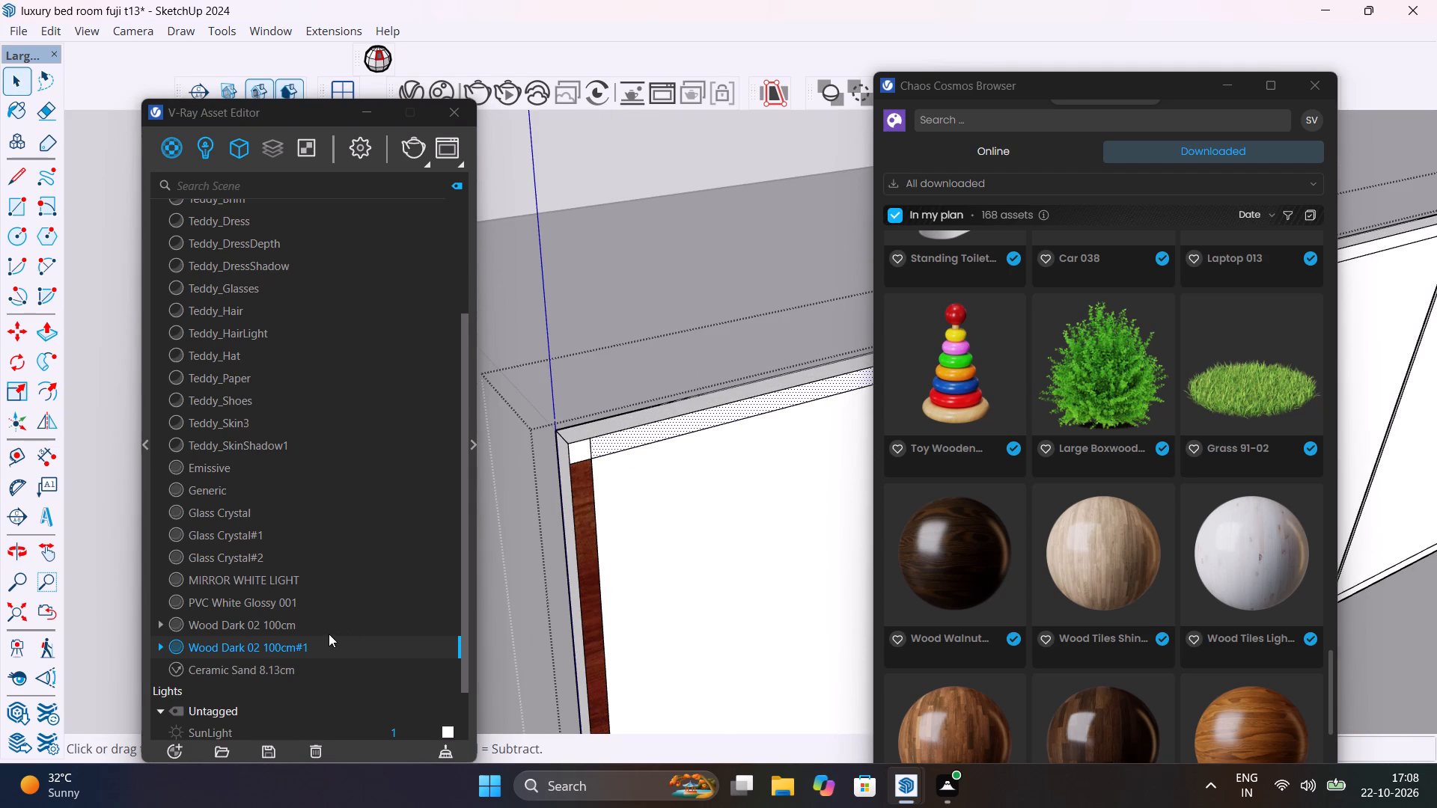
right_click(323, 643)
left_click(373, 435)
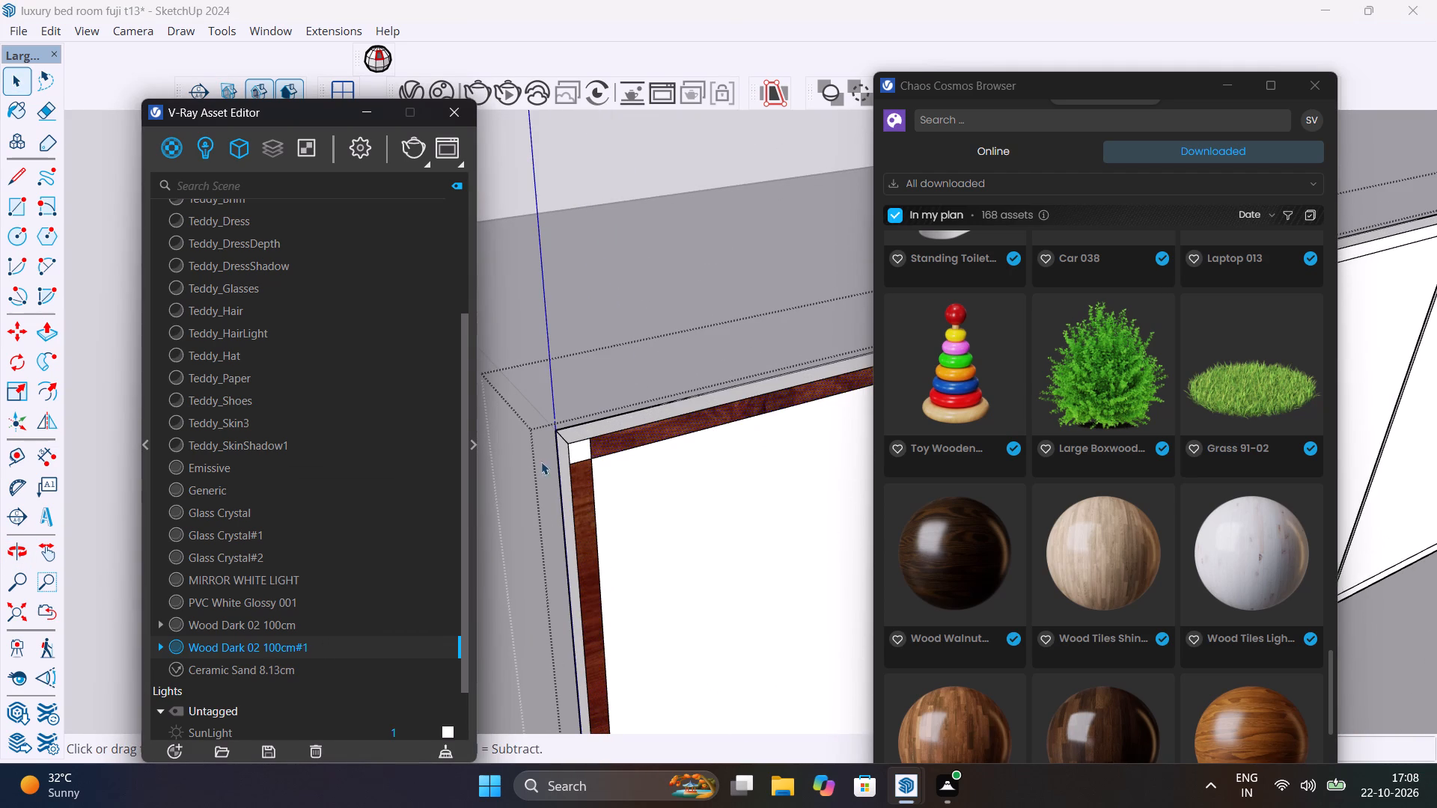
left_click(580, 453)
right_click(326, 644)
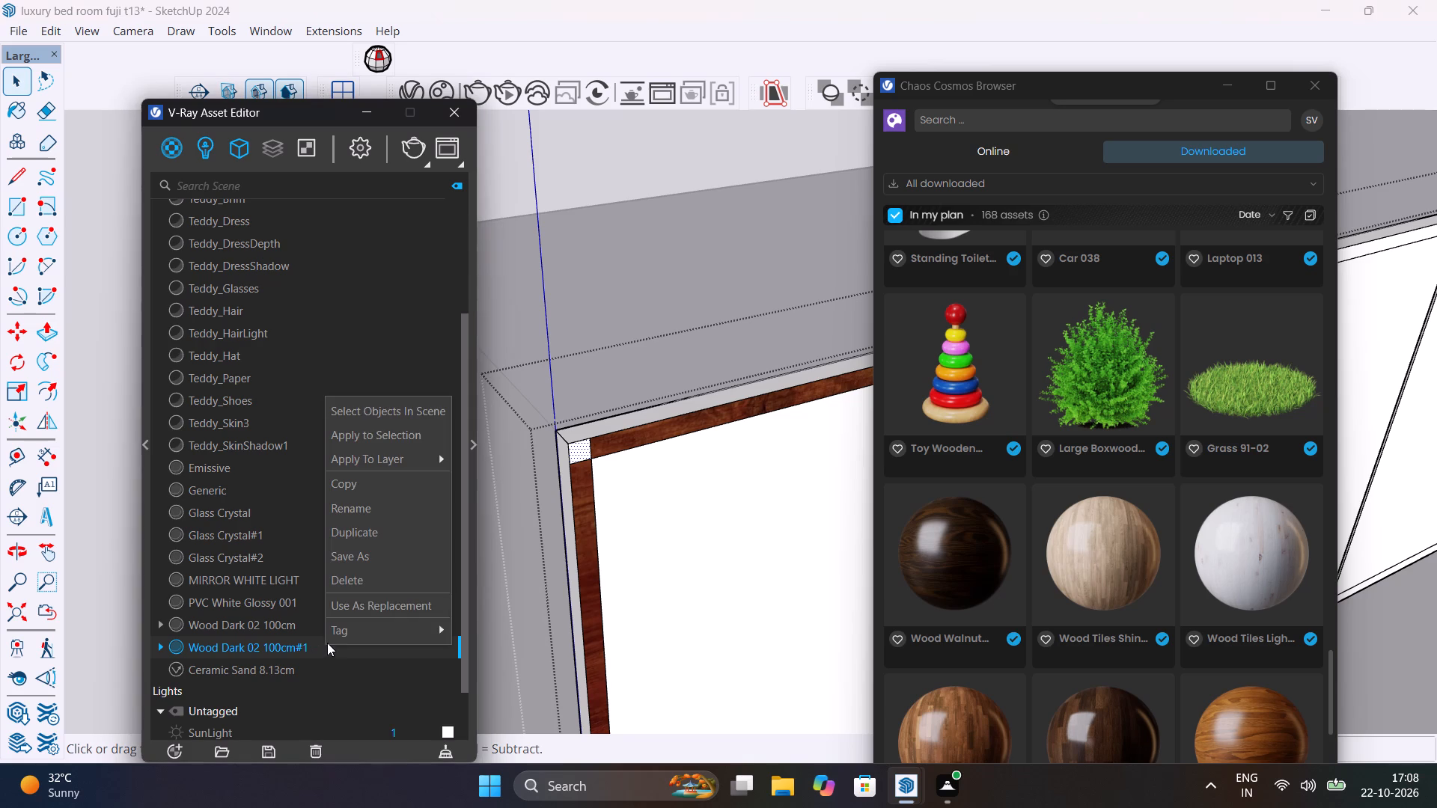
left_click(420, 429)
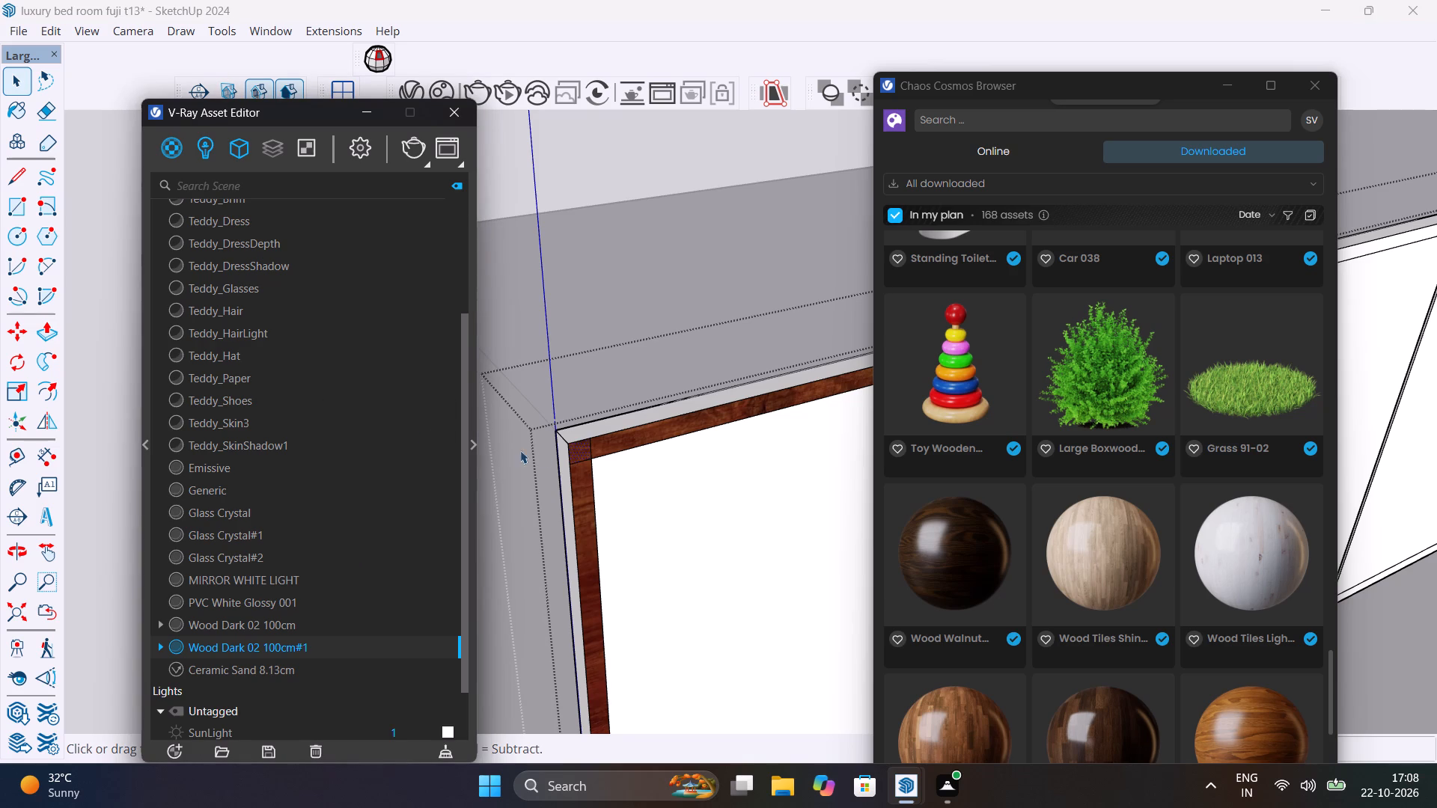
Apply Wood Dark 02 100cm#1 to the top strips of the second and third upper wardrobe doors.
scroll(599, 445, "down", 7)
middle_click_drag(638, 447, 353, 465)
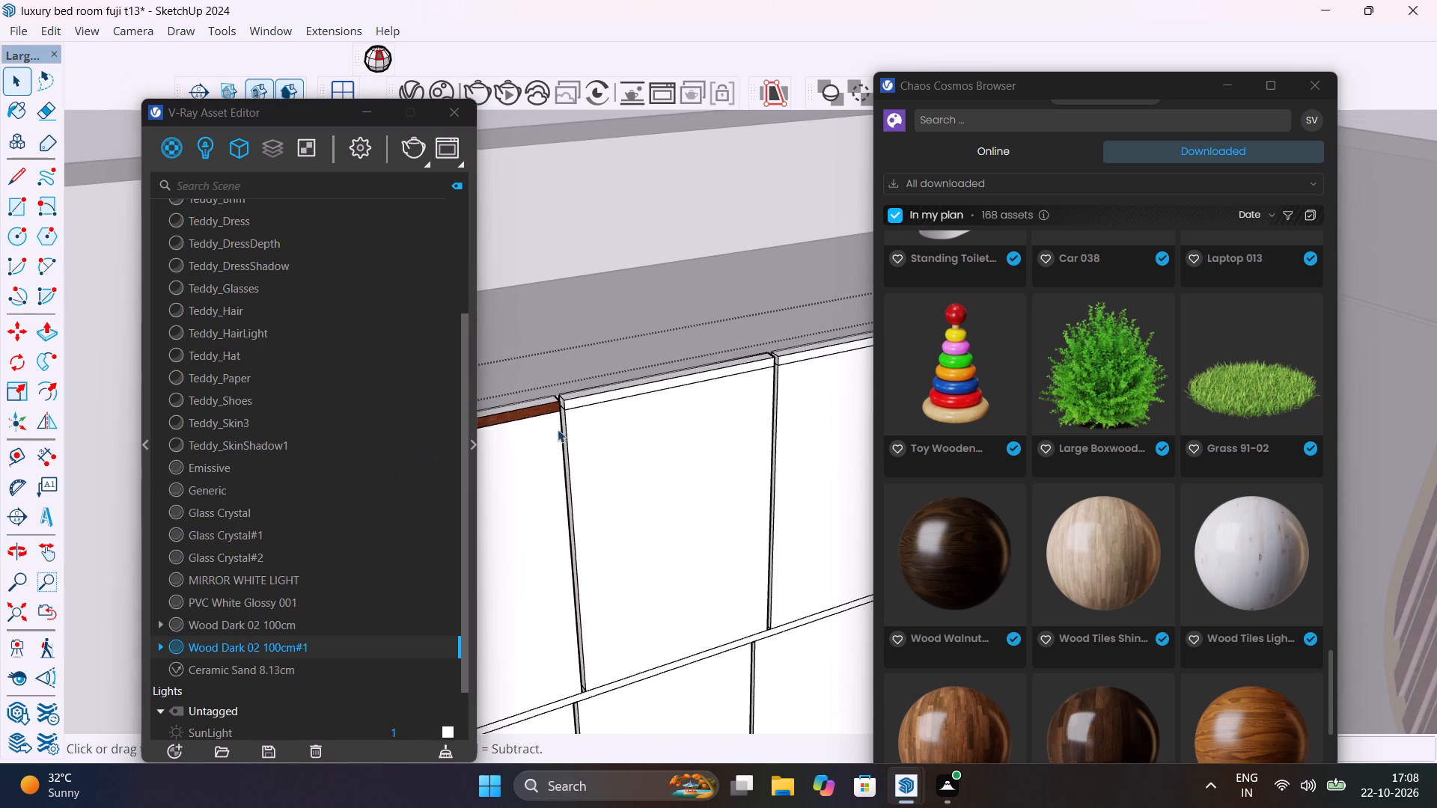
scroll(643, 417, "up", 5)
left_click(649, 372)
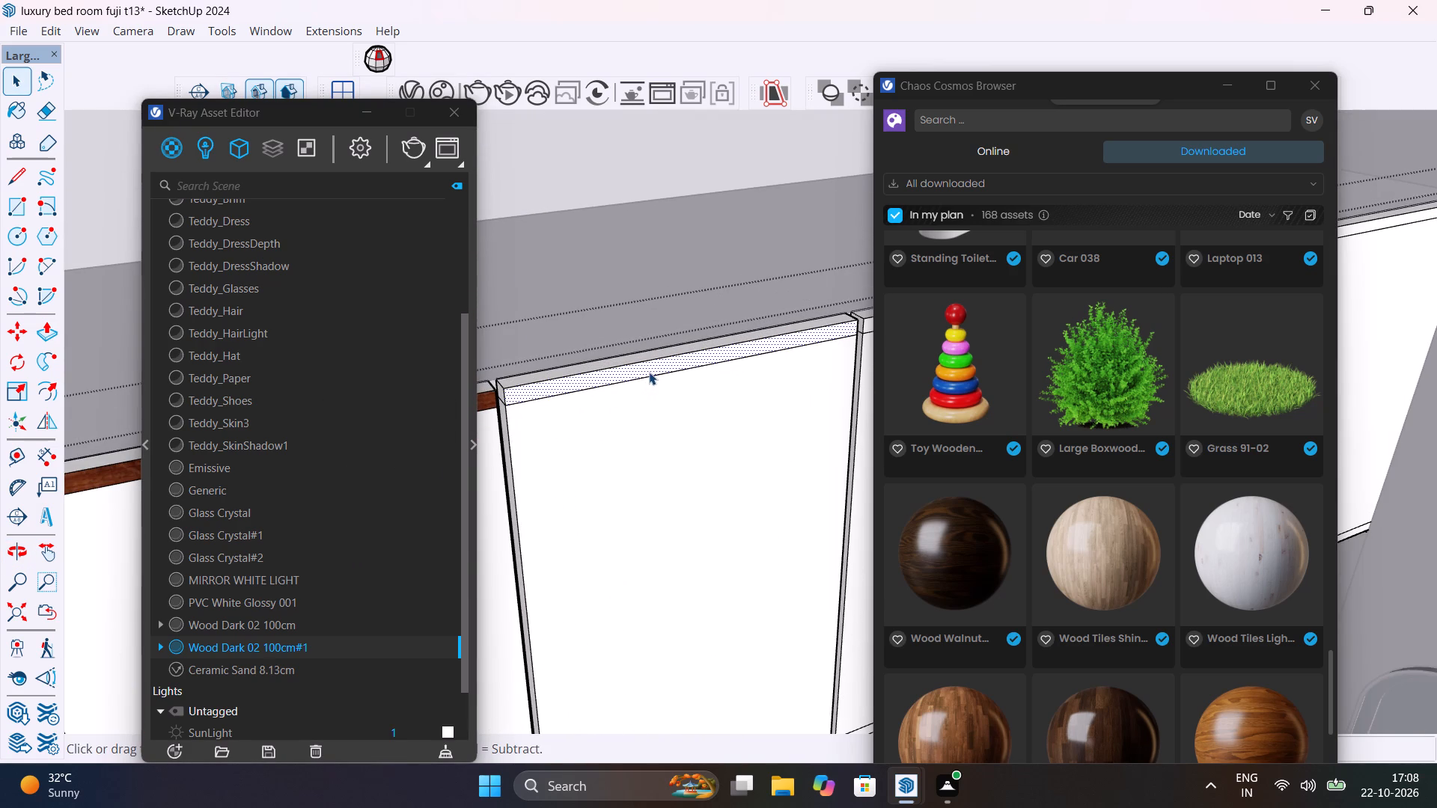
right_click(287, 645)
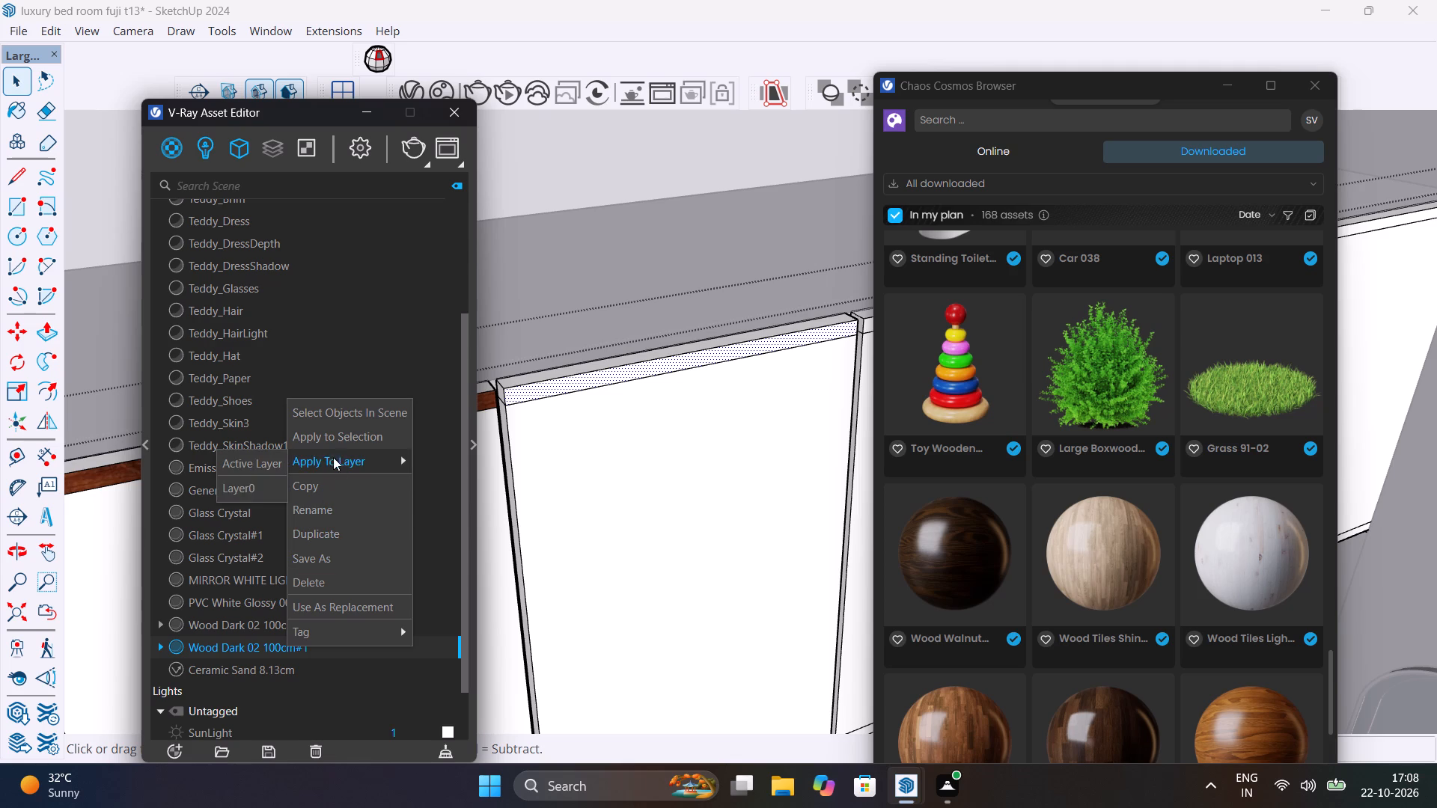
left_click(337, 438)
middle_click_drag(608, 445, 360, 640, "shift")
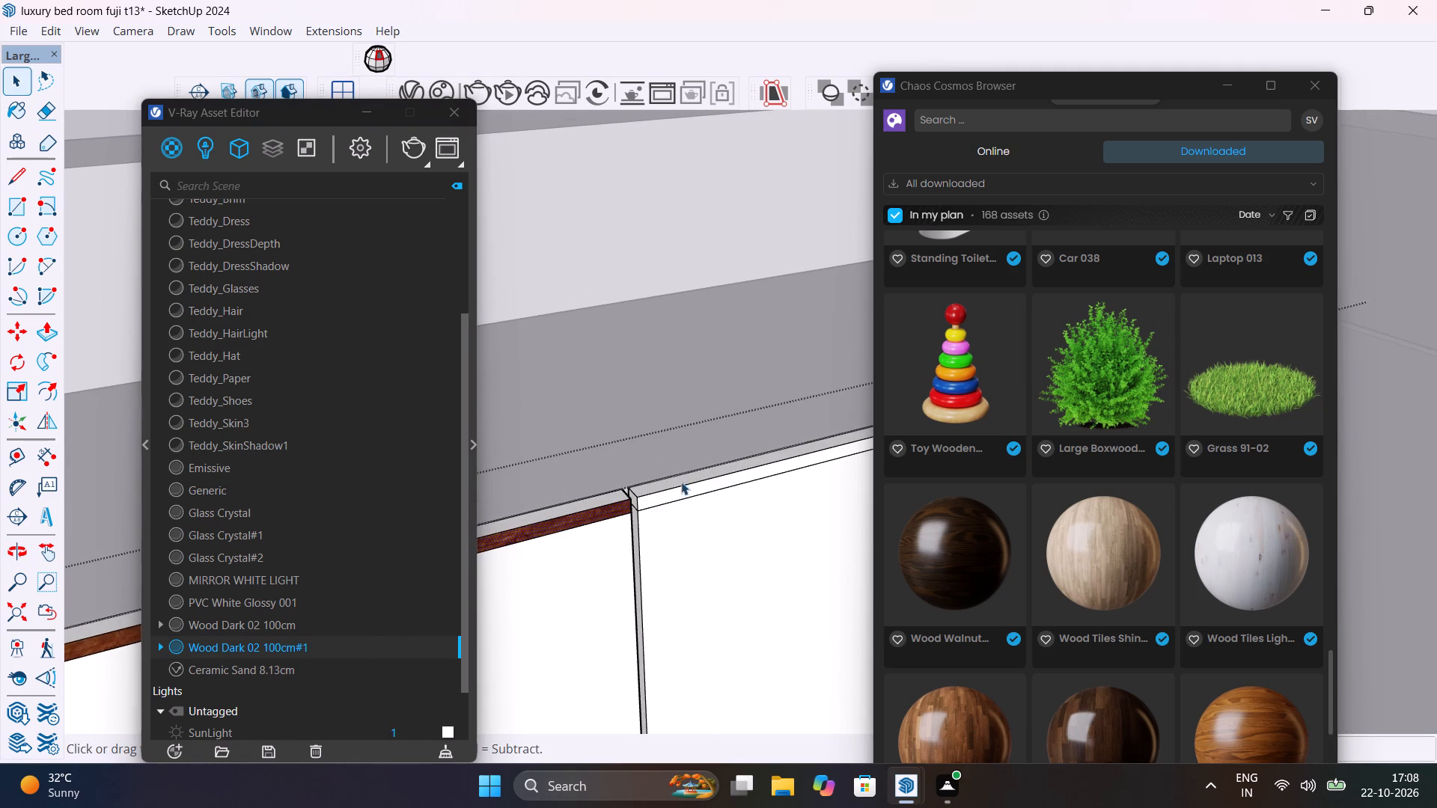
scroll(681, 481, "up", 4)
left_click(676, 501)
right_click(676, 501)
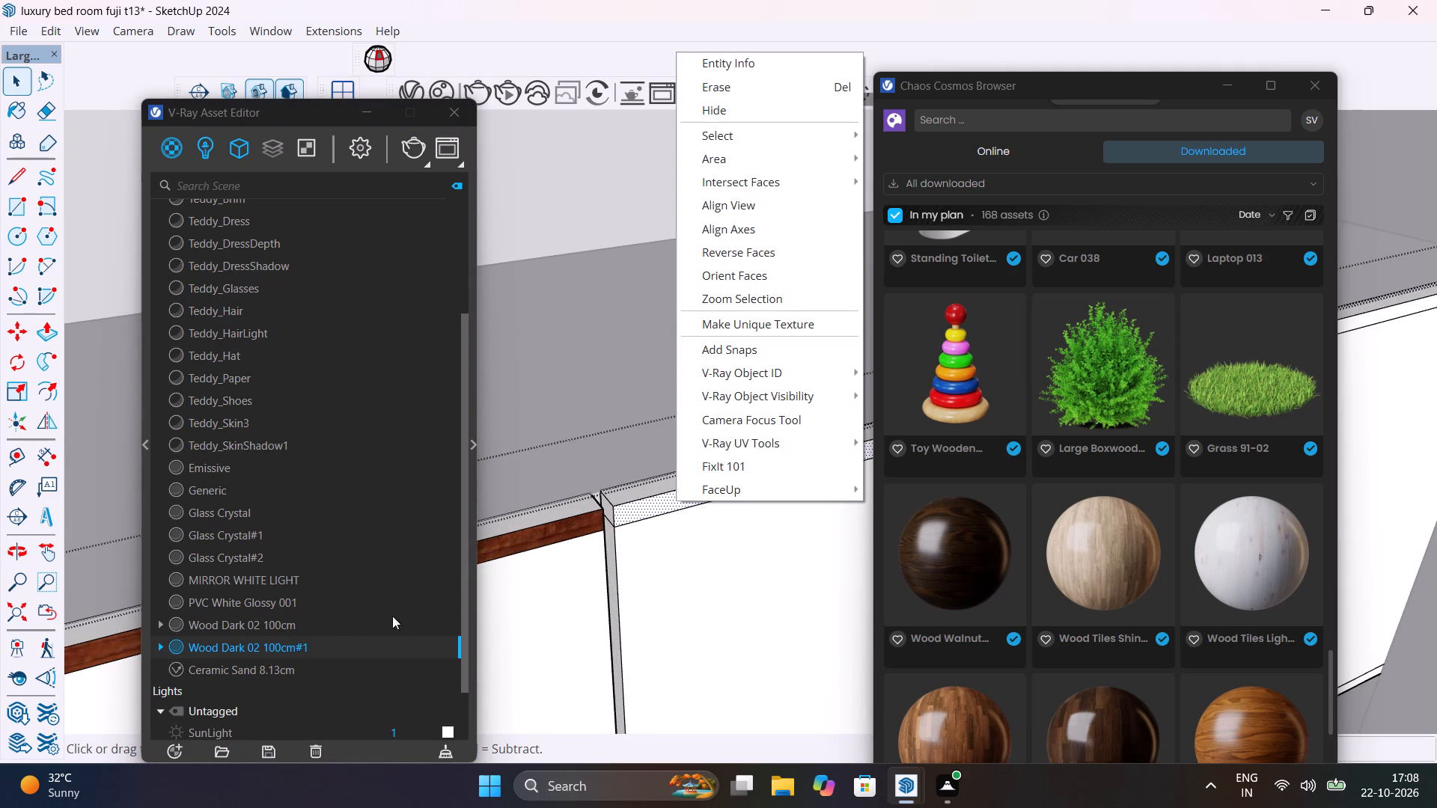
left_click(296, 648)
right_click(296, 648)
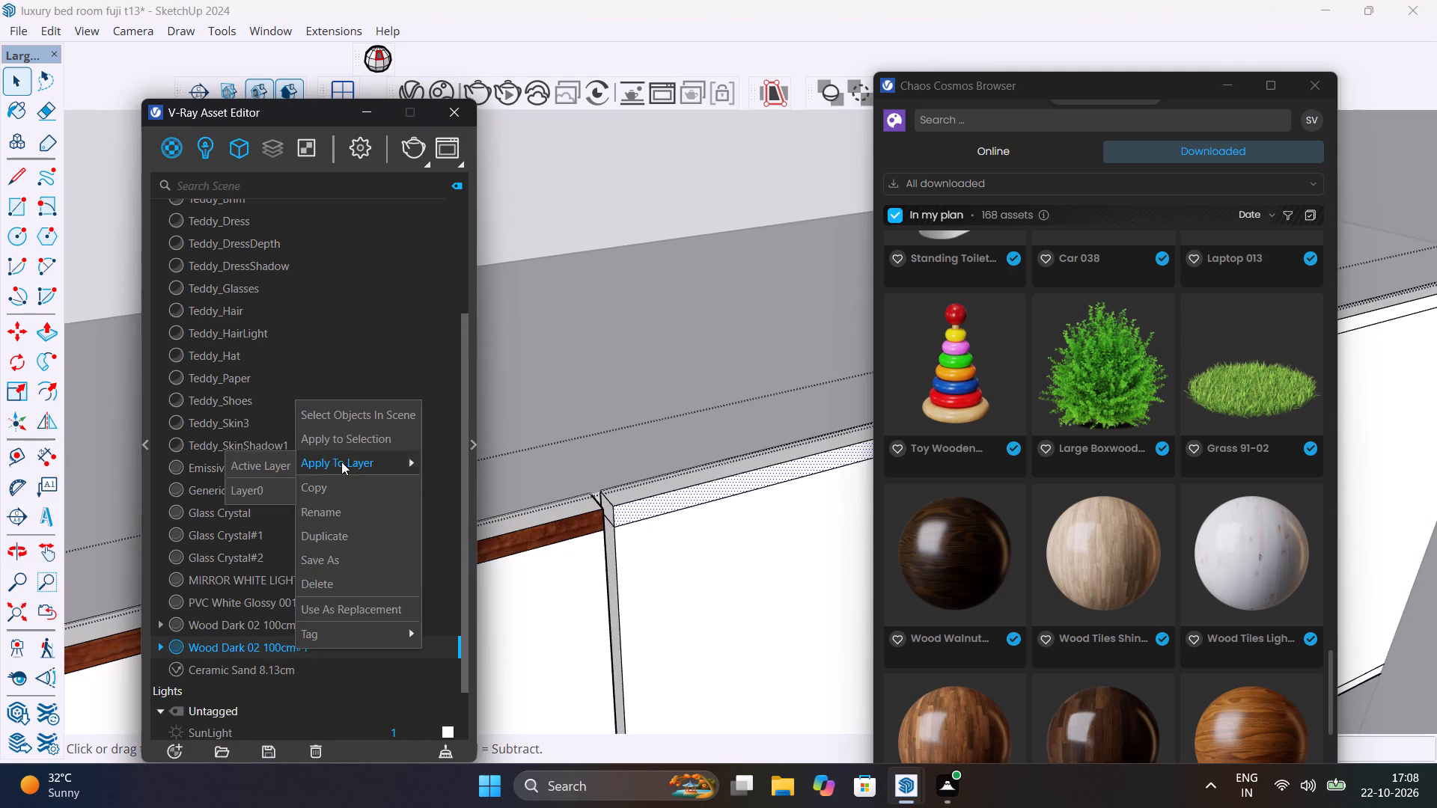
left_click(359, 429)
Apply Wood Dark 02 100cm#1 to the top strips of the fourth and fifth upper wardrobe doors.
scroll(609, 516, "up", 1)
scroll(609, 516, "down", 12)
middle_click_drag(626, 518, 421, 673)
scroll(677, 575, "up", 4)
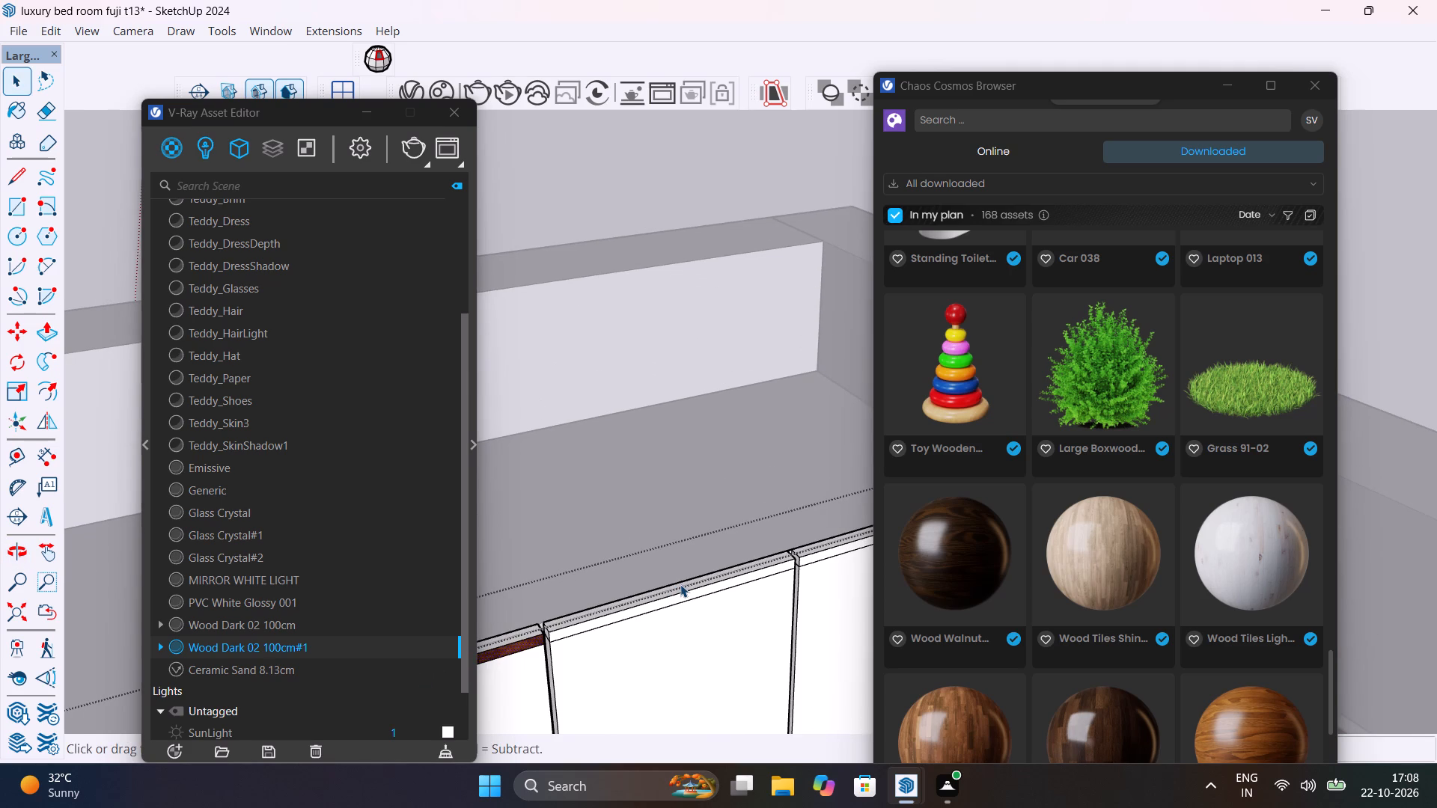
scroll(683, 605, "up", 6)
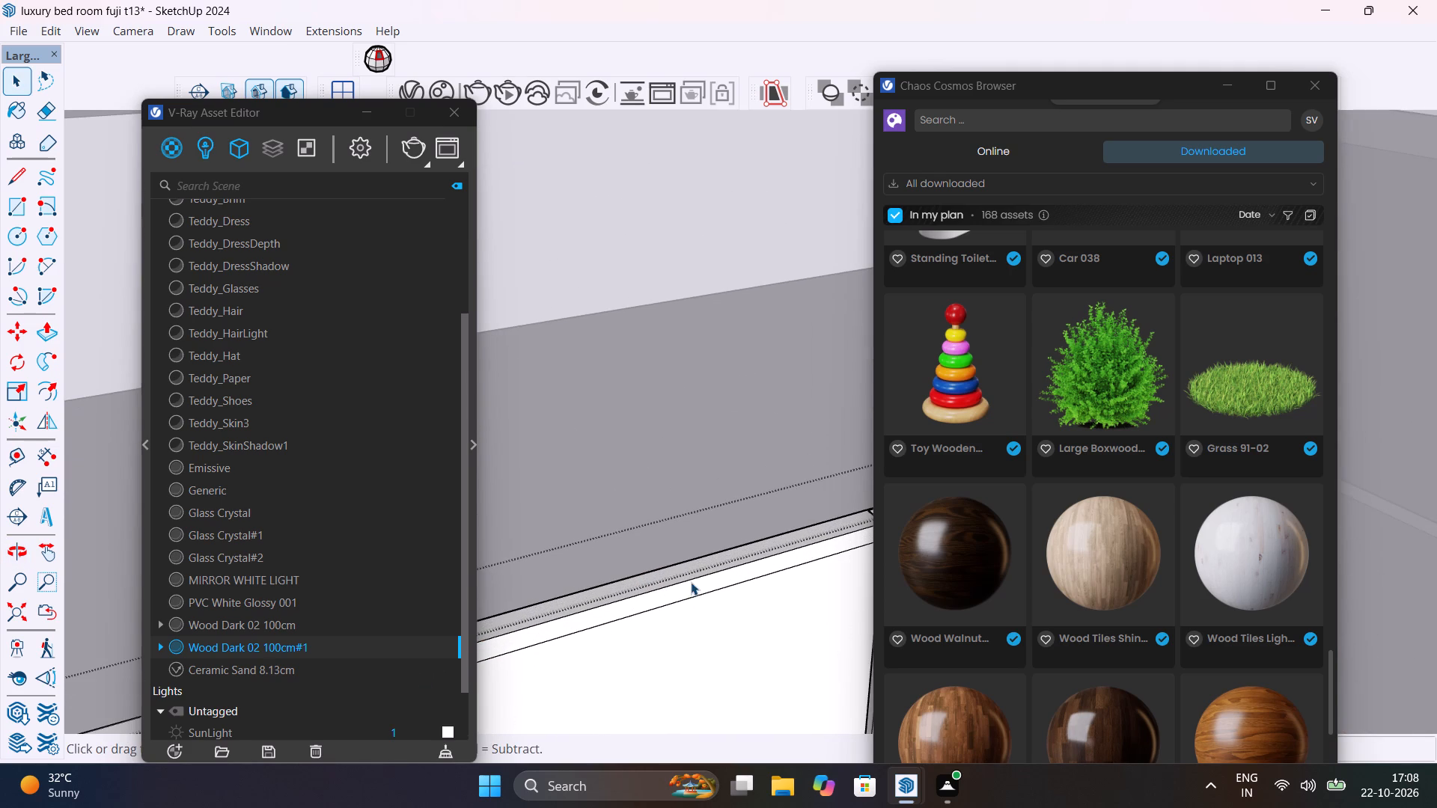
left_click(693, 585)
right_click(356, 657)
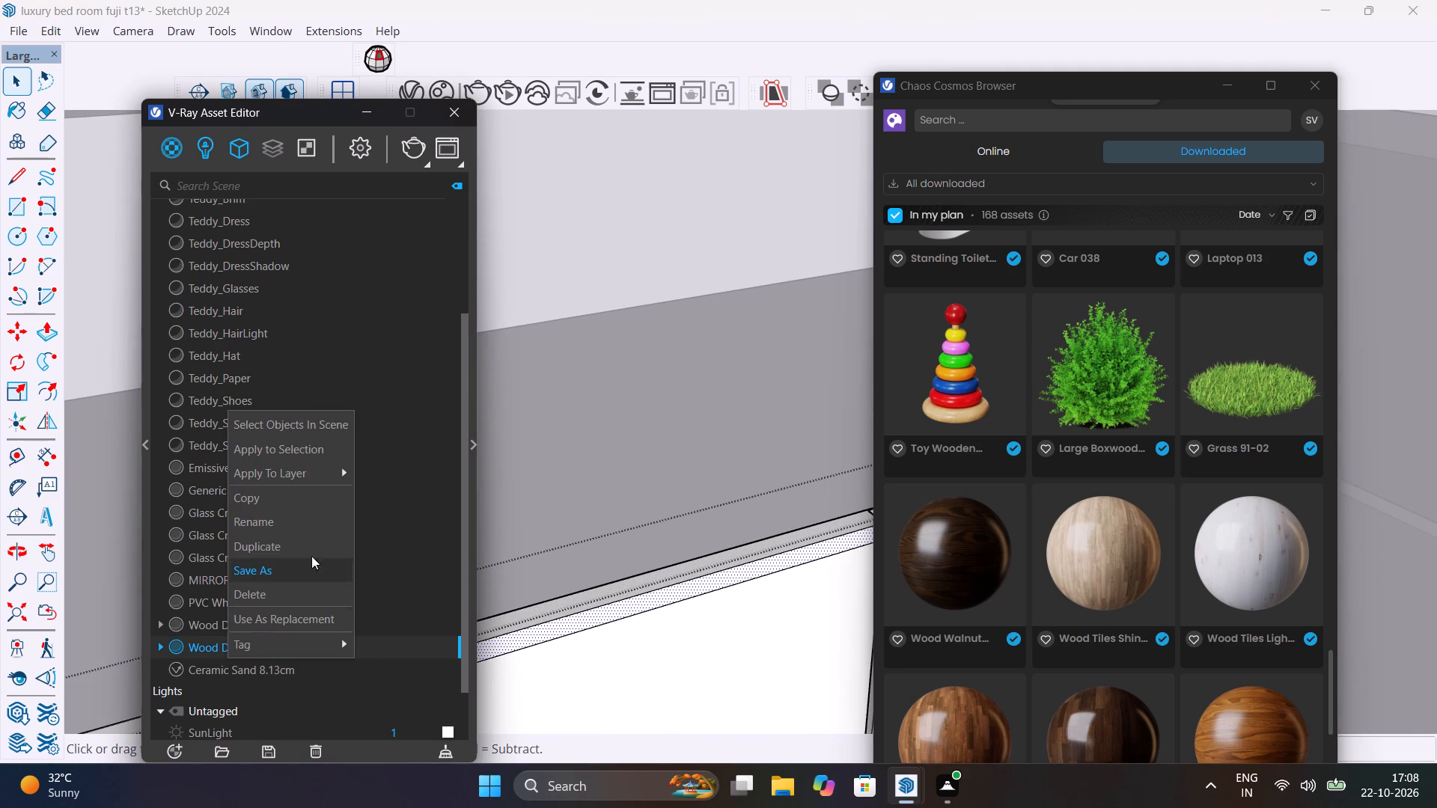
left_click(307, 448)
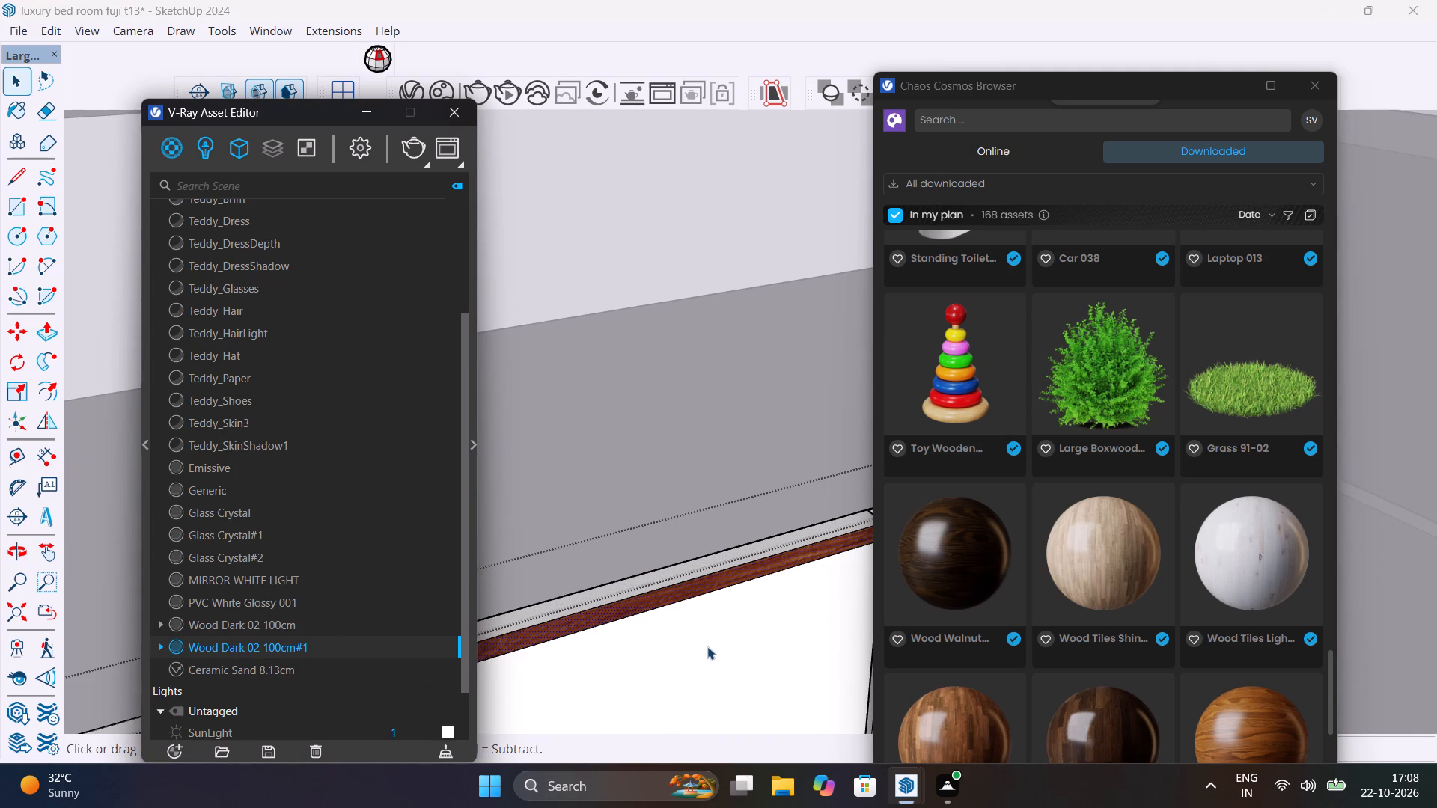
scroll(707, 645, "down", 4)
middle_click_drag(707, 645, 579, 711)
scroll(763, 639, "up", 7)
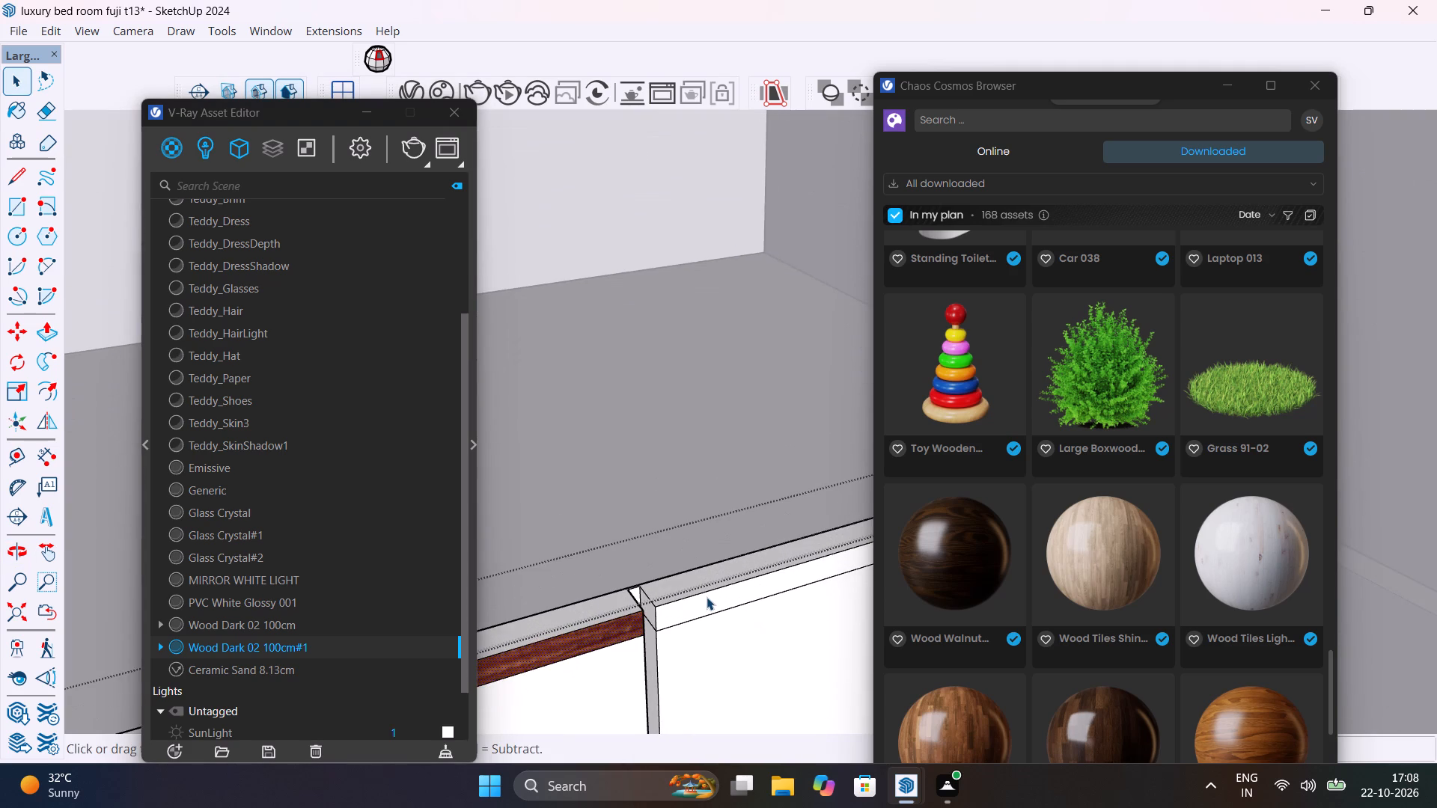
scroll(707, 597, "up", 3)
left_click(705, 607)
right_click(394, 645)
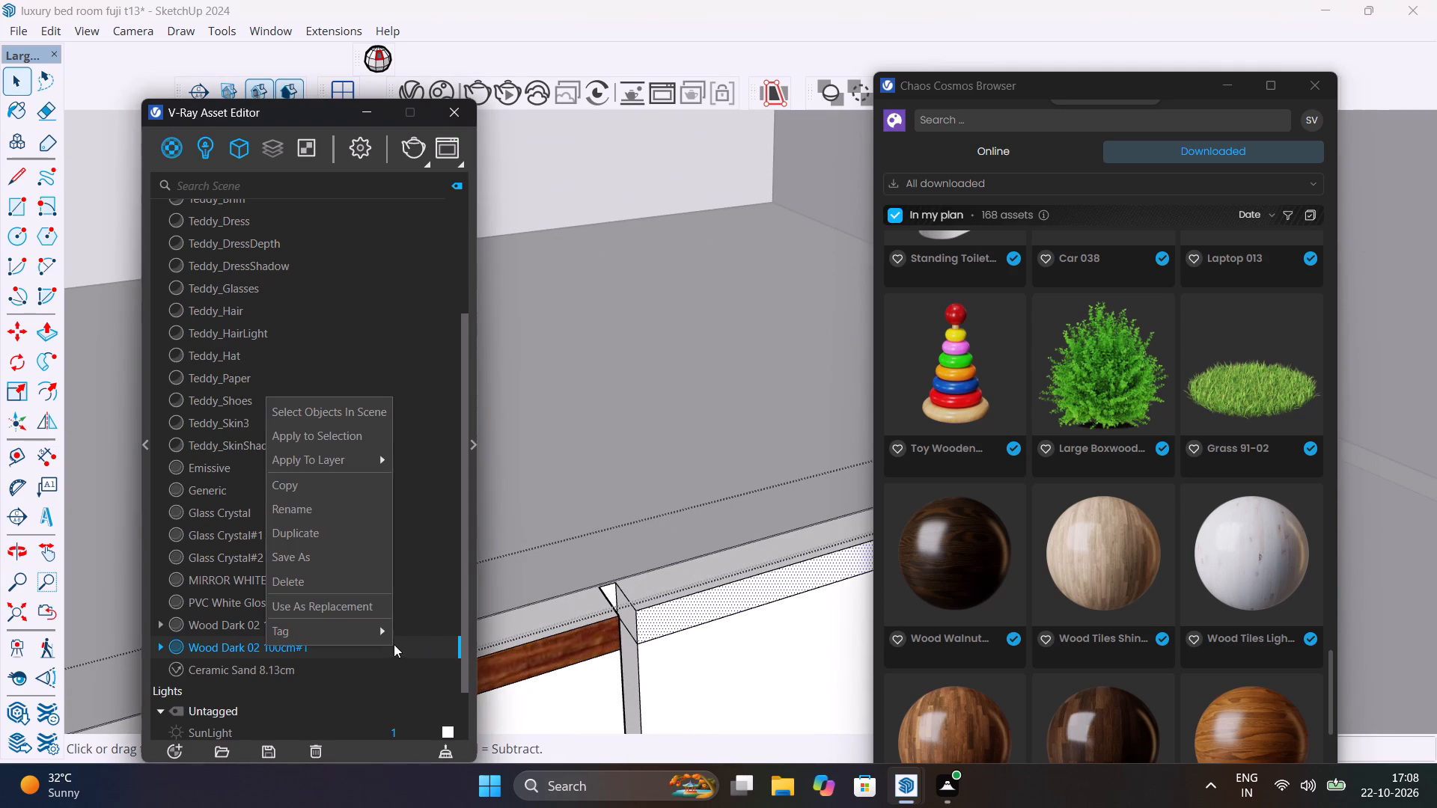
left_click(340, 445)
Apply Wood Dark 02 100cm#1 to the upward-facing edges above the fifth, fourth and third upper doors.
left_click(677, 579)
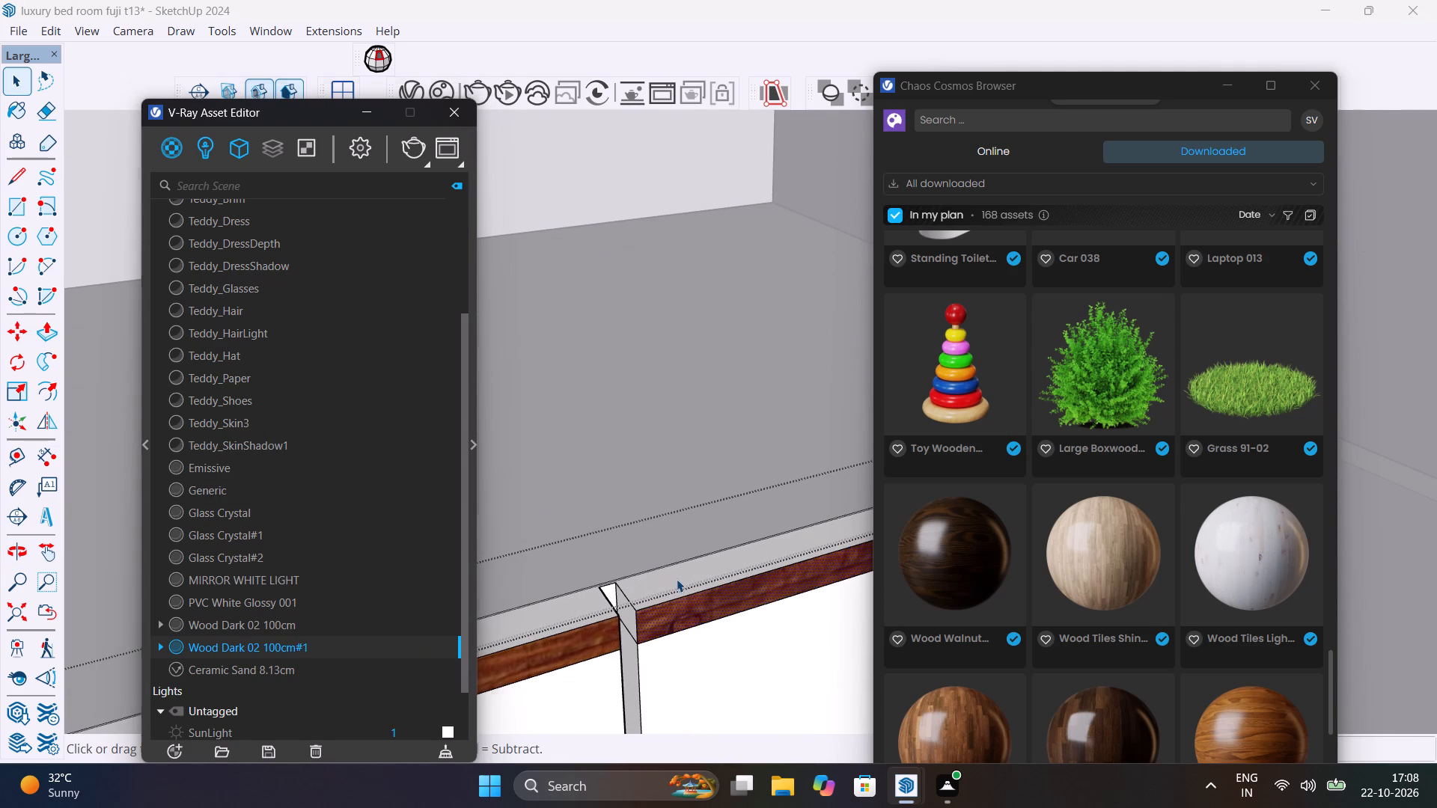
right_click(302, 643)
left_click(384, 429)
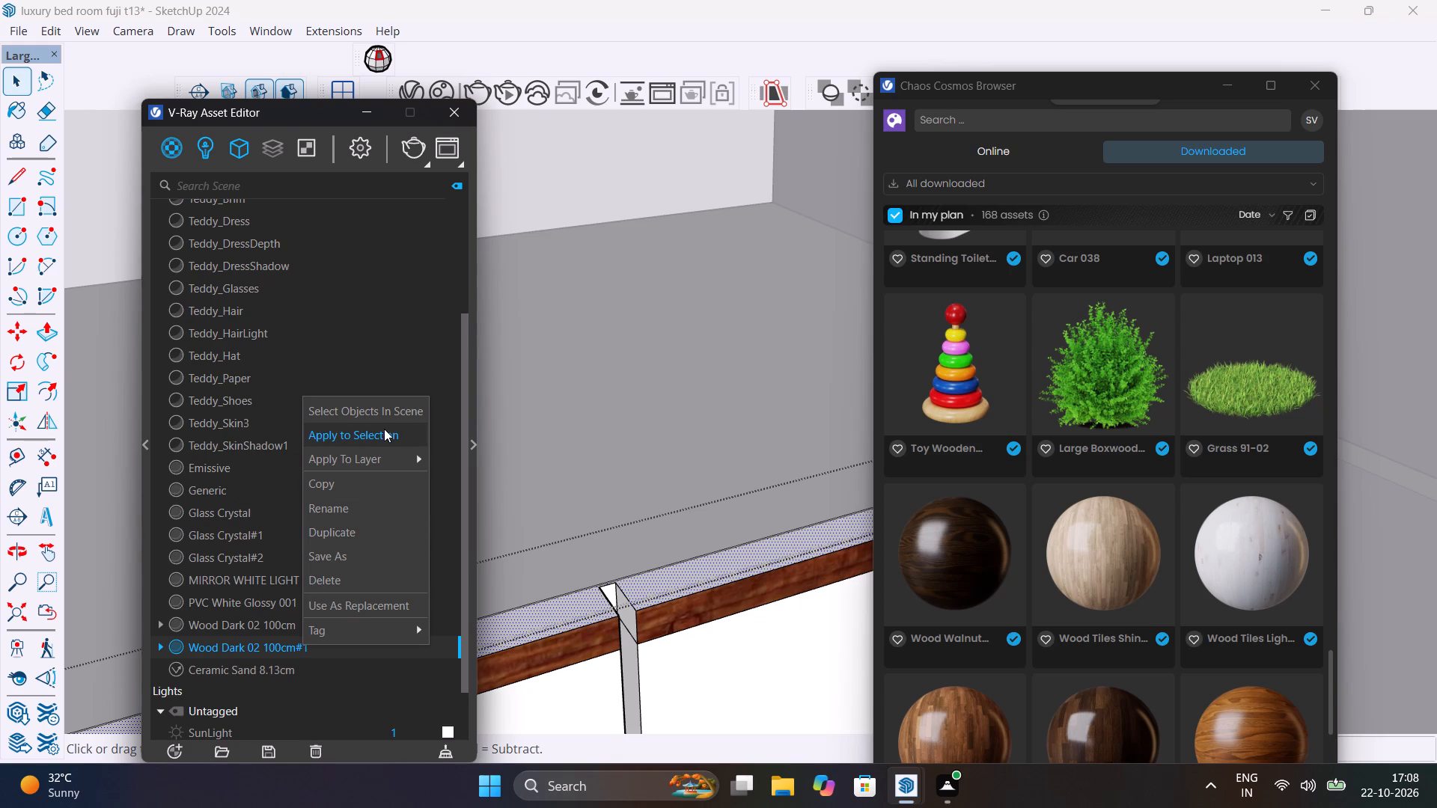
scroll(640, 606, "down", 20)
scroll(640, 606, "down", 11)
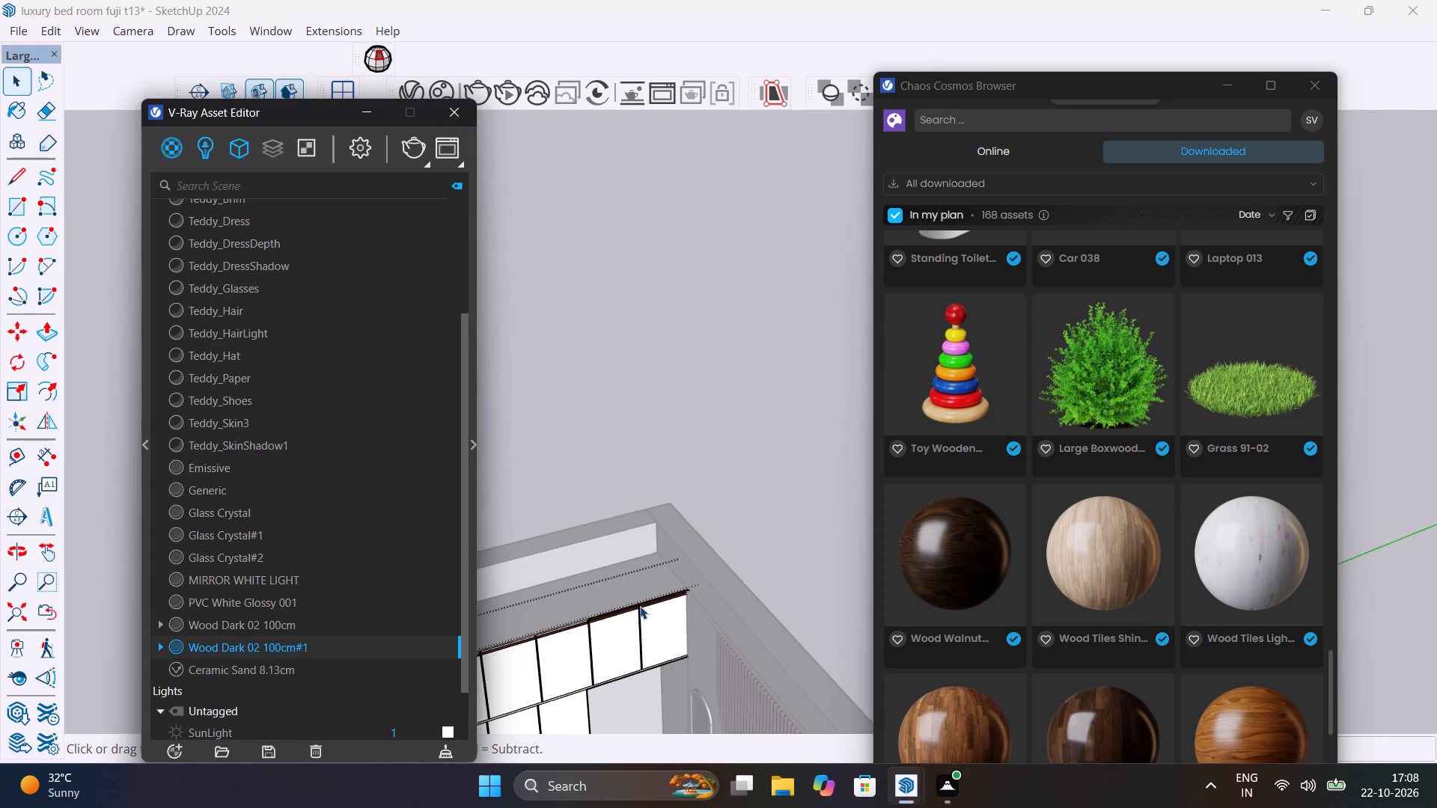
scroll(571, 628, "up", 8)
middle_click_drag(574, 629, 843, 501)
scroll(712, 572, "up", 4)
middle_click_drag(751, 612, 742, 782)
scroll(825, 605, "up", 4)
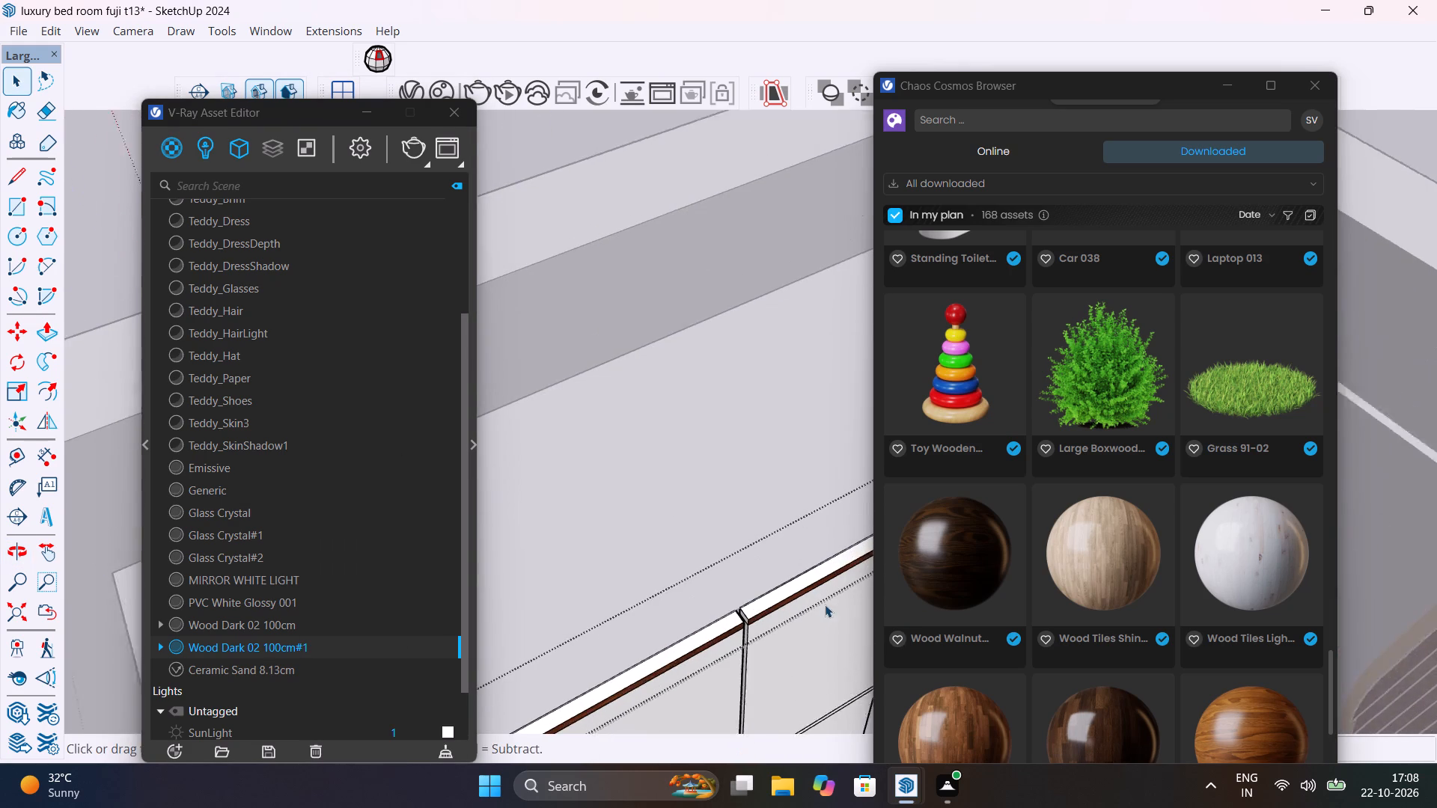
scroll(779, 596, "up", 1)
left_click(779, 595)
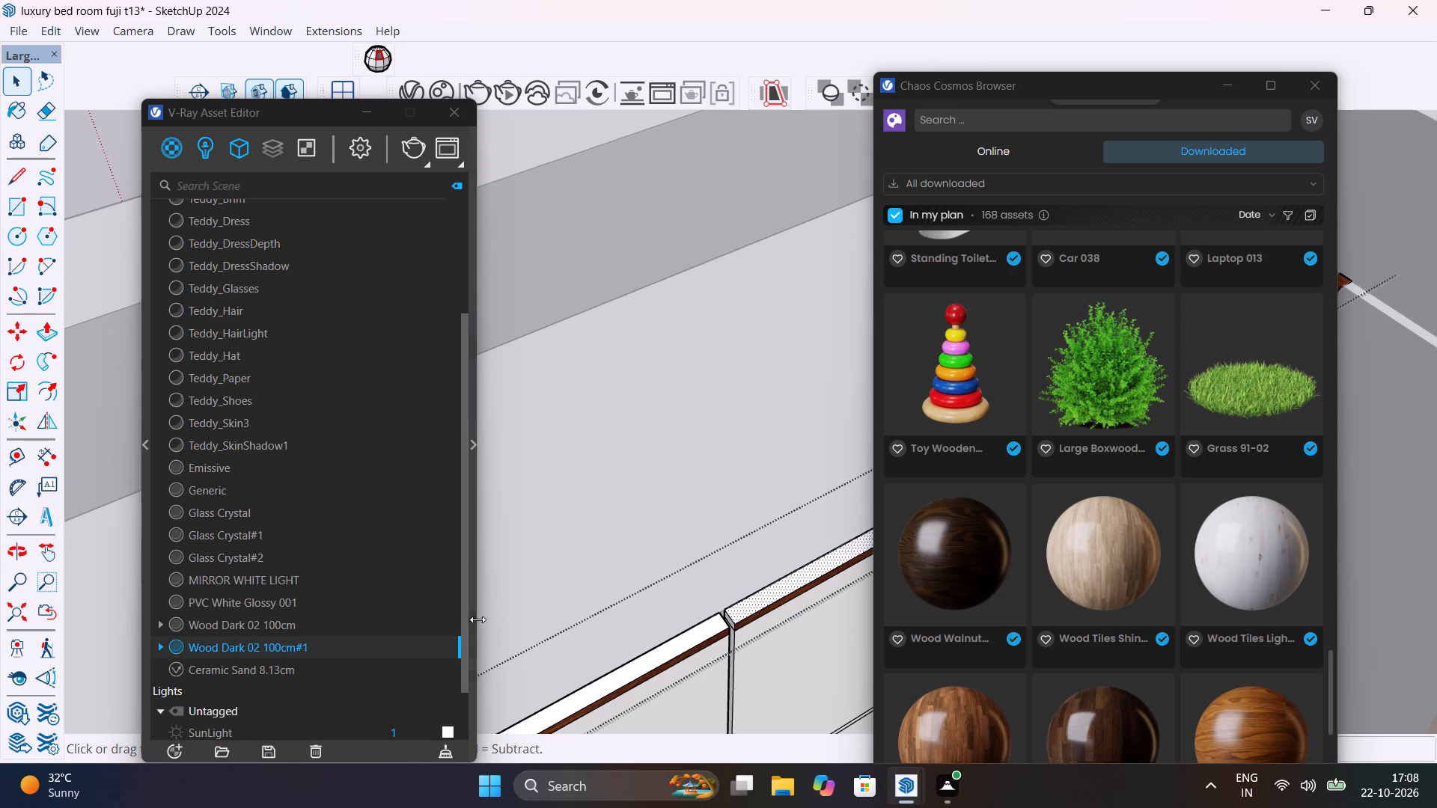
right_click(415, 649)
left_click(341, 448)
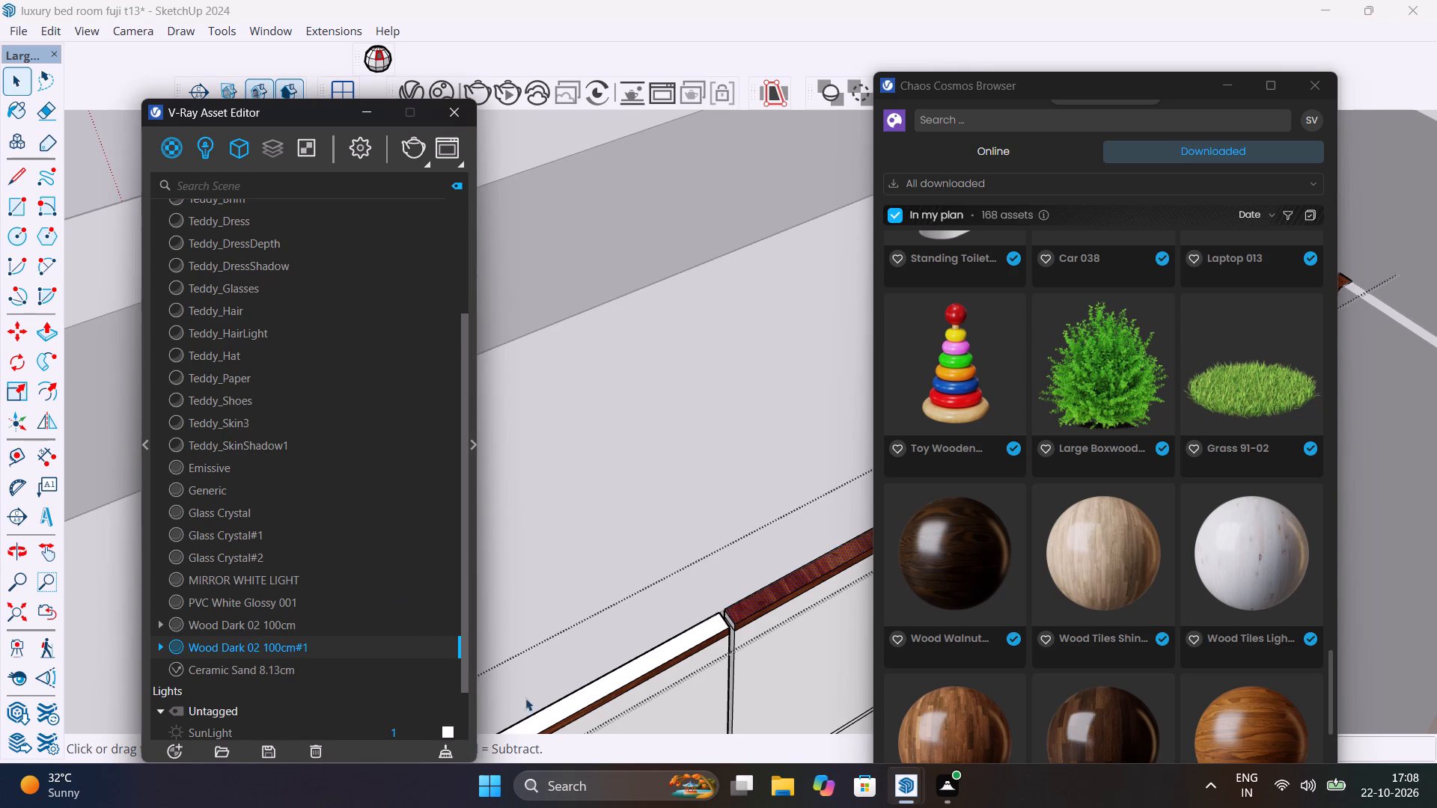
Apply Wood Dark 02 100cm#1 to the upward-facing edges above the second and first upper doors.
left_click(595, 695)
right_click(595, 694)
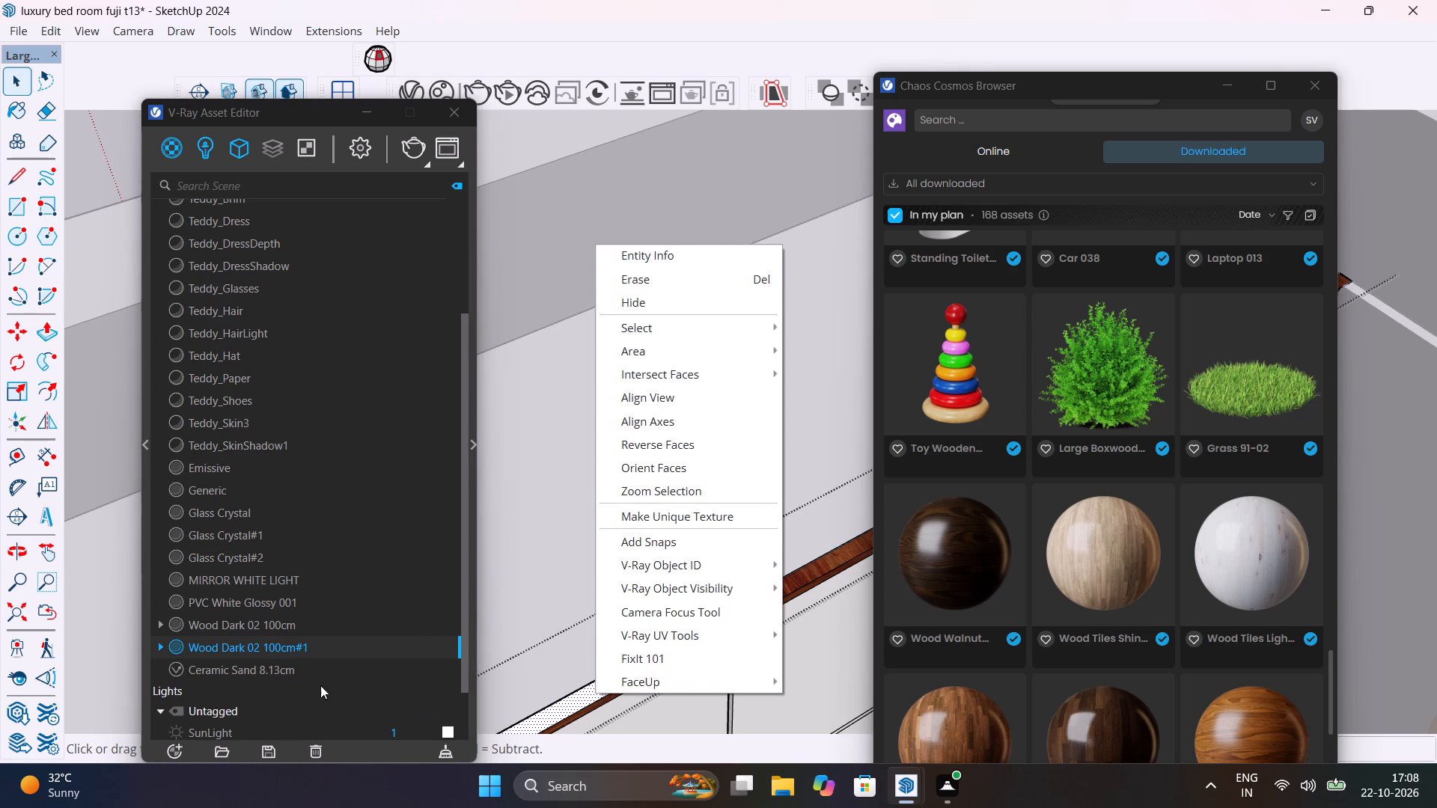
right_click(347, 658)
left_click(324, 638)
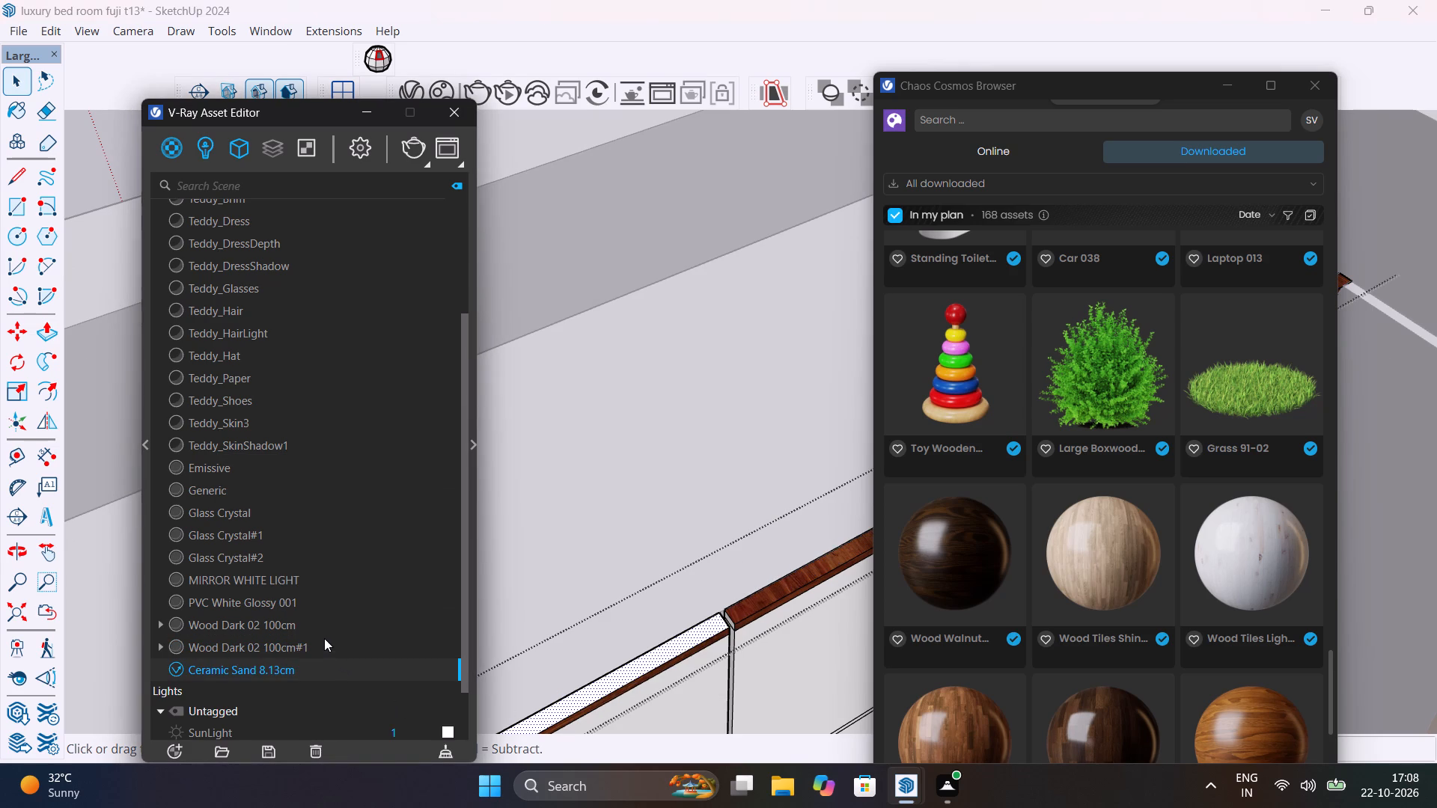
right_click(324, 640)
left_click(412, 425)
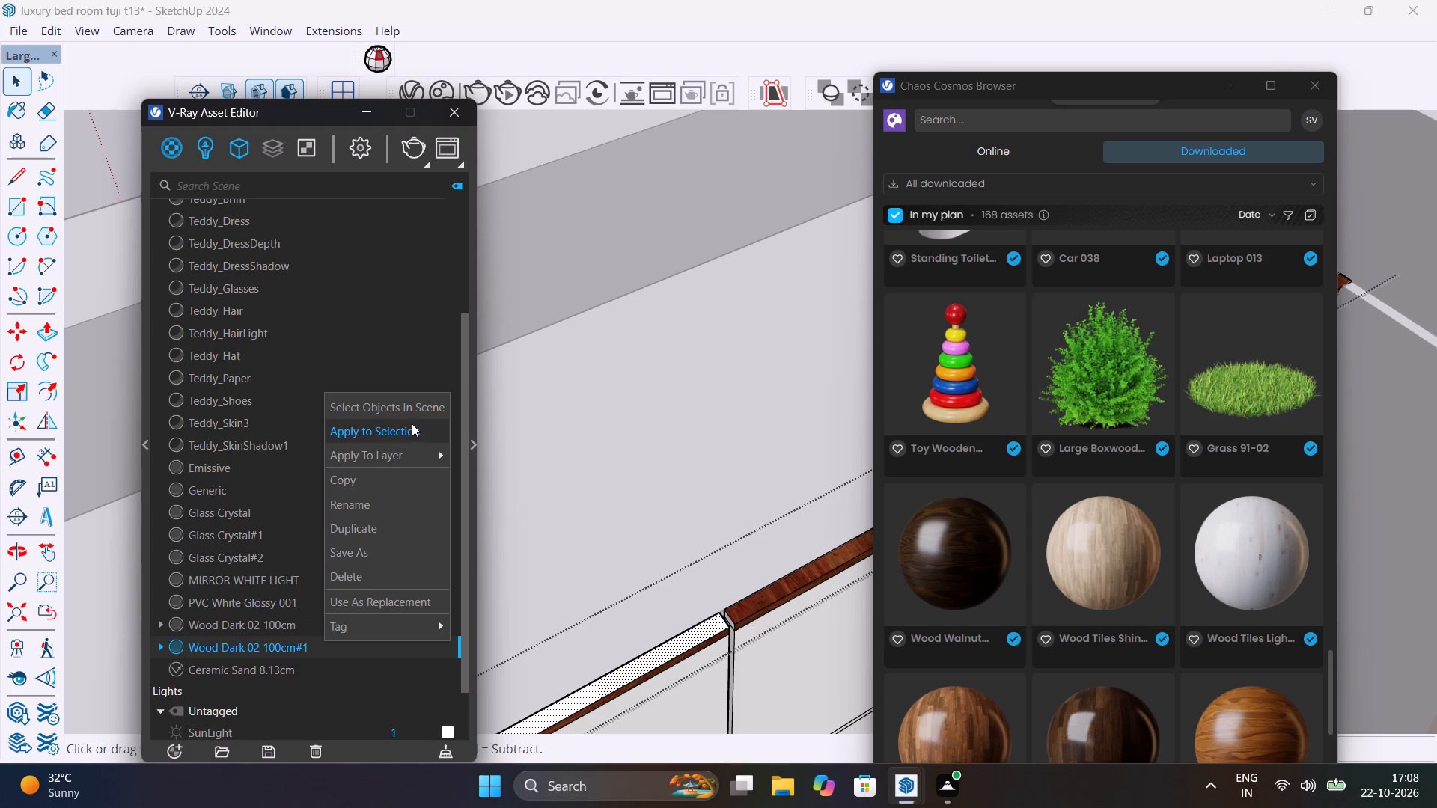
scroll(611, 657, "down", 11)
middle_click_drag(650, 658, 934, 514)
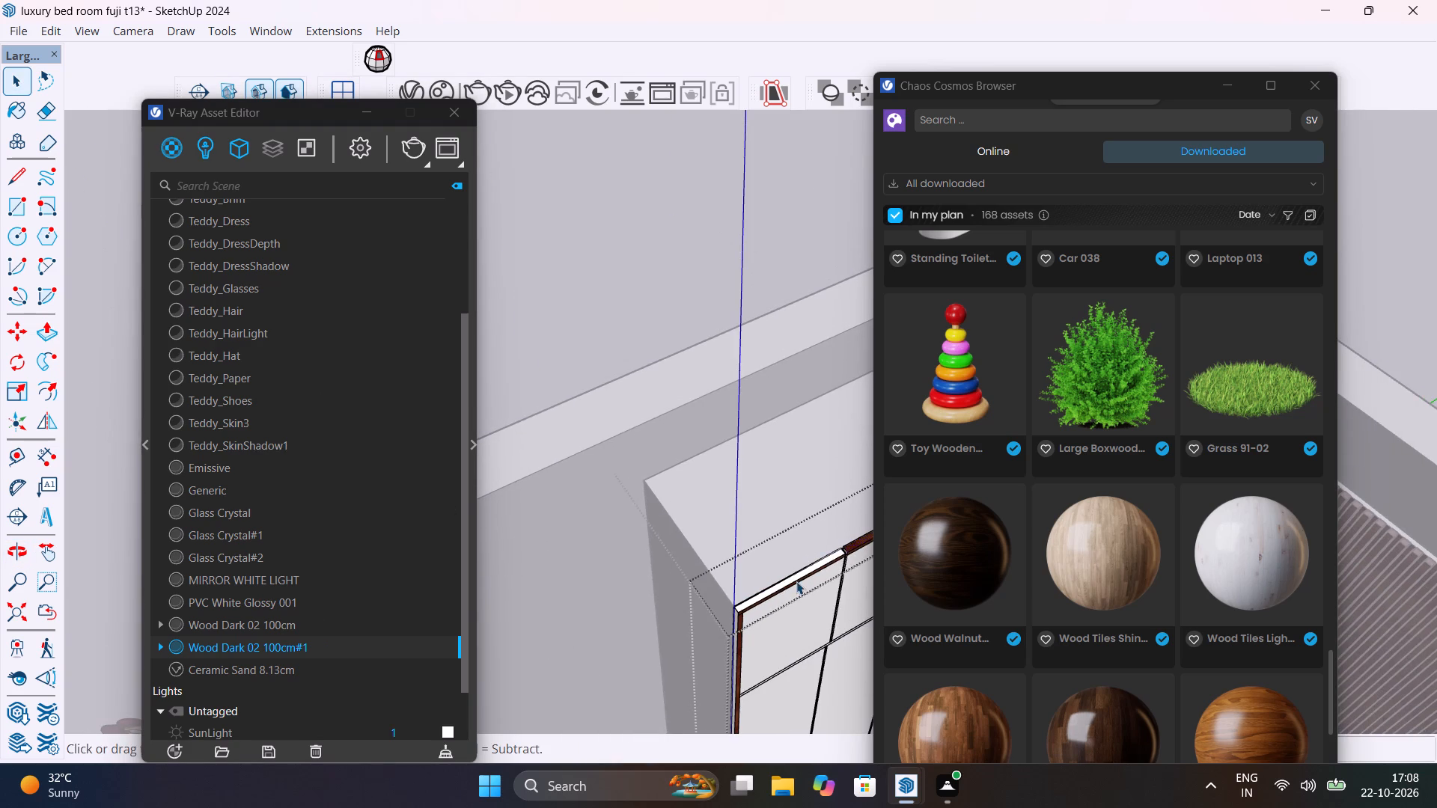
scroll(796, 581, "up", 8)
left_click(796, 572)
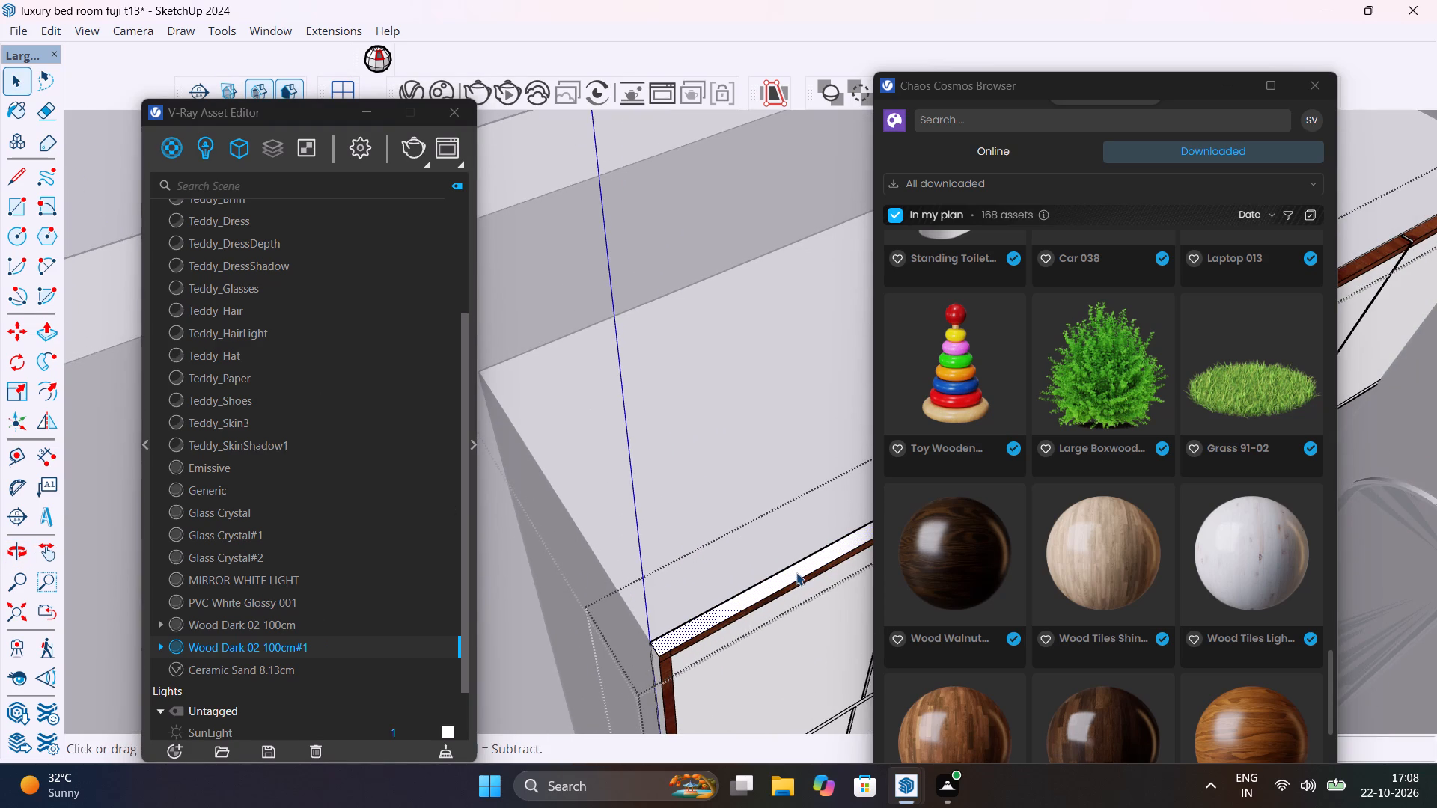
right_click(355, 649)
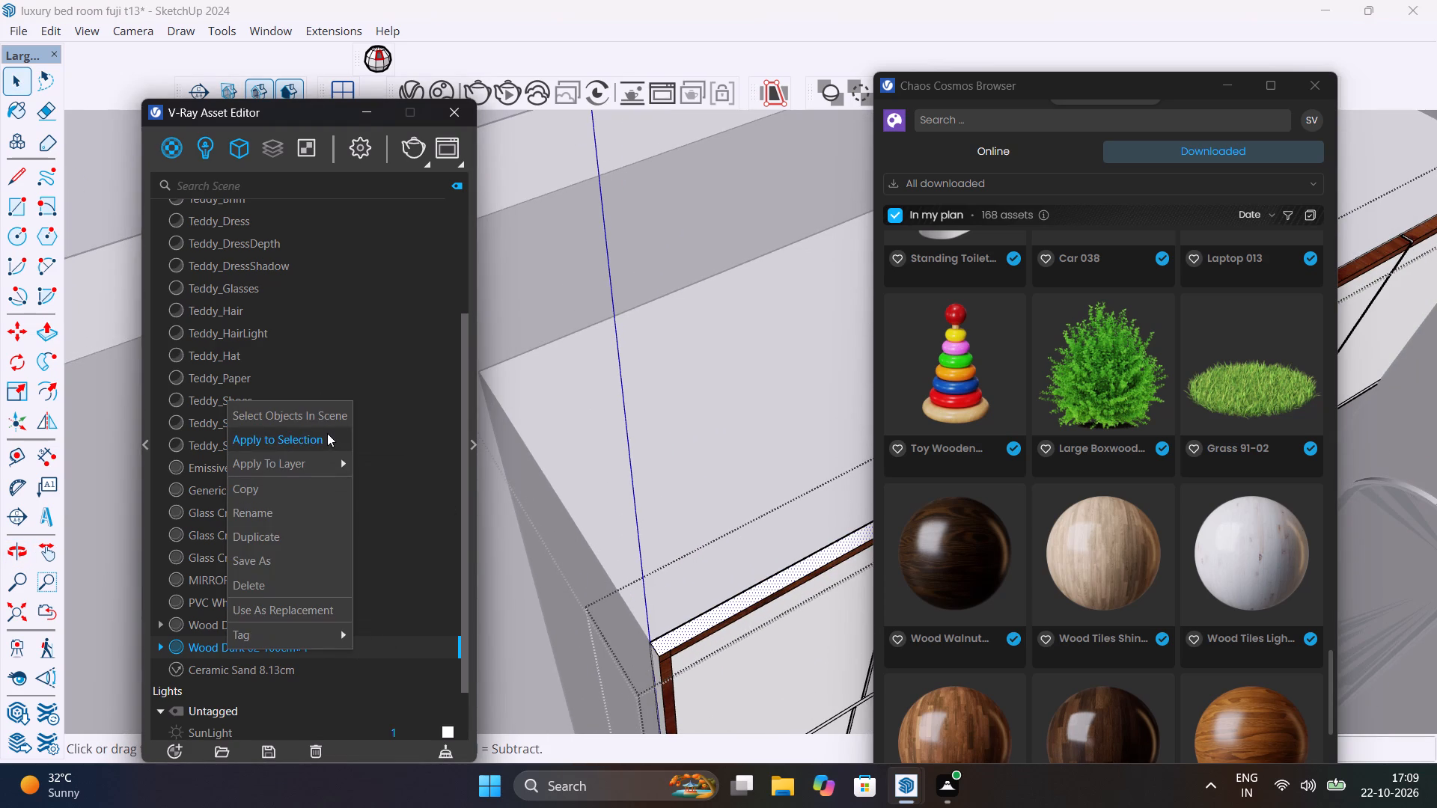
left_click(327, 432)
Apply Wood Dark 02 100cm#1 to the outer side face of the vertical border strip at the wardrobe's outer end.
scroll(698, 573, "down", 9)
scroll(689, 632, "up", 4)
middle_click_drag(689, 635, 758, 580)
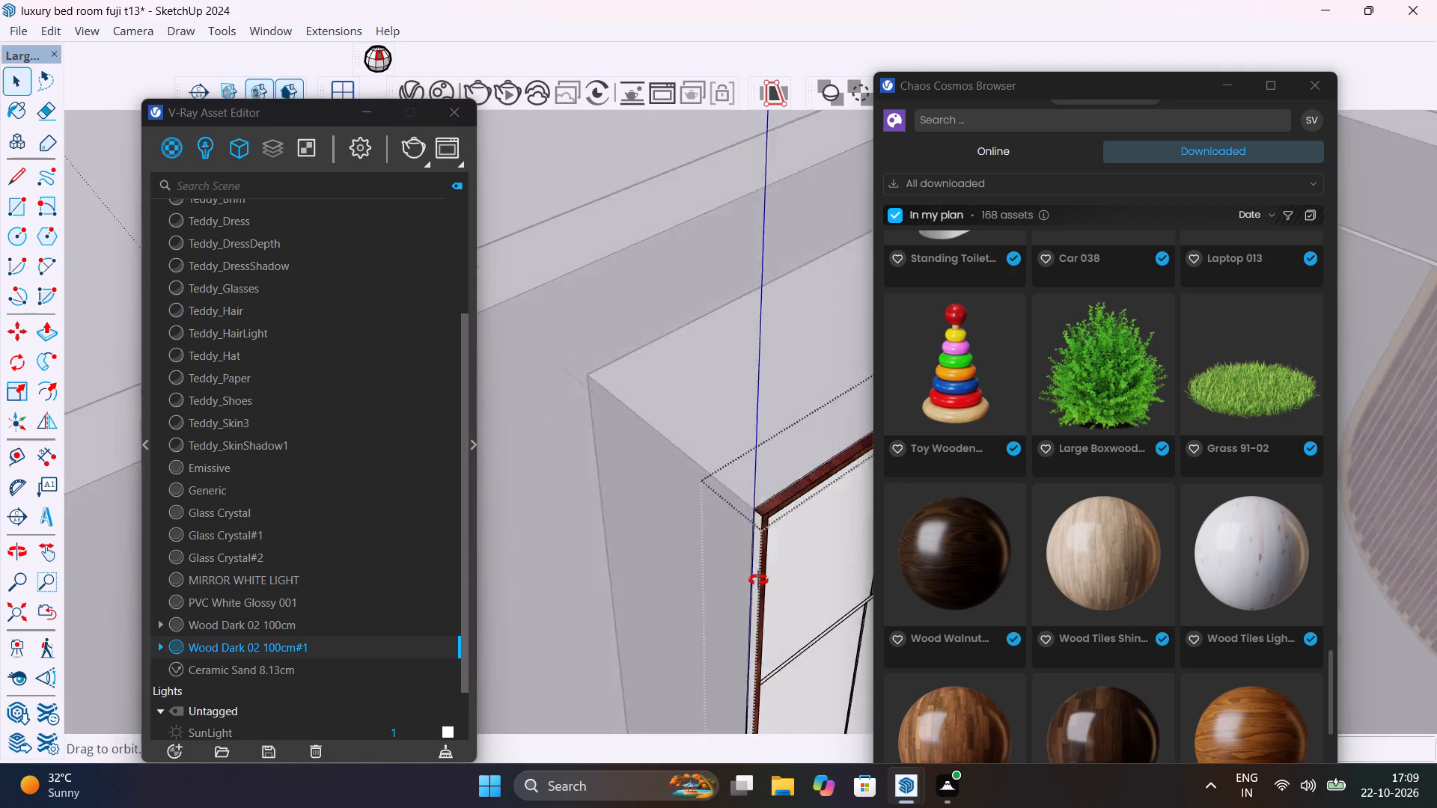
middle_click_drag(758, 580, 813, 541)
scroll(813, 542, "up", 3)
left_click(829, 524)
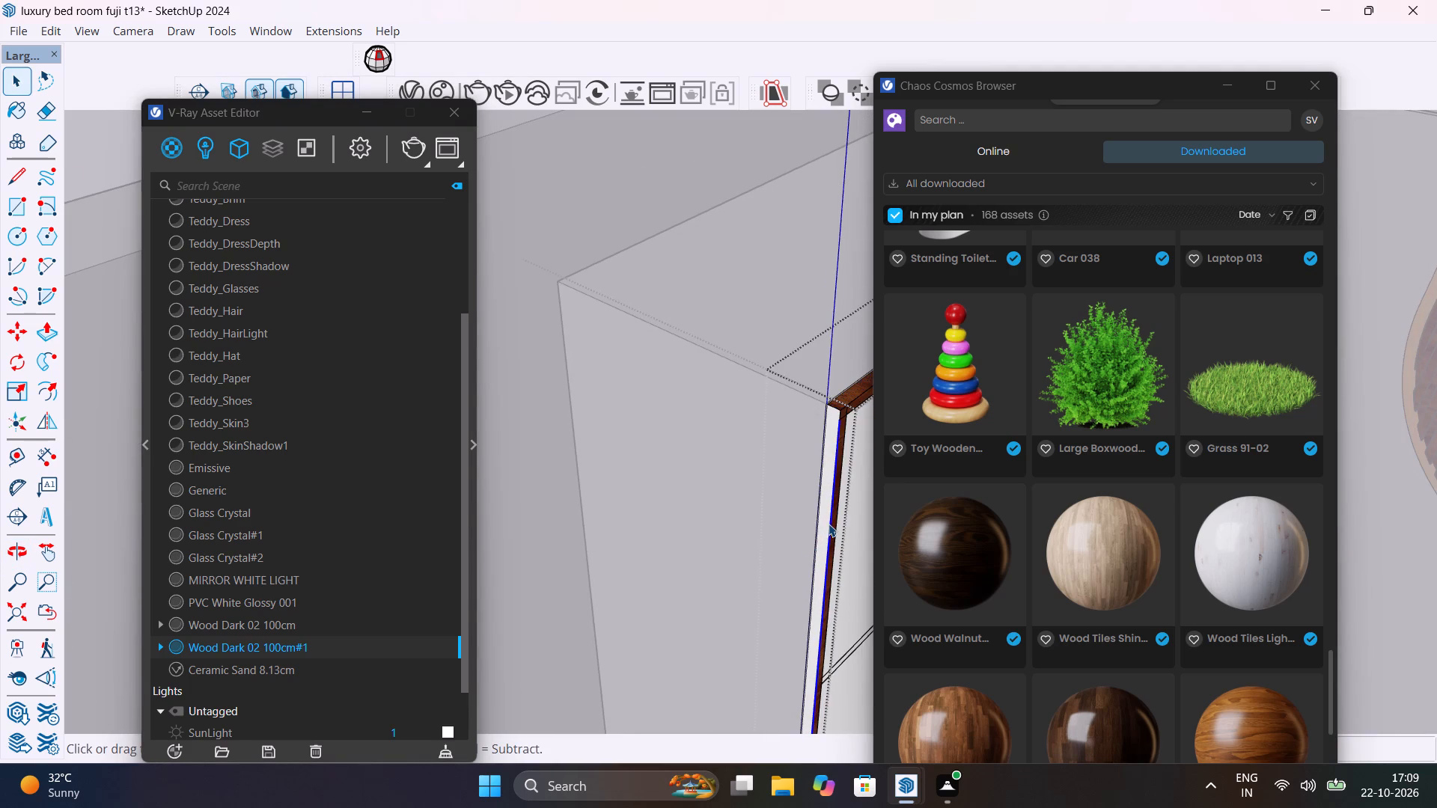
left_click(826, 489)
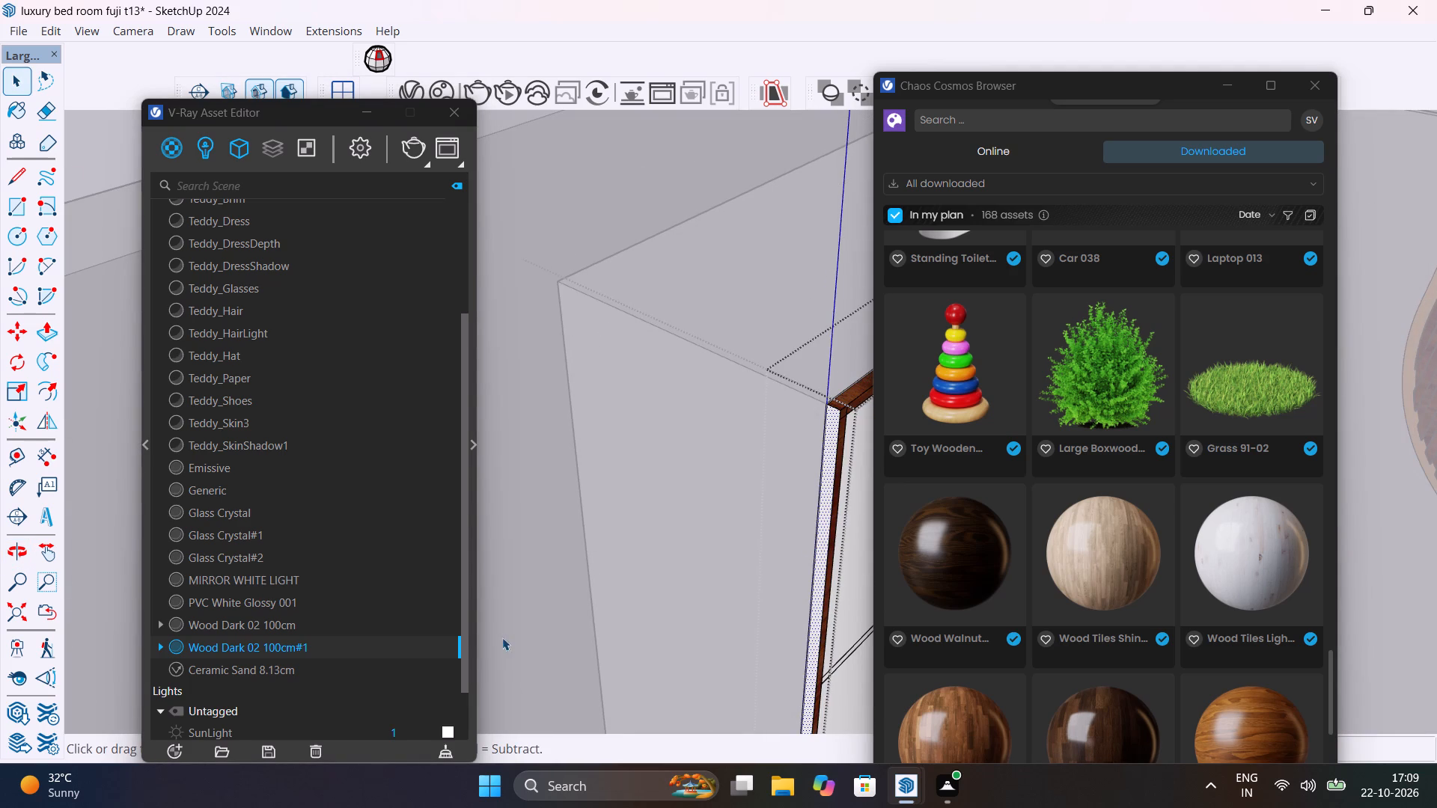
right_click(413, 640)
left_click(355, 425)
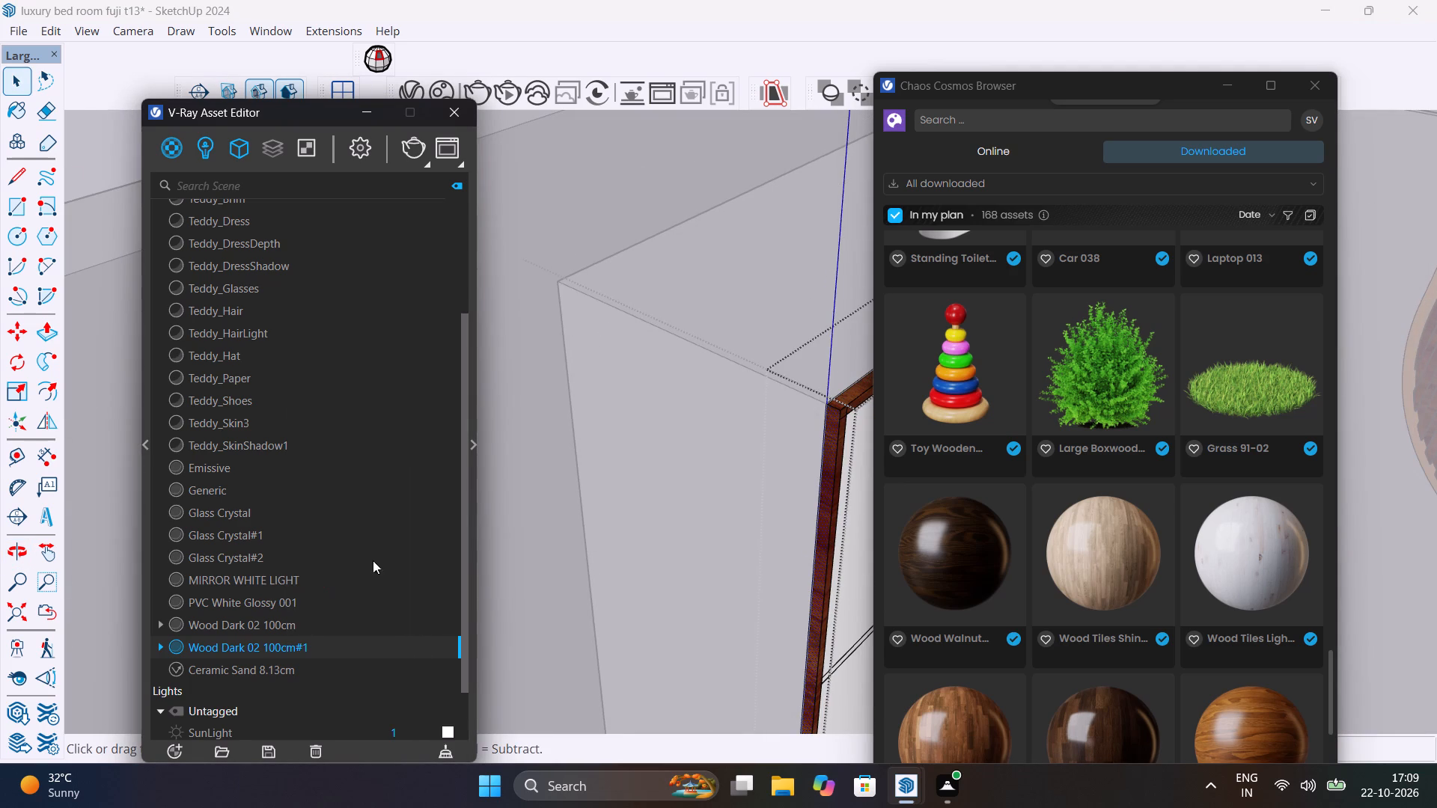
scroll(401, 575, "down", 13)
scroll(625, 549, "down", 20)
scroll(625, 549, "down", 1)
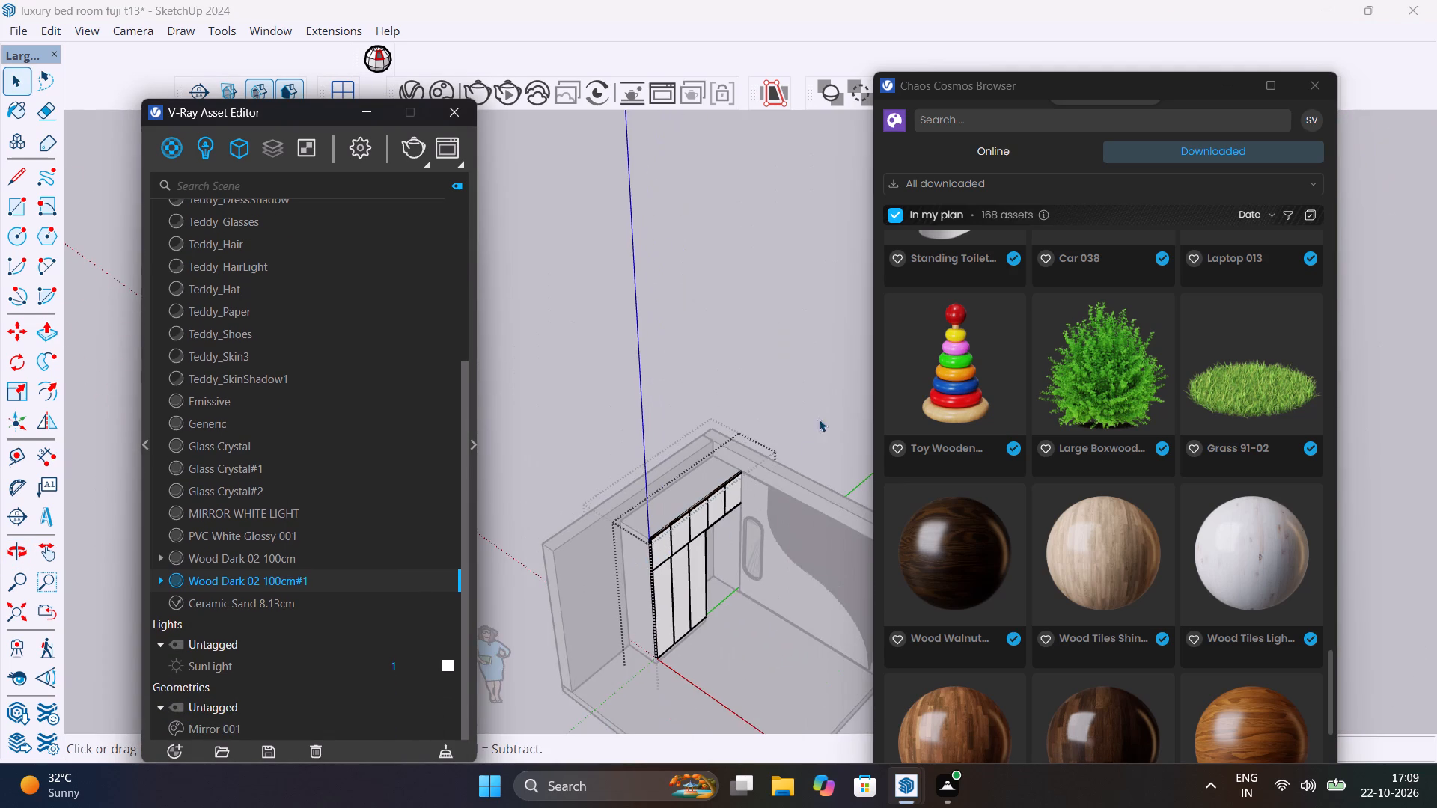
left_click(840, 384)
Apply Wood Dark 02 100cm#1 to the front face of the plinth below the tall wardrobe doors.
scroll(646, 641, "up", 11)
middle_click_drag(707, 699, 697, 679)
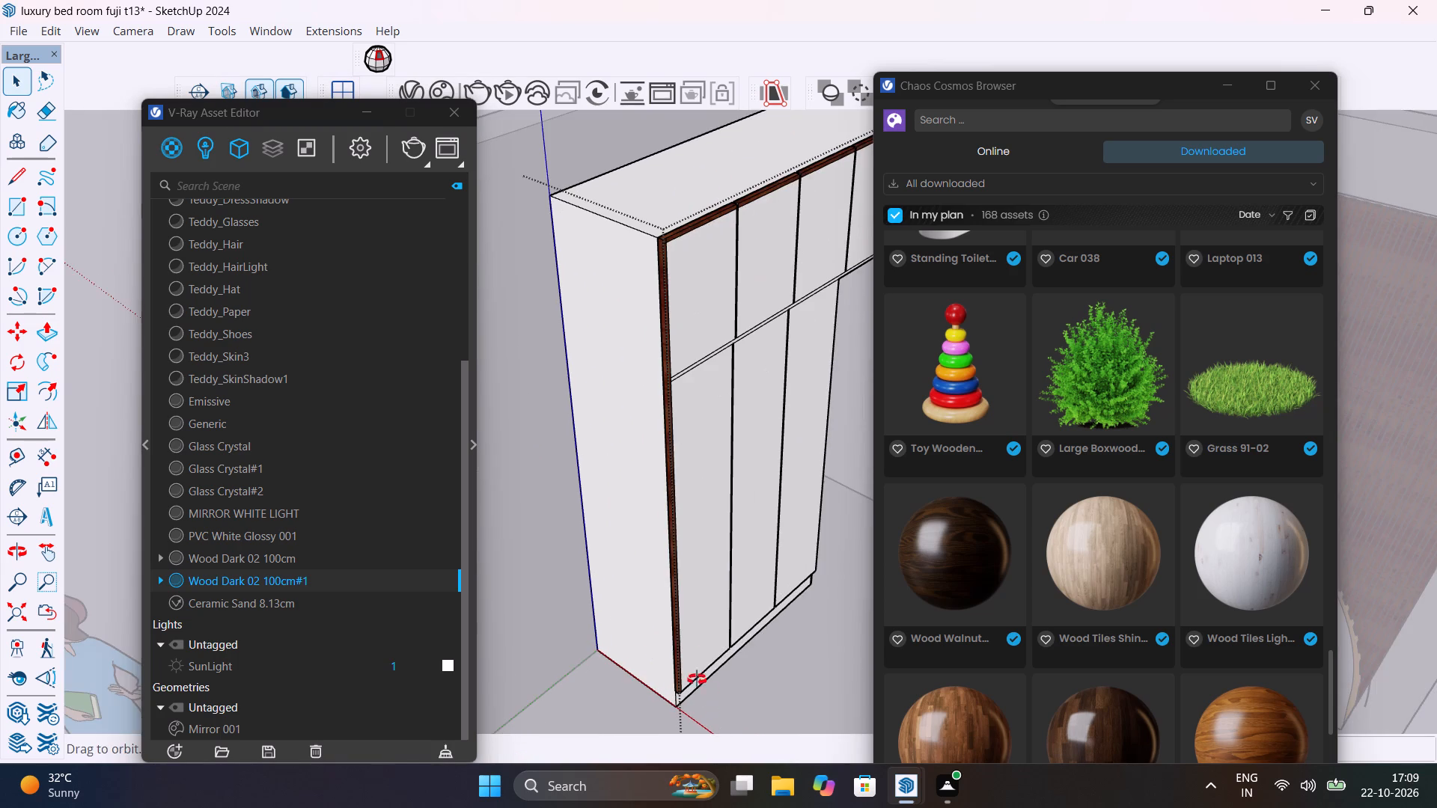
middle_click_drag(697, 679, 641, 479)
scroll(667, 599, "up", 5)
middle_click_drag(676, 639, 662, 551)
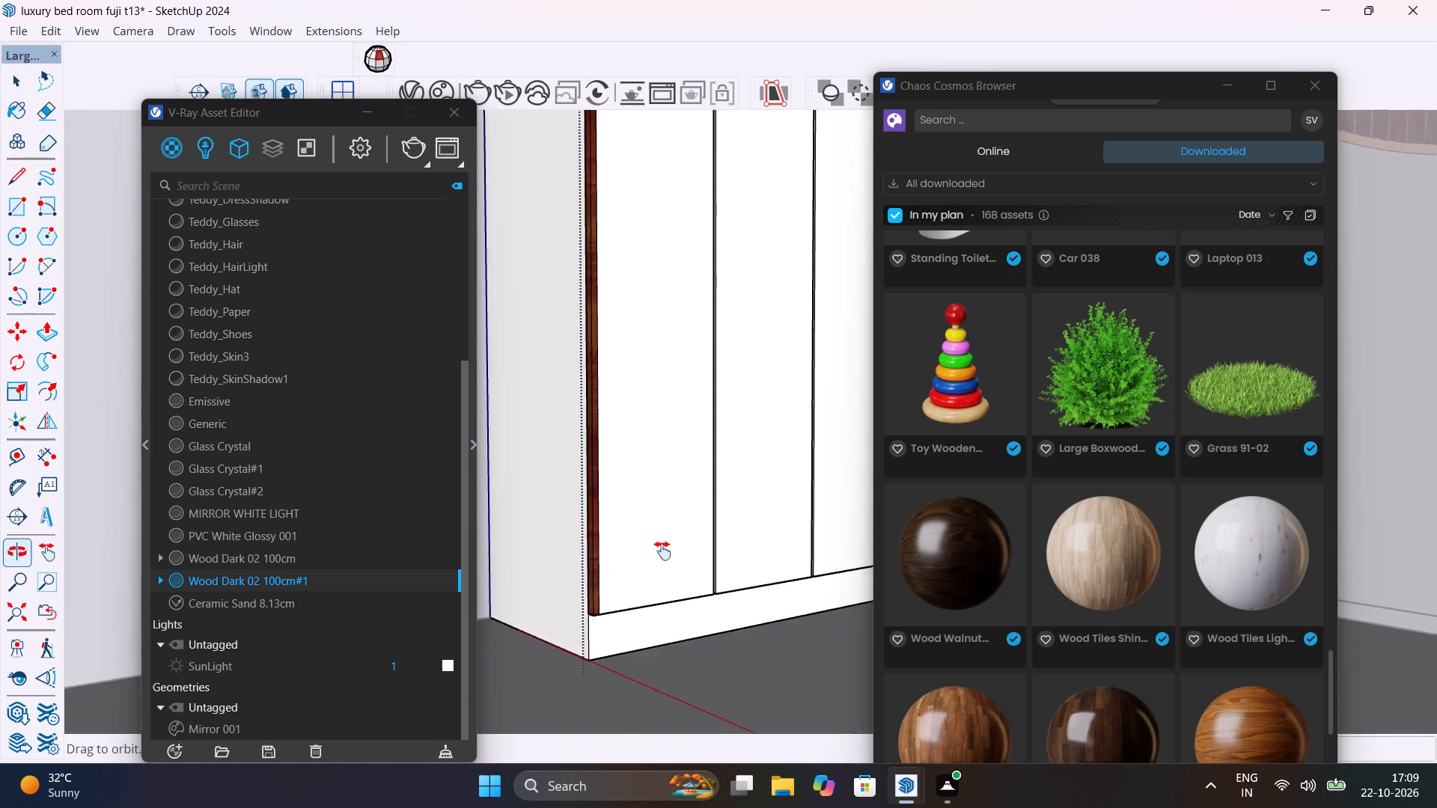
middle_click_drag(662, 551, 667, 527)
scroll(667, 527, "up", 1, "shift")
scroll(645, 581, "up", 4)
left_click(645, 581)
double_click(645, 581)
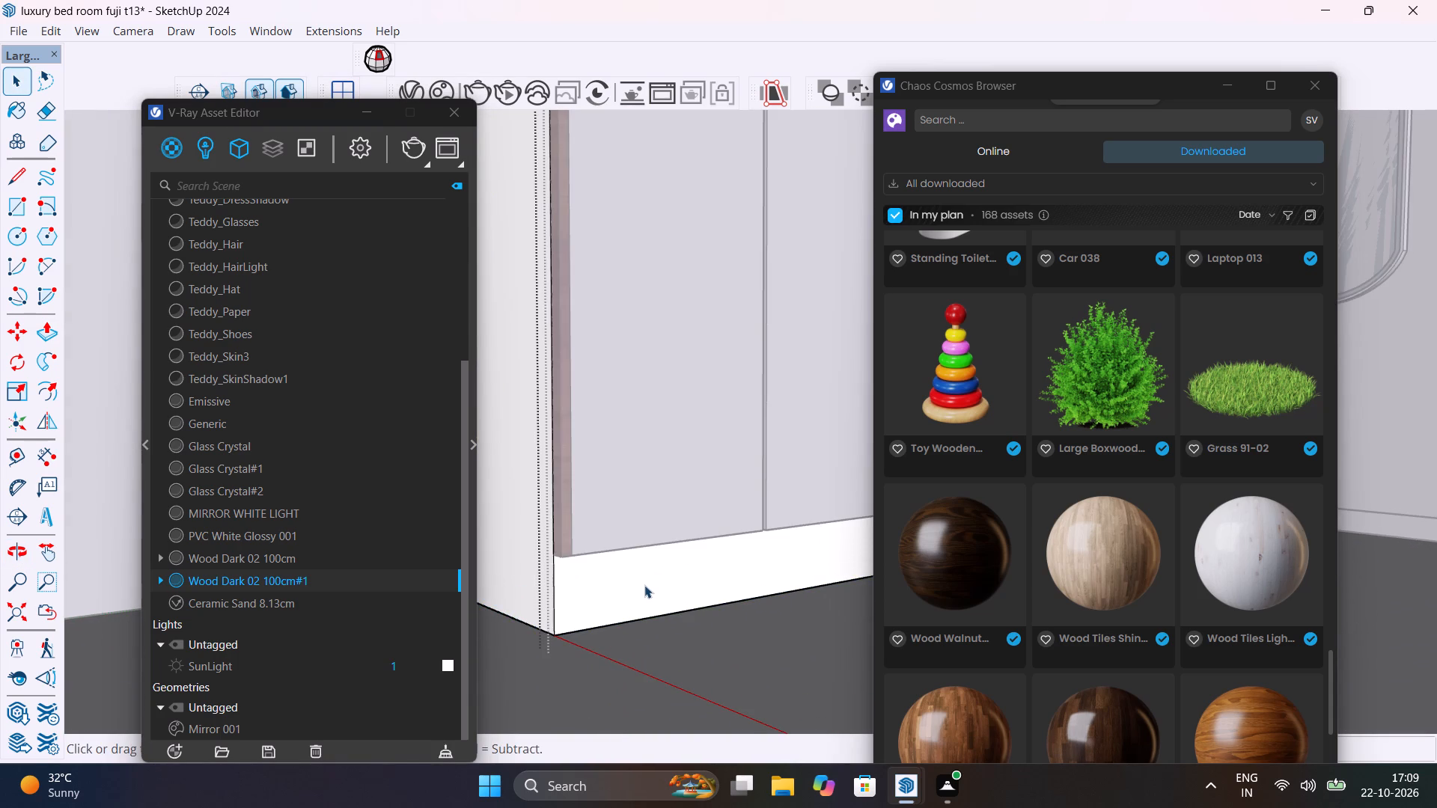
left_click(644, 584)
double_click(644, 584)
left_click(644, 584)
left_click(644, 584)
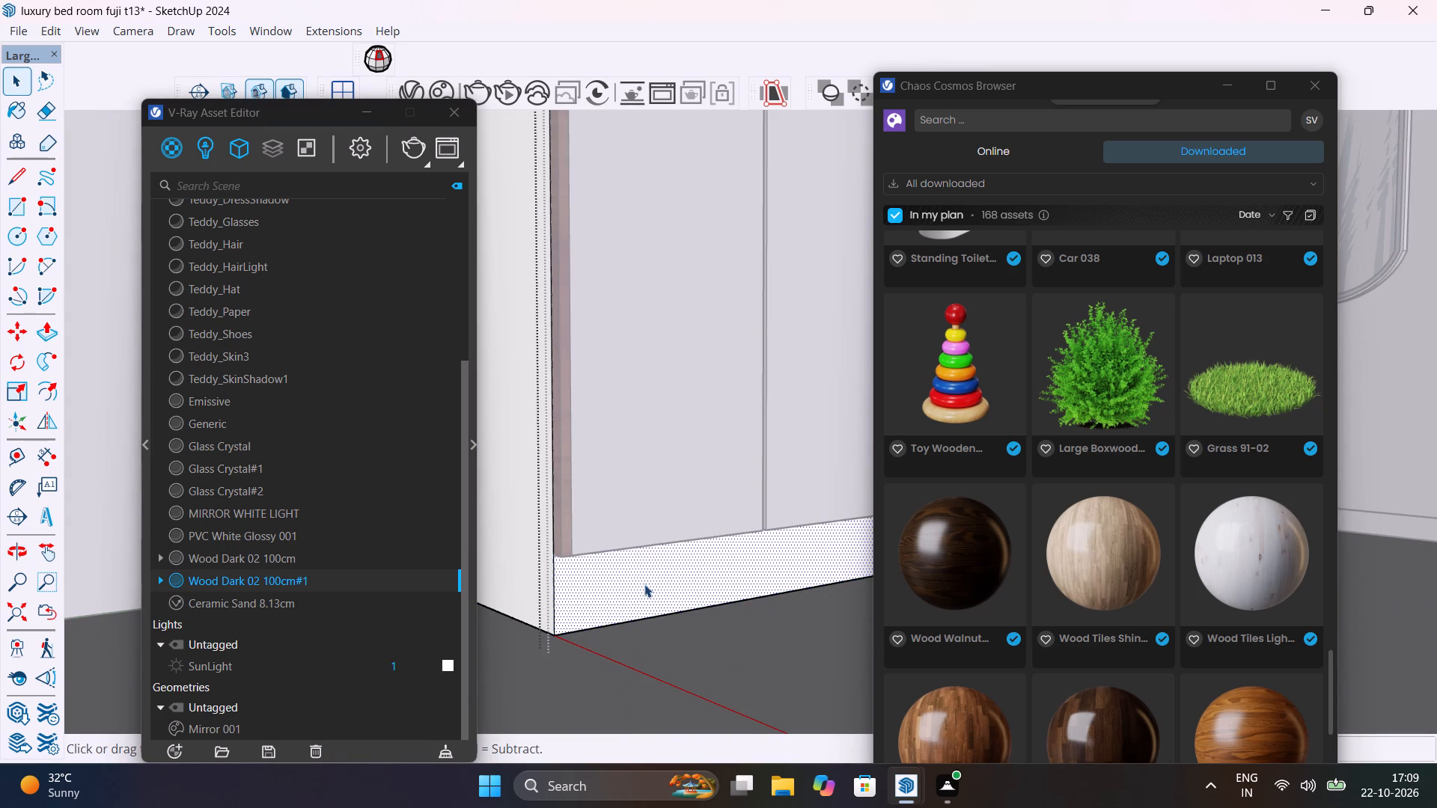
right_click(394, 578)
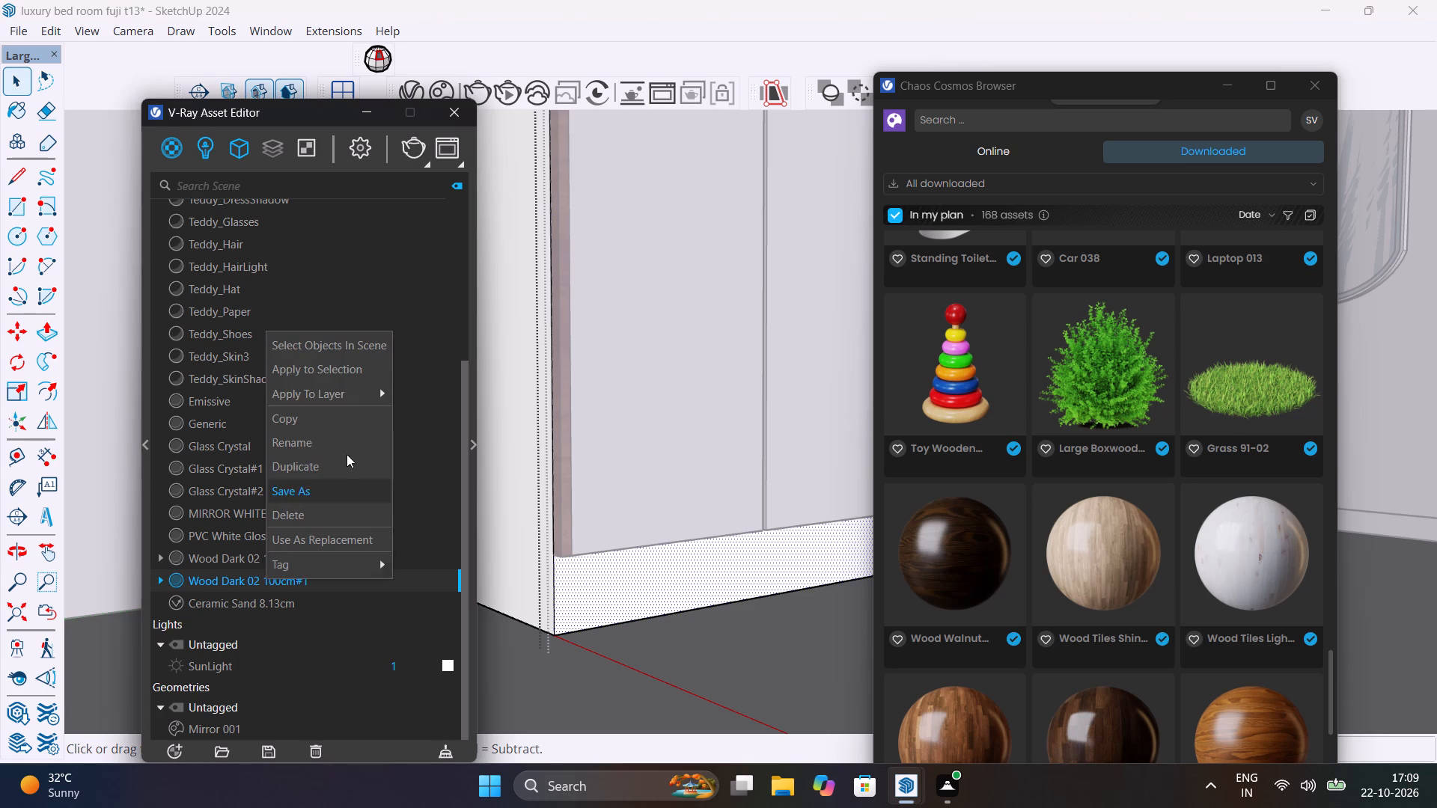
left_click(334, 373)
scroll(427, 485, "down", 12)
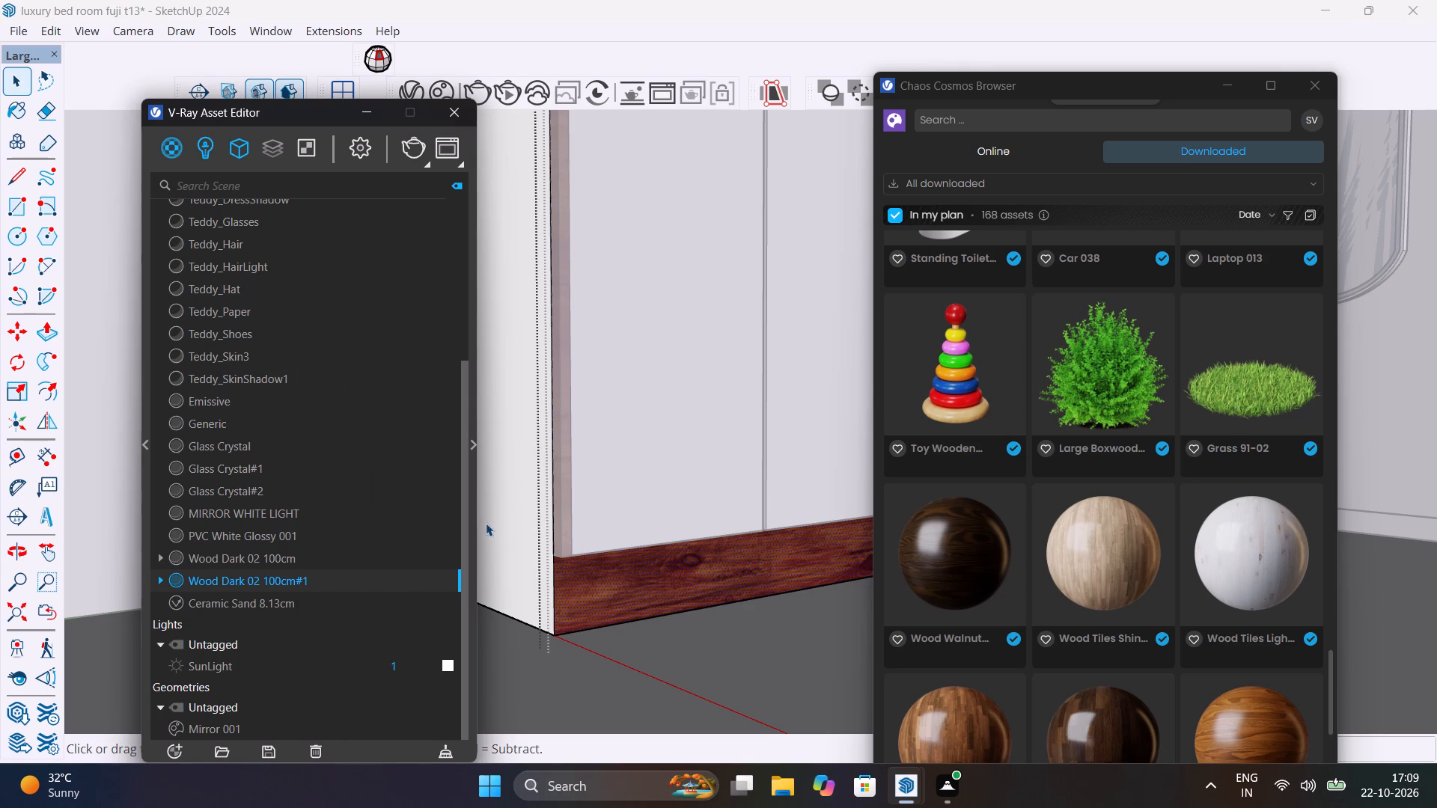
scroll(522, 542, "down", 18)
scroll(605, 625, "down", 6)
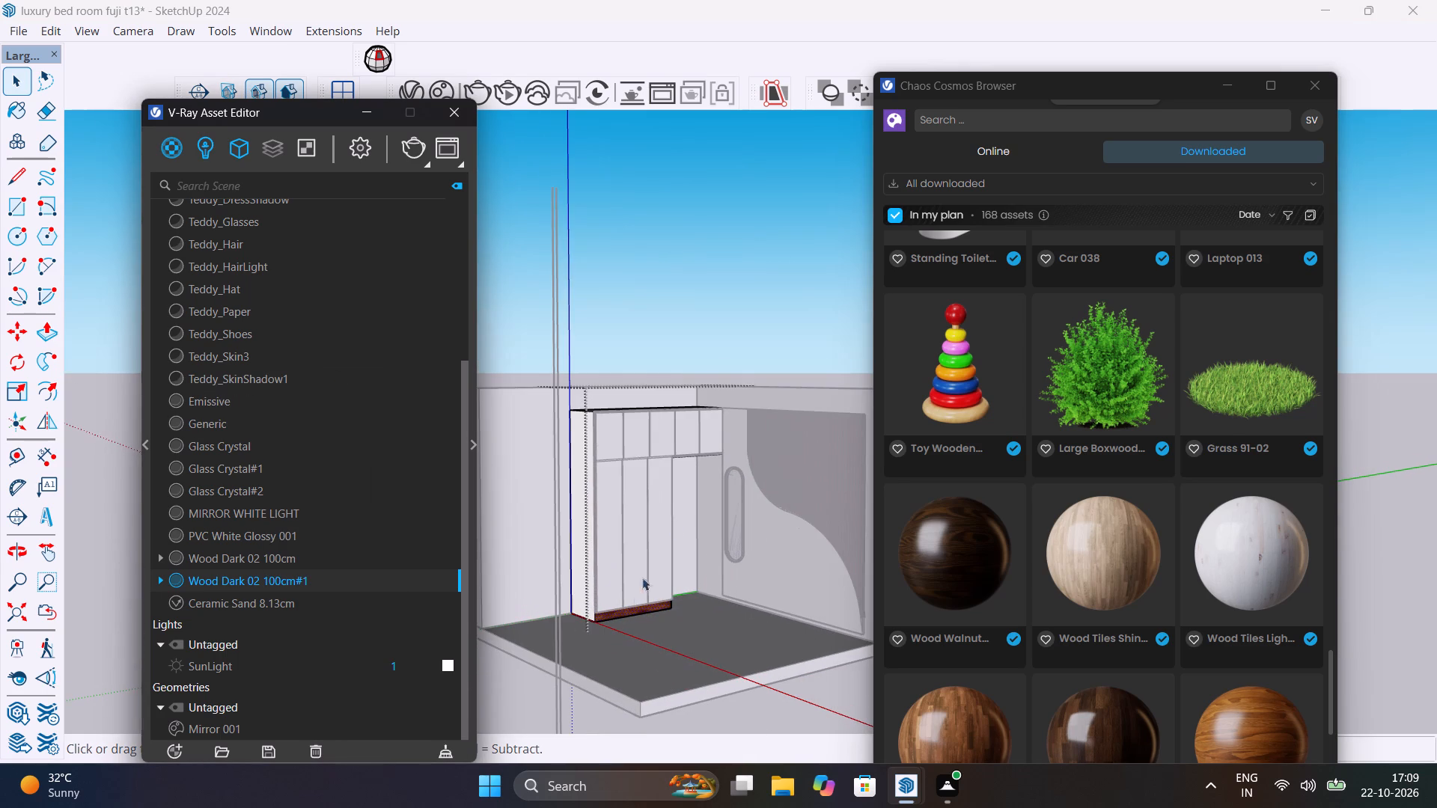
key("space")
left_click(766, 280)
Apply Wood Dark 02 100cm#1 to the front face of the horizontal rail between the upper and tall wardrobe doors.
middle_click_drag(604, 514, 475, 649)
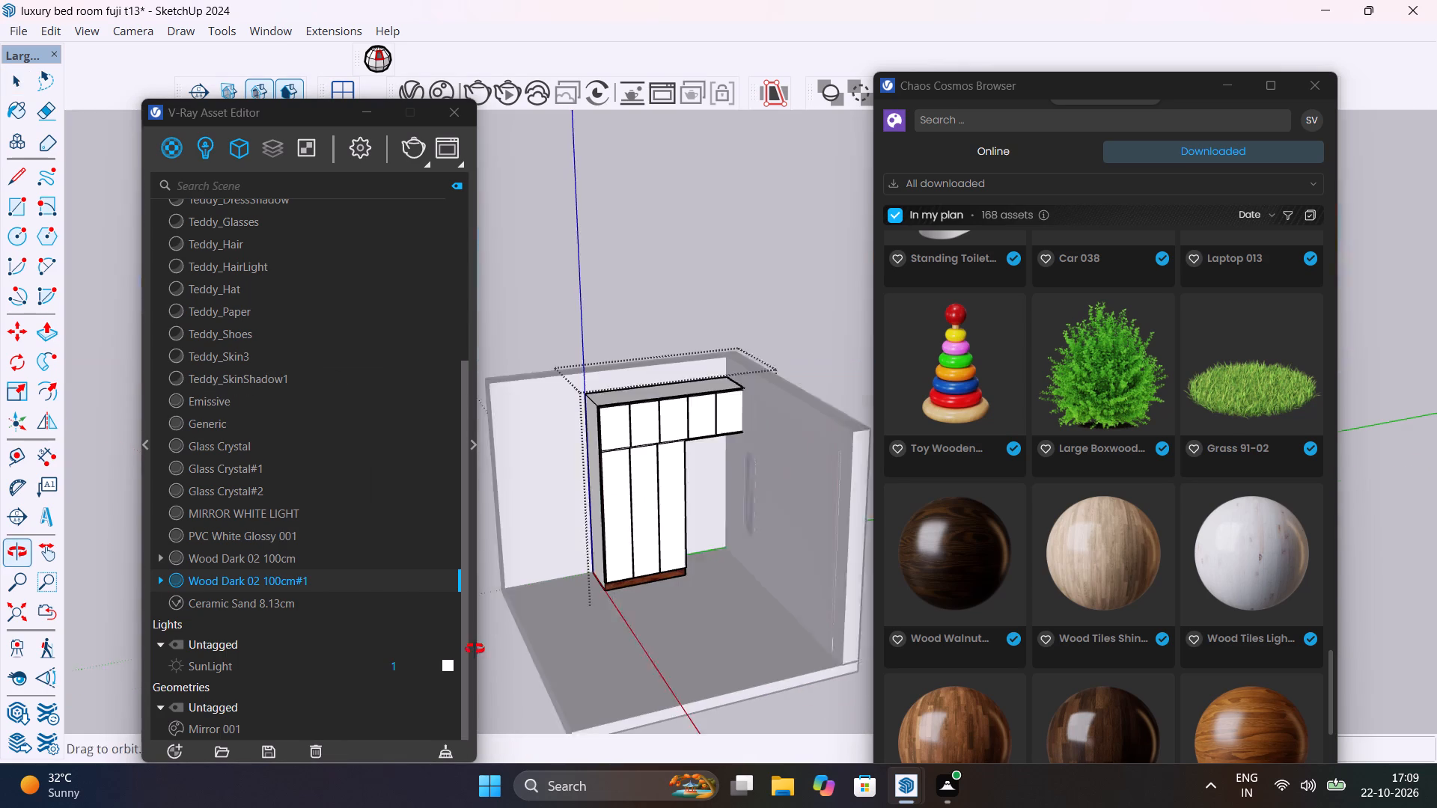
middle_click_drag(475, 649, 471, 653)
scroll(689, 440, "up", 15)
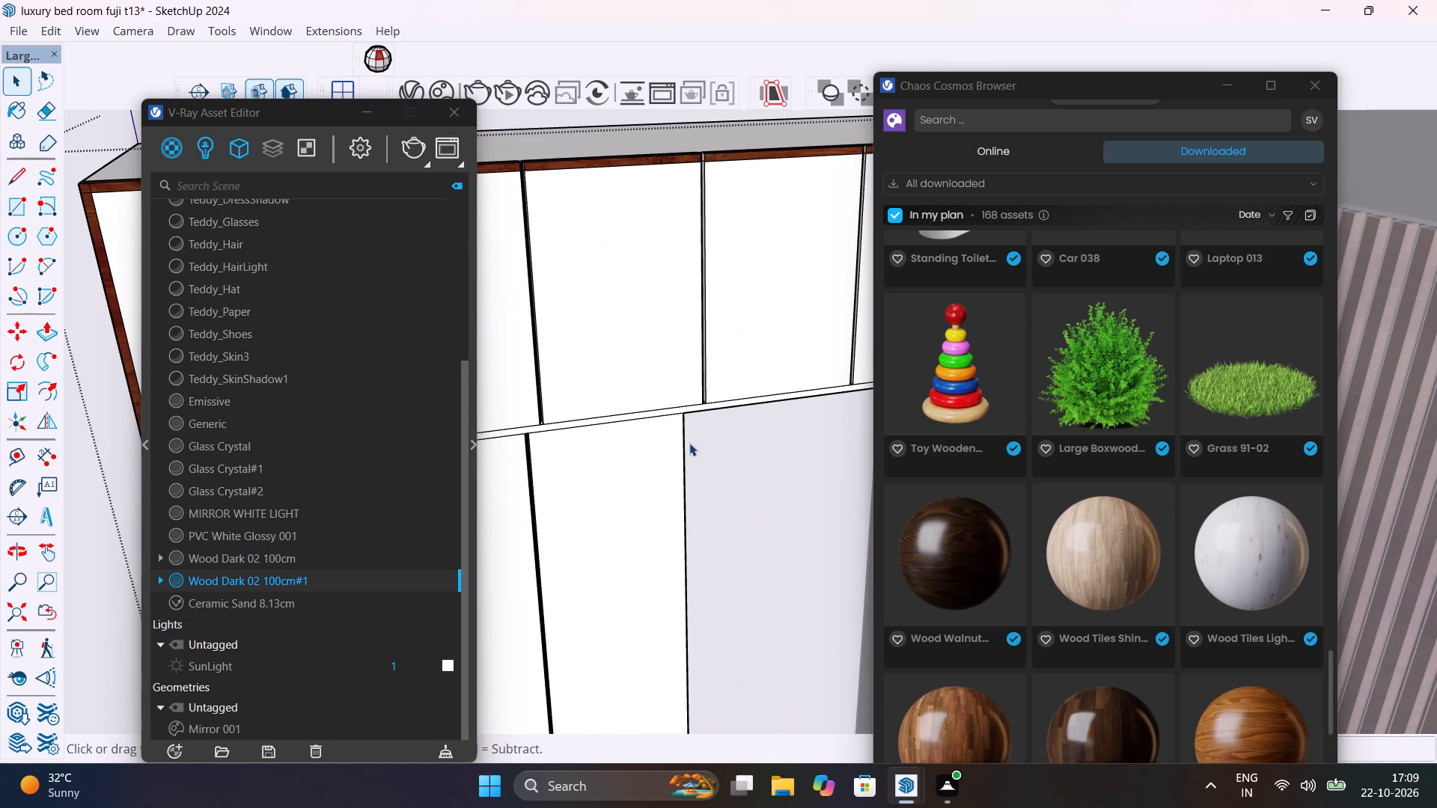
scroll(689, 442, "down", 6)
middle_click_drag(689, 442, 878, 357, "shift")
scroll(678, 340, "up", 15)
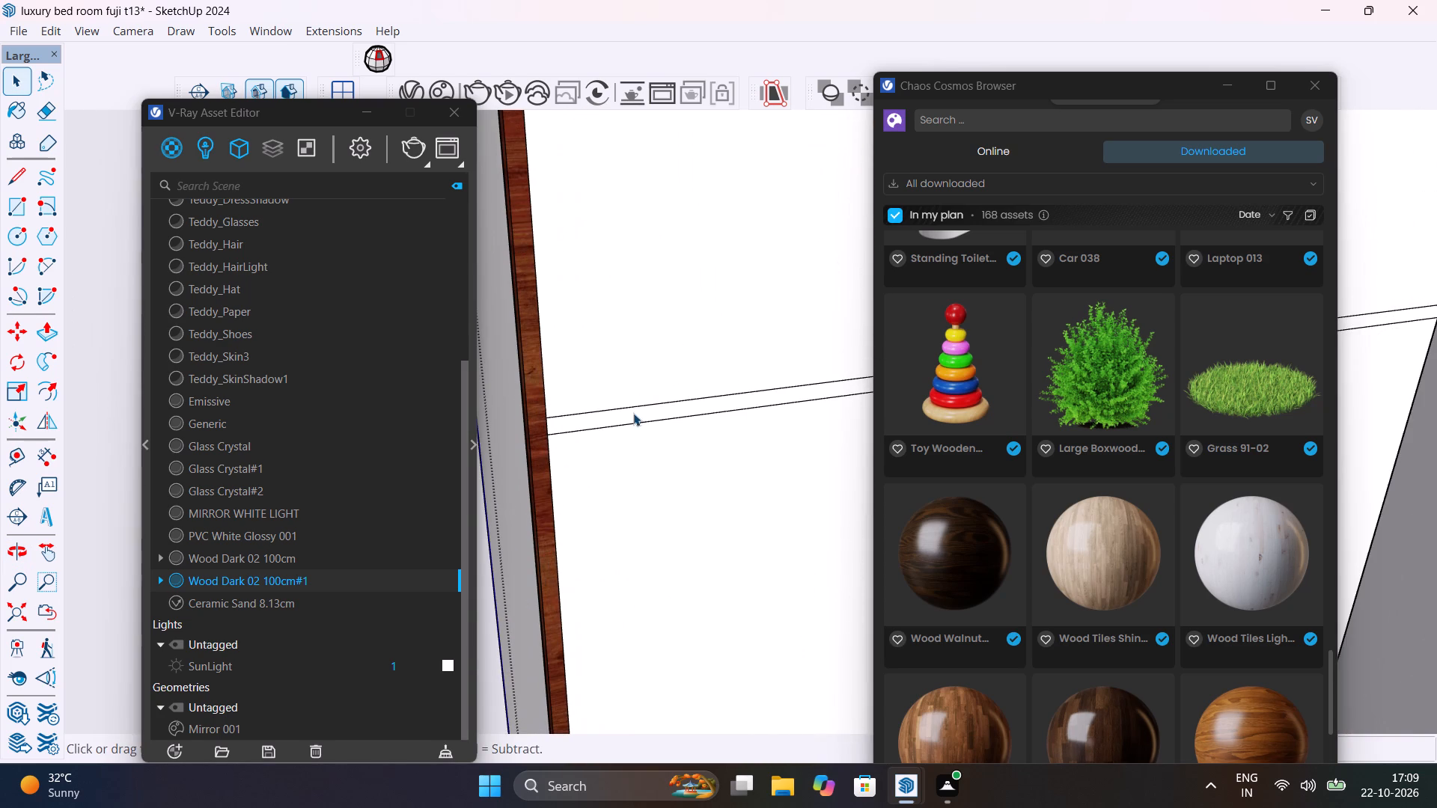
left_click(633, 411)
scroll(633, 411, "up", 3)
double_click(633, 411)
triple_click(633, 415)
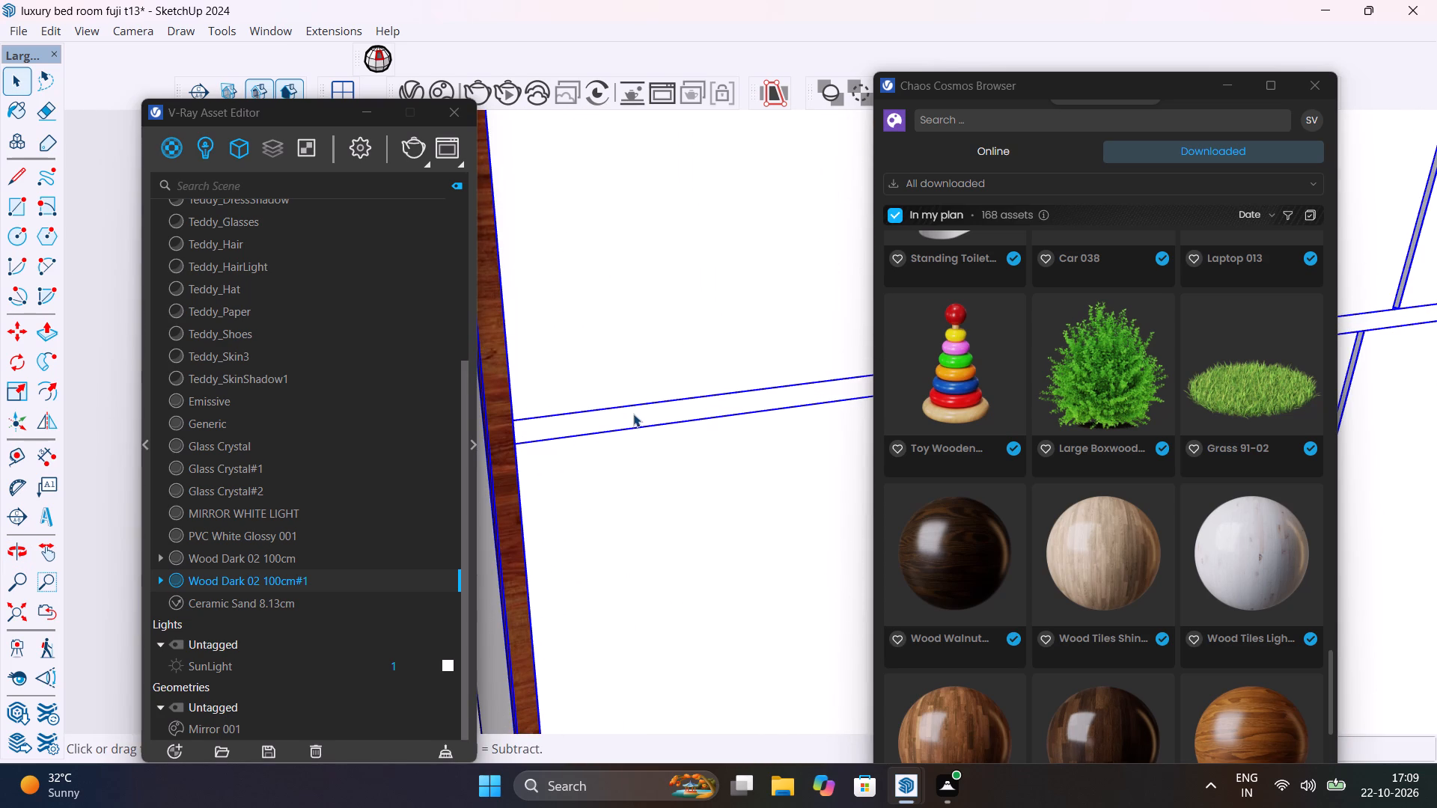
left_click(633, 413)
left_click(633, 414)
left_click(633, 414)
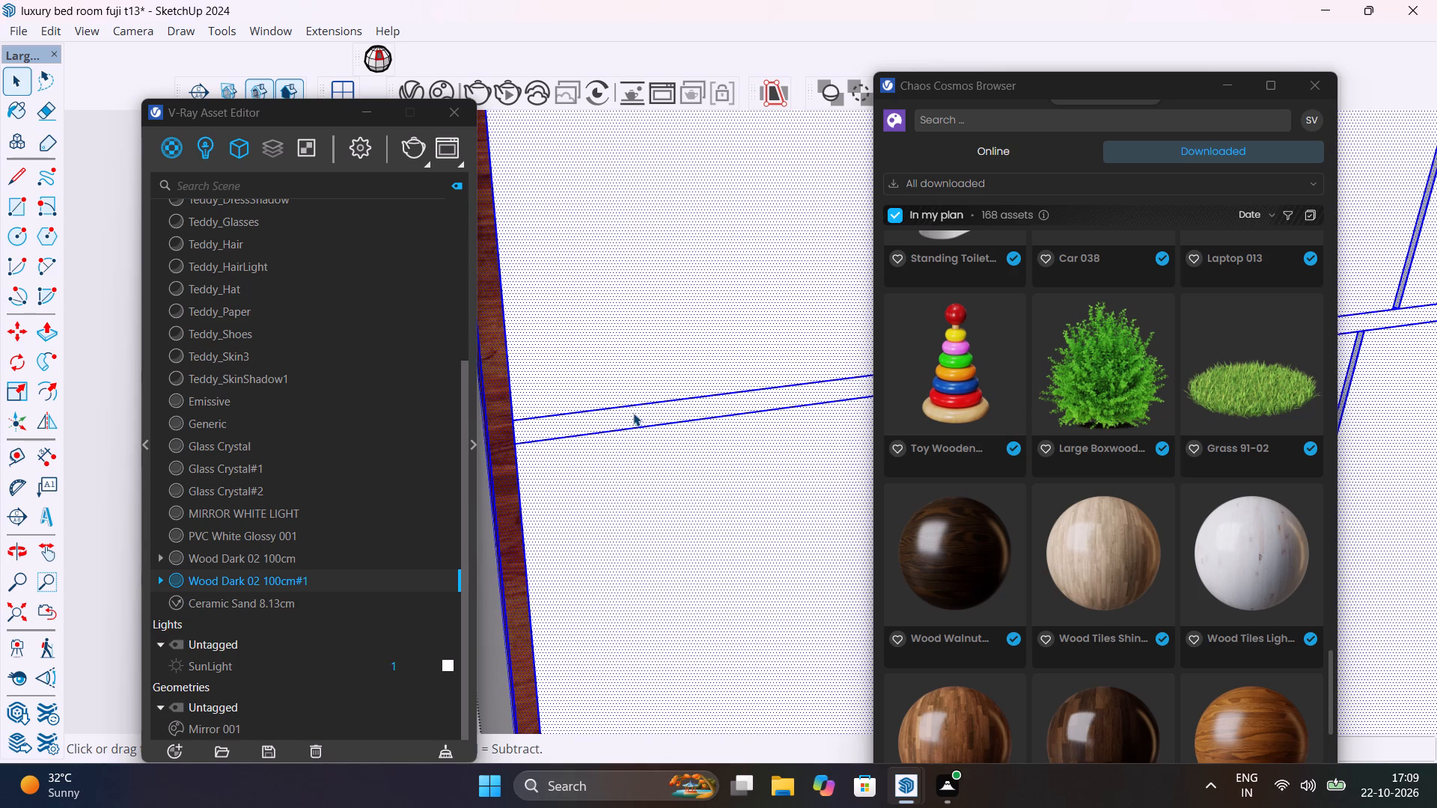
left_click(634, 416)
double_click(634, 417)
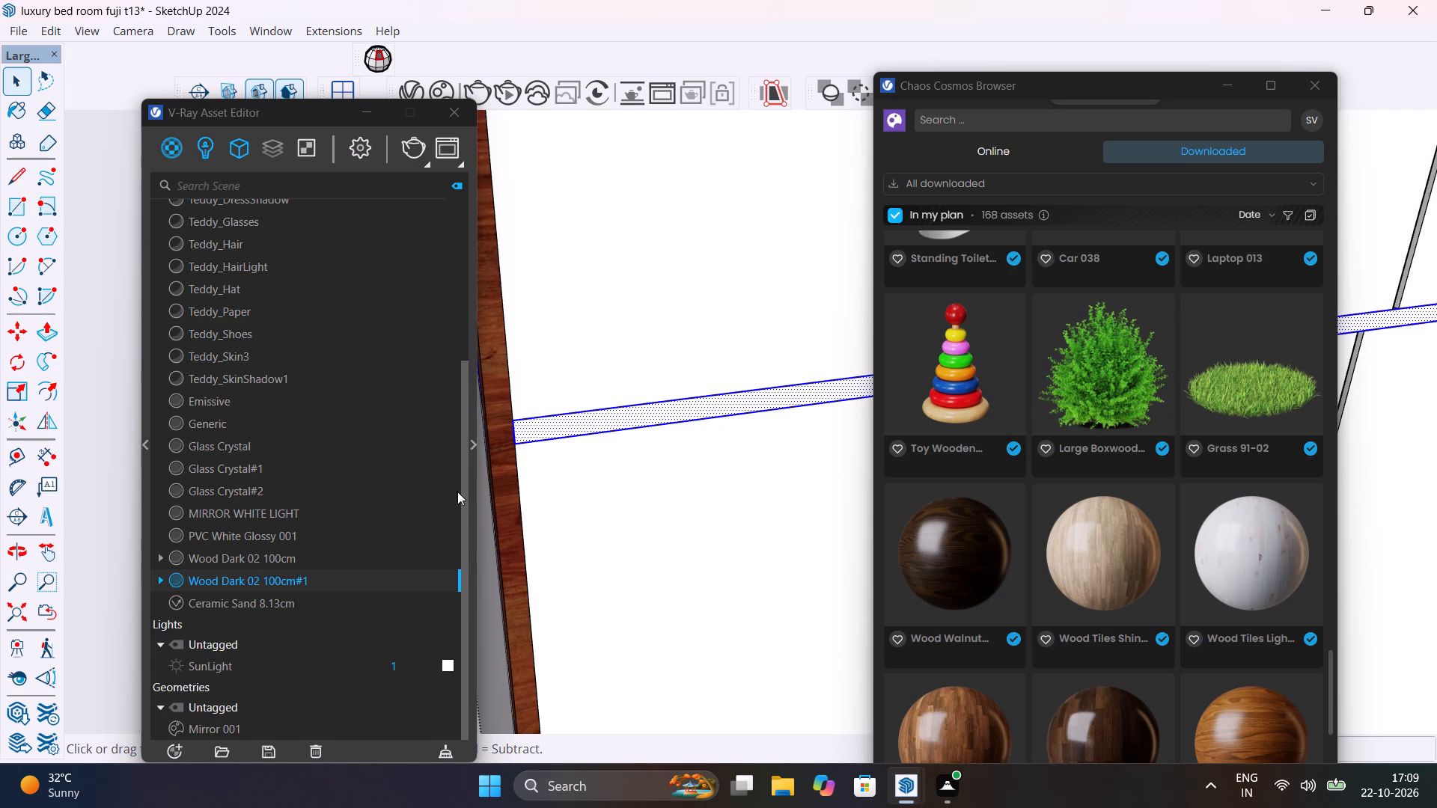
right_click(399, 573)
left_click(360, 358)
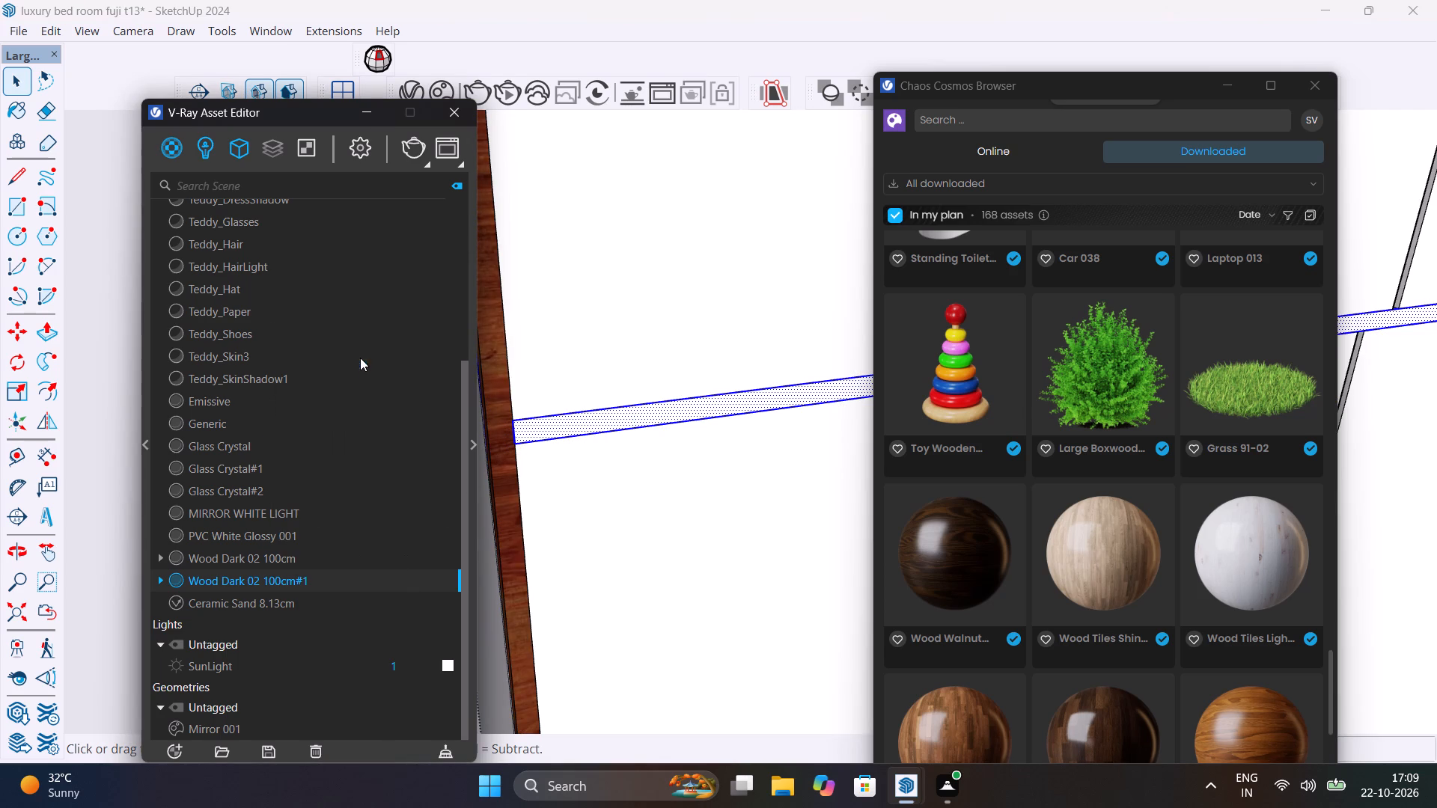
scroll(609, 501, "down", 20)
scroll(609, 501, "down", 1)
middle_click_drag(747, 490, 574, 517)
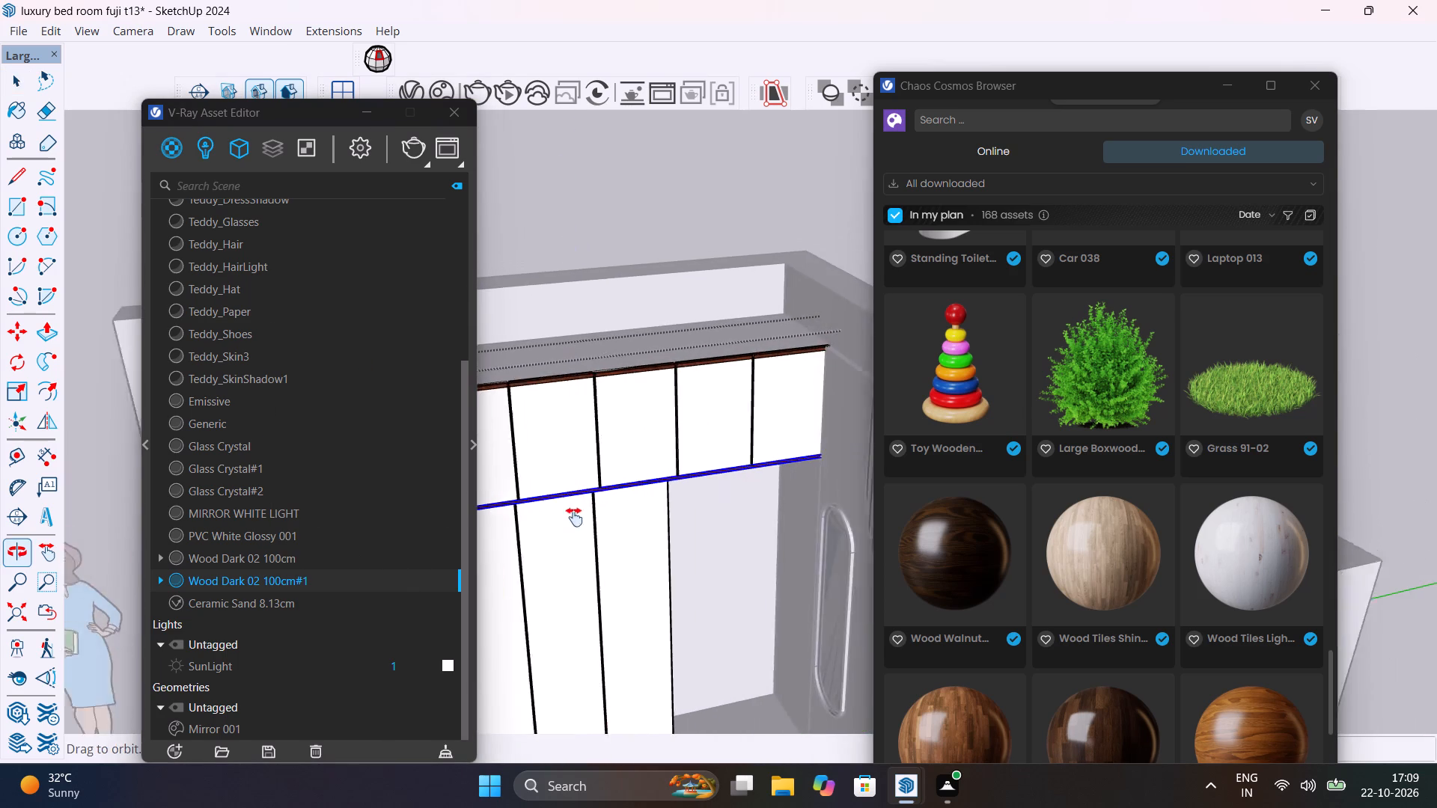
middle_click_drag(574, 517, 573, 518)
scroll(775, 456, "up", 16)
scroll(775, 531, "up", 1)
middle_click_drag(784, 486, 816, 429)
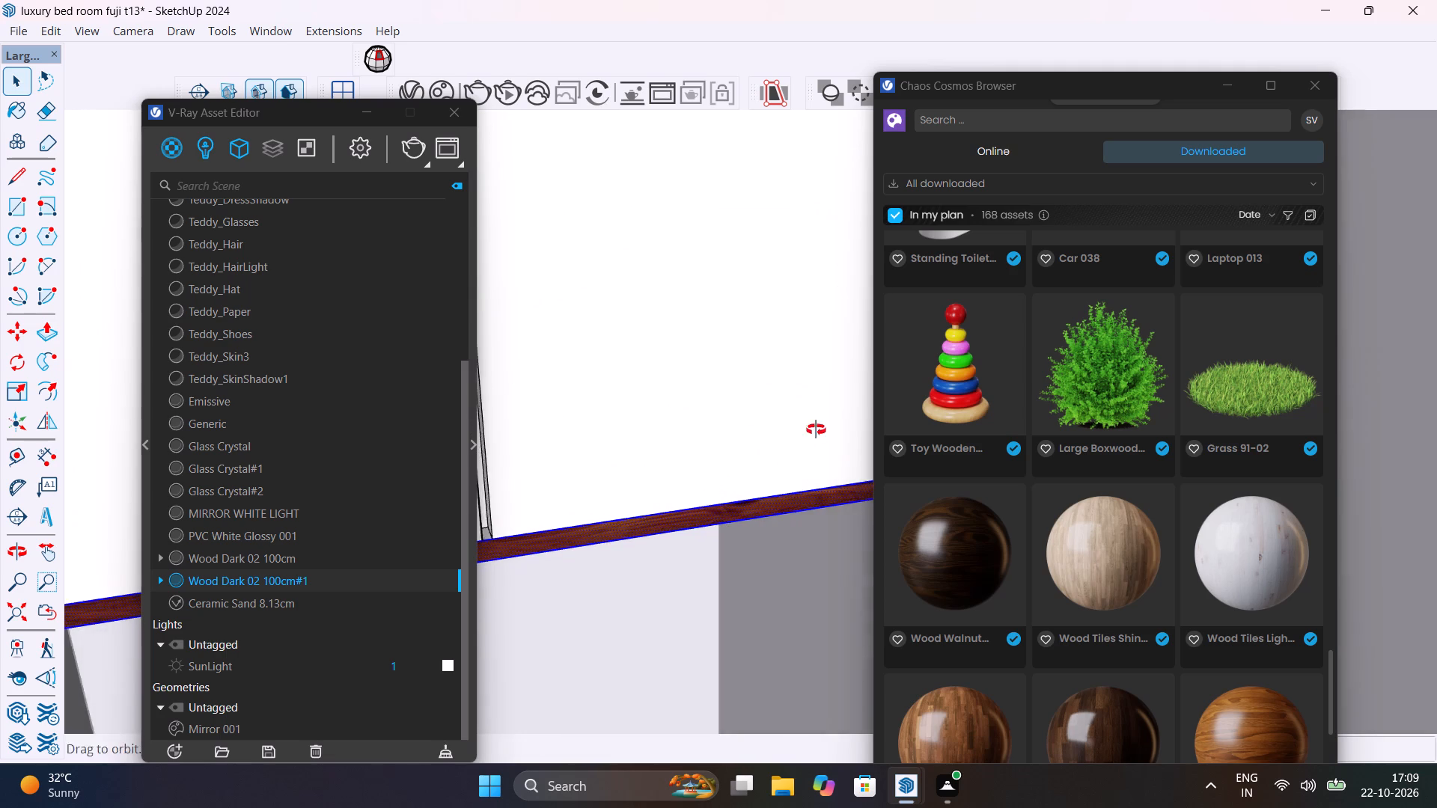
middle_click_drag(816, 429, 821, 423)
scroll(802, 452, "down", 20)
scroll(802, 452, "down", 2)
key("space")
left_click(678, 235)
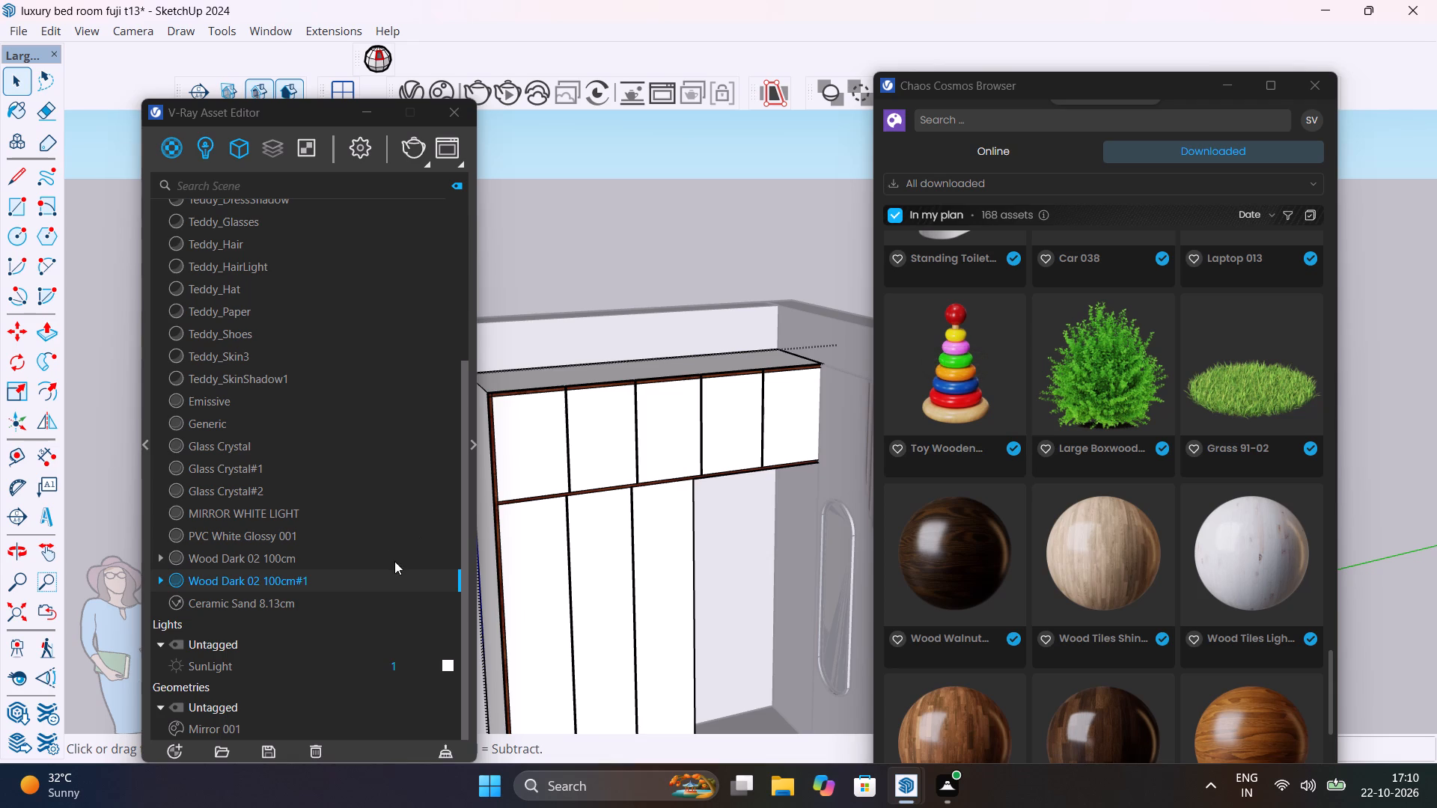
scroll(643, 426, "down", 7)
left_click(724, 304)
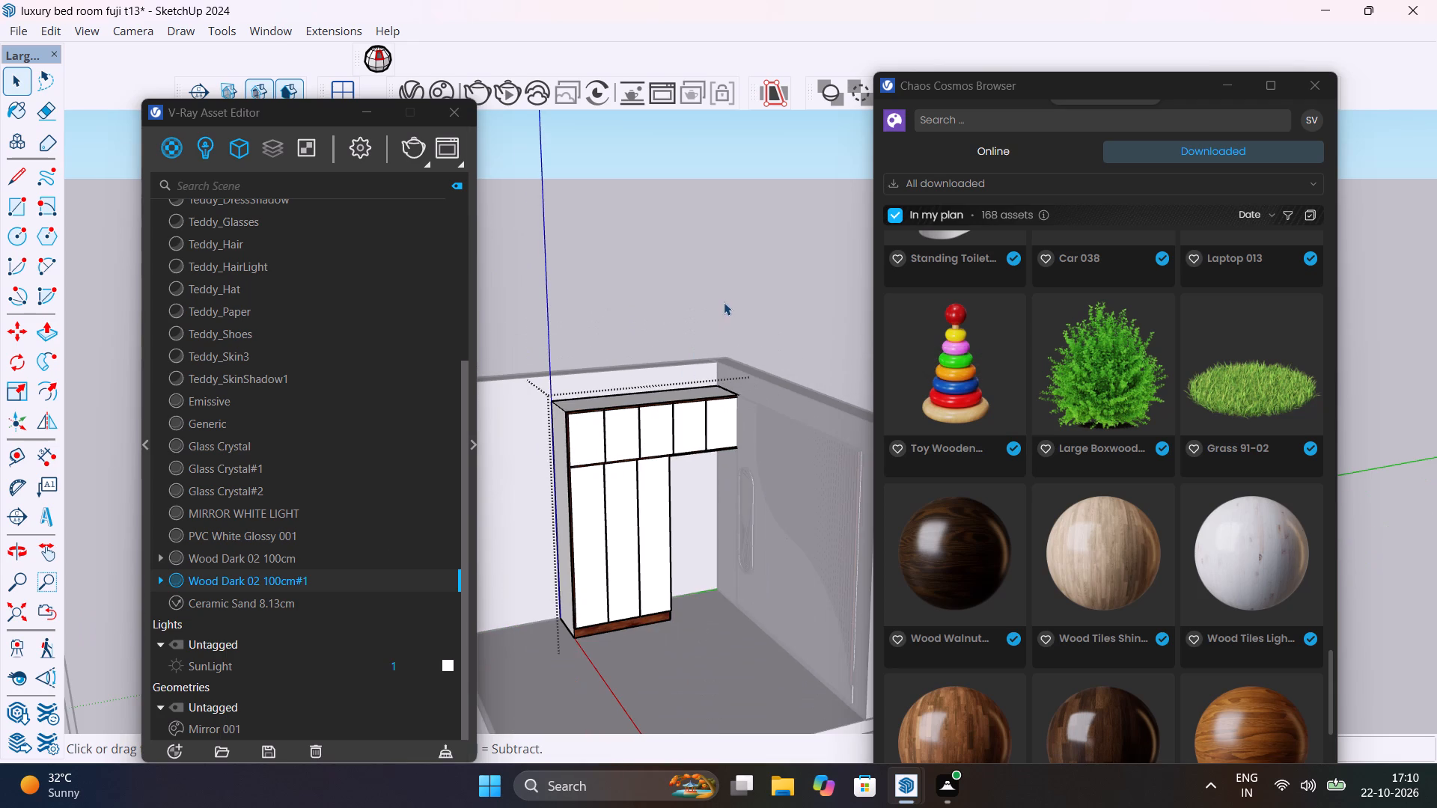
Find the Marble White 501 material among the downloaded Cosmos assets and import it into the scene.
scroll(641, 415, "up", 10)
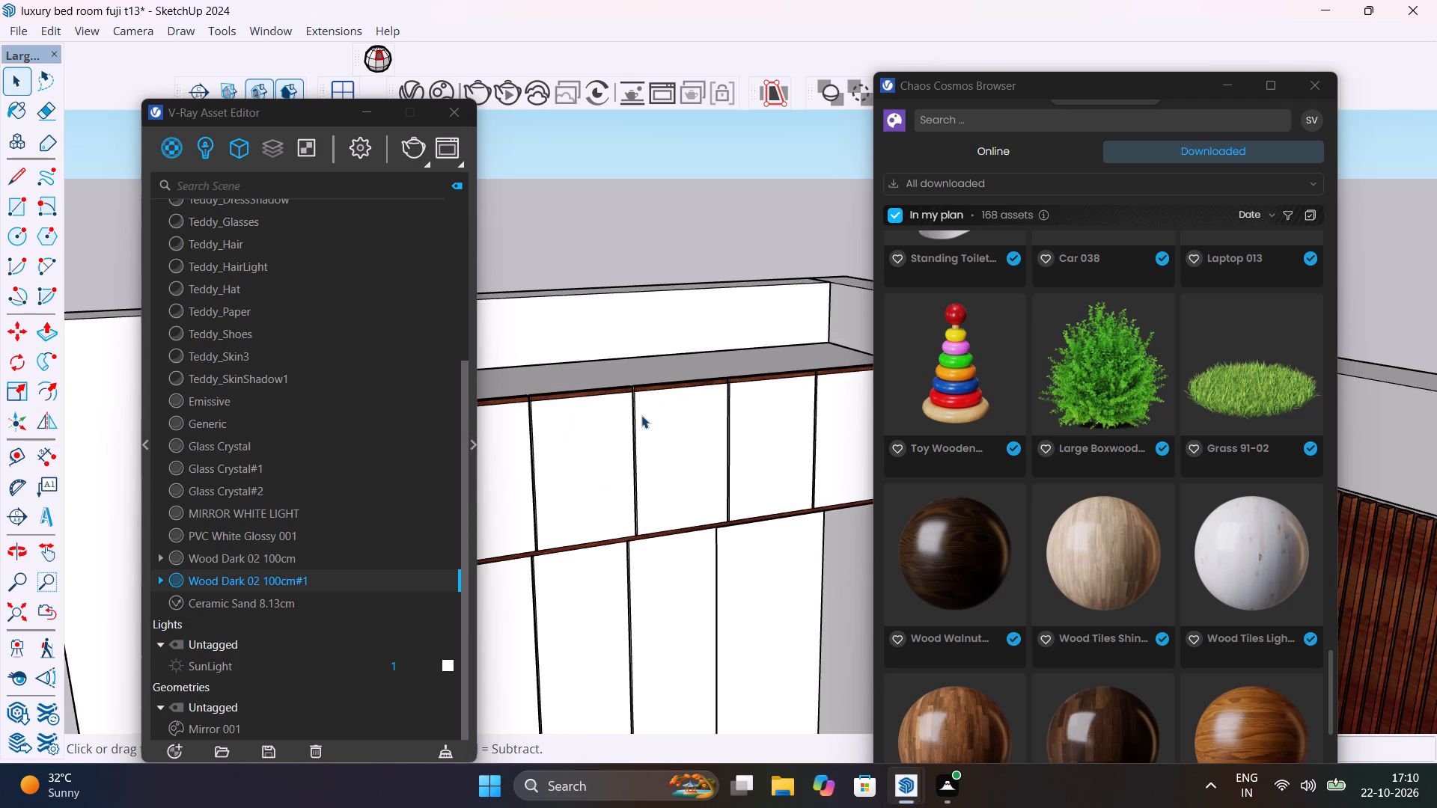
scroll(641, 415, "down", 7)
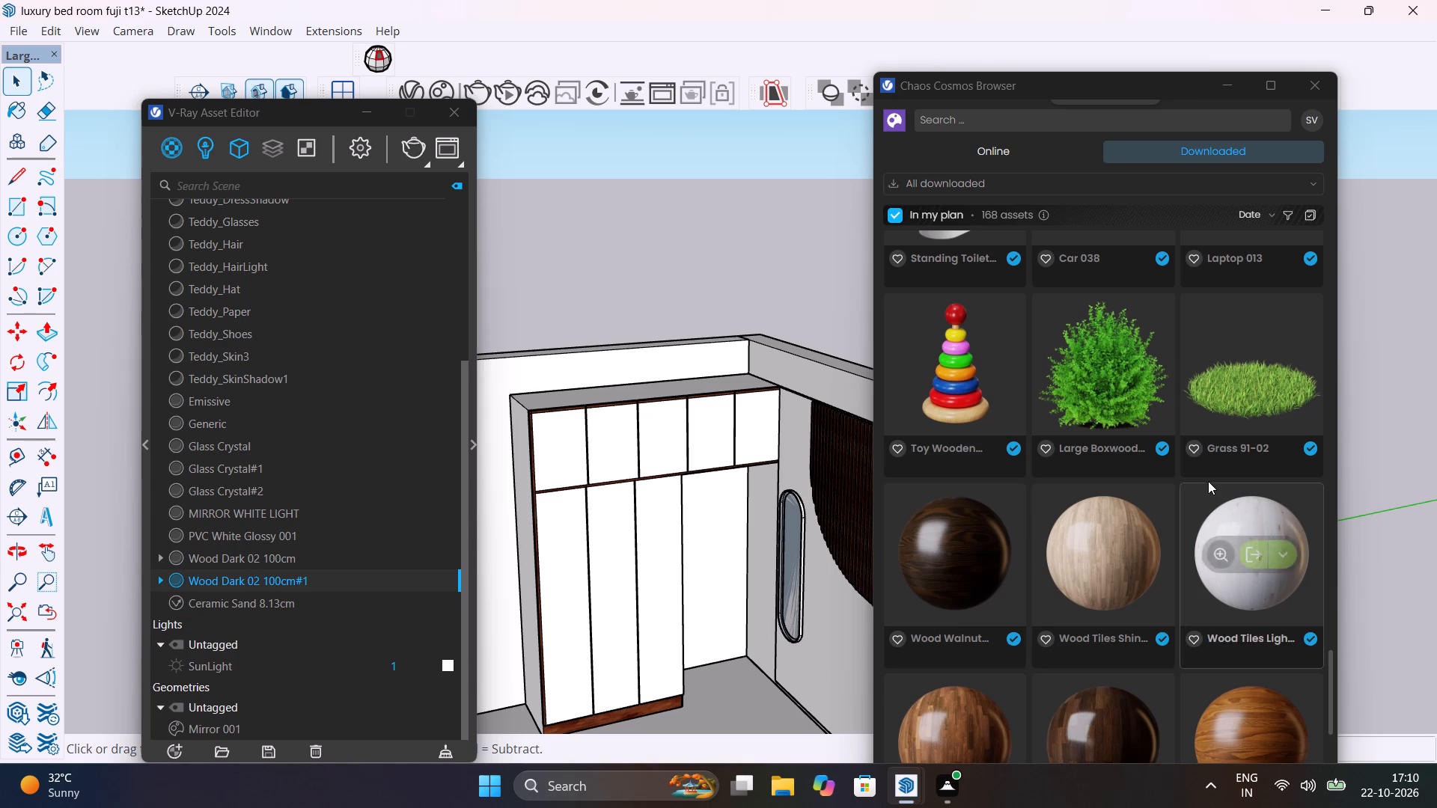
scroll(1208, 480, "up", 7)
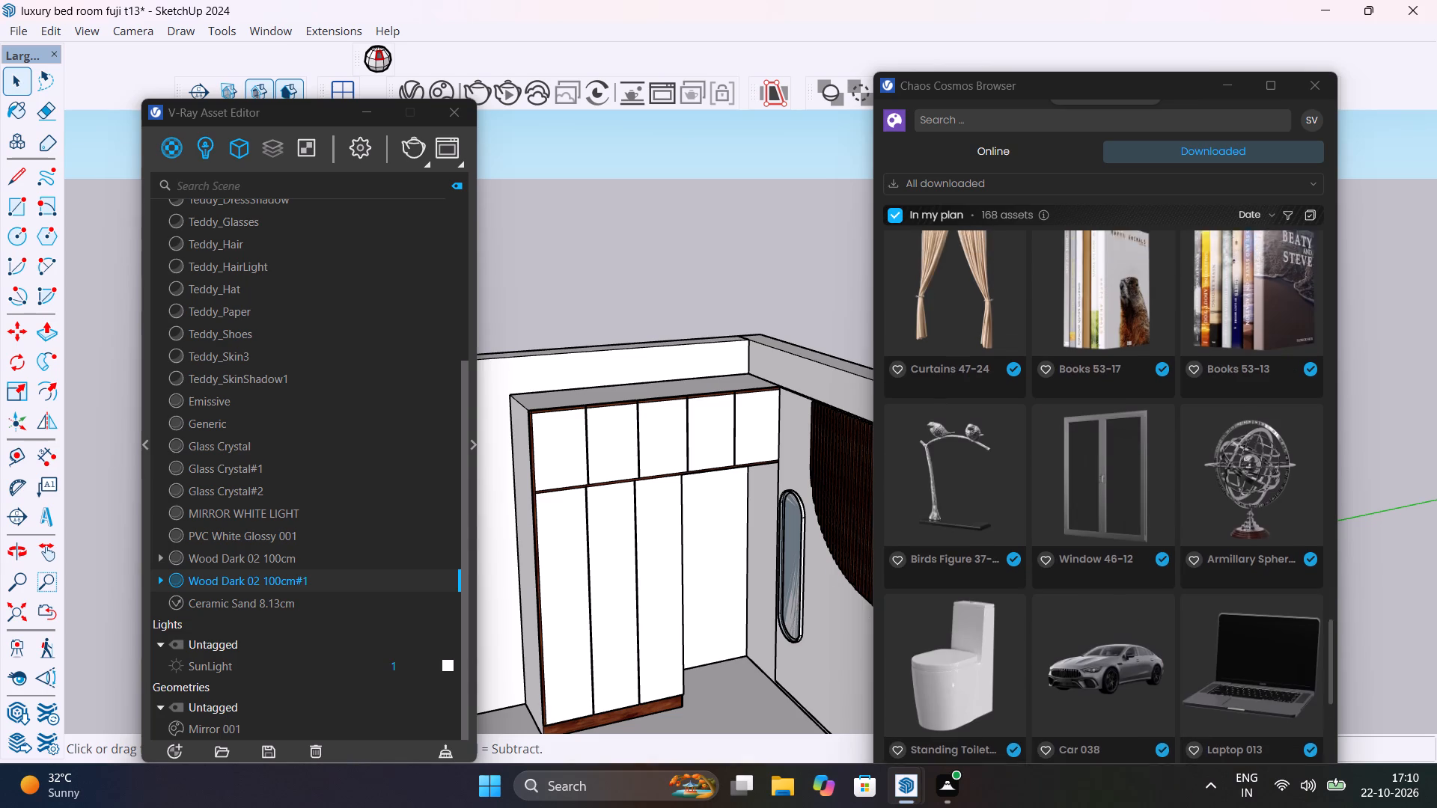
scroll(1208, 480, "up", 9)
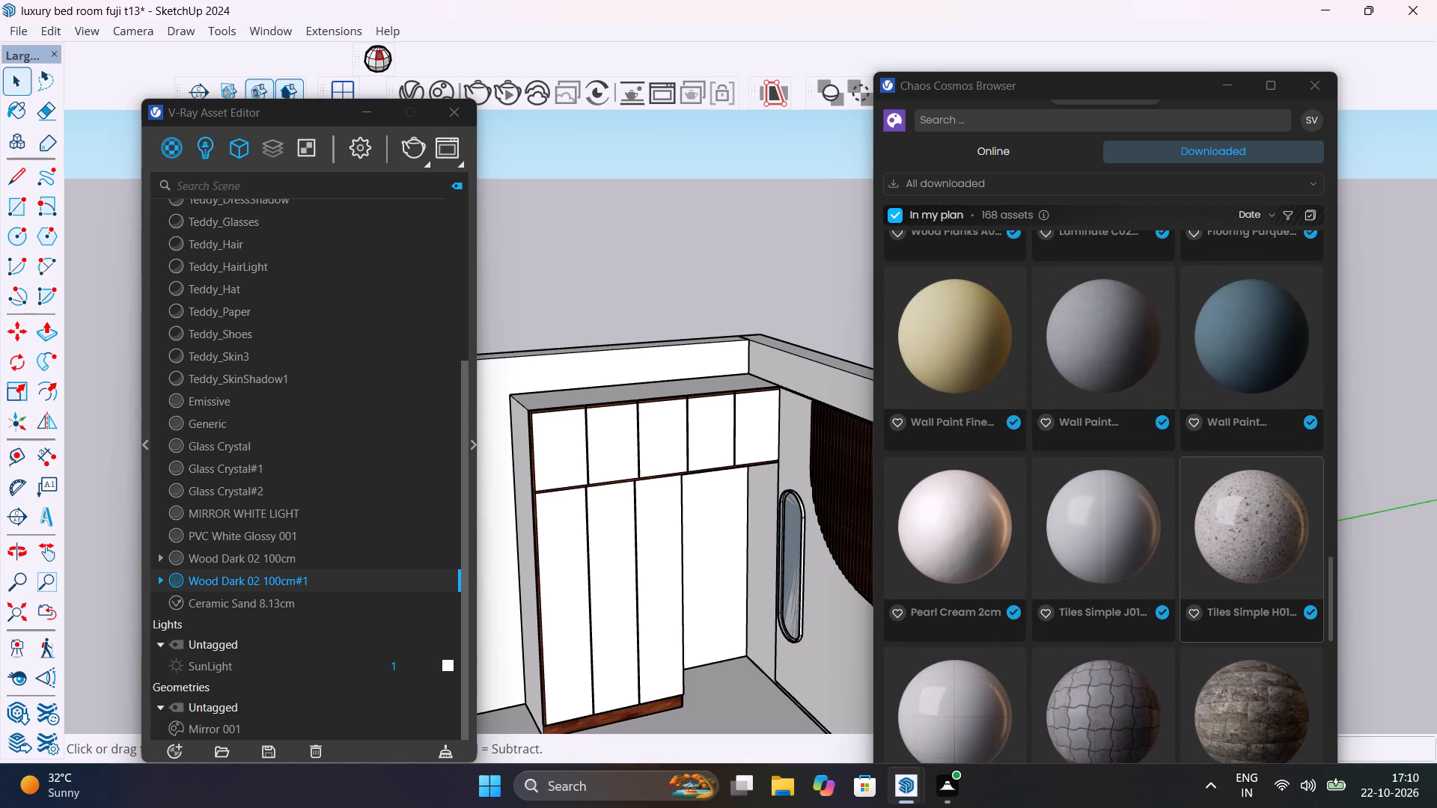
scroll(1208, 481, "up", 4)
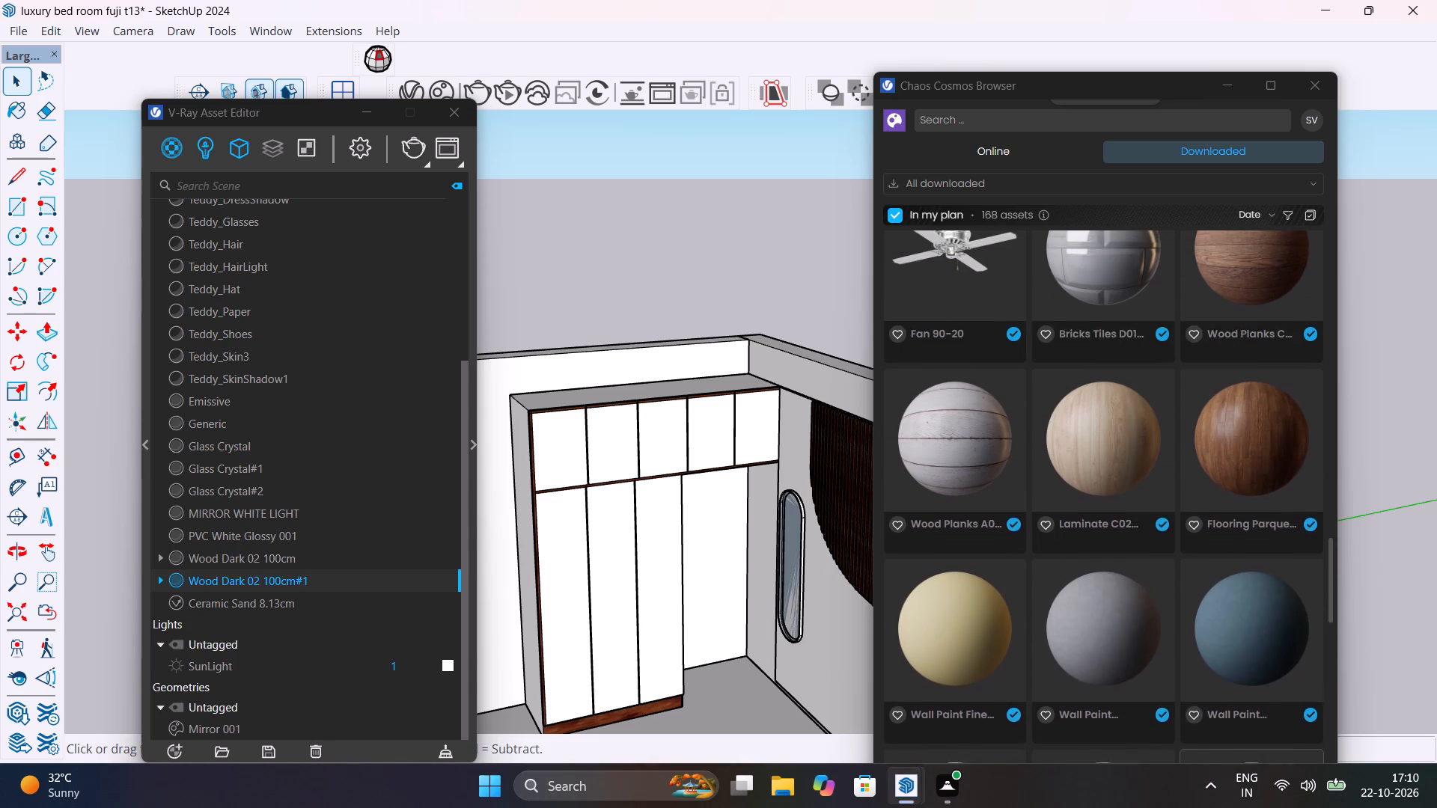
scroll(1208, 481, "up", 16)
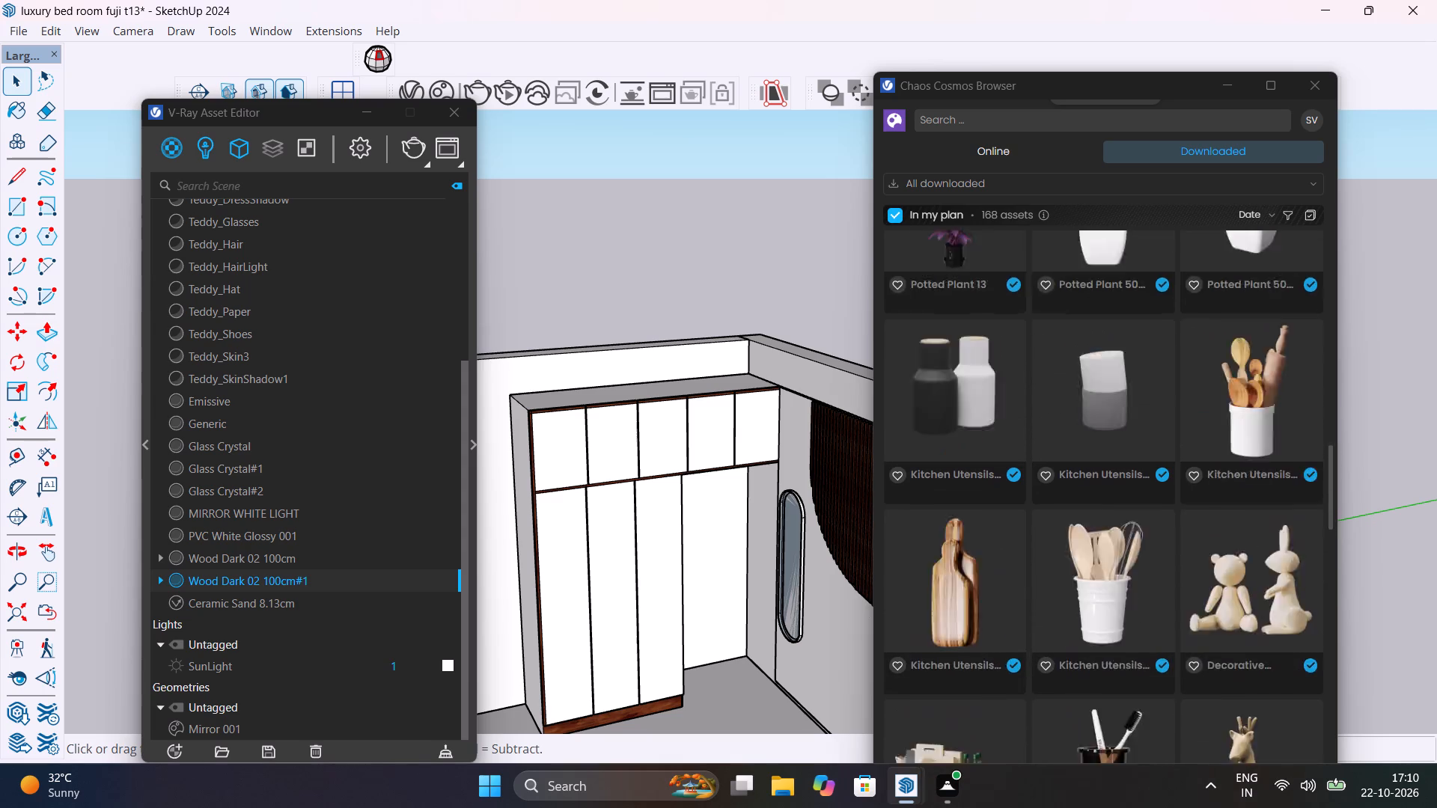
scroll(1208, 481, "up", 20)
scroll(1208, 481, "up", 1)
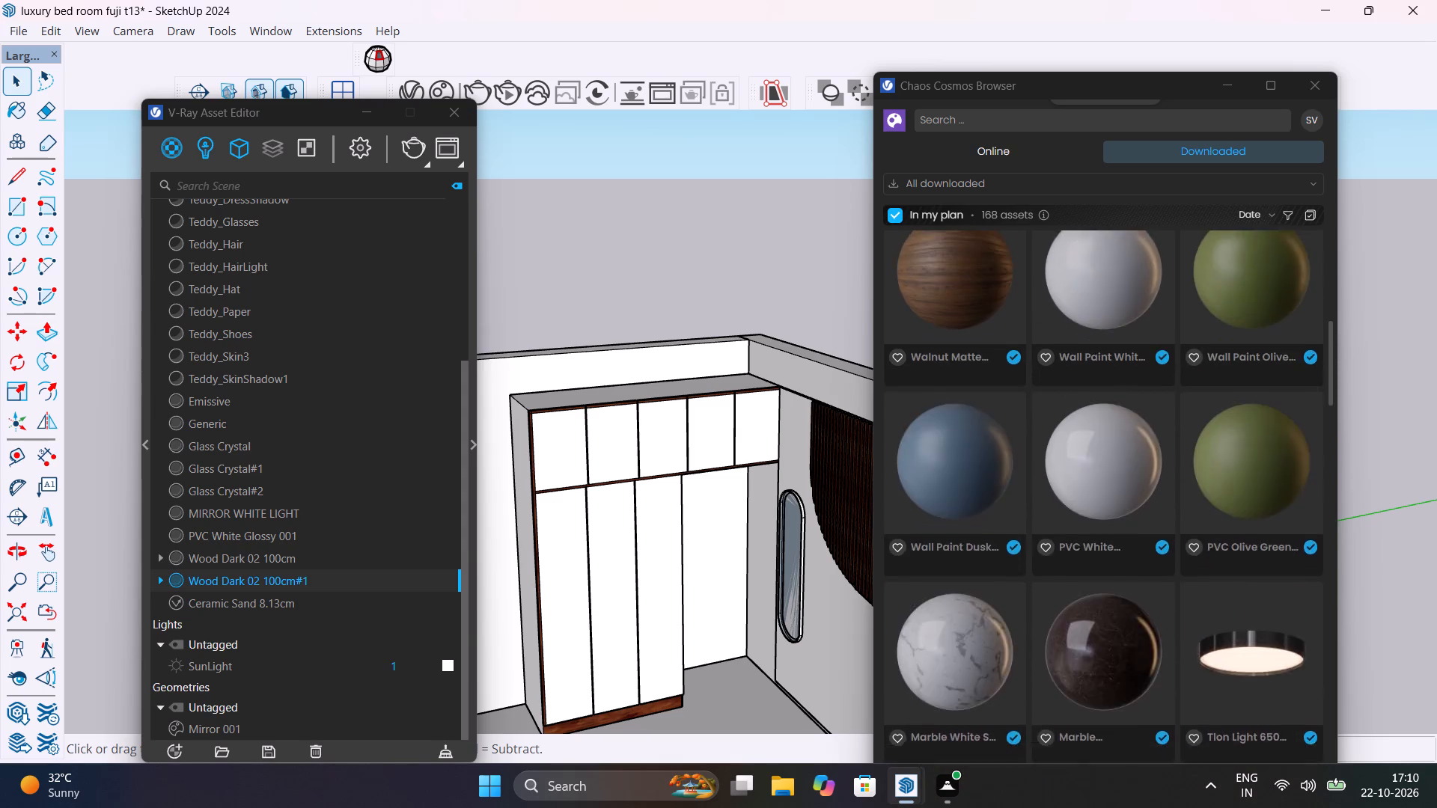
scroll(1208, 482, "up", 5)
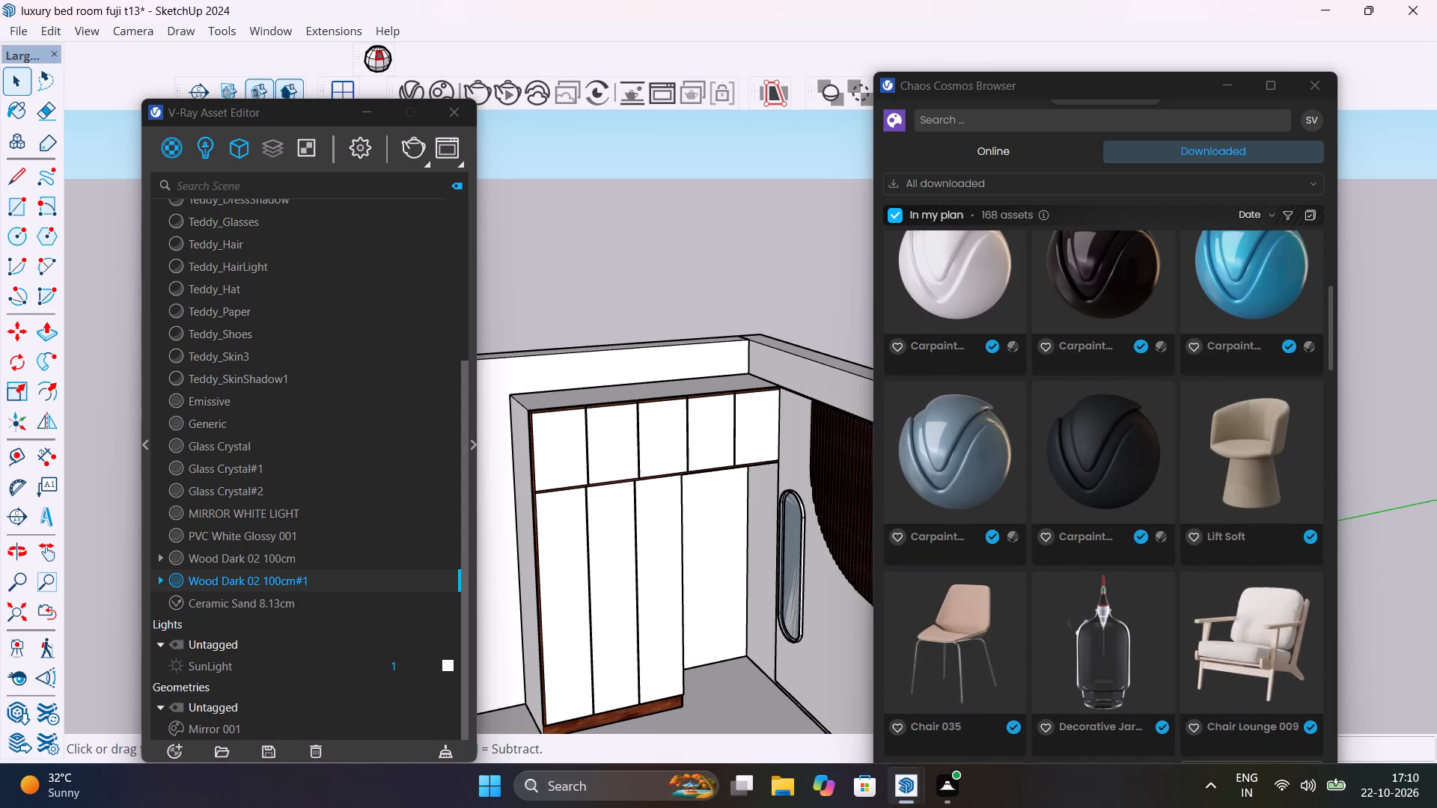
scroll(1208, 482, "up", 5)
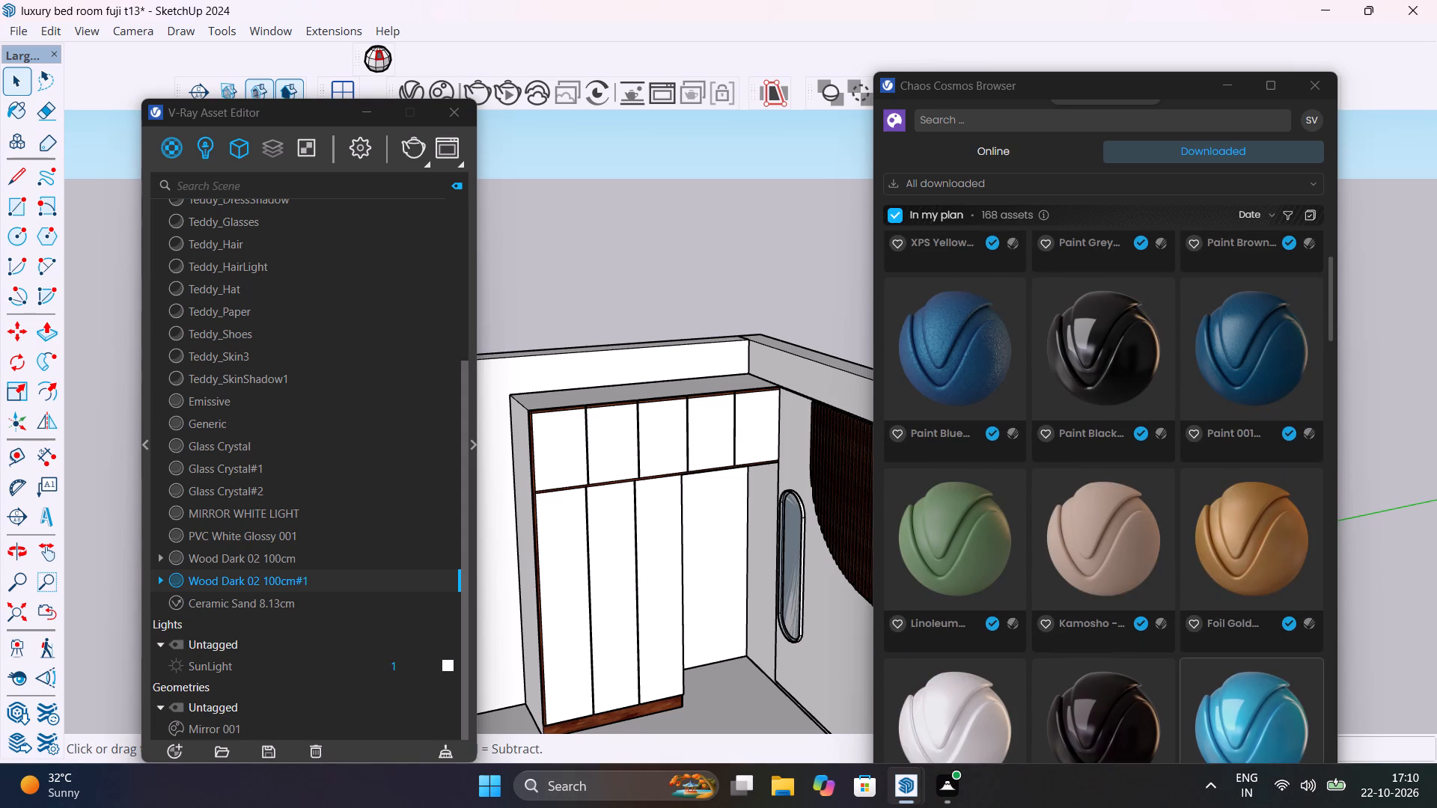
scroll(1208, 482, "up", 6)
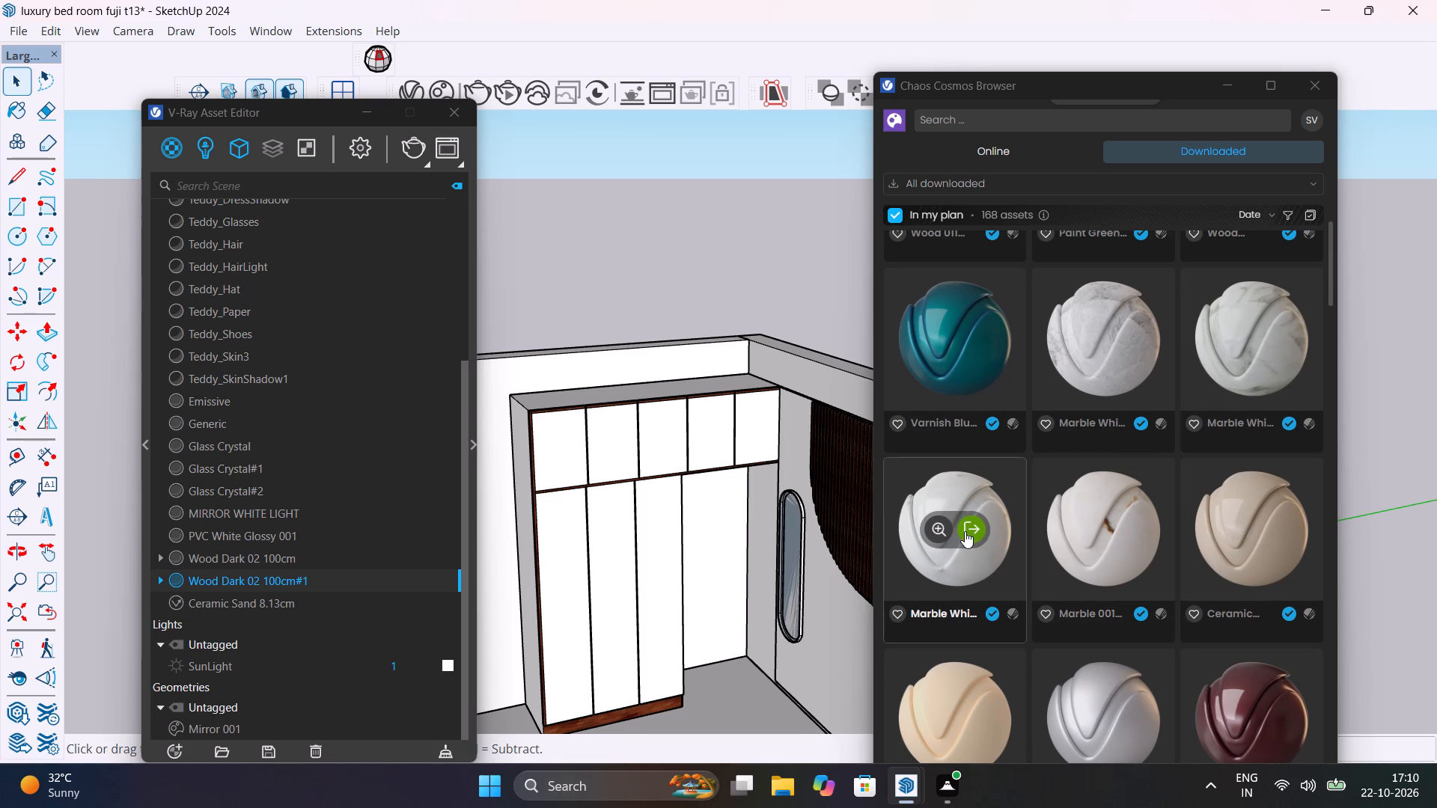
left_click(965, 530)
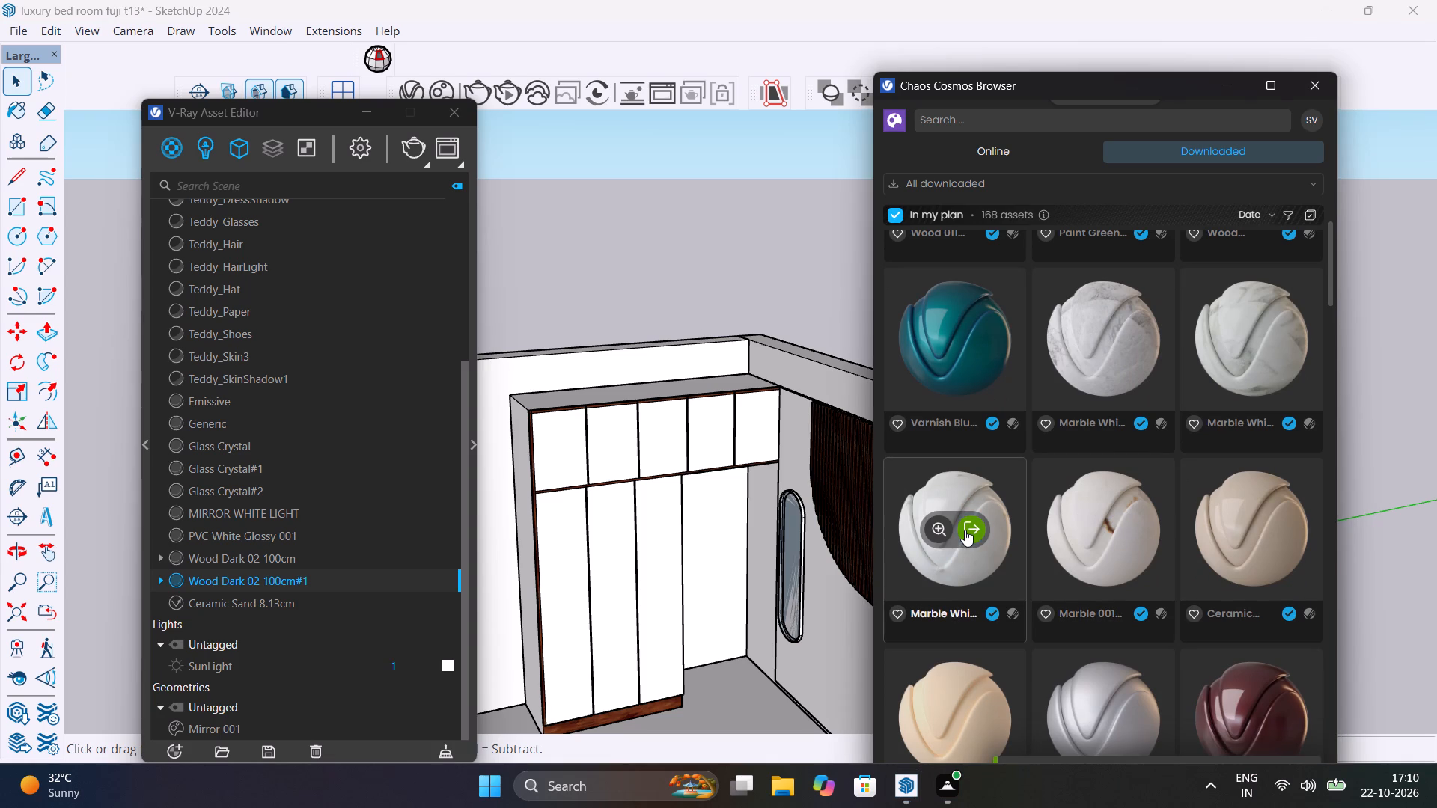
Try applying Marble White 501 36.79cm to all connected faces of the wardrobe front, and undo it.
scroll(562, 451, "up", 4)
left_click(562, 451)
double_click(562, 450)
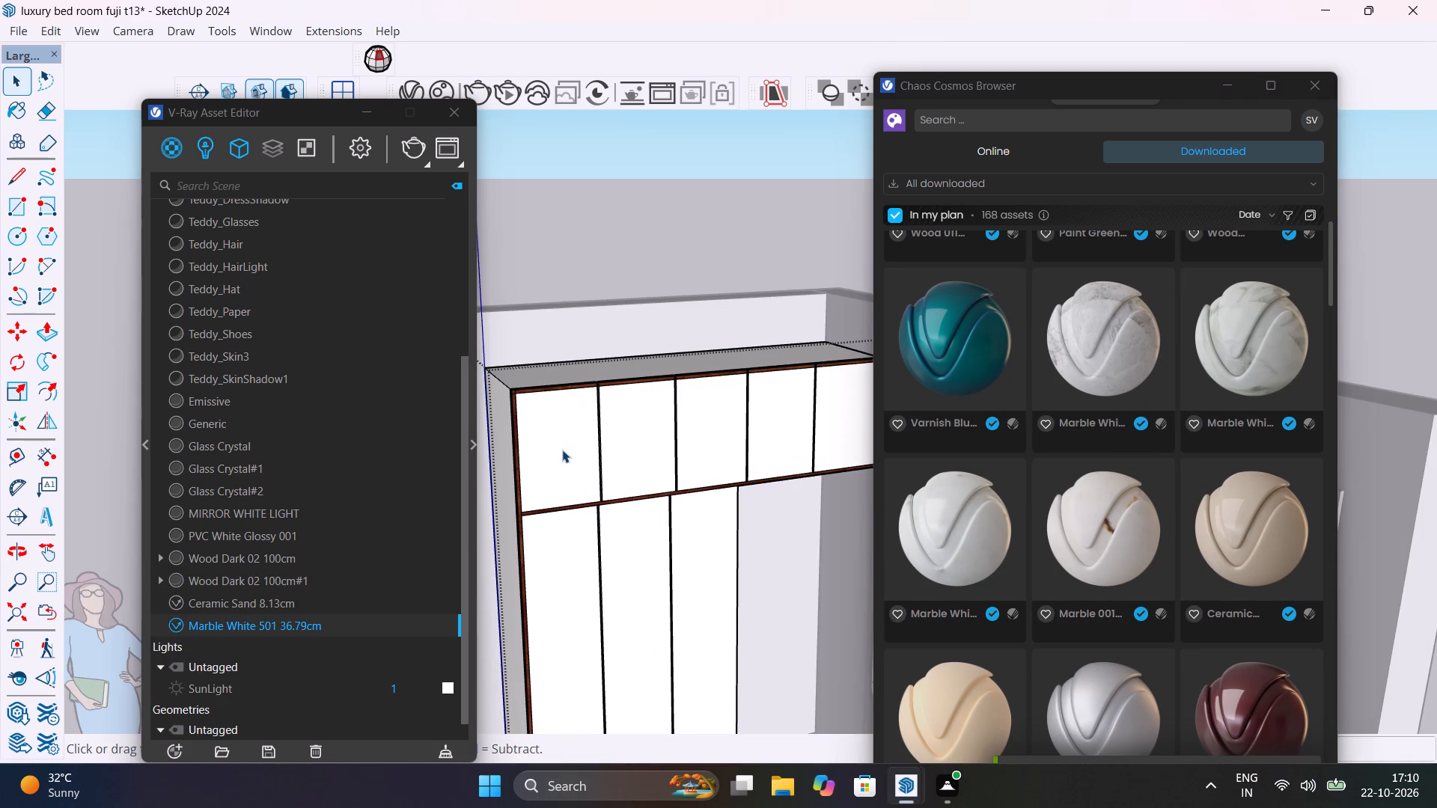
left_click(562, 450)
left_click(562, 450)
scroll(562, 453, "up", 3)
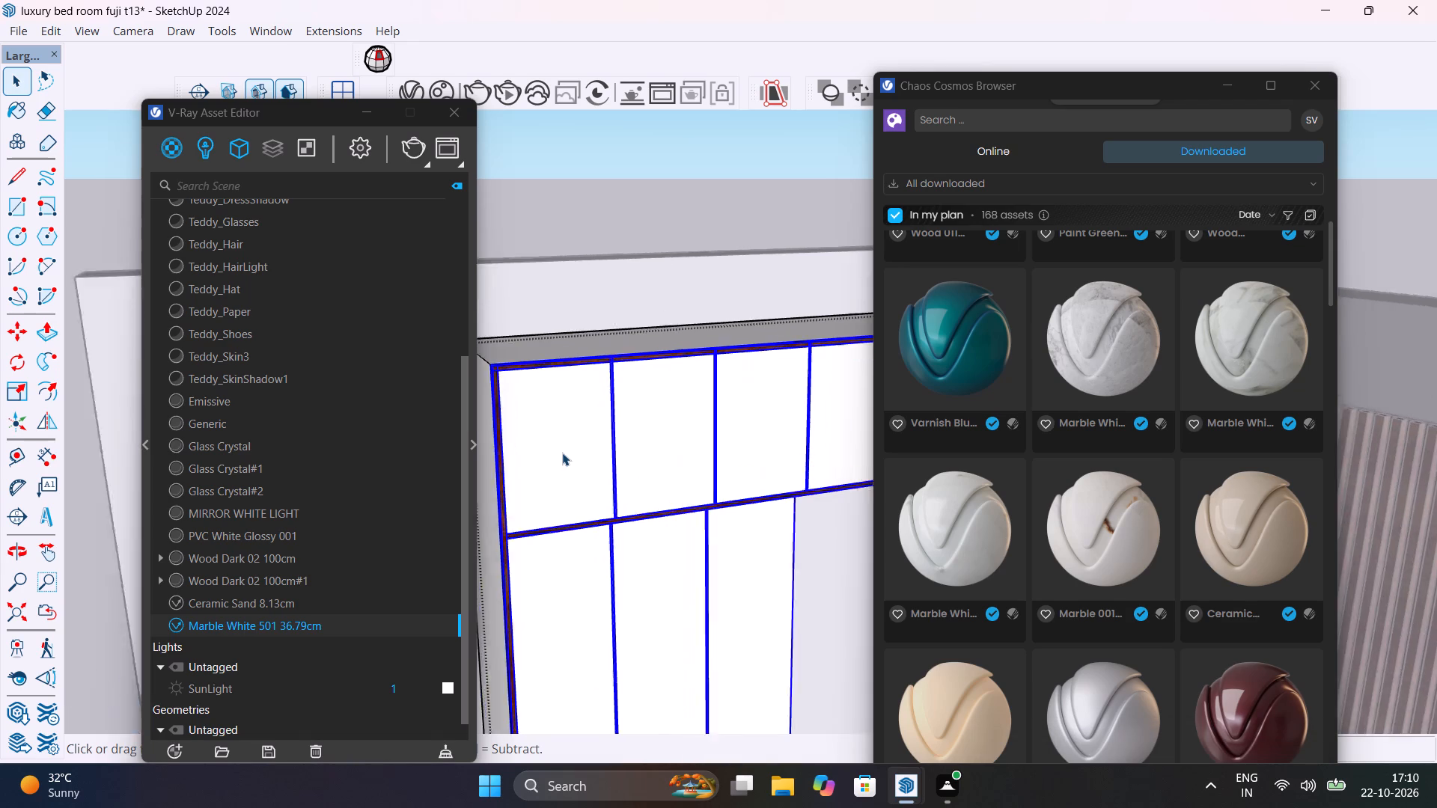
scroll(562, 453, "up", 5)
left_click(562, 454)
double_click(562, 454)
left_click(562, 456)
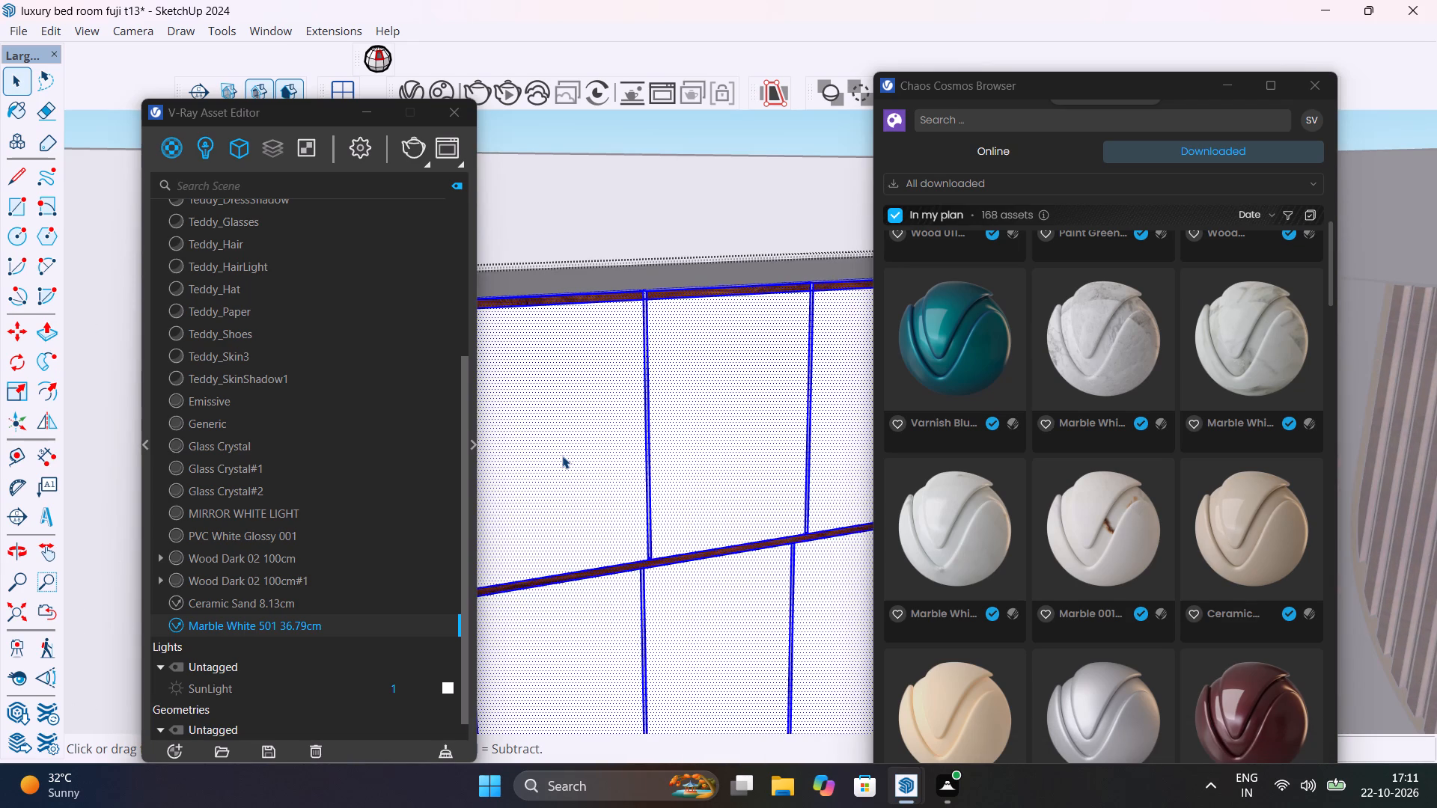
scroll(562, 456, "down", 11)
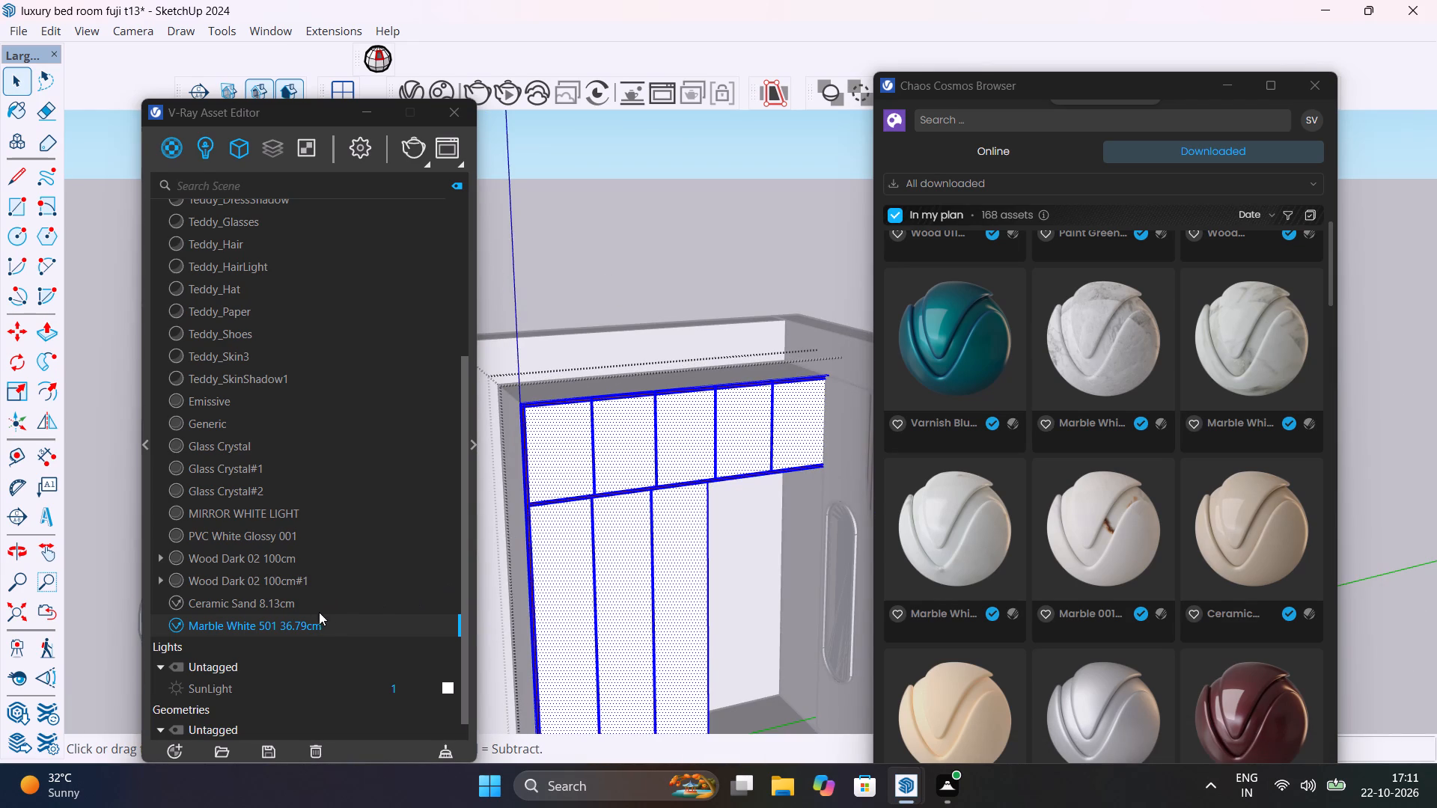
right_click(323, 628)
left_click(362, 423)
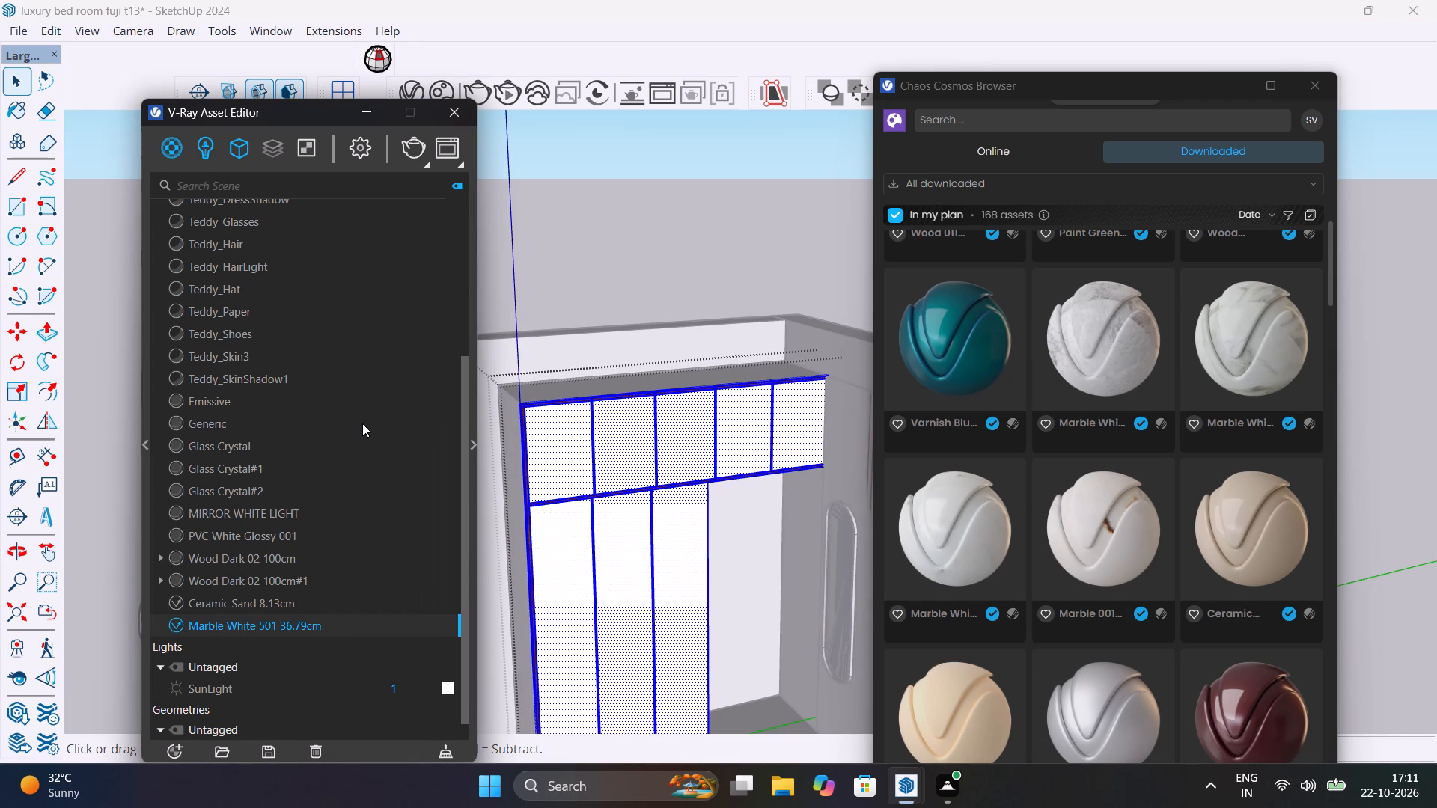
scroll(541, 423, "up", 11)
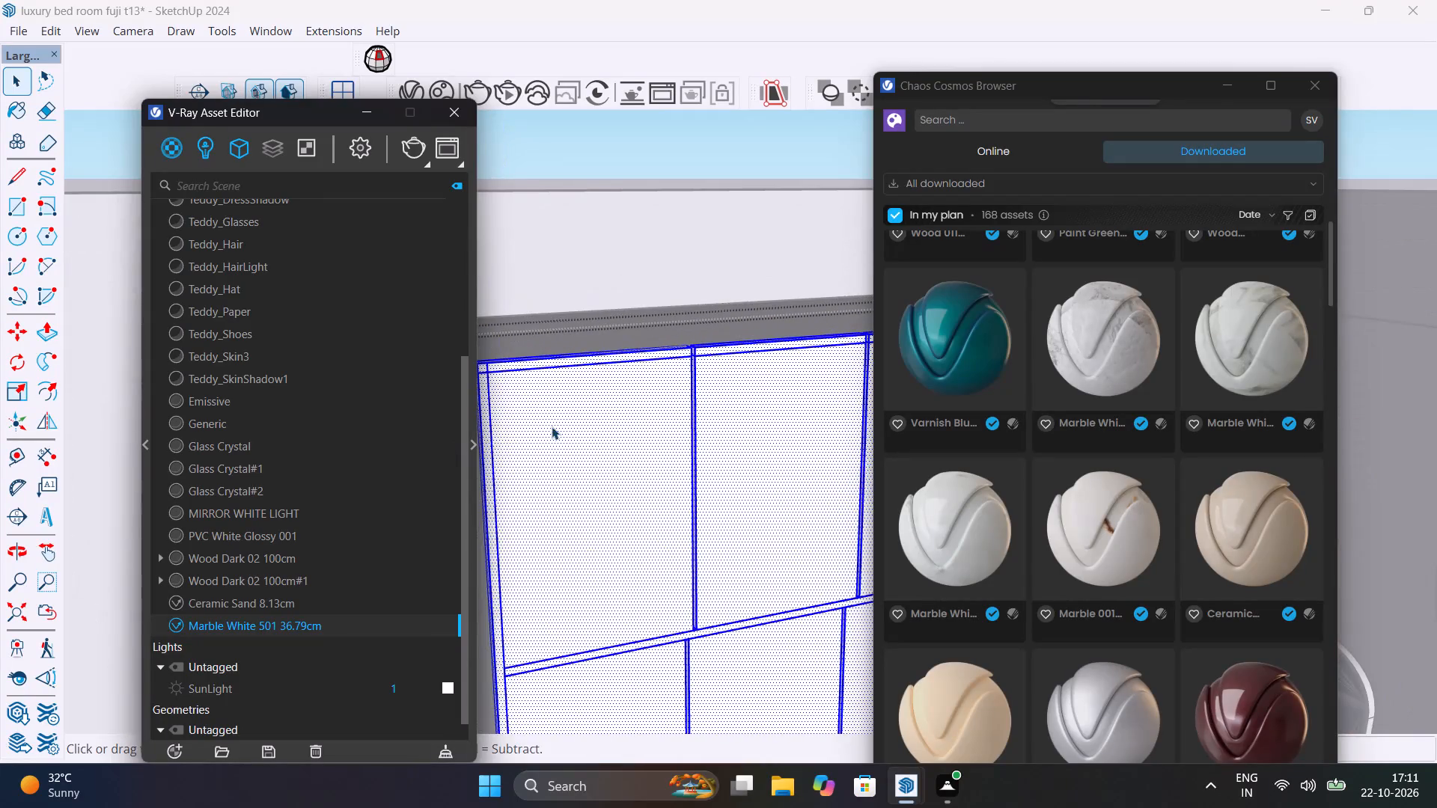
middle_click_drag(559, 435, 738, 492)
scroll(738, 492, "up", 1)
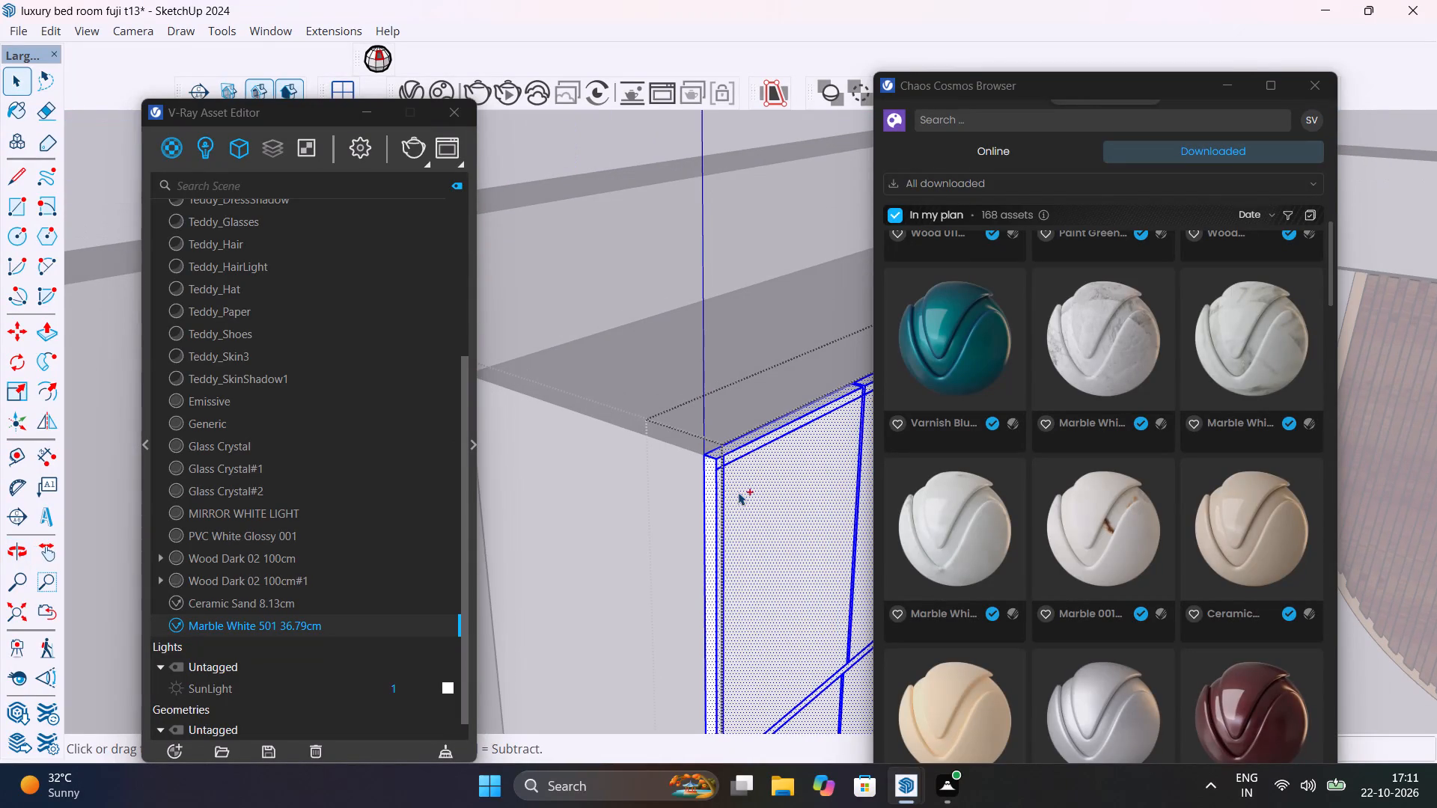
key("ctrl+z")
Apply Marble White 501 36.79cm to the front faces of the first and second upper doors from the wardrobe's outer end.
middle_click_drag(745, 495, 611, 420)
left_click(623, 429)
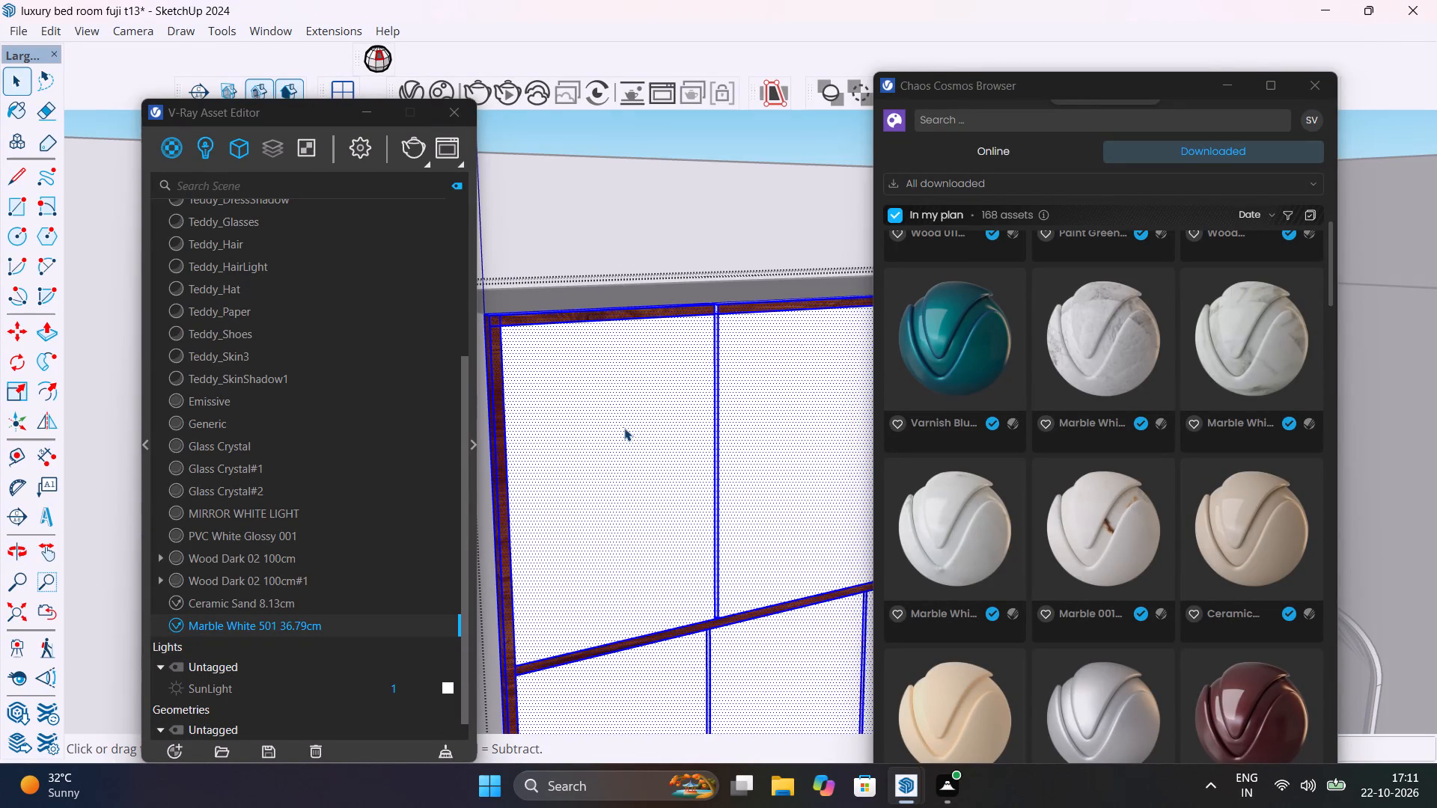
right_click(420, 622)
left_click(377, 416)
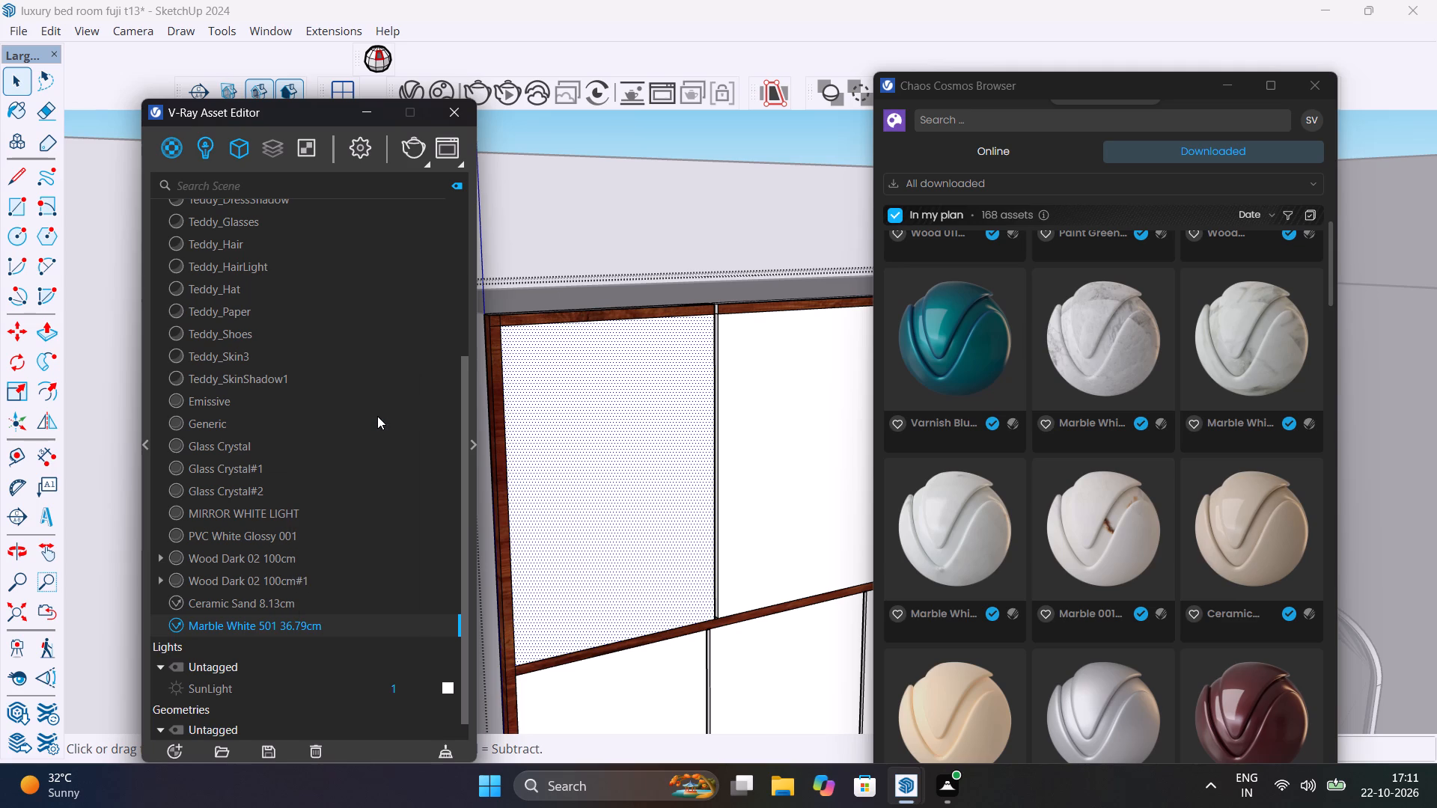
left_click(757, 443)
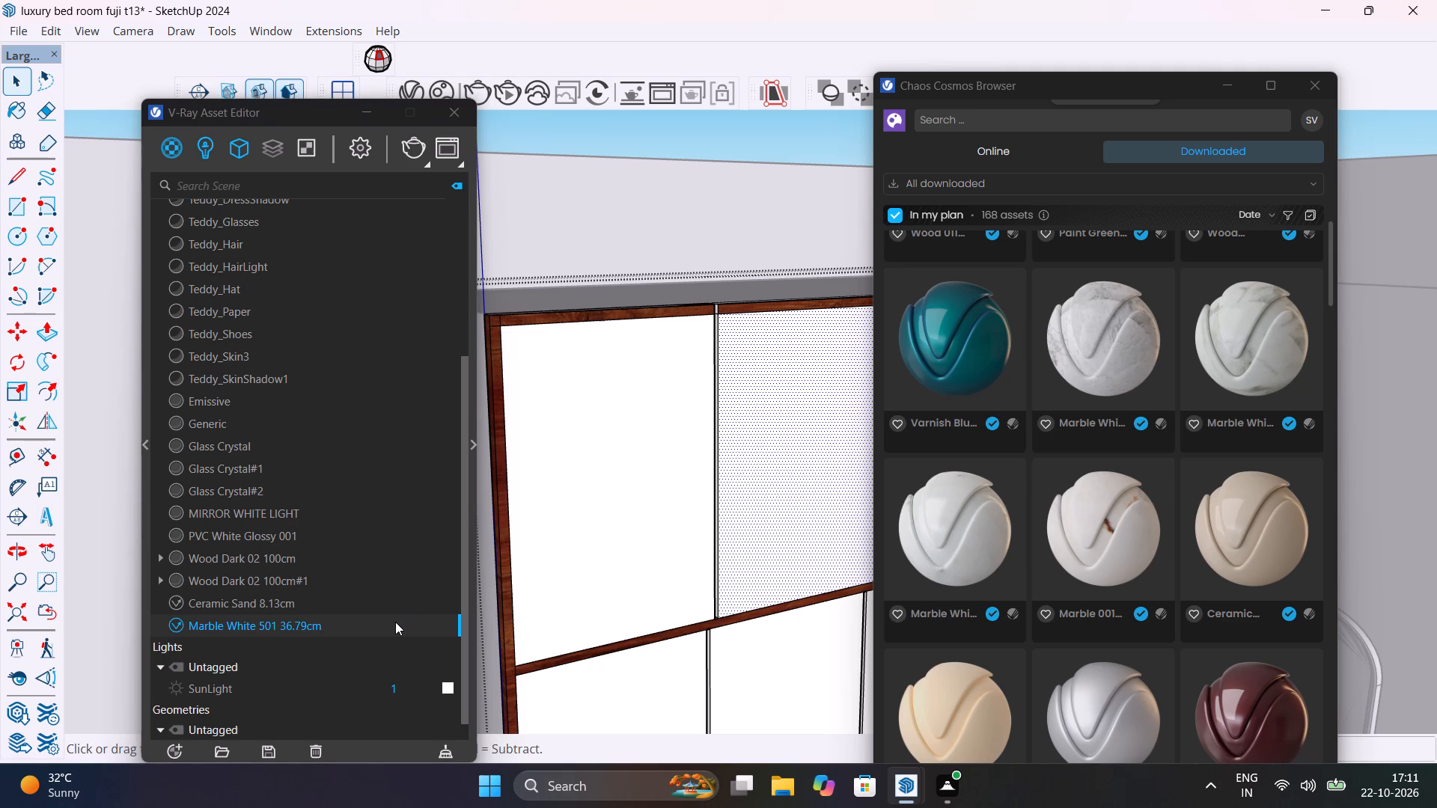
right_click(395, 621)
left_click(327, 418)
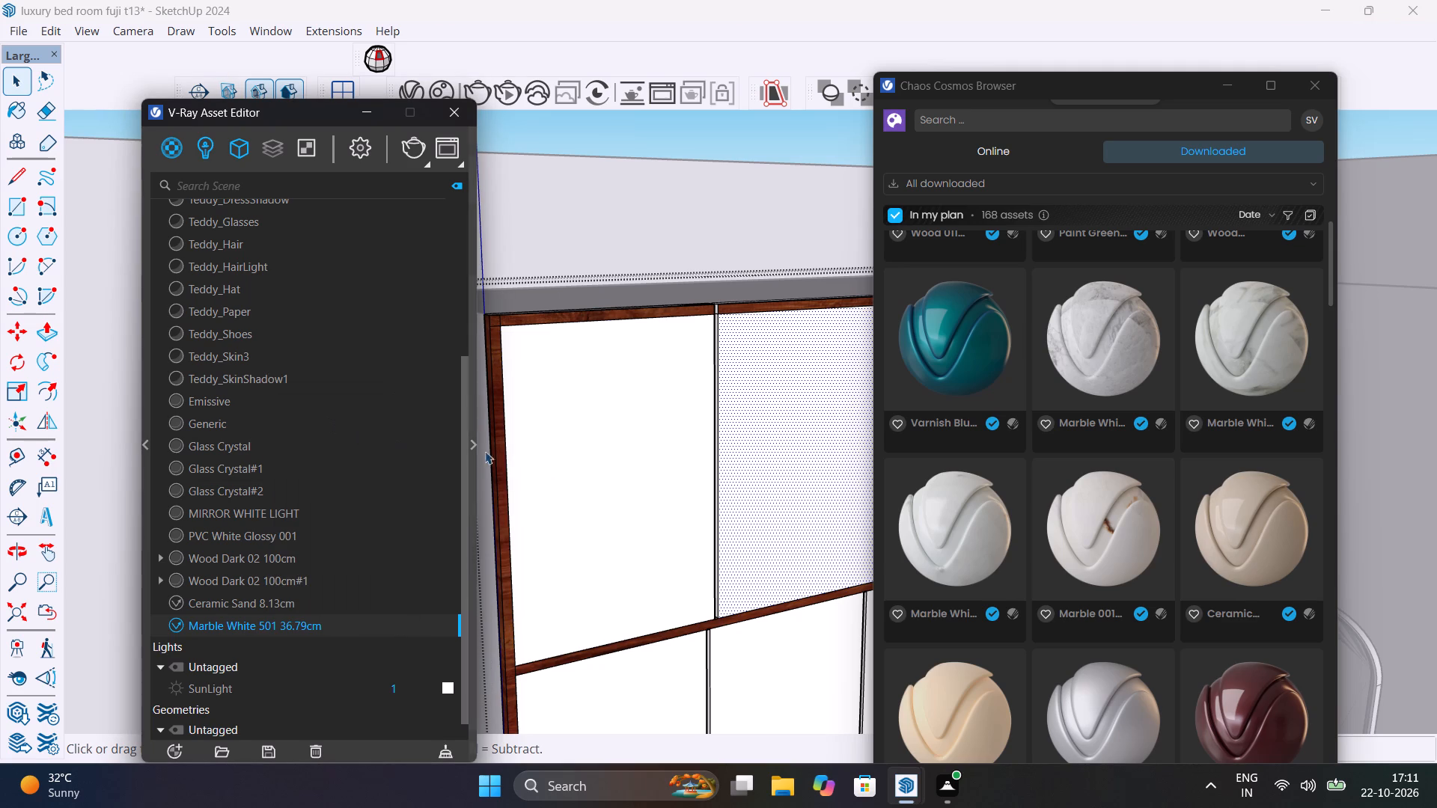
scroll(668, 508, "down", 3)
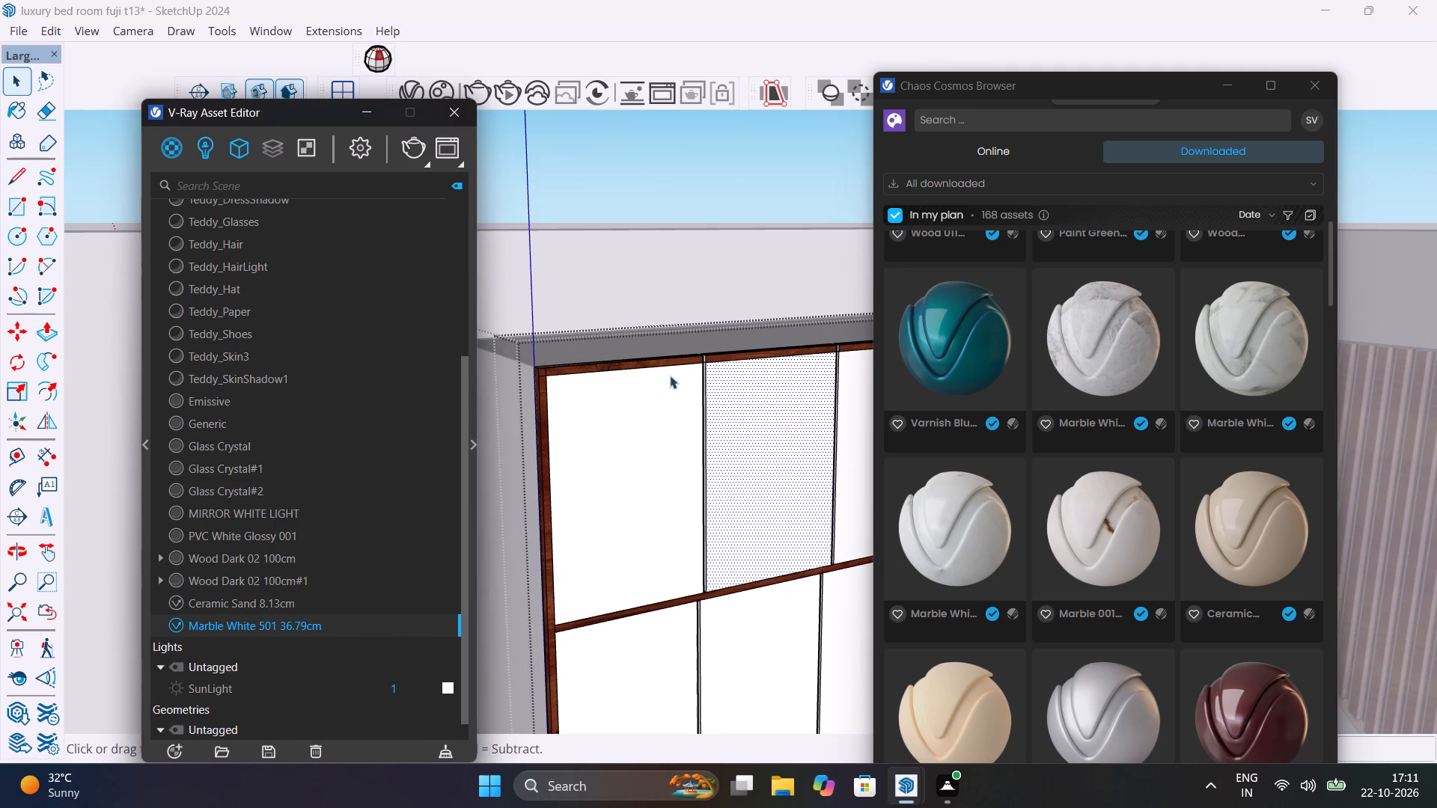
left_click(744, 144)
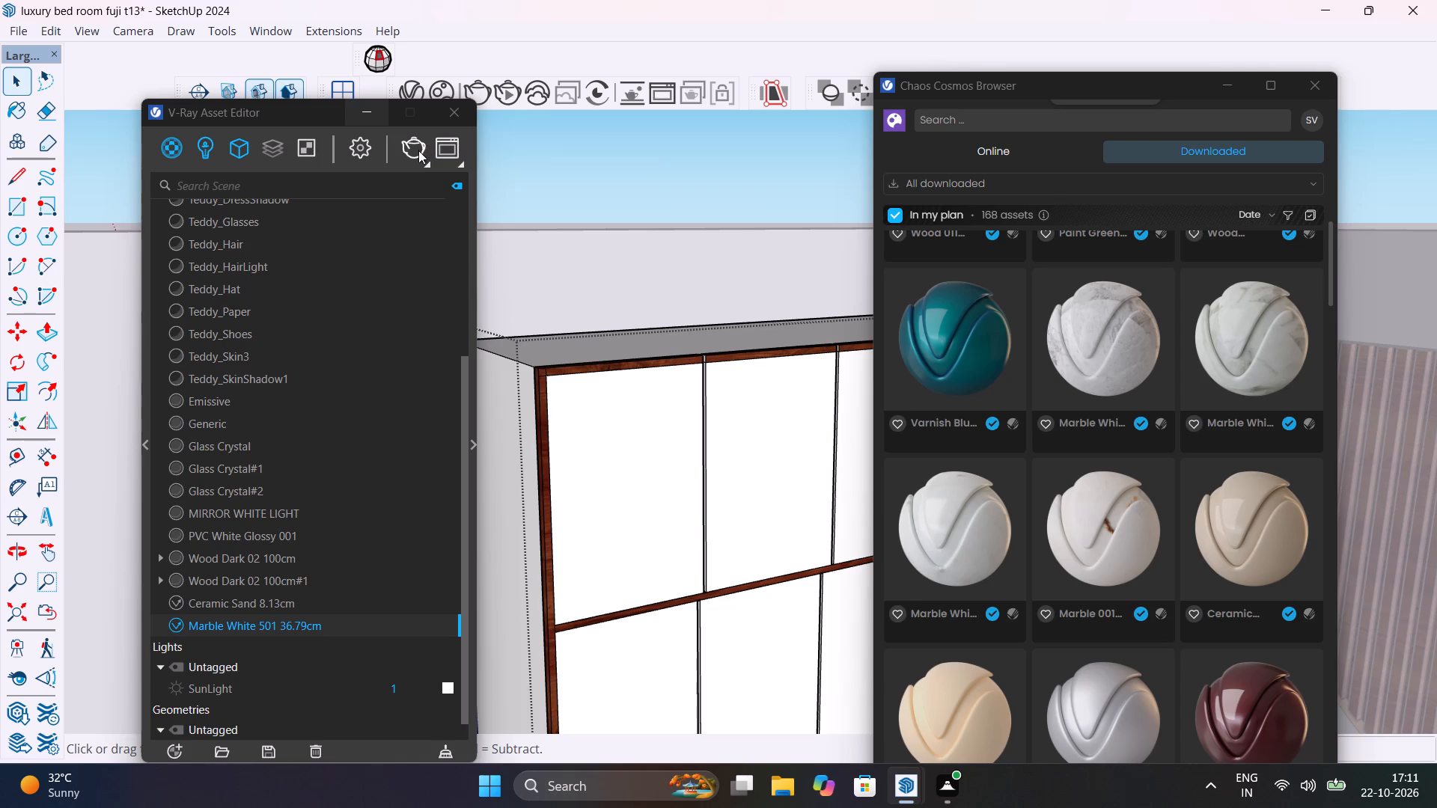
Run a V-Ray test render of the wardrobe, inspect the marble on the first two upper doors, and stop it.
left_click(418, 150)
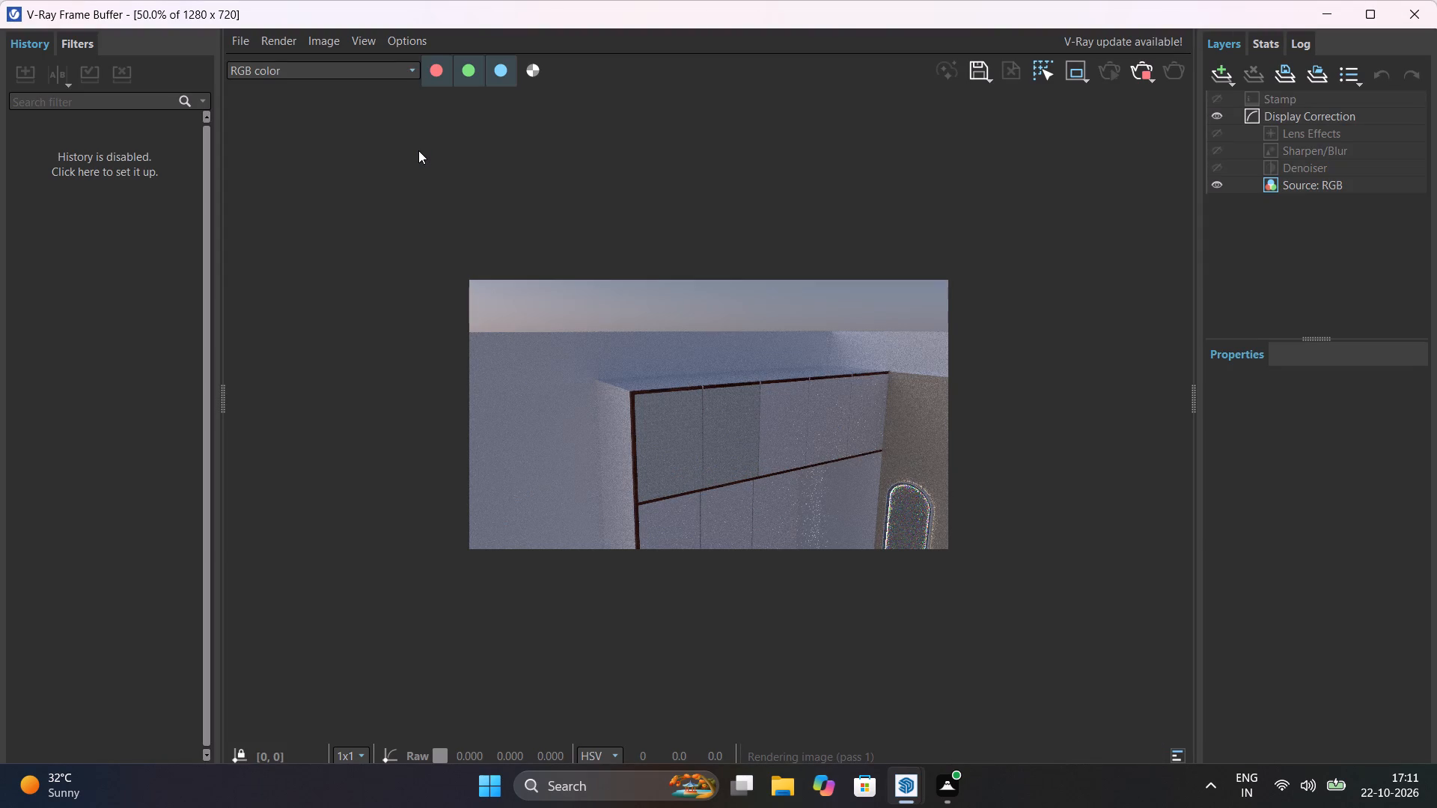
scroll(661, 416, "up", 3)
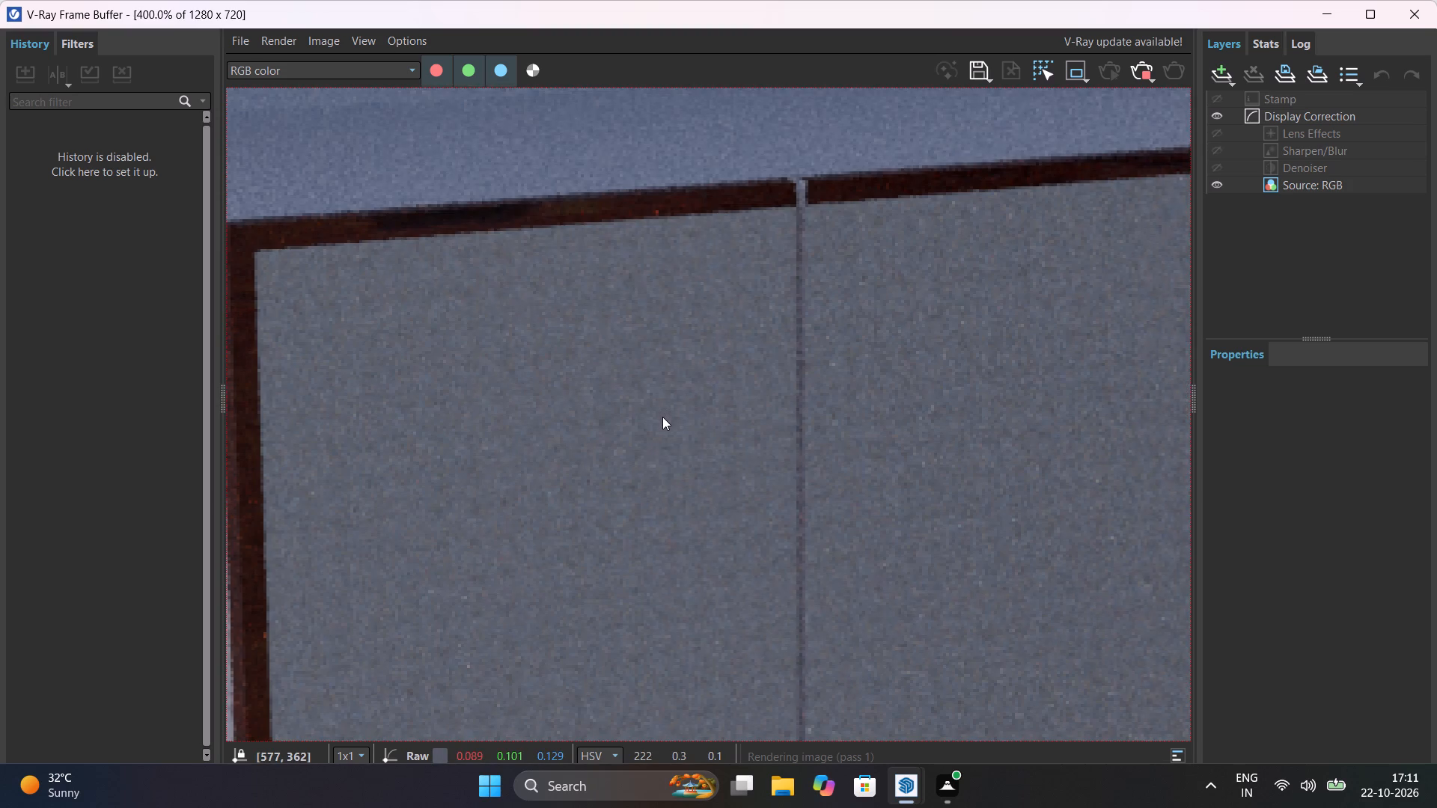
scroll(662, 417, "down", 1)
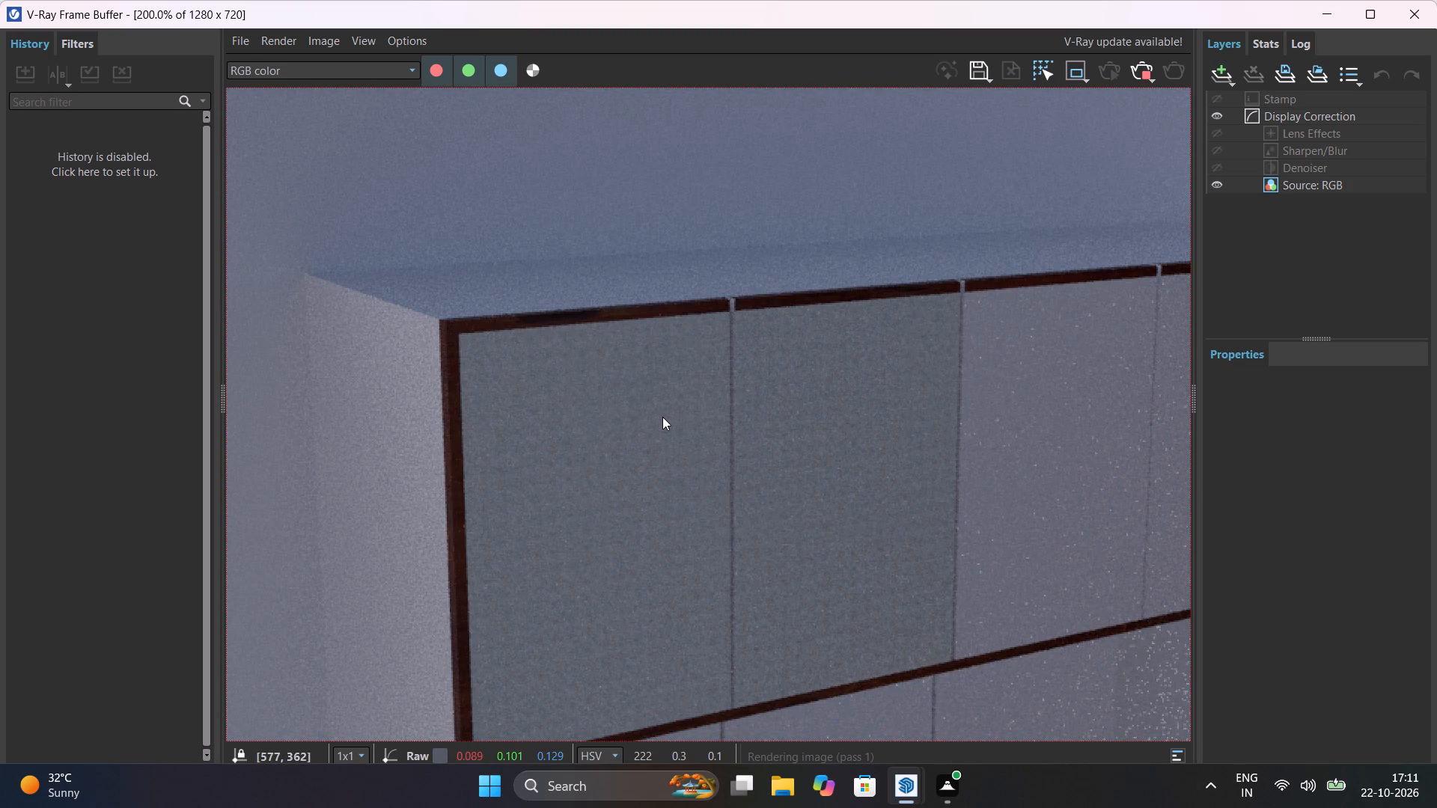
left_click(1150, 76)
left_click(1425, 6)
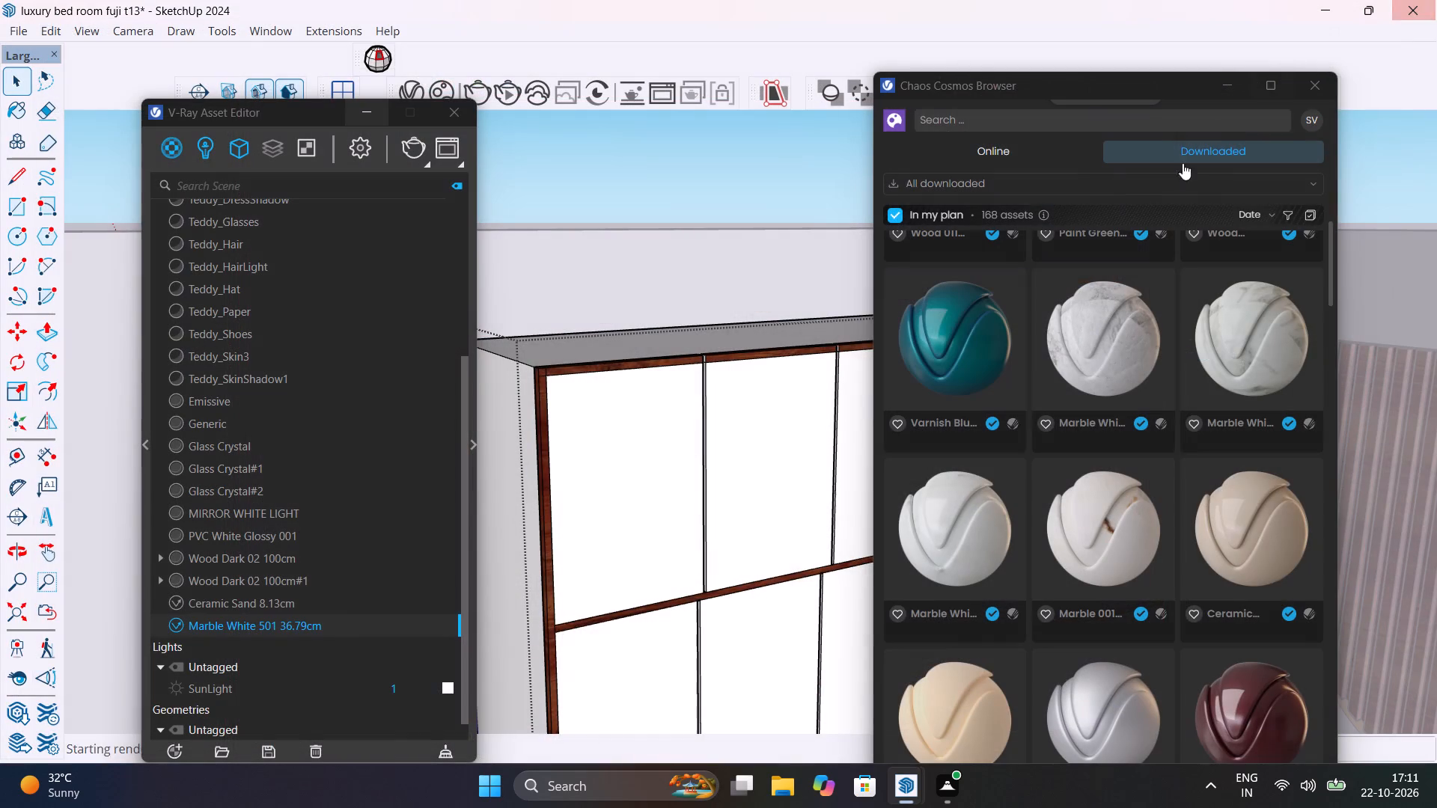
Apply Marble White 501 36.79cm to the front faces of the third, fourth and fifth upper doors from the wardrobe's outer end.
scroll(818, 426, "down", 1)
middle_click_drag(818, 425, 595, 456)
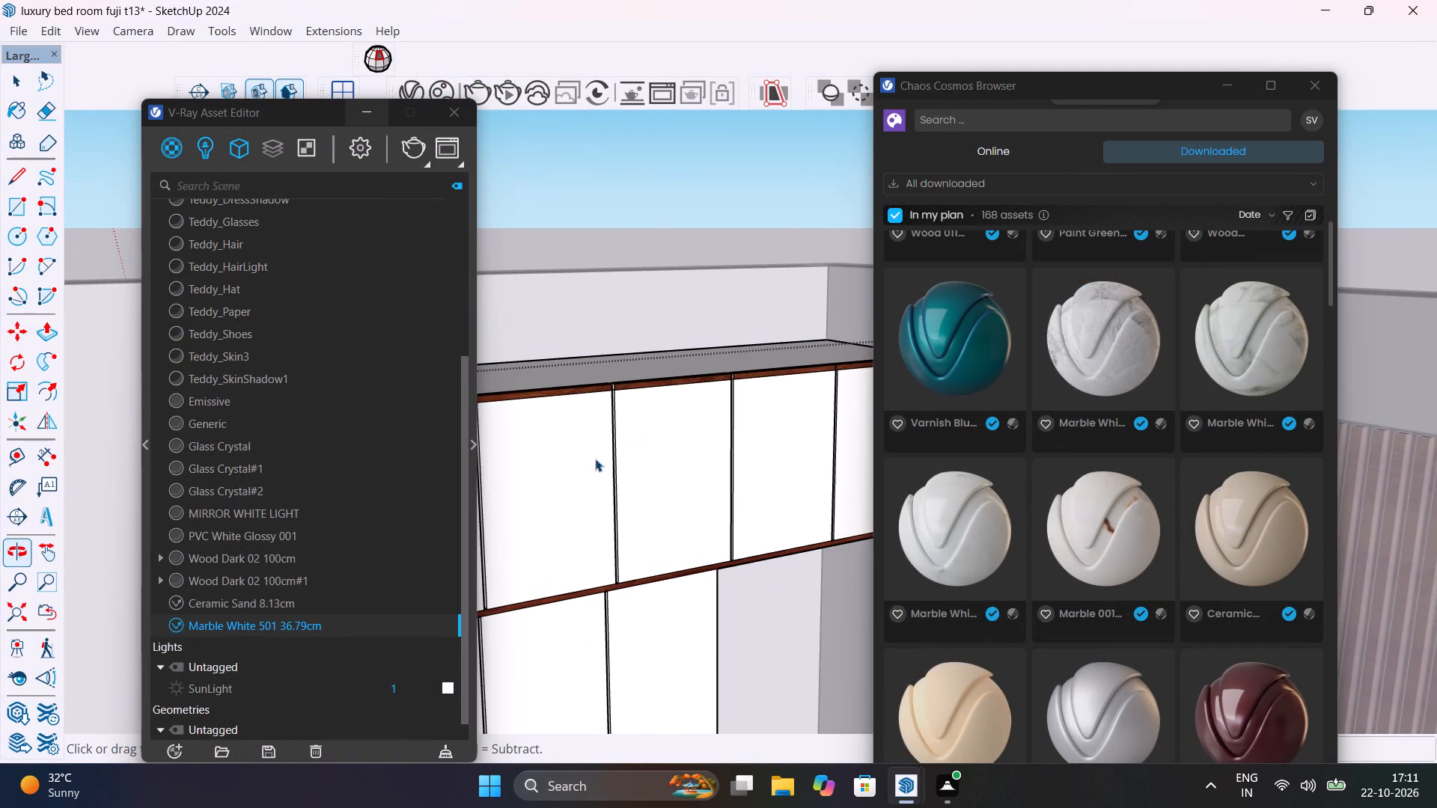
left_click(653, 447)
double_click(653, 447)
left_click(653, 447)
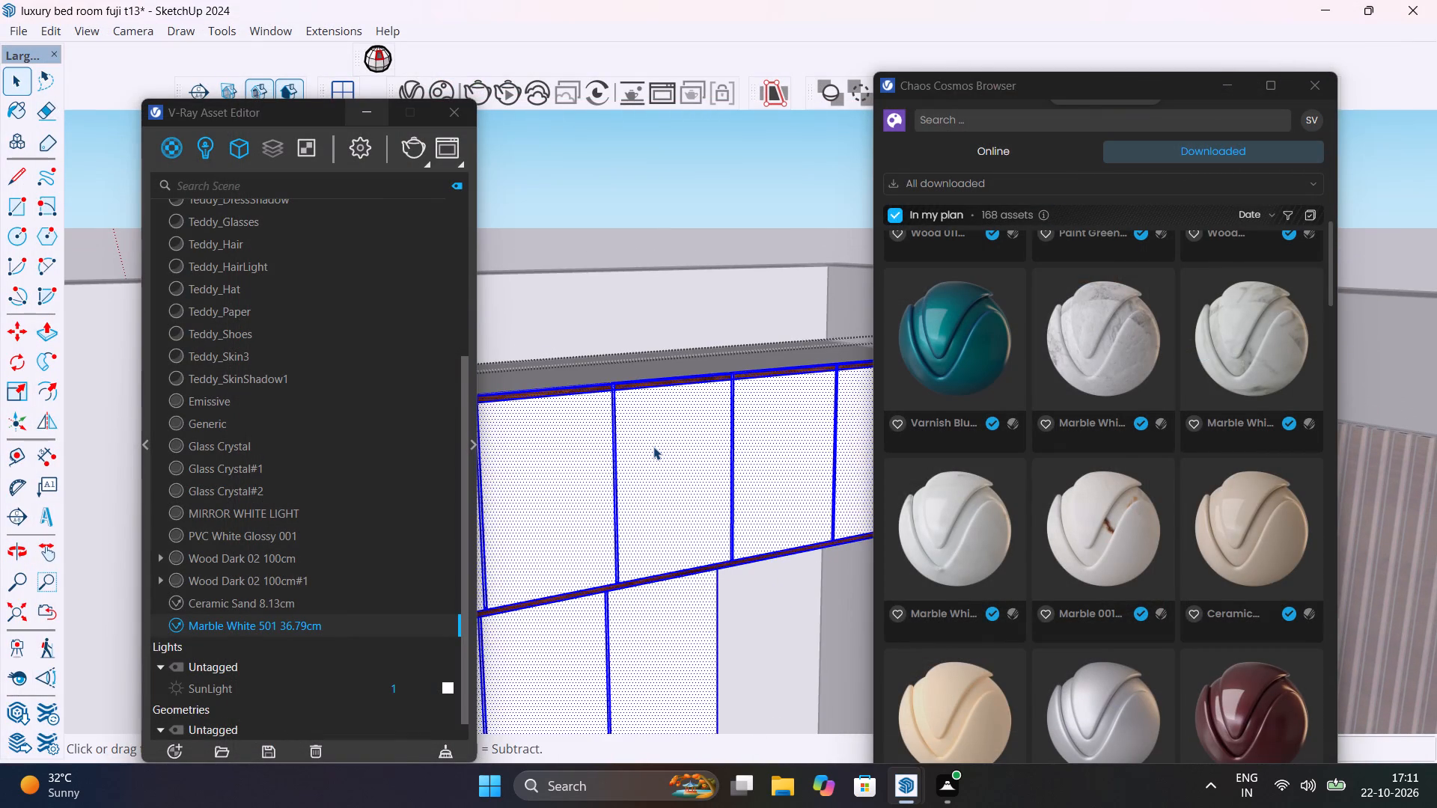
double_click(653, 447)
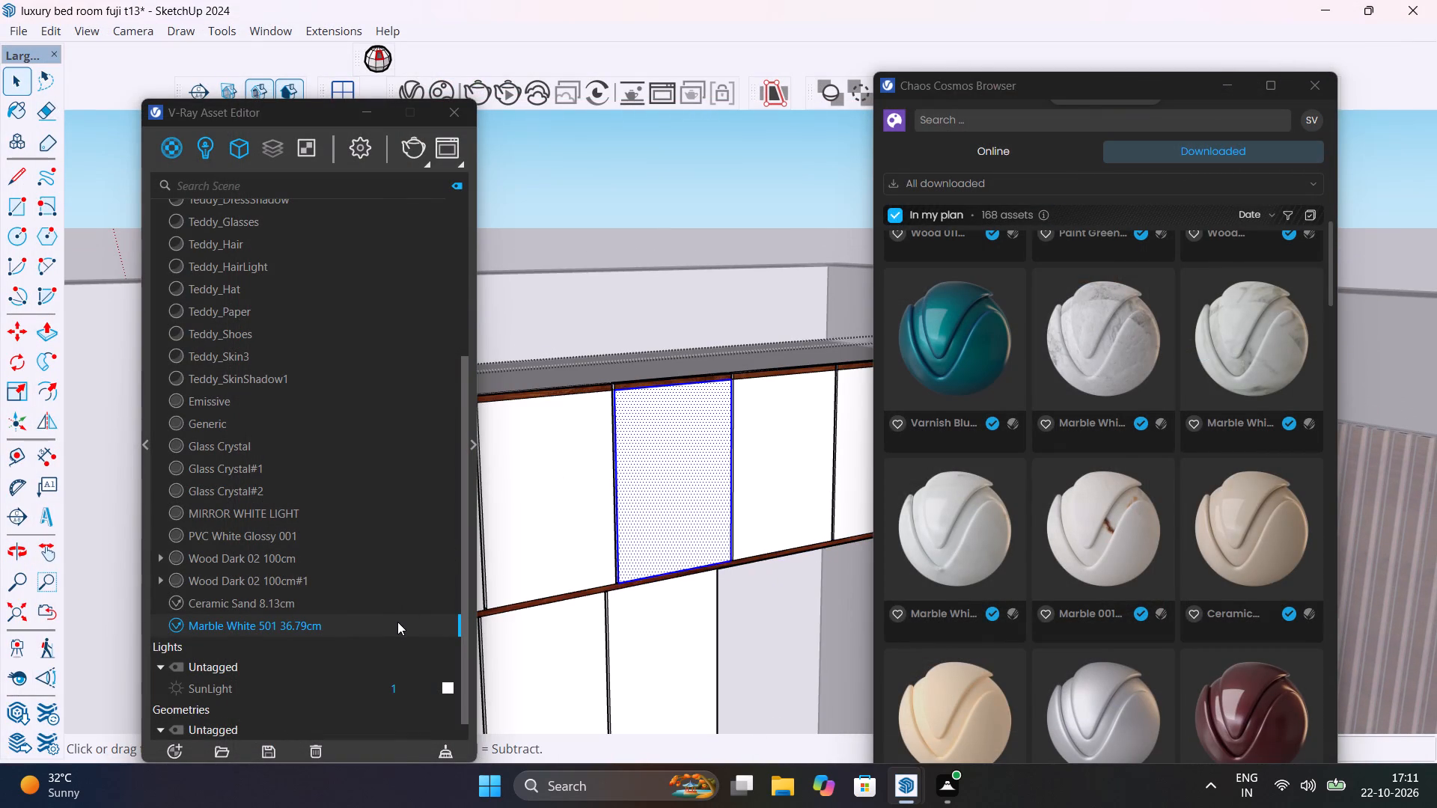
right_click(397, 621)
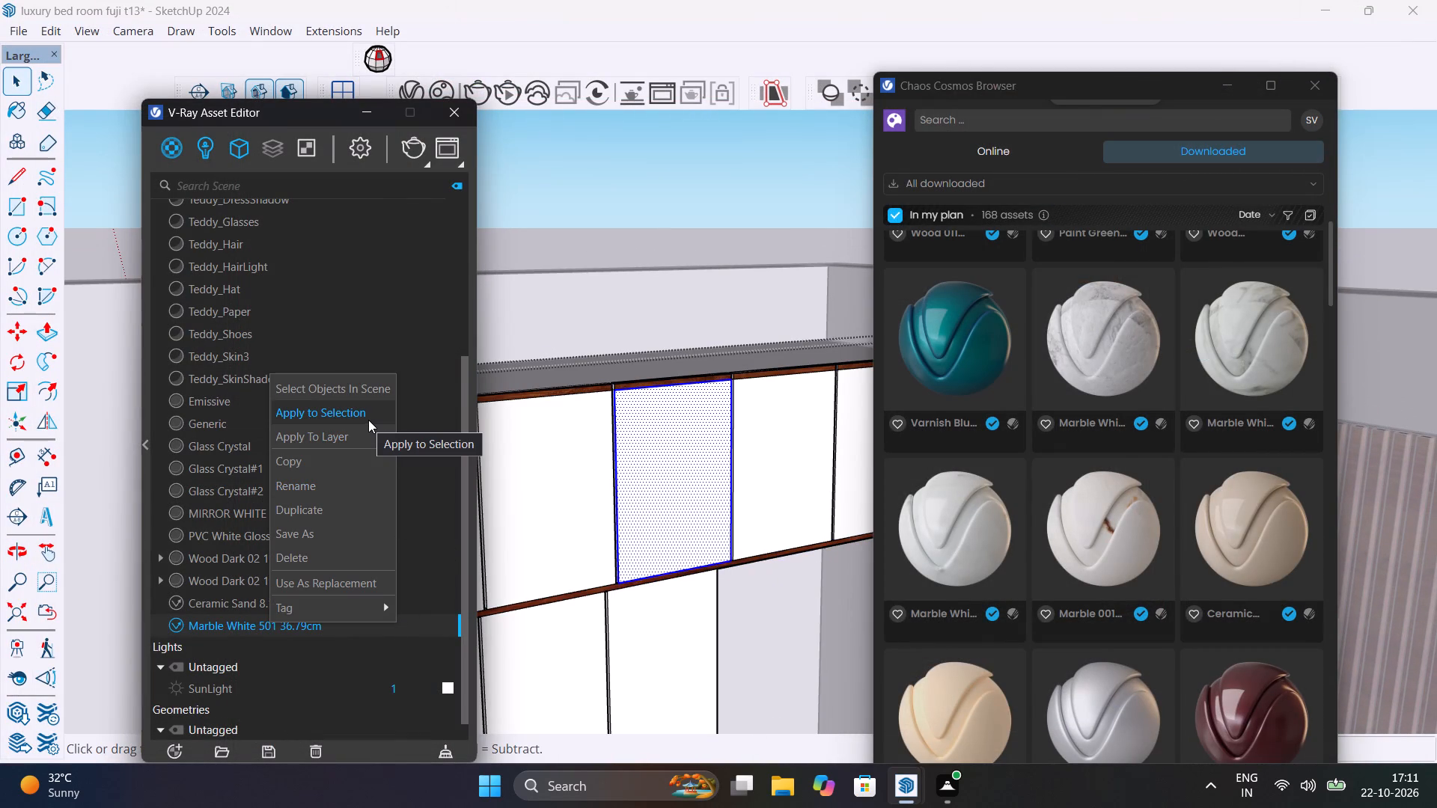
left_click(368, 420)
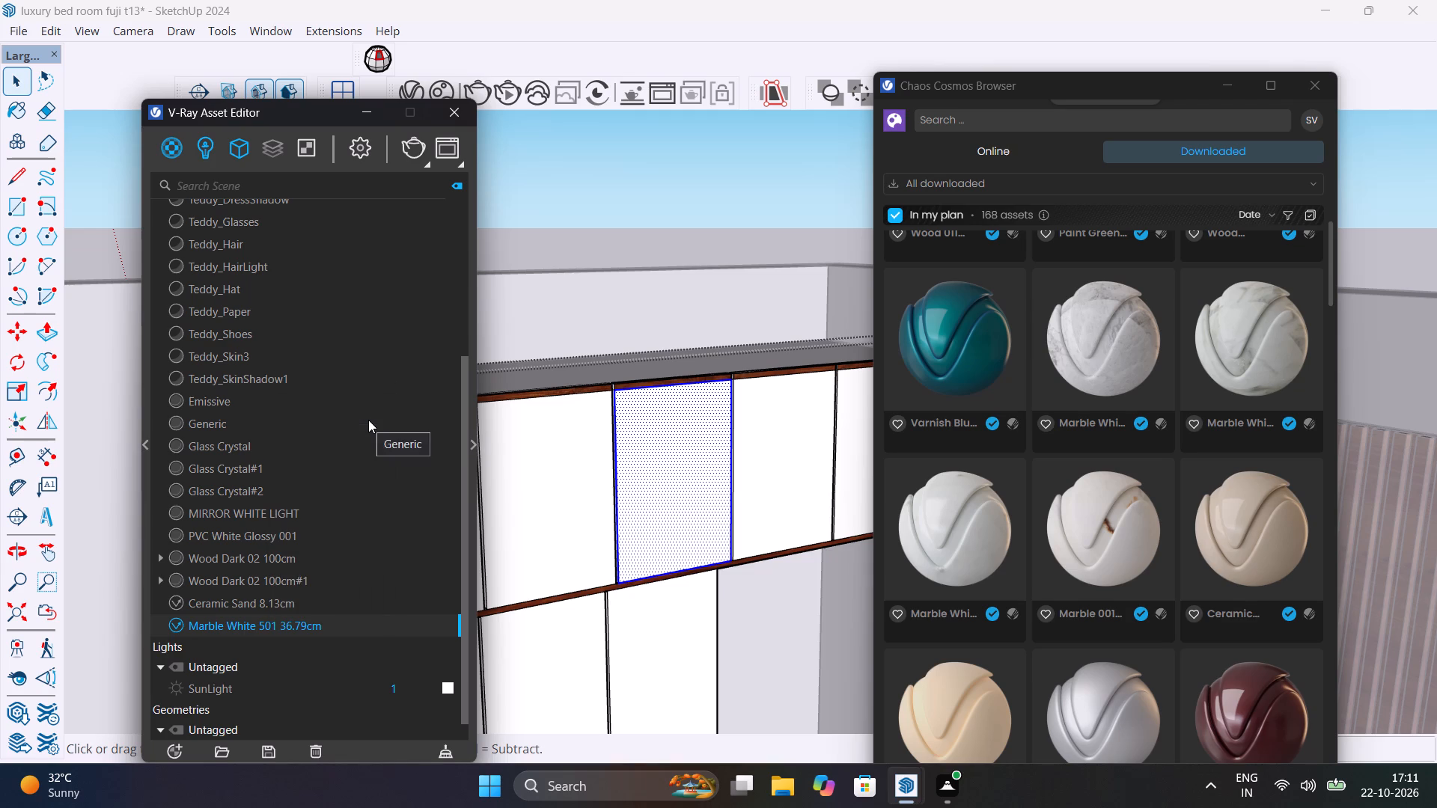
left_click(779, 483)
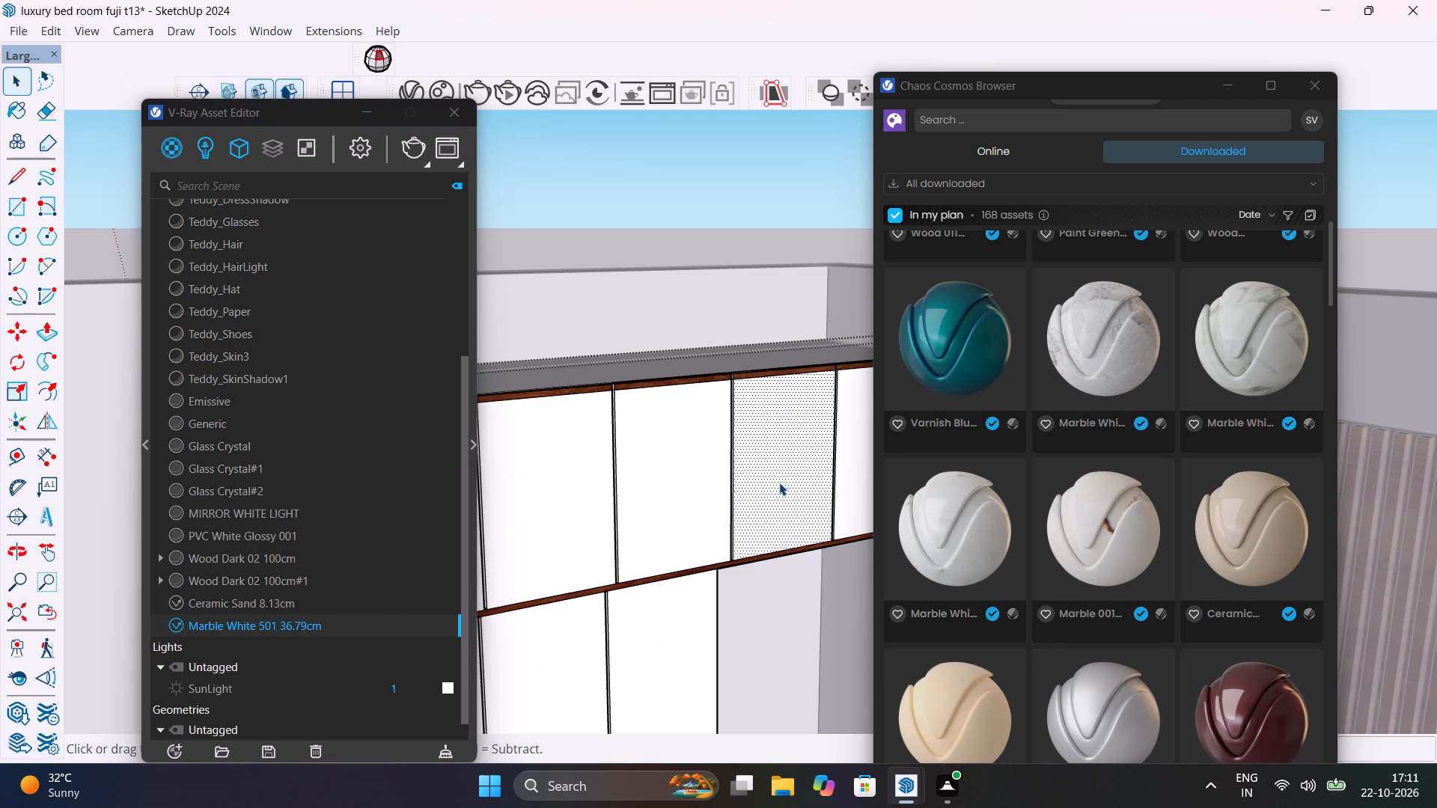
right_click(326, 620)
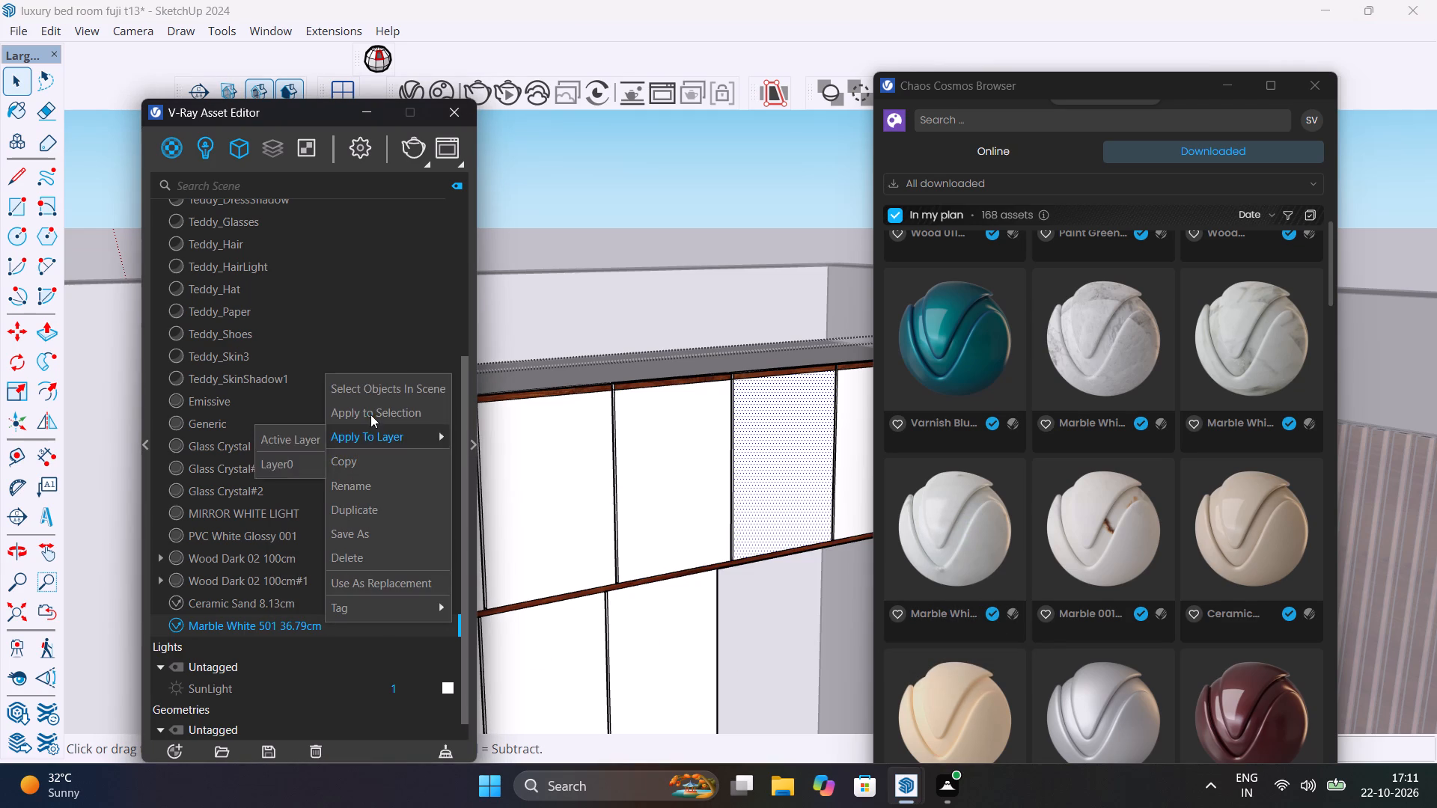
left_click(370, 414)
left_click(854, 453)
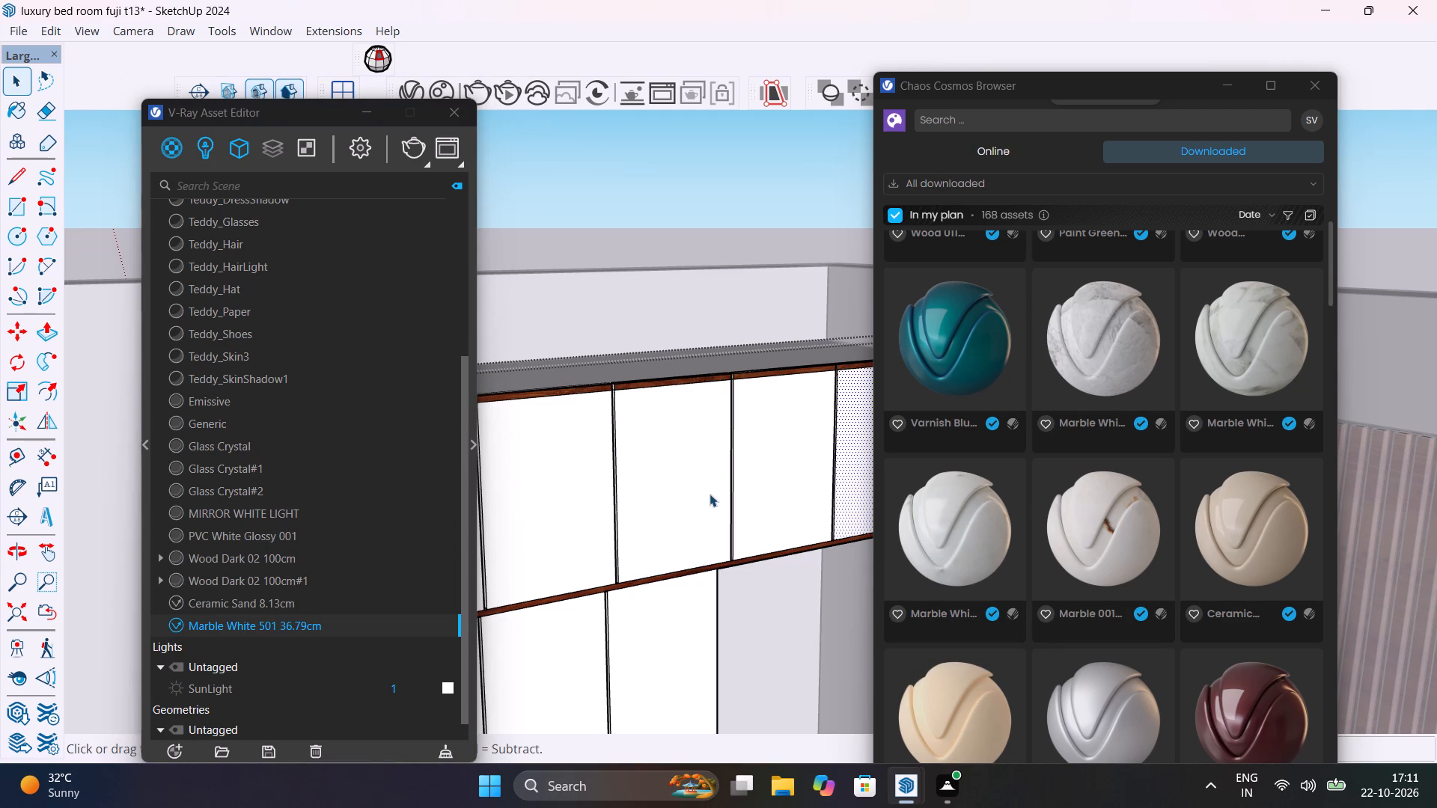
right_click(373, 623)
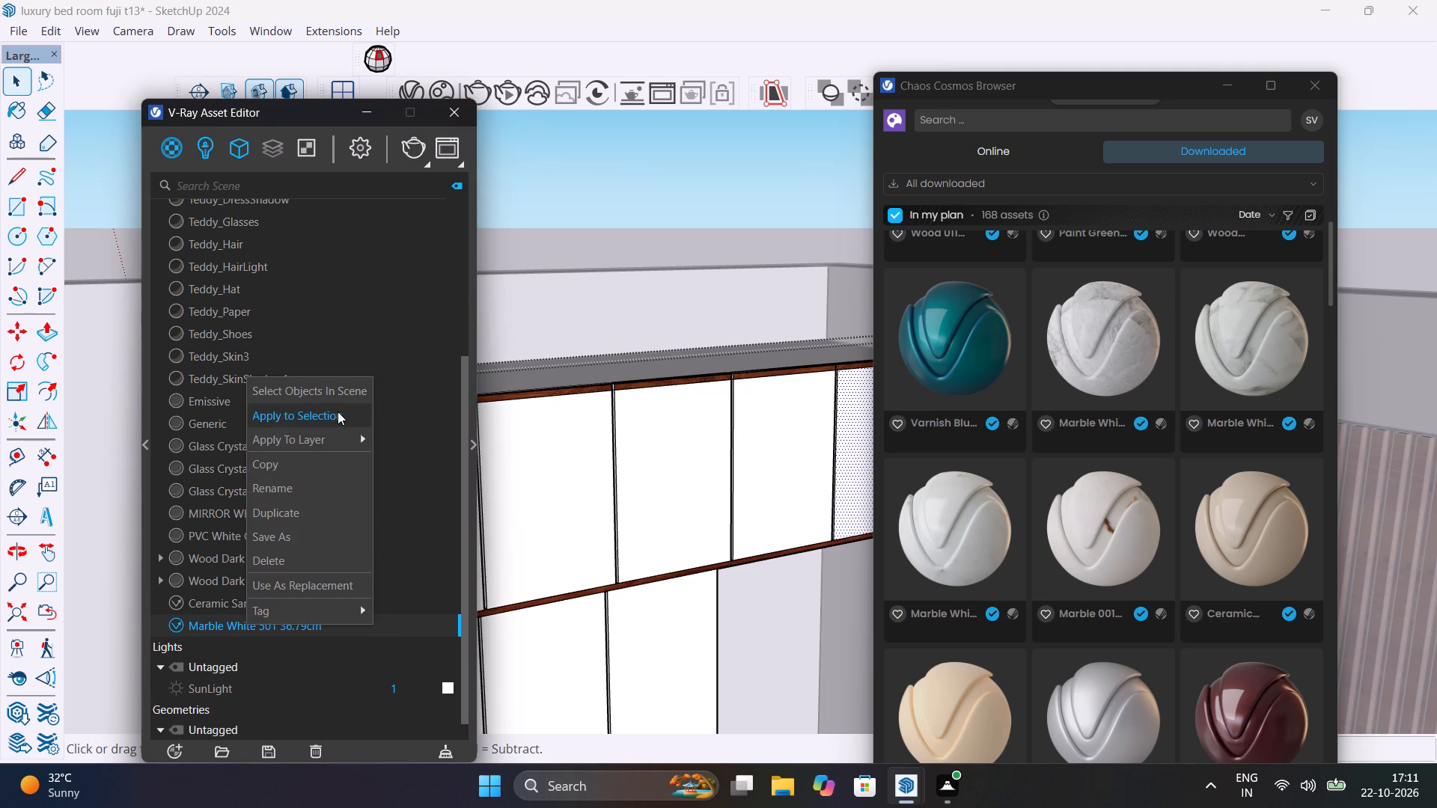
left_click(338, 411)
Apply Marble White 501 36.79cm to the front faces of the three tall wardrobe doors and leave the group.
scroll(597, 508, "down", 9)
middle_click_drag(629, 542, 747, 380)
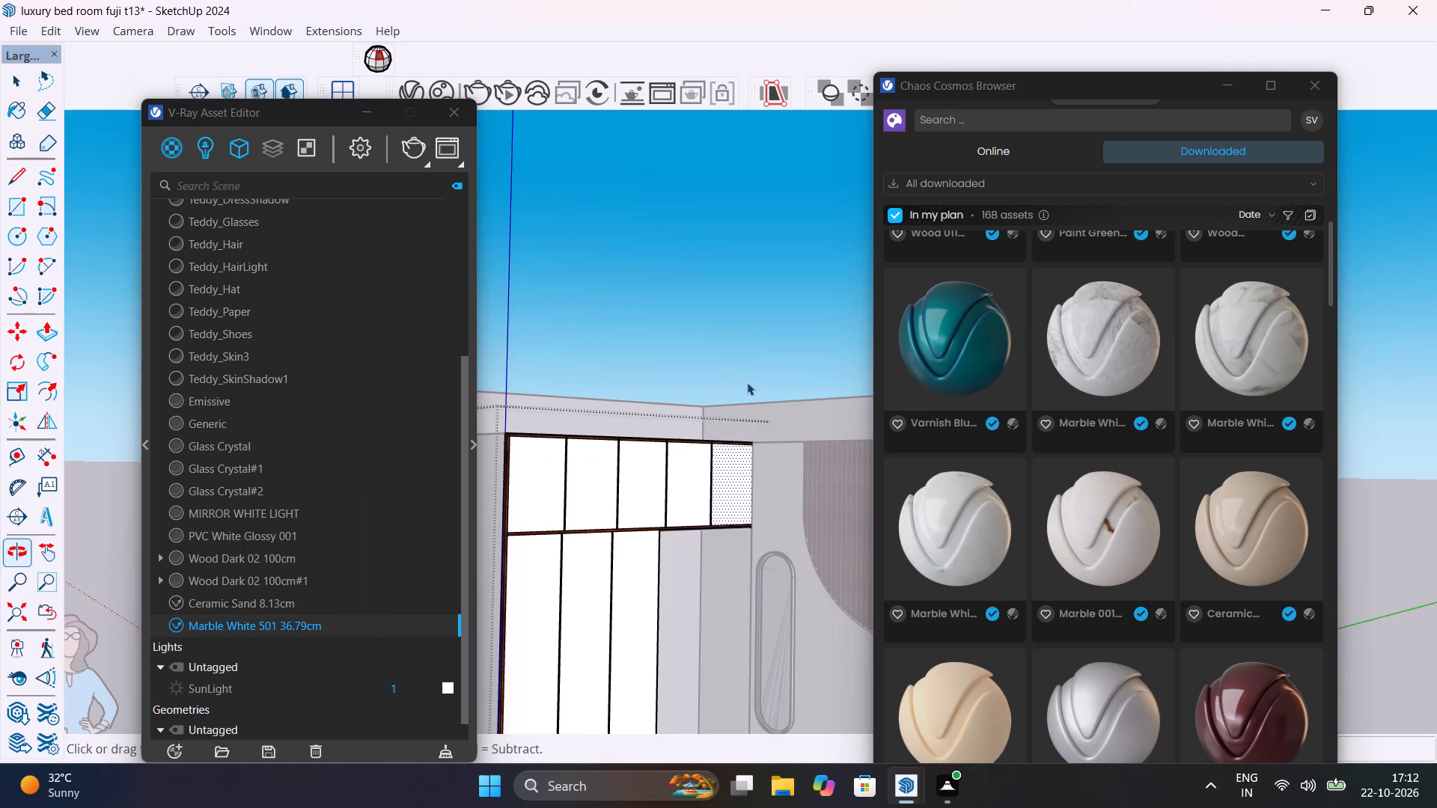
middle_click_drag(566, 516, 808, 248, "ctrl")
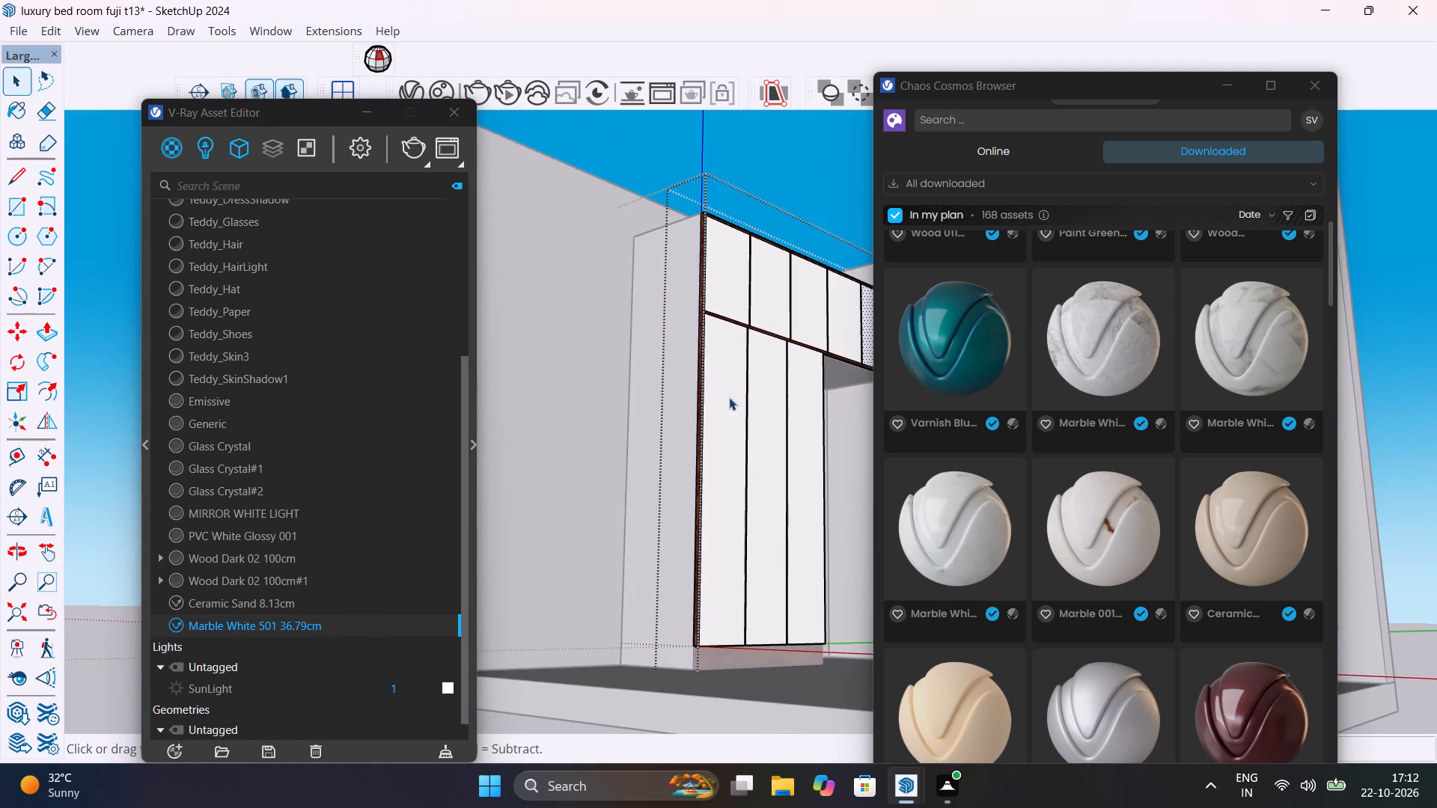
scroll(729, 397, "up", 1)
middle_click_drag(729, 395, 692, 510)
scroll(692, 471, "up", 5)
left_click(710, 461)
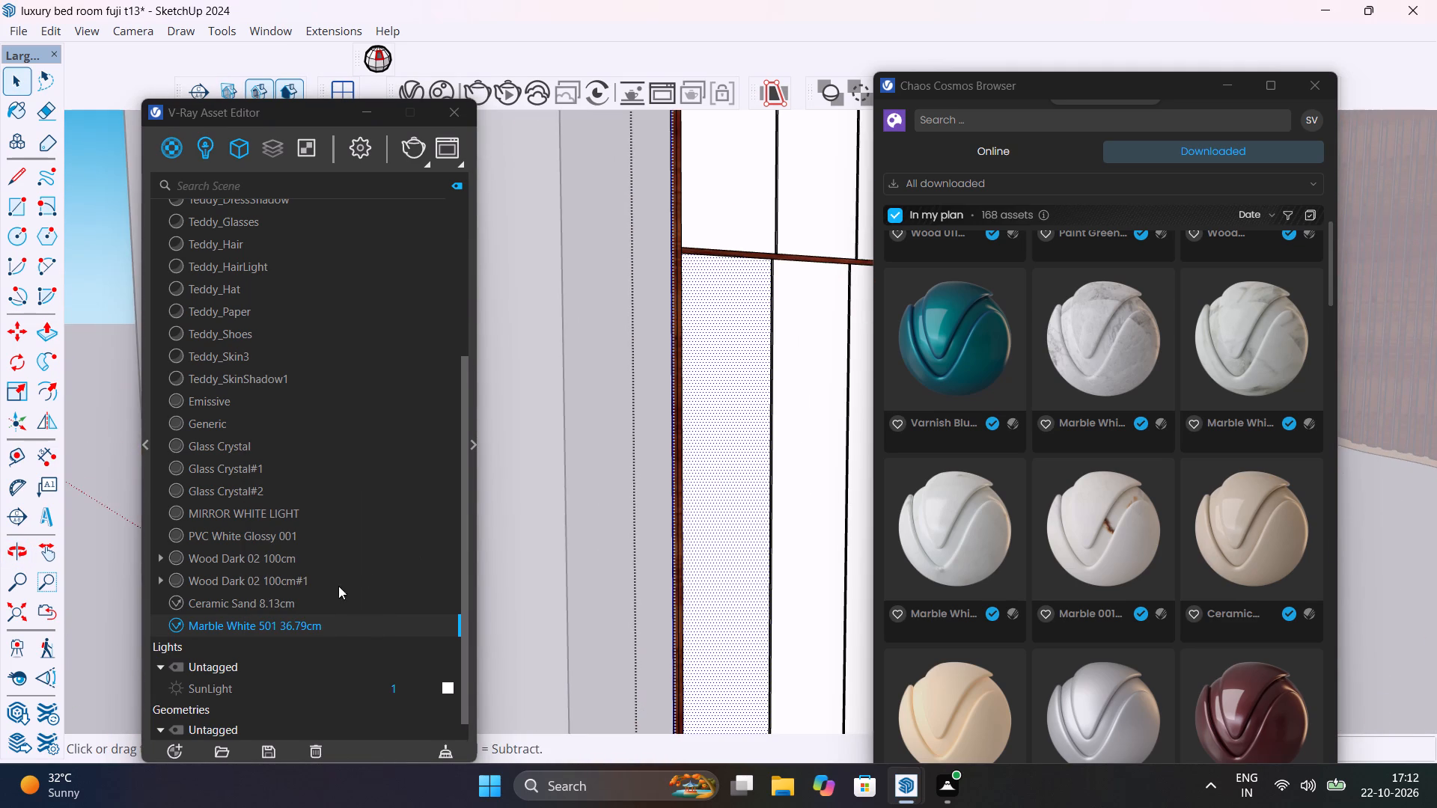
right_click(344, 626)
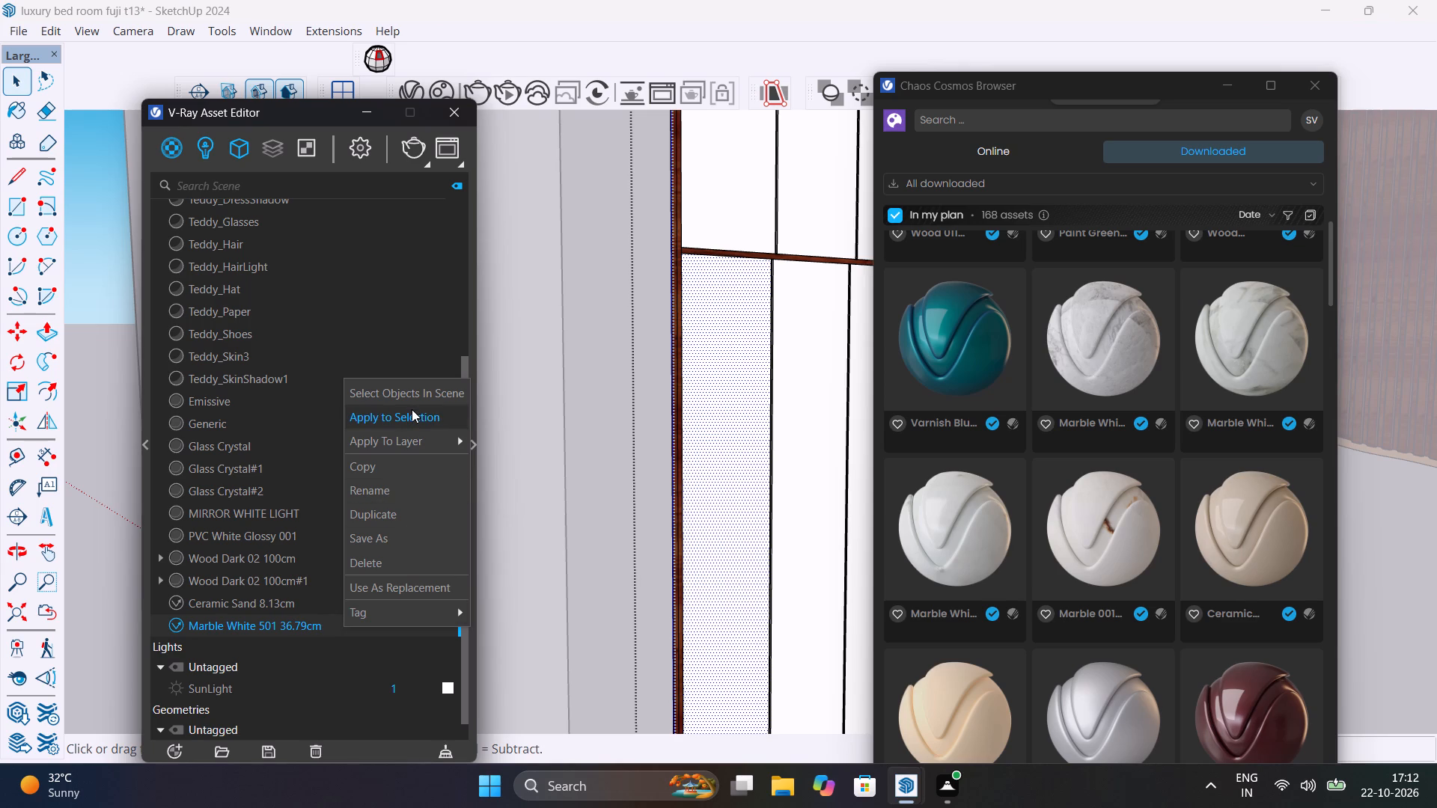
left_click(412, 408)
left_click(815, 411)
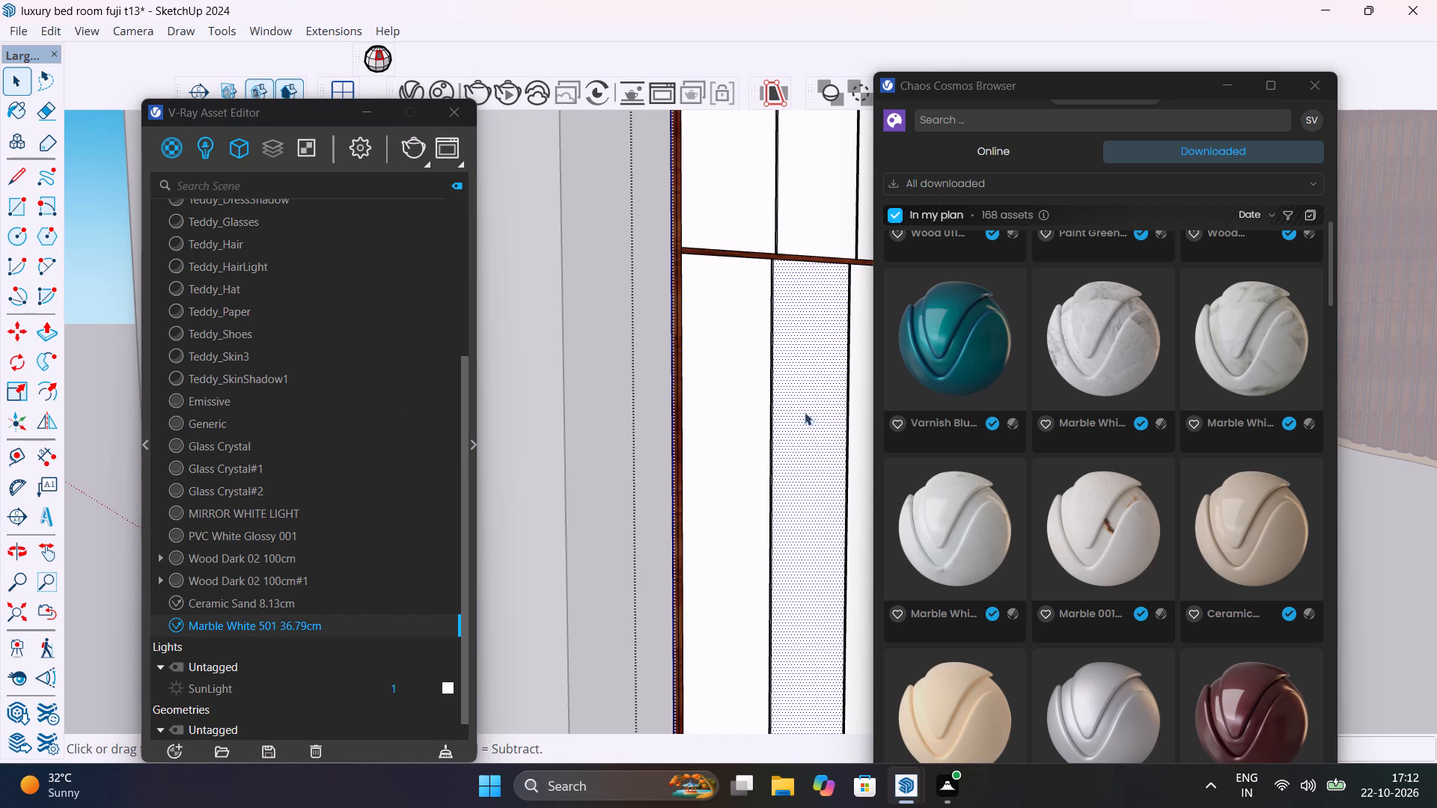
right_click(303, 624)
left_click(374, 418)
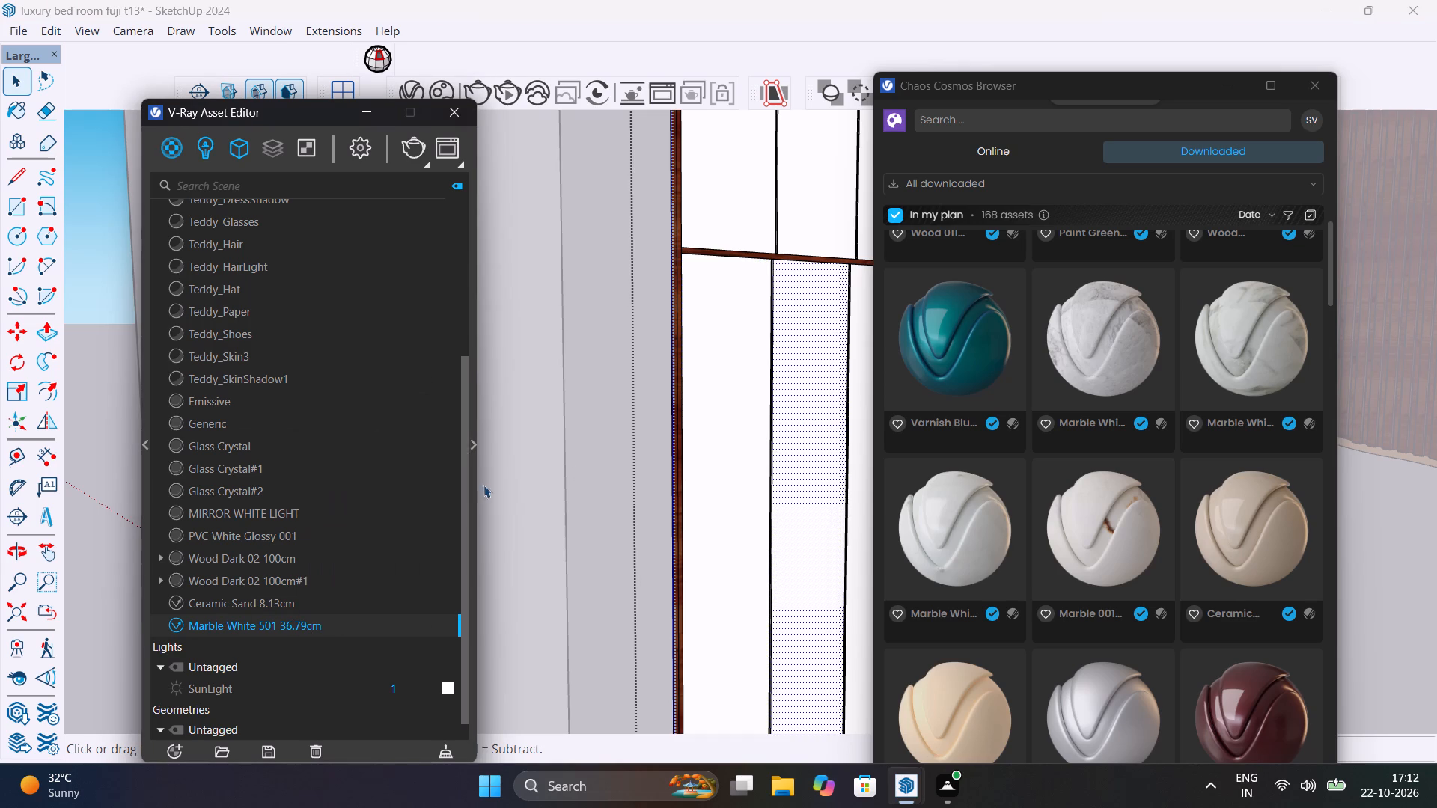
middle_click_drag(628, 493, 361, 565)
left_click(626, 492)
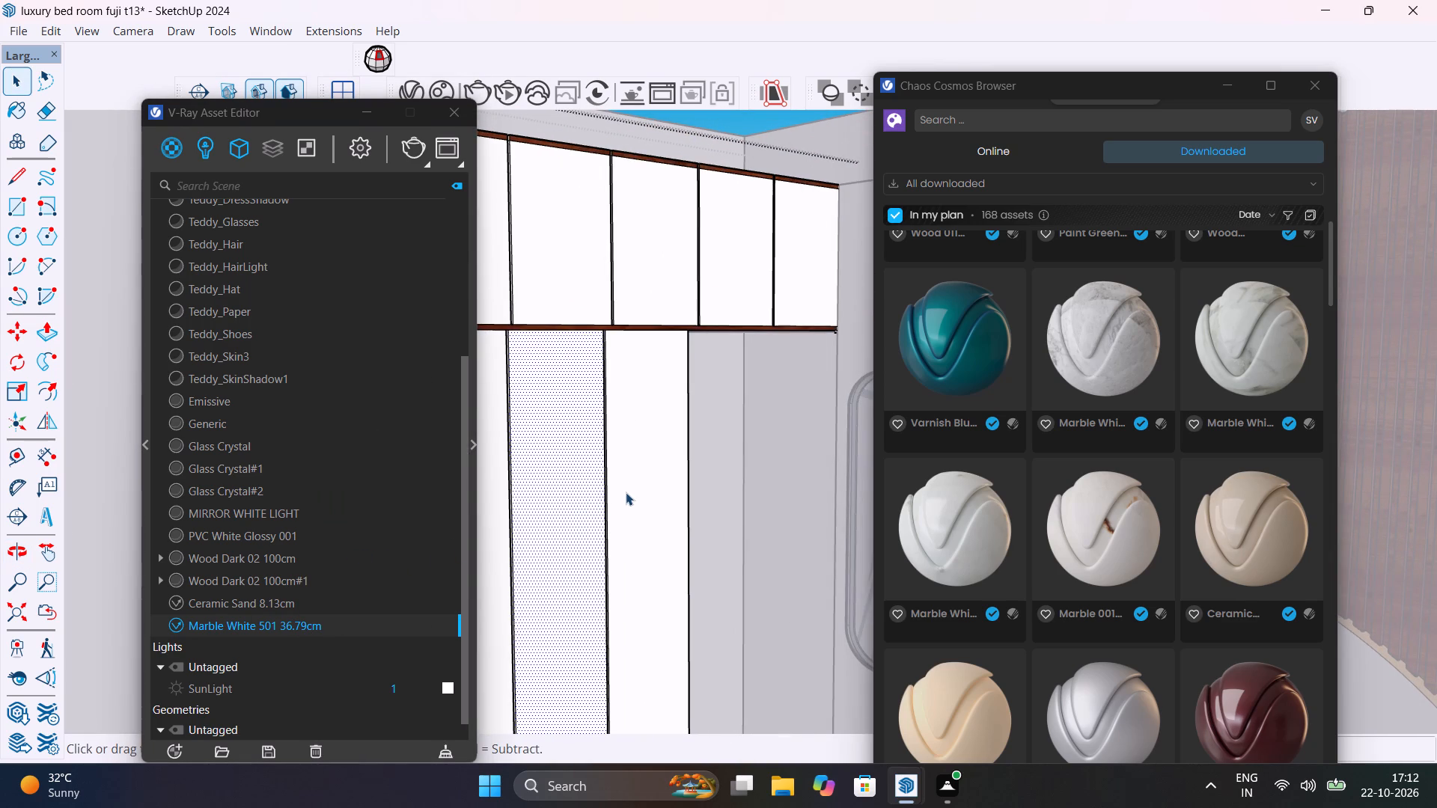
right_click(385, 635)
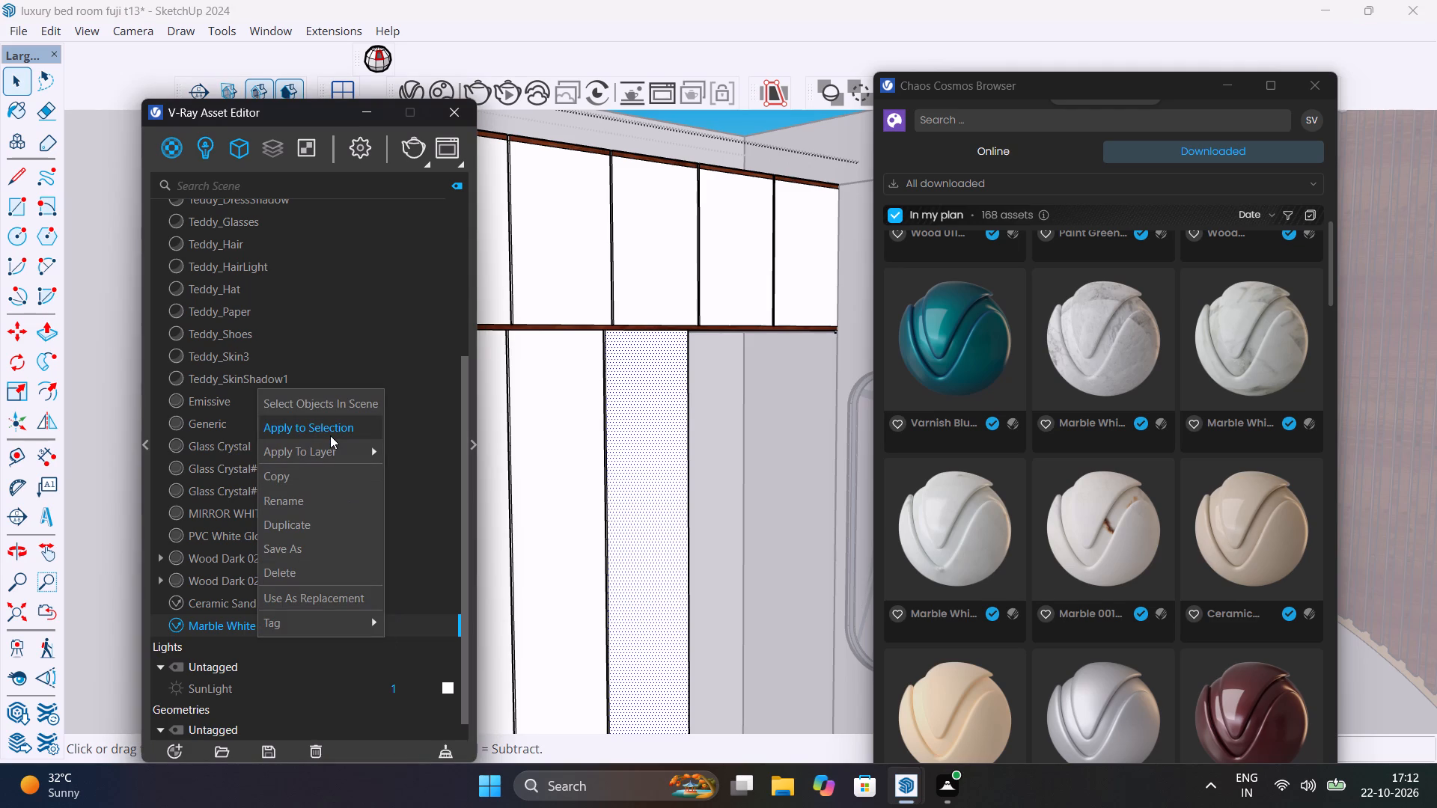
left_click(330, 435)
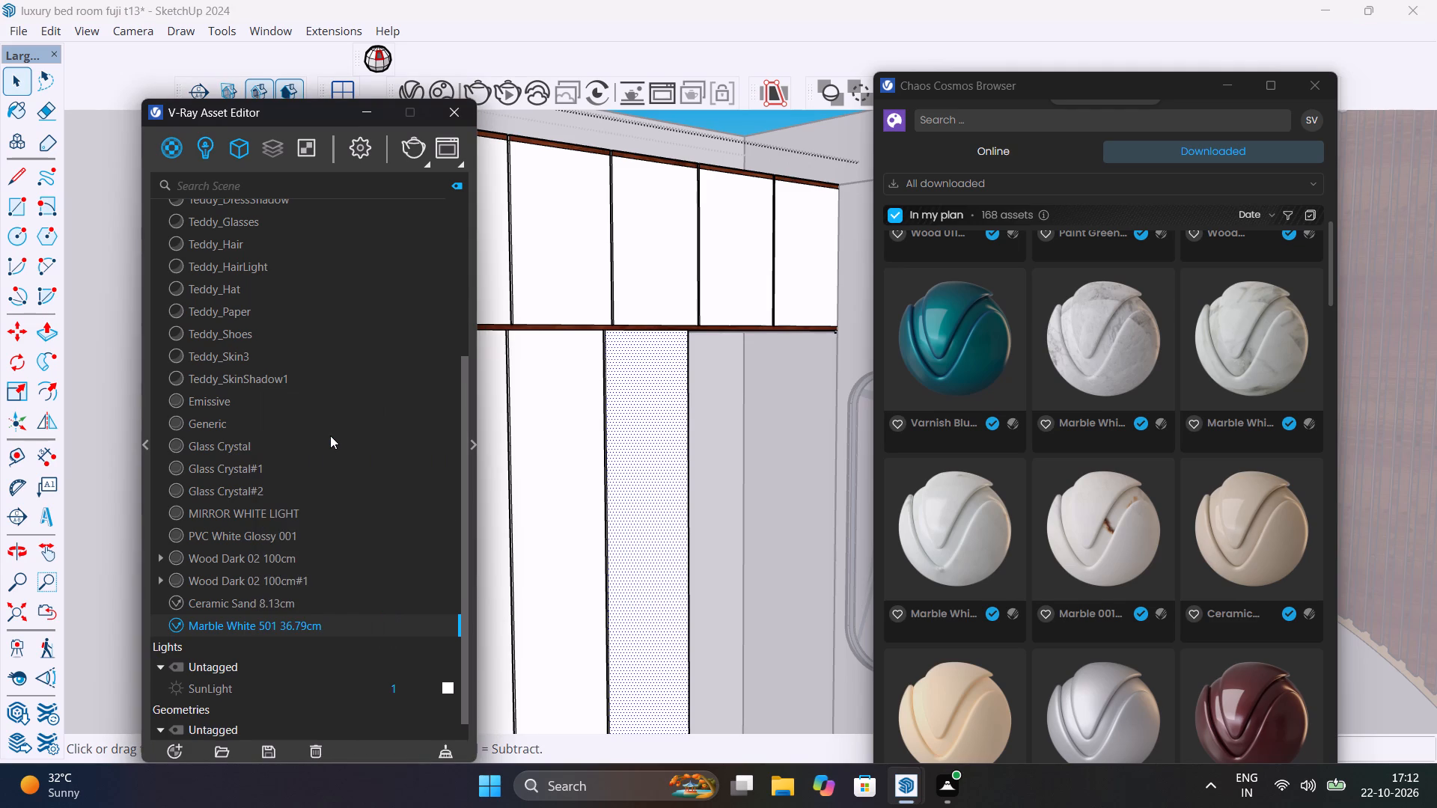
scroll(330, 435, "down", 9)
key("space")
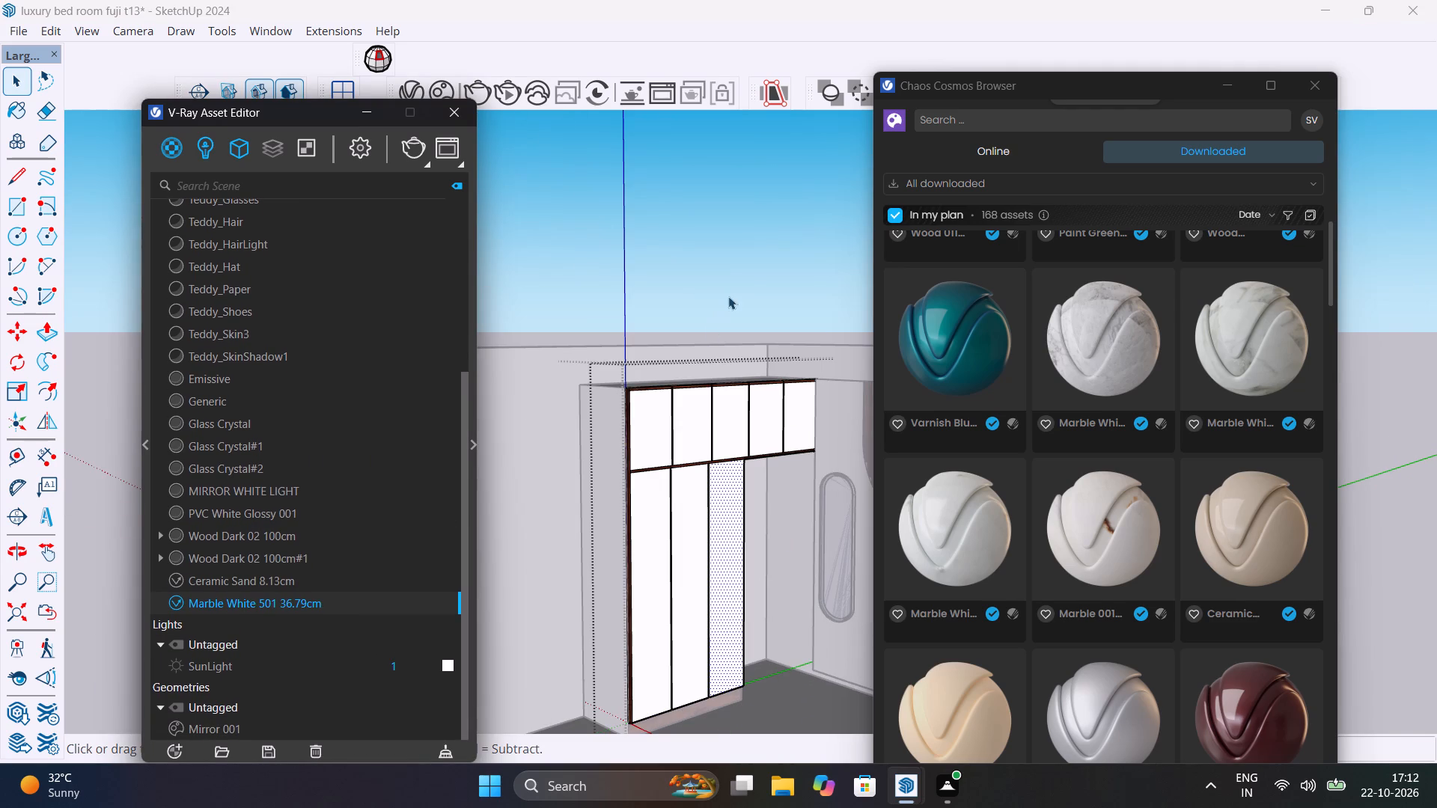
left_click(737, 280)
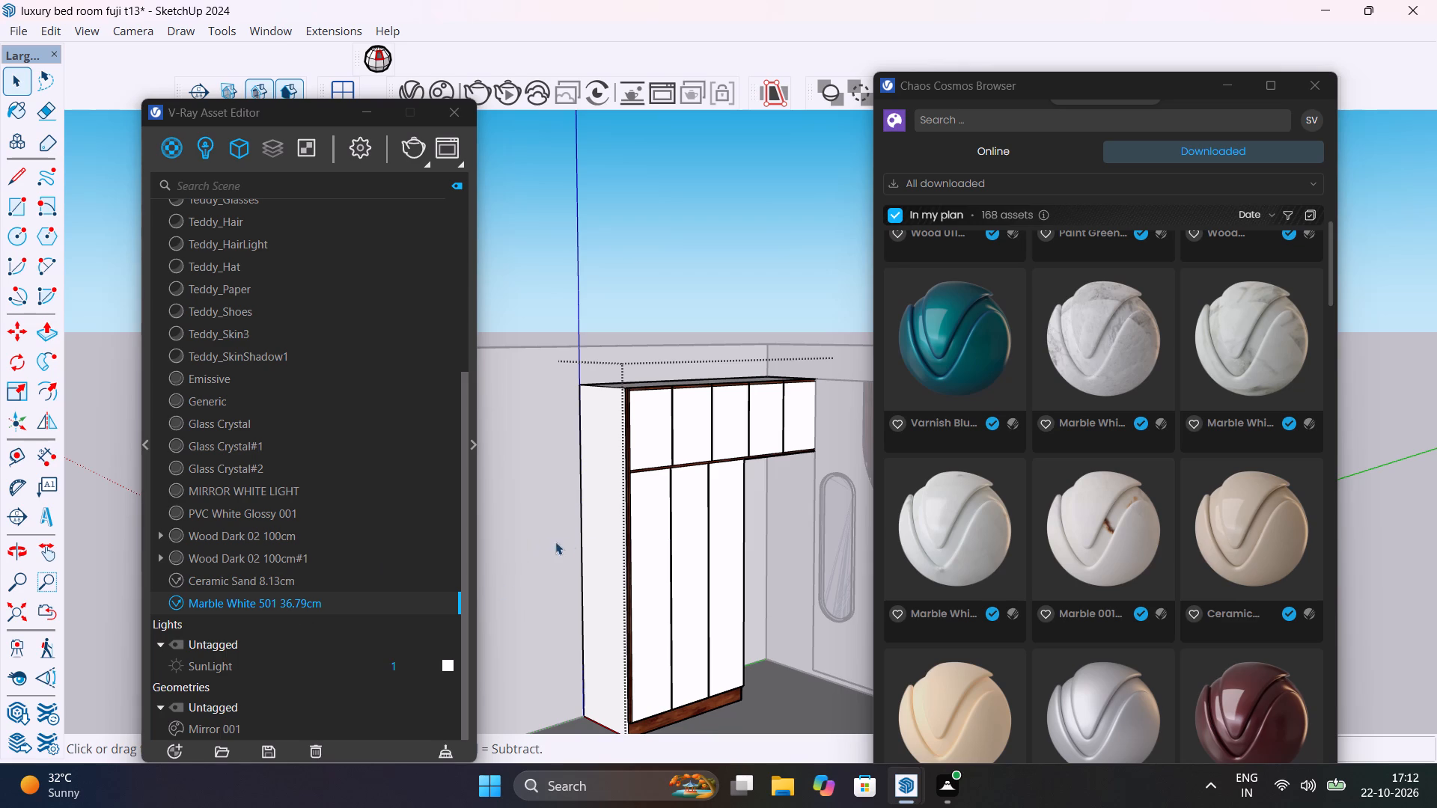
Apply Wood Dark 02 100cm#1 to all connected faces of the wardrobe's carcass, including its side and top.
left_click(592, 536)
scroll(592, 534, "up", 4)
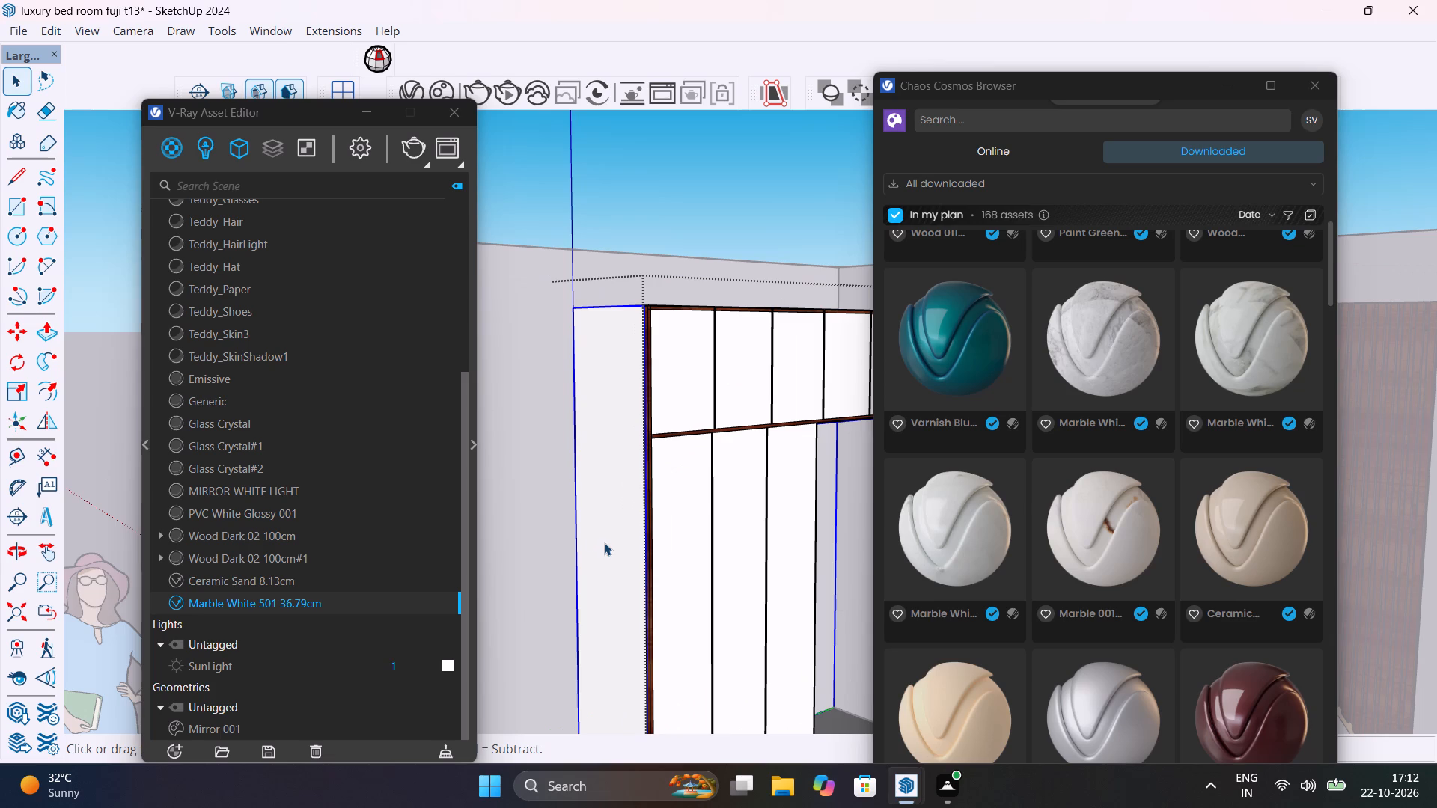
double_click(604, 542)
left_click(609, 550)
double_click(635, 554)
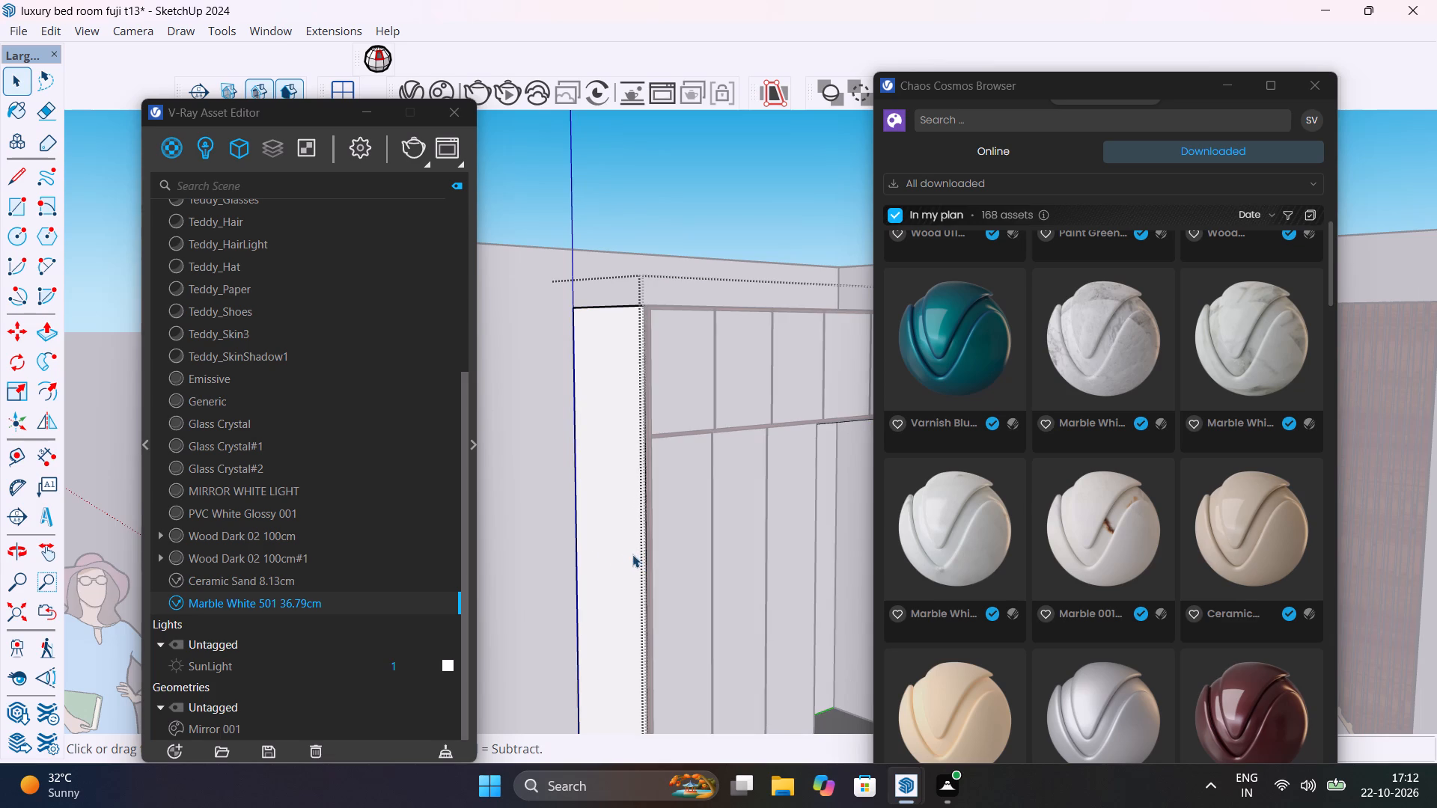
left_click(632, 553)
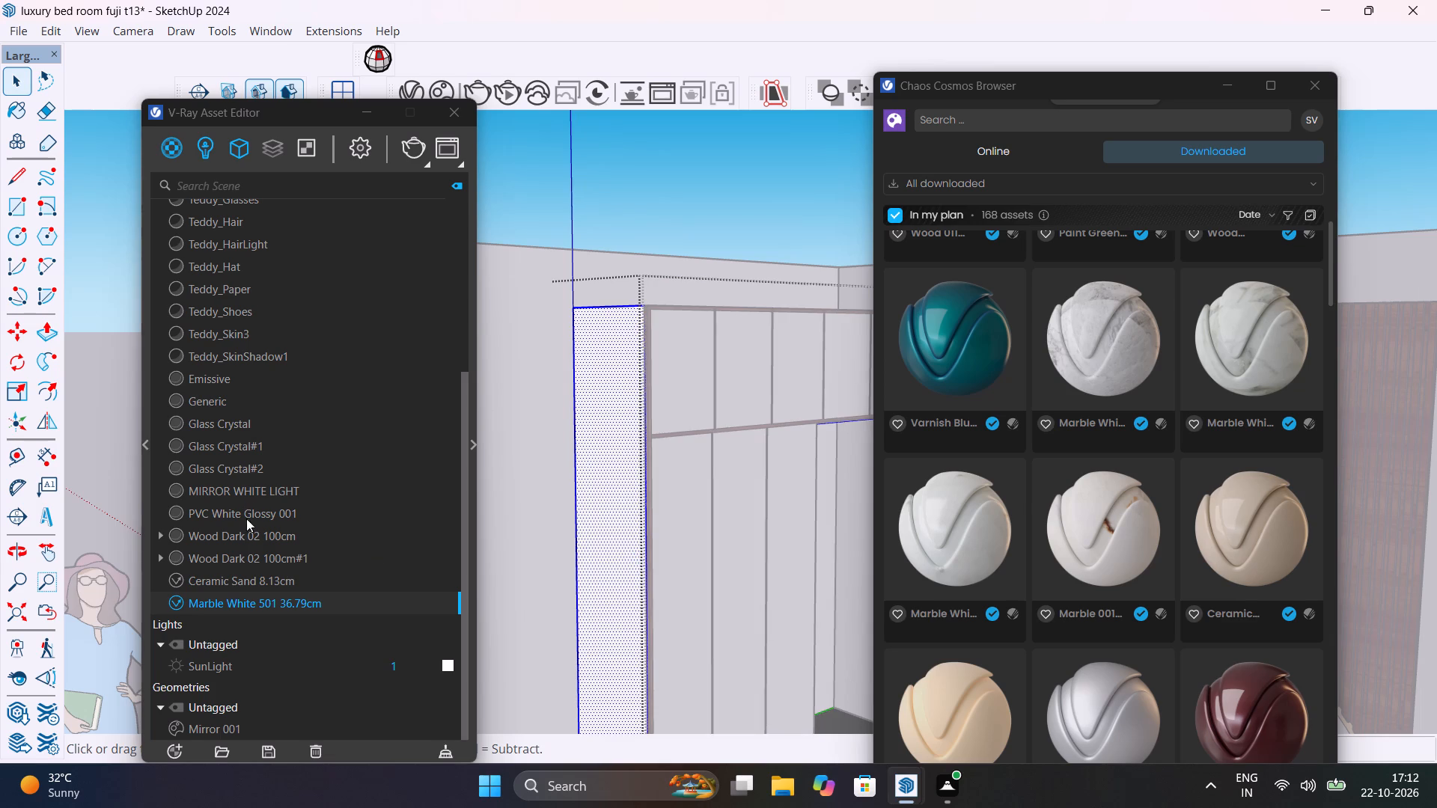
left_click(275, 560)
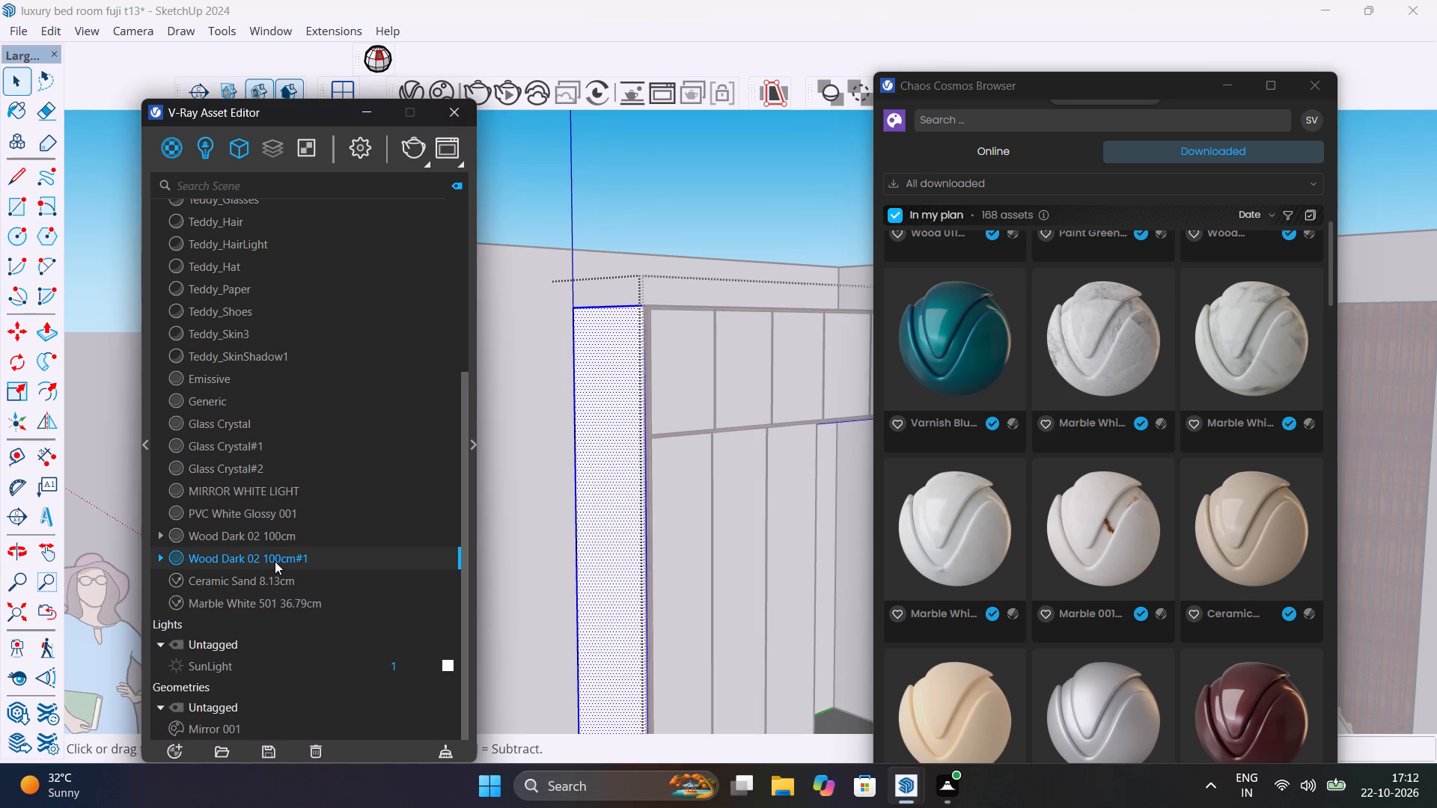
right_click(275, 561)
left_click(335, 349)
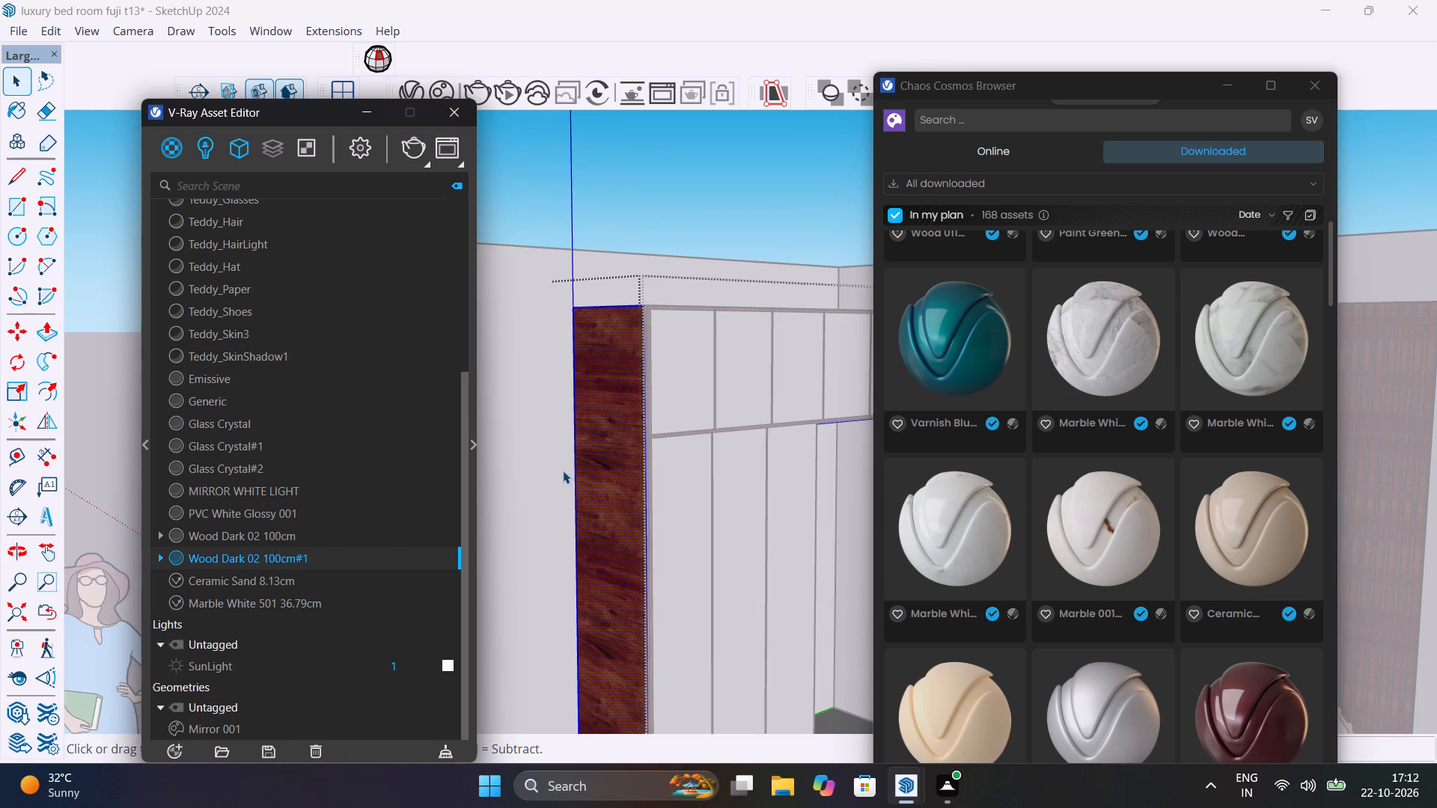
middle_click_drag(622, 519, 619, 618)
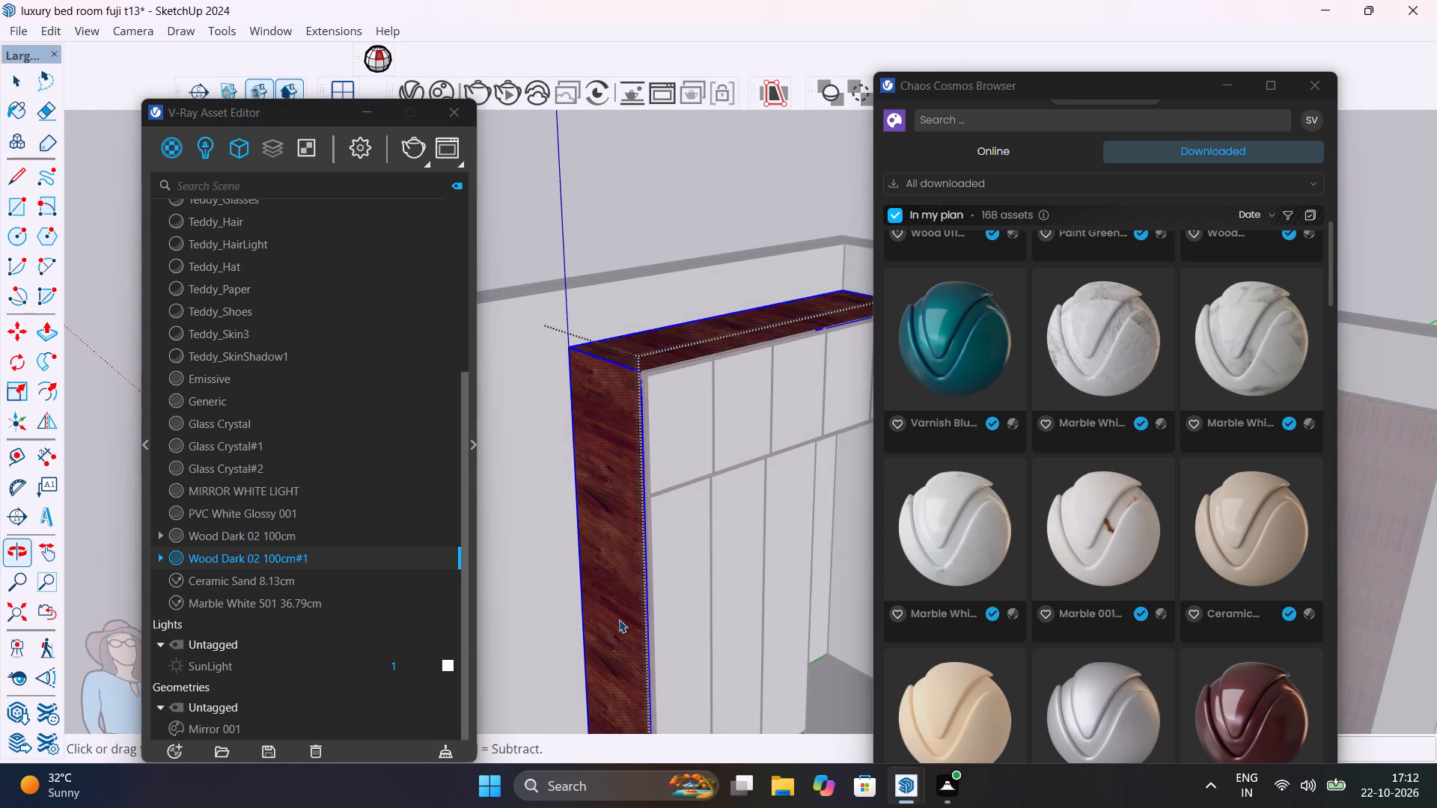
scroll(619, 619, "down", 5)
left_click(700, 244)
scroll(760, 456, "down", 5)
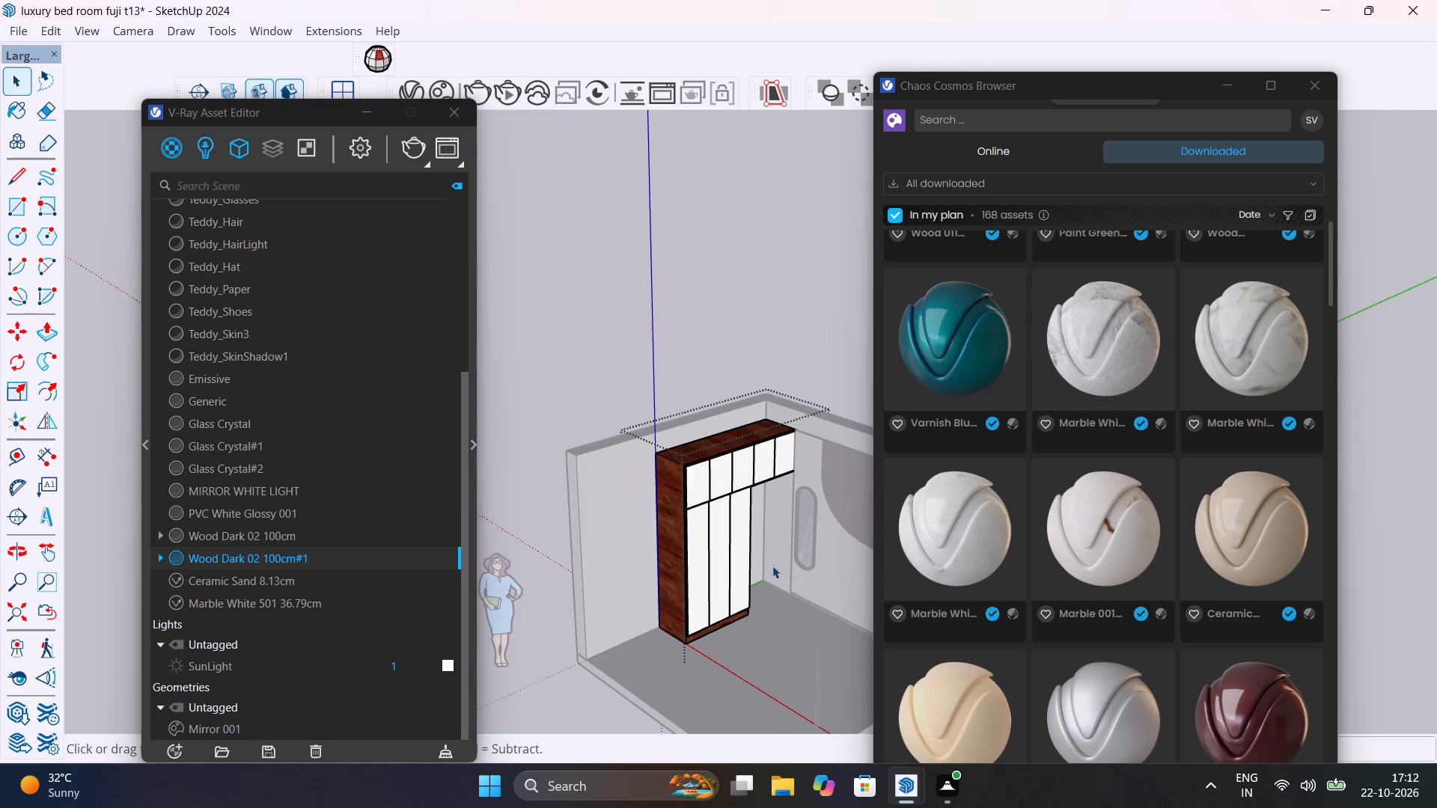
middle_click_drag(760, 559, 753, 464)
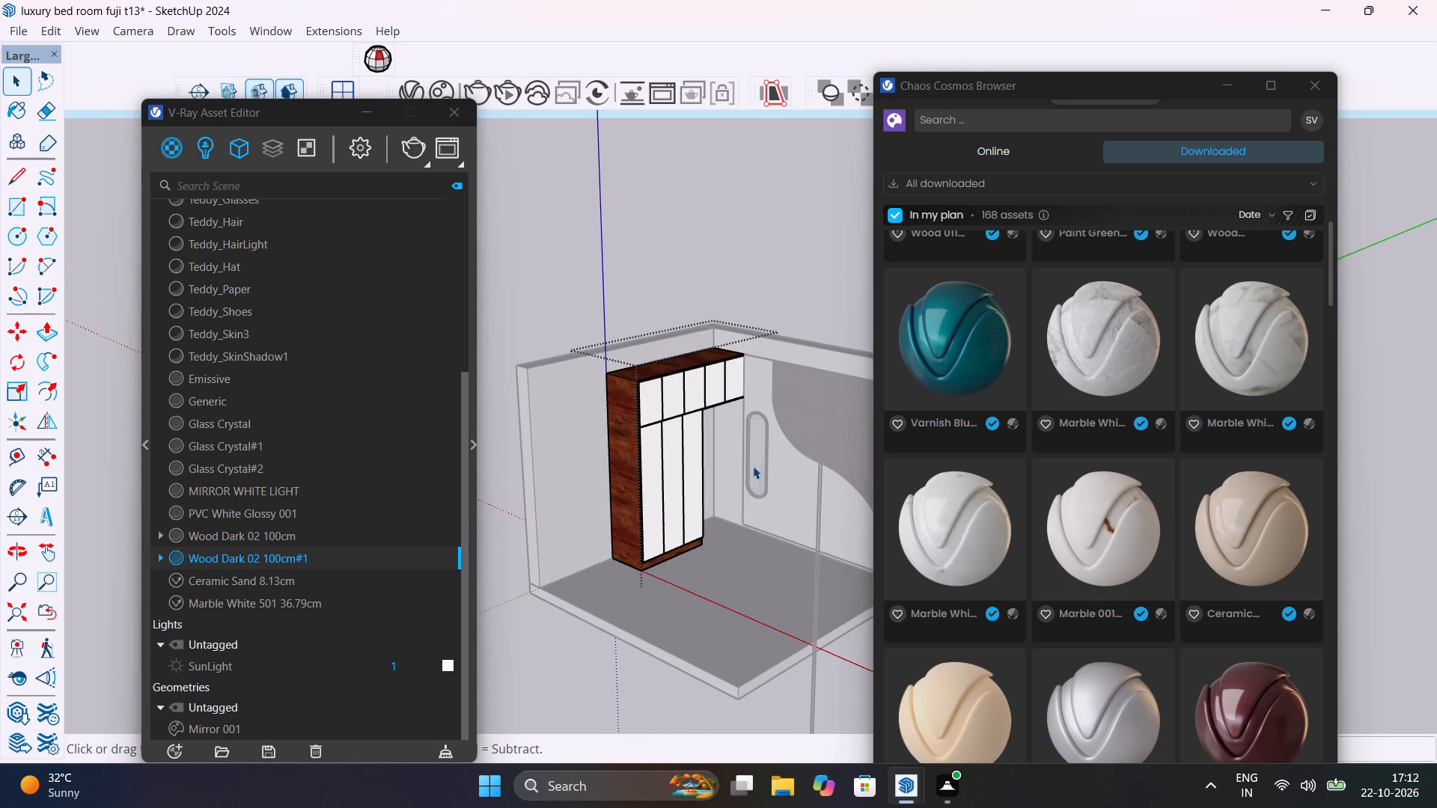
Close the Chaos Cosmos browser.
left_click(1305, 85)
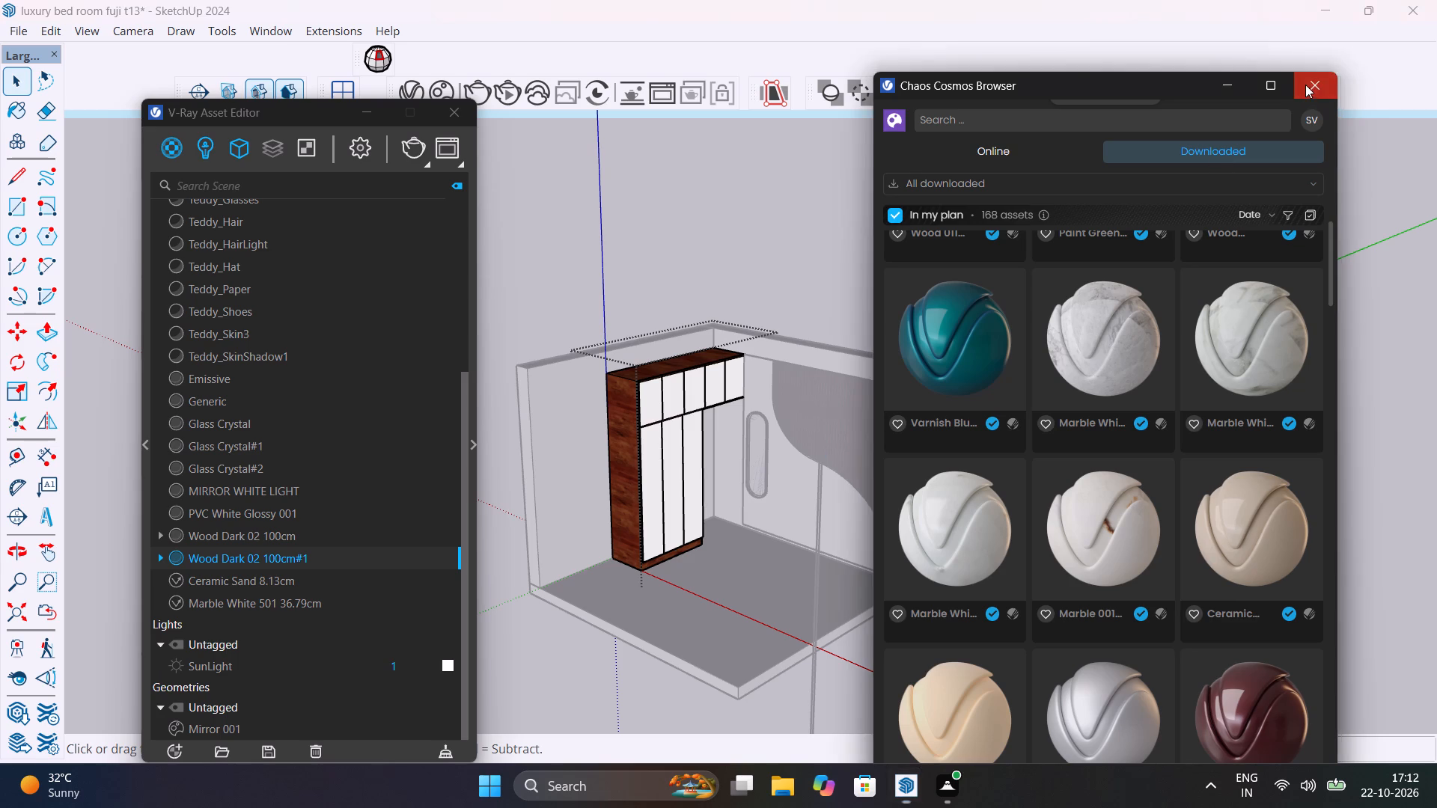
left_click(974, 353)
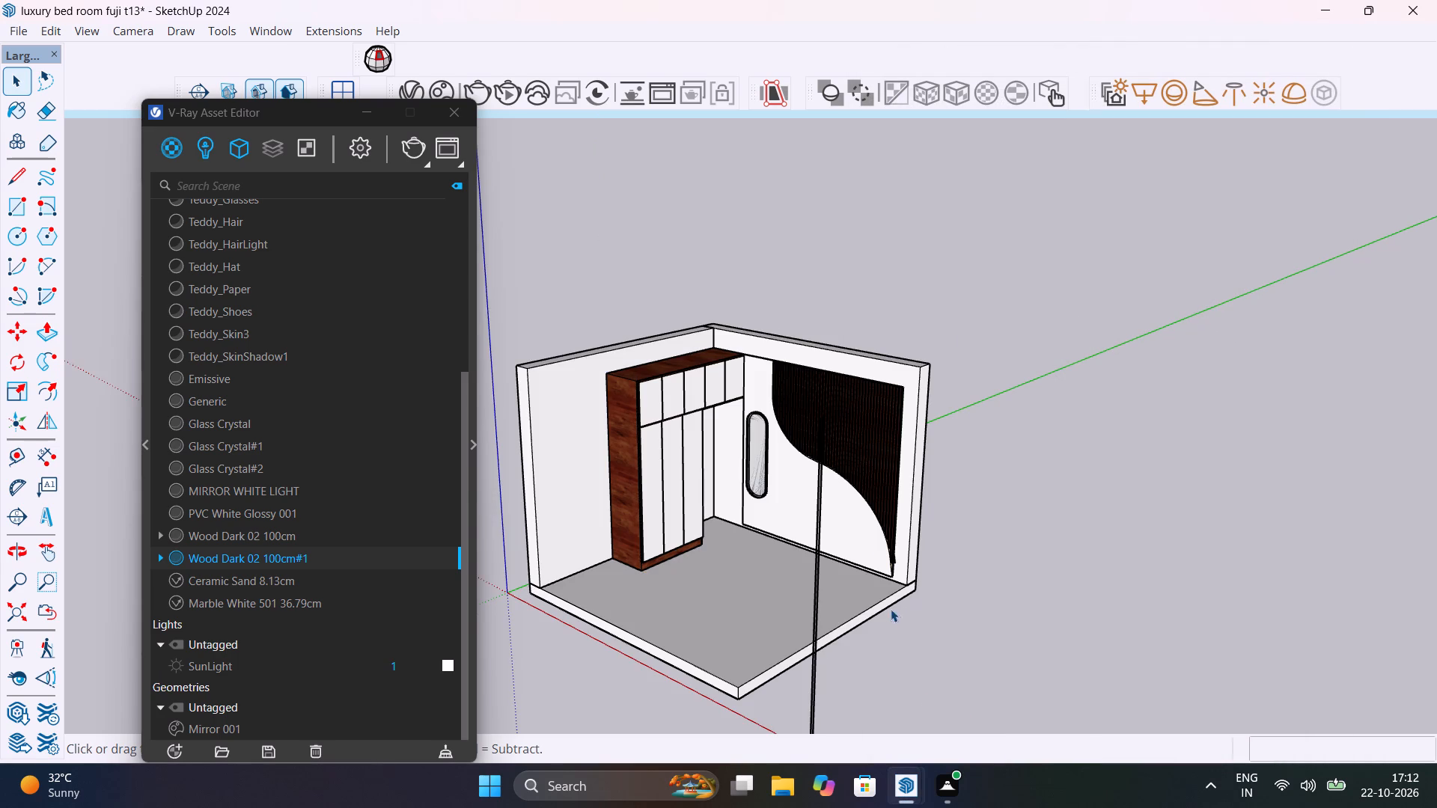
middle_click_drag(908, 600, 1052, 497)
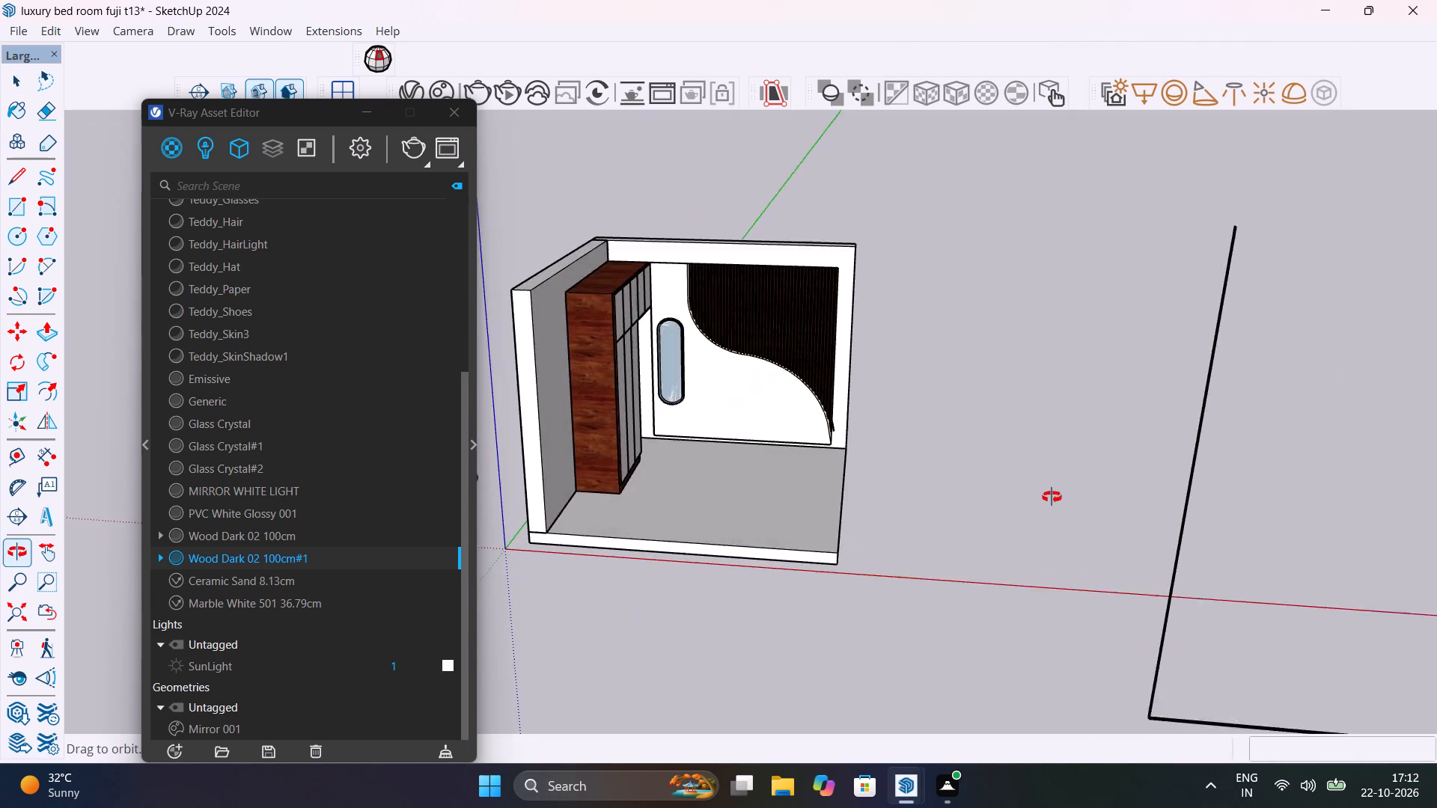
Delete the loose L-shaped lines lying on the ground beside the bedroom.
middle_click_drag(1052, 497, 1052, 512)
scroll(1052, 515, "down", 16)
left_click_drag(1092, 377, 1061, 673)
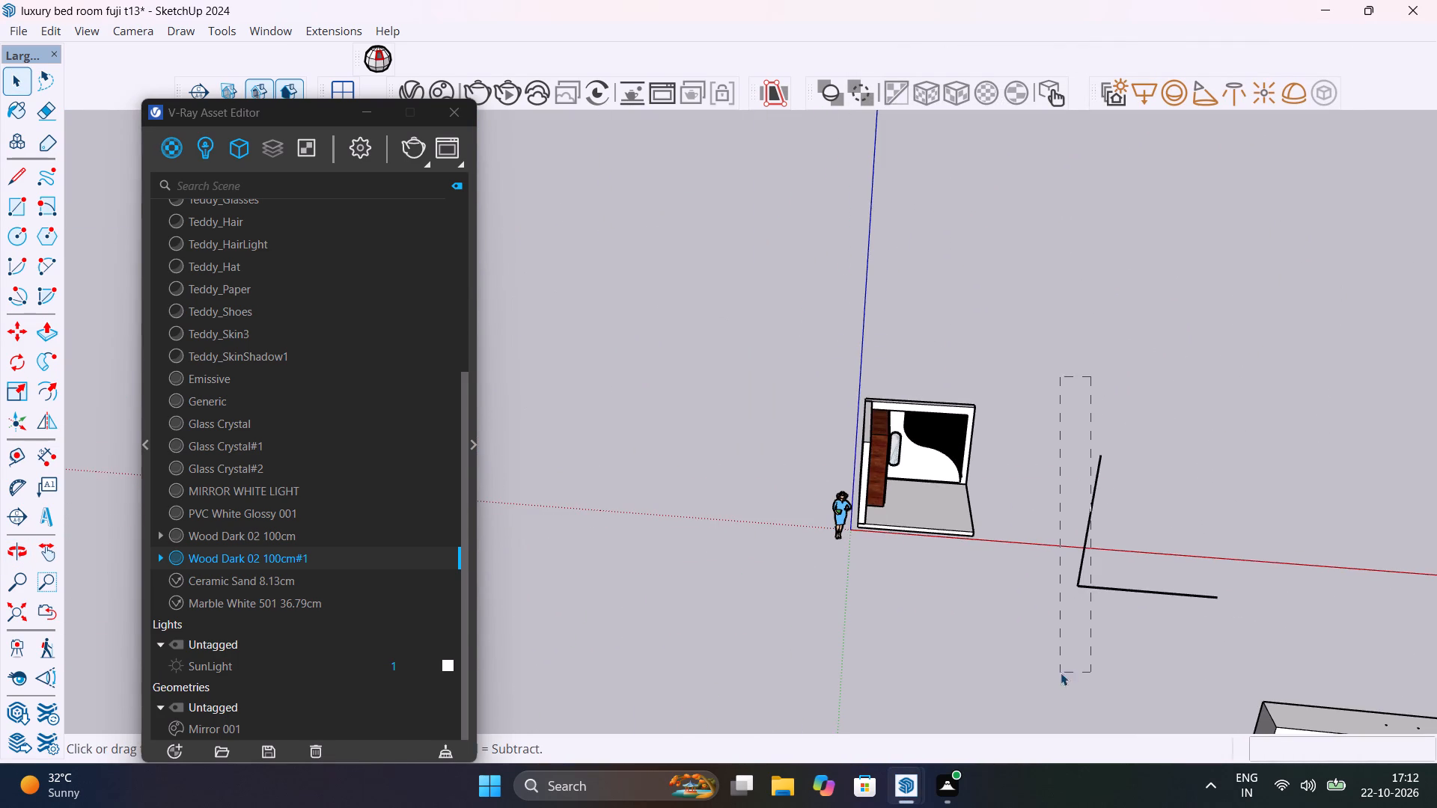
left_click_drag(1061, 673, 1281, 666)
left_click_drag(1346, 637, 1026, 429)
key("Delete")
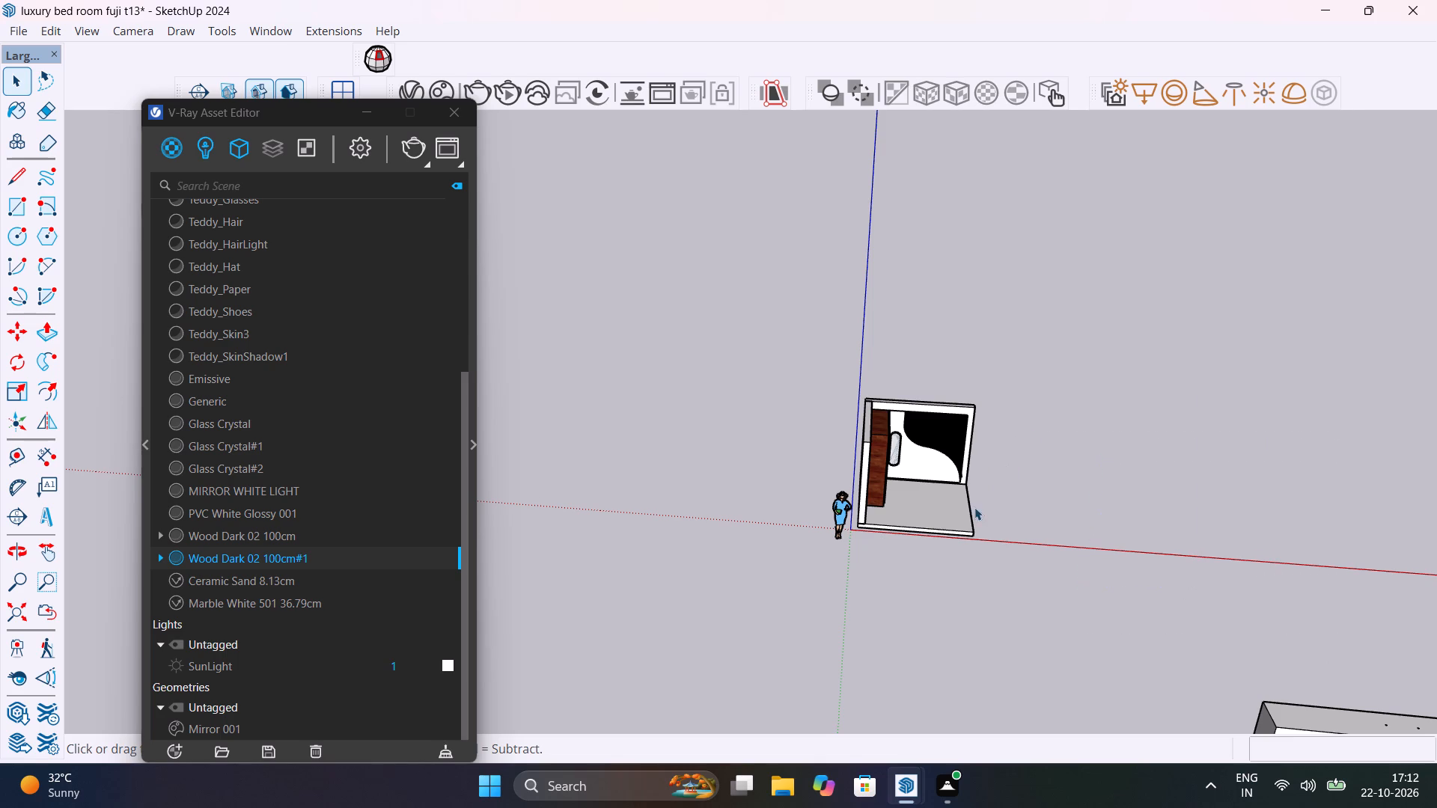
Import the Marble White 601 37.77cm material from the downloaded Chaos Cosmos assets.
scroll(974, 507, "up", 13)
middle_click_drag(1000, 551, 939, 479)
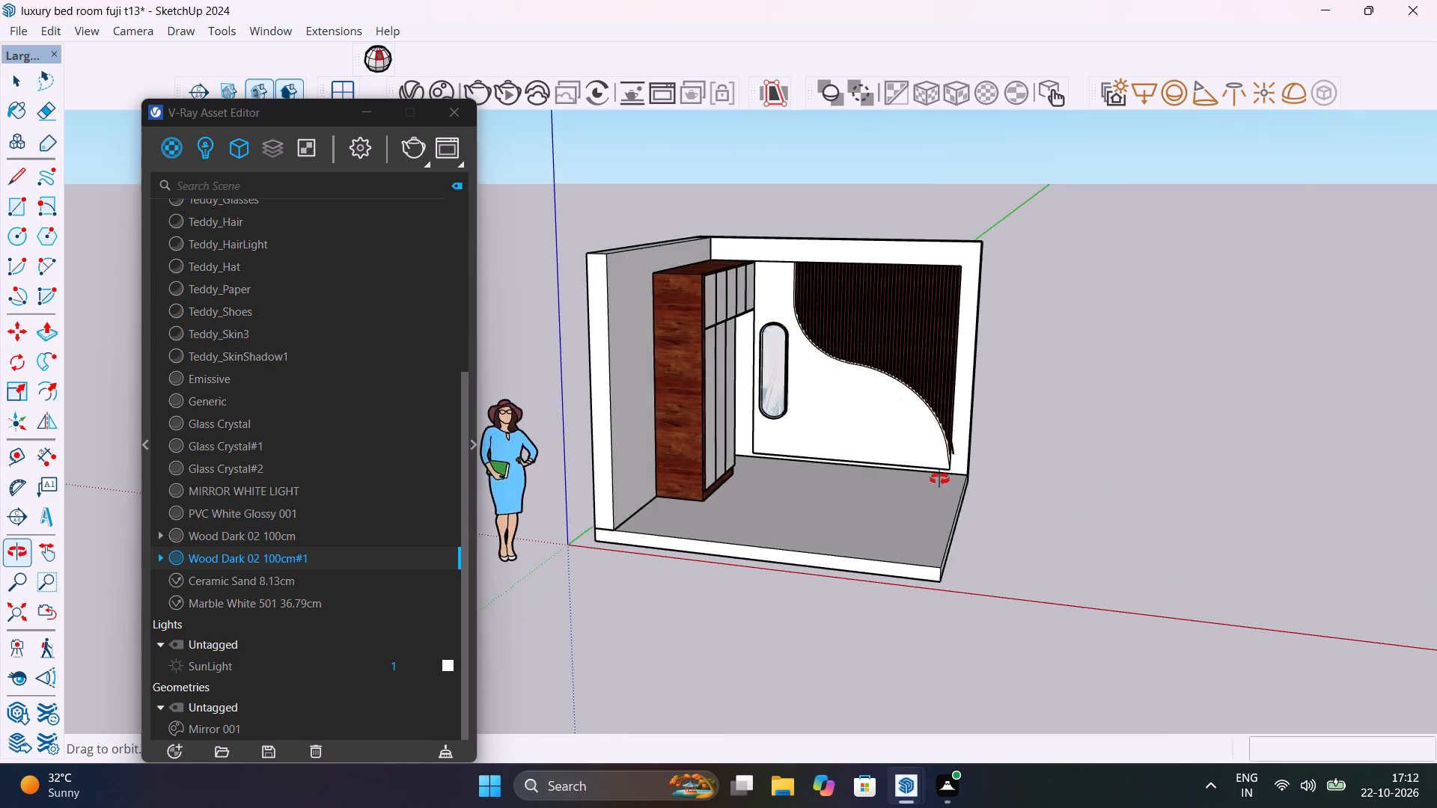
middle_click_drag(939, 479, 961, 549)
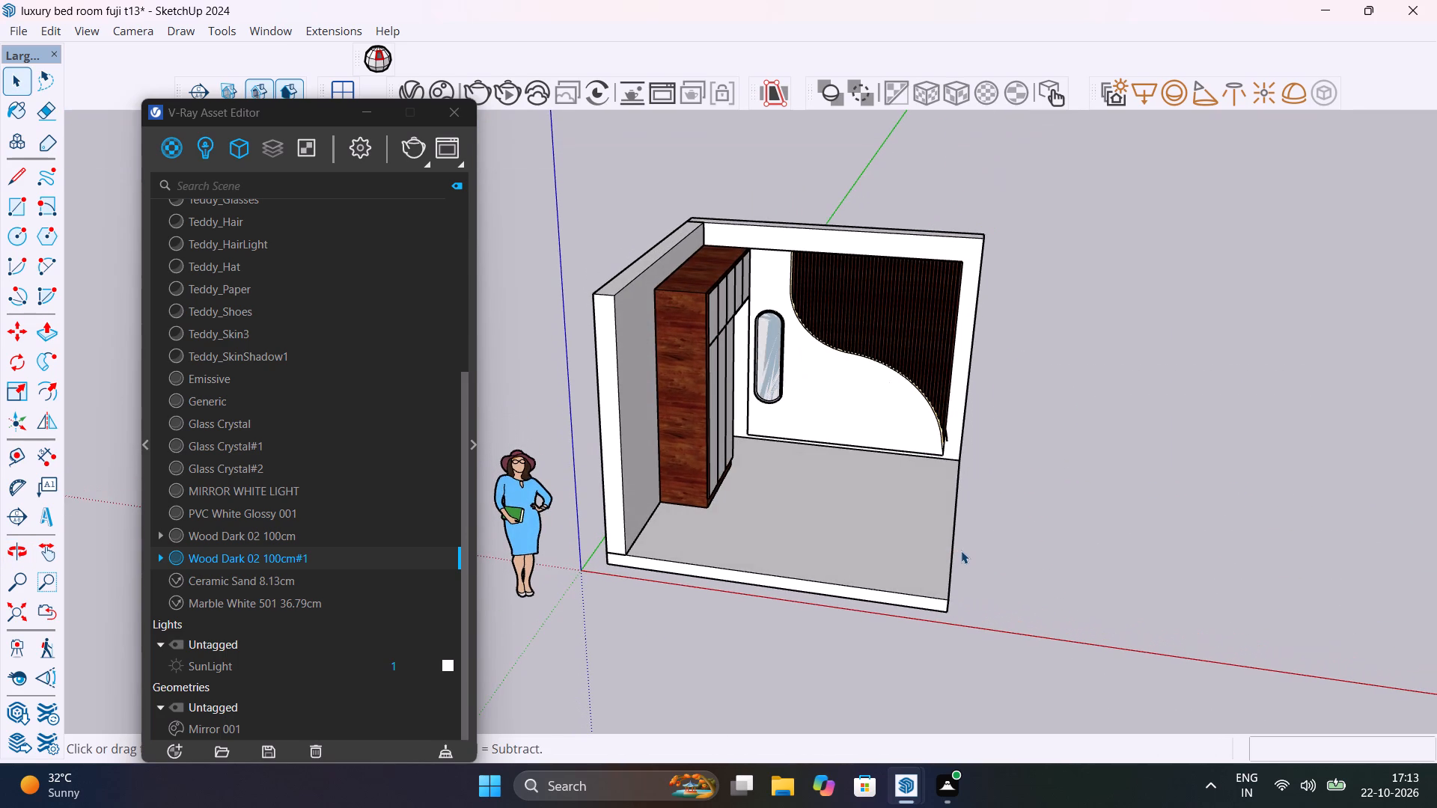
scroll(808, 515, "up", 4)
middle_click_drag(864, 531, 850, 703)
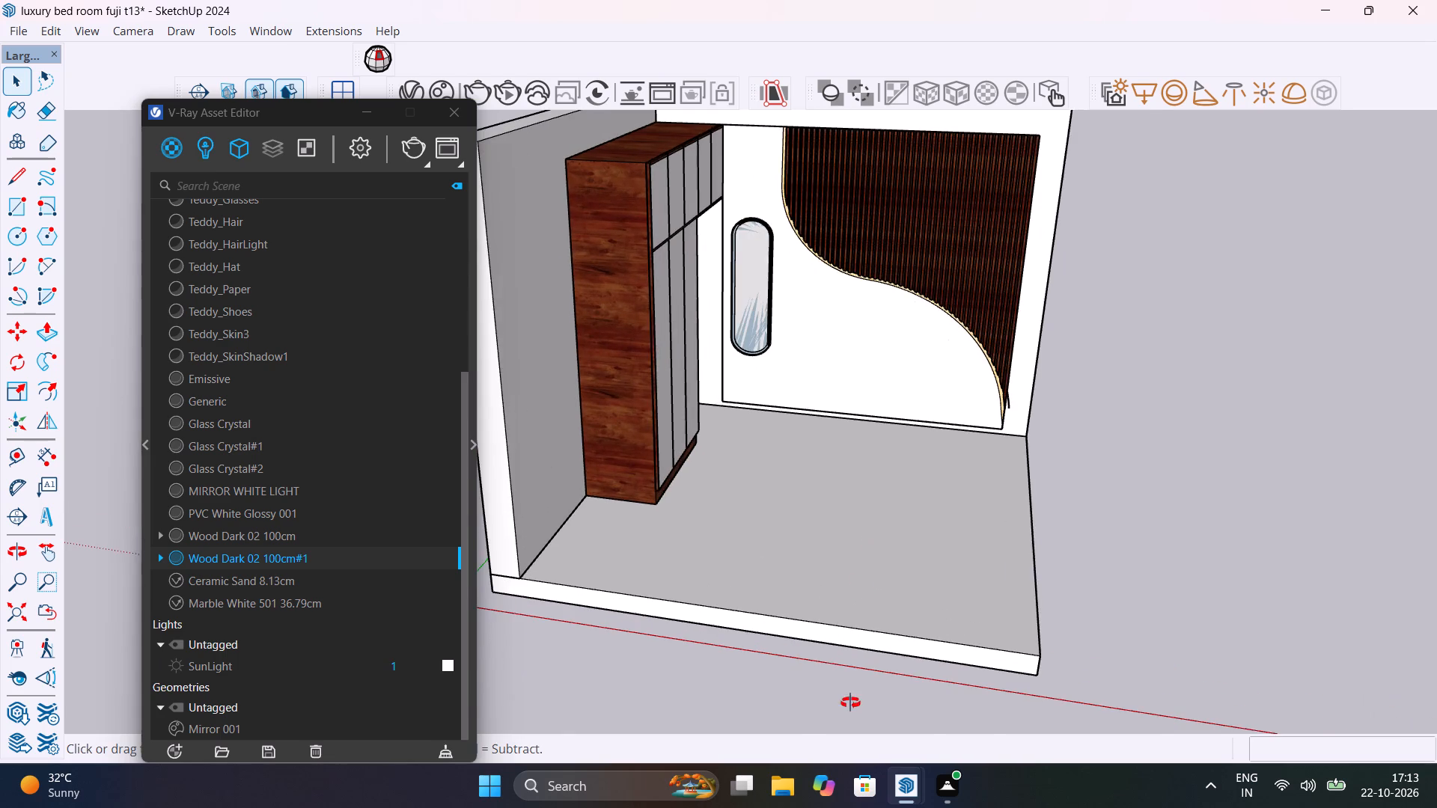
middle_click_drag(850, 703, 850, 706)
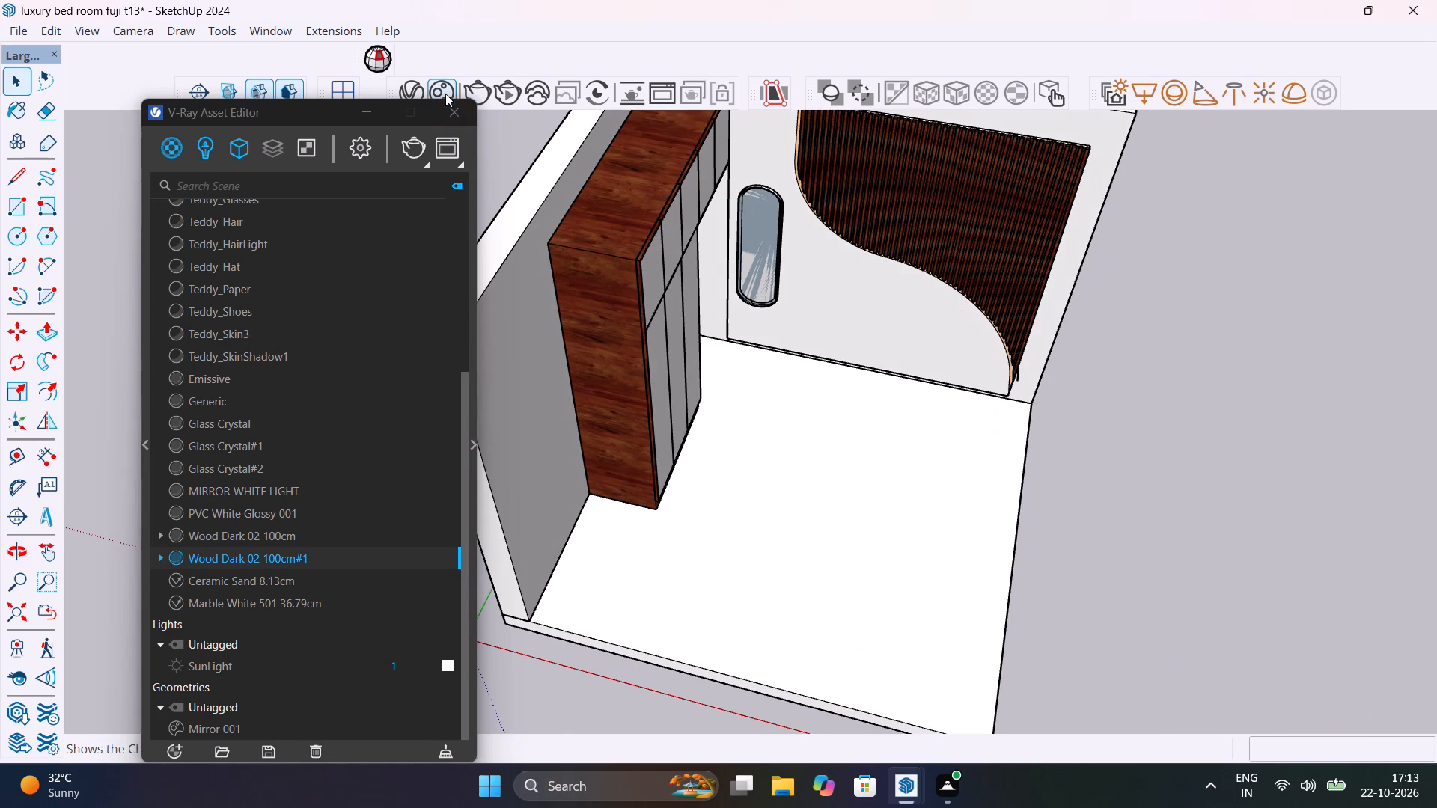
left_click(445, 92)
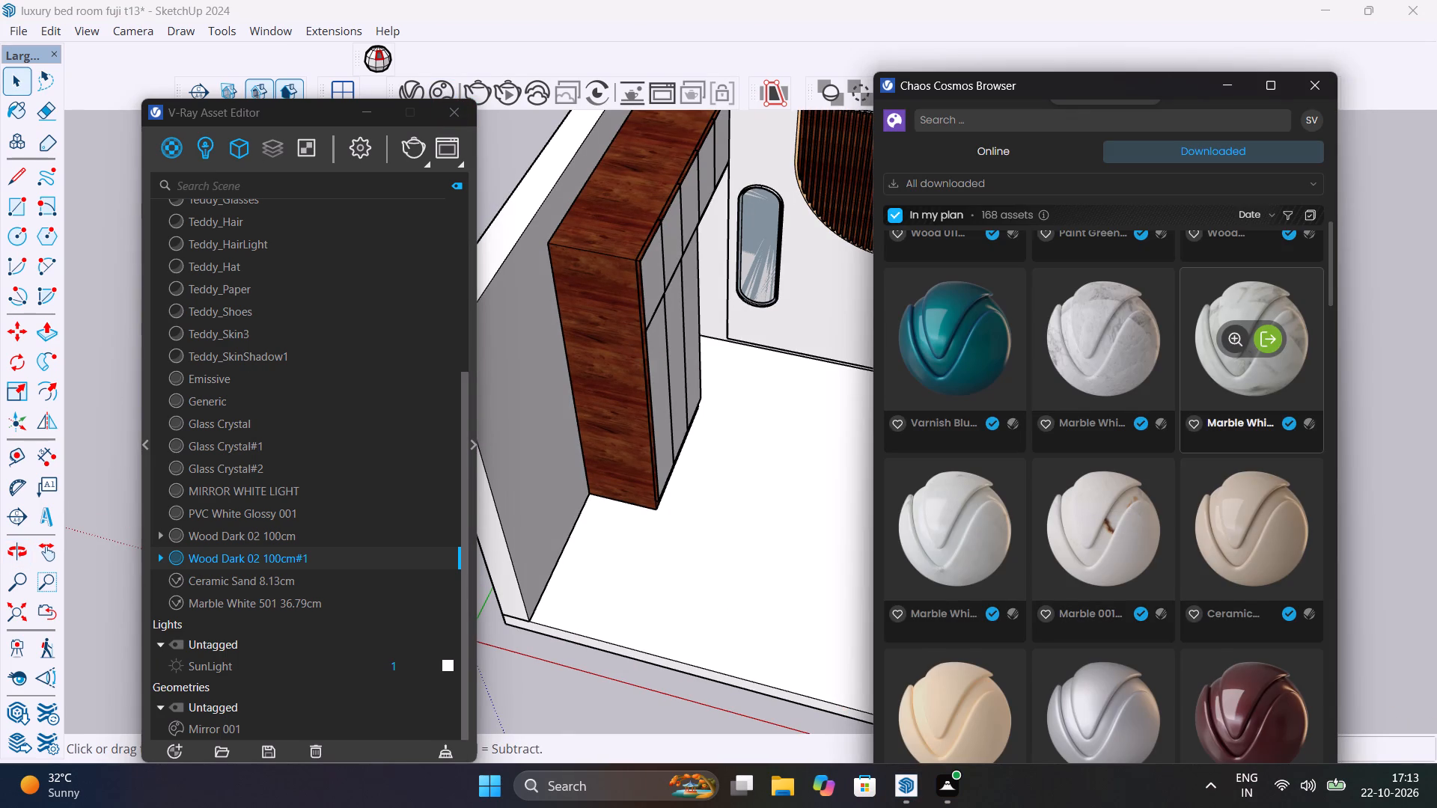
scroll(1275, 382, "down", 4)
scroll(1275, 382, "up", 4)
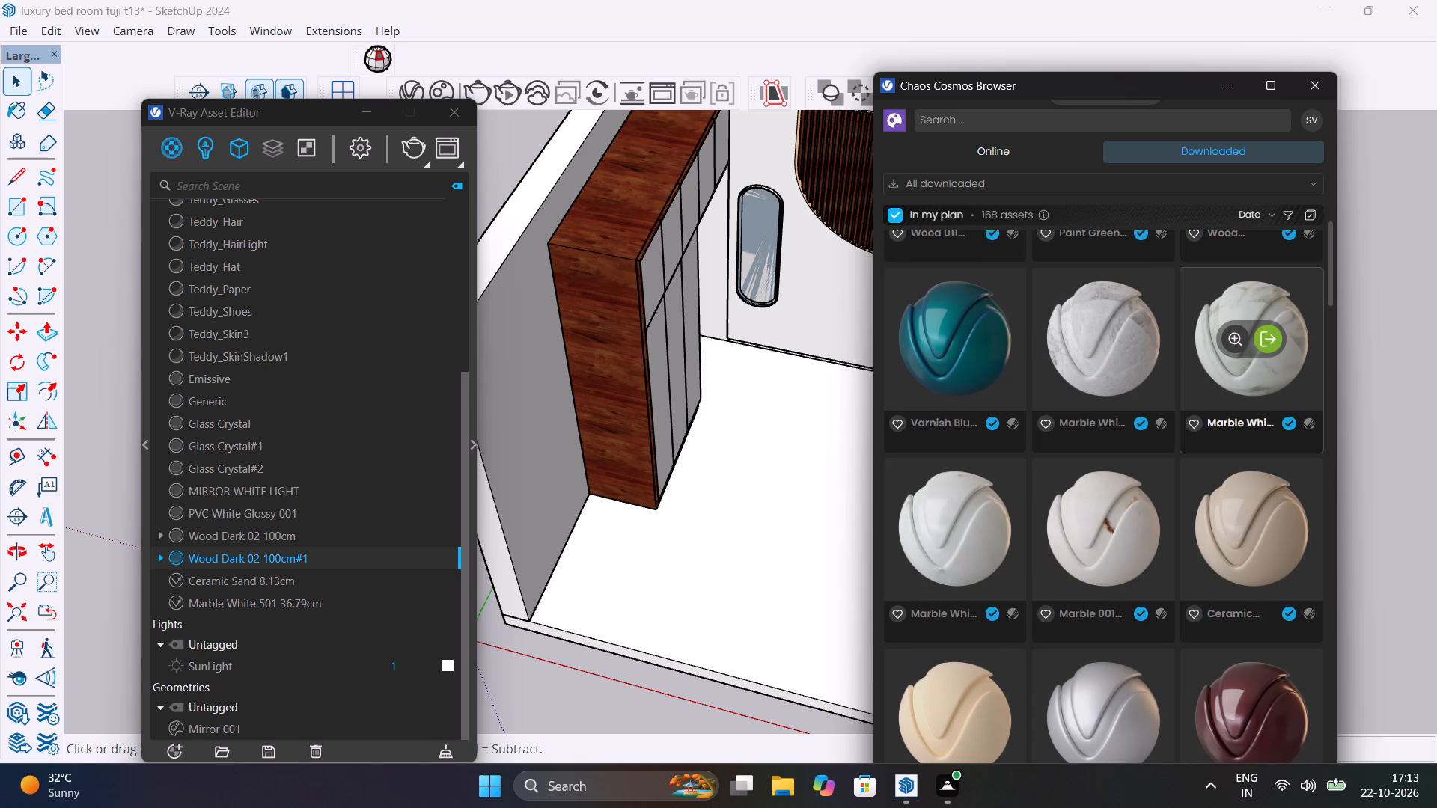
left_click(1266, 345)
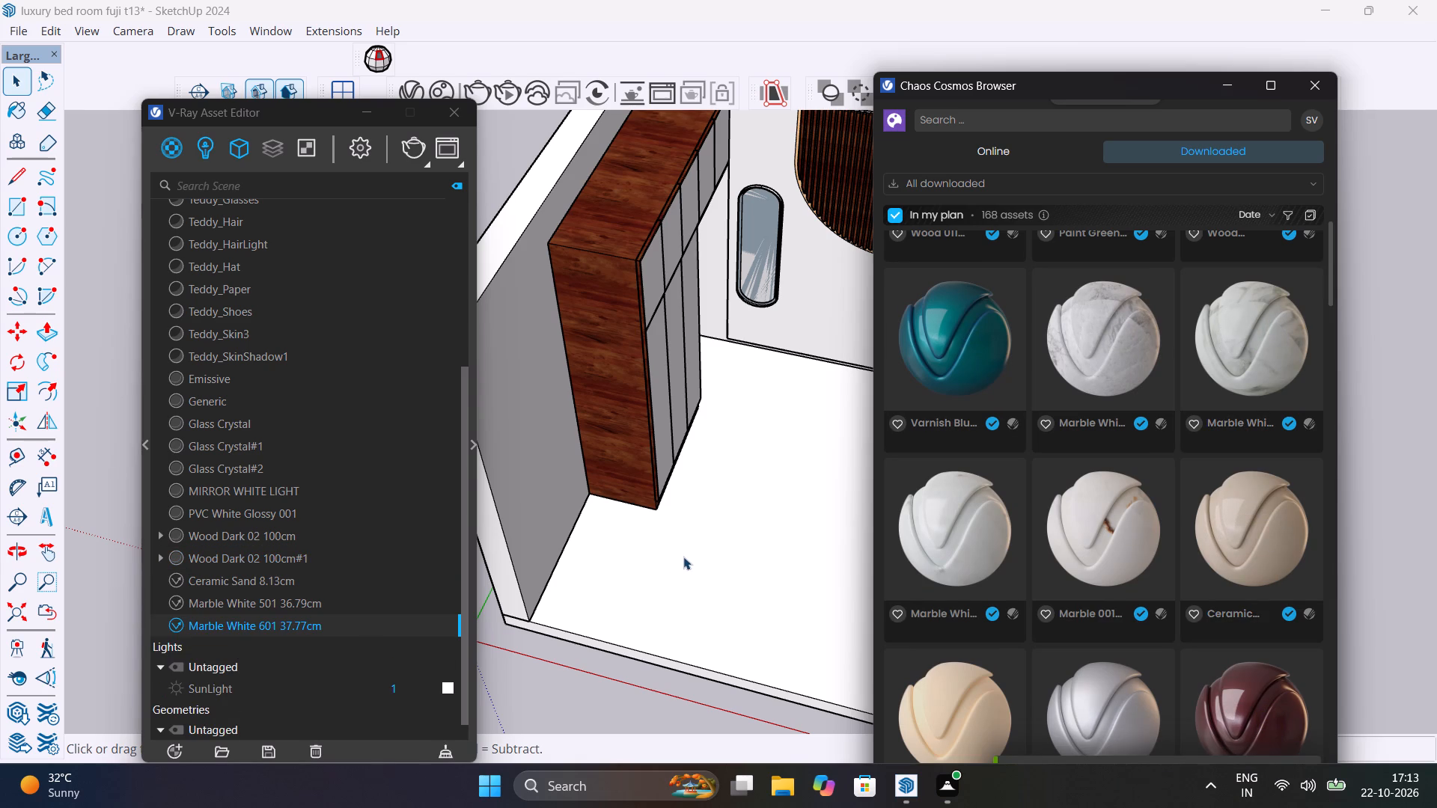
Apply Marble White 601 37.77cm to the room's floor face, leave the group and close the Cosmos browser.
left_click(691, 555)
double_click(690, 555)
left_click(692, 558)
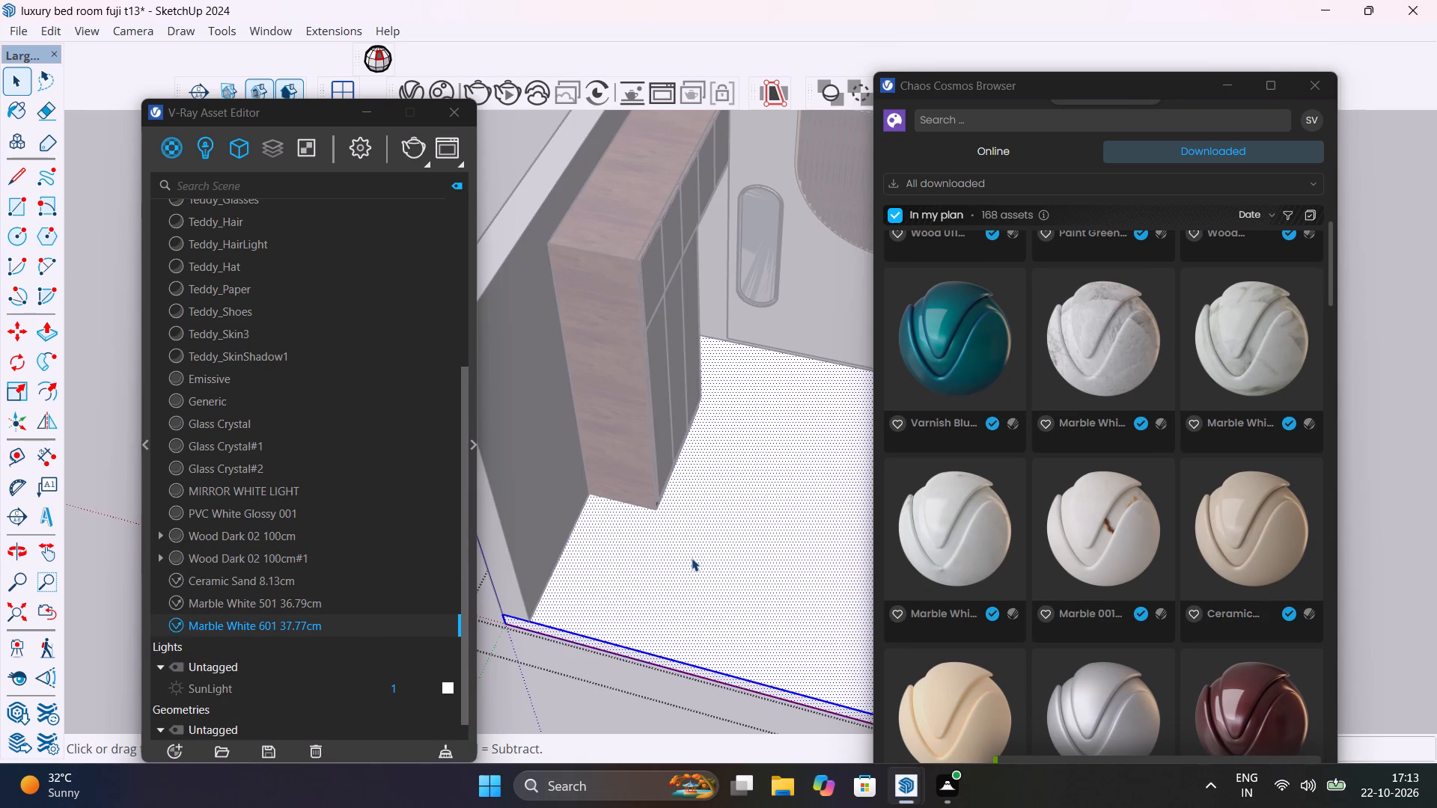
left_click(692, 558)
right_click(362, 626)
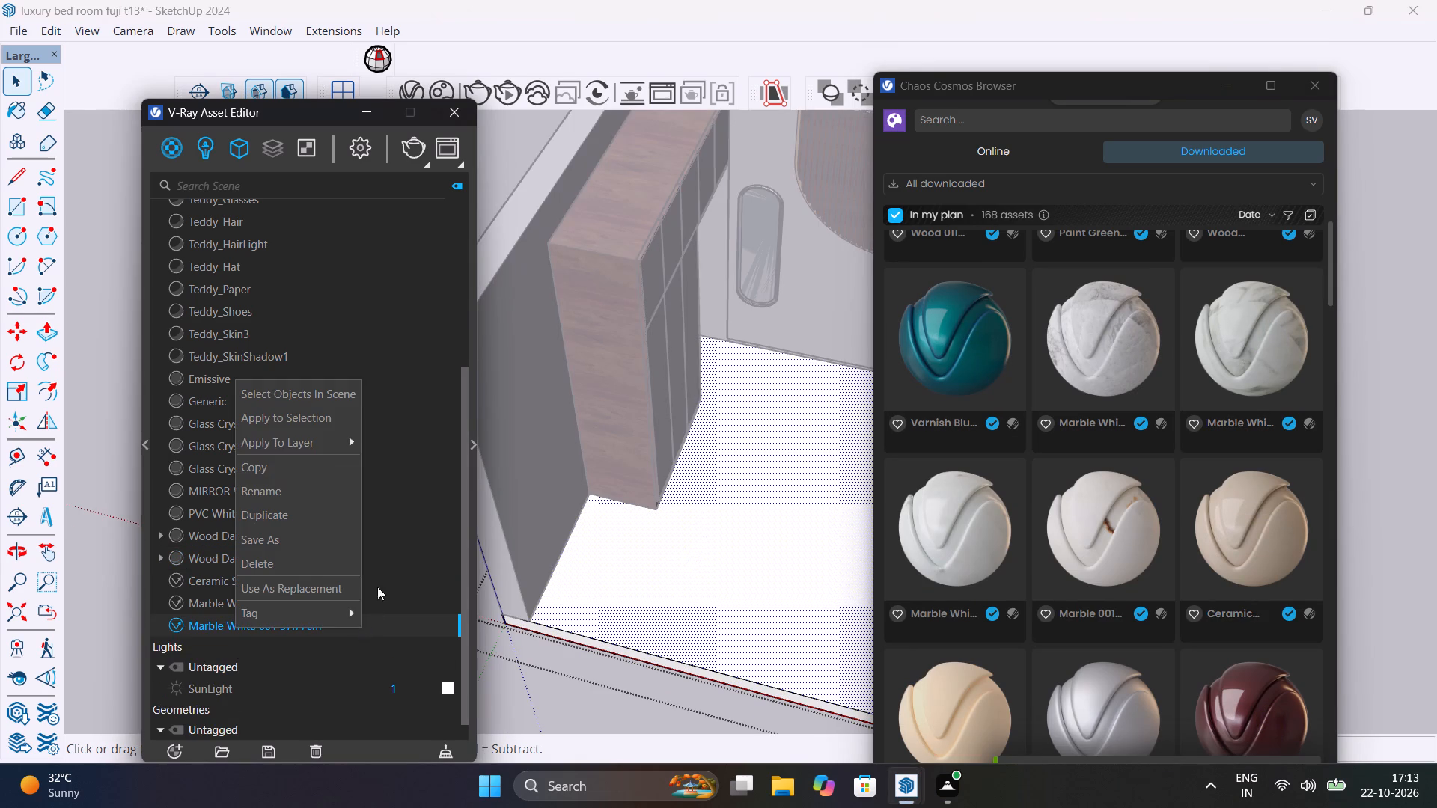
left_click(317, 420)
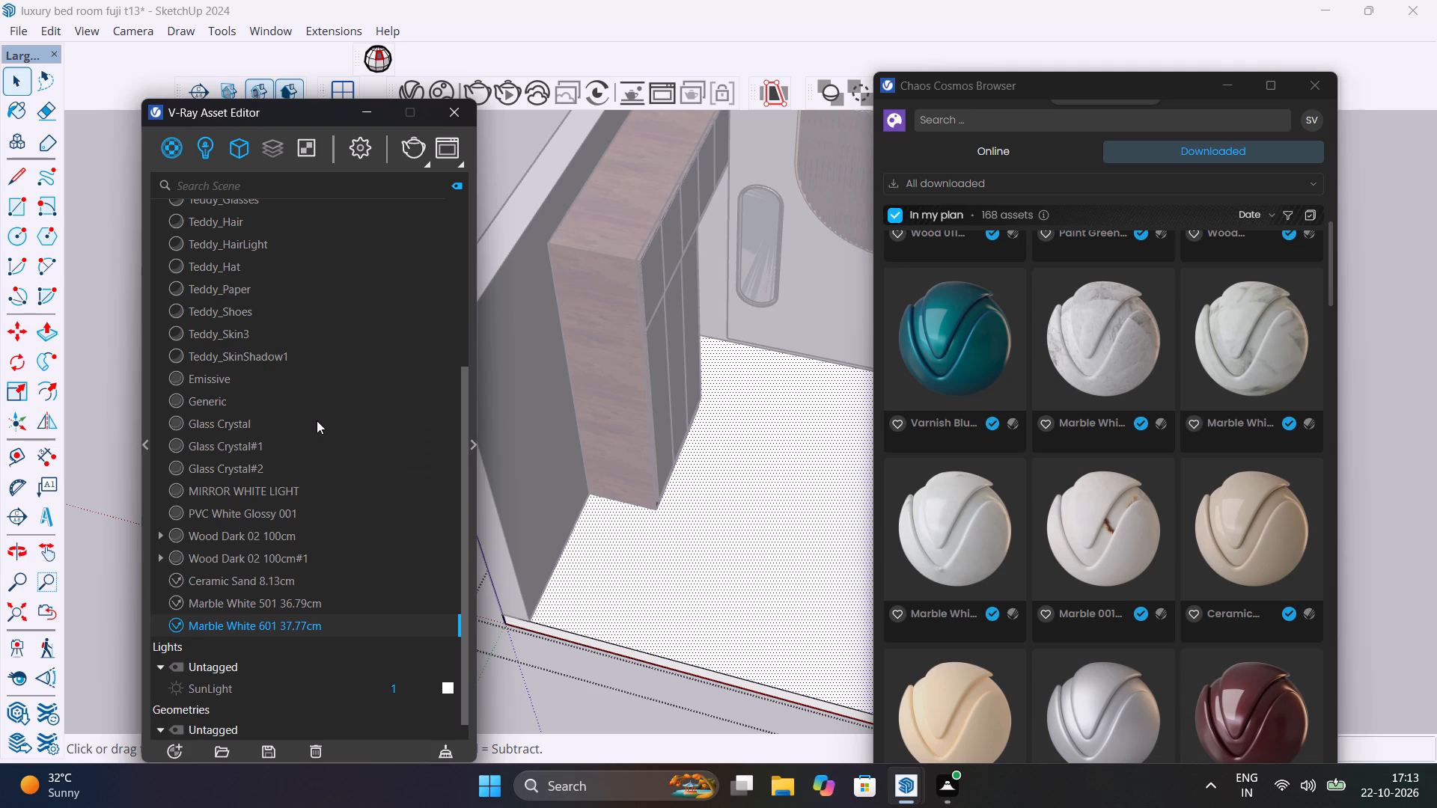
left_click_drag(1120, 97, 1124, 270)
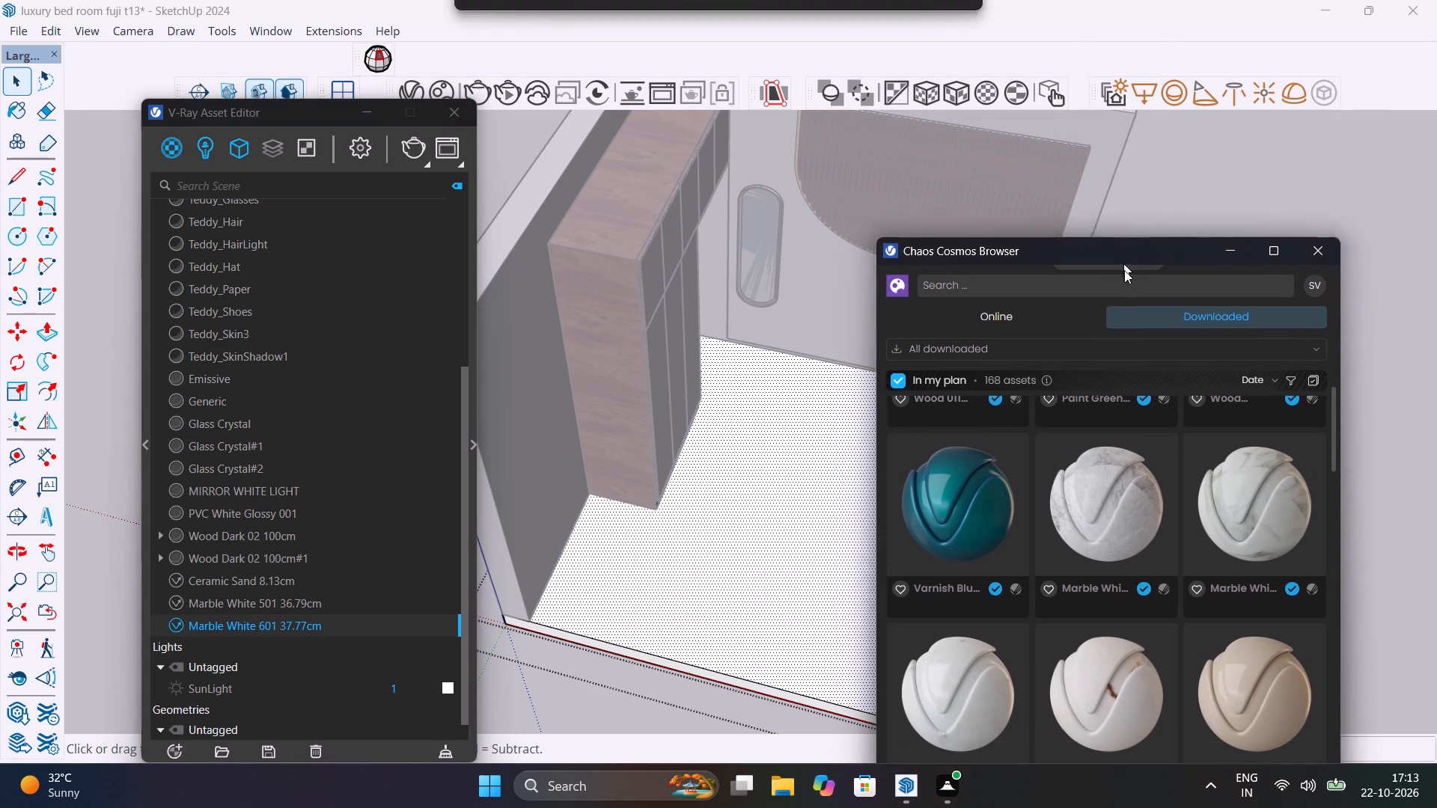
left_click_drag(1124, 270, 1366, 364)
left_click(951, 93)
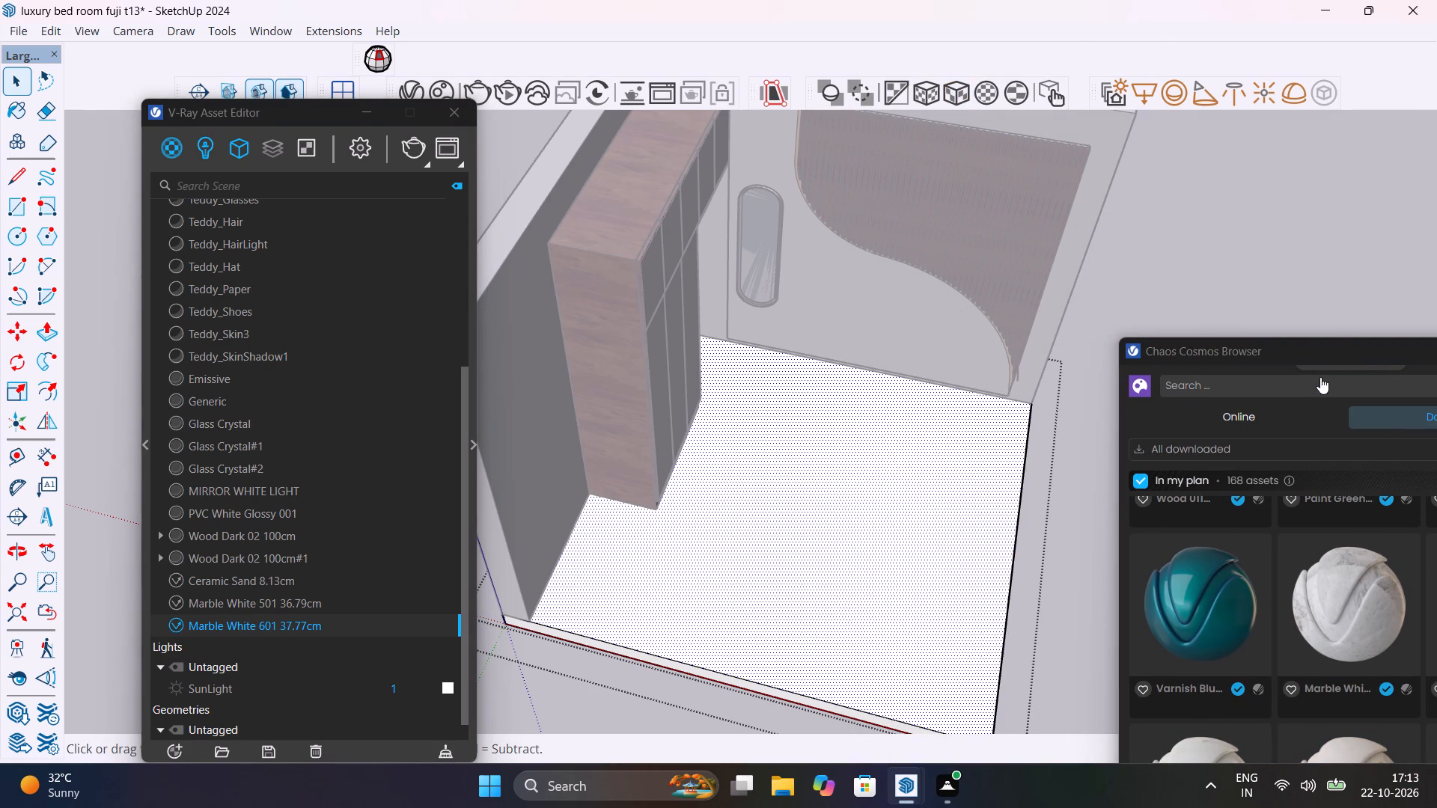
left_click(1317, 285)
scroll(778, 602, "down", 6)
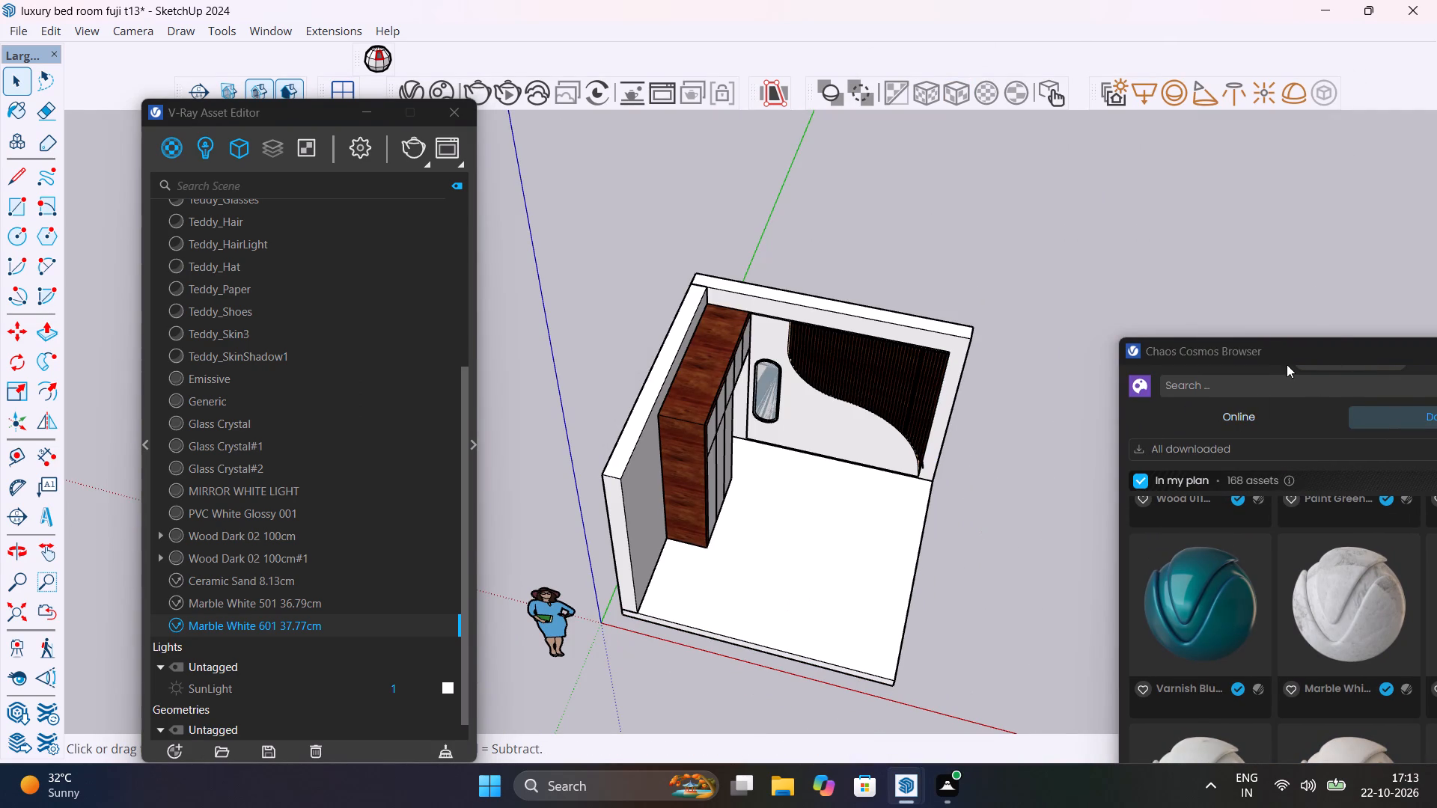
left_click_drag(1290, 355, 1034, 284)
left_click(1306, 290)
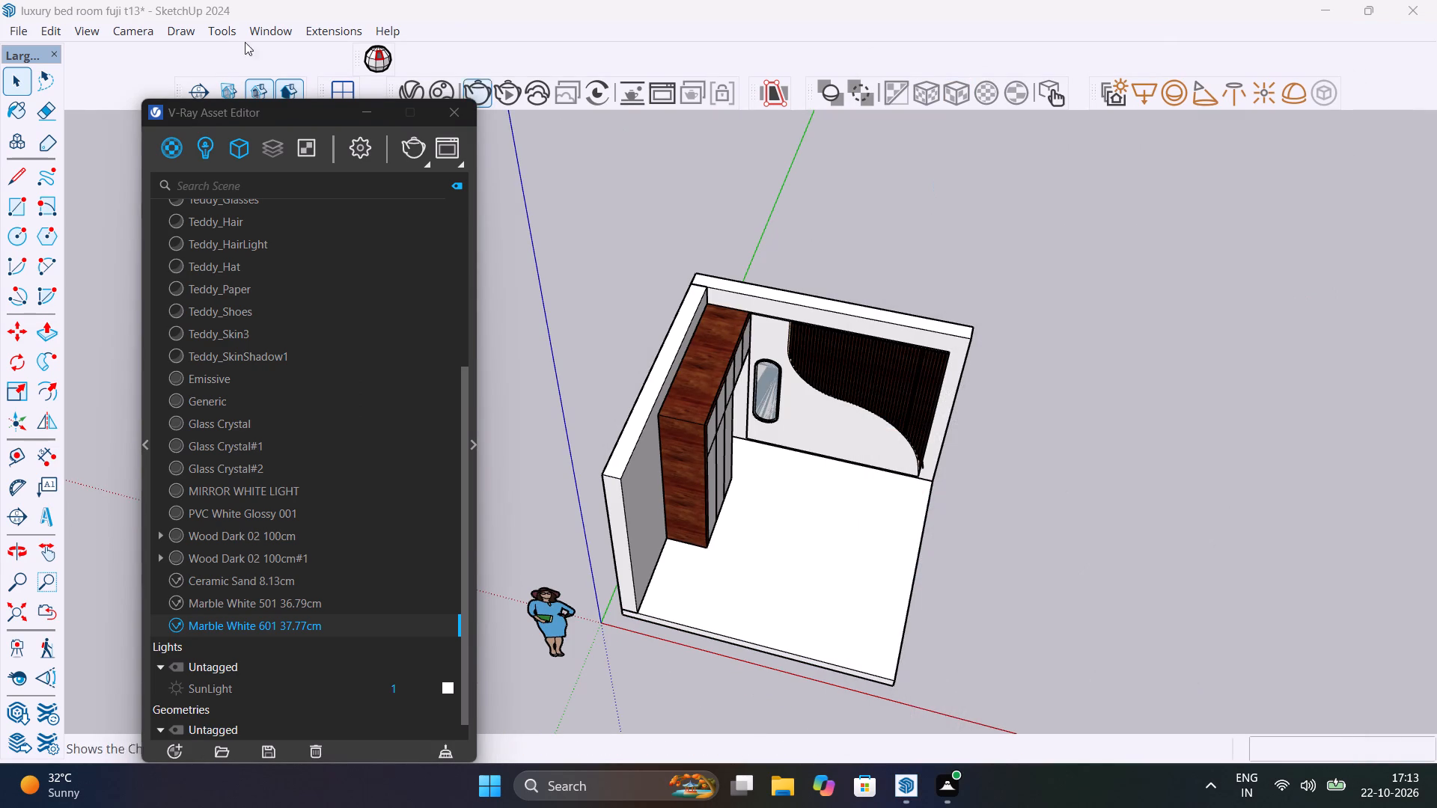
Unhide all hidden objects, including the side wall opposite the wardrobe.
left_click(46, 31)
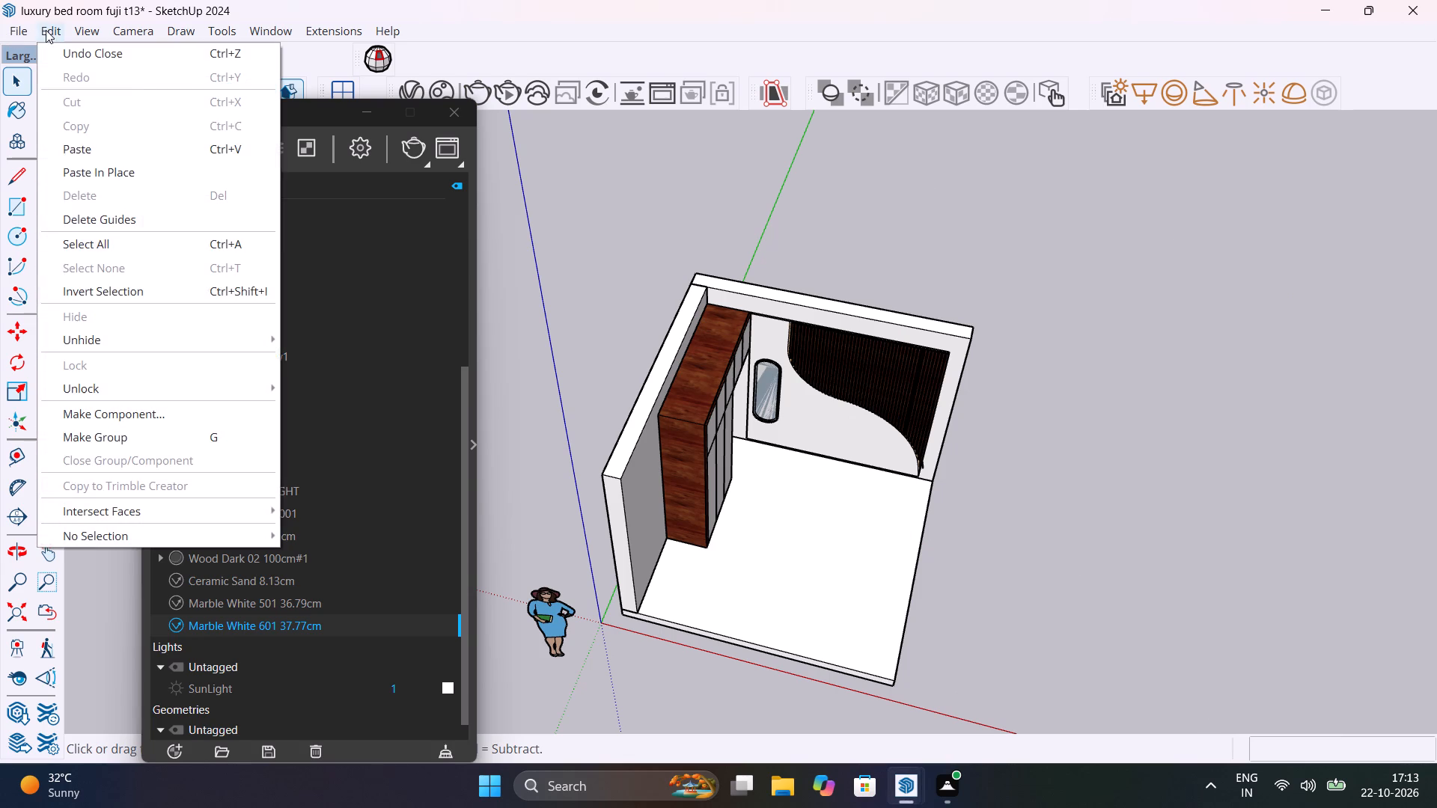
left_click(315, 381)
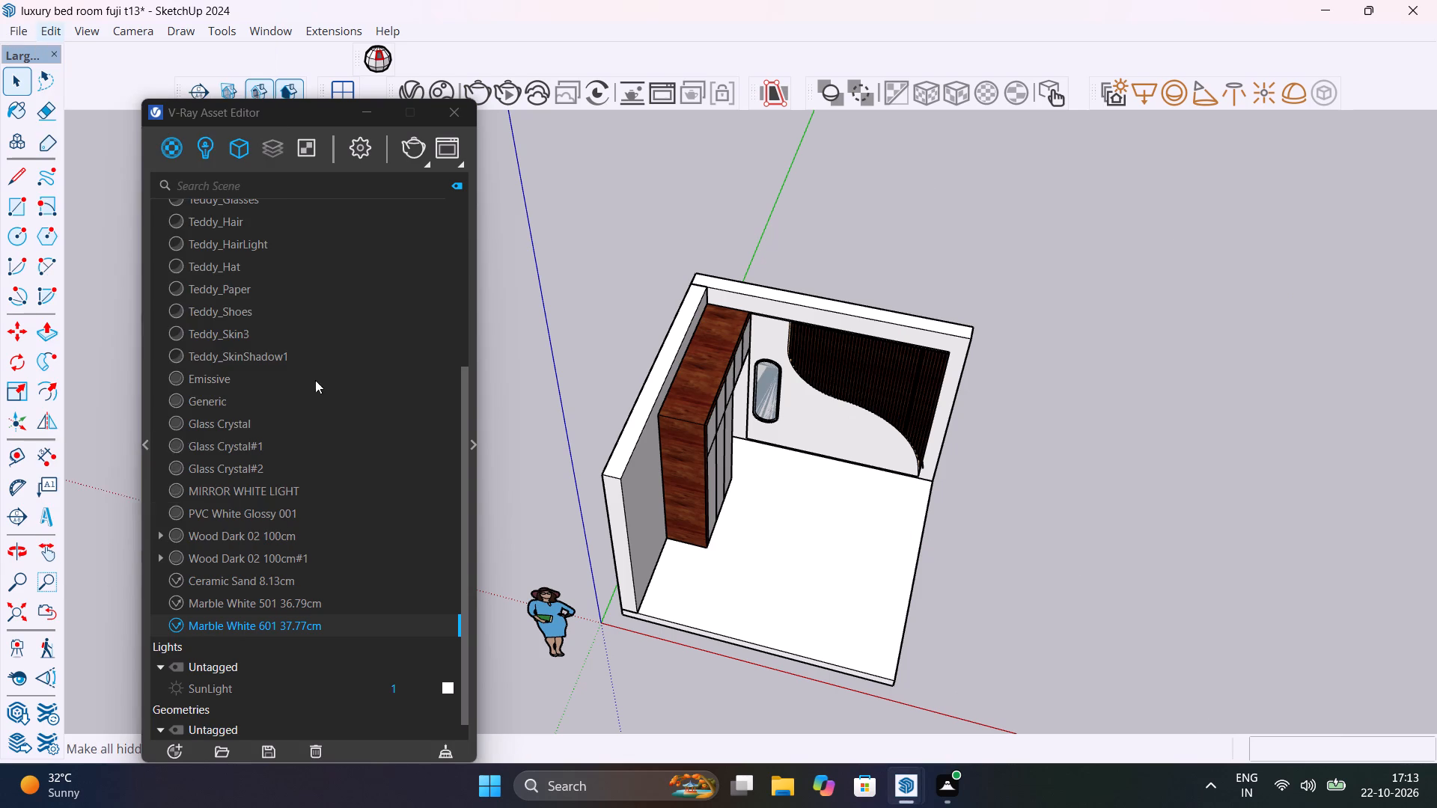
Start a V-Ray render of the room viewed from its open side toward the slatted back wall.
middle_click_drag(968, 562, 998, 454)
scroll(968, 558, "down", 1)
scroll(885, 547, "up", 7)
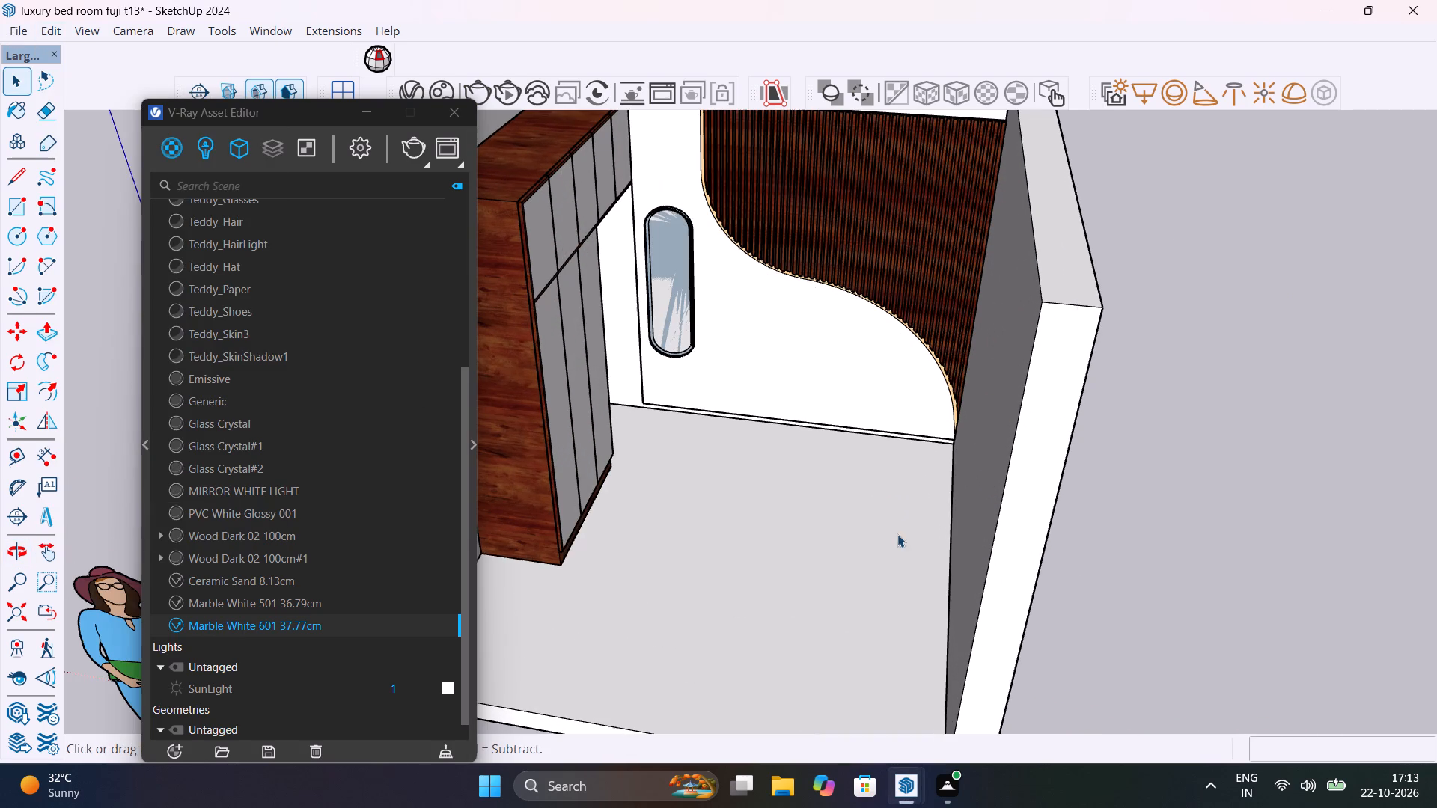
middle_click_drag(904, 539, 1059, 463)
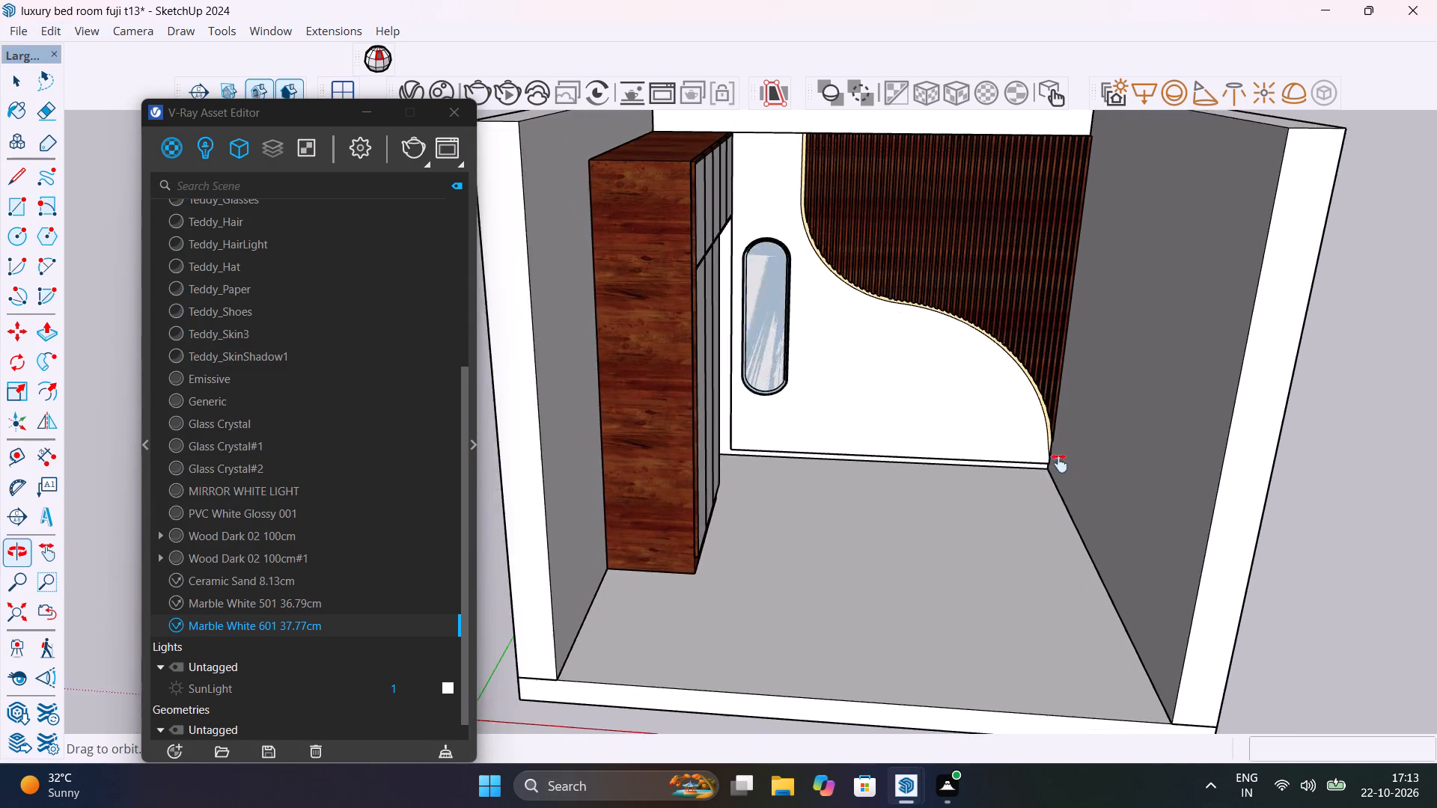
middle_click_drag(1059, 463, 884, 518)
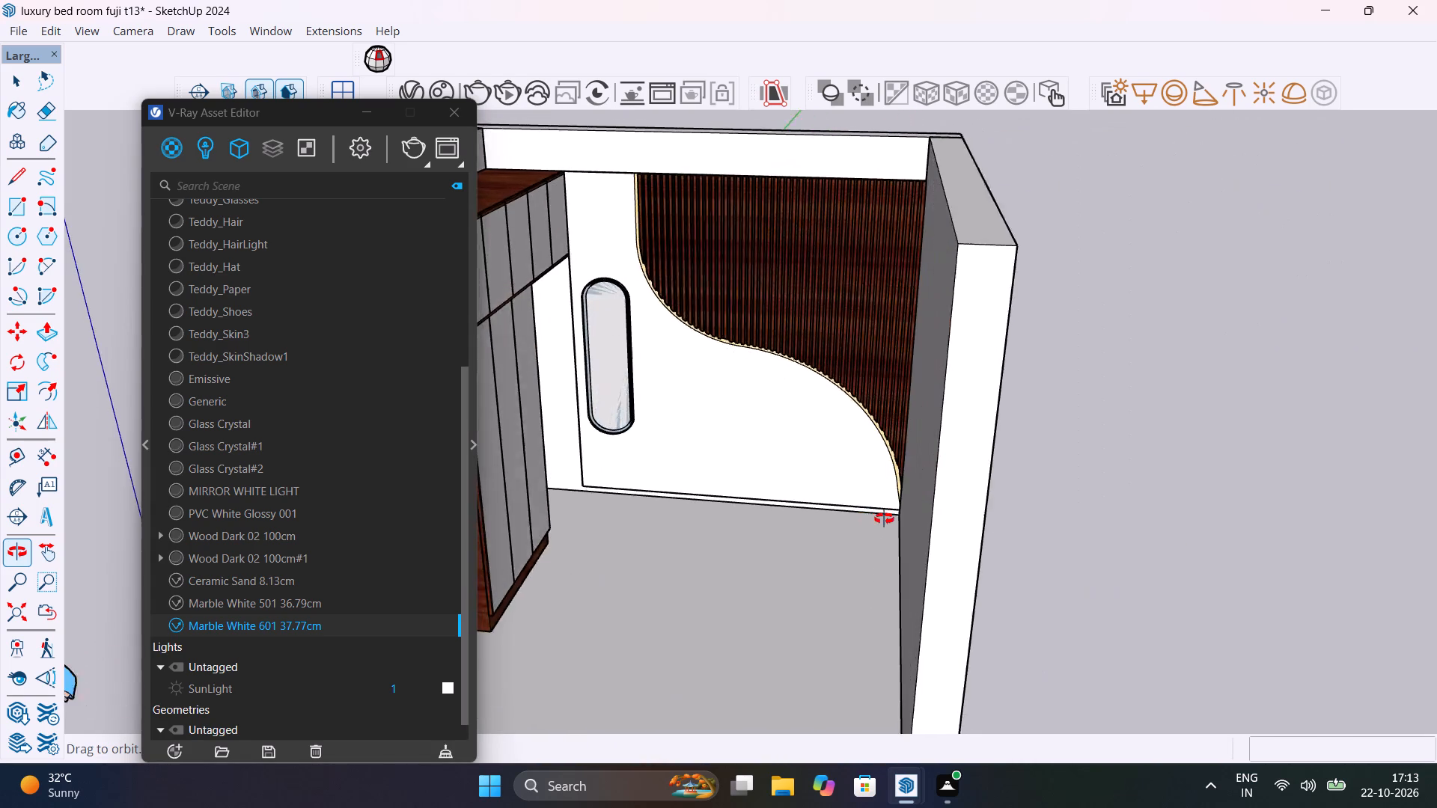
middle_click_drag(884, 518, 1026, 560)
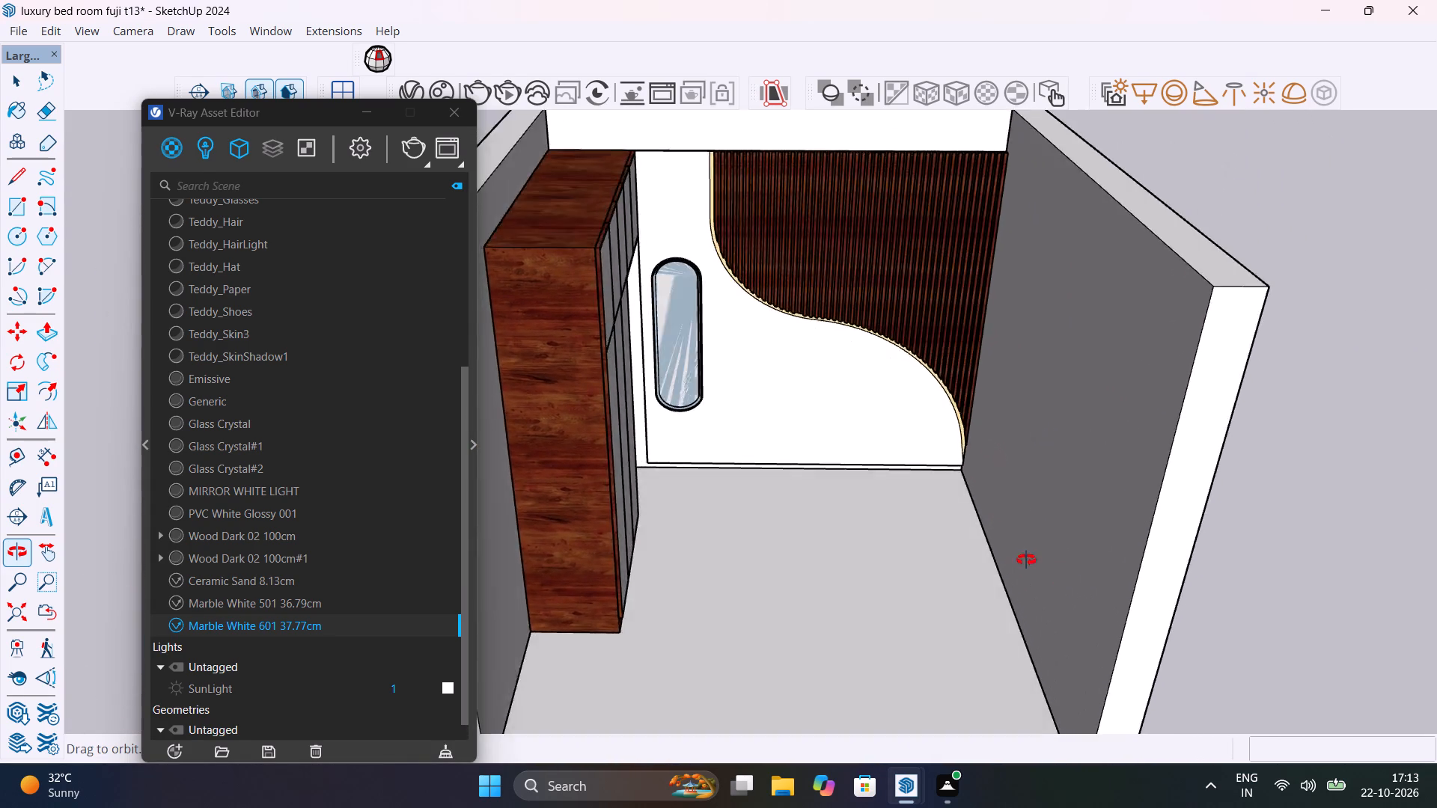
middle_click_drag(1026, 560, 1067, 523)
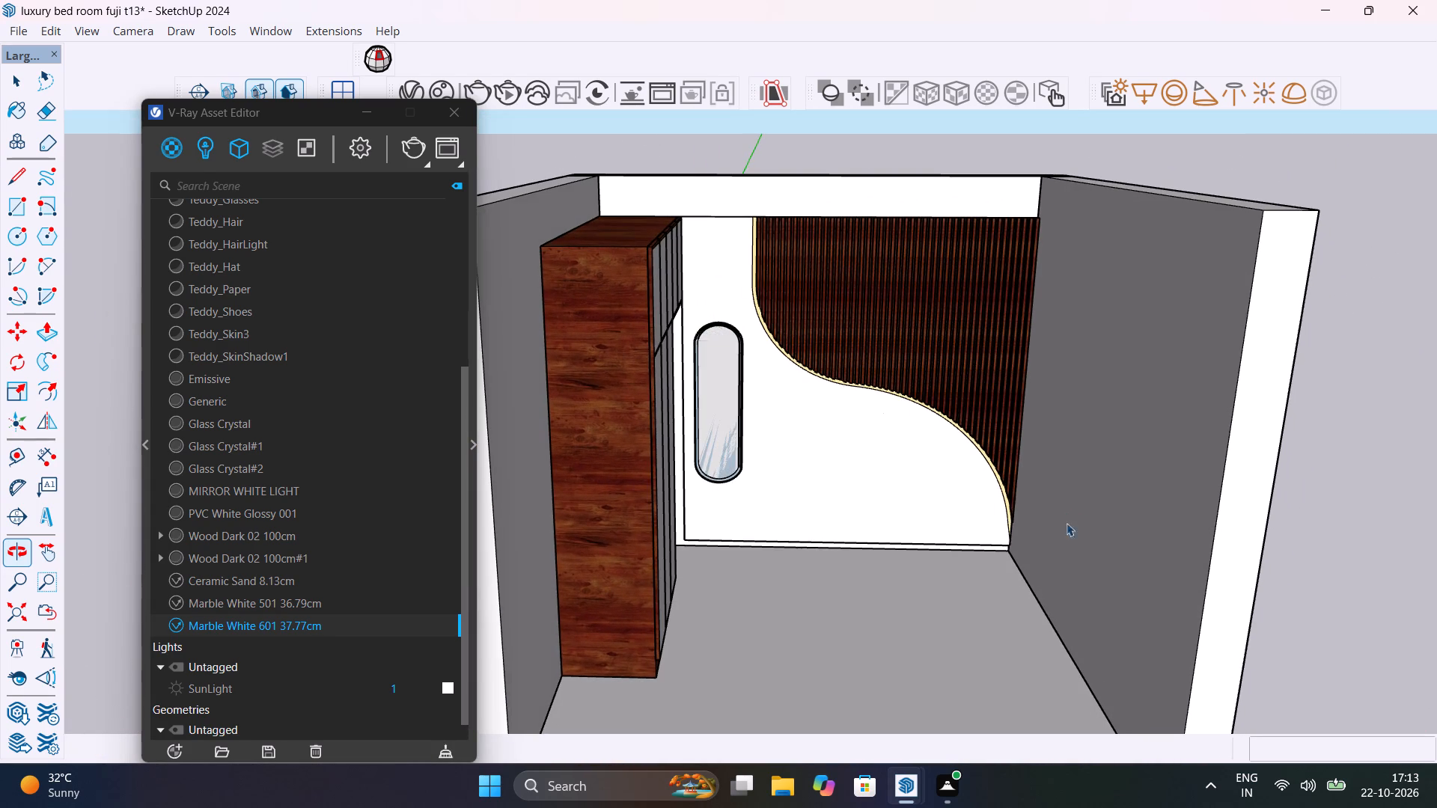
left_click(408, 143)
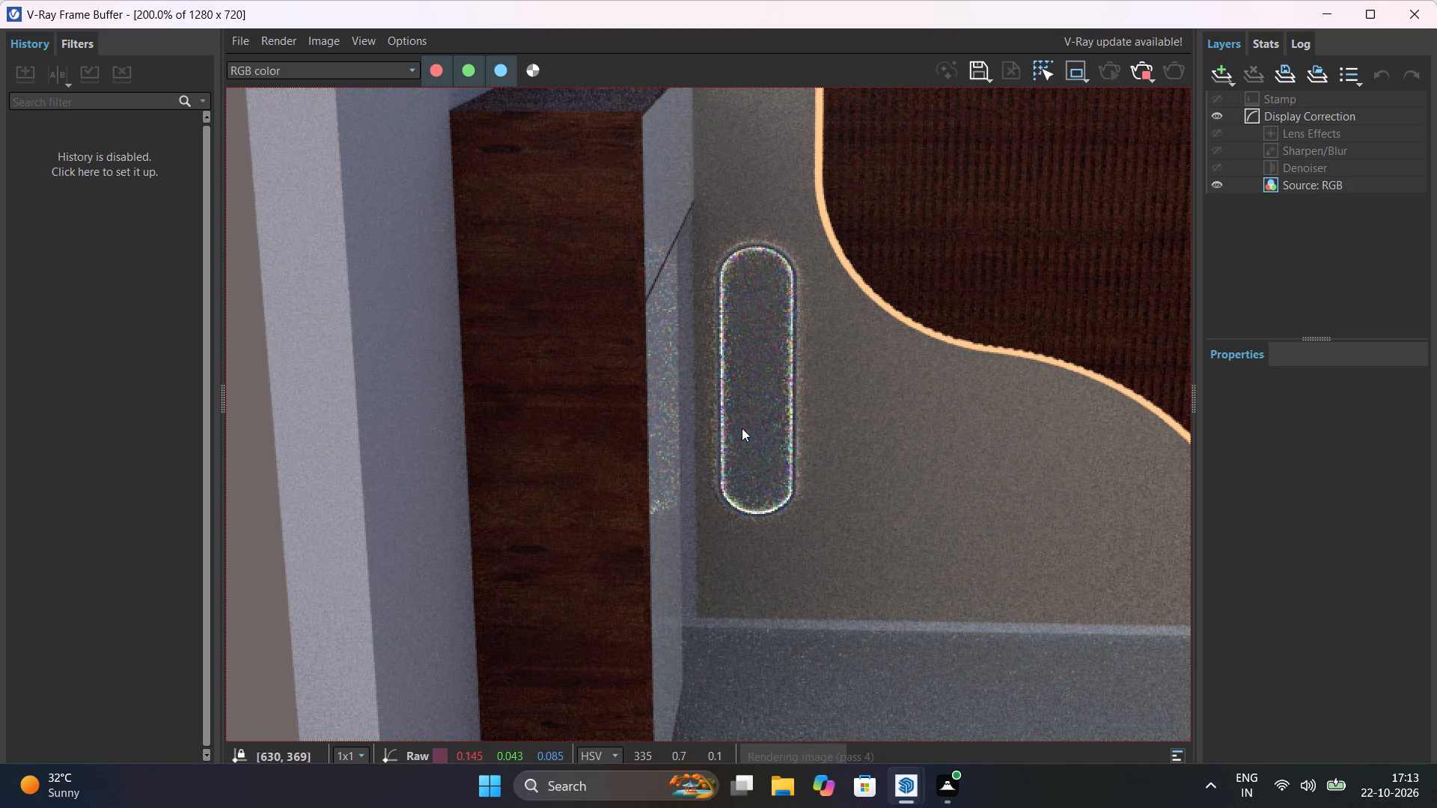
Examine the floor, wardrobe and back wall in the render, stop rendering and close the frame buffer.
scroll(742, 427, "down", 1)
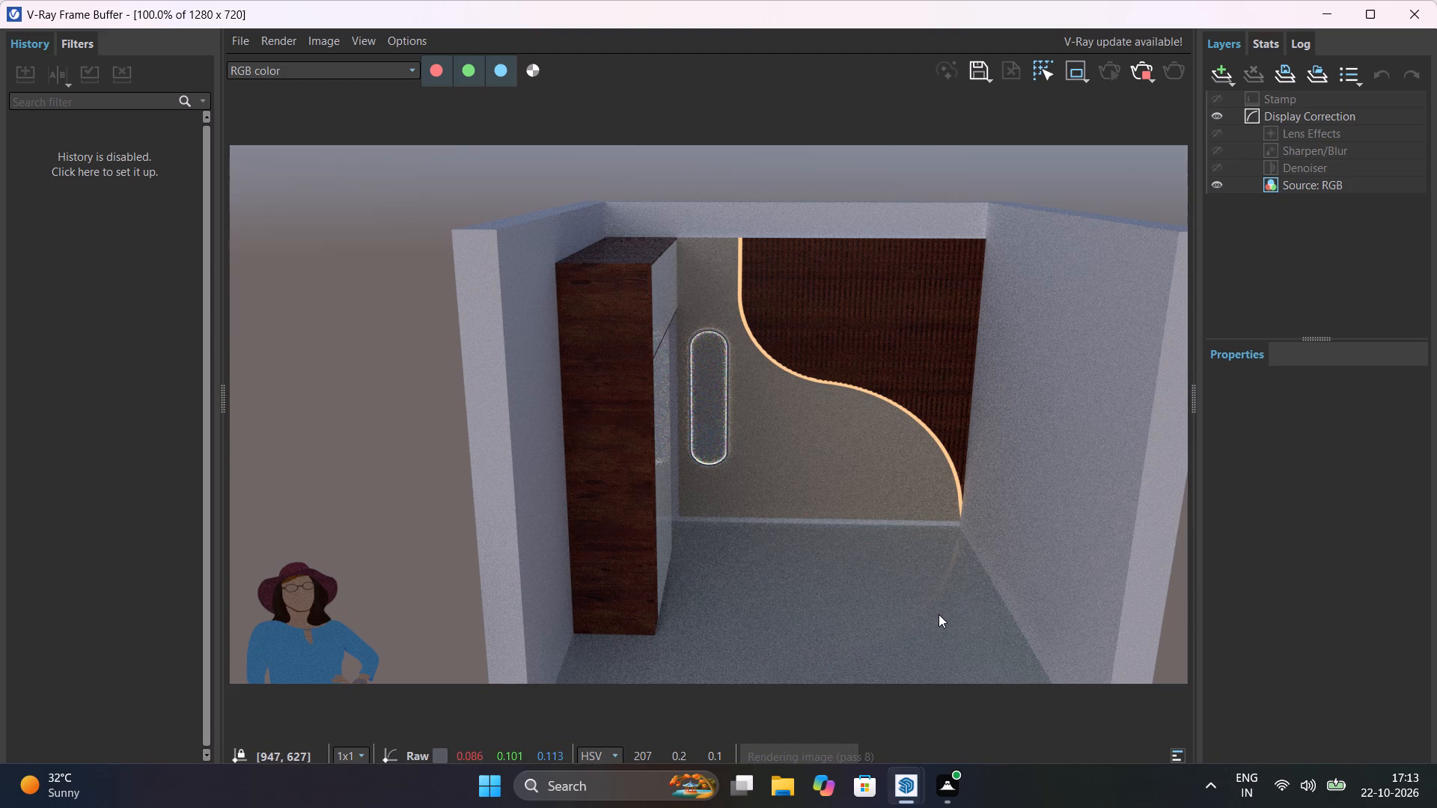
scroll(939, 614, "up", 1)
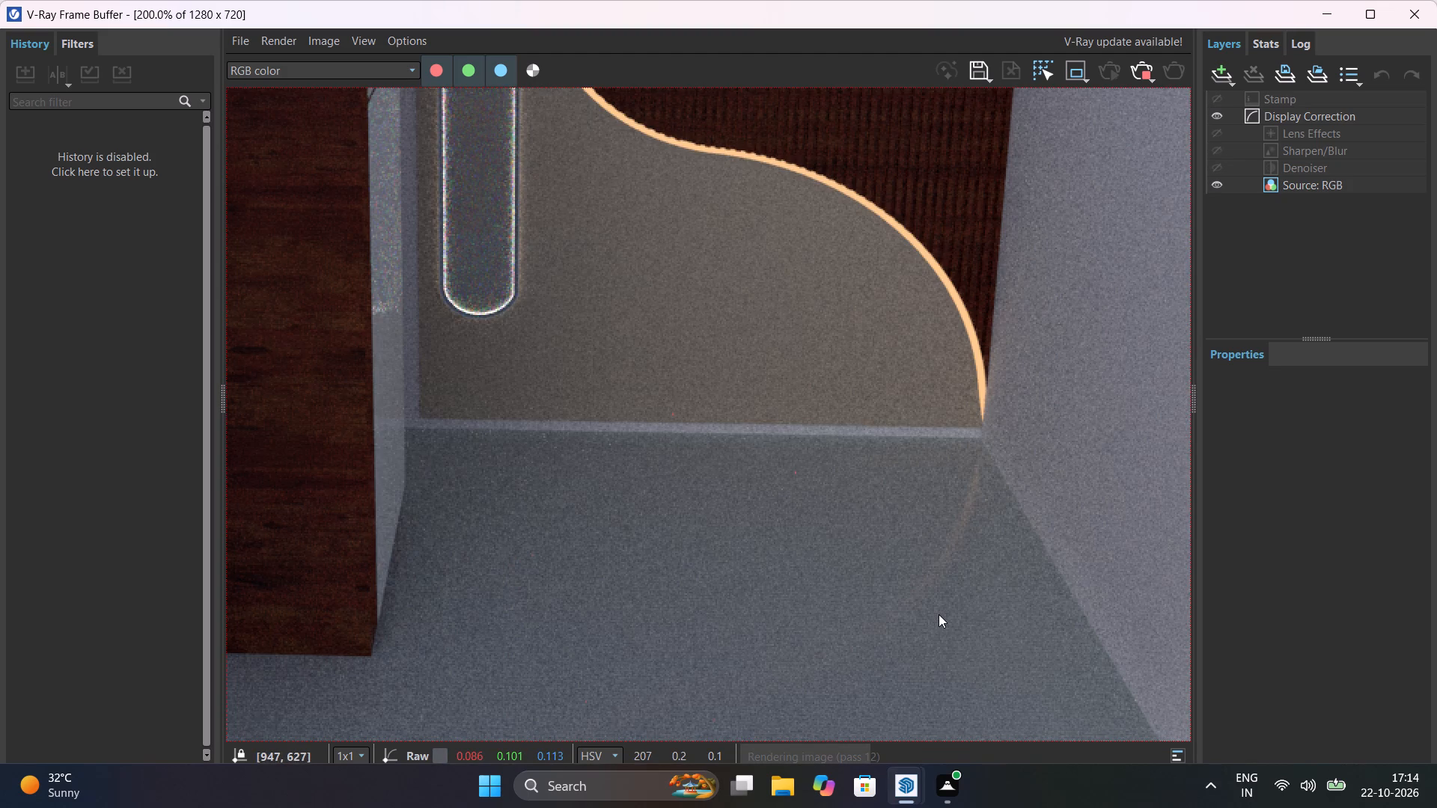
scroll(939, 614, "down", 1)
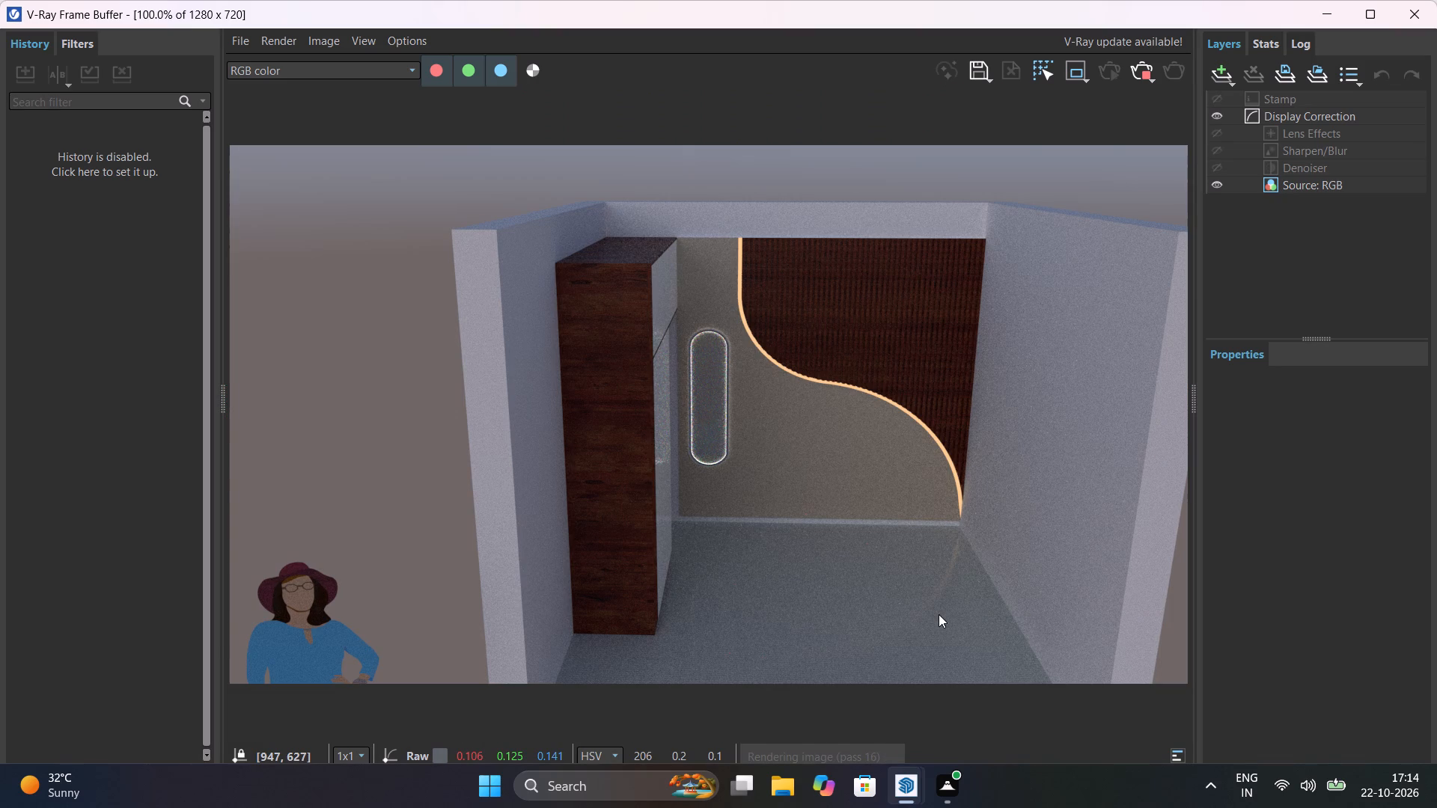
scroll(939, 614, "up", 1)
scroll(939, 614, "down", 1)
middle_click_drag(927, 606, 819, 587)
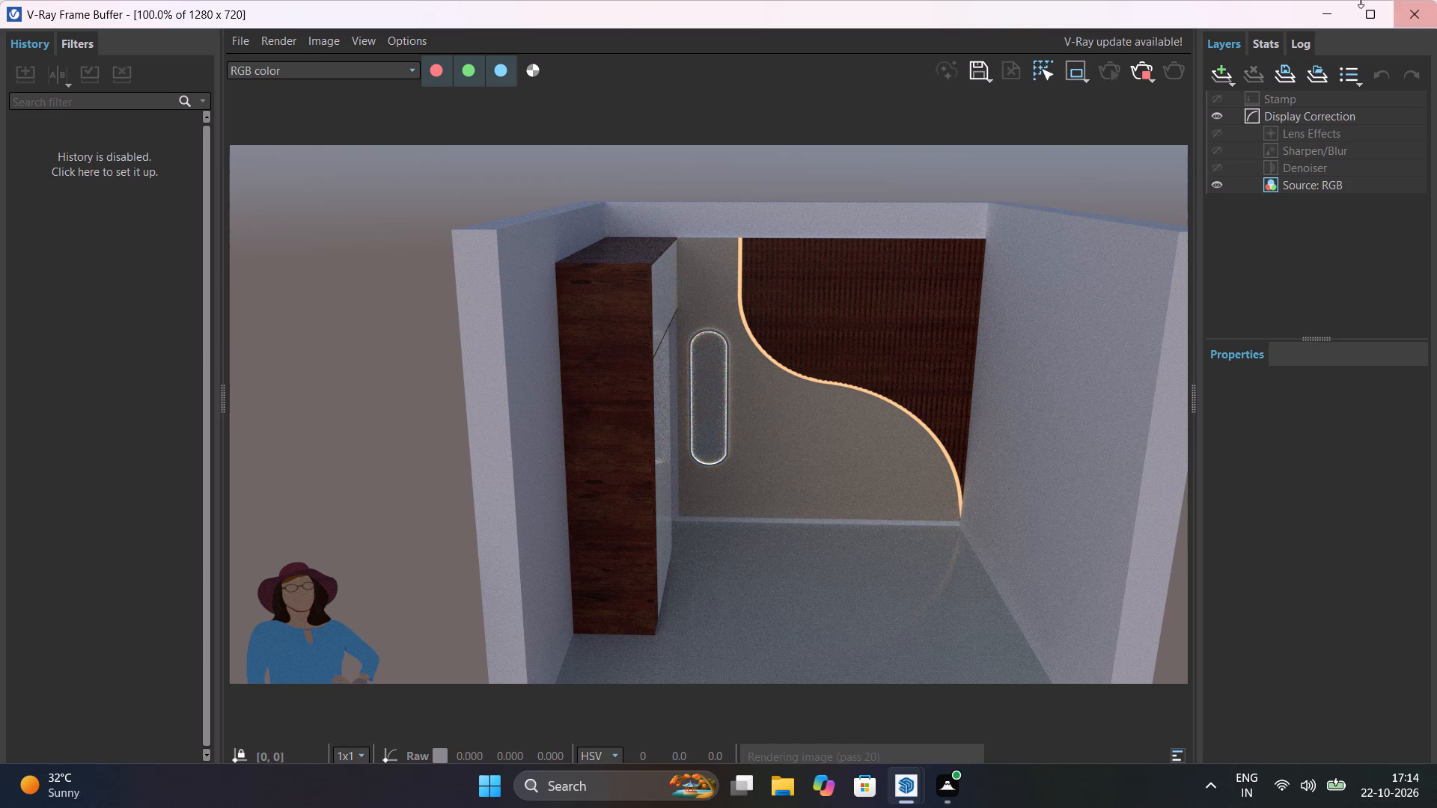
left_click(1137, 71)
left_click(1419, 11)
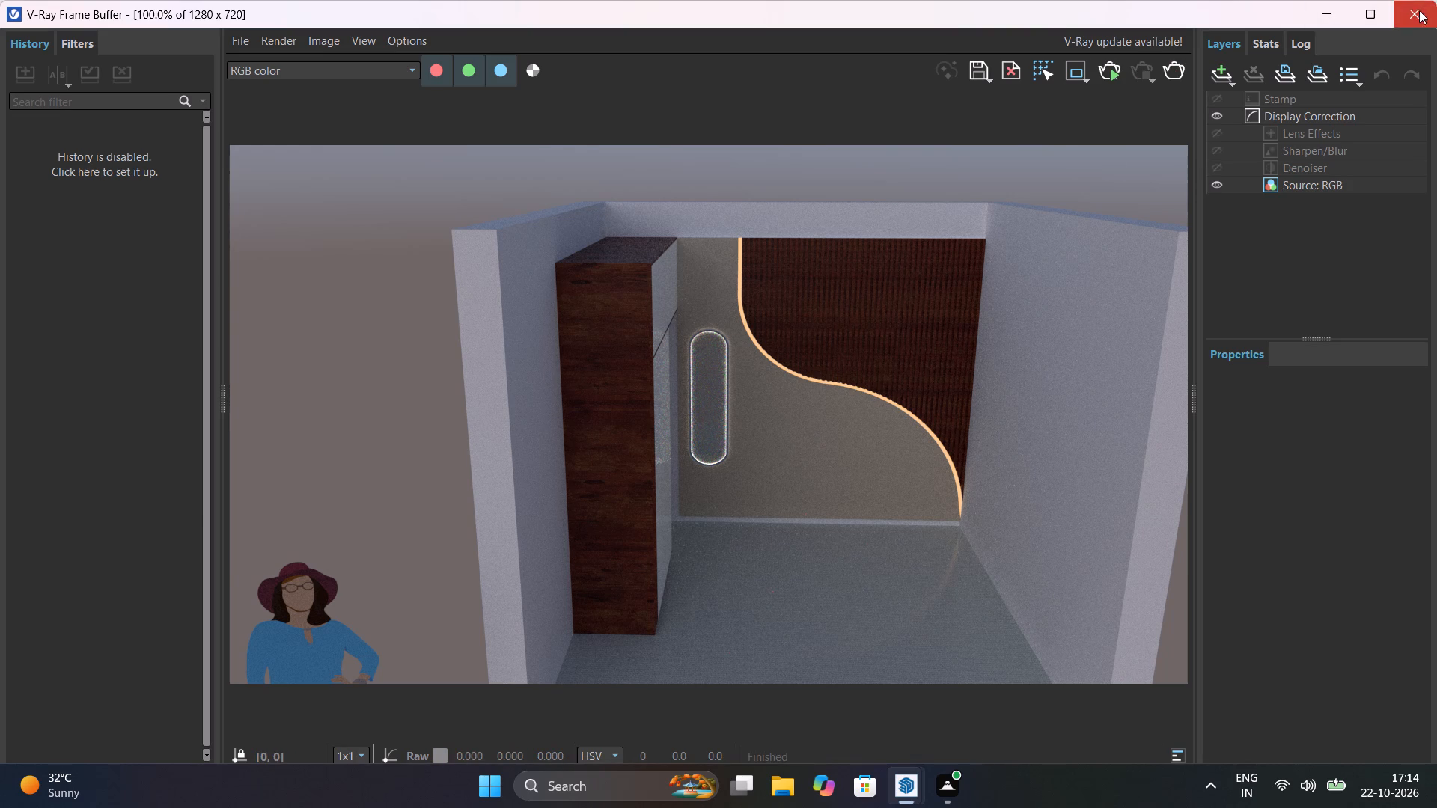
Hide the side wall opposite the wardrobe.
middle_click_drag(787, 383, 561, 428)
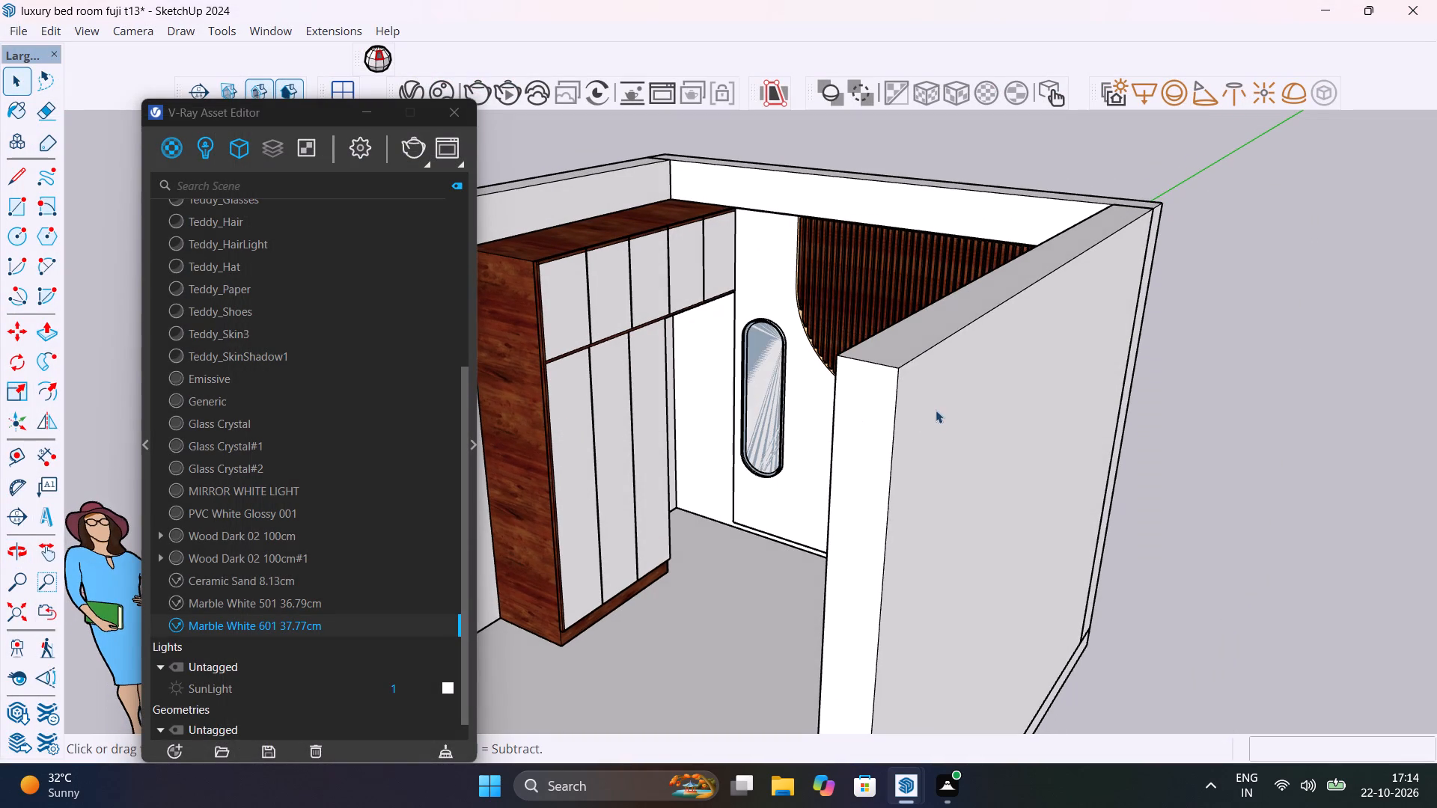
left_click(933, 407)
right_click(933, 408)
left_click(1011, 51)
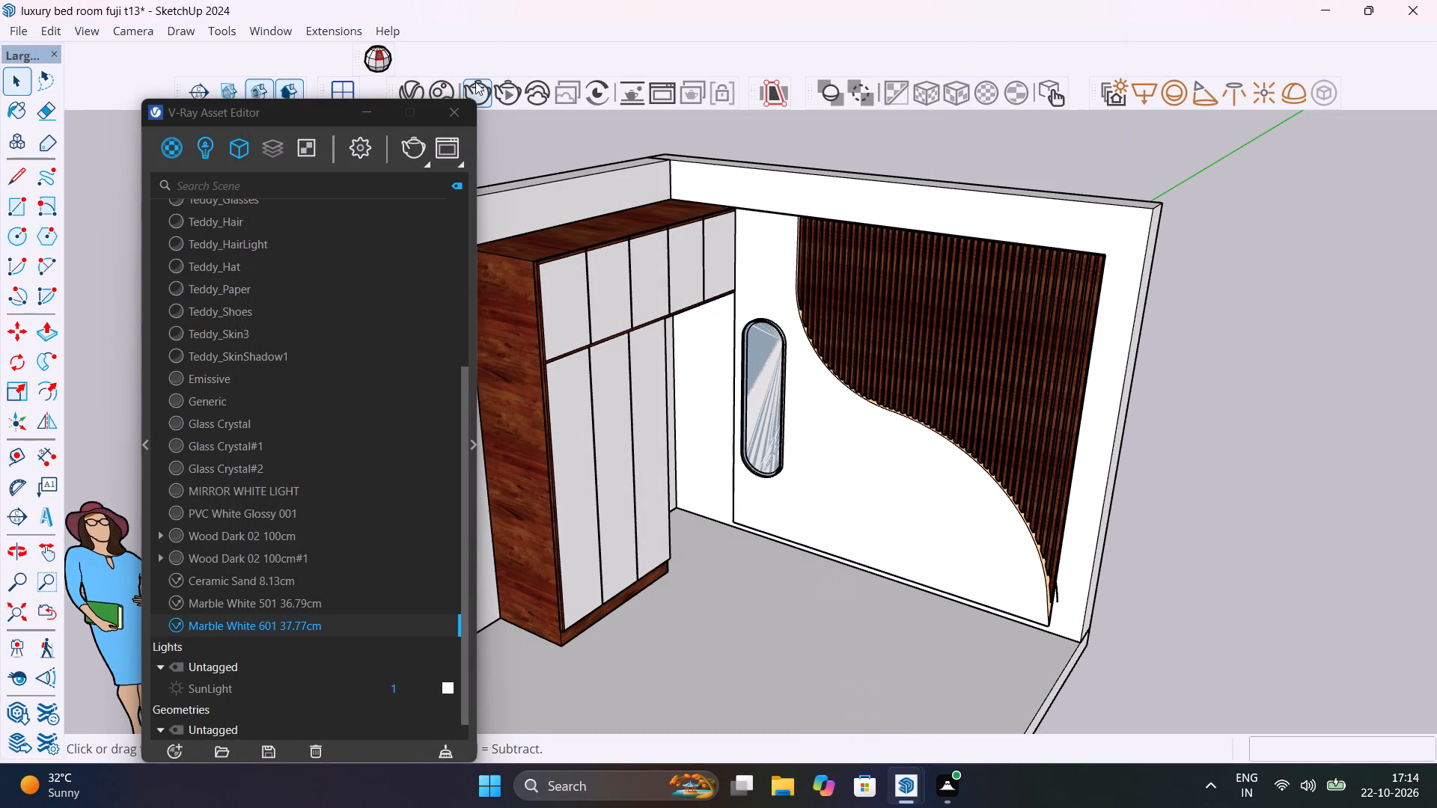
Close the V-Ray Asset Editor and browse the online assets in the Chaos Cosmos browser.
left_click(460, 111)
left_click(449, 98)
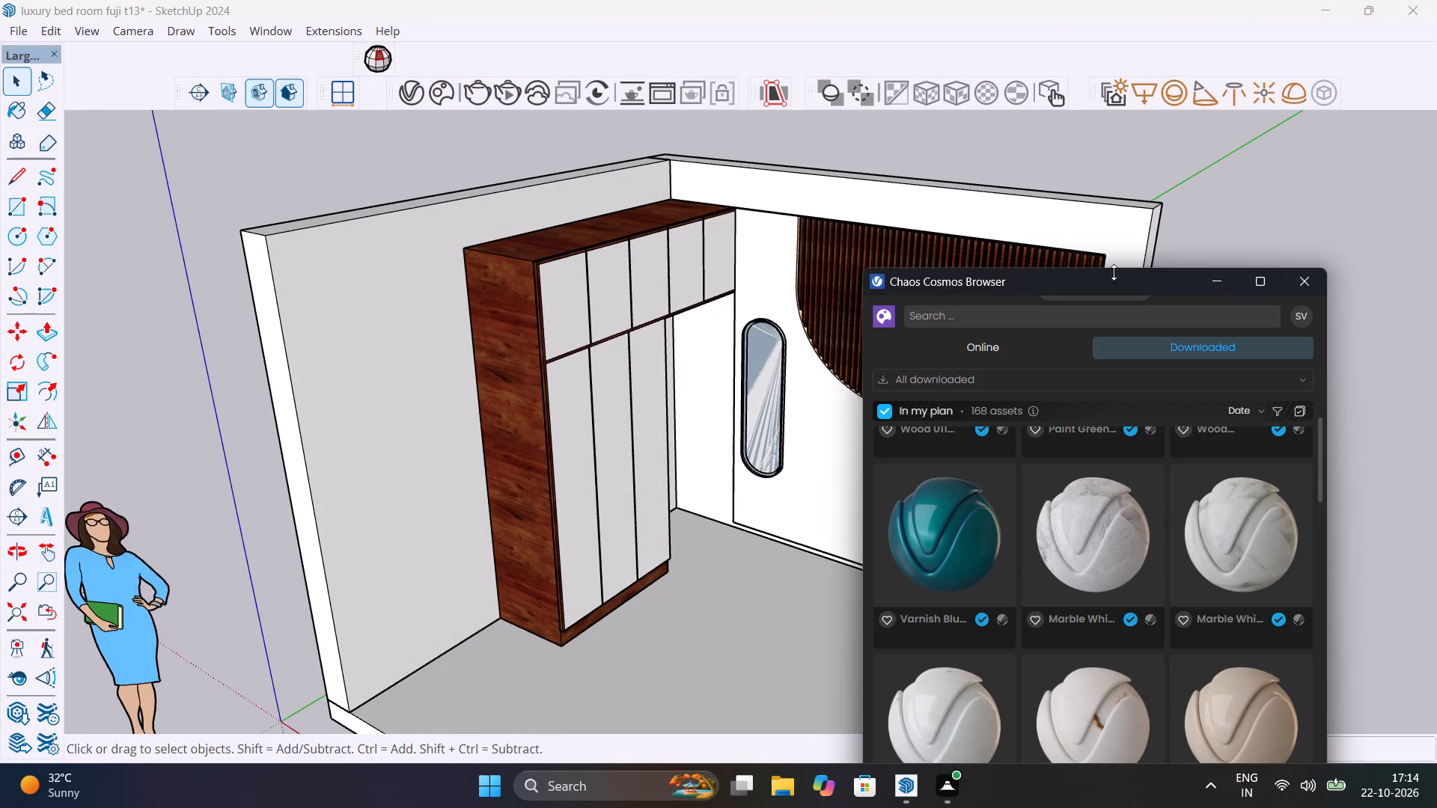
left_click(985, 349)
left_click(1075, 265)
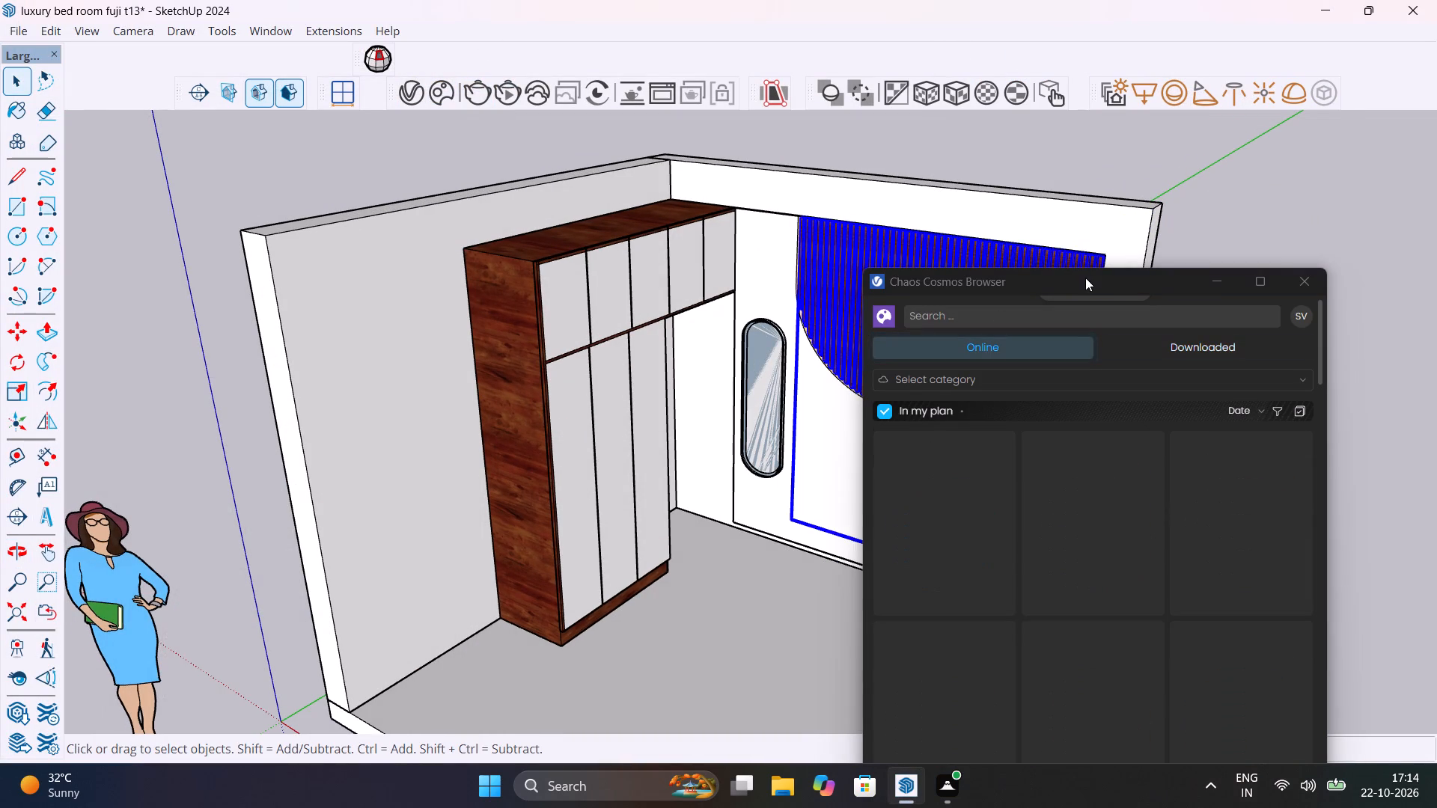
left_click_drag(1085, 278, 723, 132)
left_click(1344, 302)
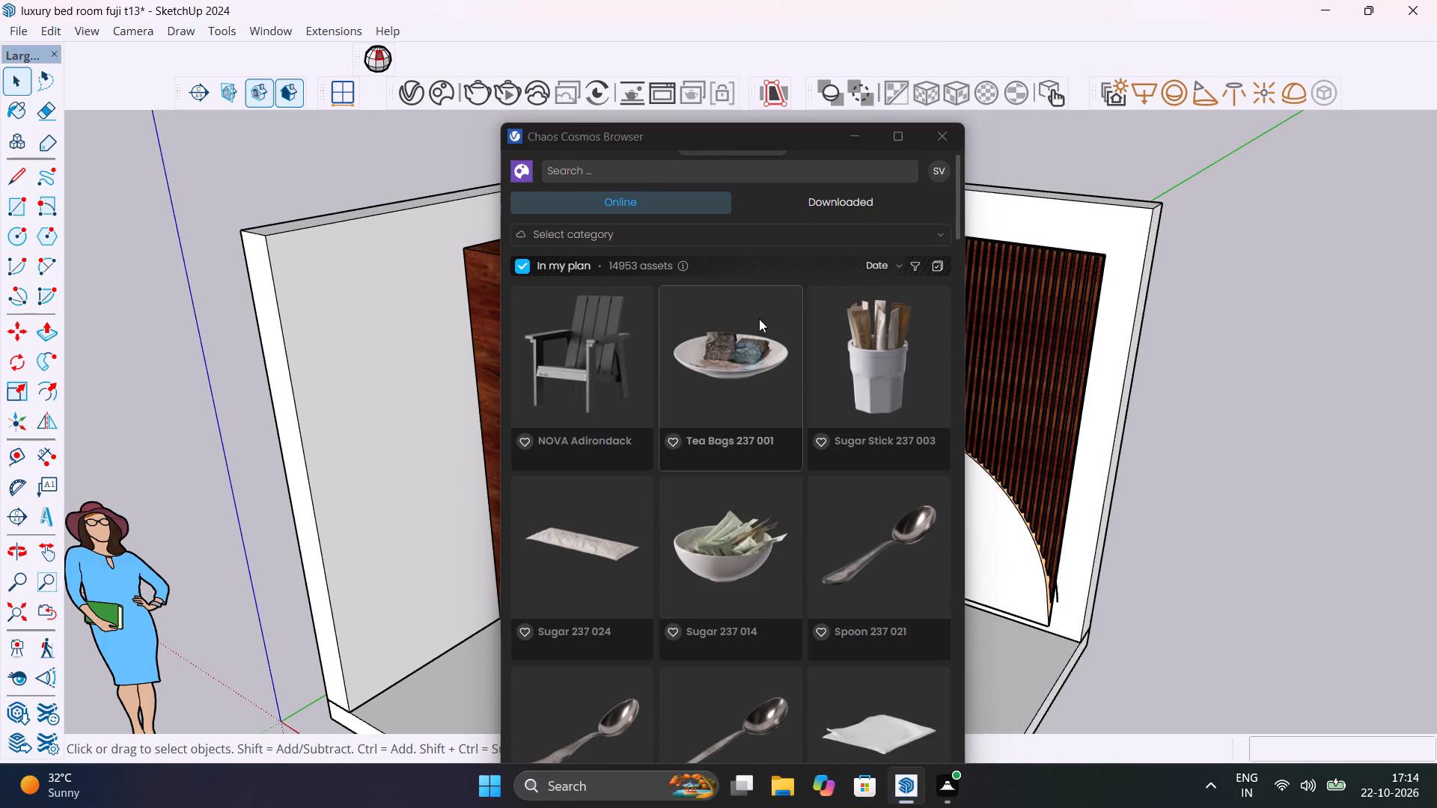
scroll(798, 480, "down", 16)
scroll(801, 504, "down", 7)
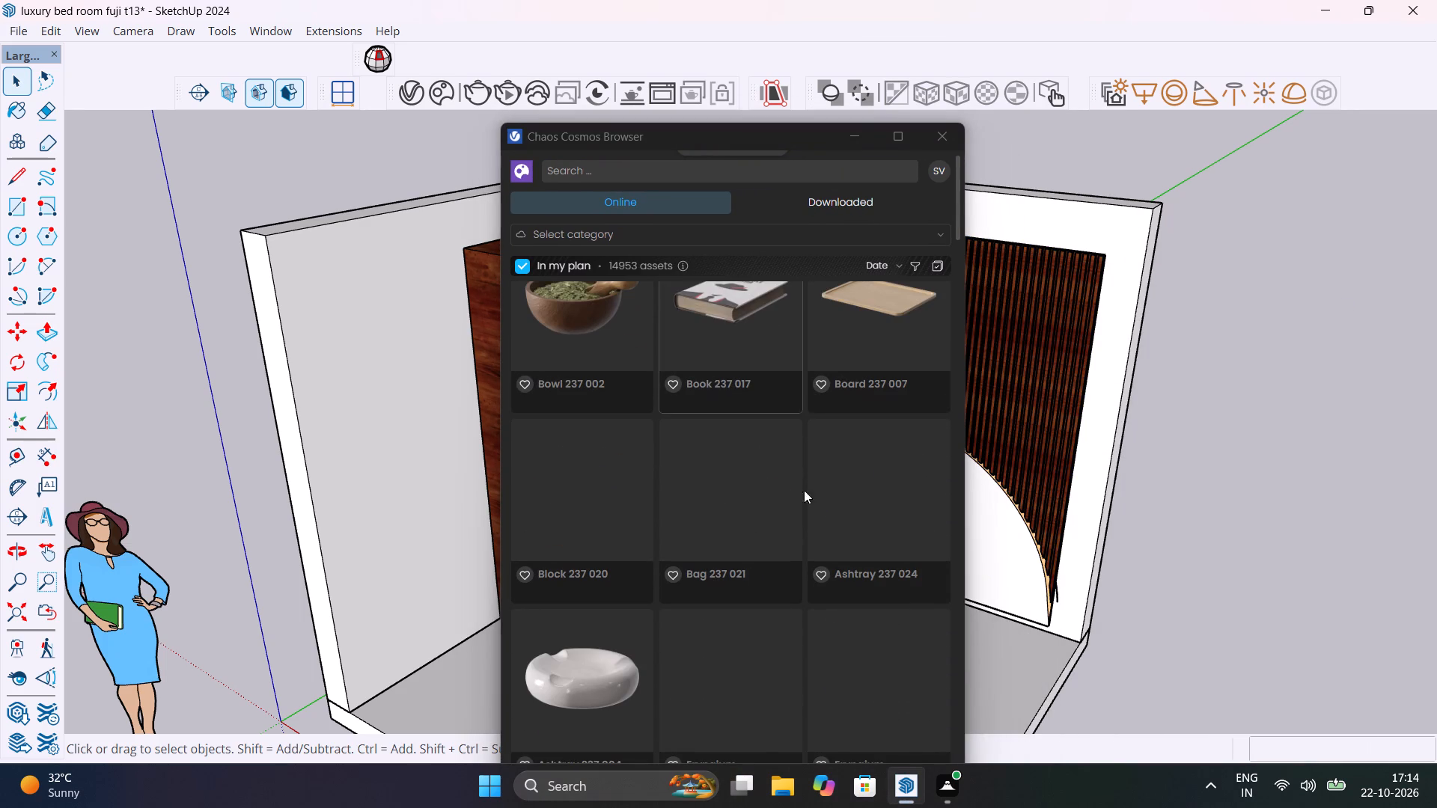
left_click(953, 140)
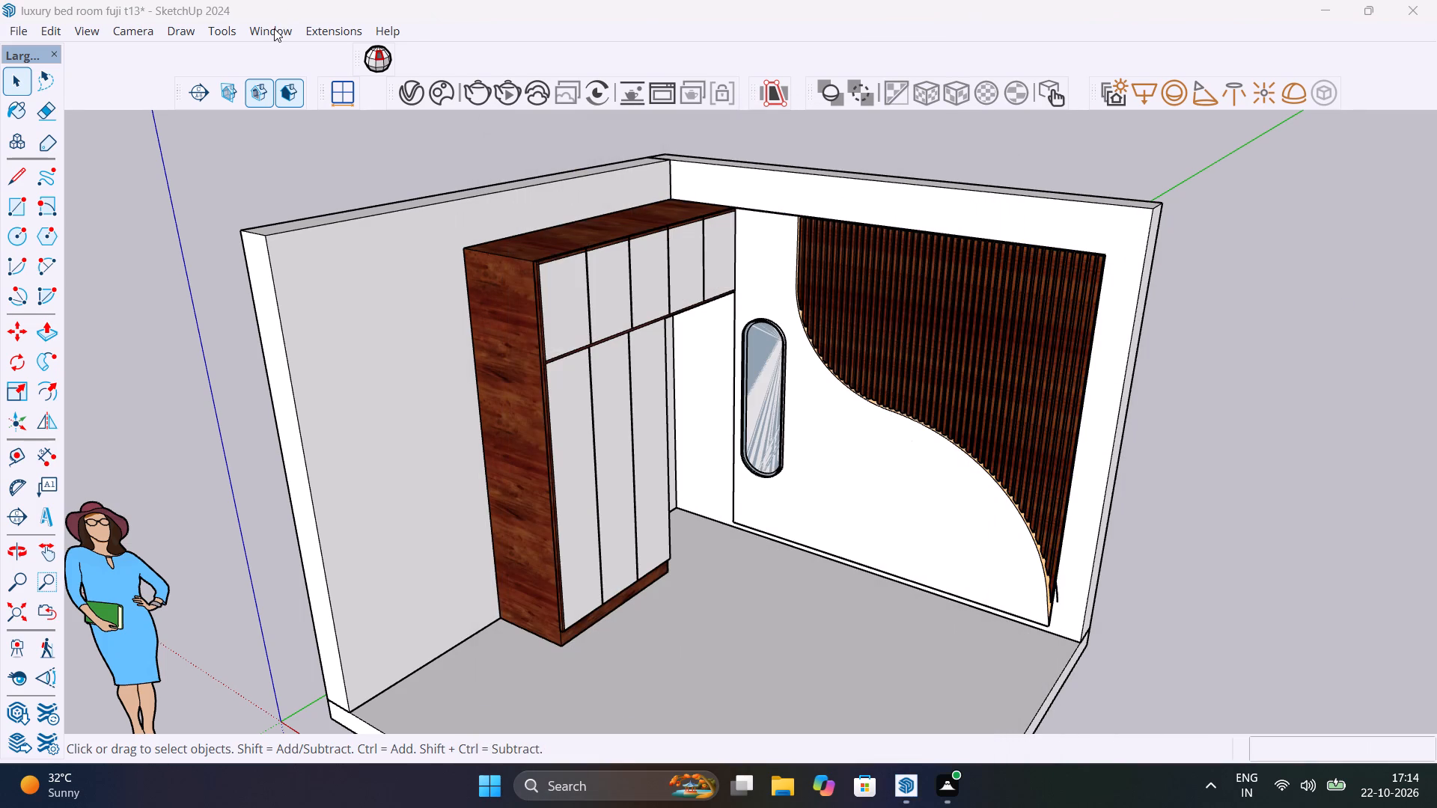
Search 3D Warehouse for "HANDLE".
left_click(274, 28)
left_click(332, 169)
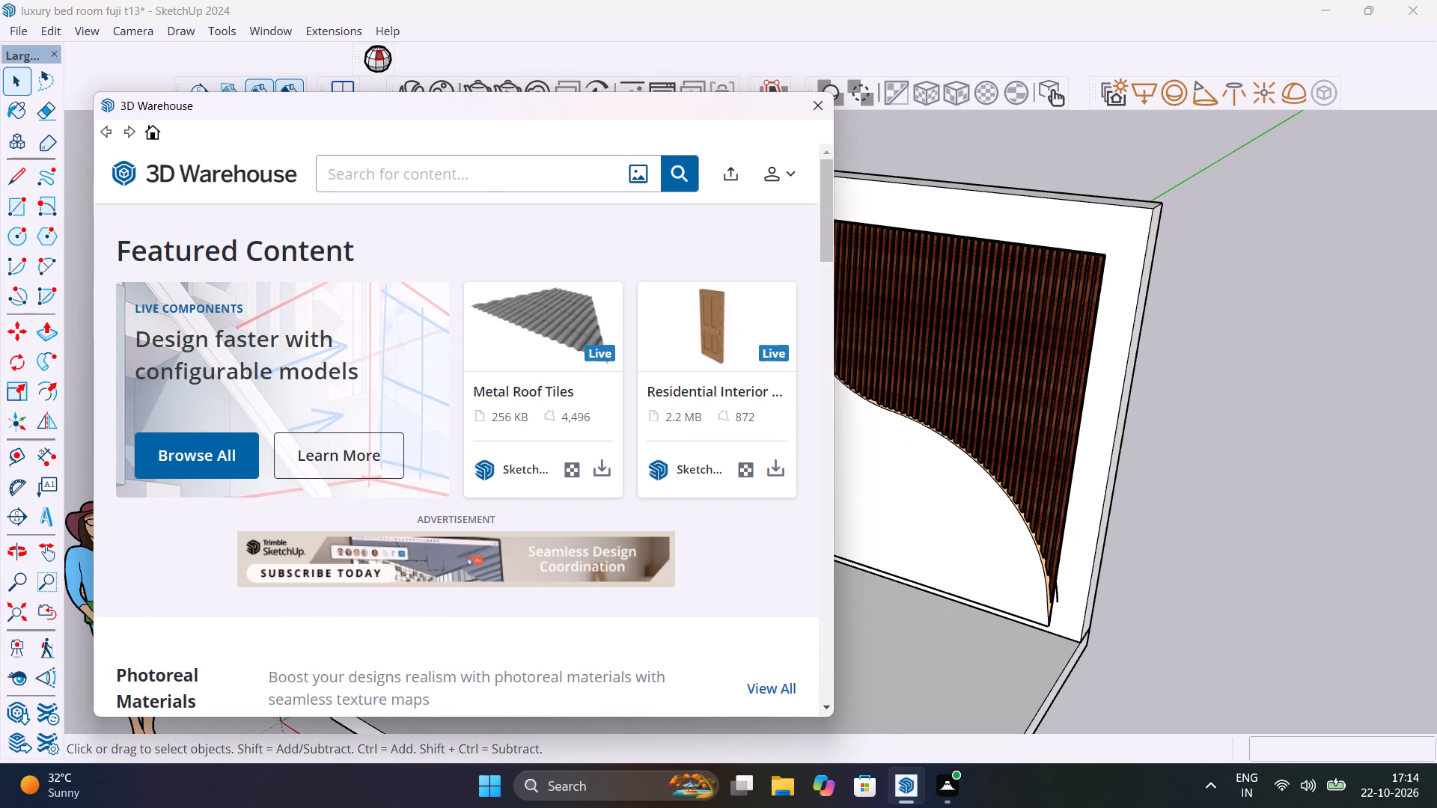
left_click(488, 173)
type("HANDL")
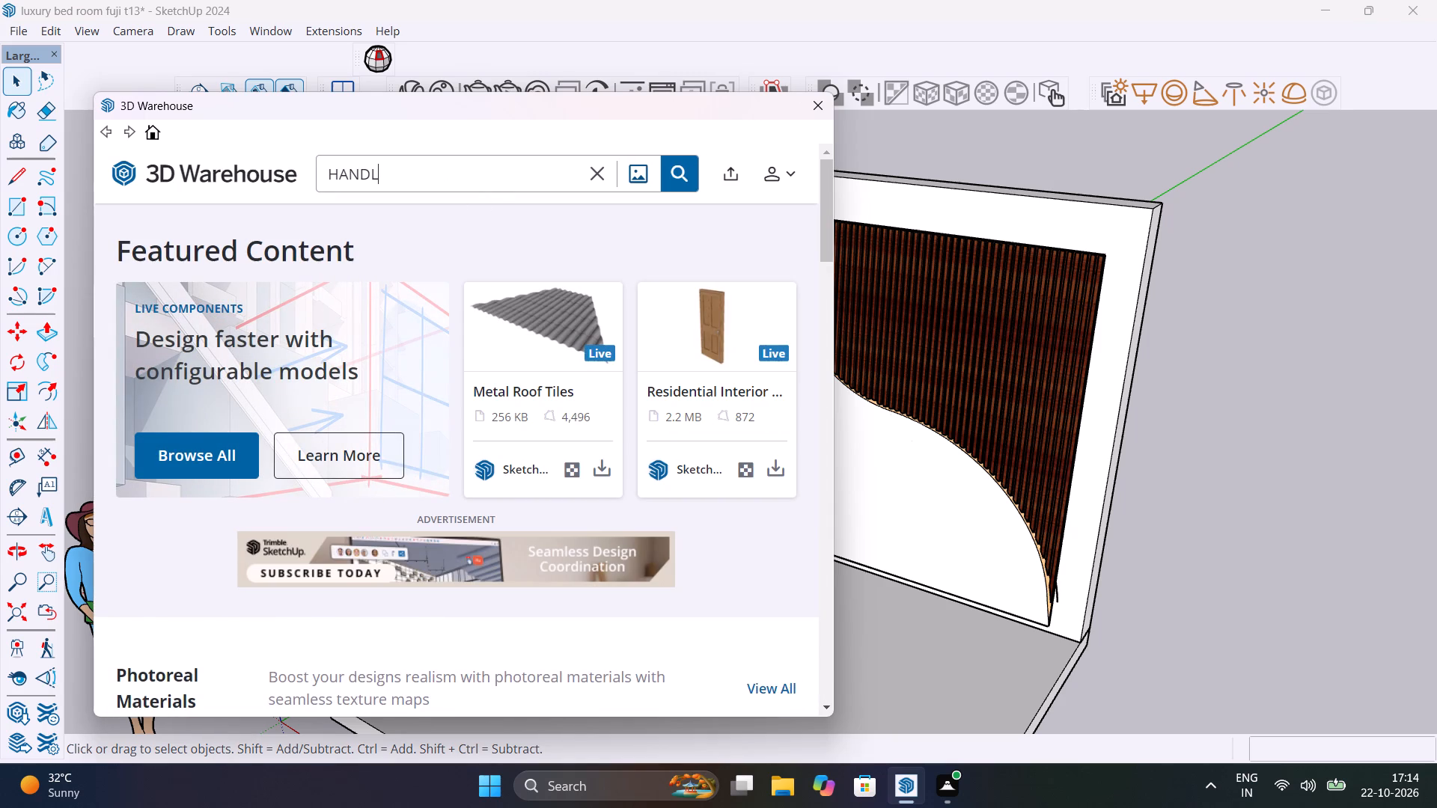
key("e")
key("Return")
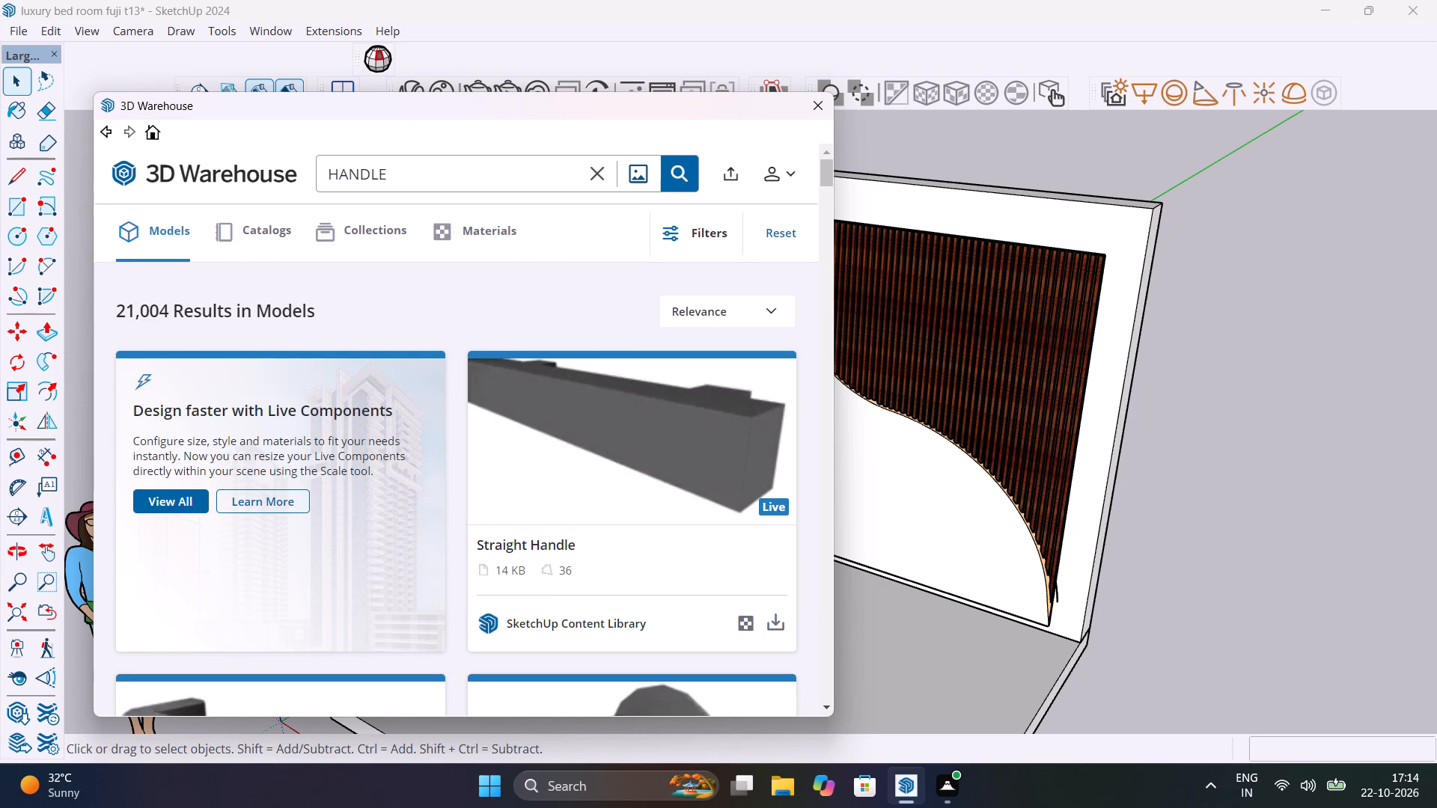
Look through the 3D Warehouse handle models for one that suits the wardrobe doors, and close 3D Warehouse.
scroll(721, 558, "down", 6)
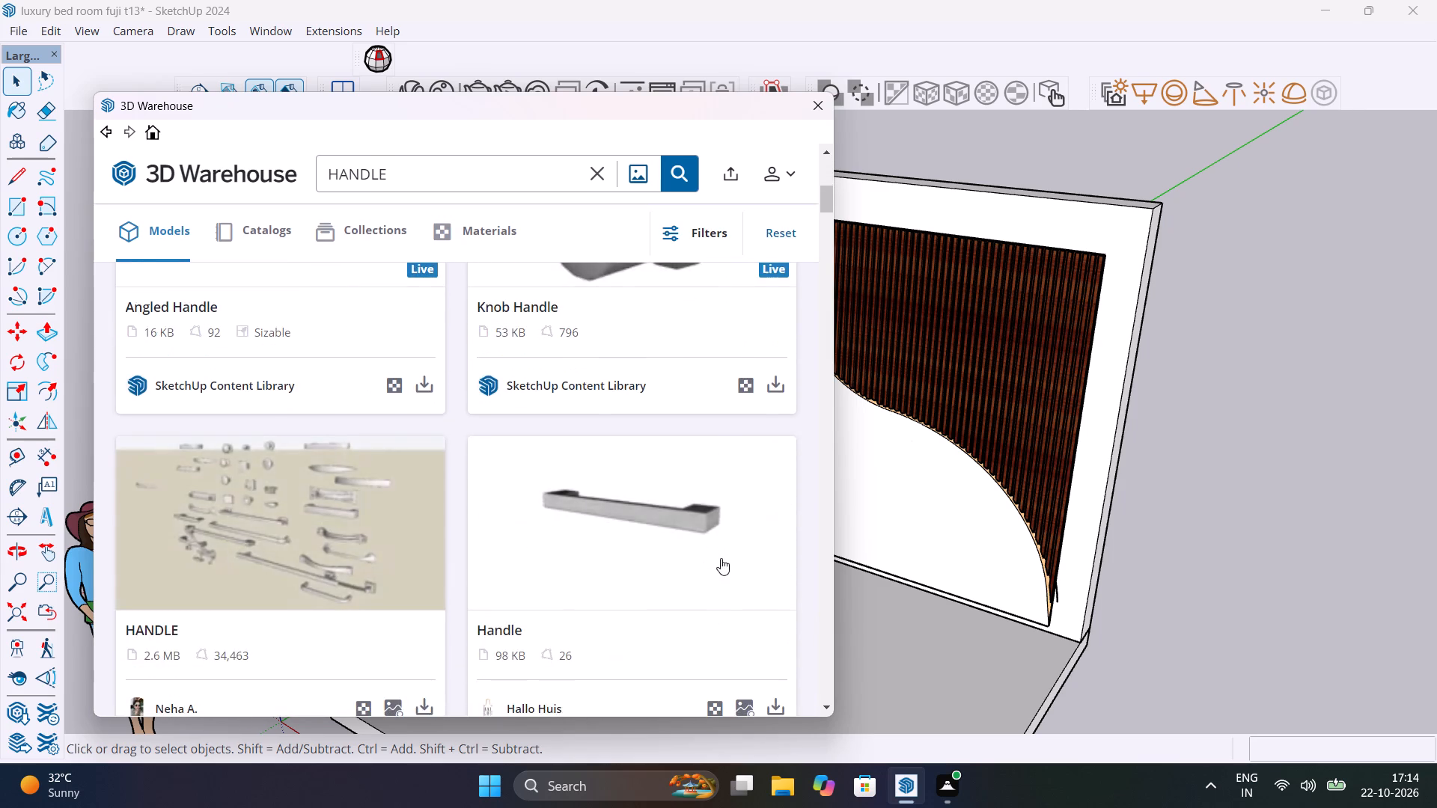
scroll(721, 558, "down", 7)
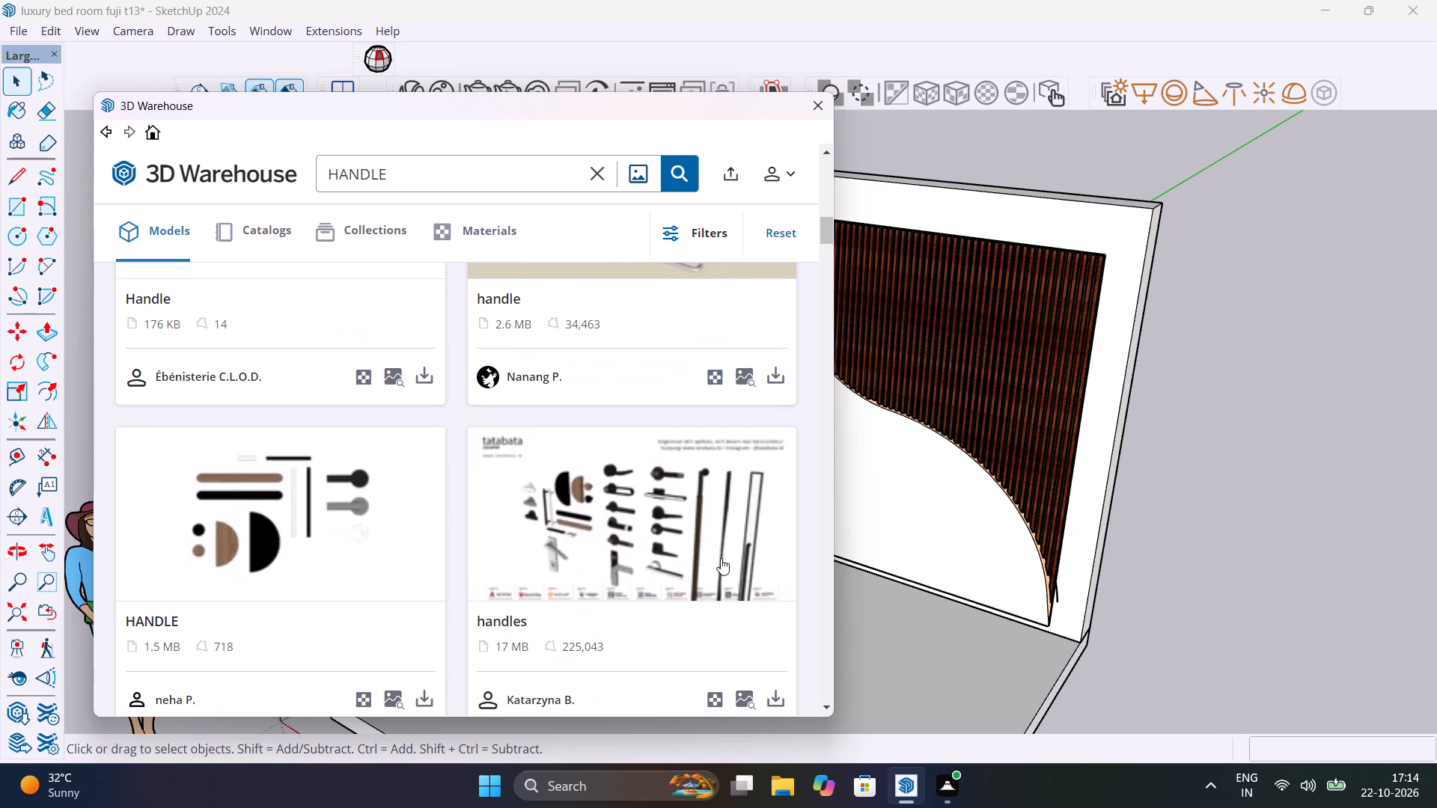
scroll(721, 558, "down", 3)
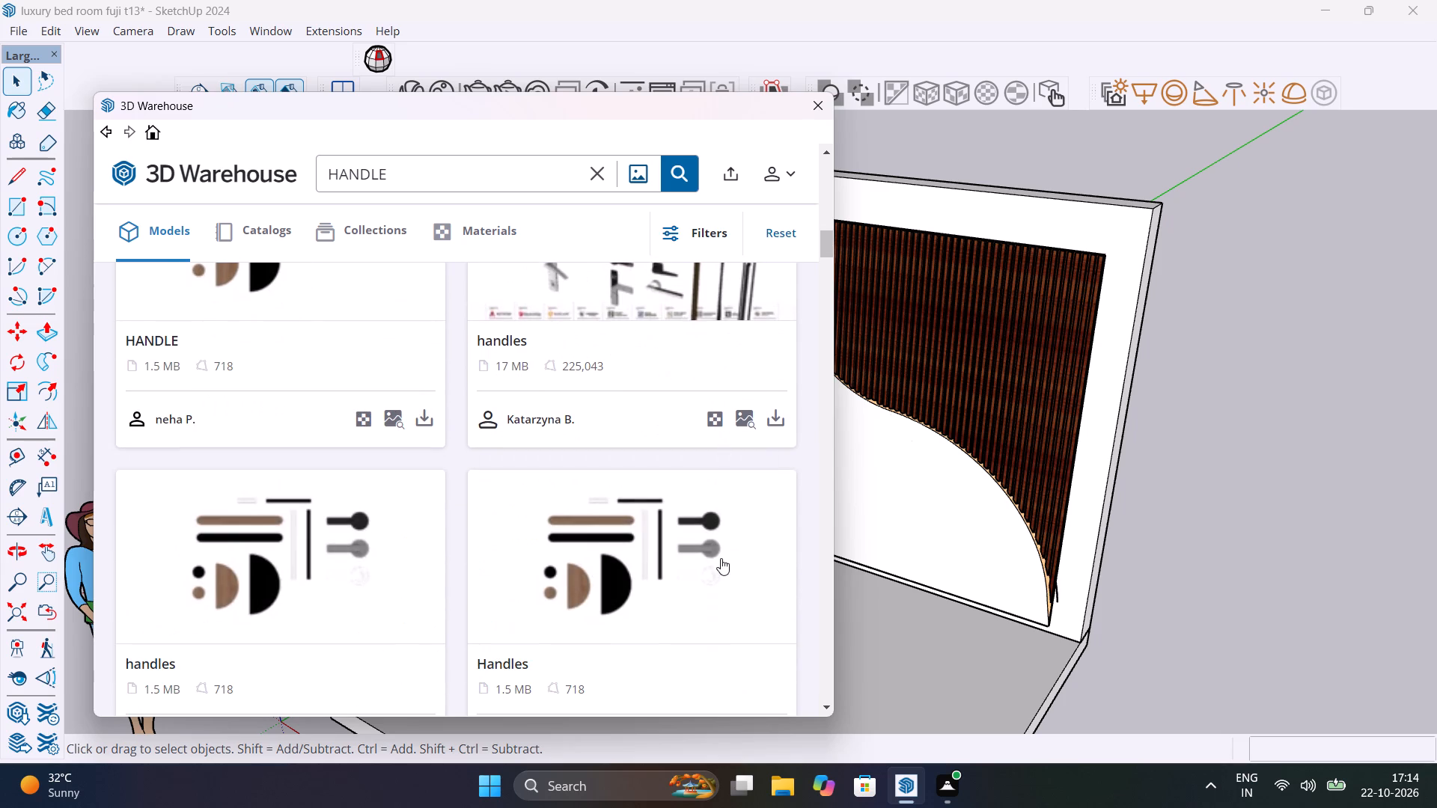
scroll(721, 558, "down", 5)
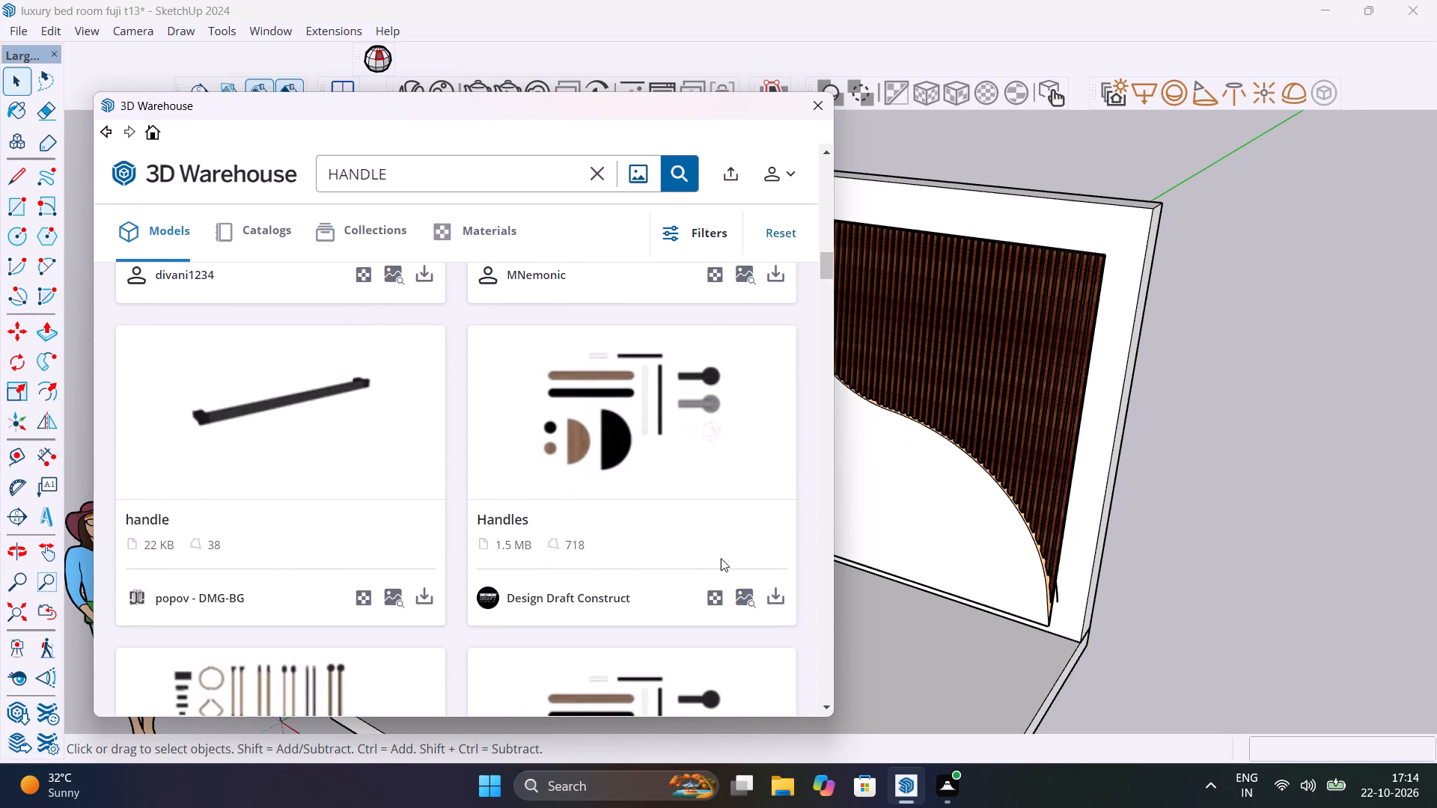
scroll(721, 558, "down", 6)
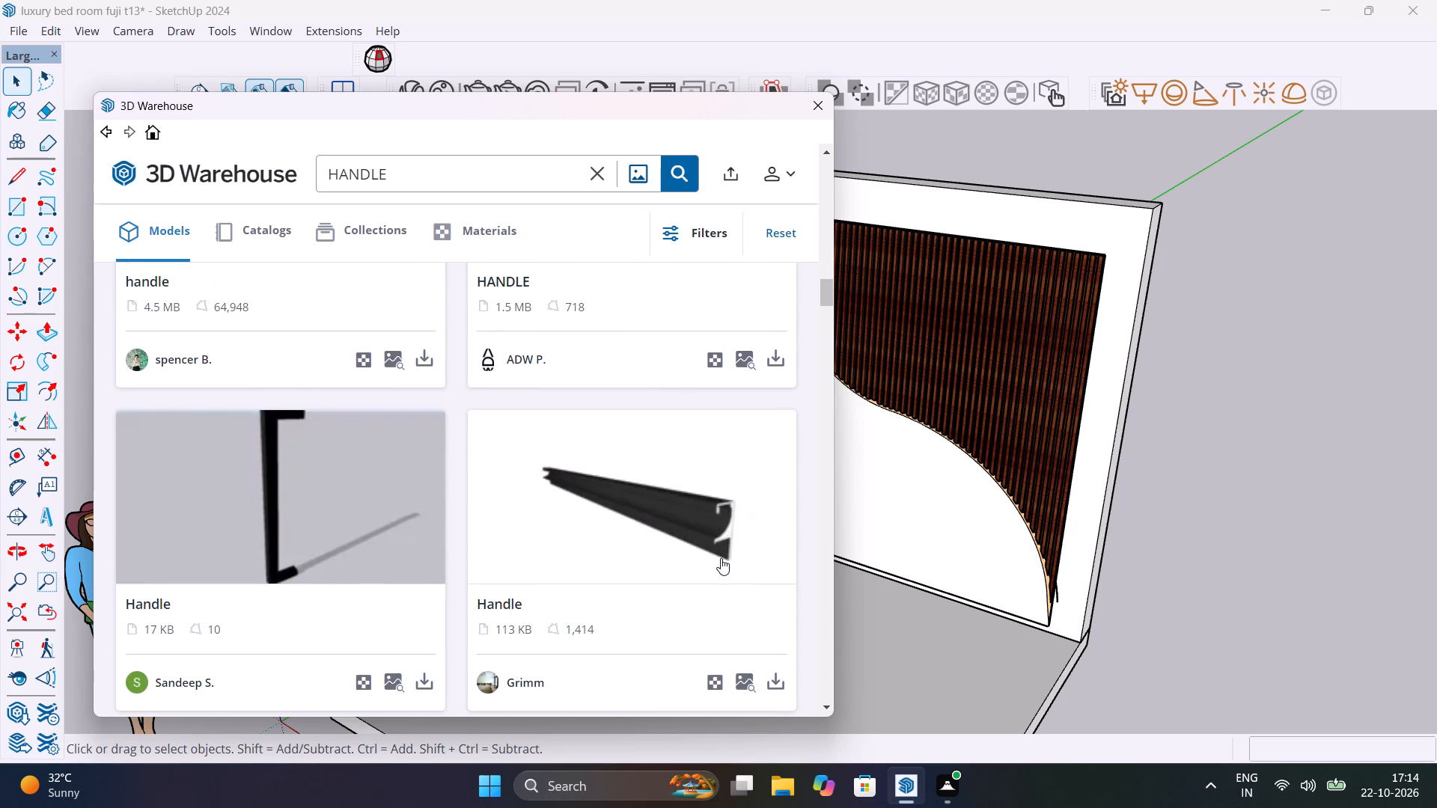
scroll(721, 558, "down", 12)
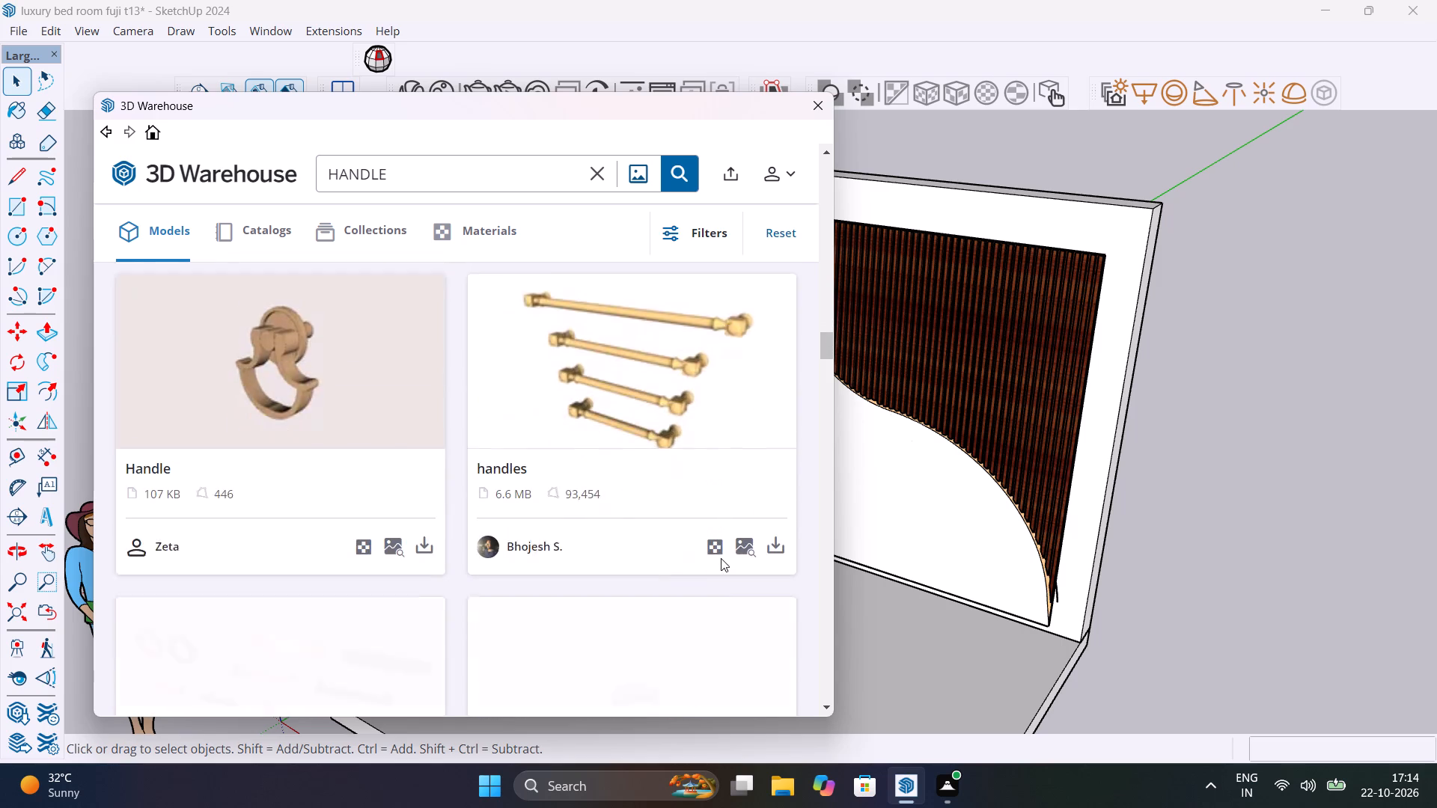
scroll(721, 558, "down", 13)
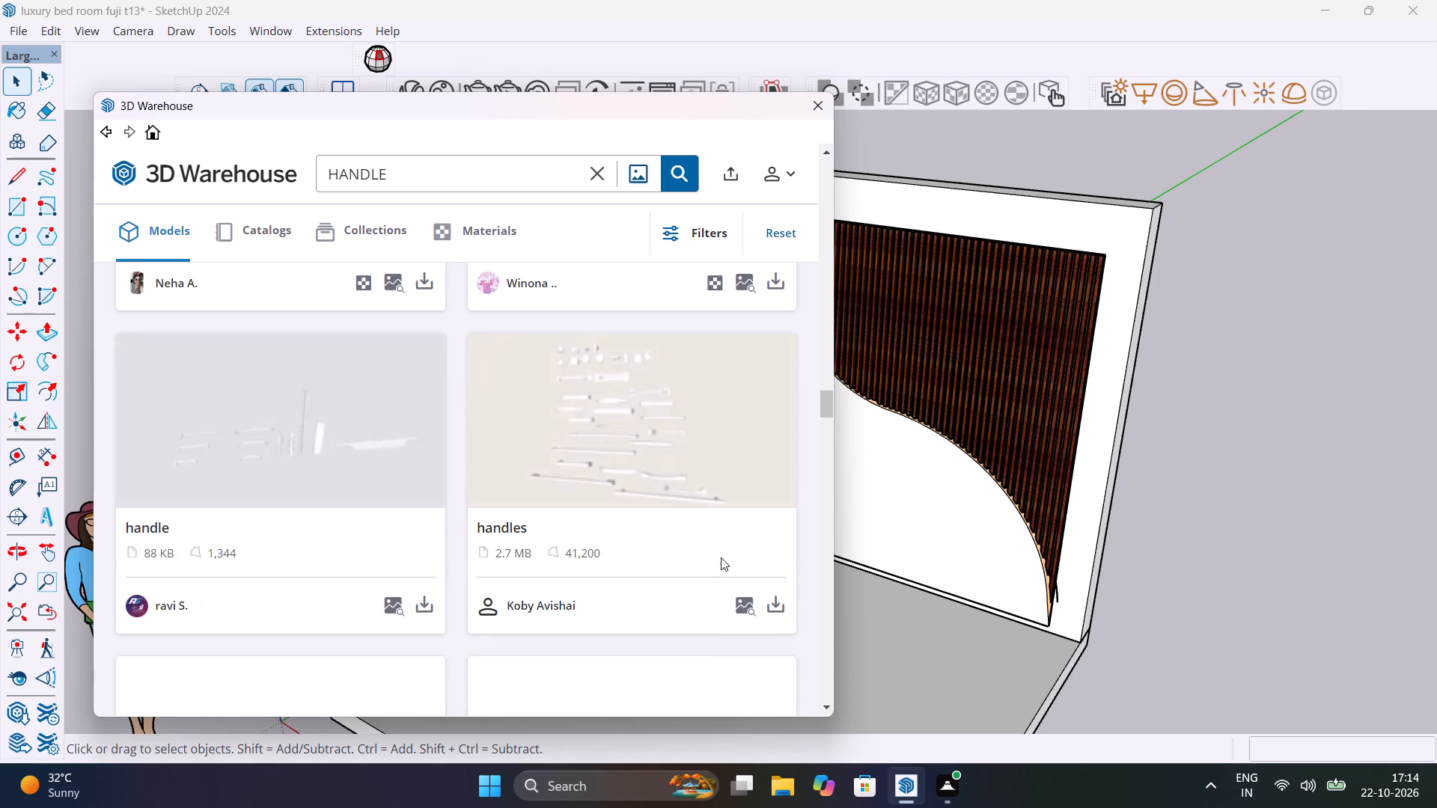
scroll(721, 557, "down", 17)
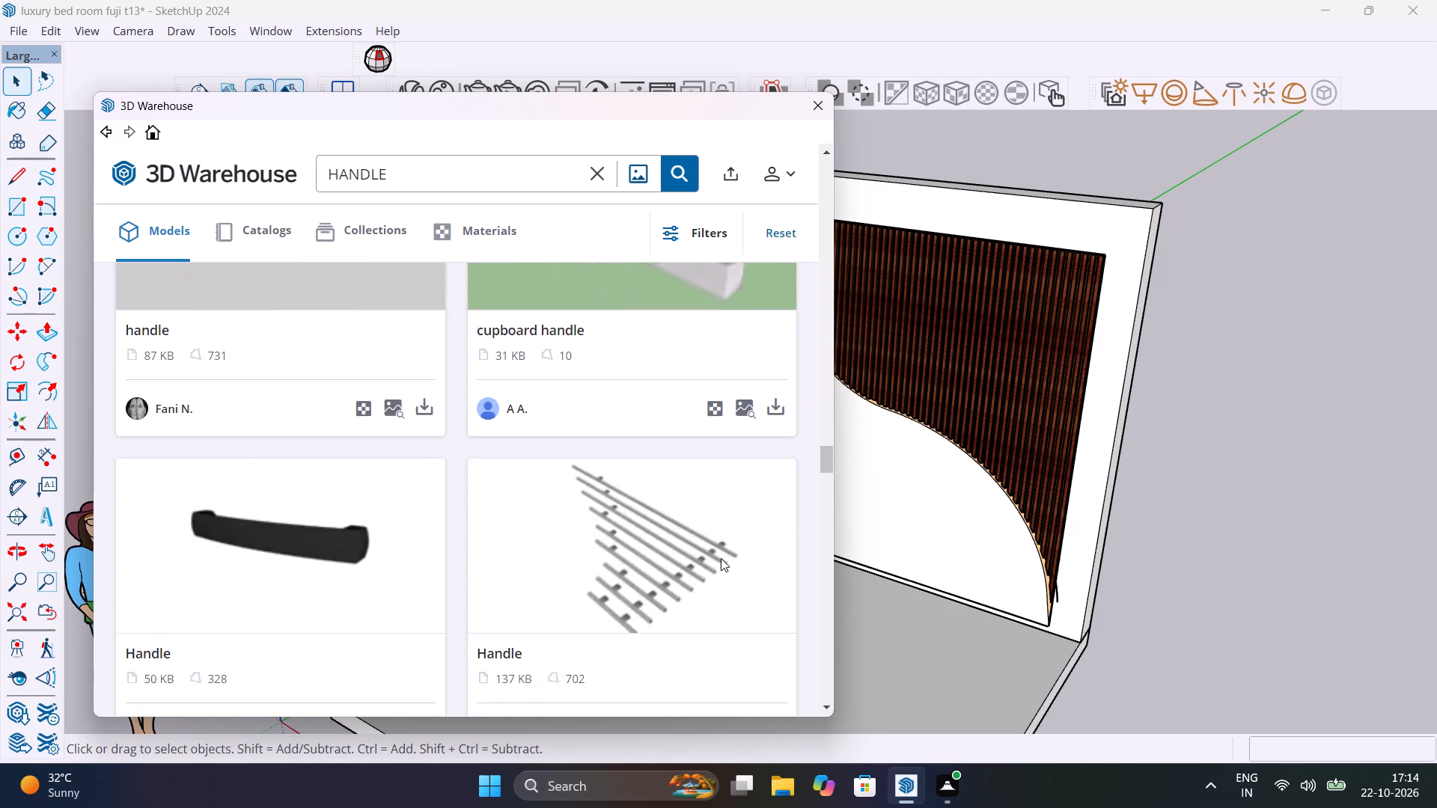
scroll(721, 558, "down", 13)
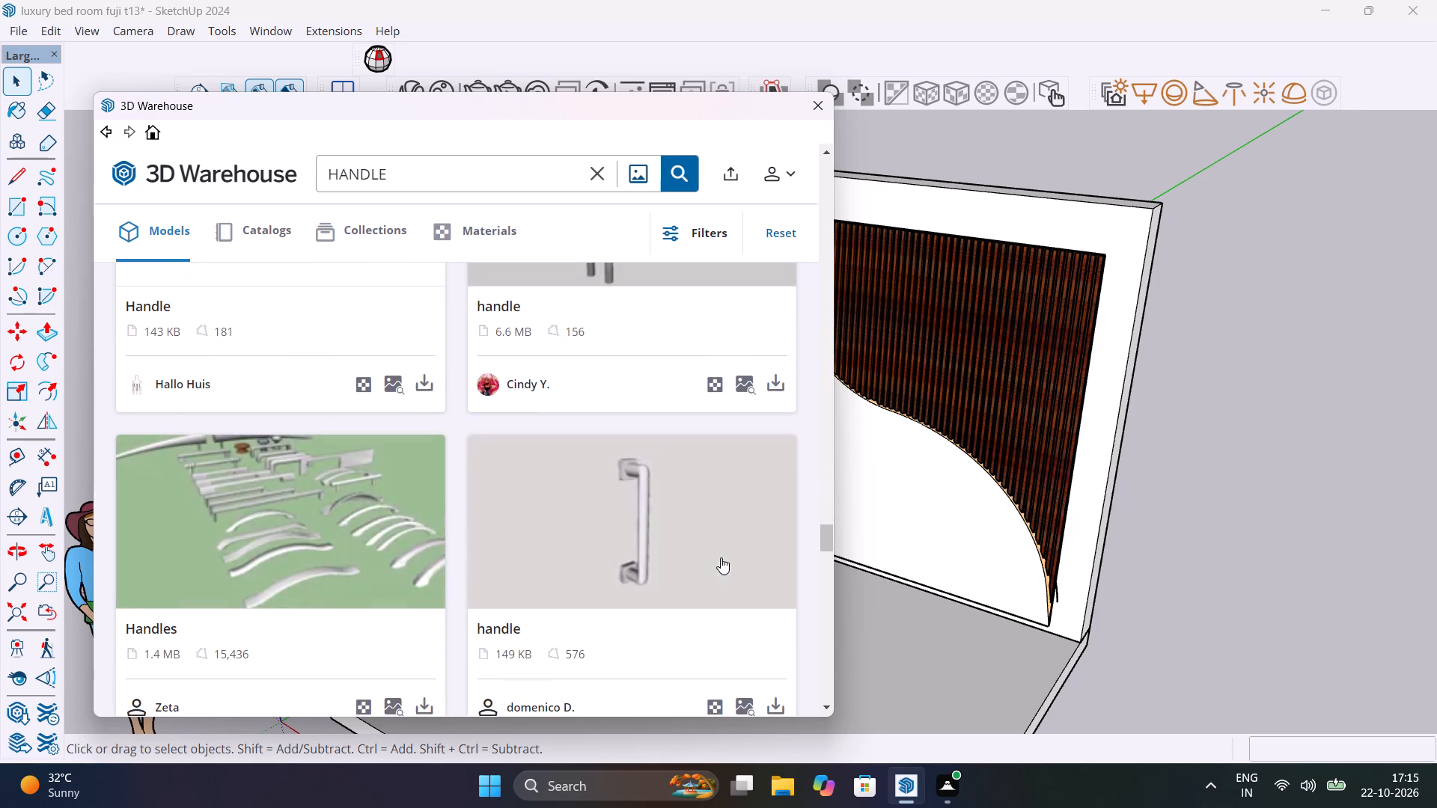
scroll(721, 557, "down", 11)
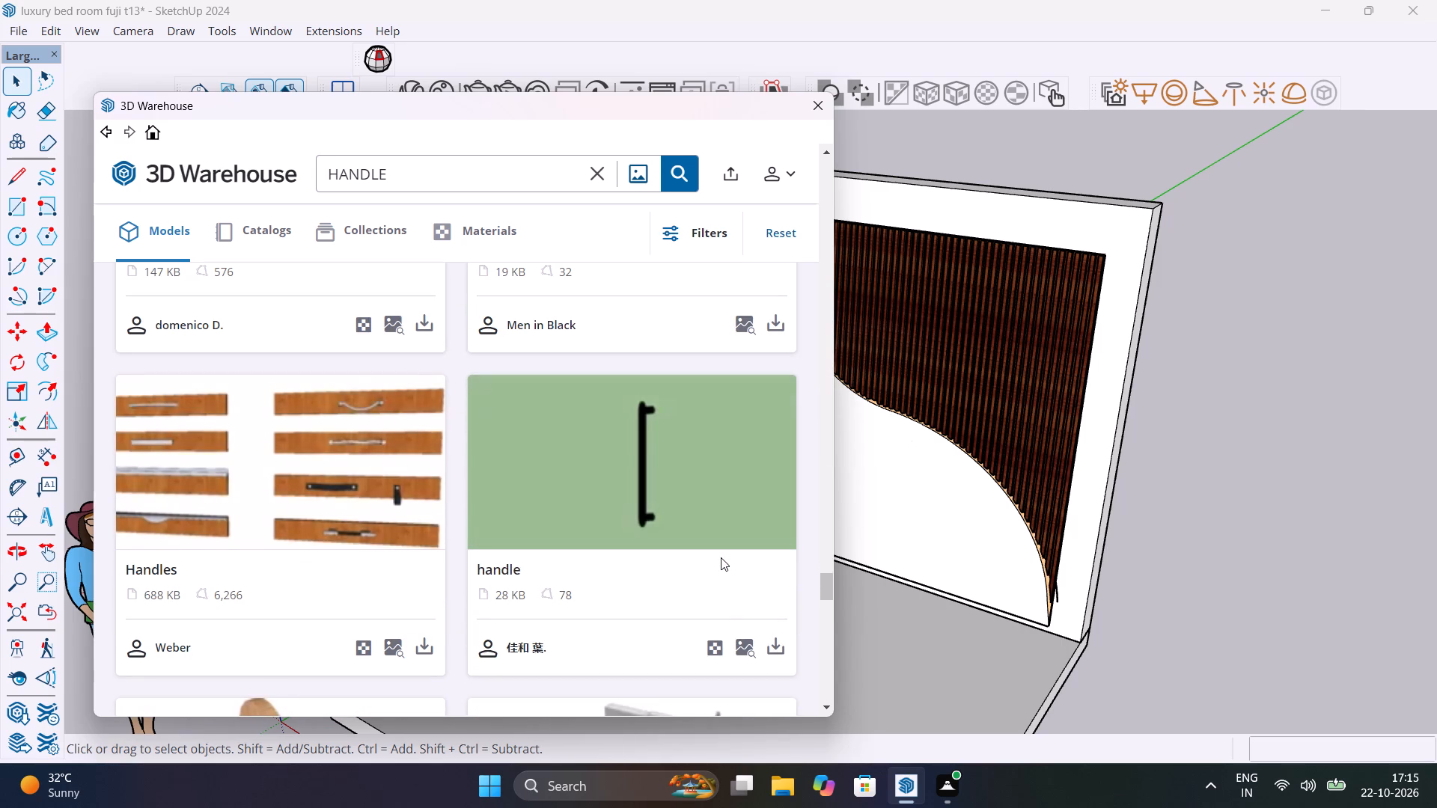
scroll(721, 557, "down", 13)
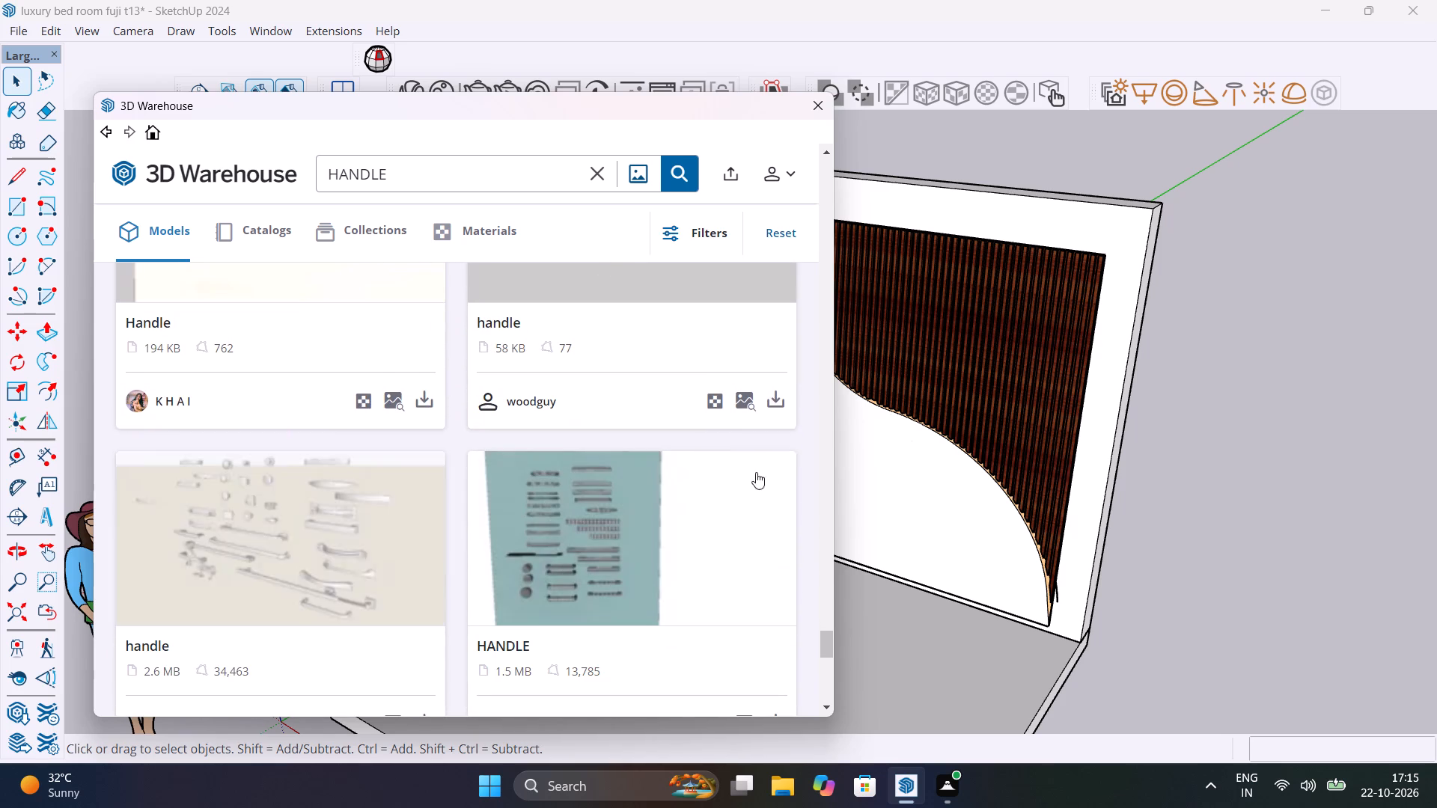
left_click(811, 113)
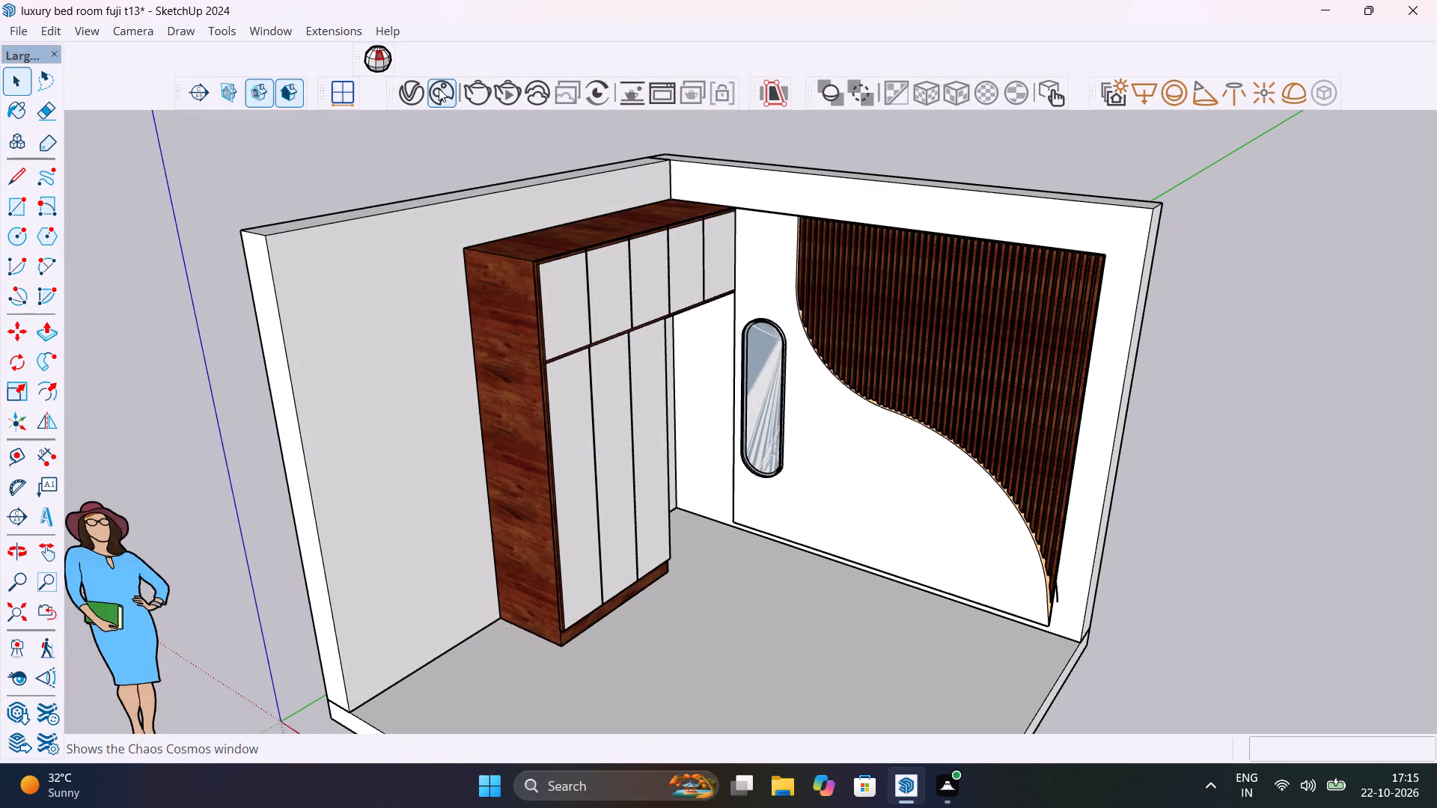
Search the online Chaos Cosmos assets for "HANDLE".
left_click(439, 88)
left_click(600, 160)
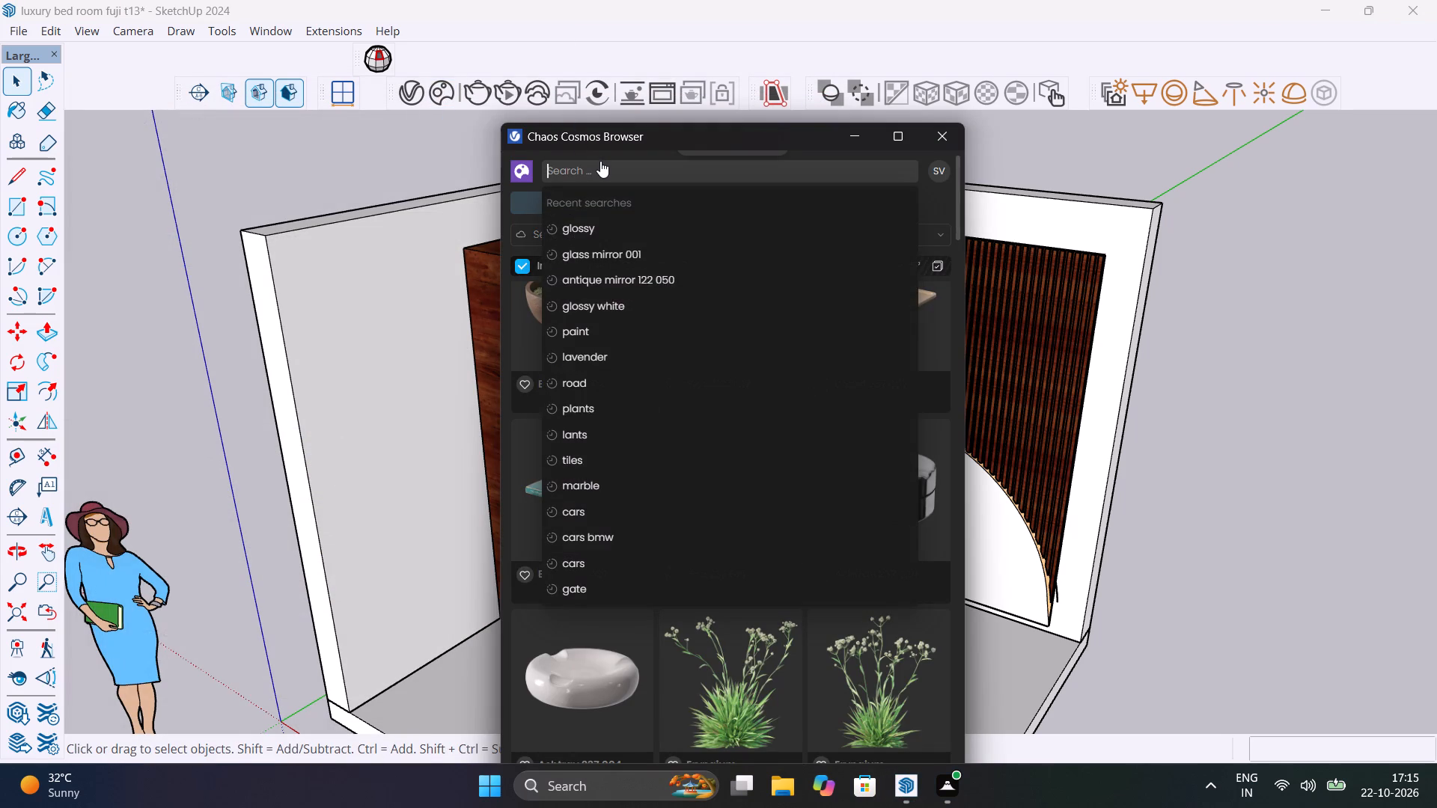
type("HANDLE")
key("Return")
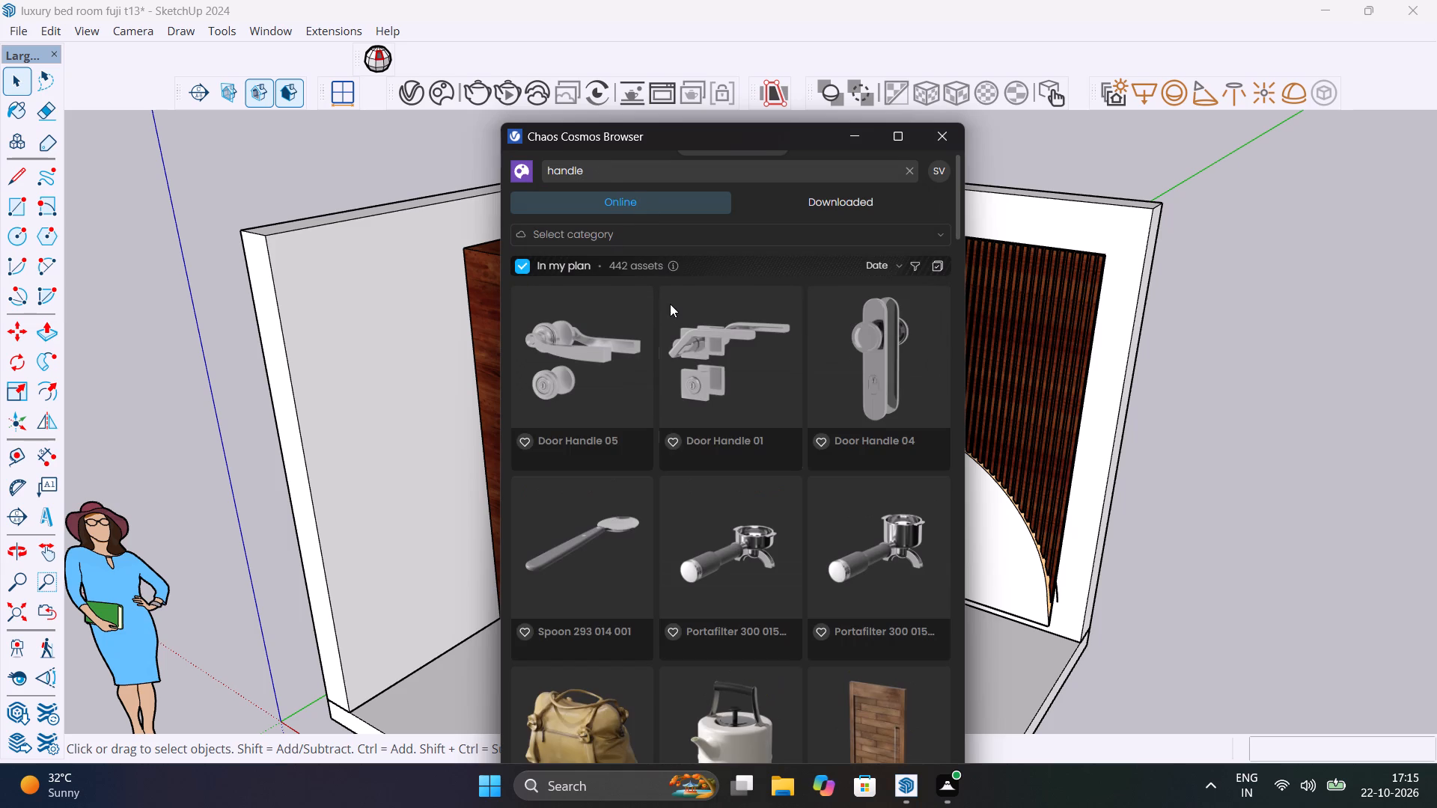
Look through the Chaos Cosmos results for a suitable wardrobe handle and close the browser.
scroll(659, 479, "down", 9)
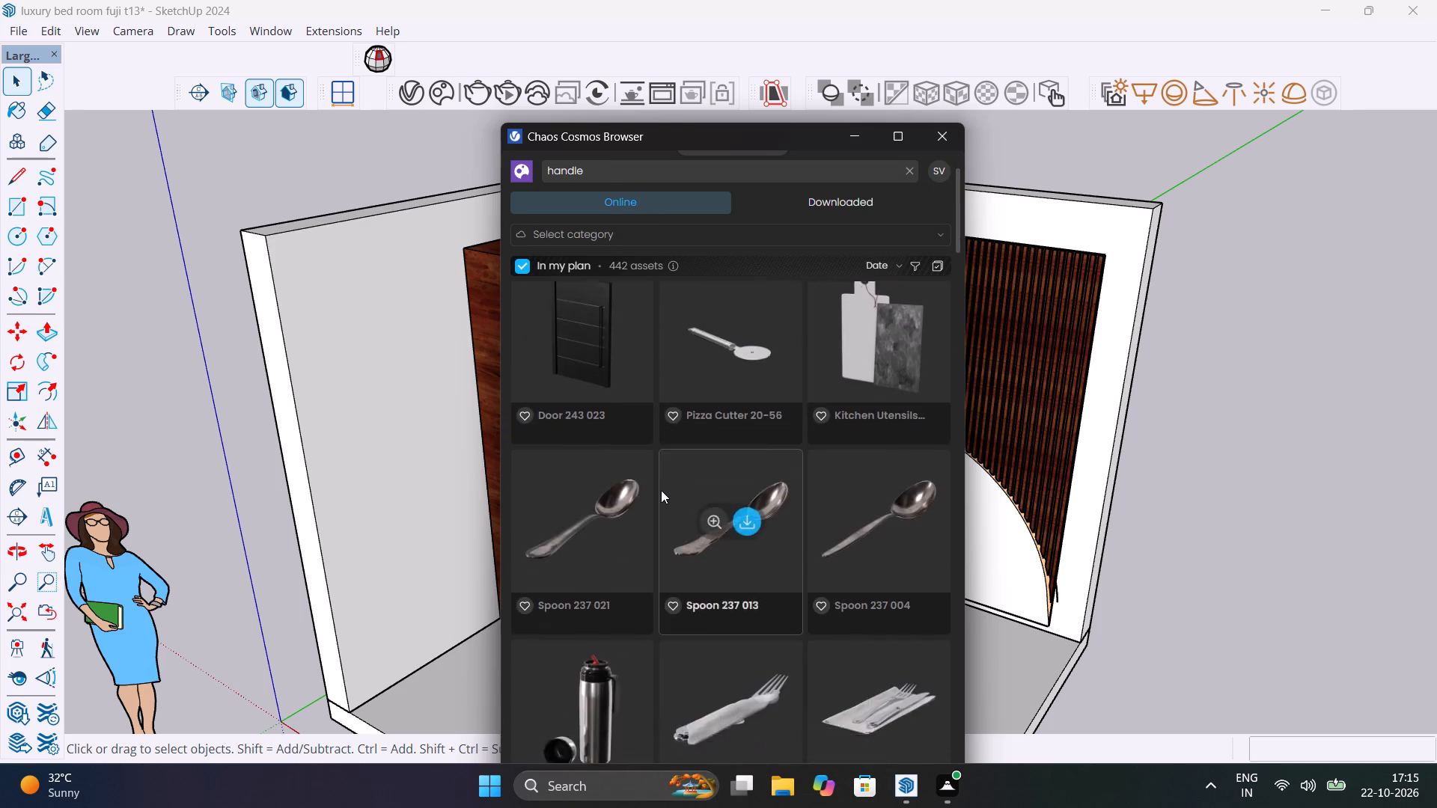
scroll(661, 490, "down", 10)
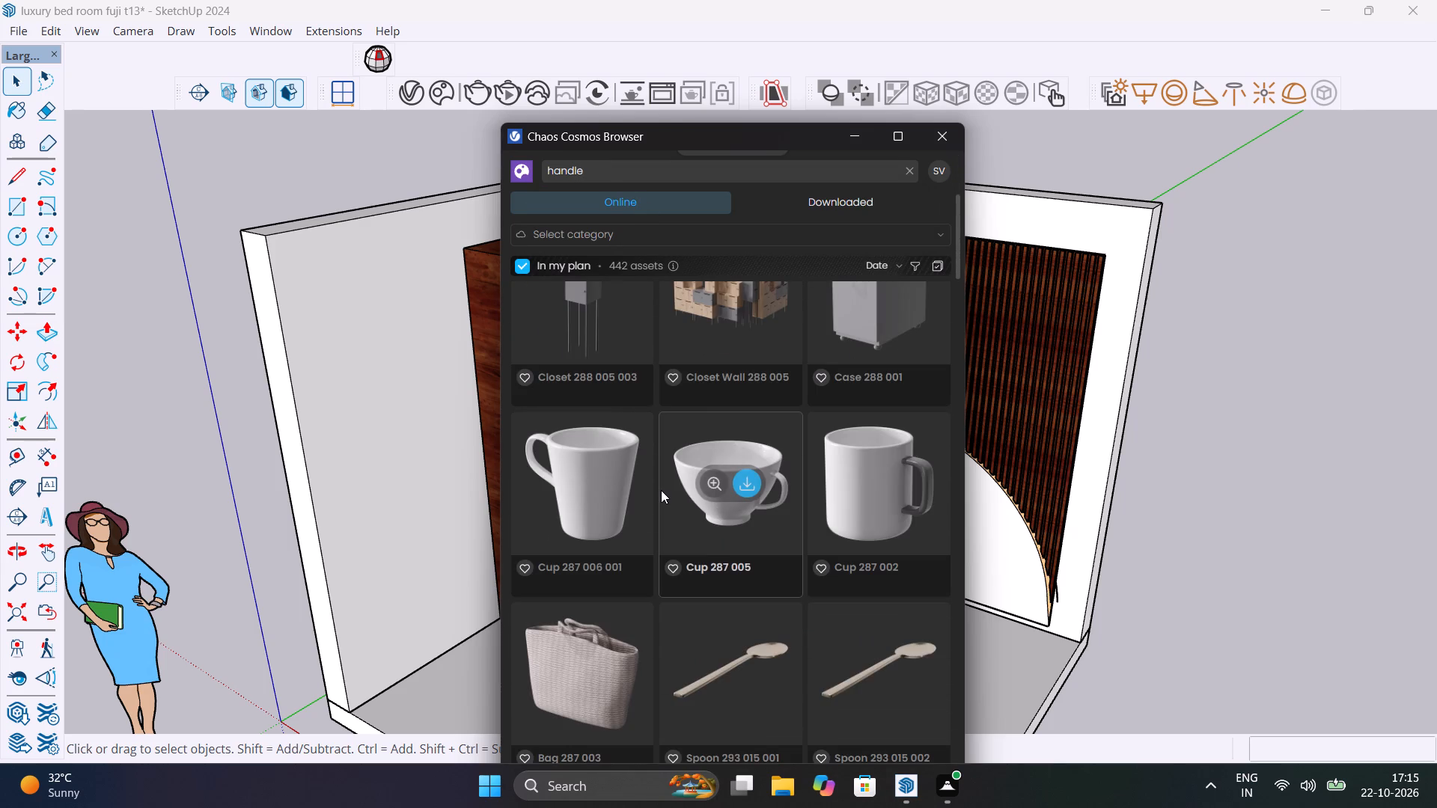
scroll(661, 490, "down", 14)
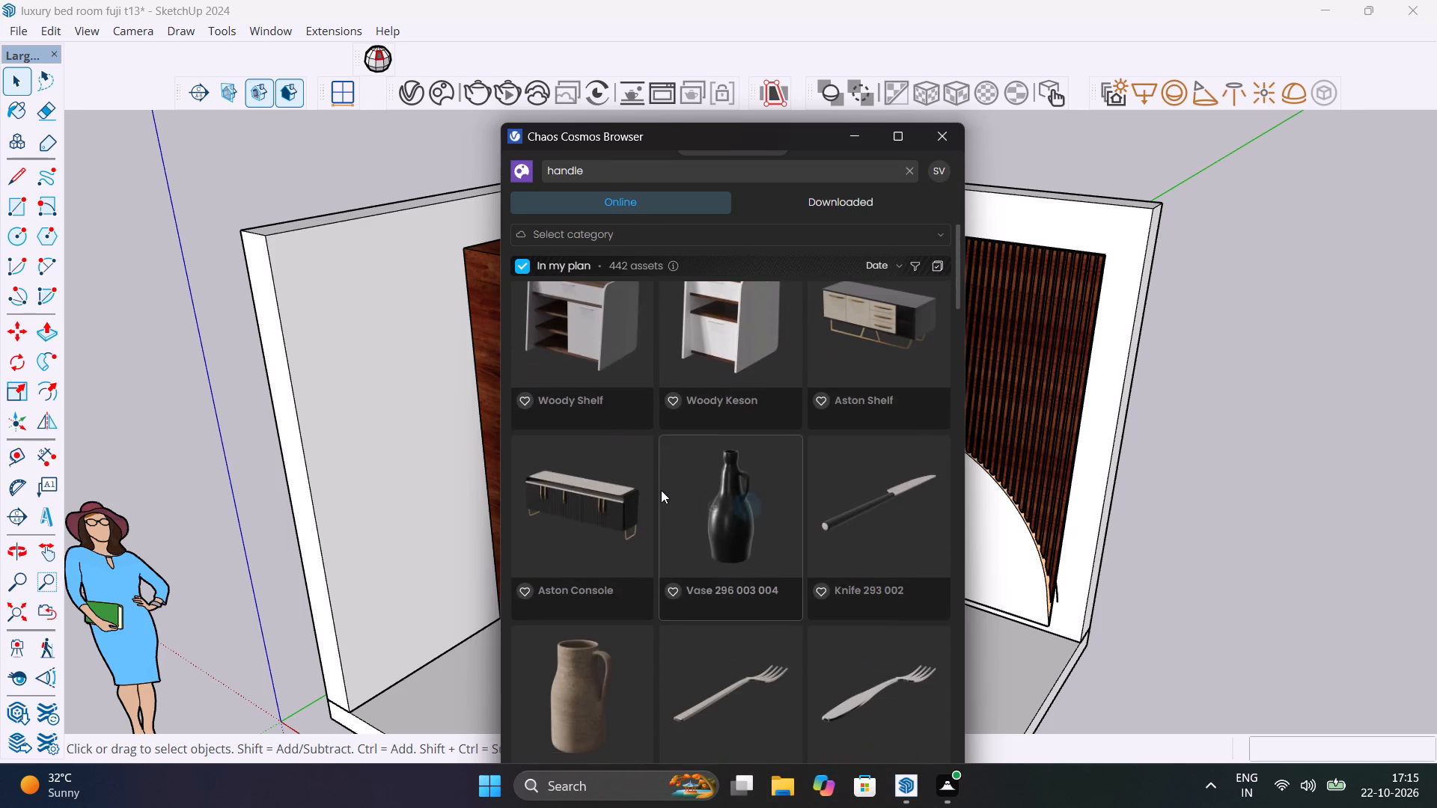
scroll(661, 490, "down", 15)
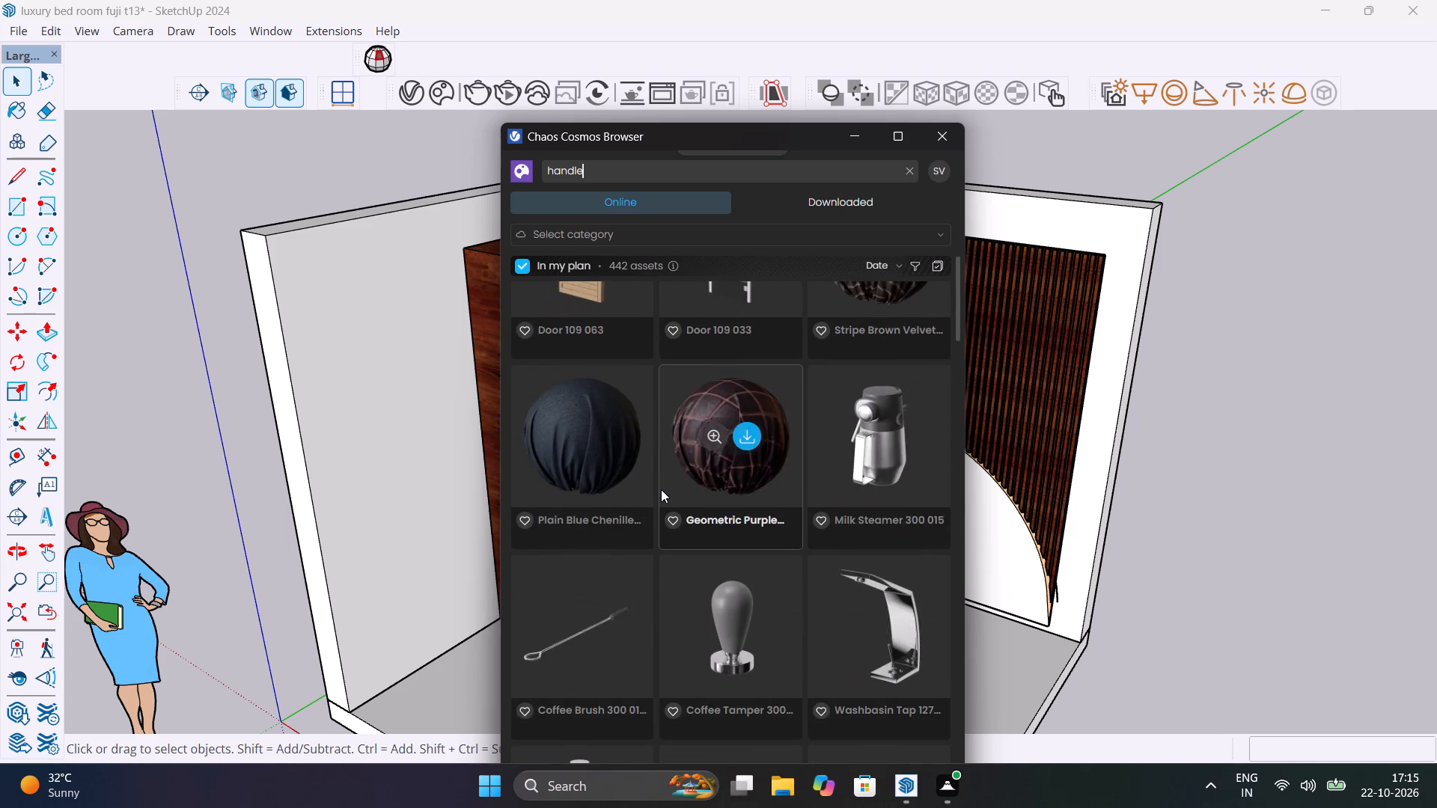
scroll(661, 489, "down", 5)
left_click(939, 132)
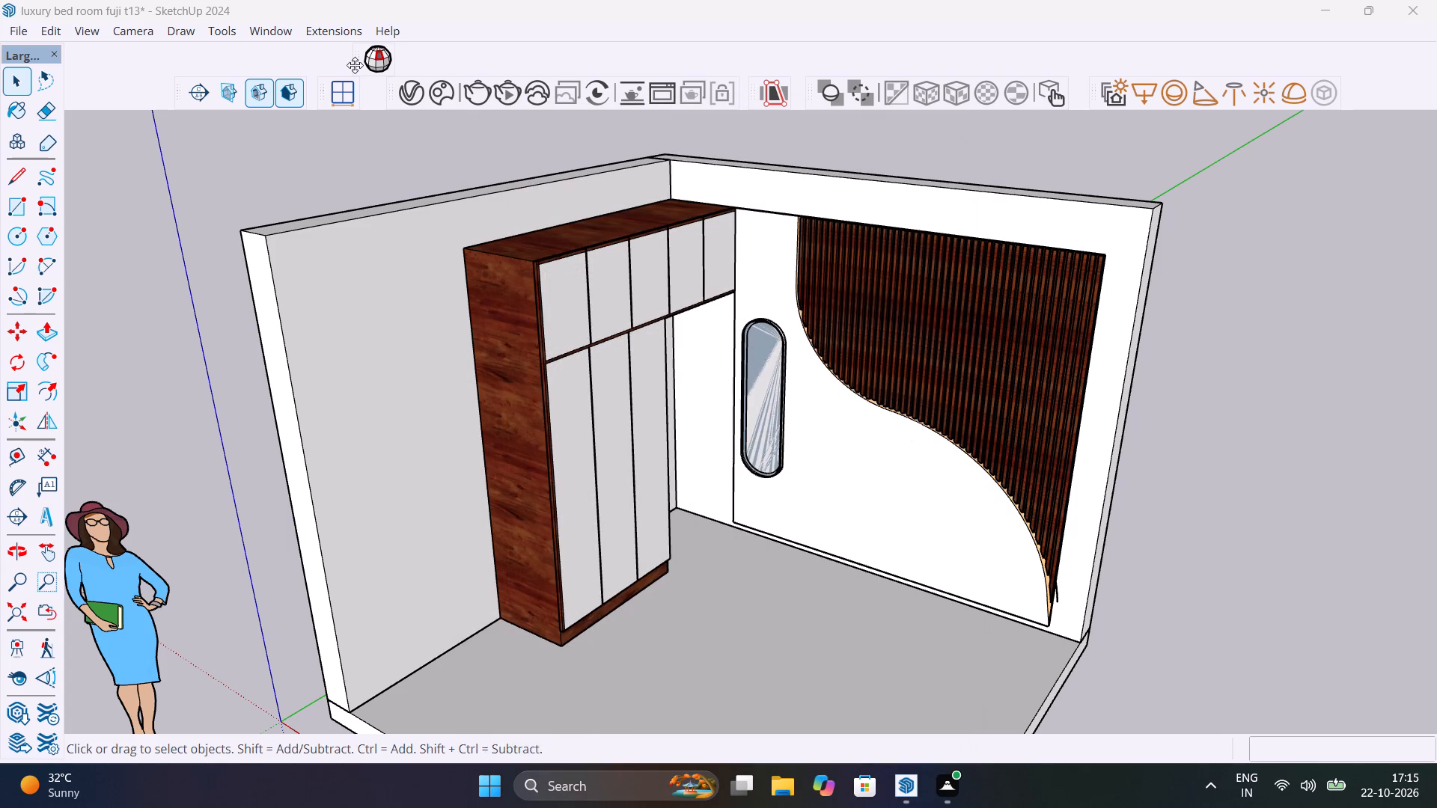
Reopen 3D Warehouse and look through the "HANDLE" models for a design that suits the wardrobe doors.
left_click(257, 35)
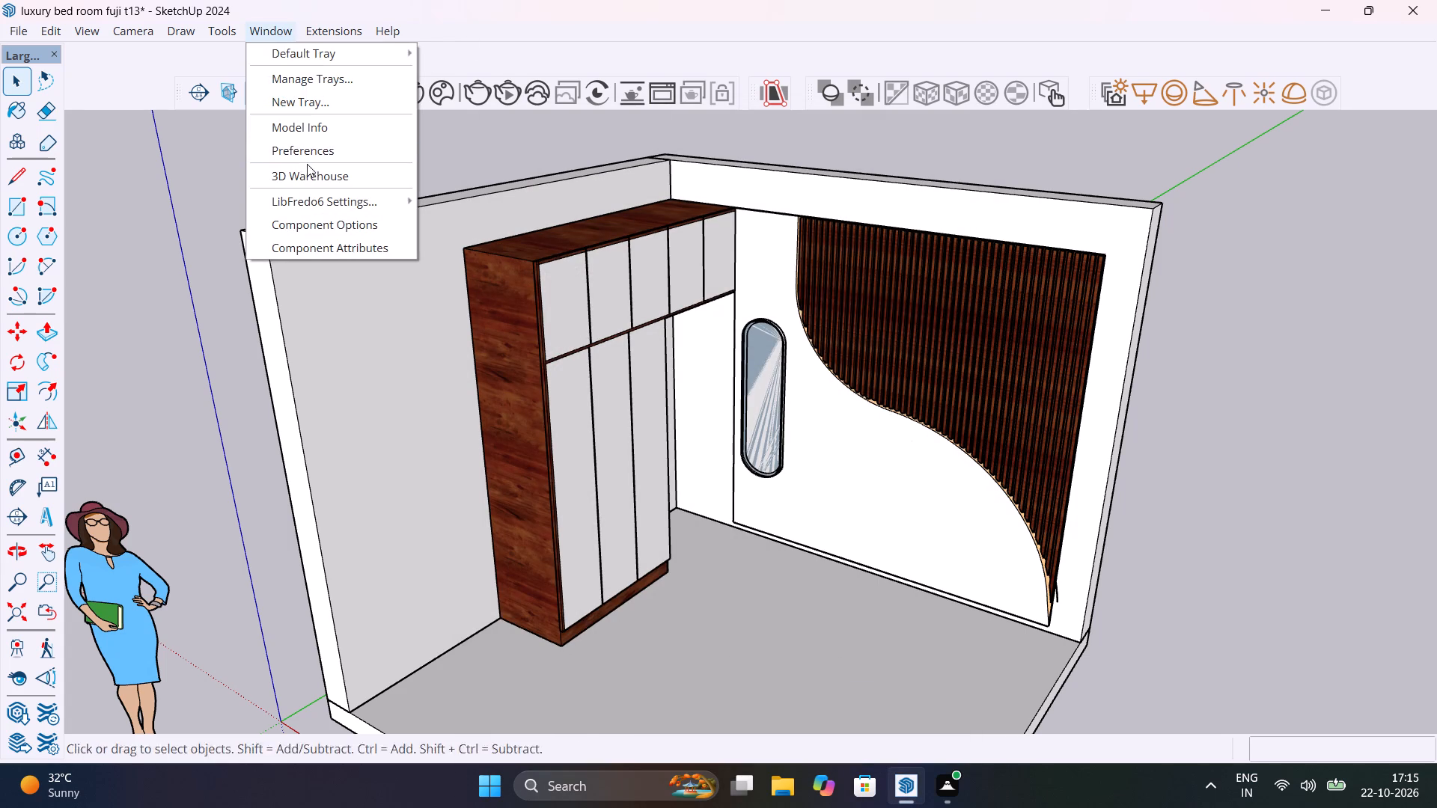
left_click(316, 176)
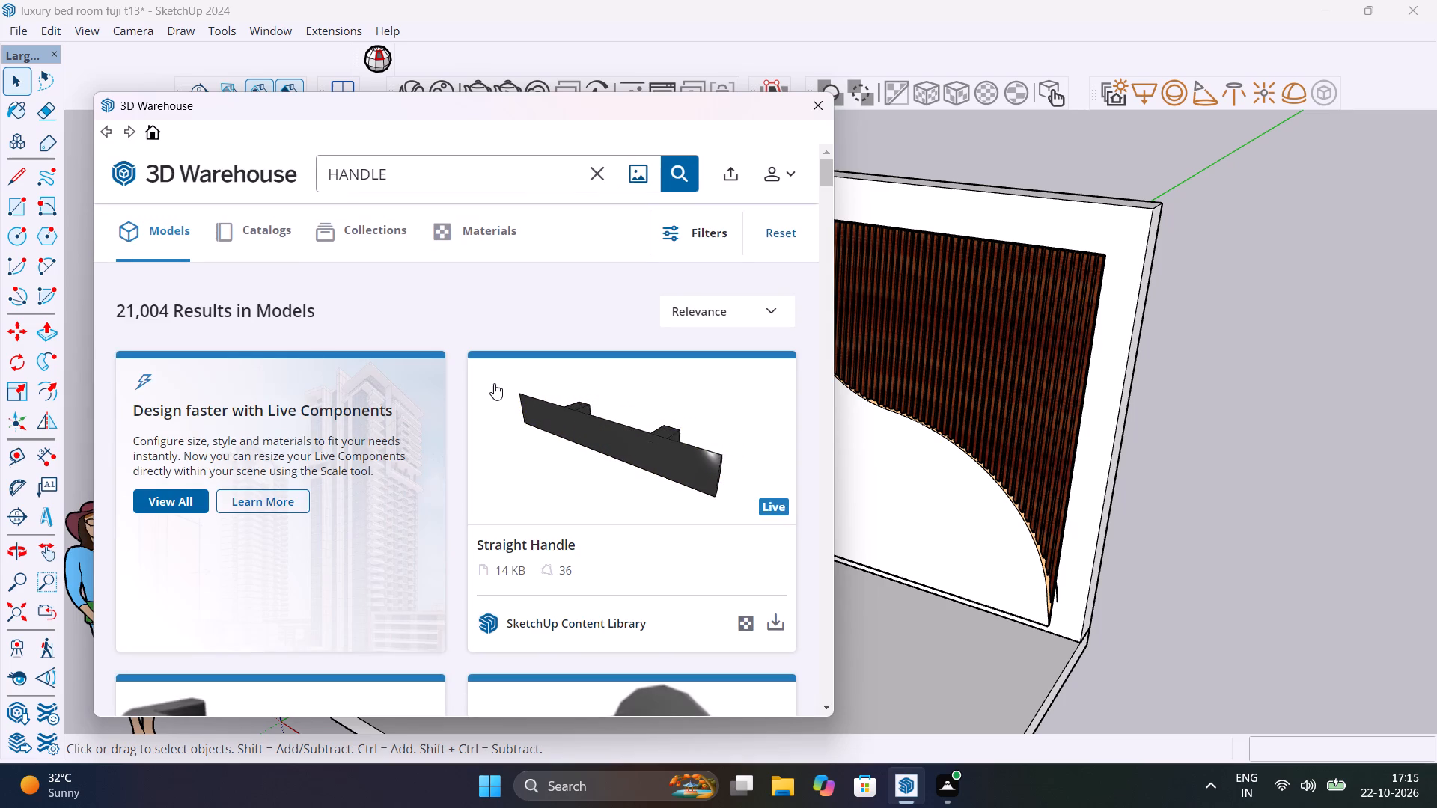
scroll(539, 545, "down", 20)
scroll(539, 545, "down", 3)
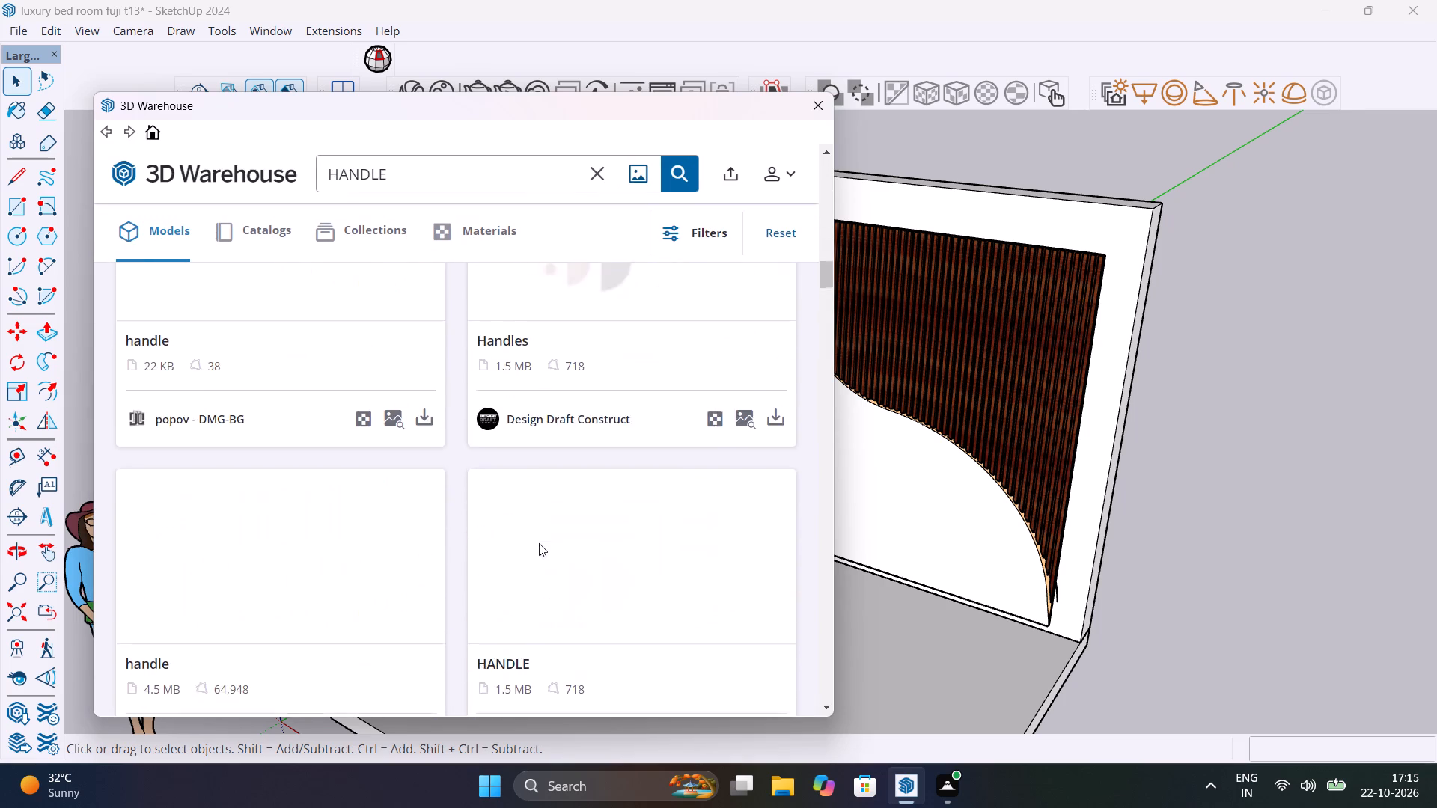
scroll(539, 543, "down", 20)
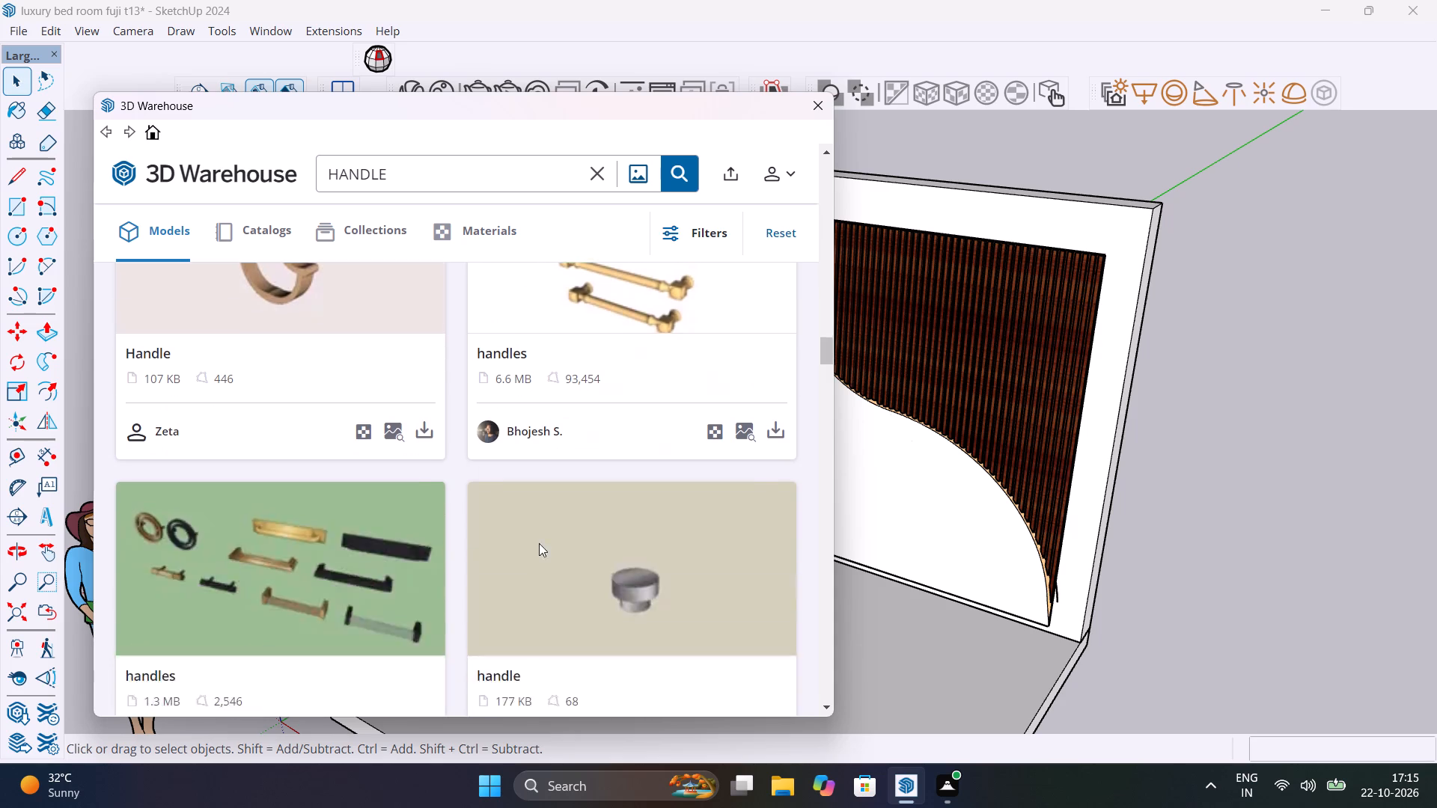
scroll(539, 543, "down", 5)
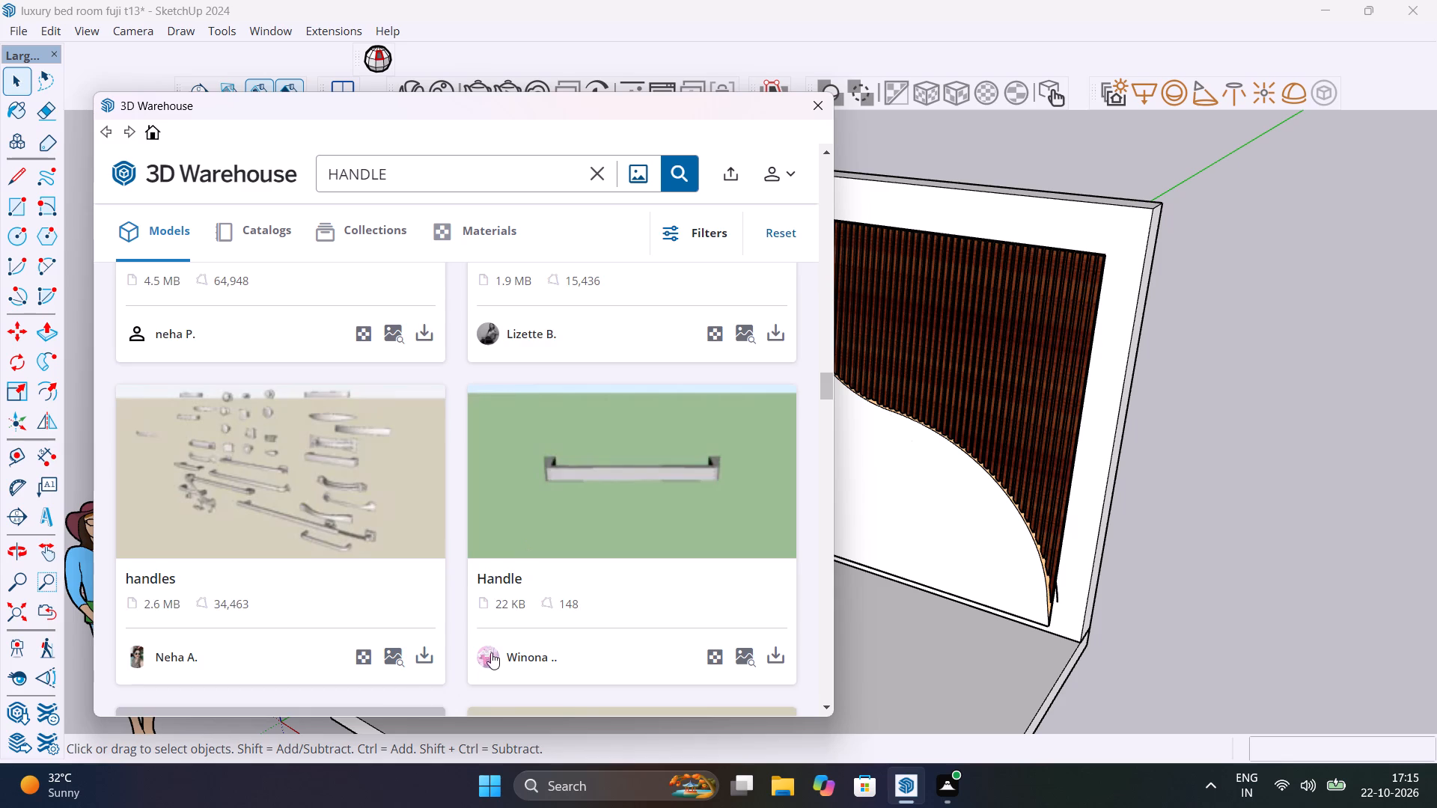
scroll(491, 652, "down", 11)
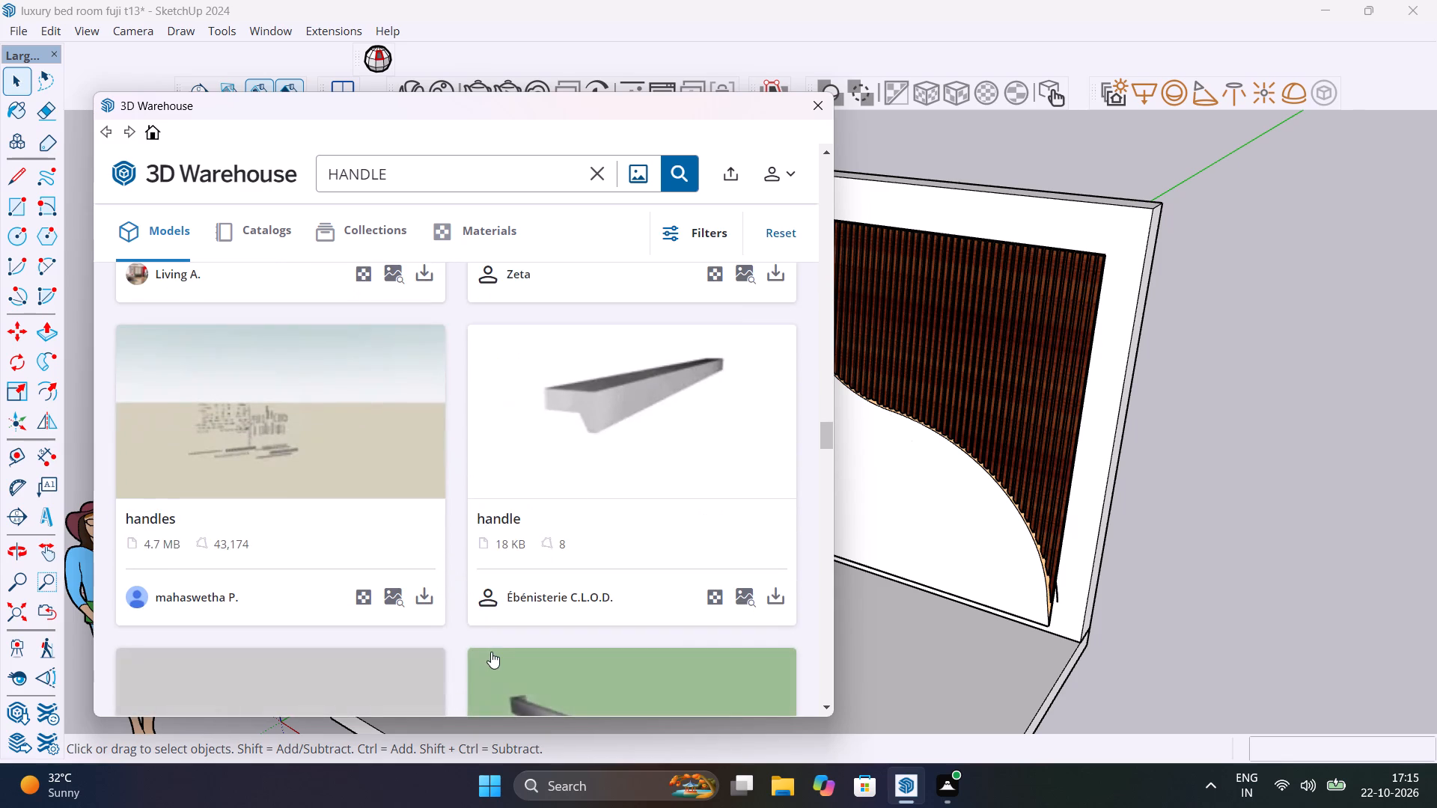
scroll(491, 652, "down", 12)
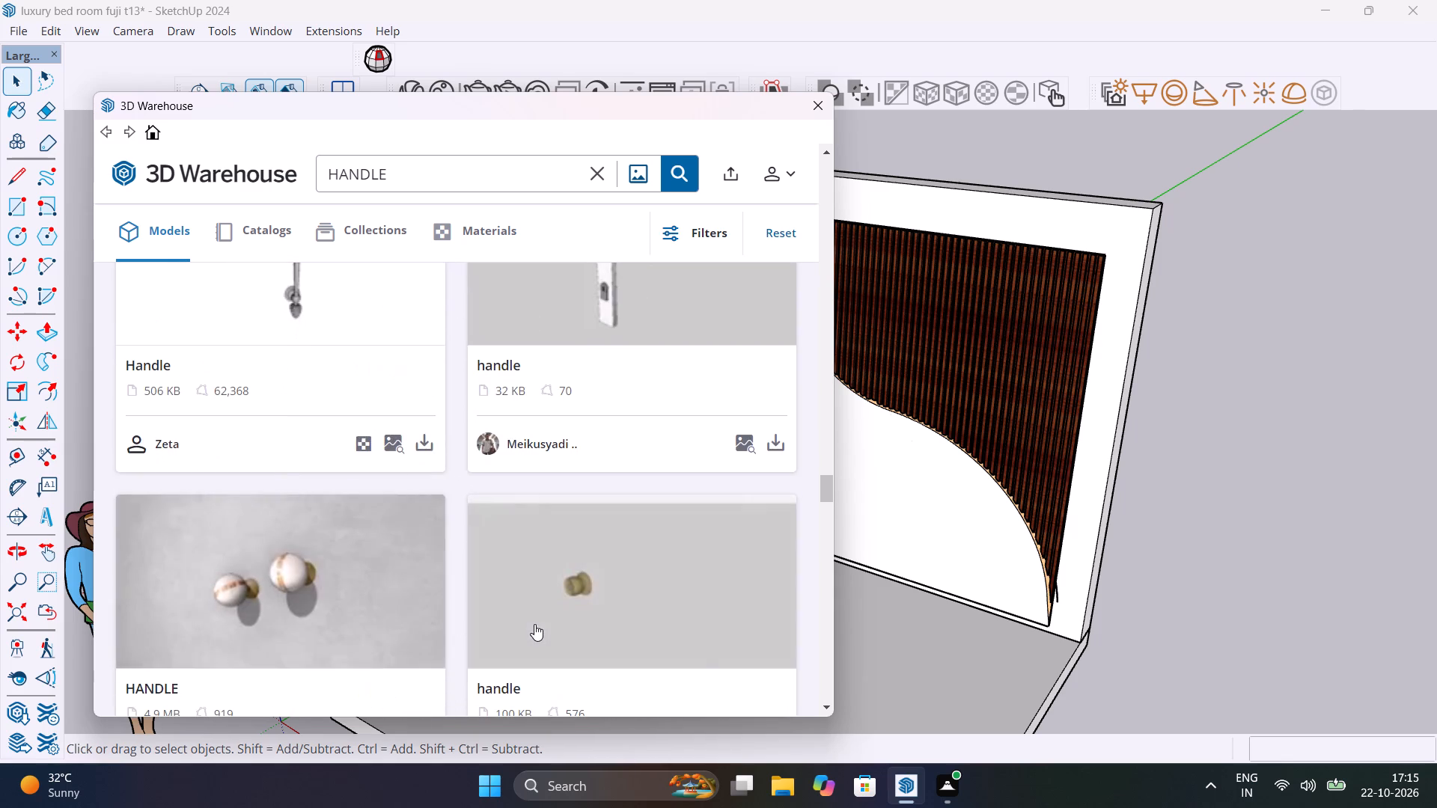
scroll(534, 624, "down", 16)
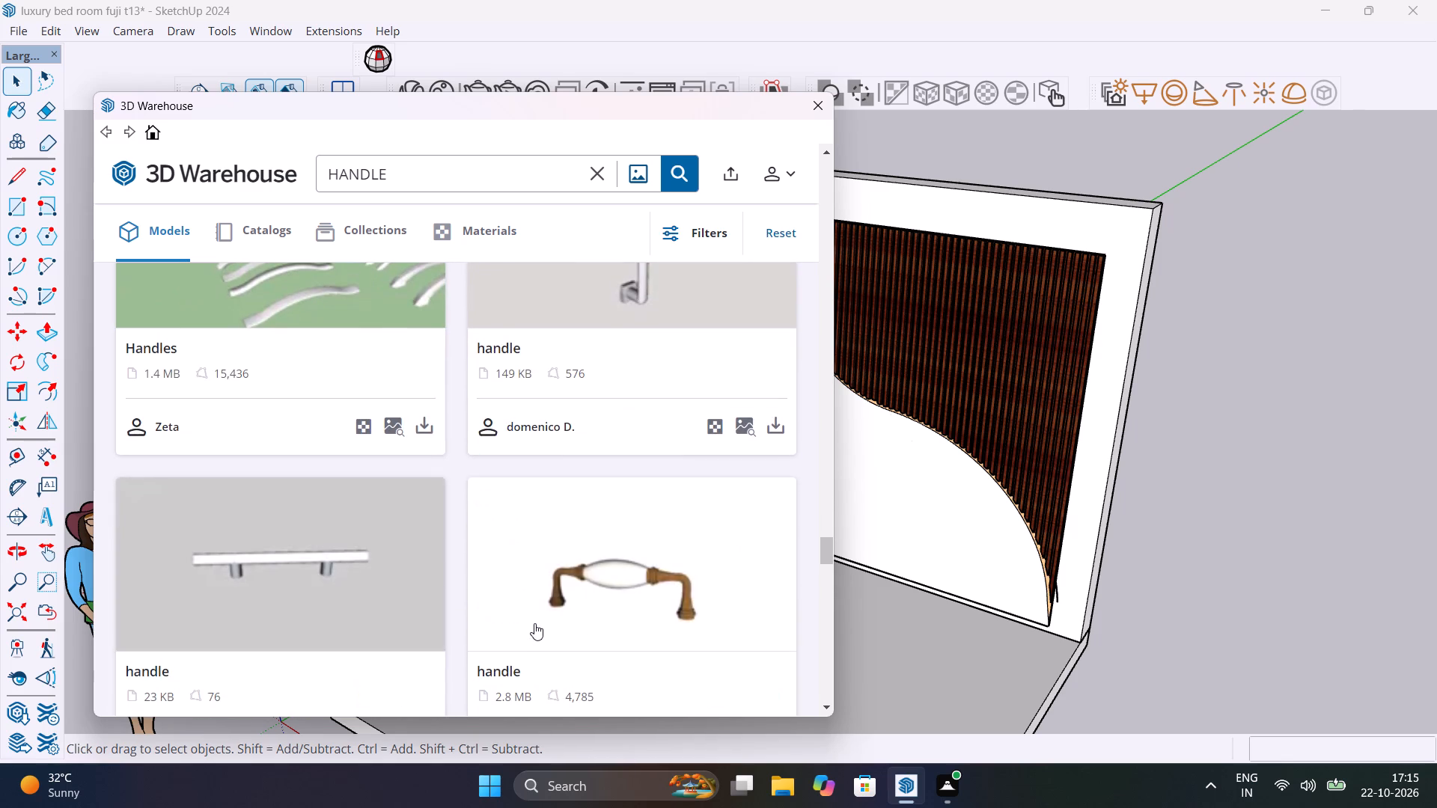
scroll(534, 623, "down", 10)
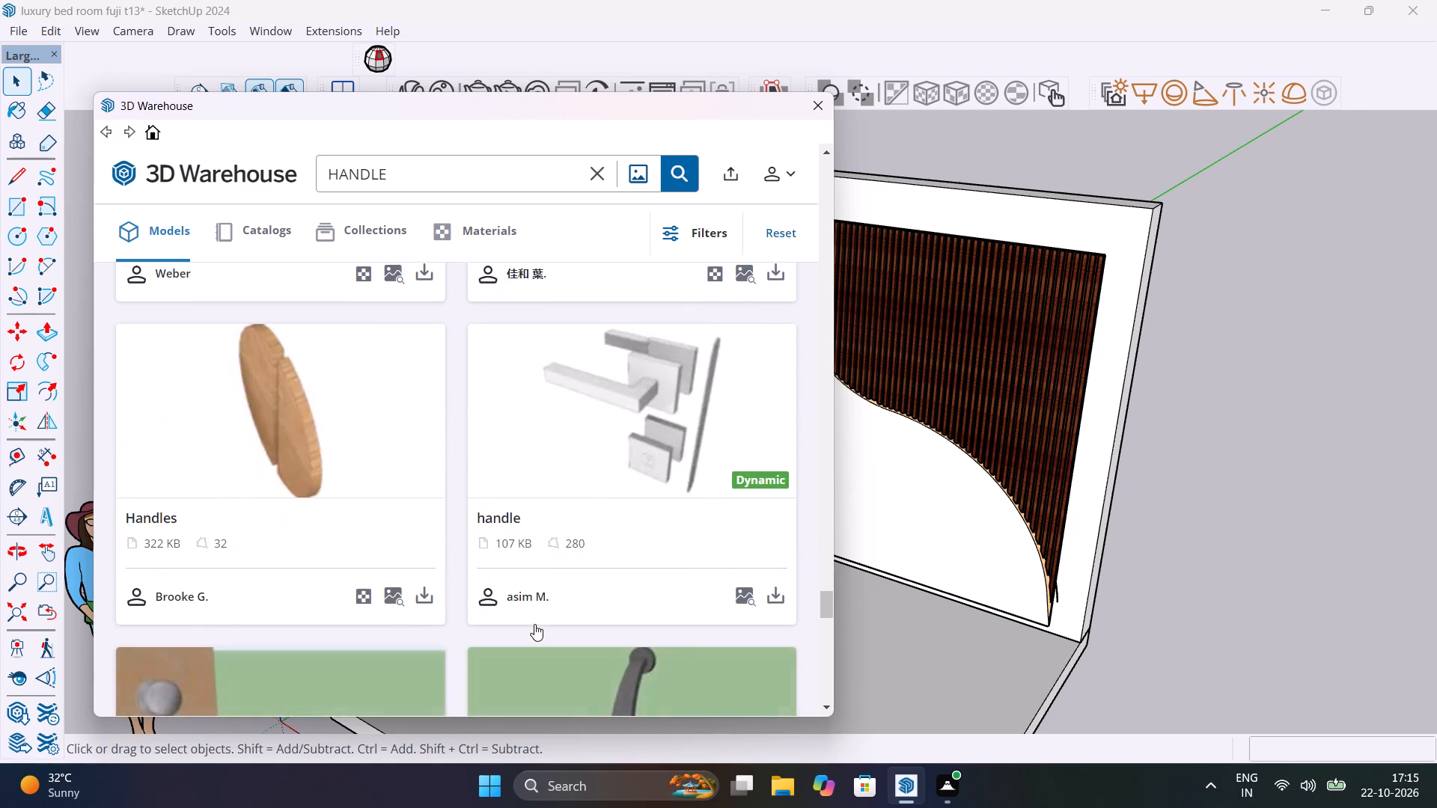
scroll(534, 624, "down", 20)
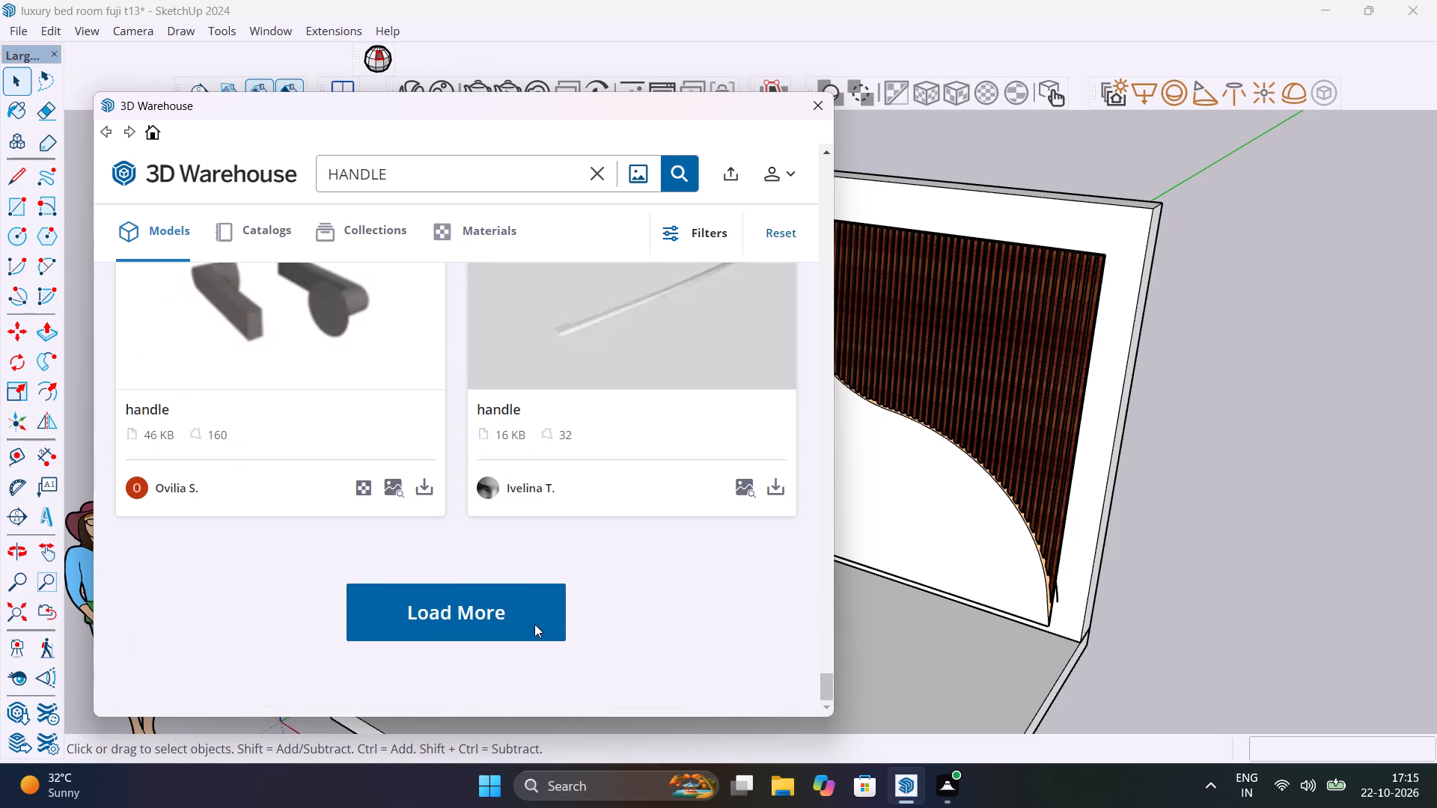
scroll(534, 624, "up", 2)
scroll(534, 624, "down", 2)
Load more "HANDLE" results and look through the additional models for a suitable wardrobe handle.
left_click(534, 623)
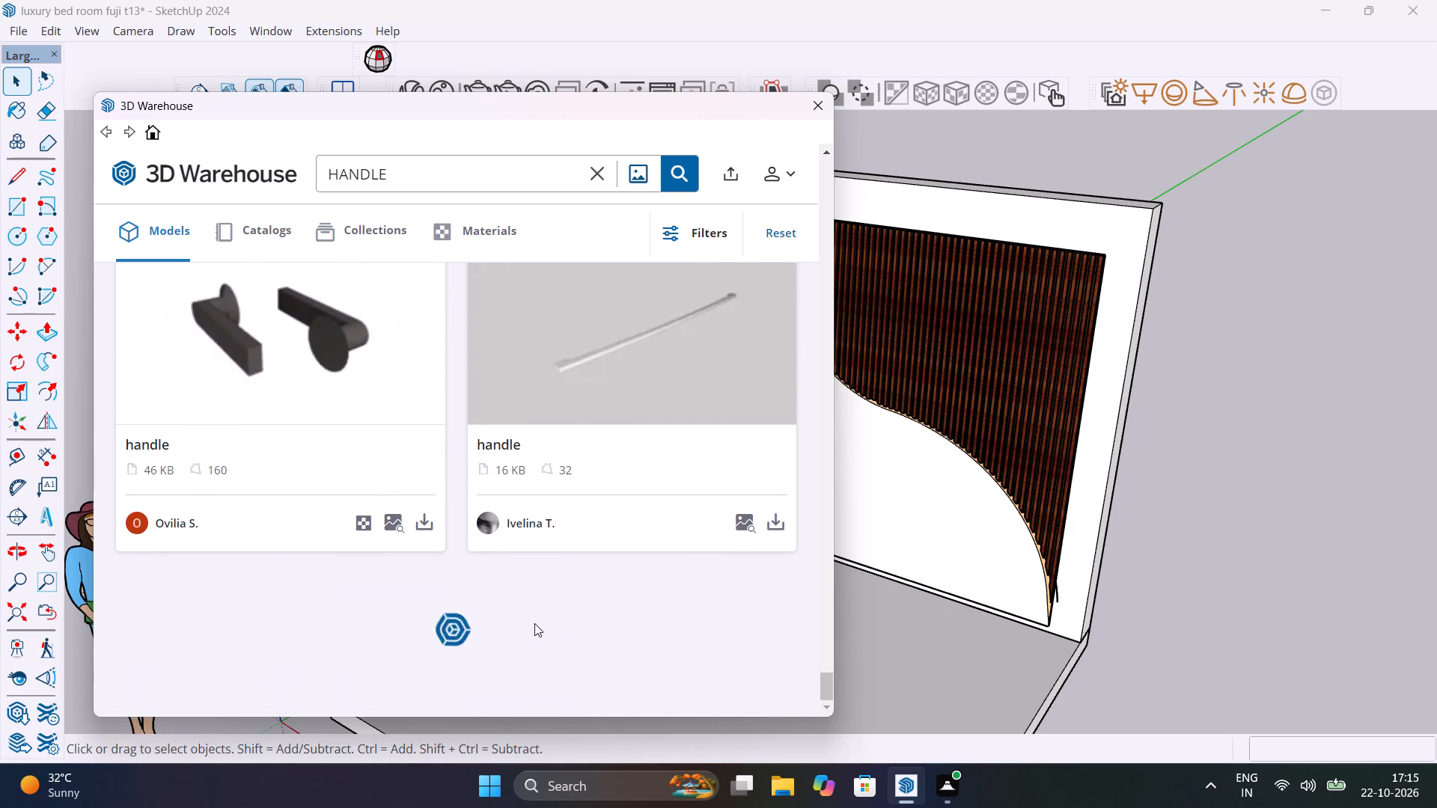
scroll(534, 623, "down", 1)
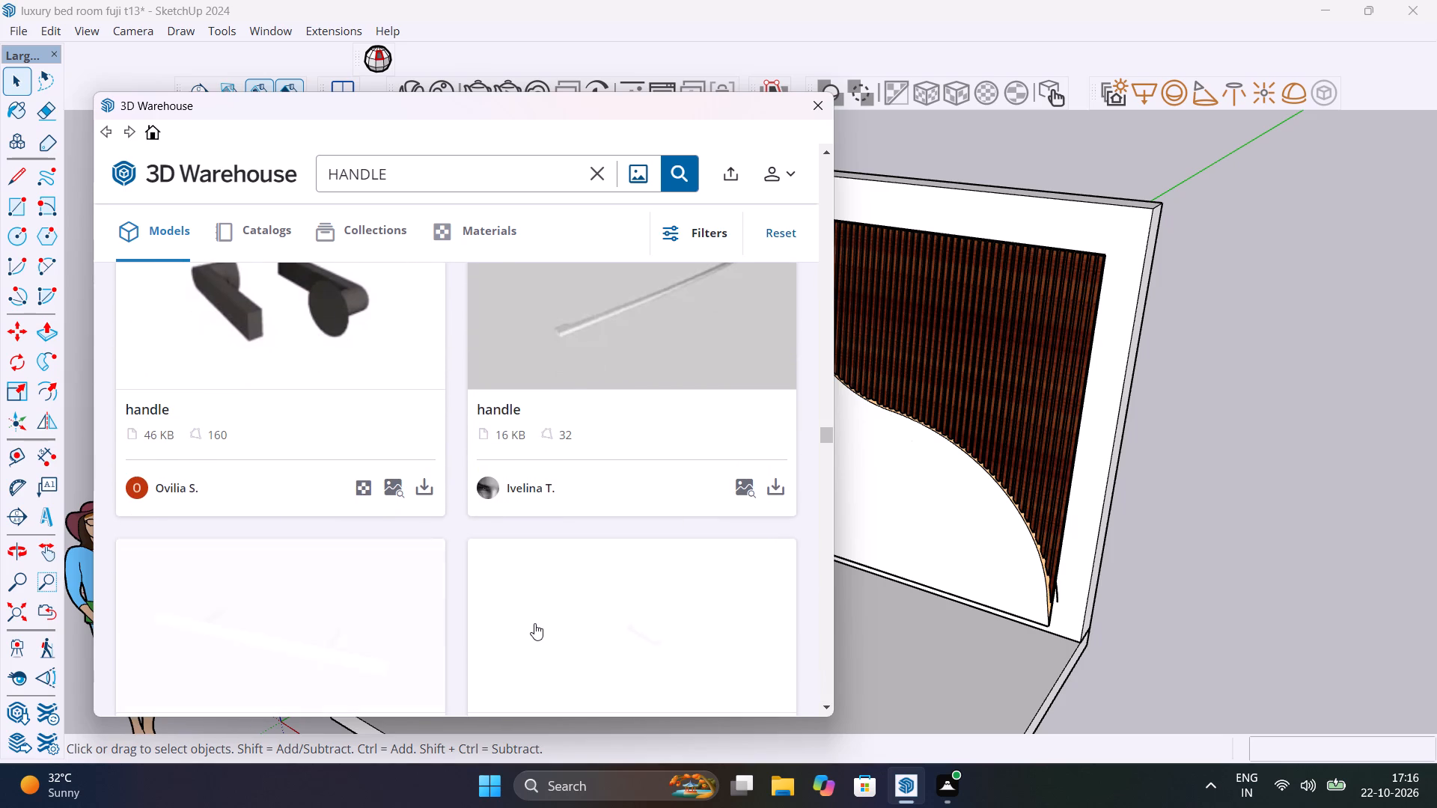
scroll(534, 623, "down", 8)
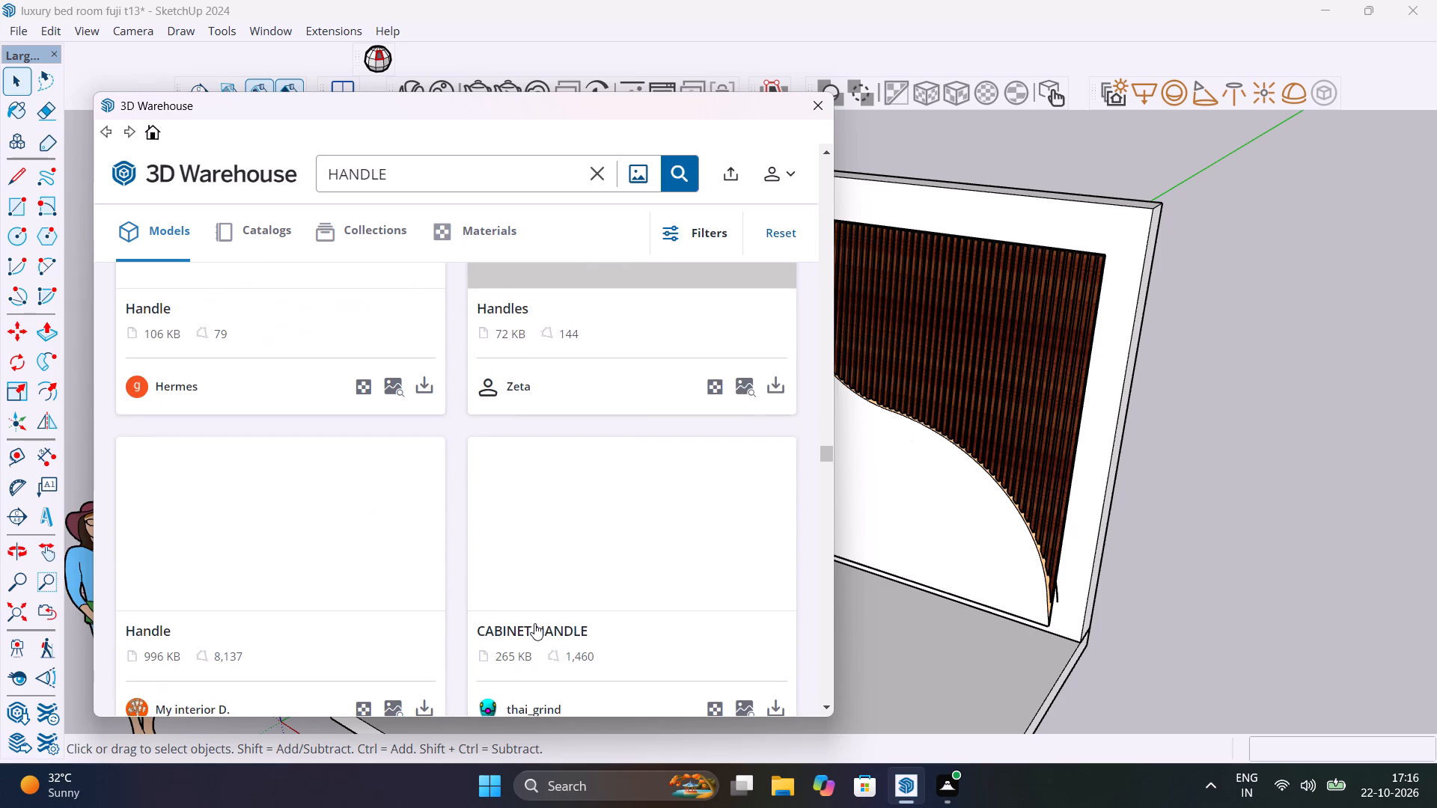
scroll(534, 623, "down", 8)
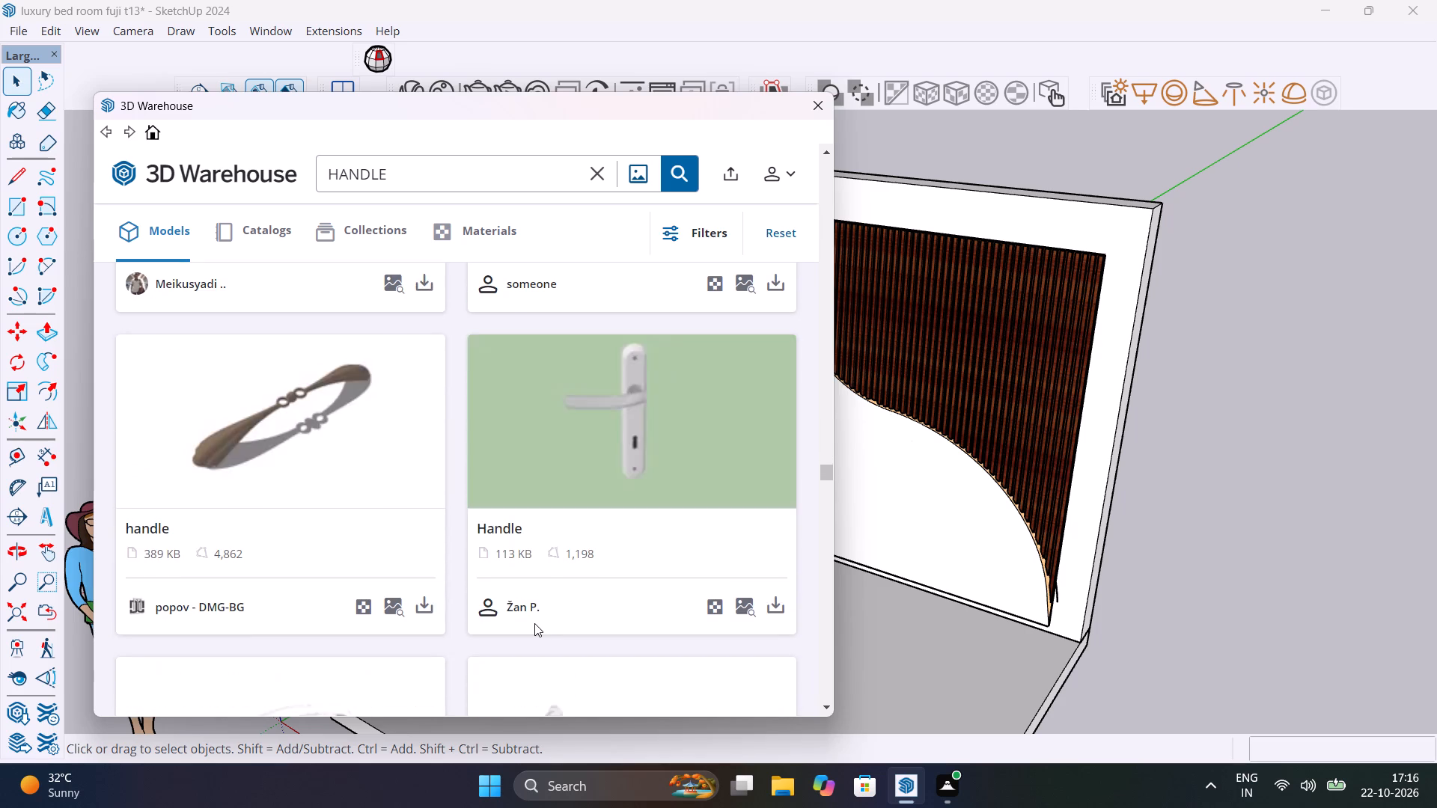
scroll(534, 623, "down", 11)
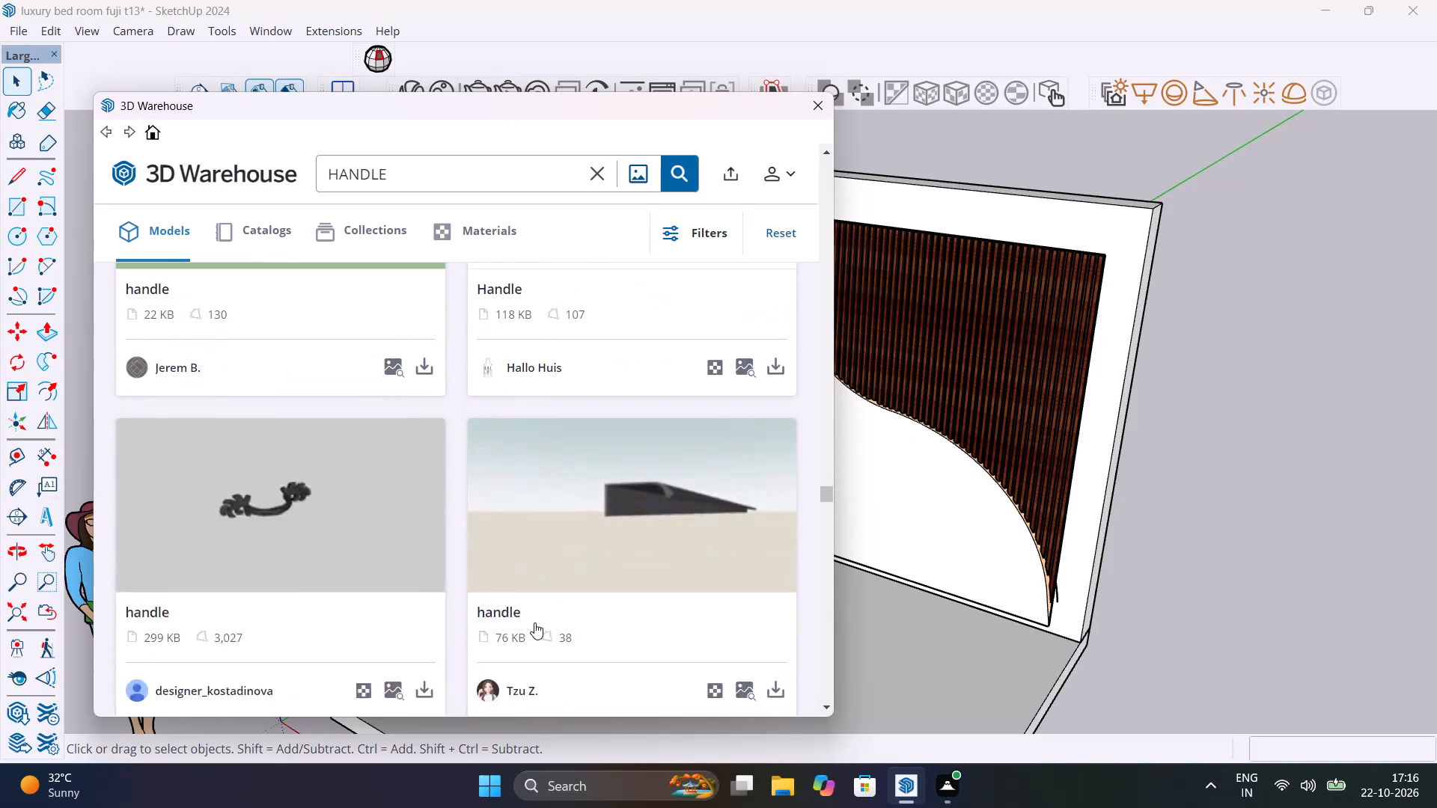
scroll(534, 622, "down", 8)
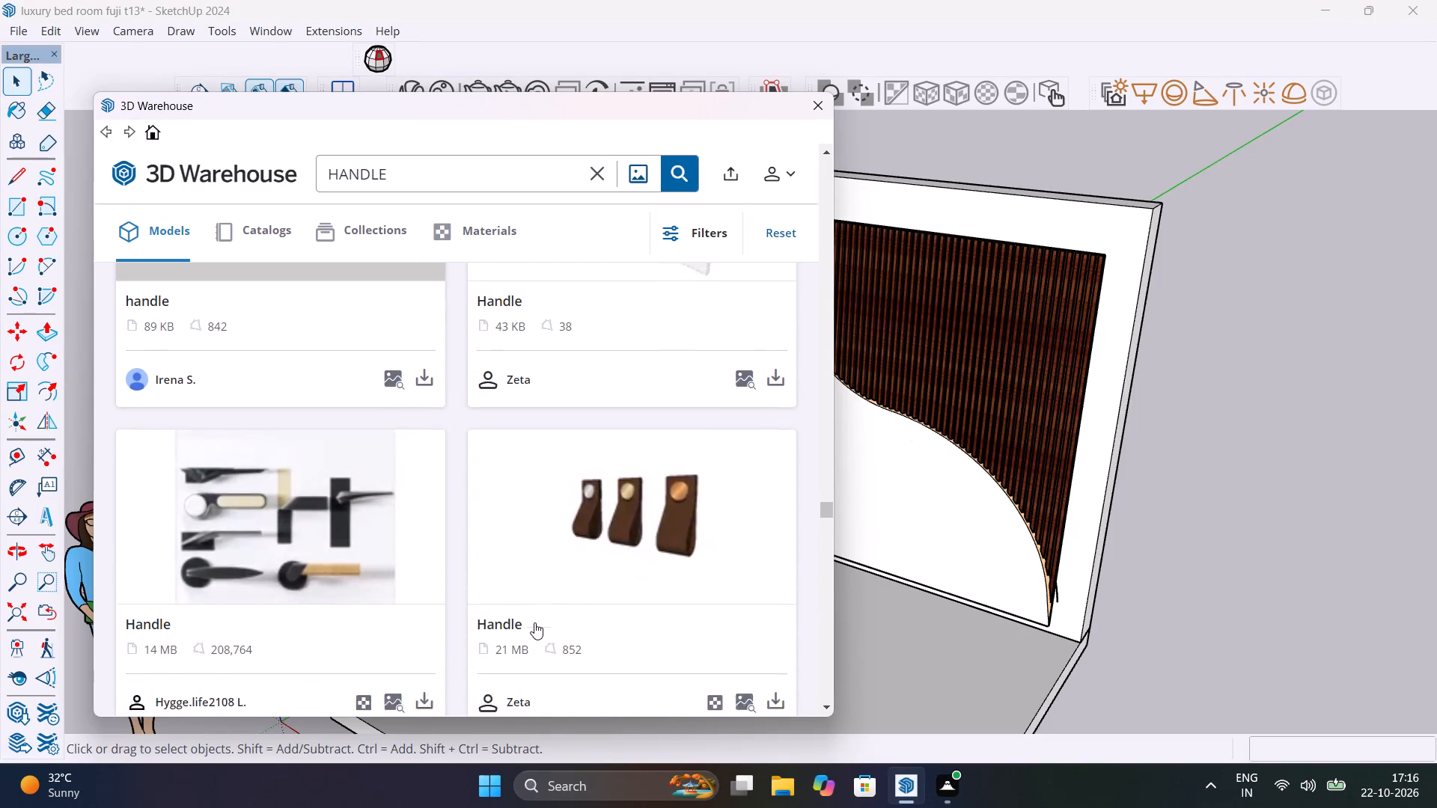
scroll(534, 622, "down", 1)
scroll(534, 622, "up", 2)
scroll(534, 622, "down", 8)
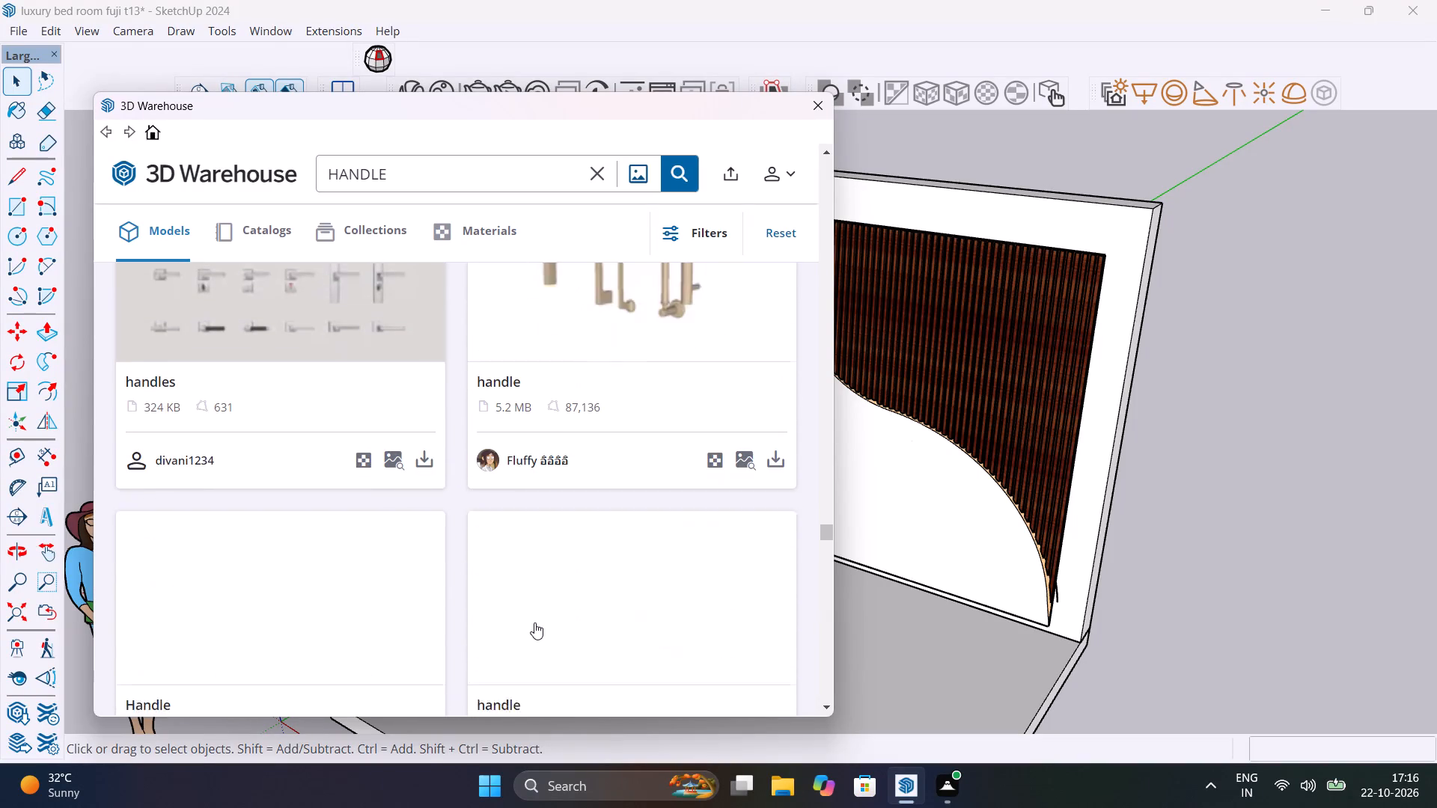
scroll(534, 622, "down", 10)
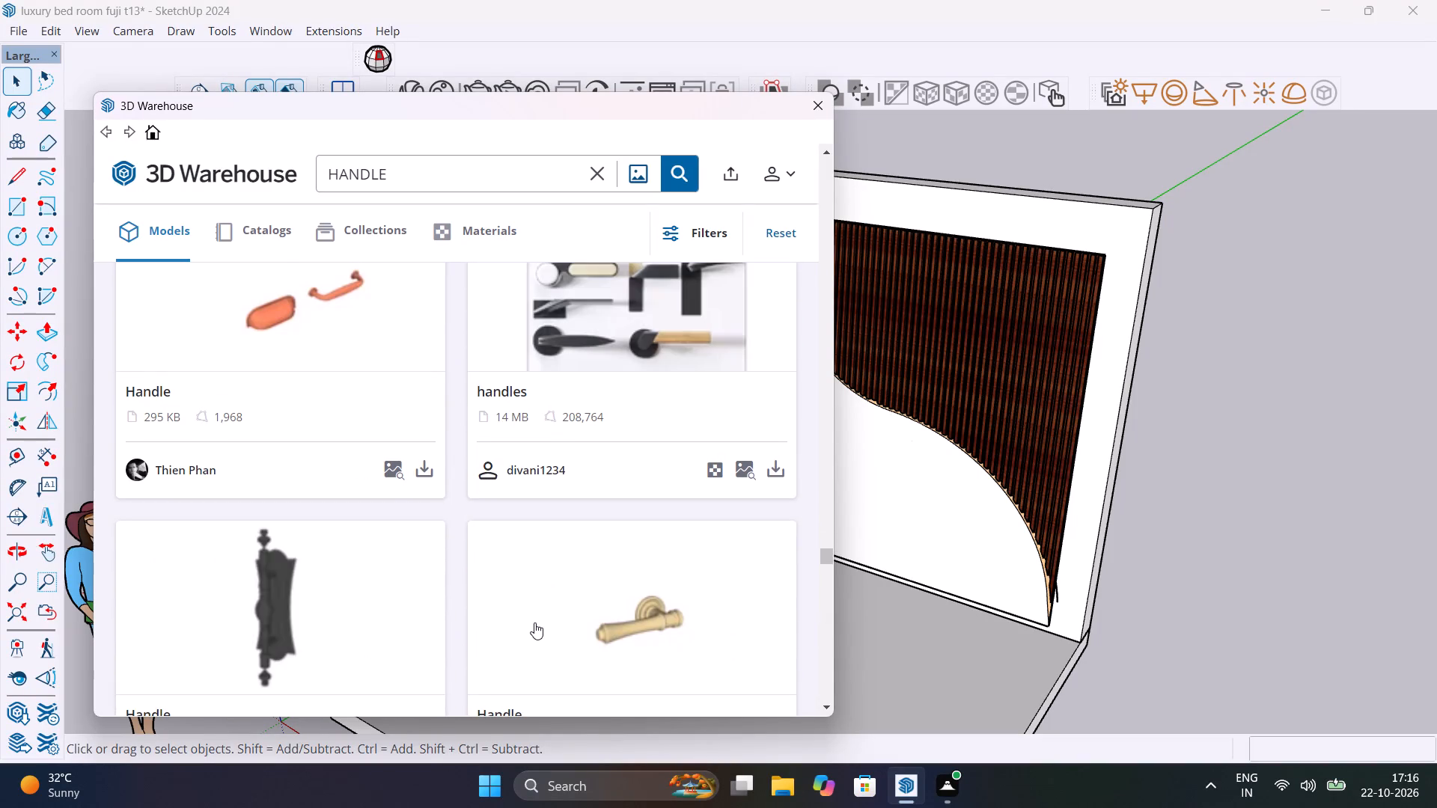
scroll(534, 622, "up", 4)
scroll(534, 622, "down", 9)
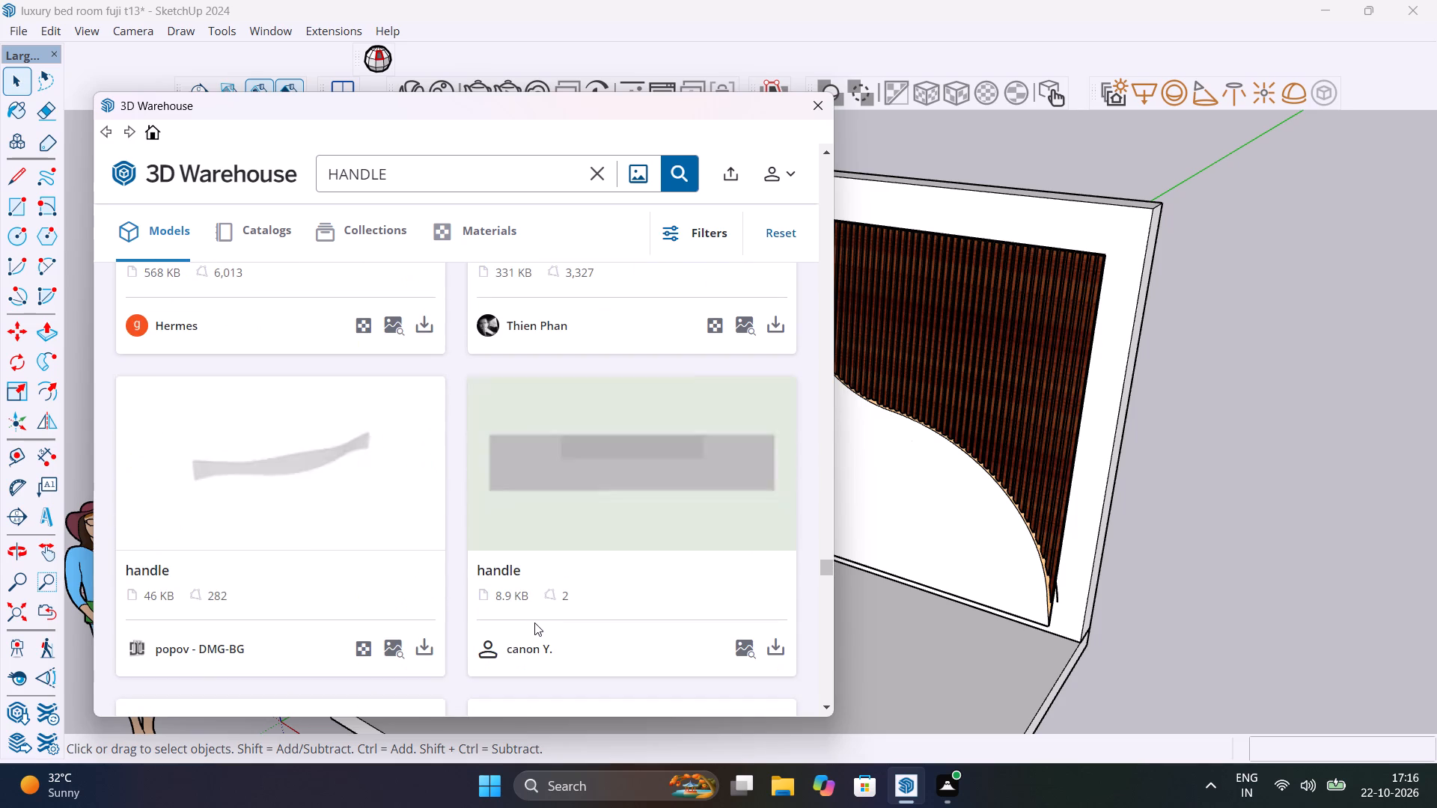
scroll(534, 622, "down", 7)
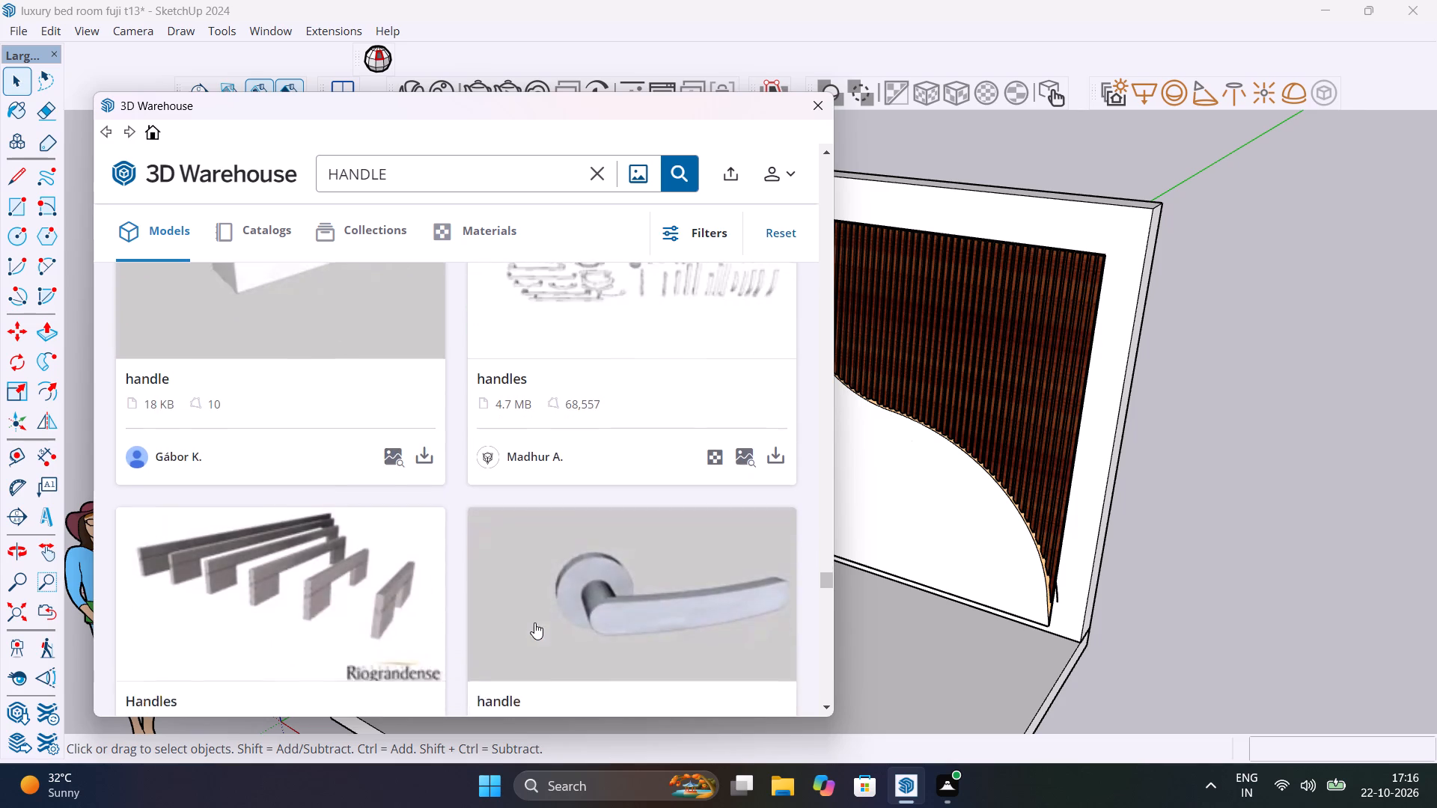
scroll(534, 622, "down", 11)
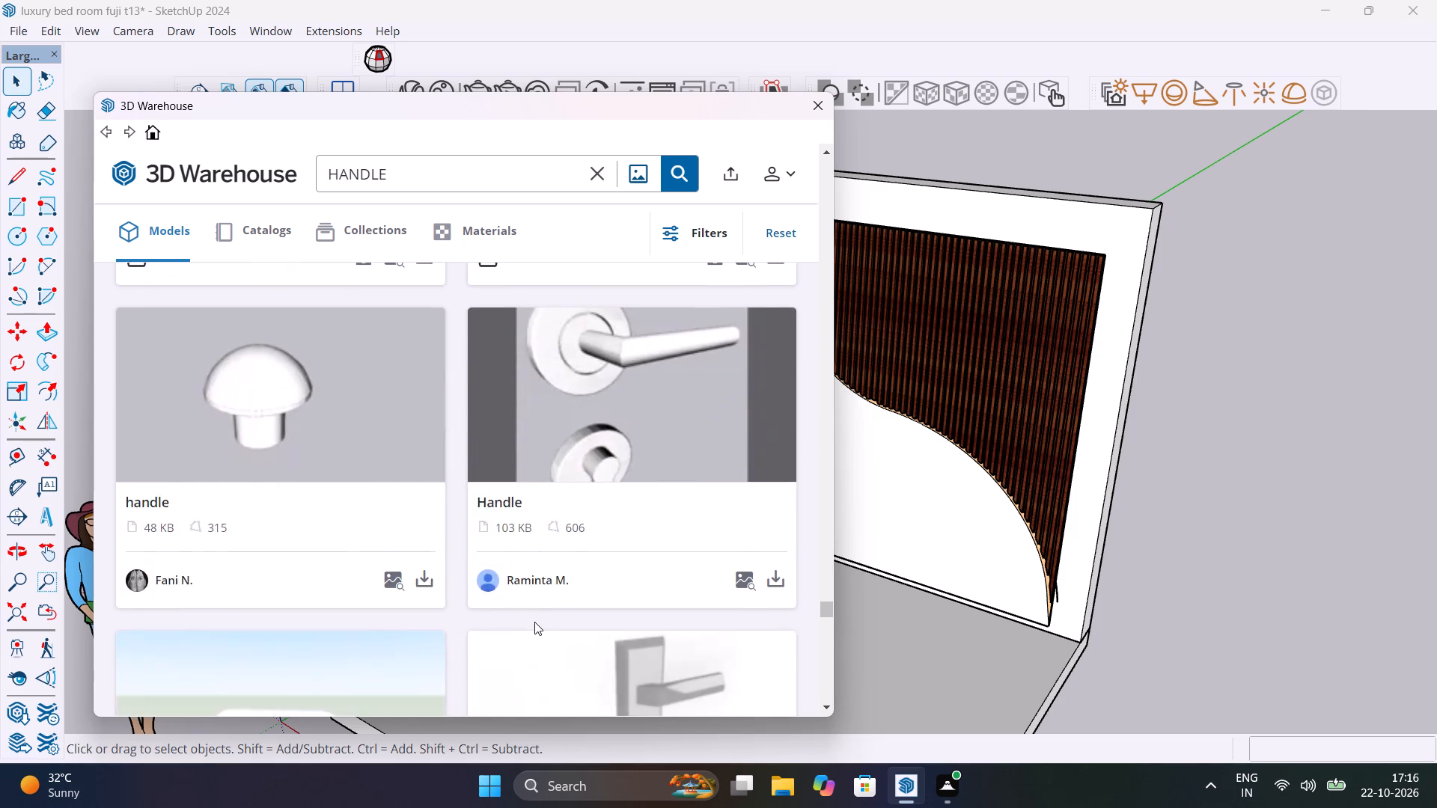
scroll(534, 622, "down", 10)
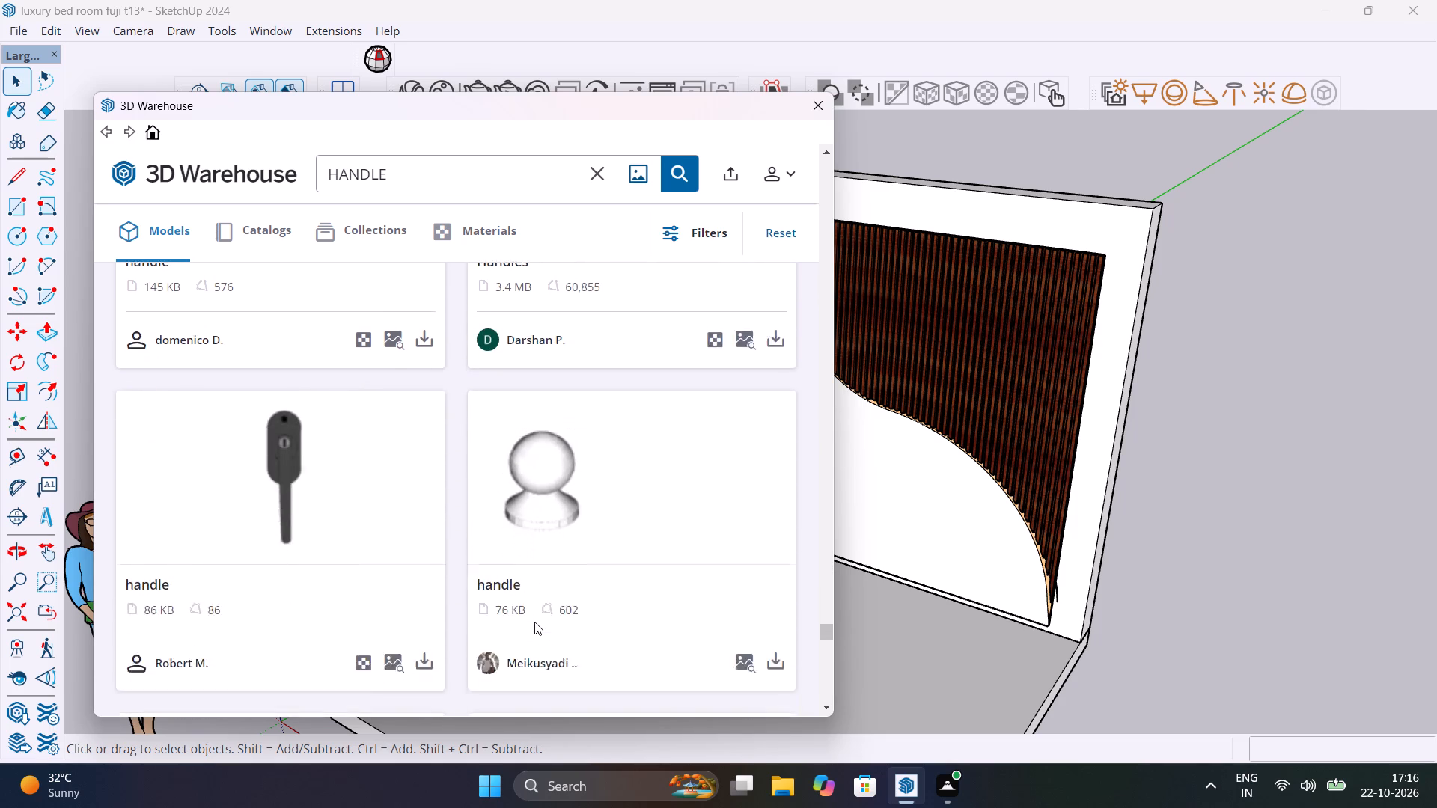
scroll(534, 622, "down", 16)
scroll(534, 622, "down", 14)
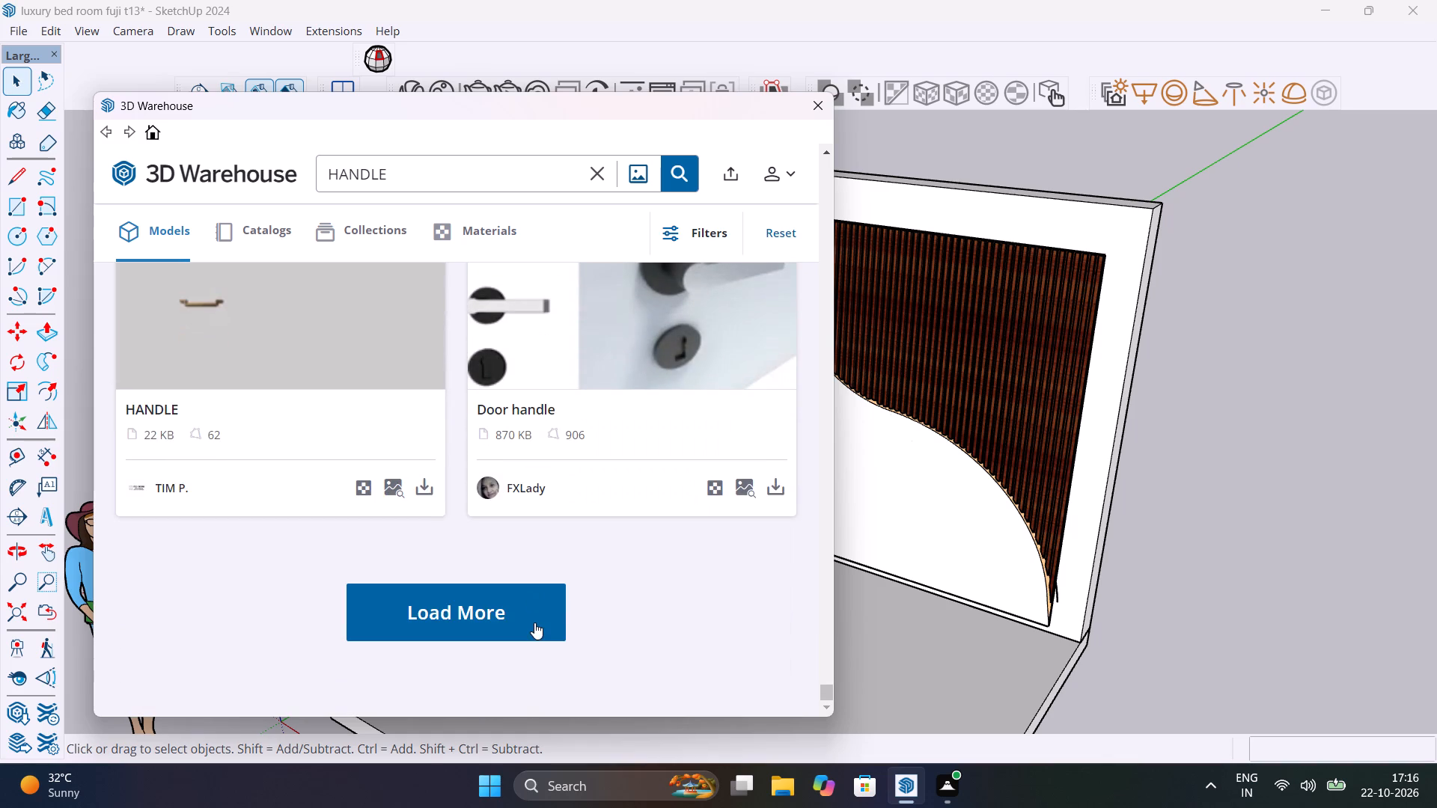
Go back to the earlier "HANDLE" results and compare the sets of wood and black bar, knob and half-round handles.
scroll(534, 622, "up", 10)
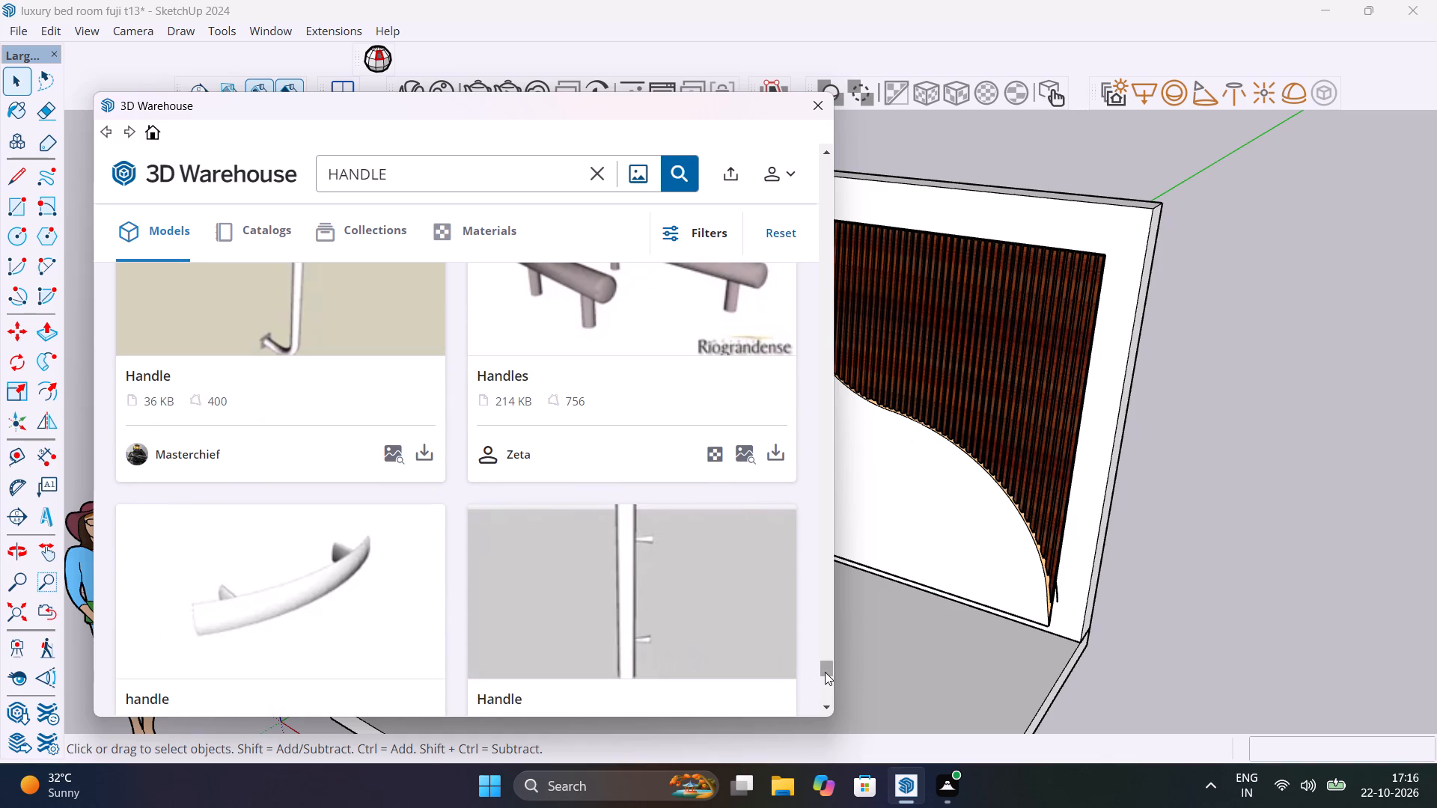
left_click_drag(825, 671, 879, 341)
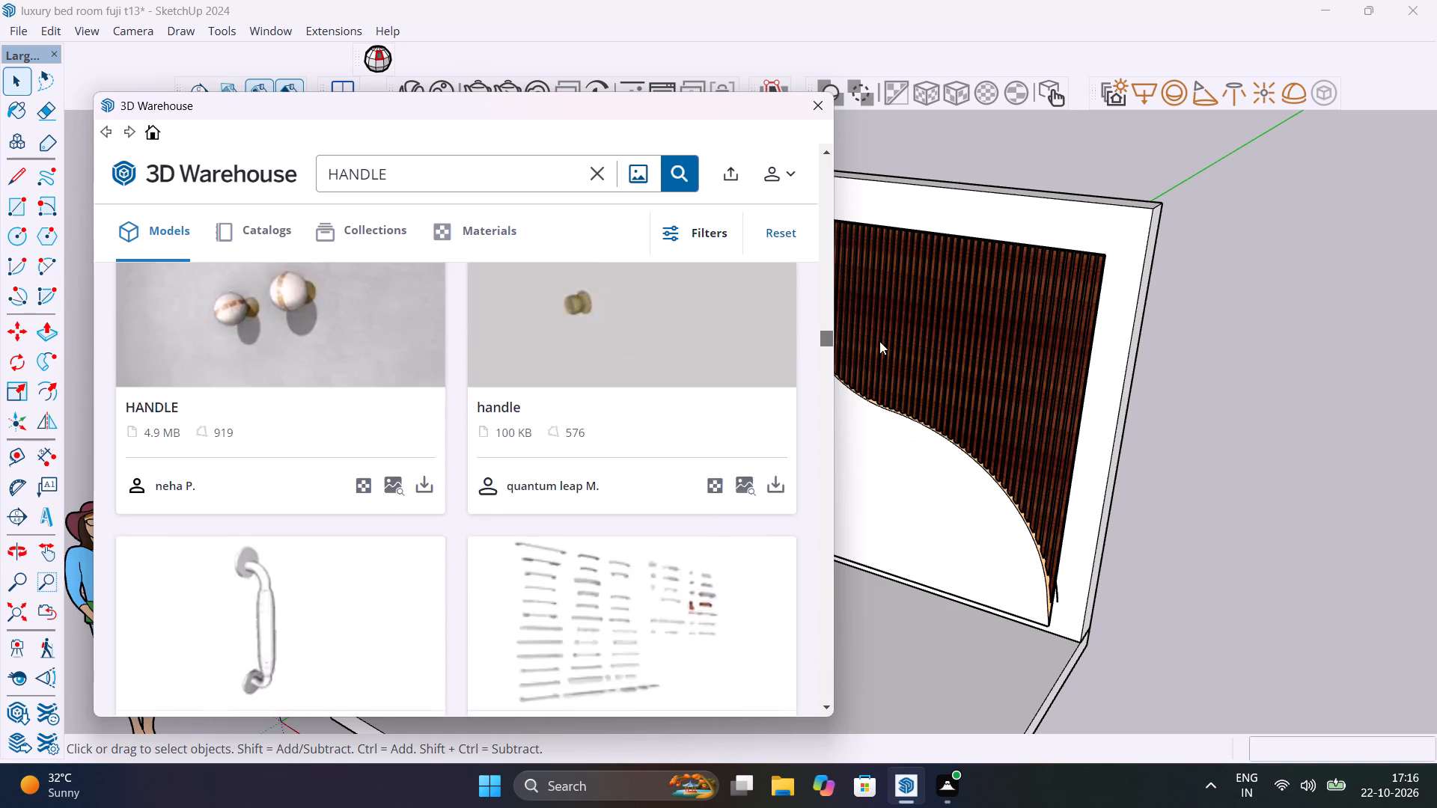
left_click_drag(879, 341, 889, 224)
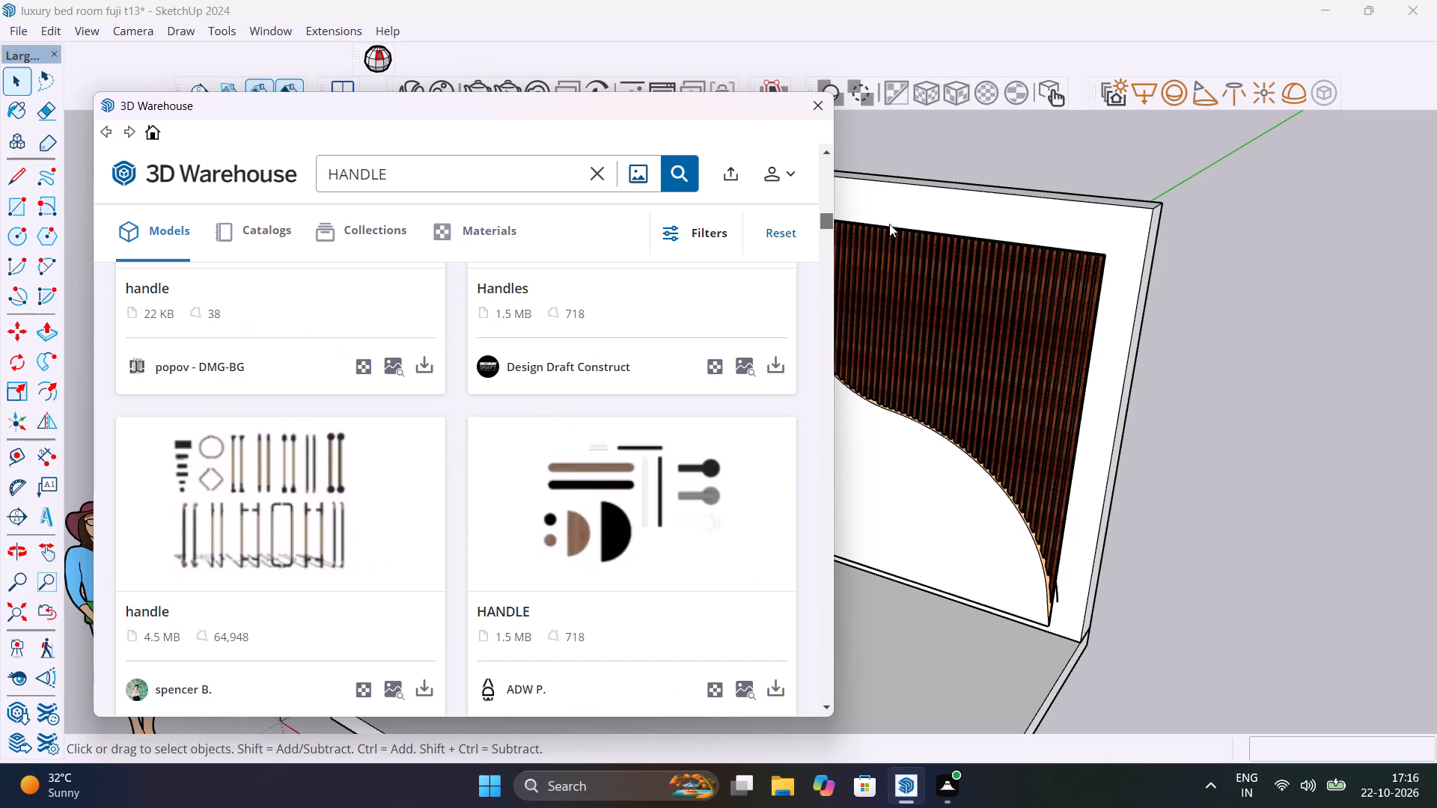
left_click_drag(889, 224, 886, 231)
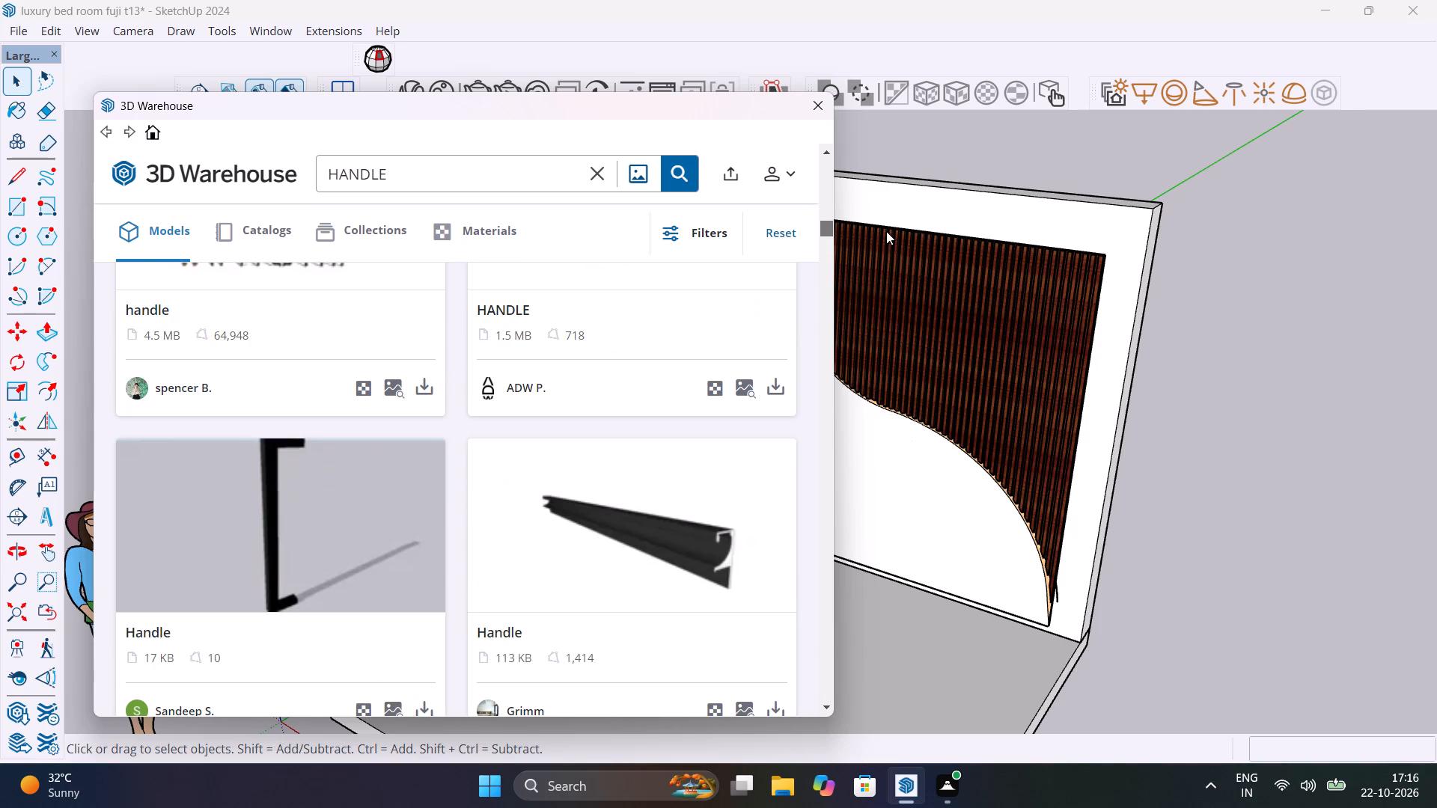
left_click_drag(886, 231, 890, 202)
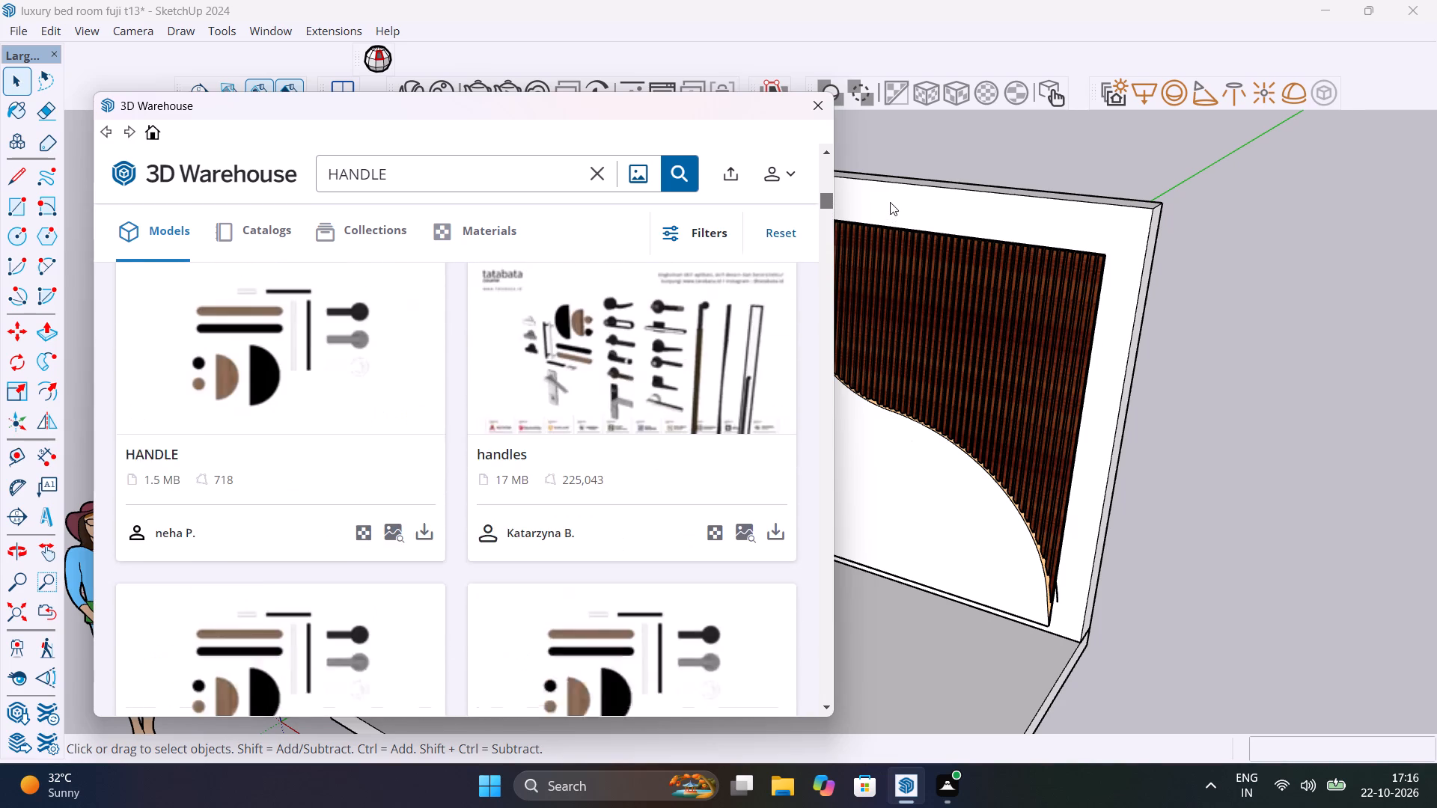
left_click_drag(890, 202, 892, 171)
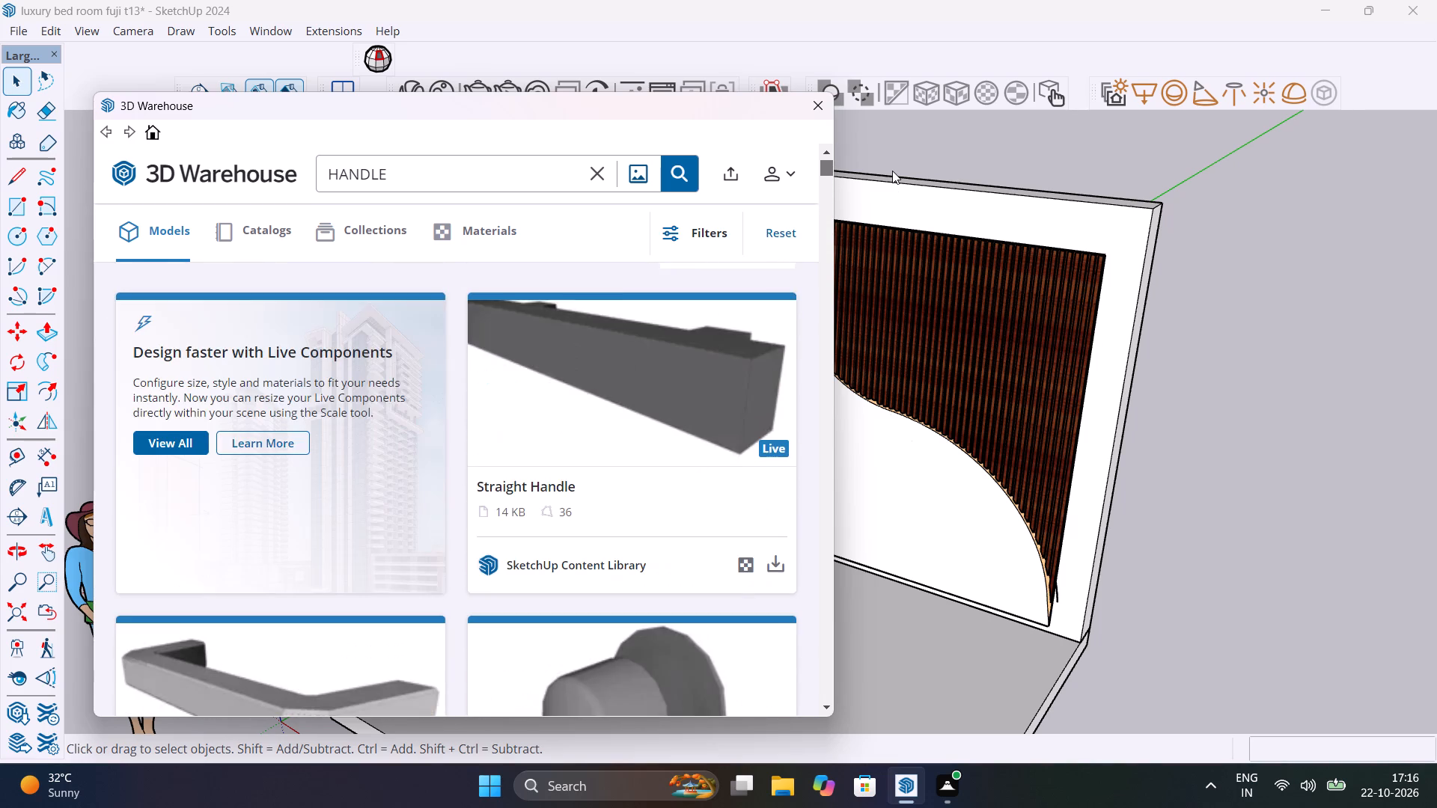
left_click_drag(892, 171, 885, 210)
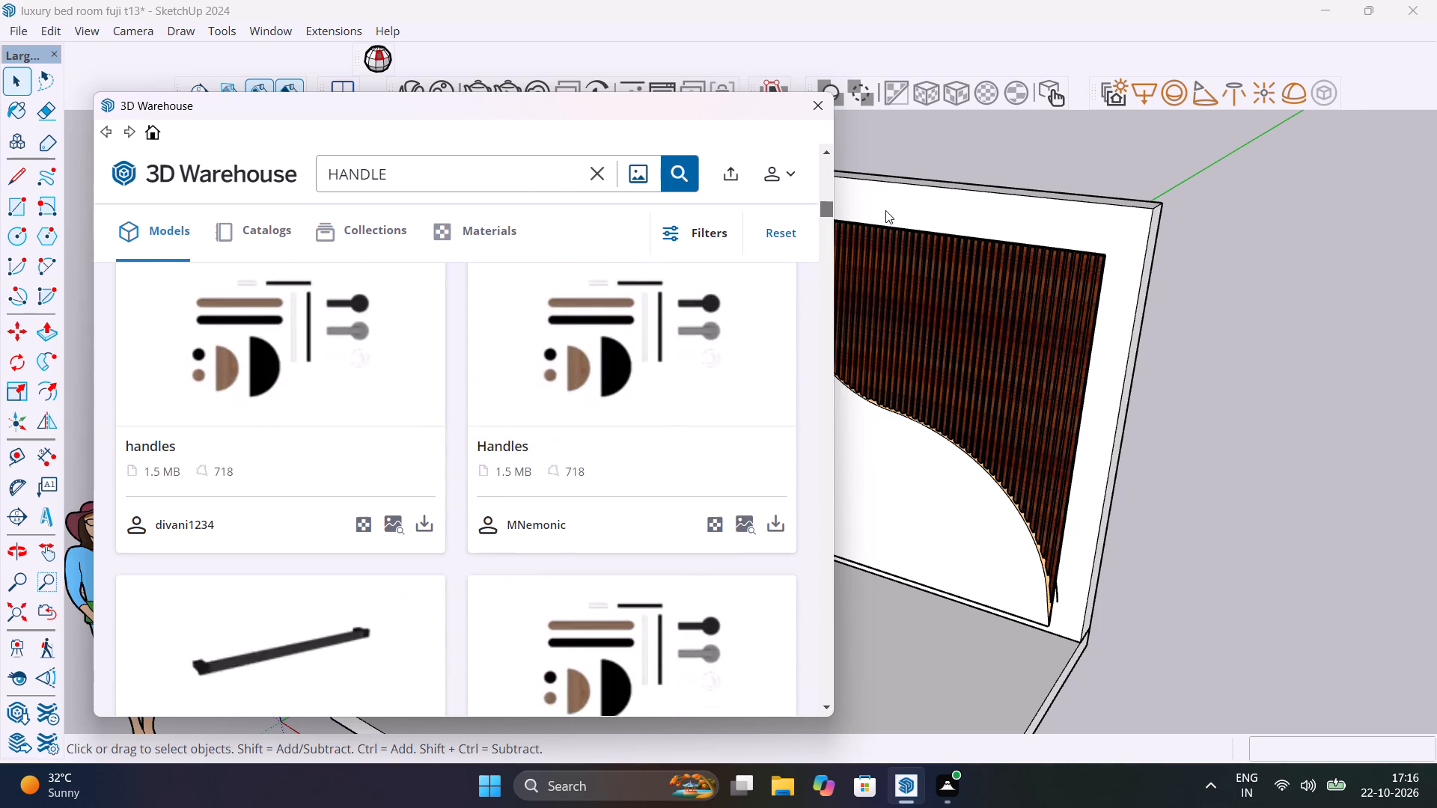
left_click_drag(885, 210, 885, 209)
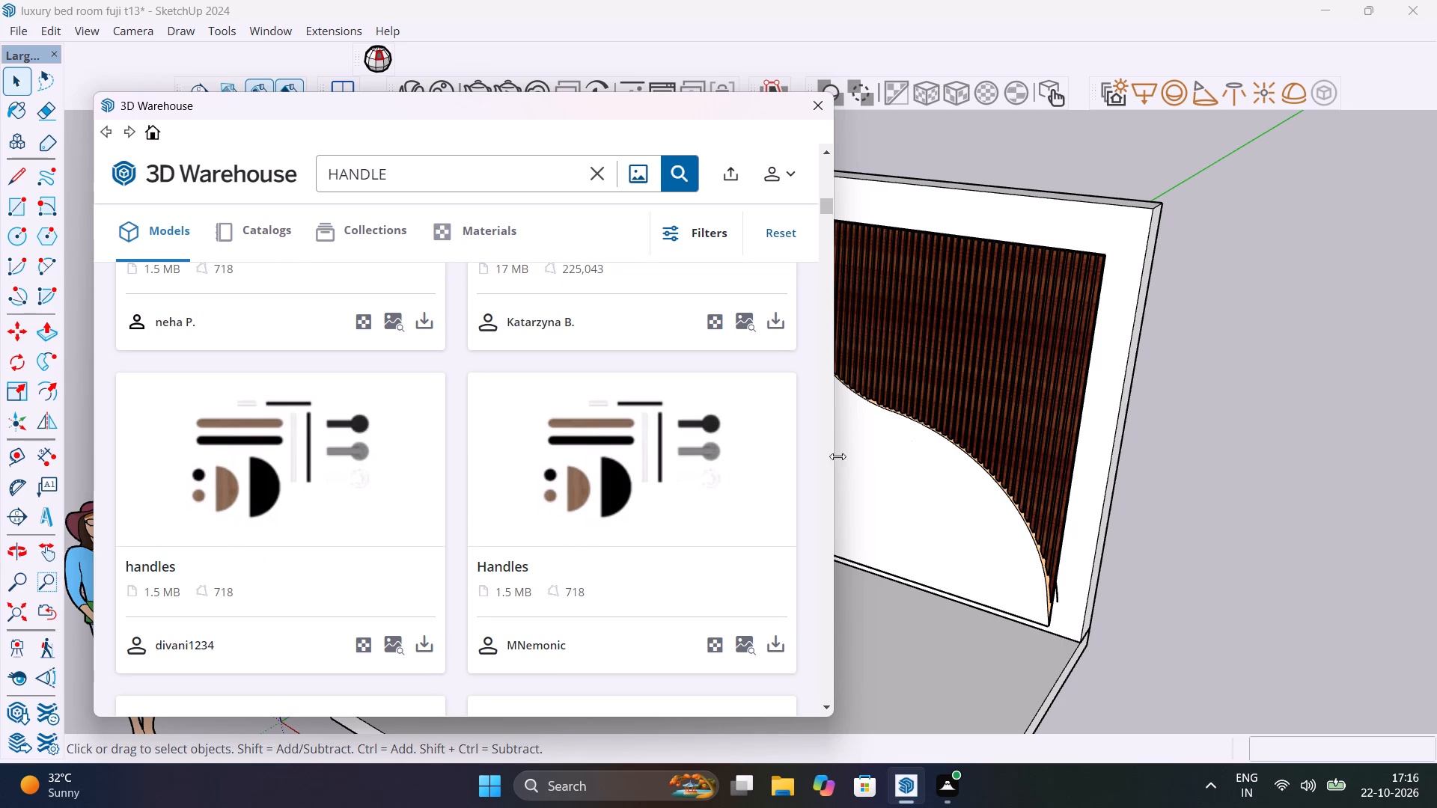
Download the "Handles" set by MNemonic into the model and place it on the ground outside the bedroom.
left_click(773, 646)
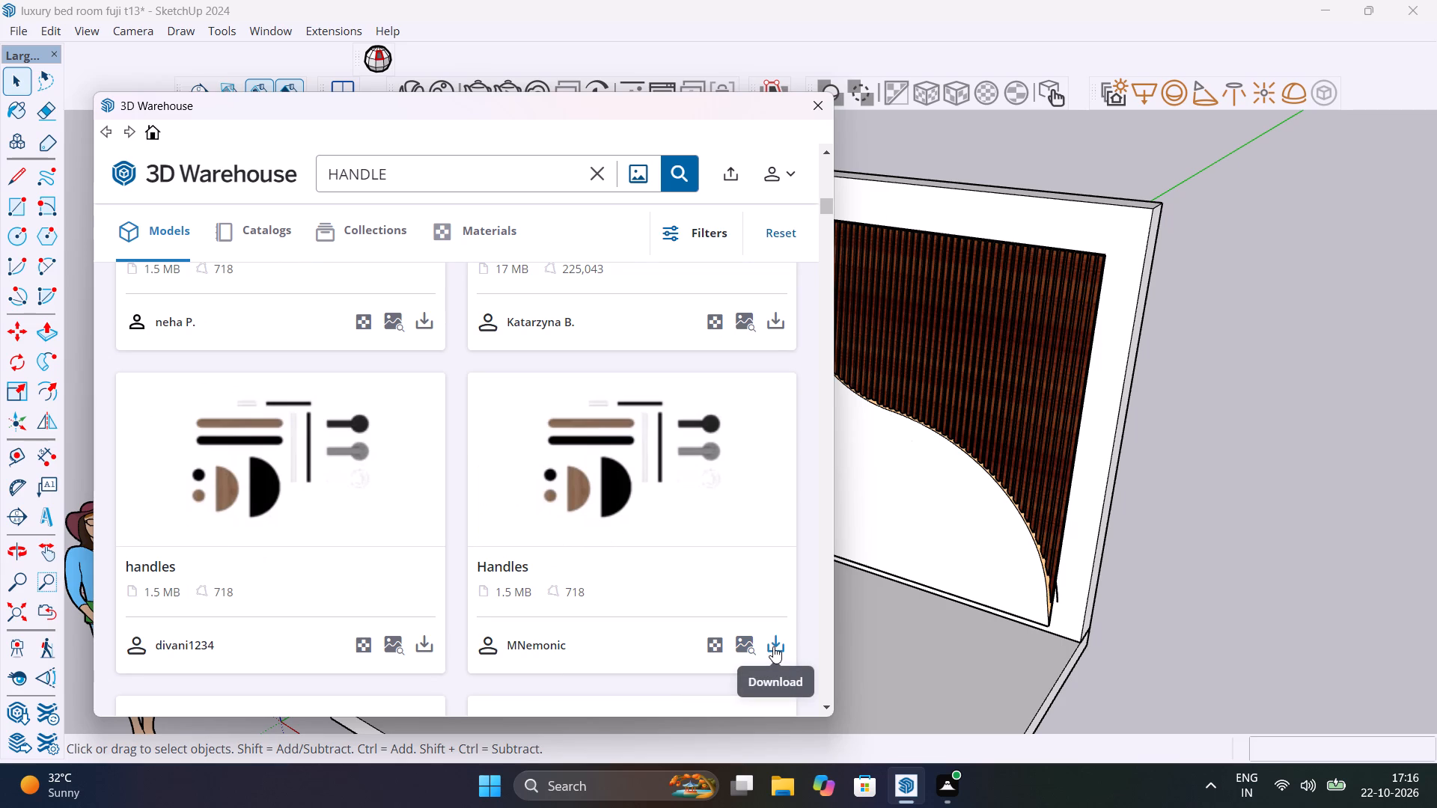
left_click(411, 436)
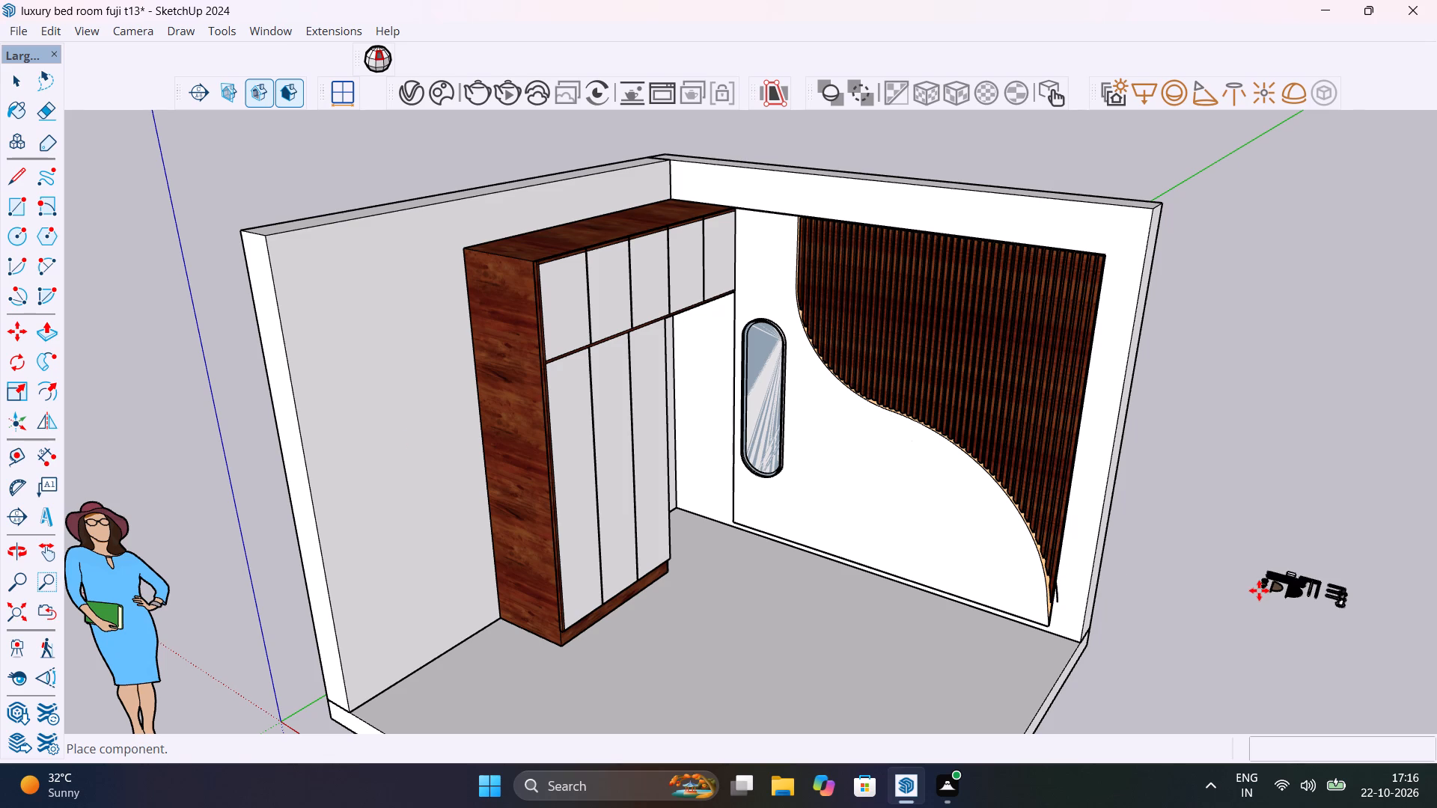
scroll(1259, 590, "up", 20)
scroll(1259, 590, "up", 5)
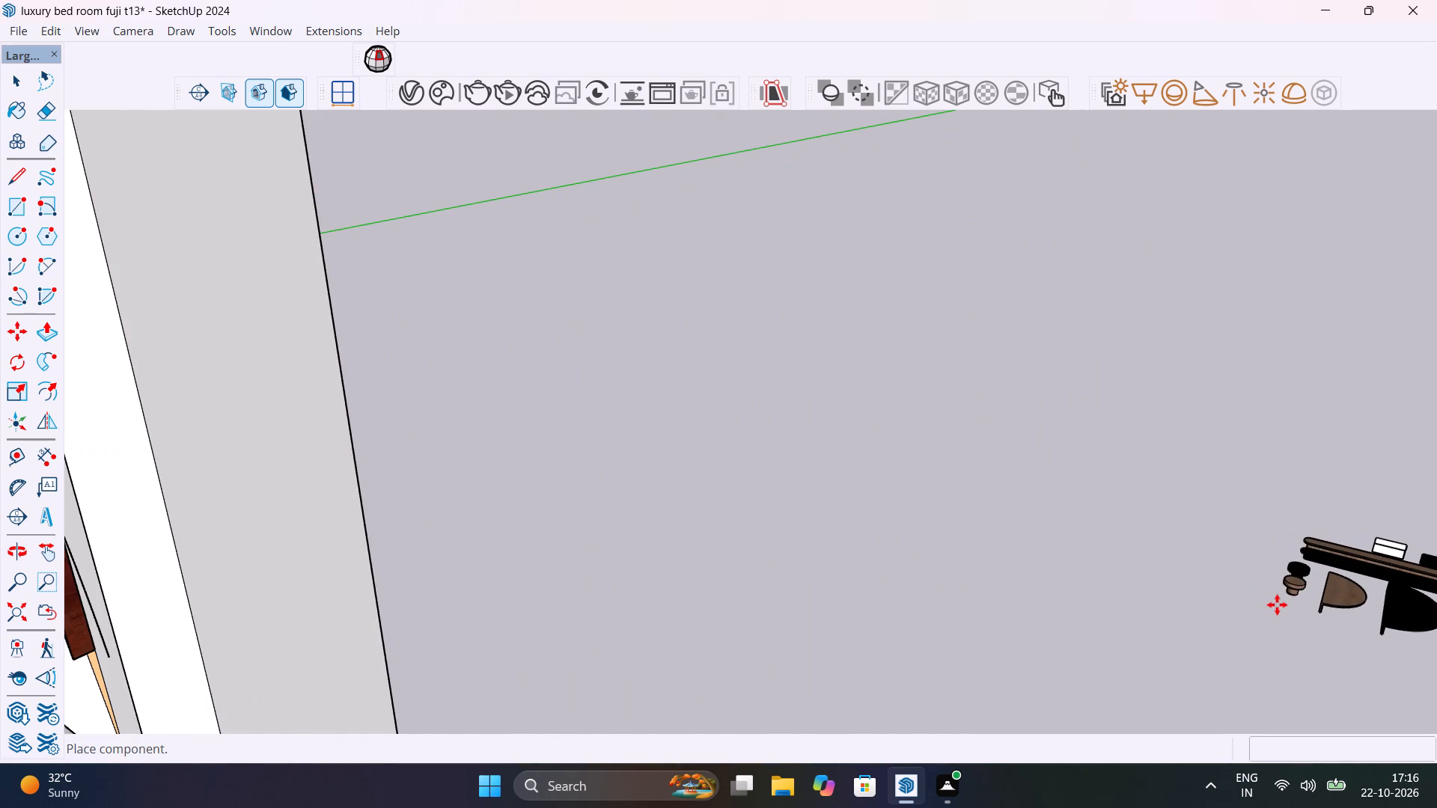
middle_click_drag(1277, 603, 1108, 592)
scroll(1173, 573, "up", 4)
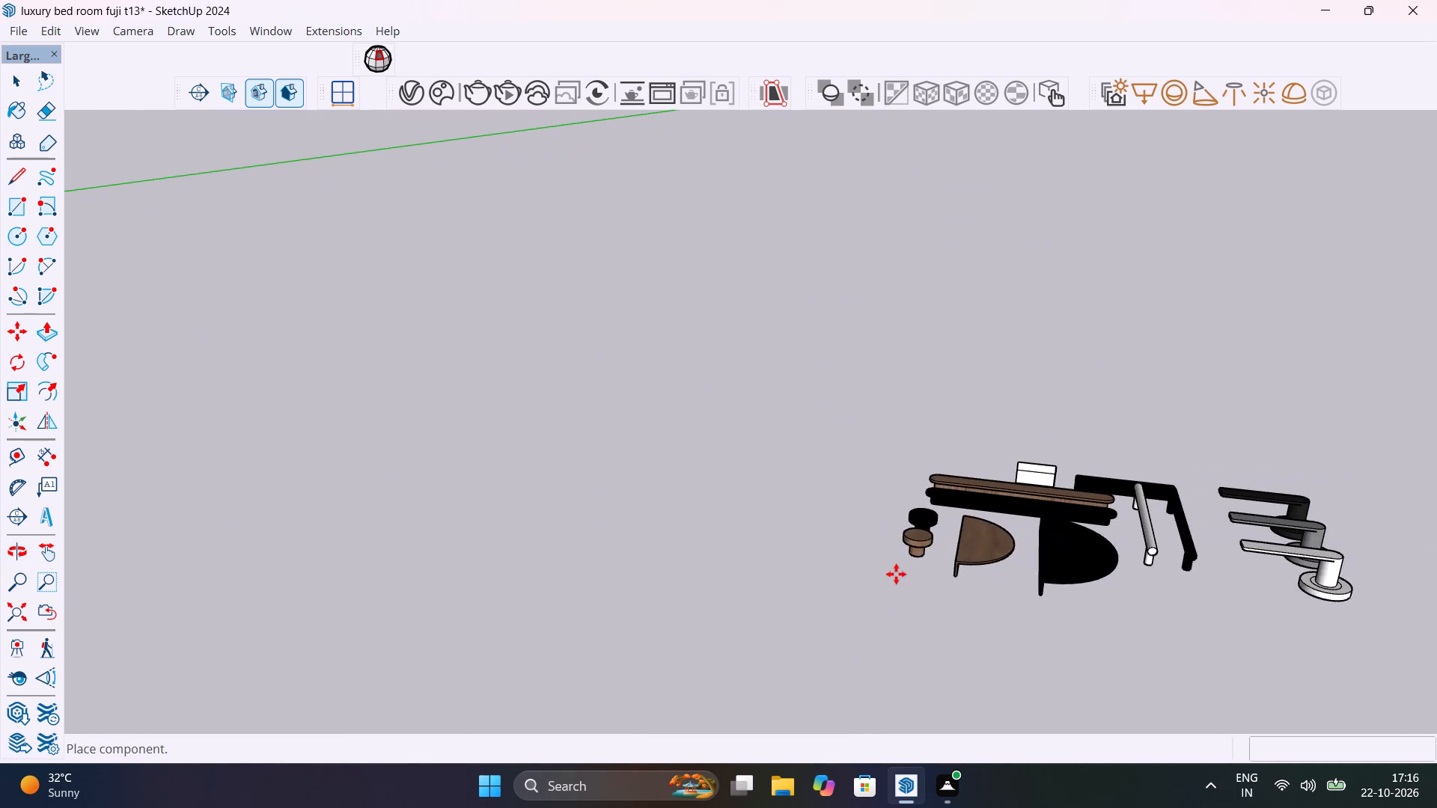
left_click(896, 574)
scroll(1201, 554, "up", 4)
Explode the imported handle set so each handle can be selected separately.
right_click(1201, 553)
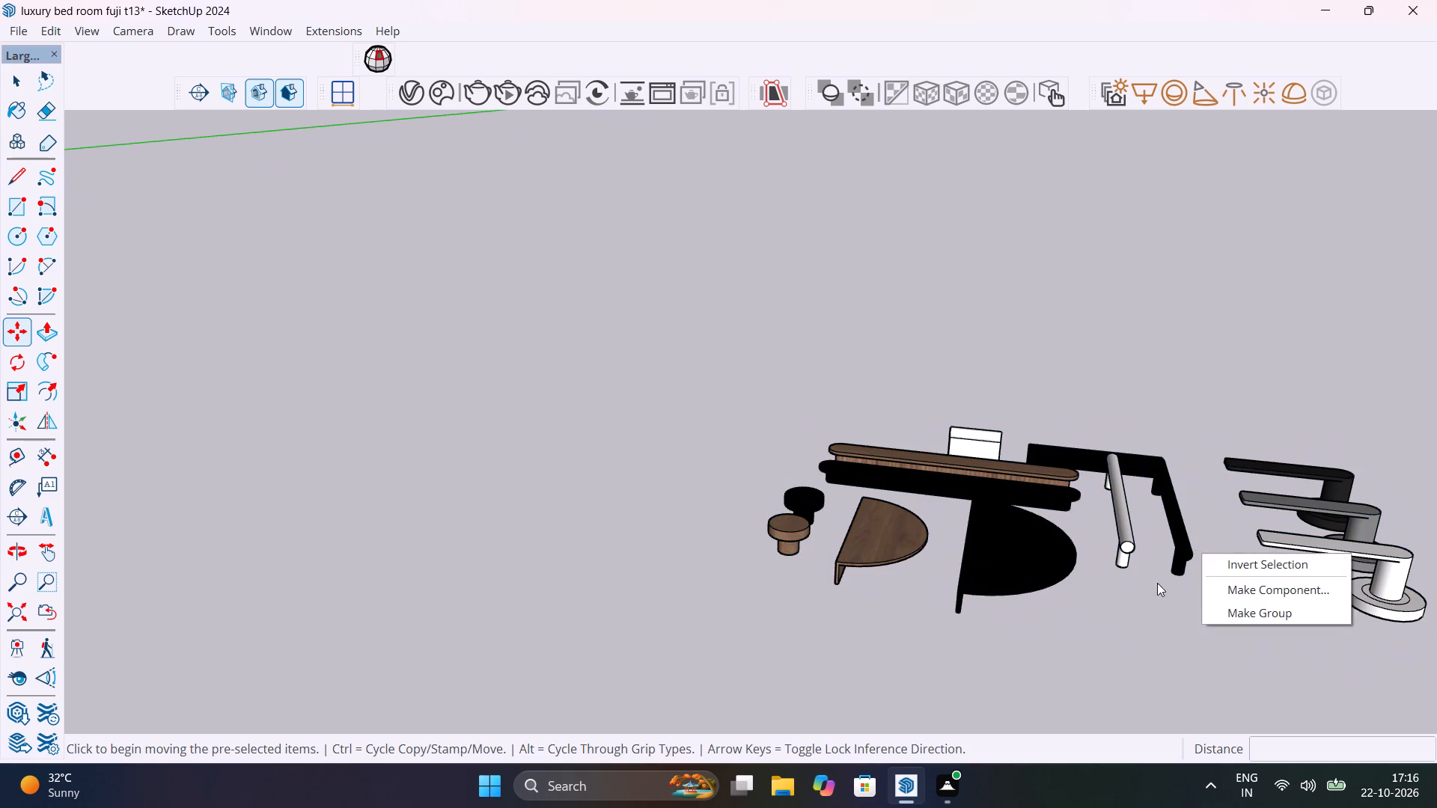
left_click(930, 563)
right_click(972, 572)
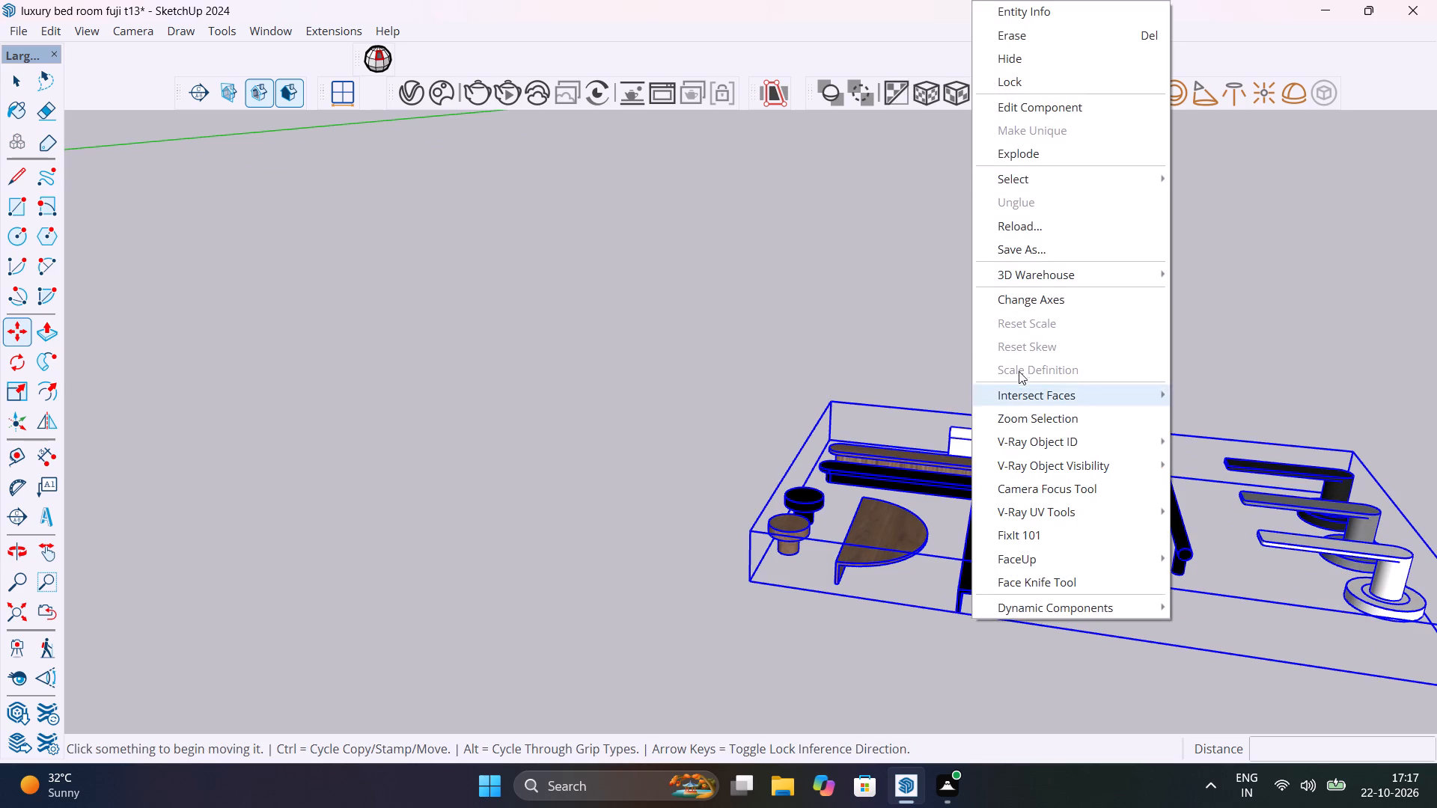
left_click(1025, 157)
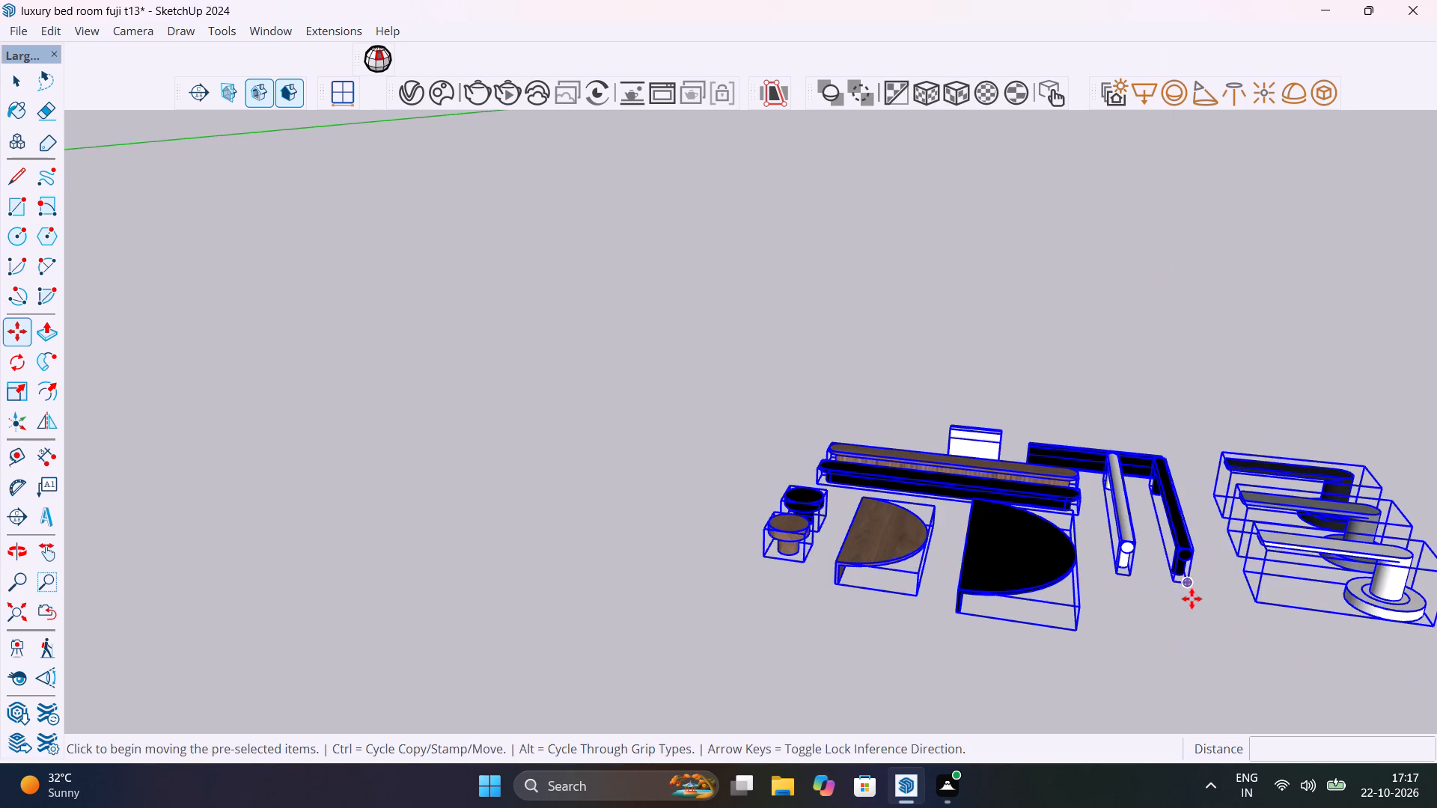
Move only the black 232mm Slimline Handle from the set onto the bedroom floor in front of the wardrobe.
scroll(1192, 599, "up", 3)
middle_click_drag(1192, 599, 1158, 807)
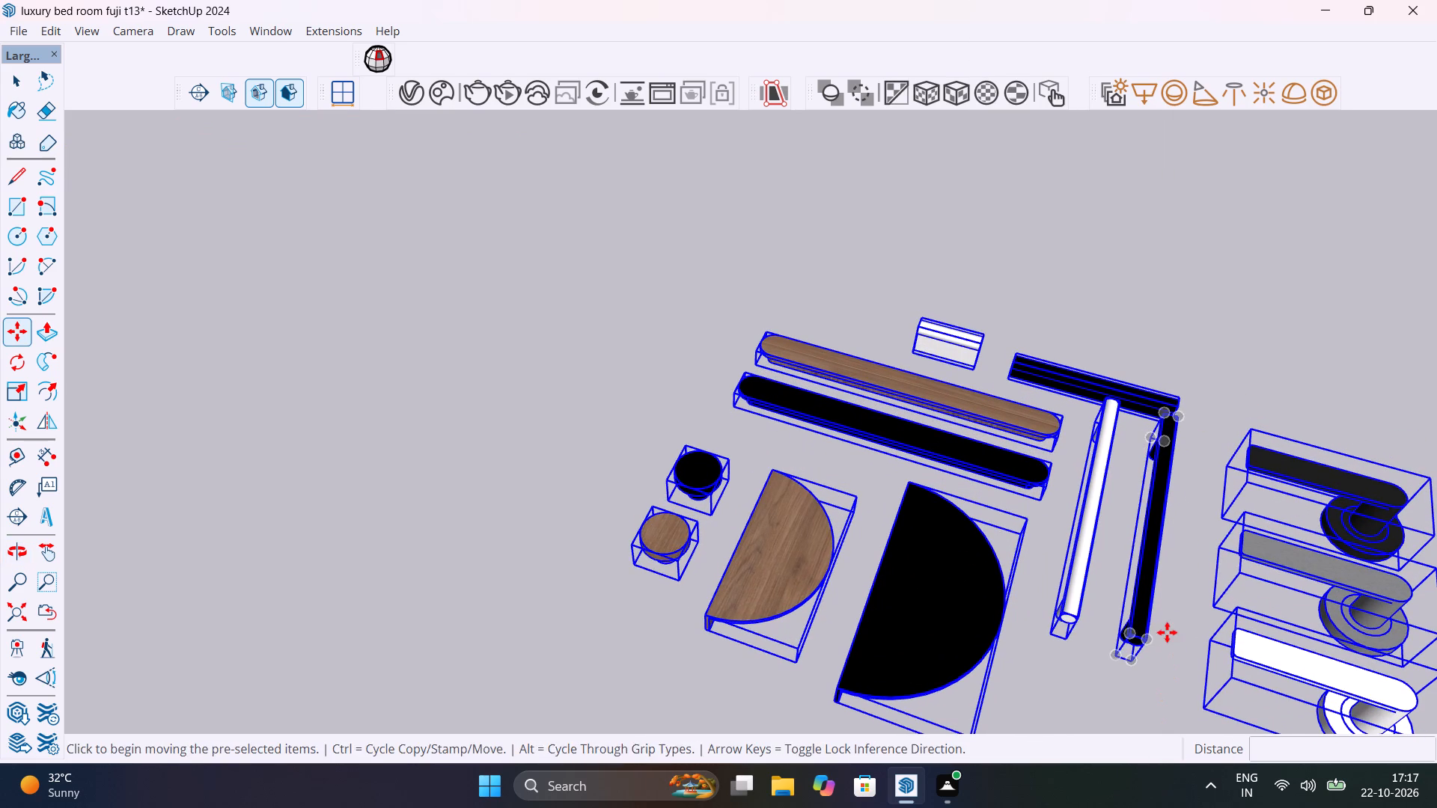
scroll(1146, 638, "up", 4)
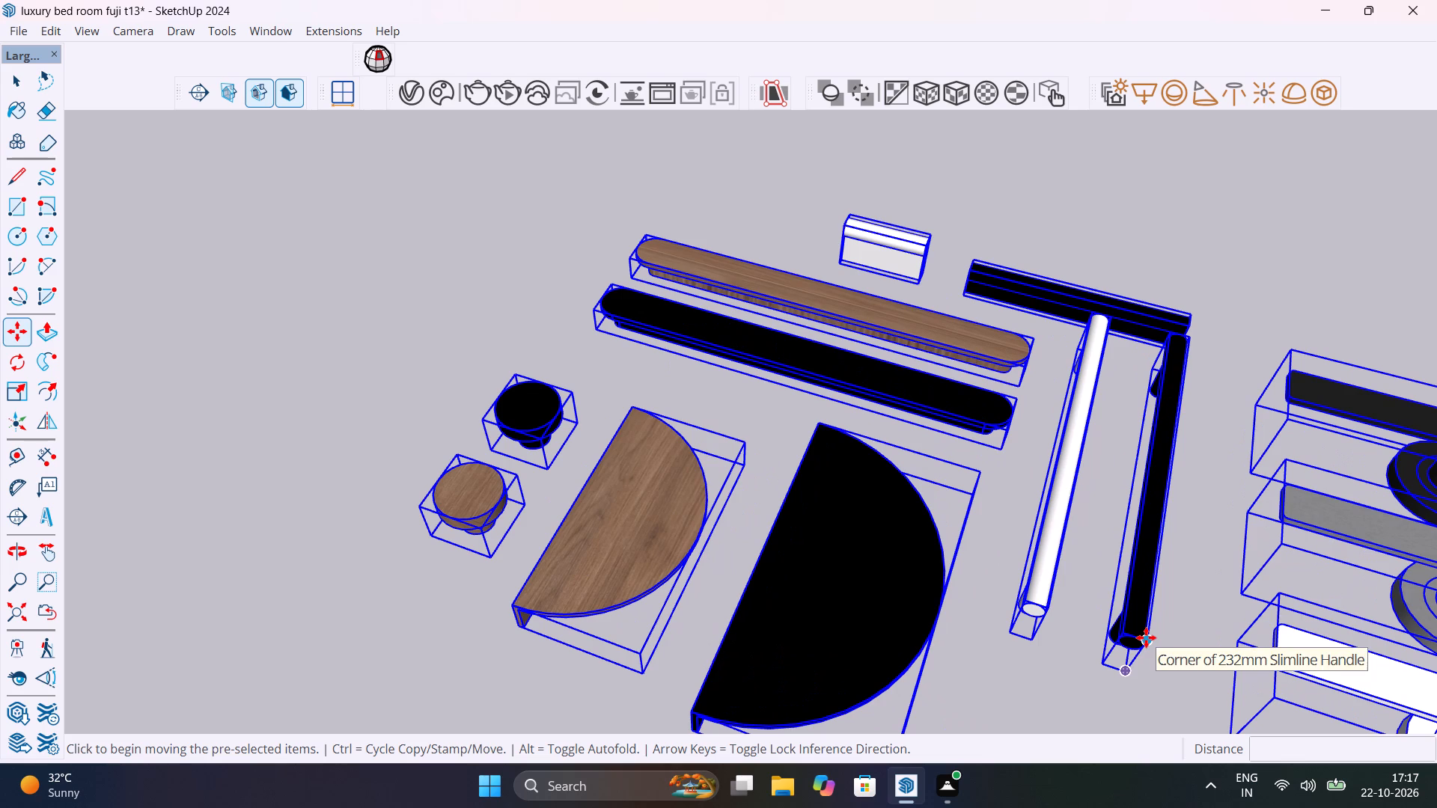
key("m")
left_click_drag(1147, 643, 1135, 666)
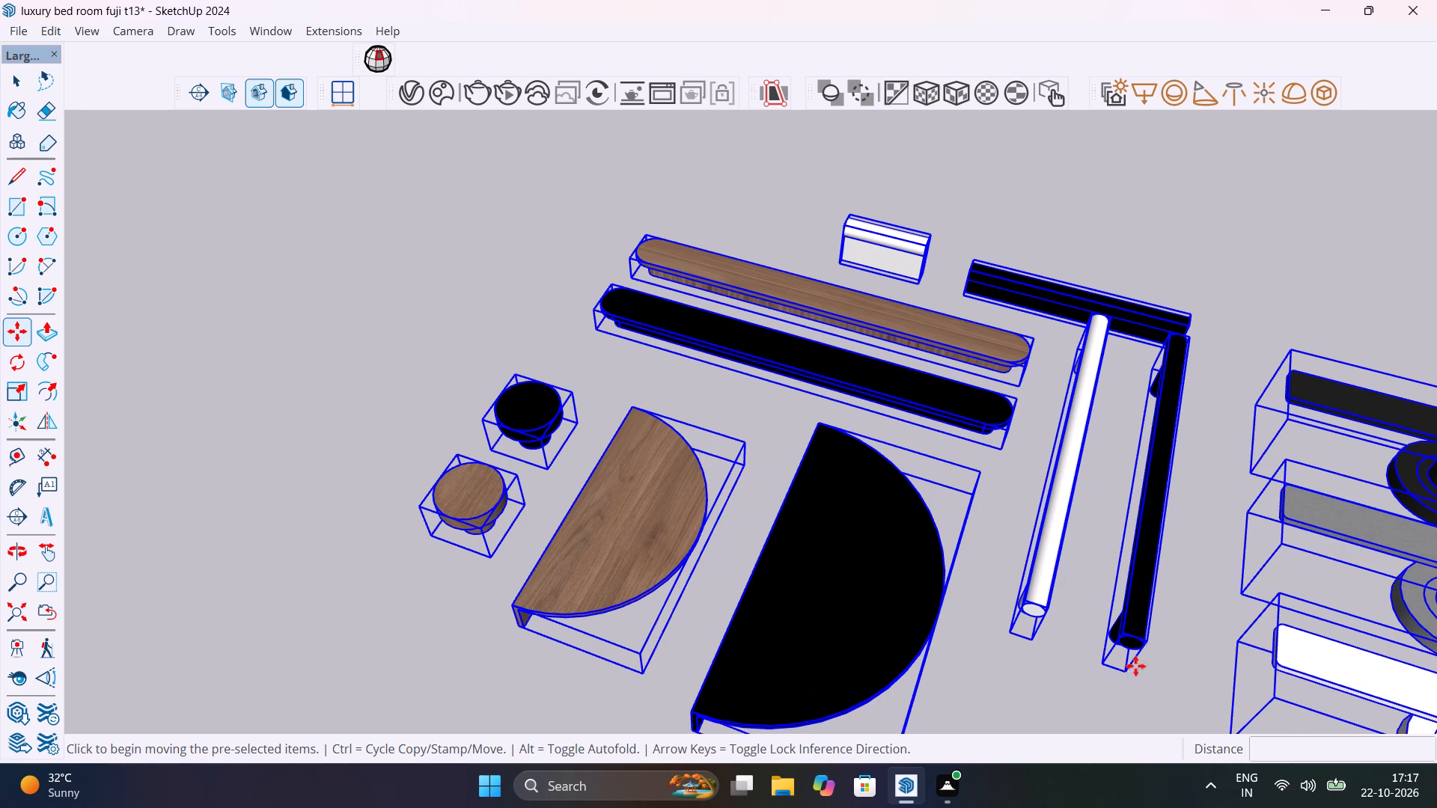
left_click_drag(1135, 666, 1139, 664)
key("space")
left_click(1141, 574)
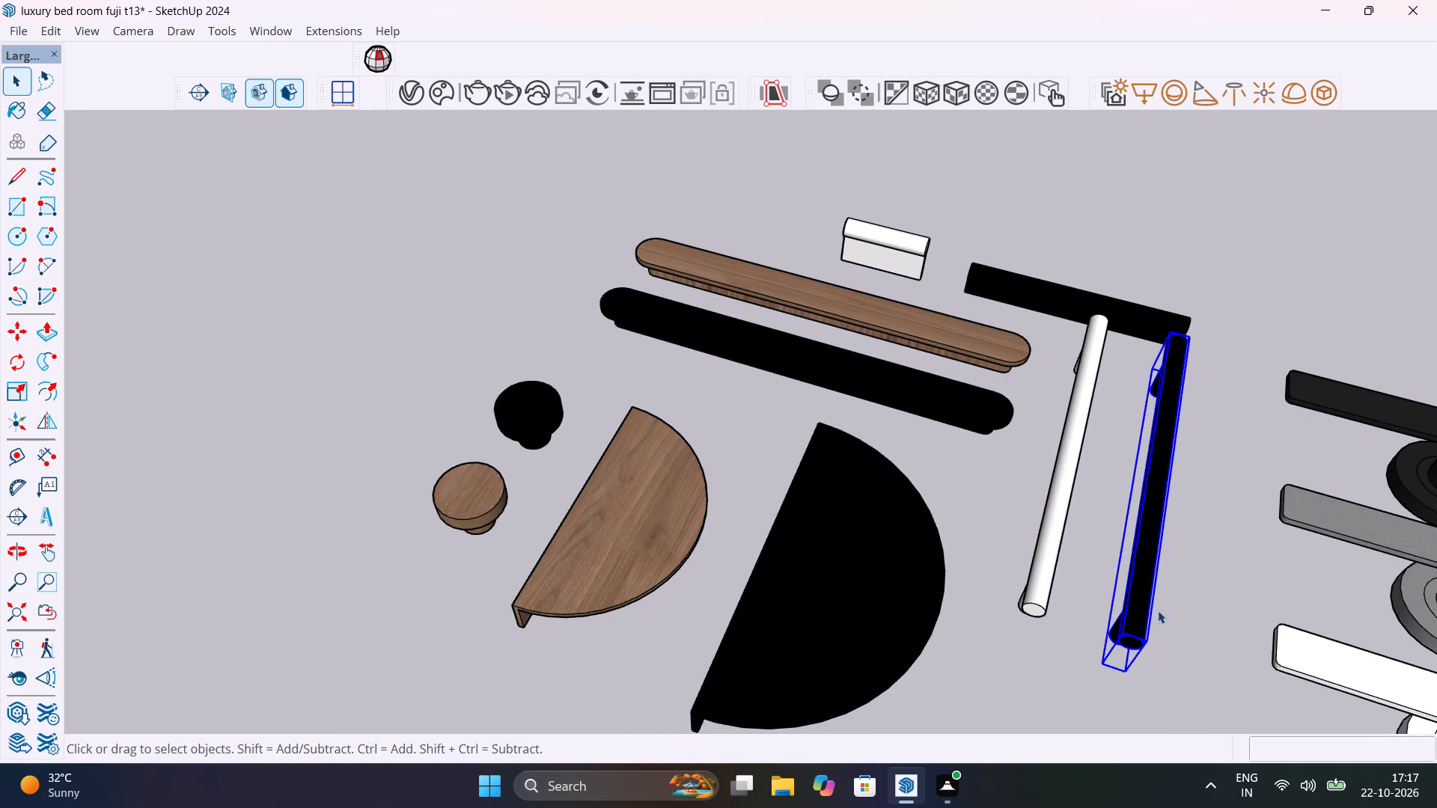
key("m")
left_click(1141, 636)
scroll(998, 646, "down", 4)
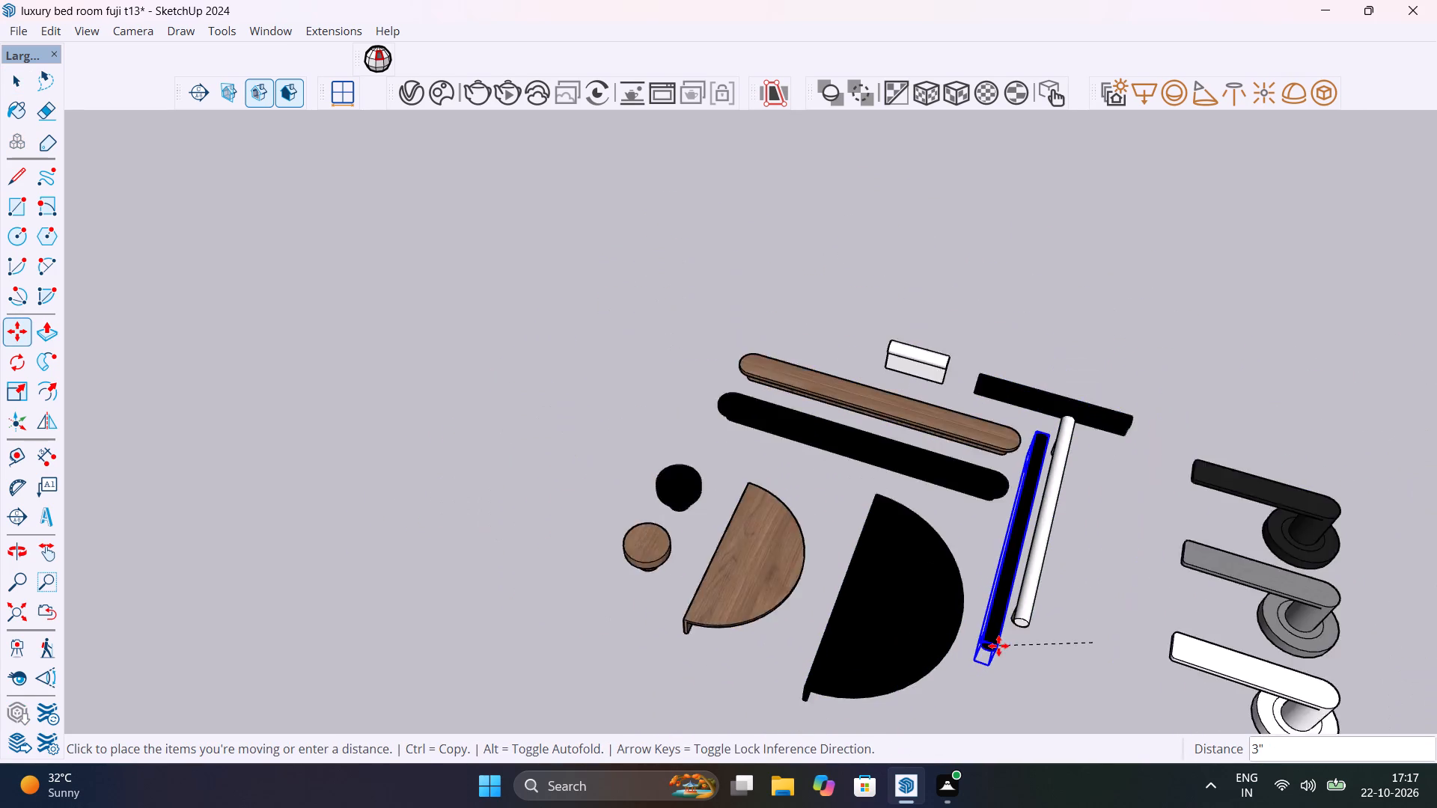
scroll(998, 646, "down", 18)
middle_click_drag(396, 685, 886, 383, "shift")
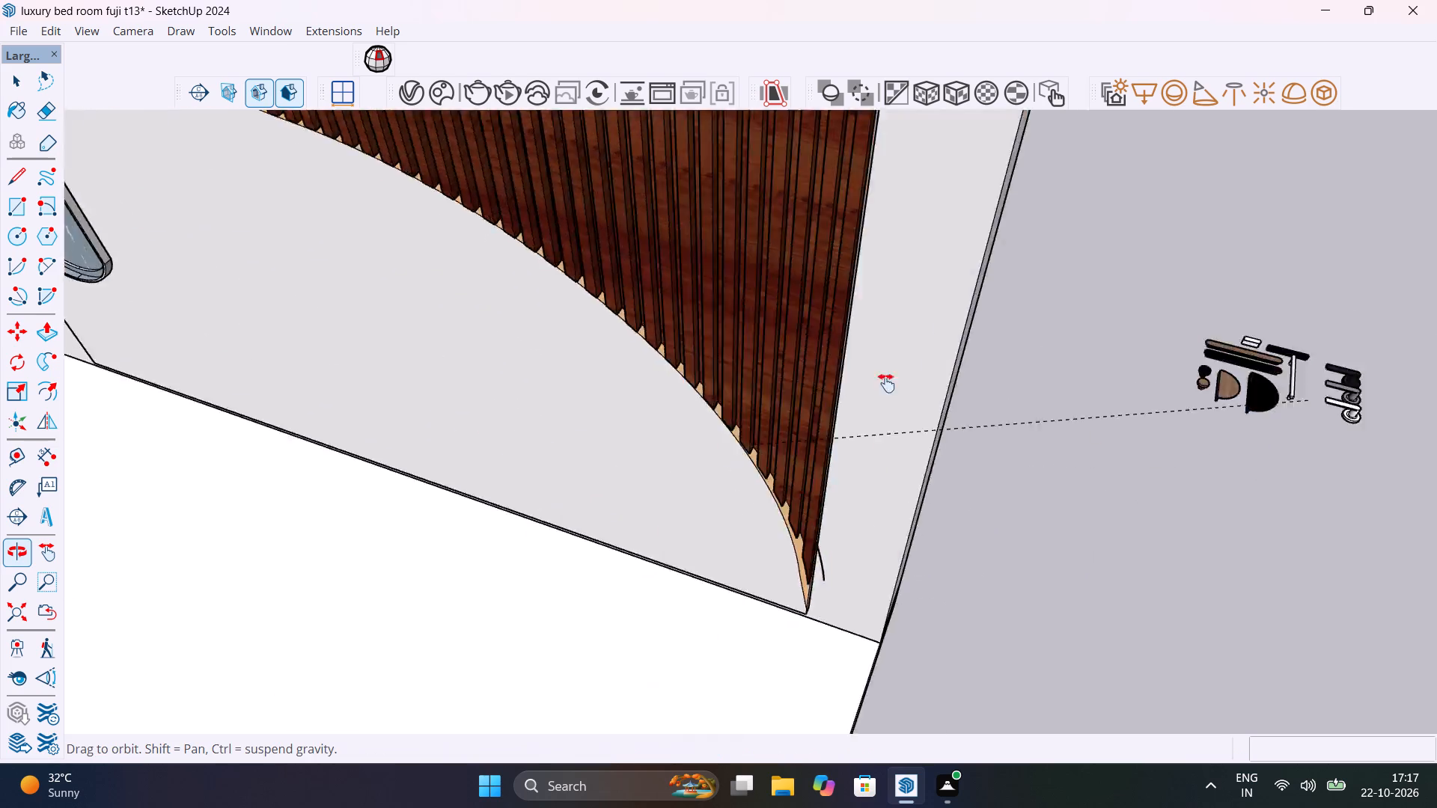
middle_click_drag(886, 383, 778, 377, "shift")
scroll(164, 566, "down", 9)
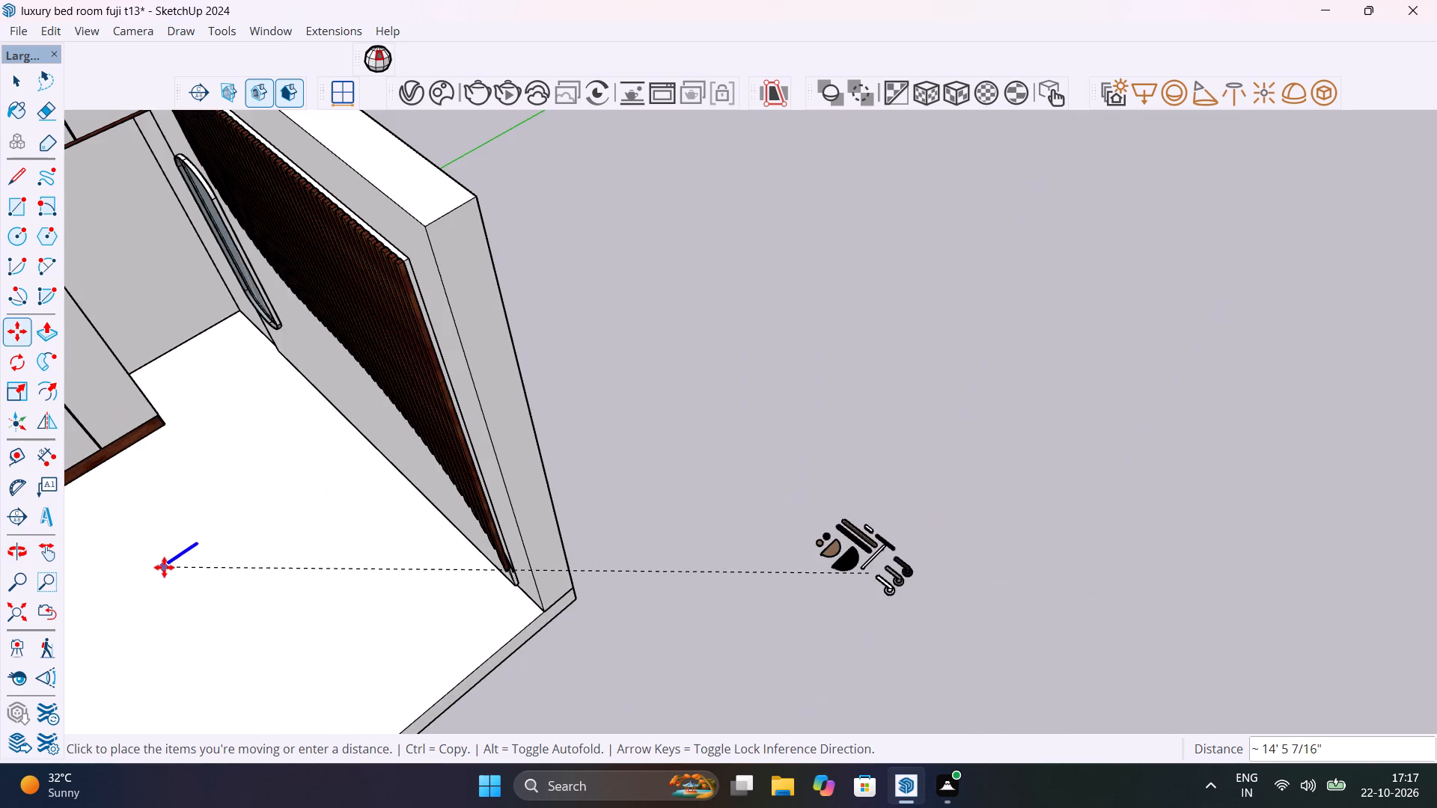
middle_click_drag(164, 566, 501, 361, "shift")
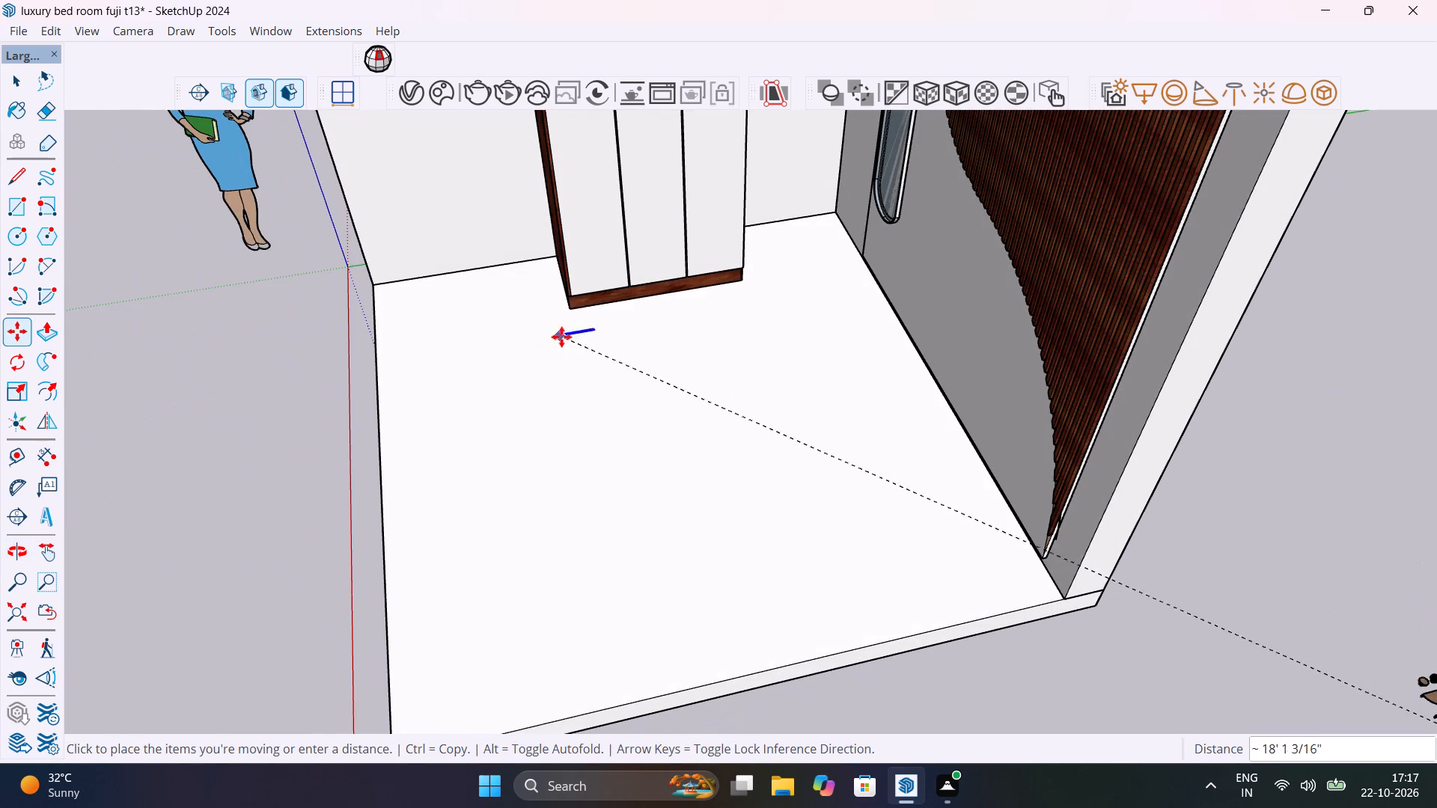
scroll(654, 393, "up", 8)
left_click(654, 394)
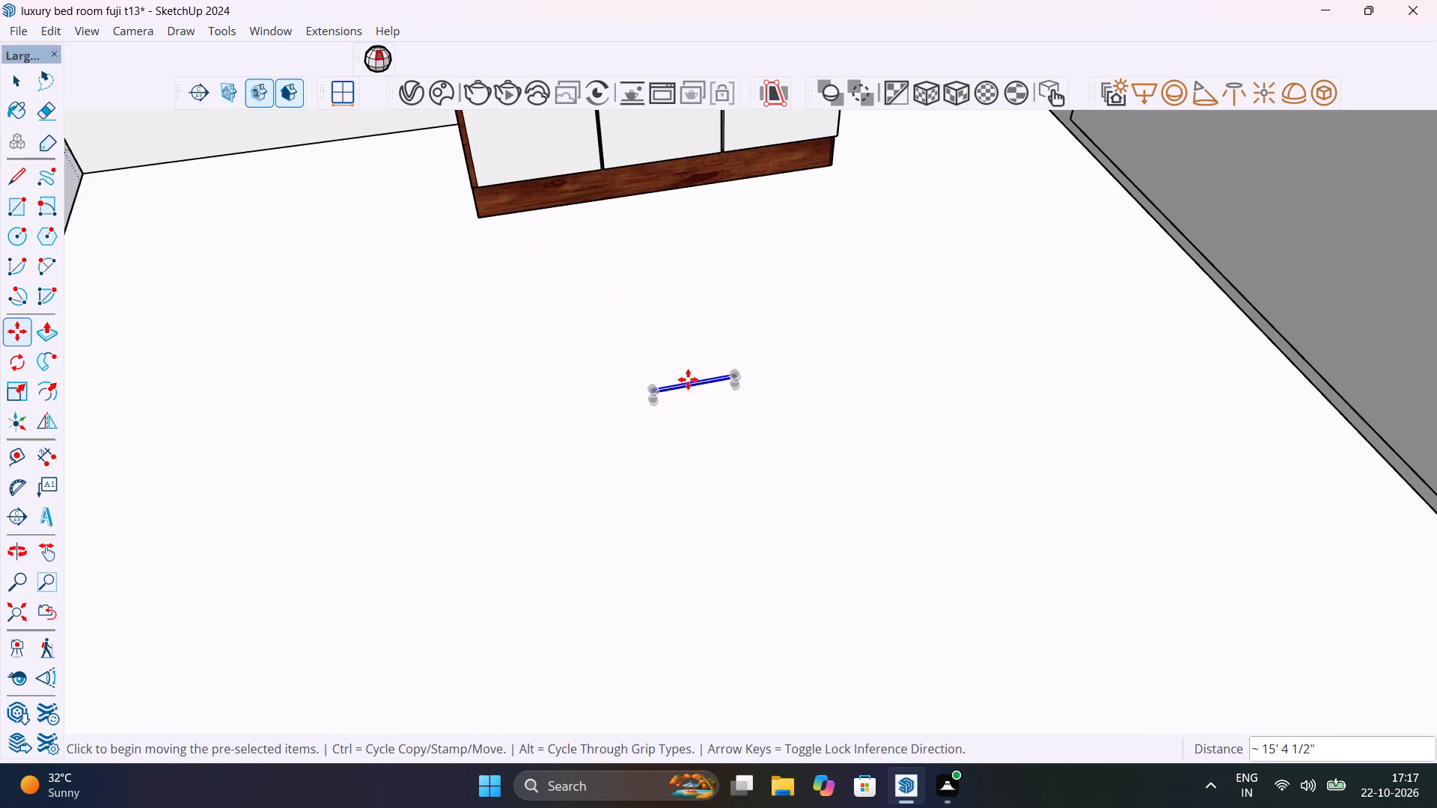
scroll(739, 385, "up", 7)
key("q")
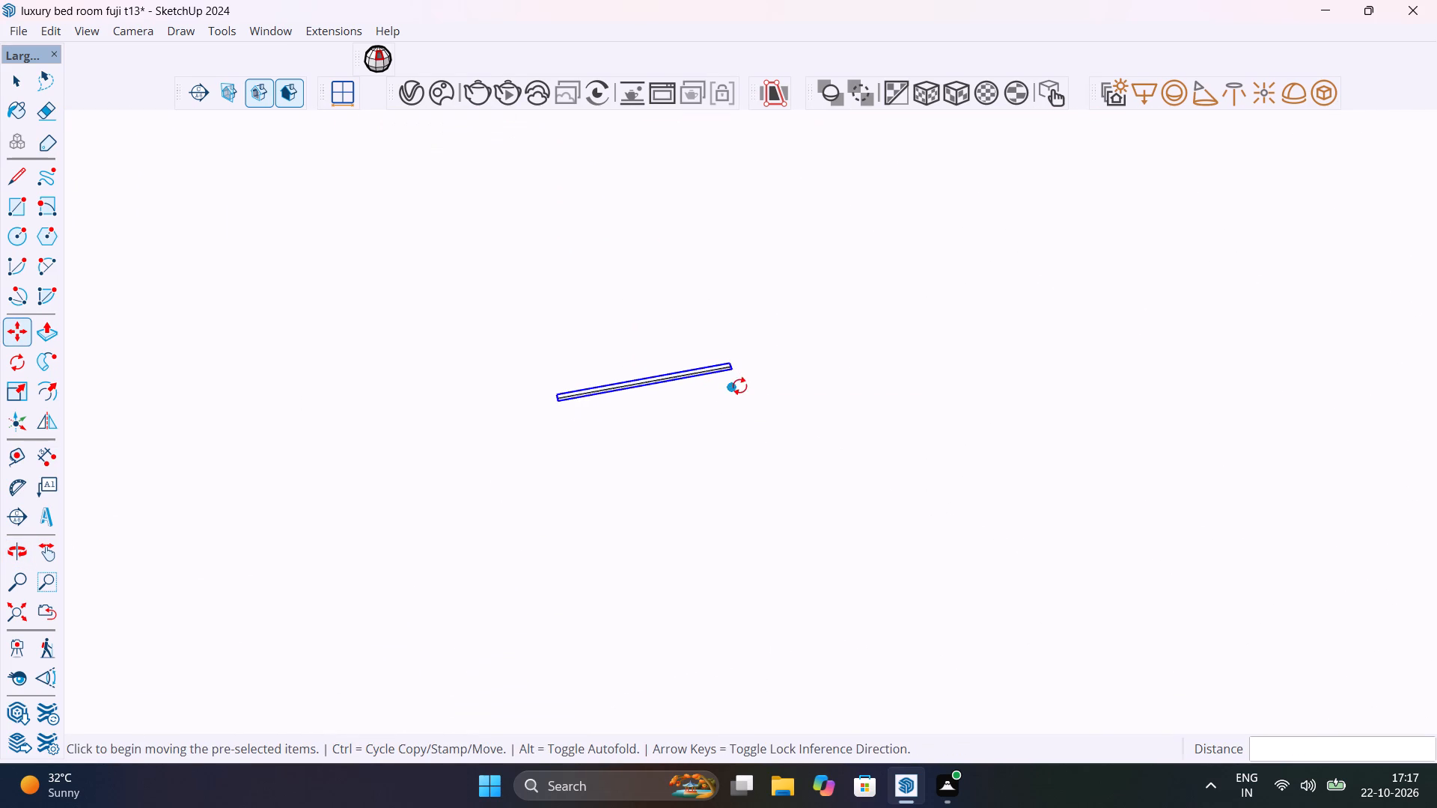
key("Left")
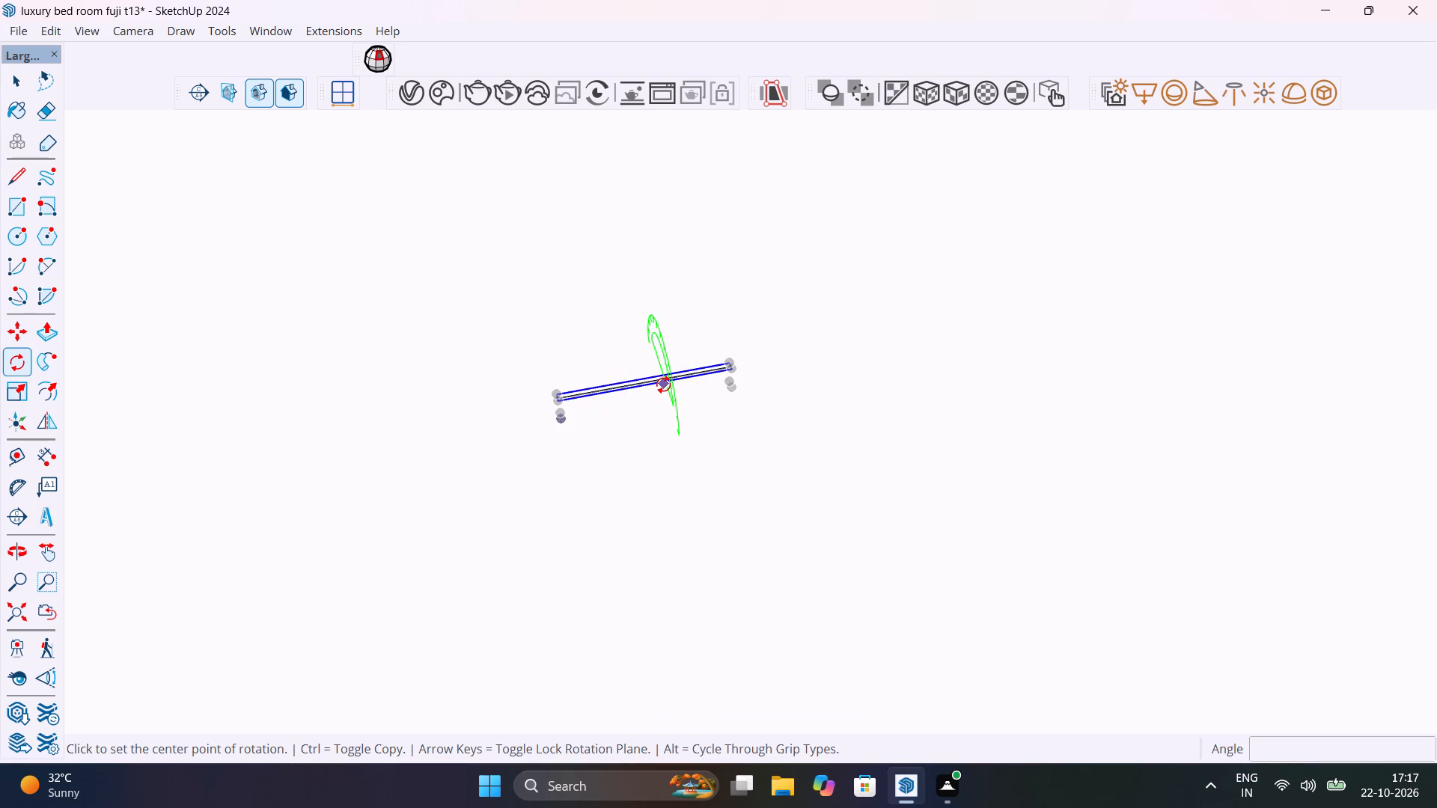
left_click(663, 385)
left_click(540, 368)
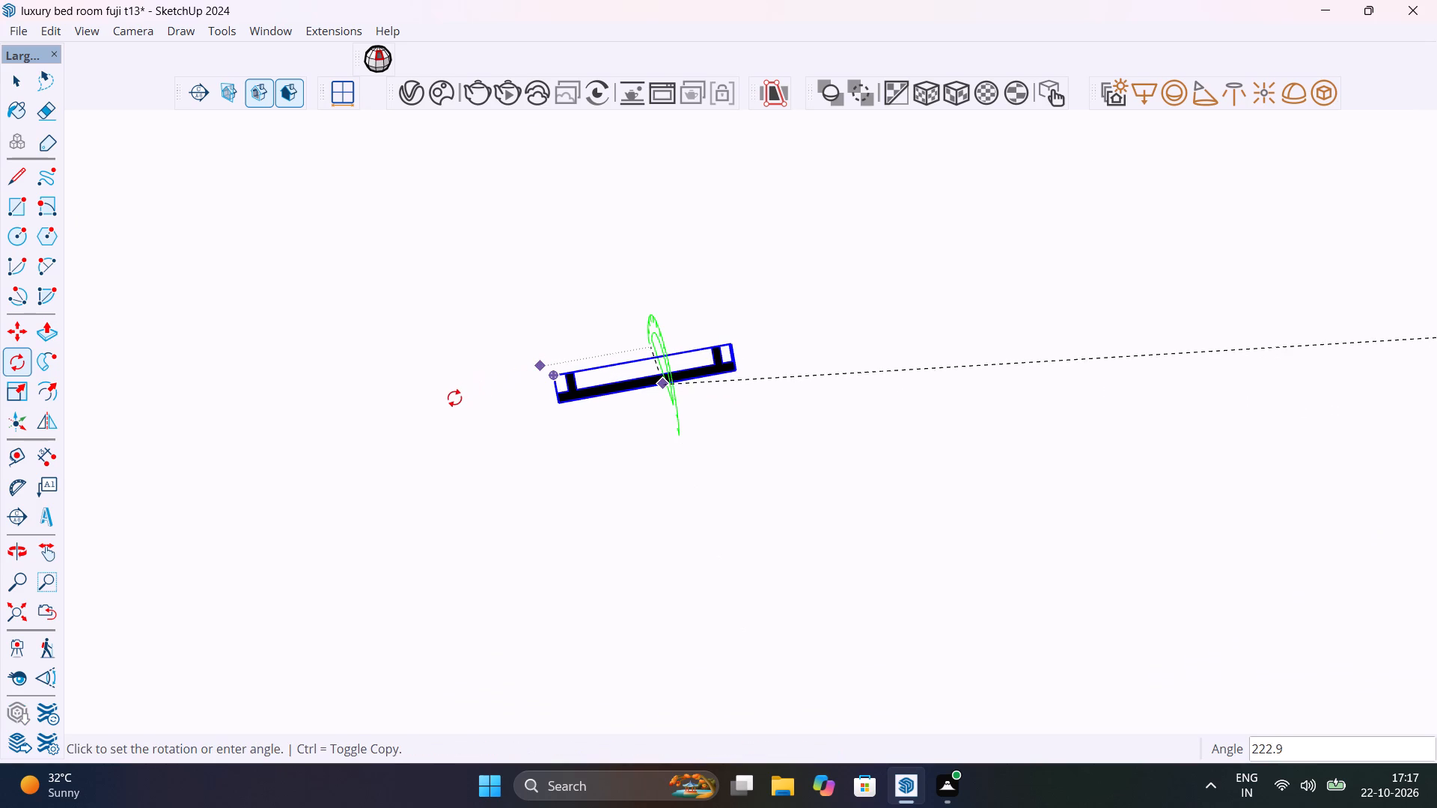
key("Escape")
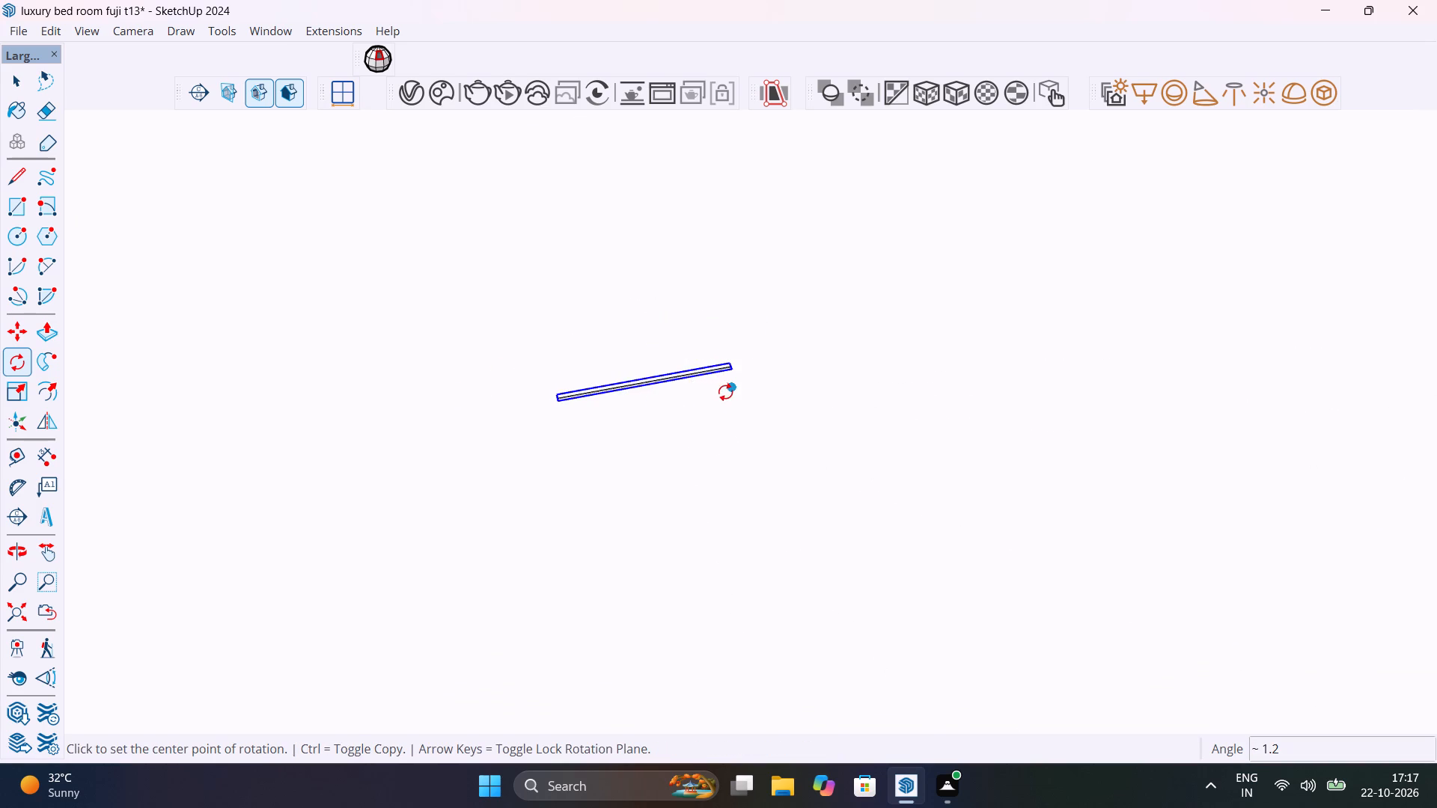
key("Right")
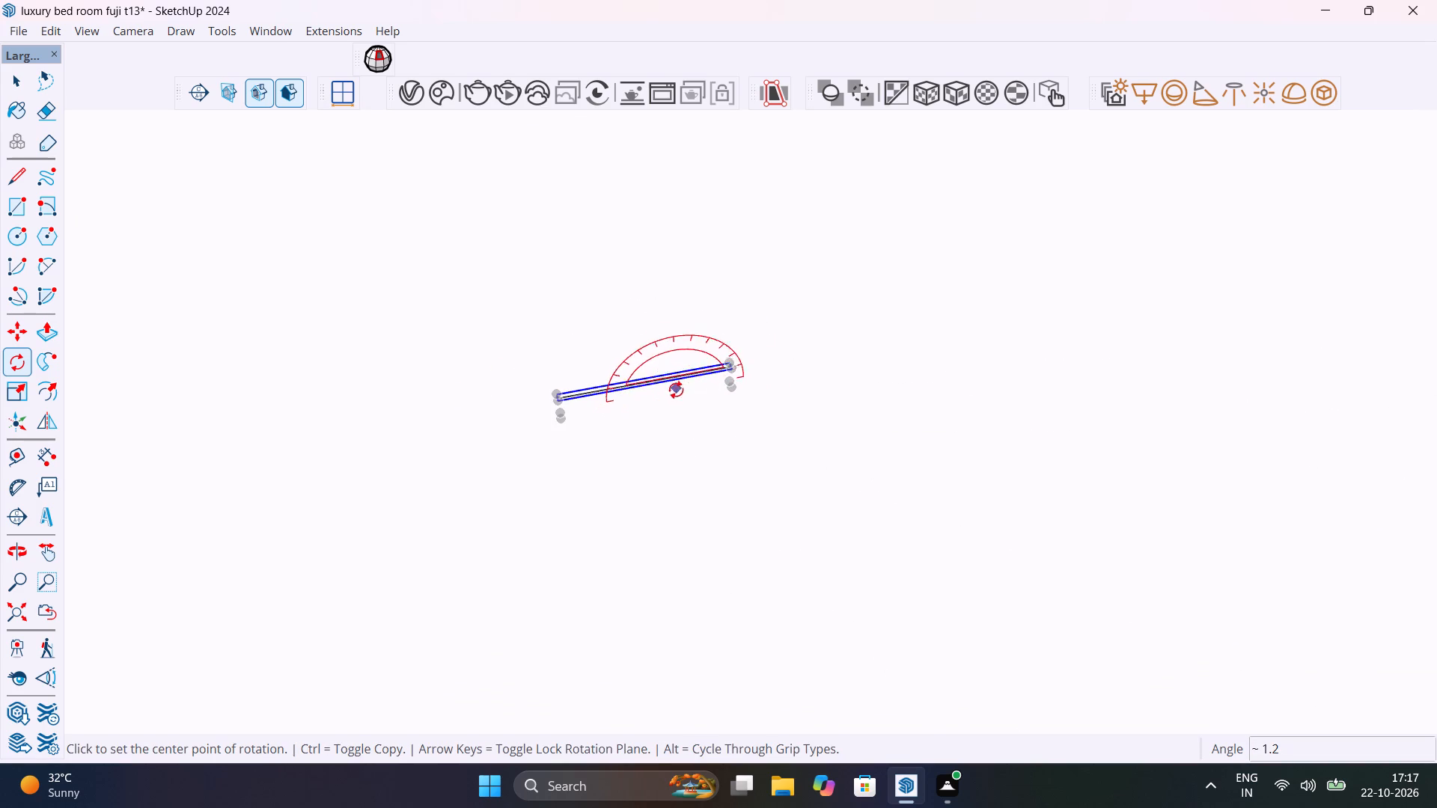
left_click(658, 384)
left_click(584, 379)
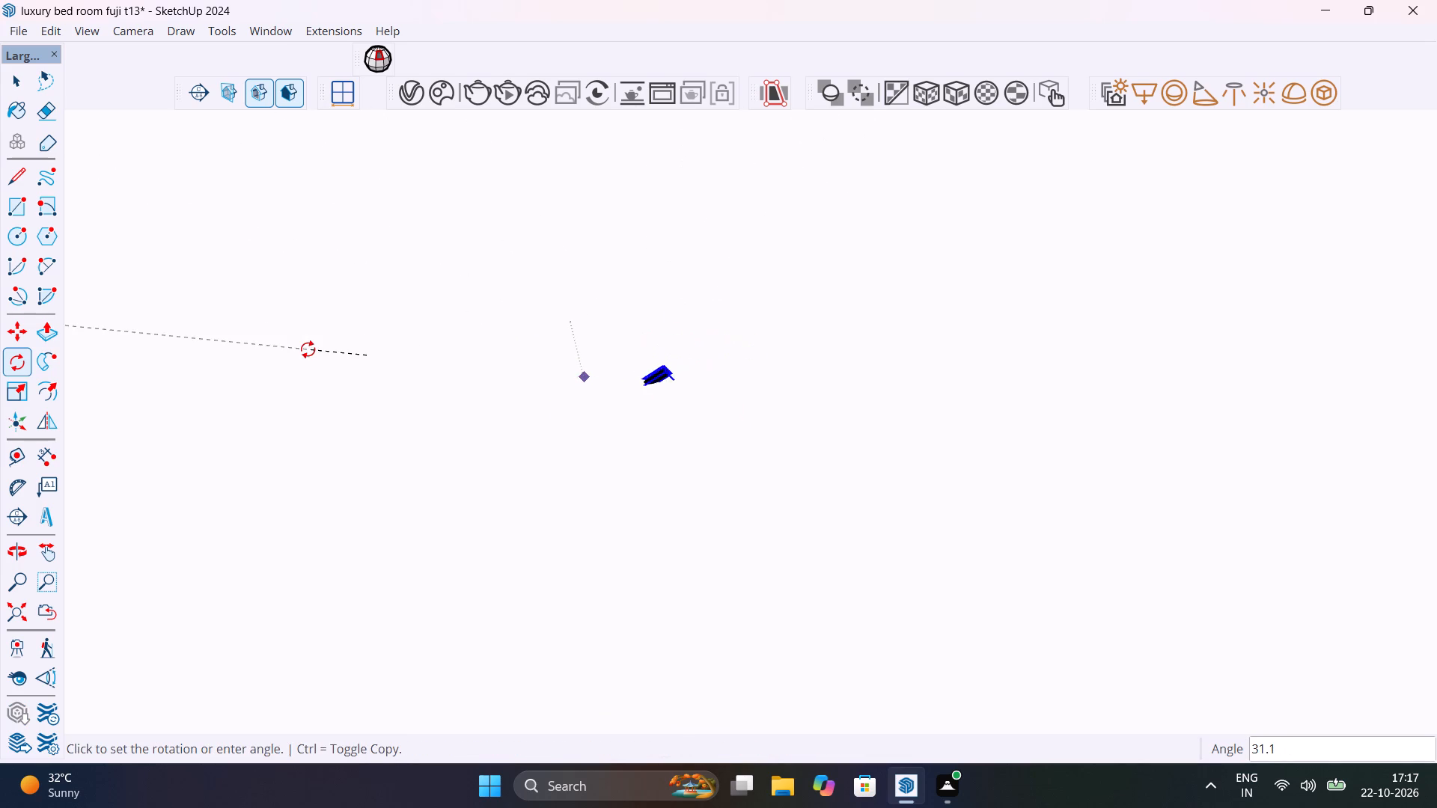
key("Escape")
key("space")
Raise the black handle about 1 11/16" so that it sits clear of the floor.
scroll(617, 394, "up", 3)
left_click(619, 388)
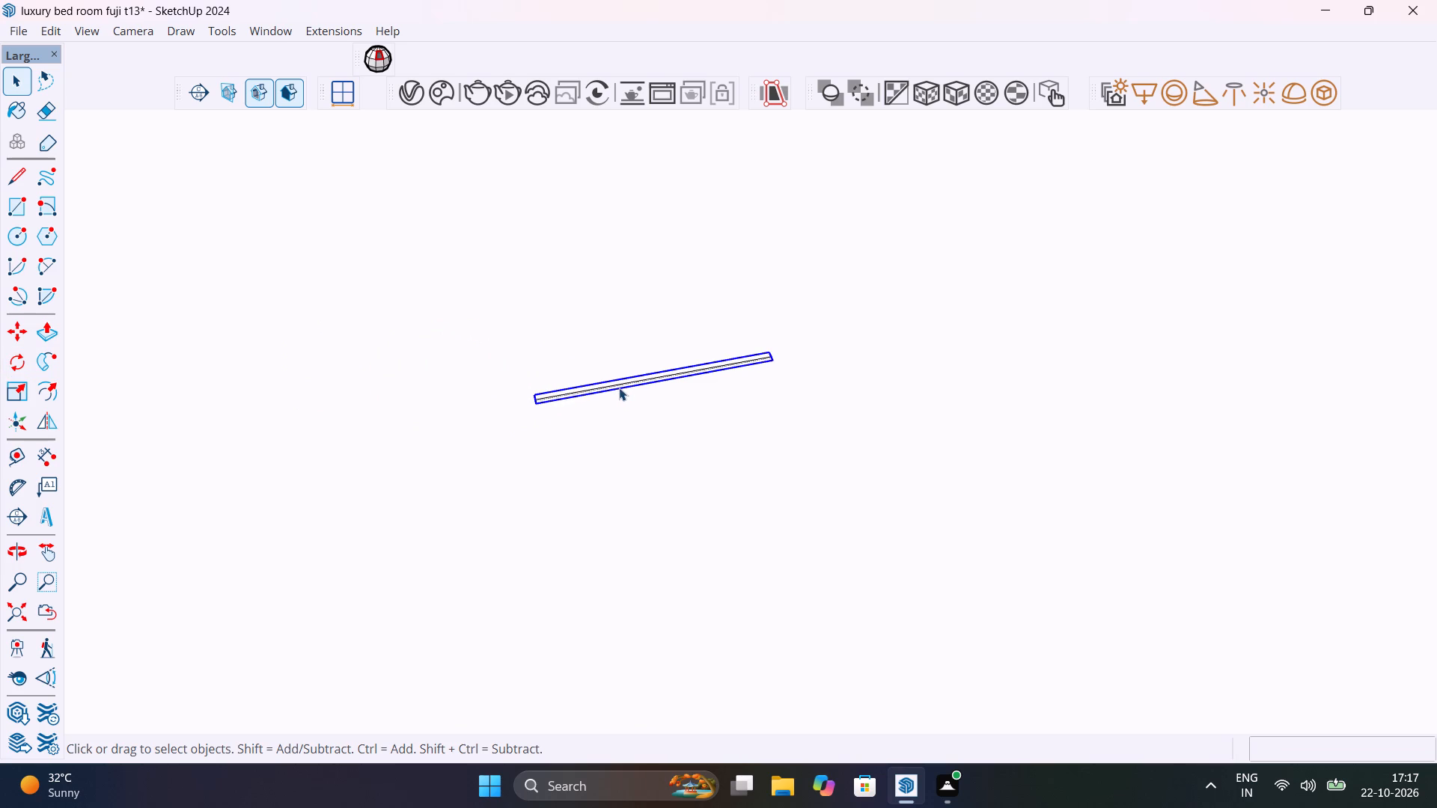
key("m")
left_click(641, 376)
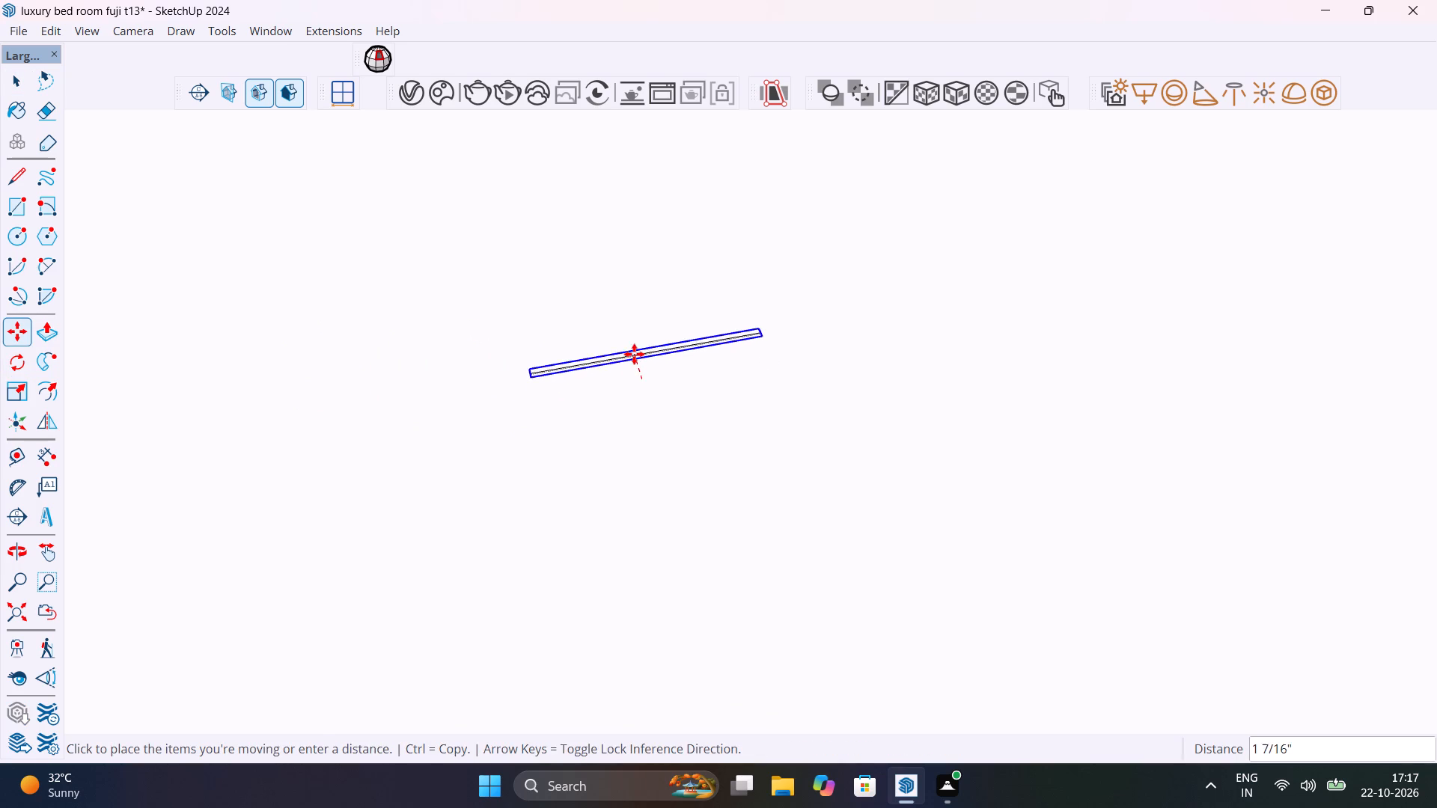
left_click(645, 346)
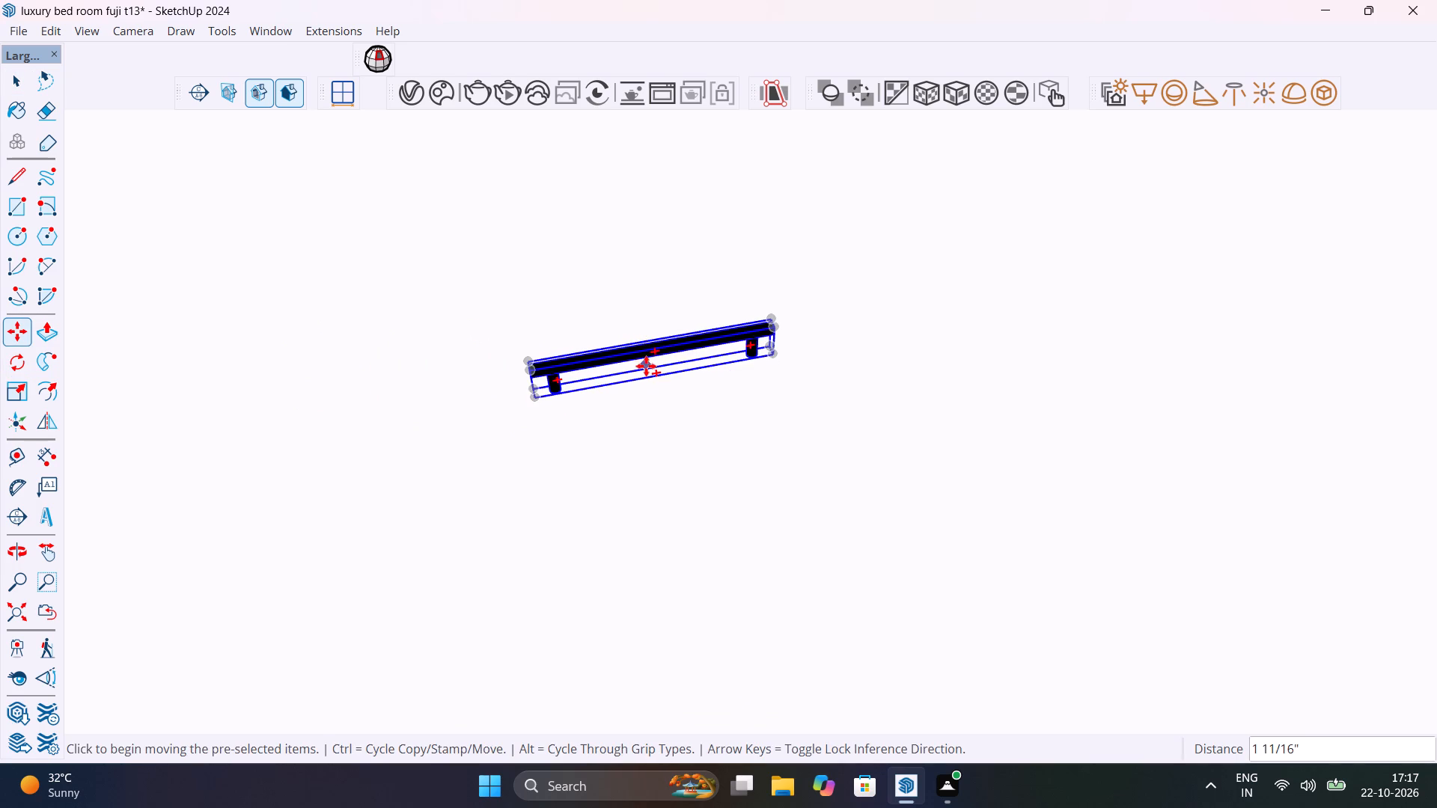
key("Down")
key("space")
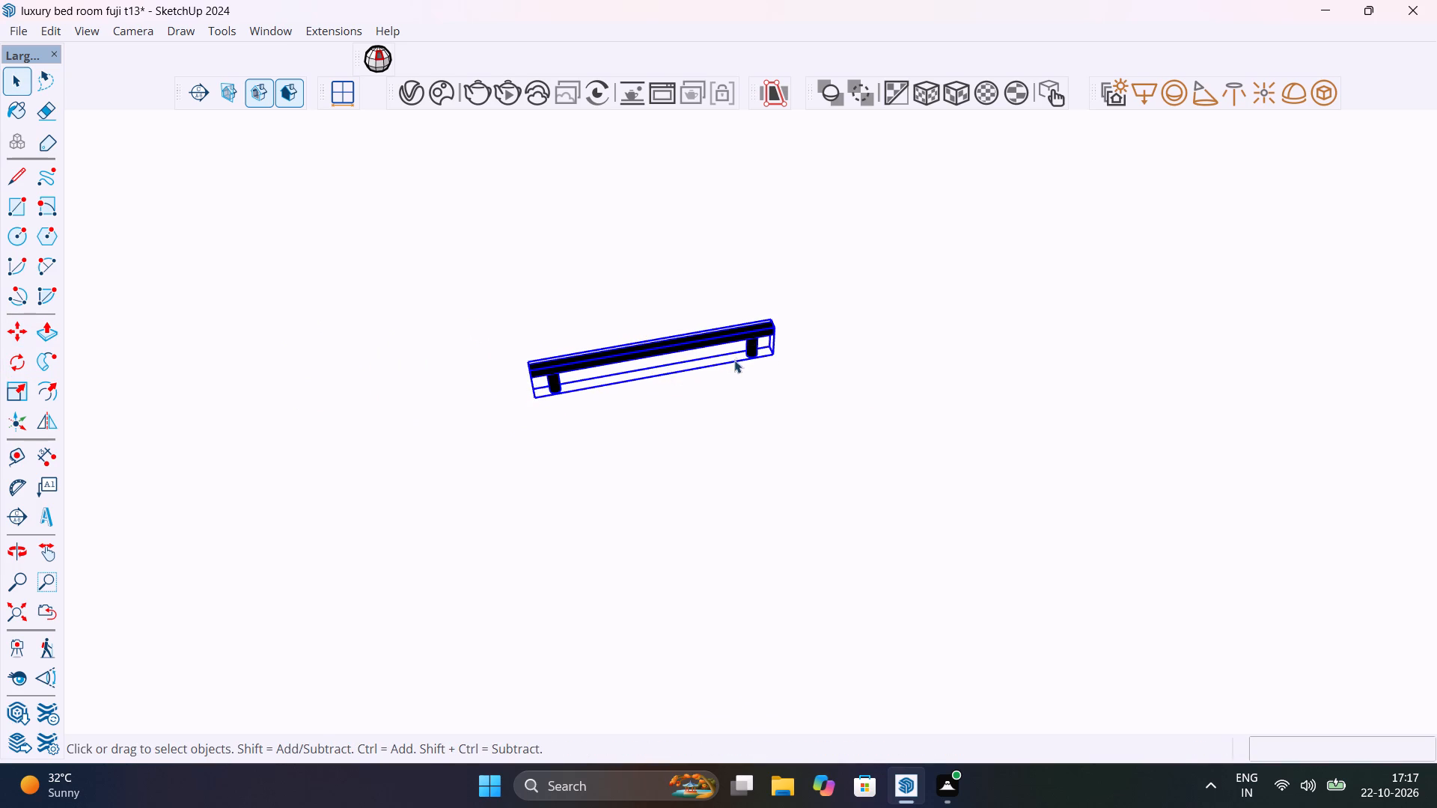
Rotate the black handle 90° about the red axis from its end corner so it stands upright.
key("q")
key("Right")
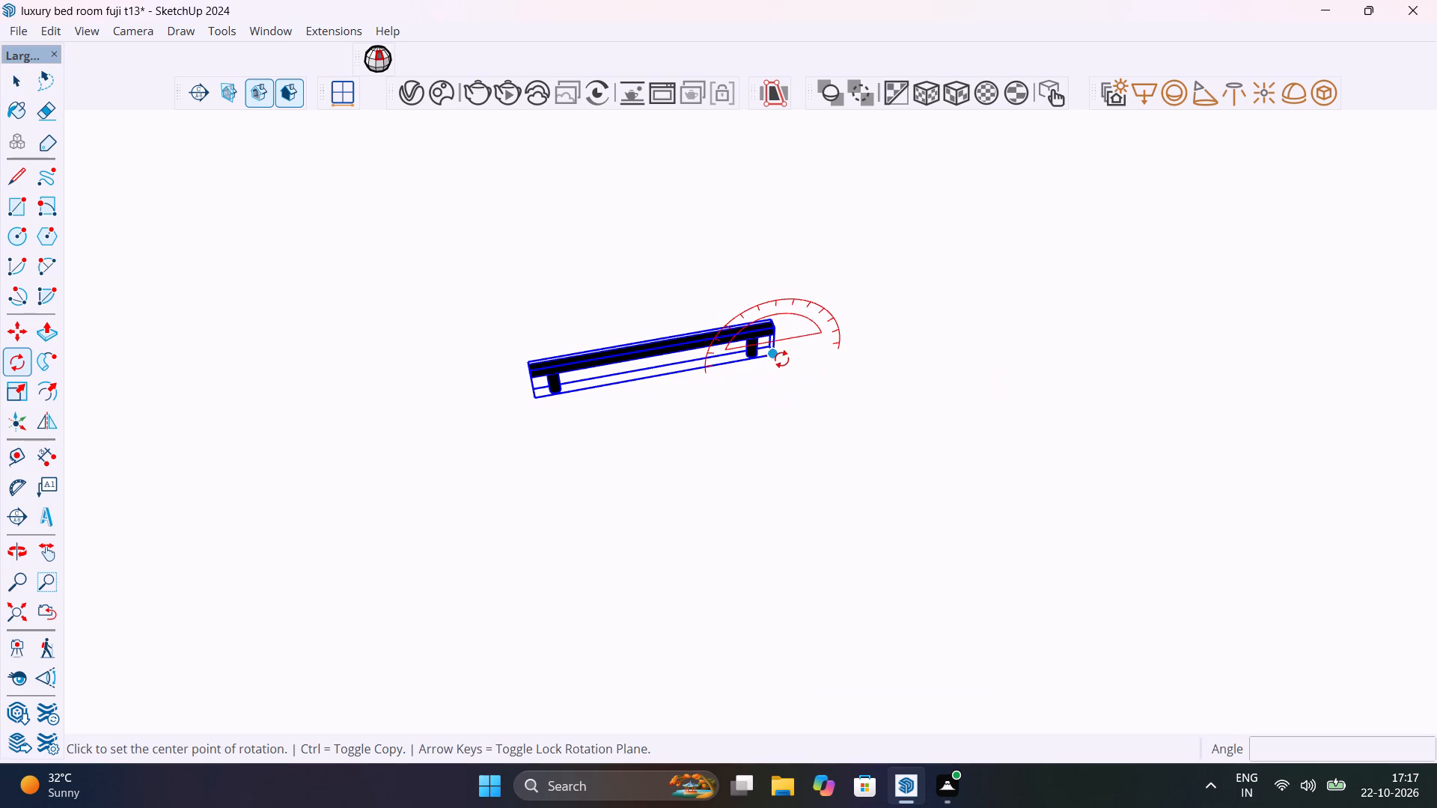
left_click(768, 363)
left_click(549, 326)
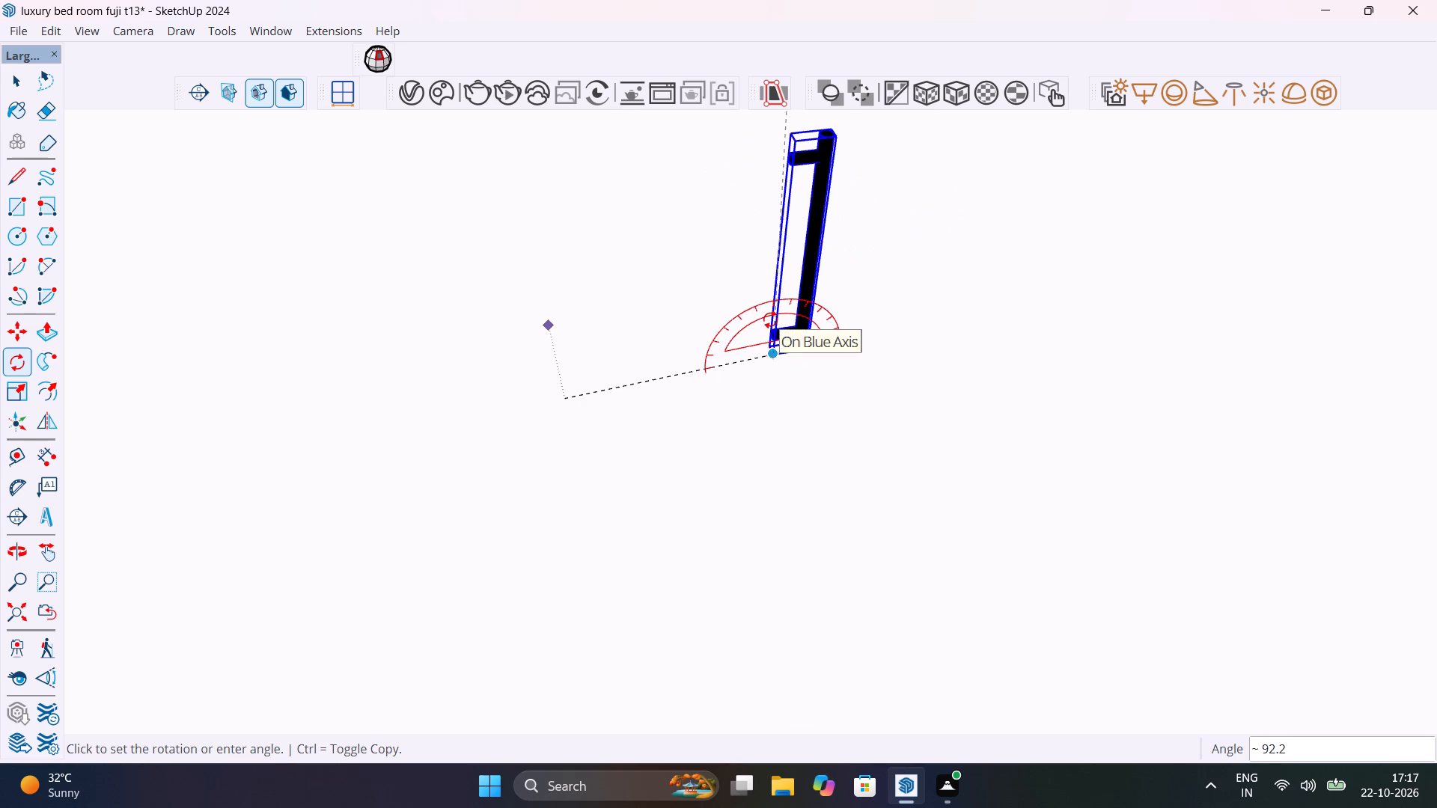
type("90")
key("Return")
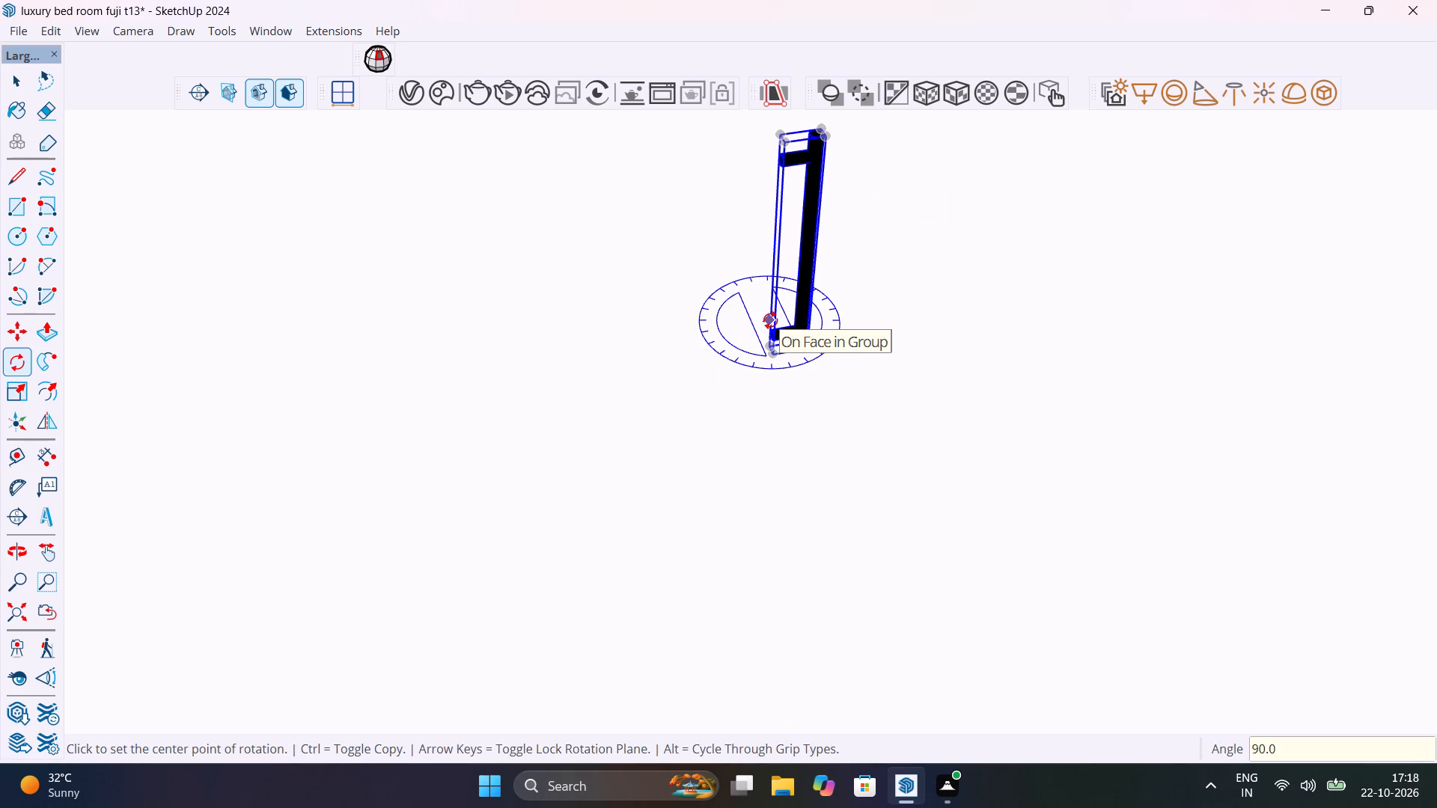
key("space")
Rotate the upright black handle 90° about the vertical axis to align it with the wardrobe doors.
scroll(770, 319, "down", 8)
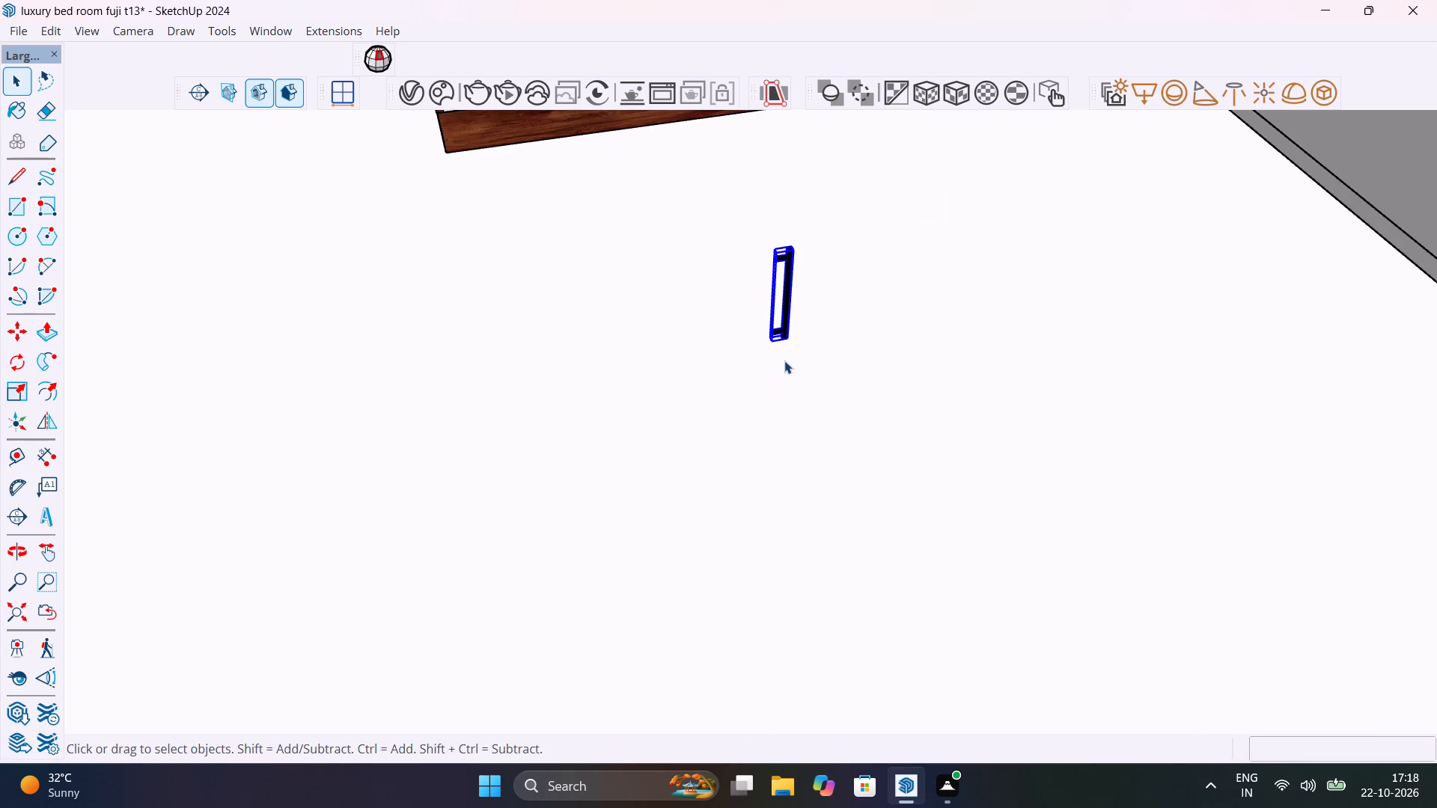
middle_click_drag(784, 357, 801, 451, "shift")
scroll(799, 420, "up", 11)
key("q")
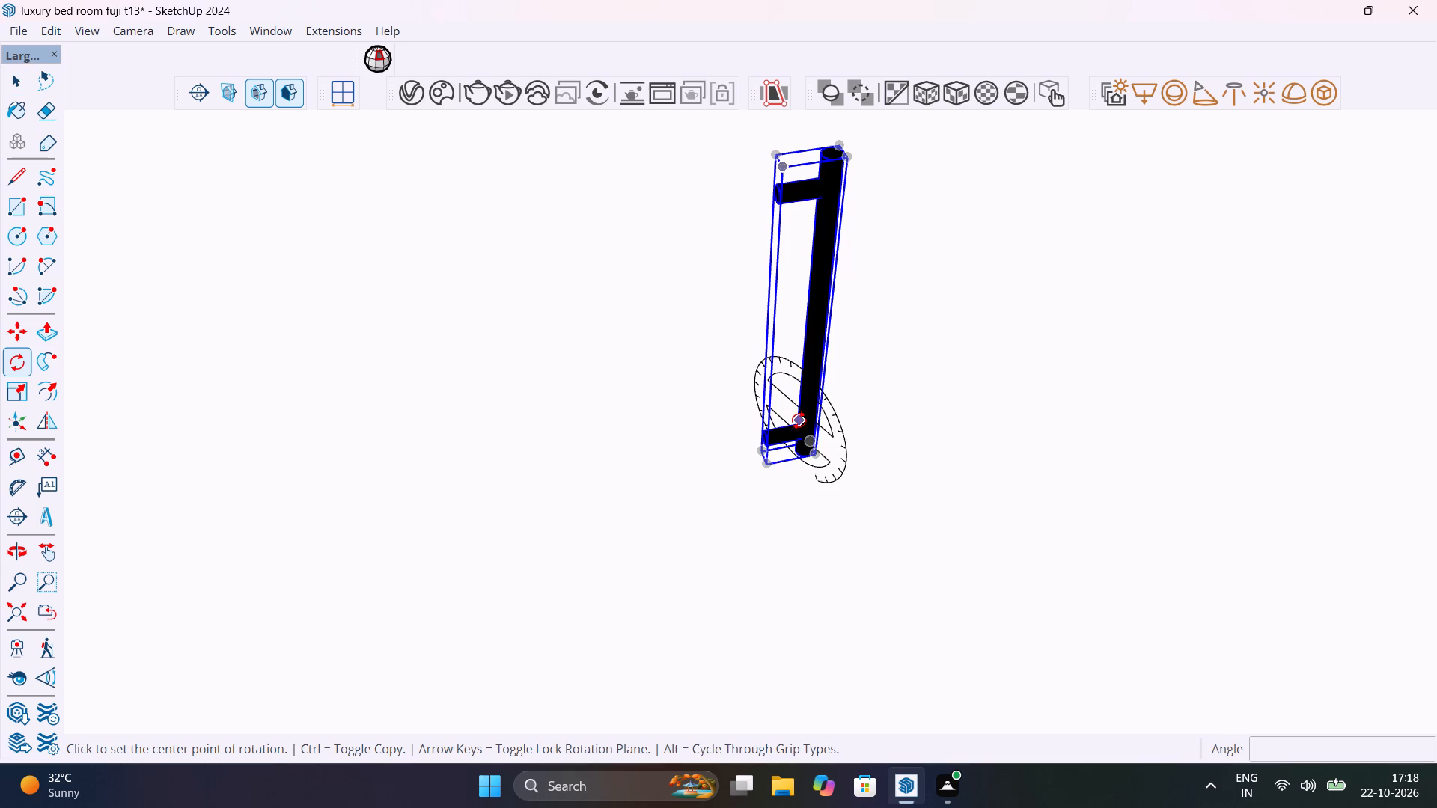
left_click(774, 478)
left_click(745, 470)
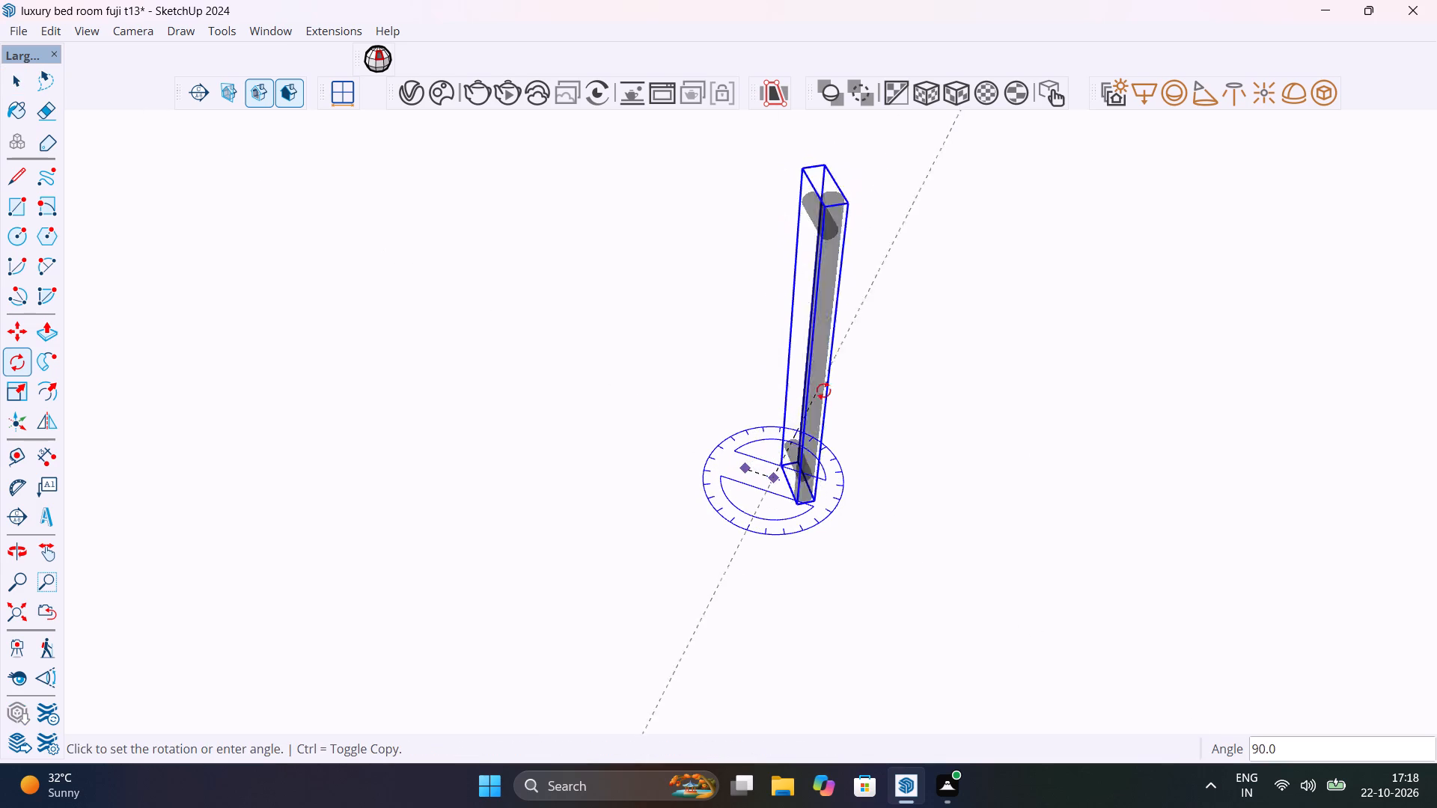
type("90")
key("Return")
scroll(817, 386, "down", 13)
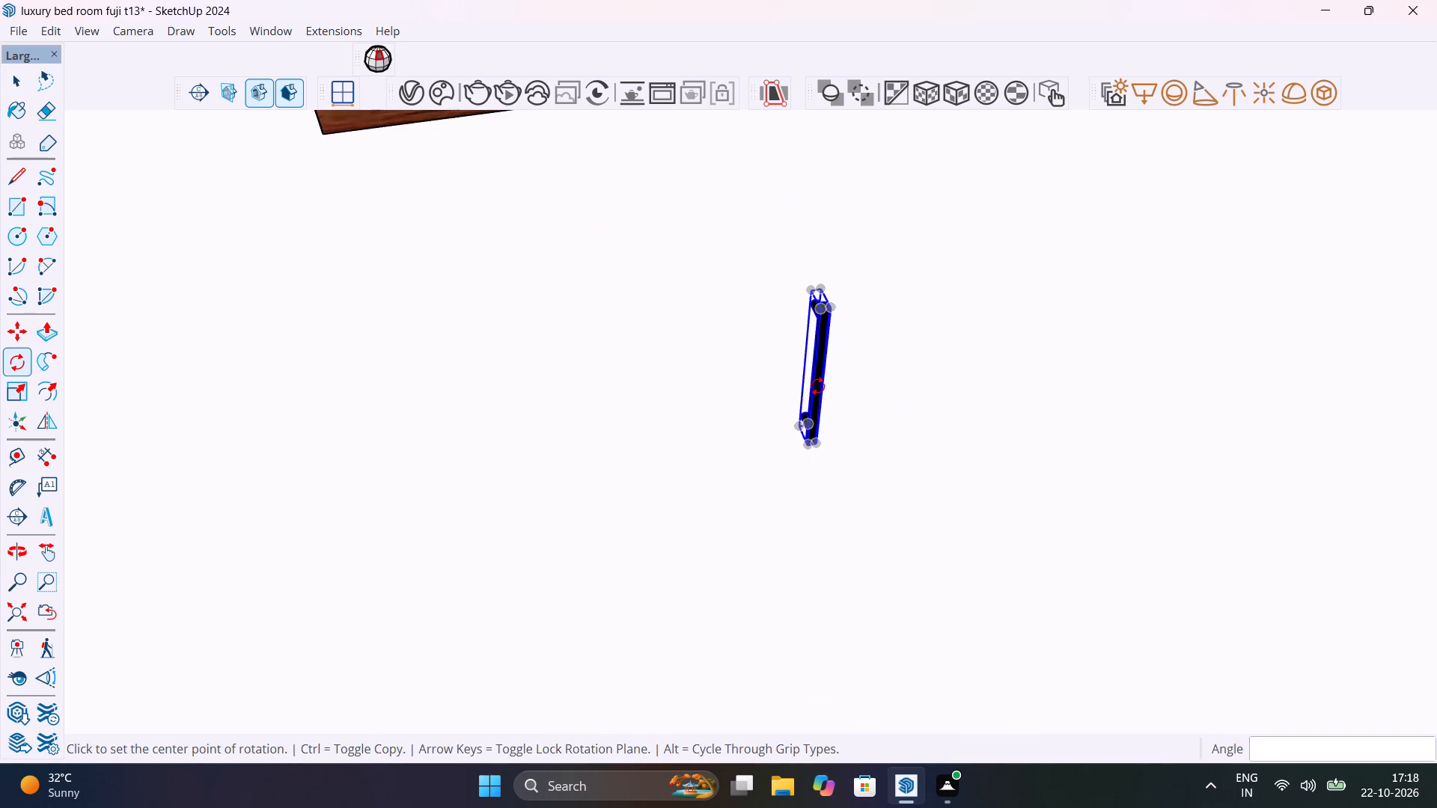
scroll(817, 386, "down", 10)
scroll(822, 384, "up", 3)
key("space")
Move the upright black handle from the floor onto the face of the first lower wardrobe door, beside the gap to the second door.
scroll(822, 384, "up", 8)
middle_click_drag(805, 402, 1087, 390)
key("m")
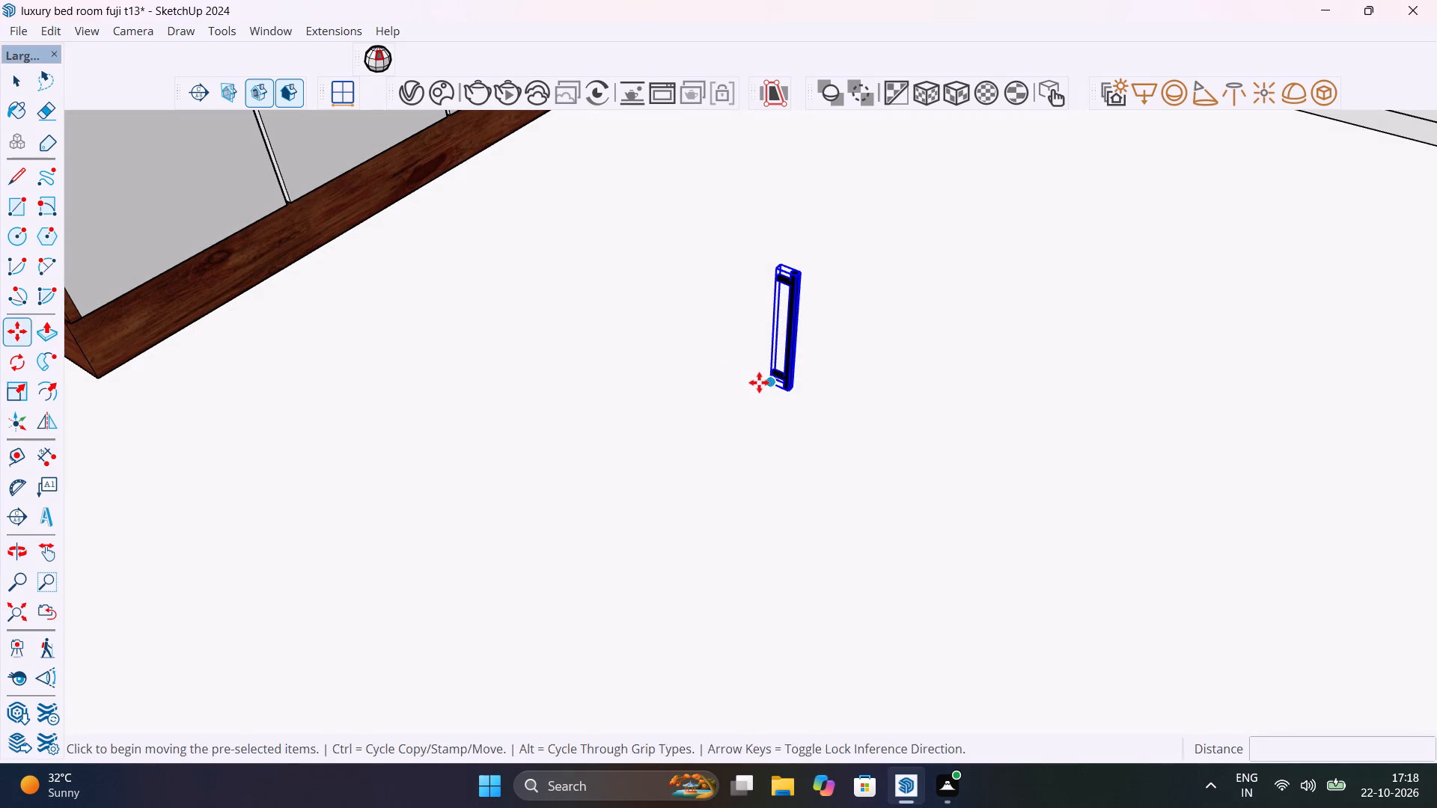
left_click(761, 384)
scroll(571, 388, "down", 15)
scroll(498, 265, "up", 1)
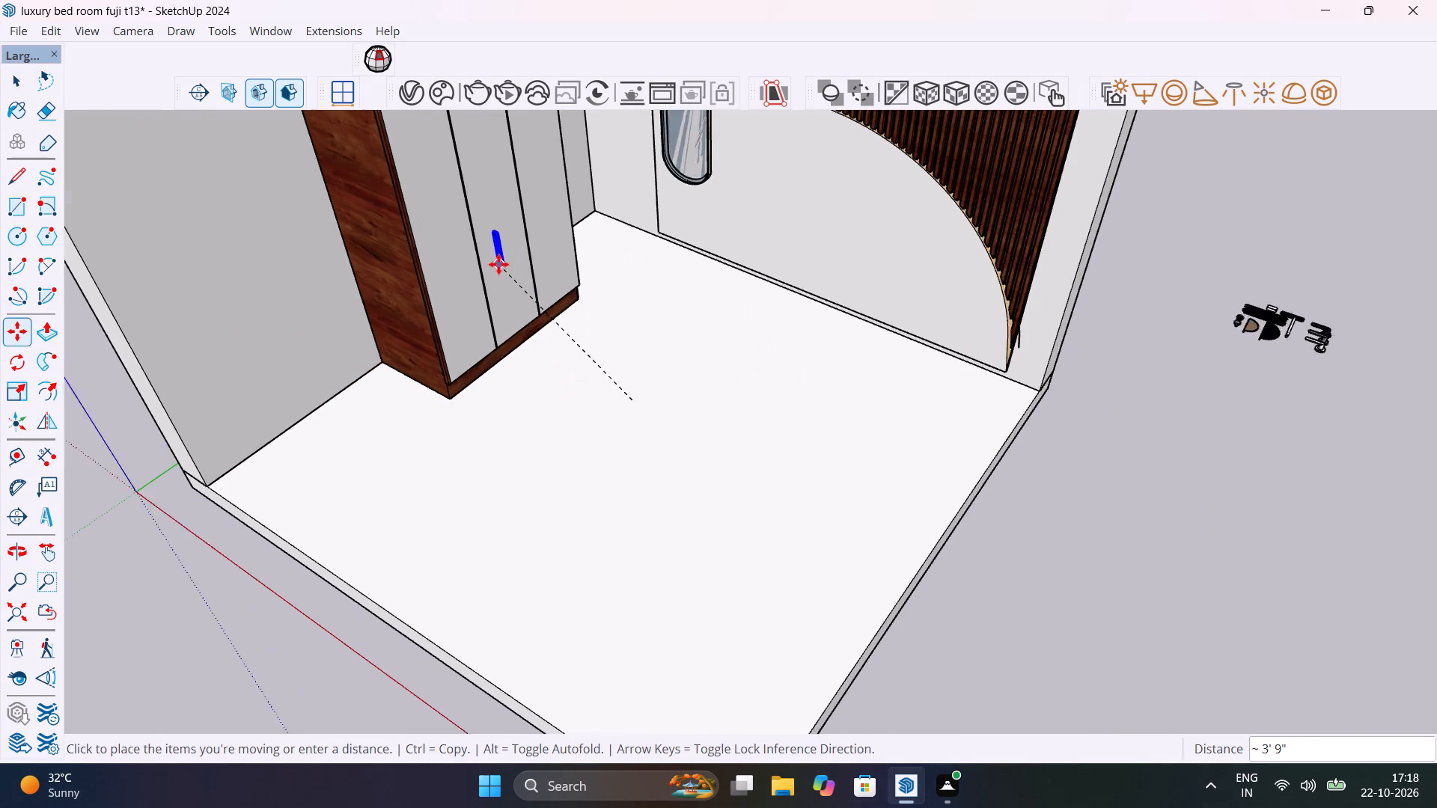
scroll(498, 264, "up", 1)
middle_click_drag(503, 269, 562, 396, "shift")
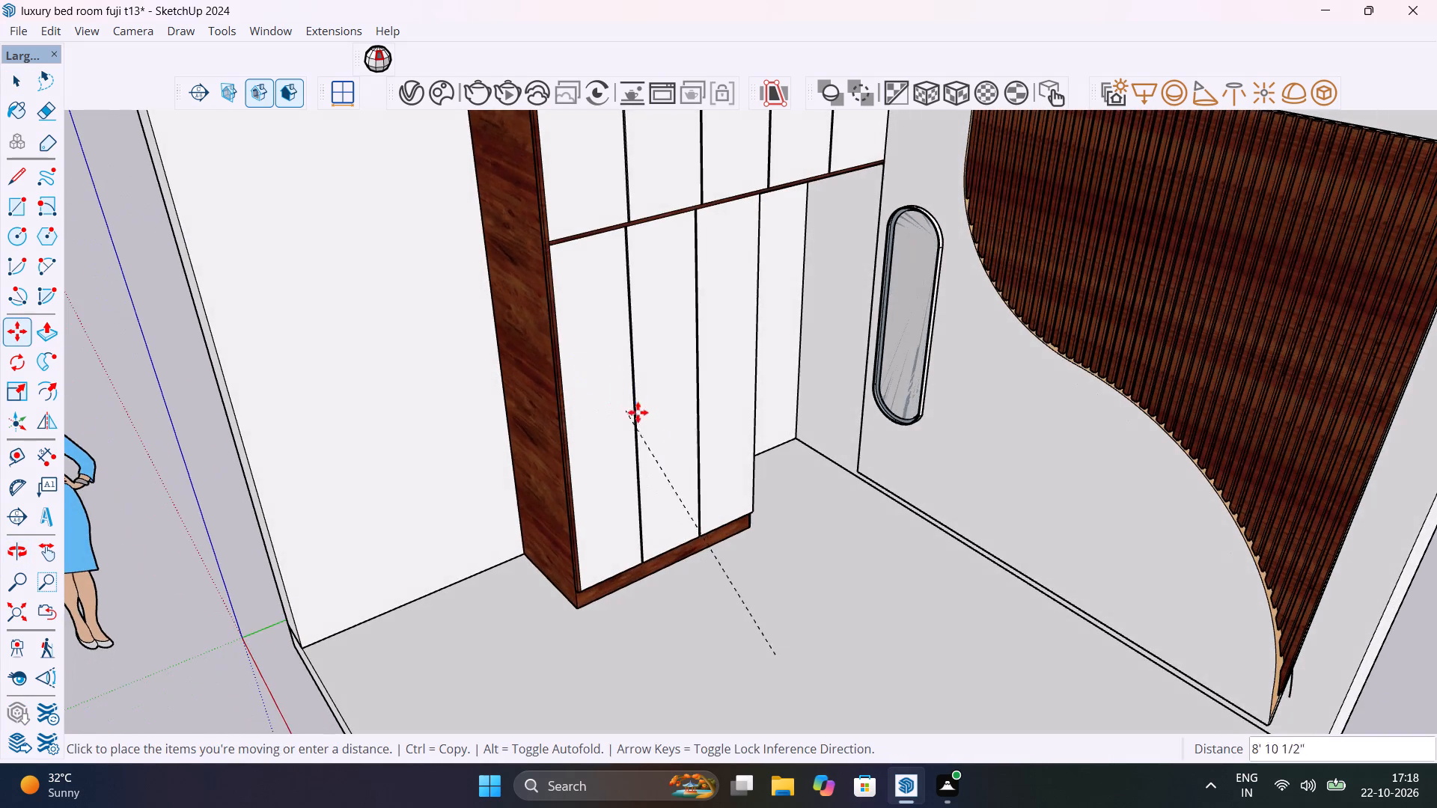
scroll(642, 418, "up", 16)
middle_click_drag(637, 482, 742, 437)
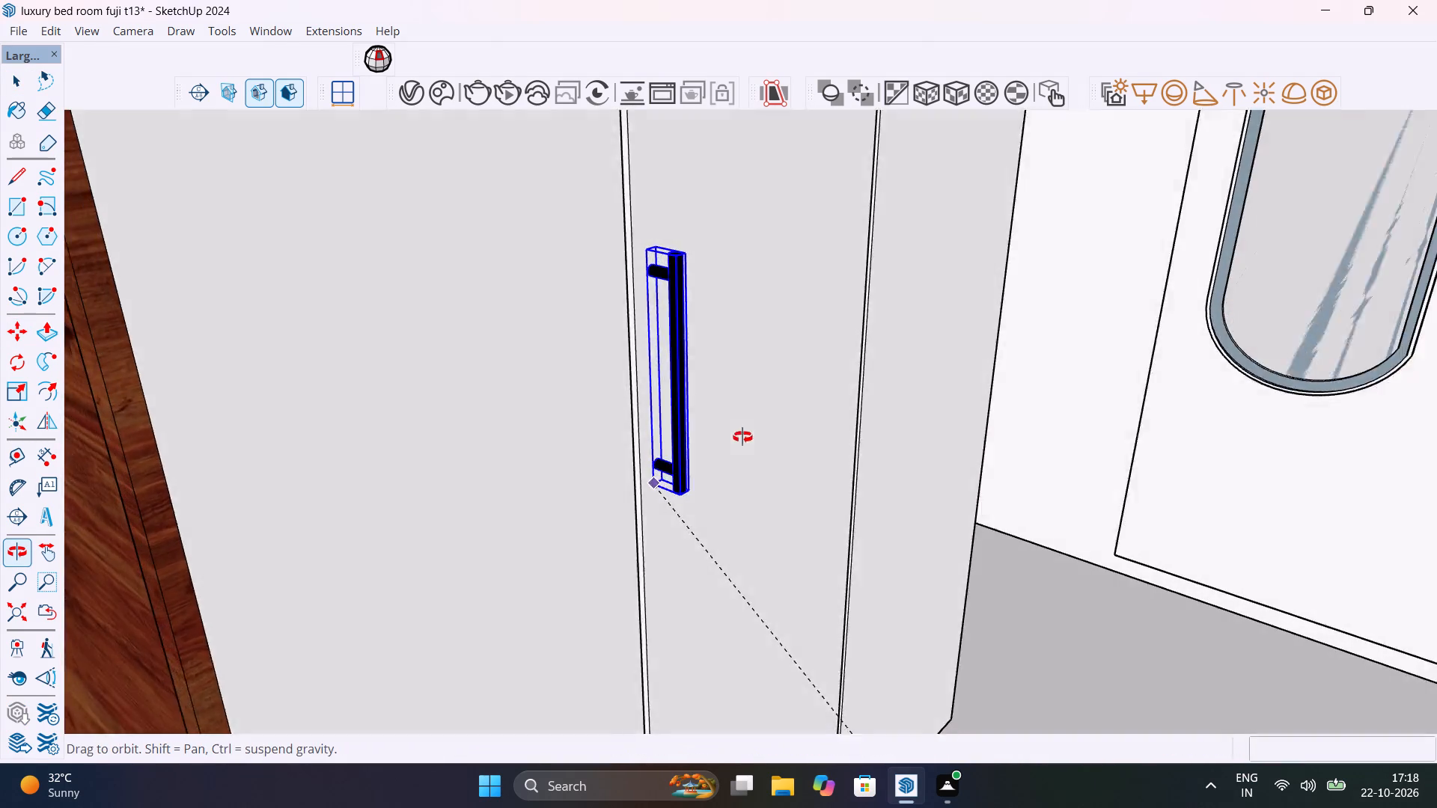
middle_click_drag(742, 437, 793, 452)
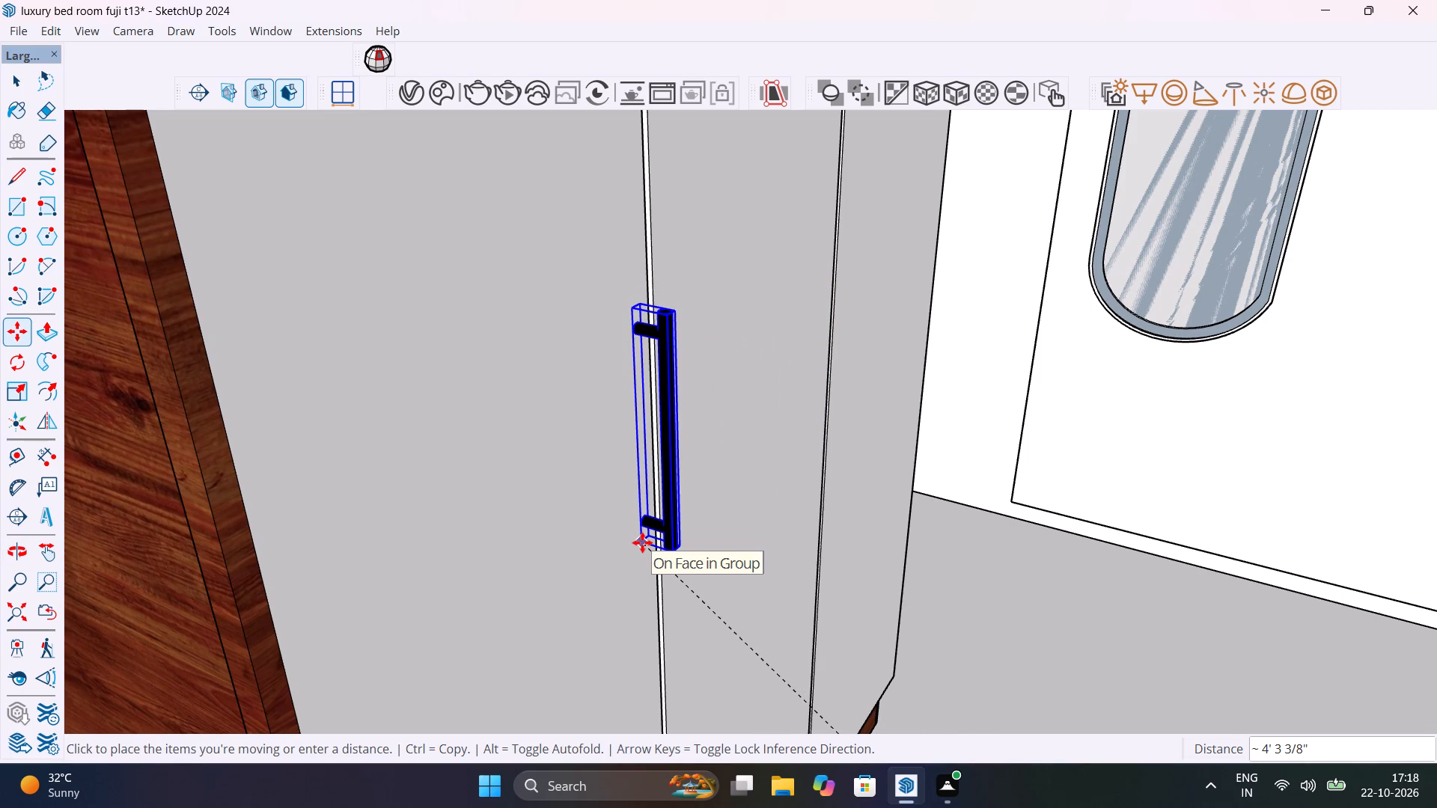
left_click(642, 542)
Lower the black handle about 4 5/8" along the edge of the first wardrobe door.
middle_click_drag(707, 530, 403, 467)
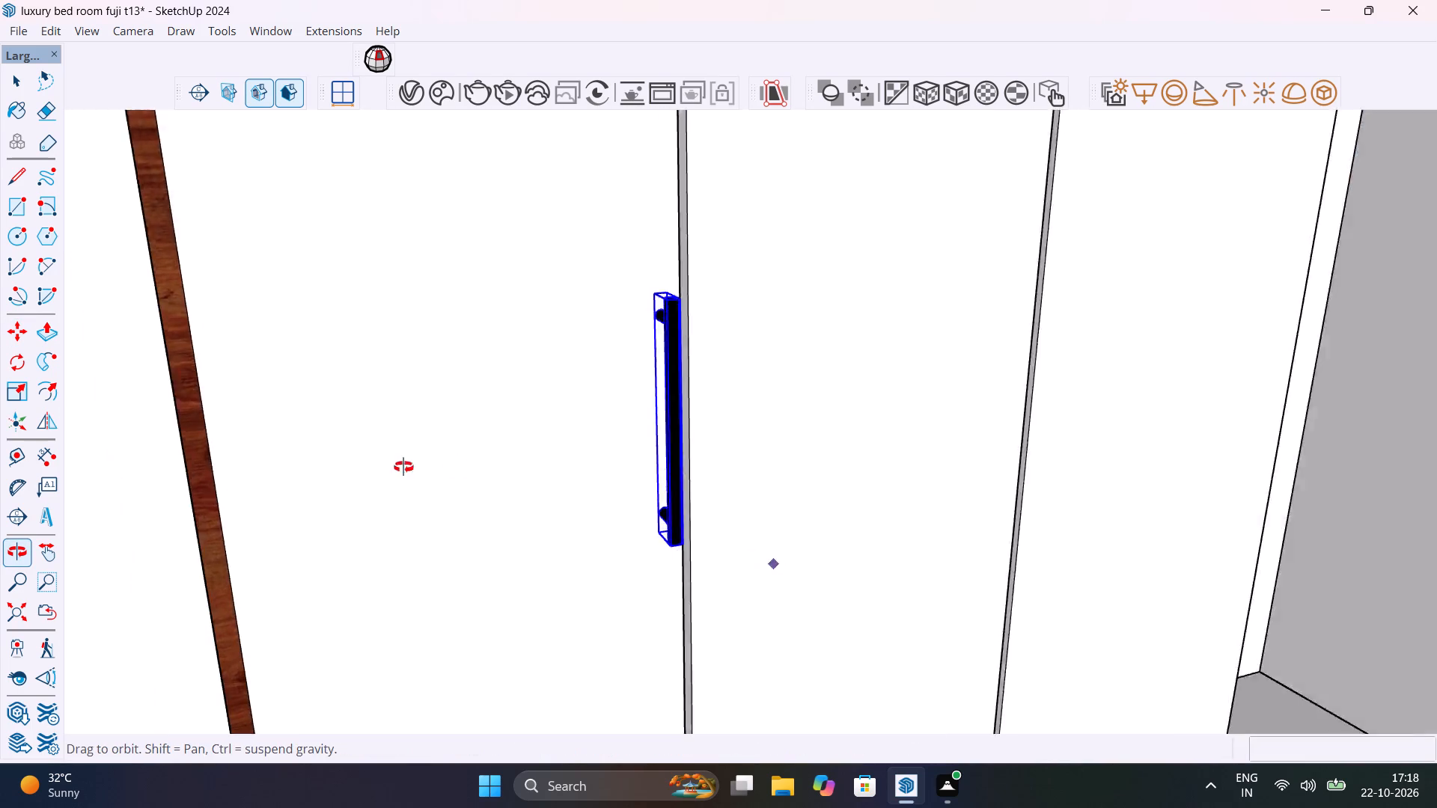
middle_click_drag(403, 467, 341, 472)
scroll(653, 530, "down", 6)
middle_click_drag(721, 566, 579, 455)
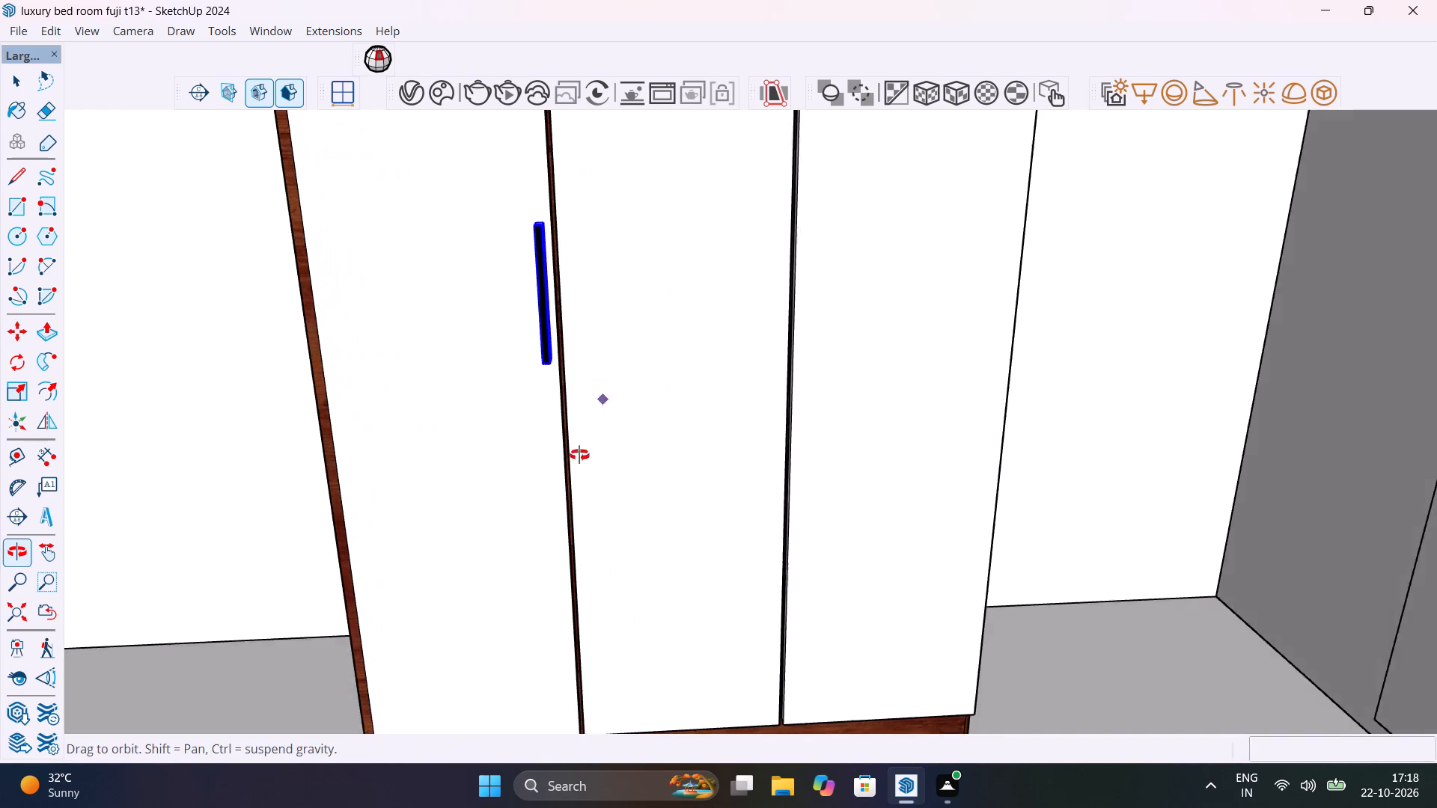
middle_click_drag(579, 455, 575, 473)
scroll(575, 475, "down", 6)
scroll(560, 468, "up", 10)
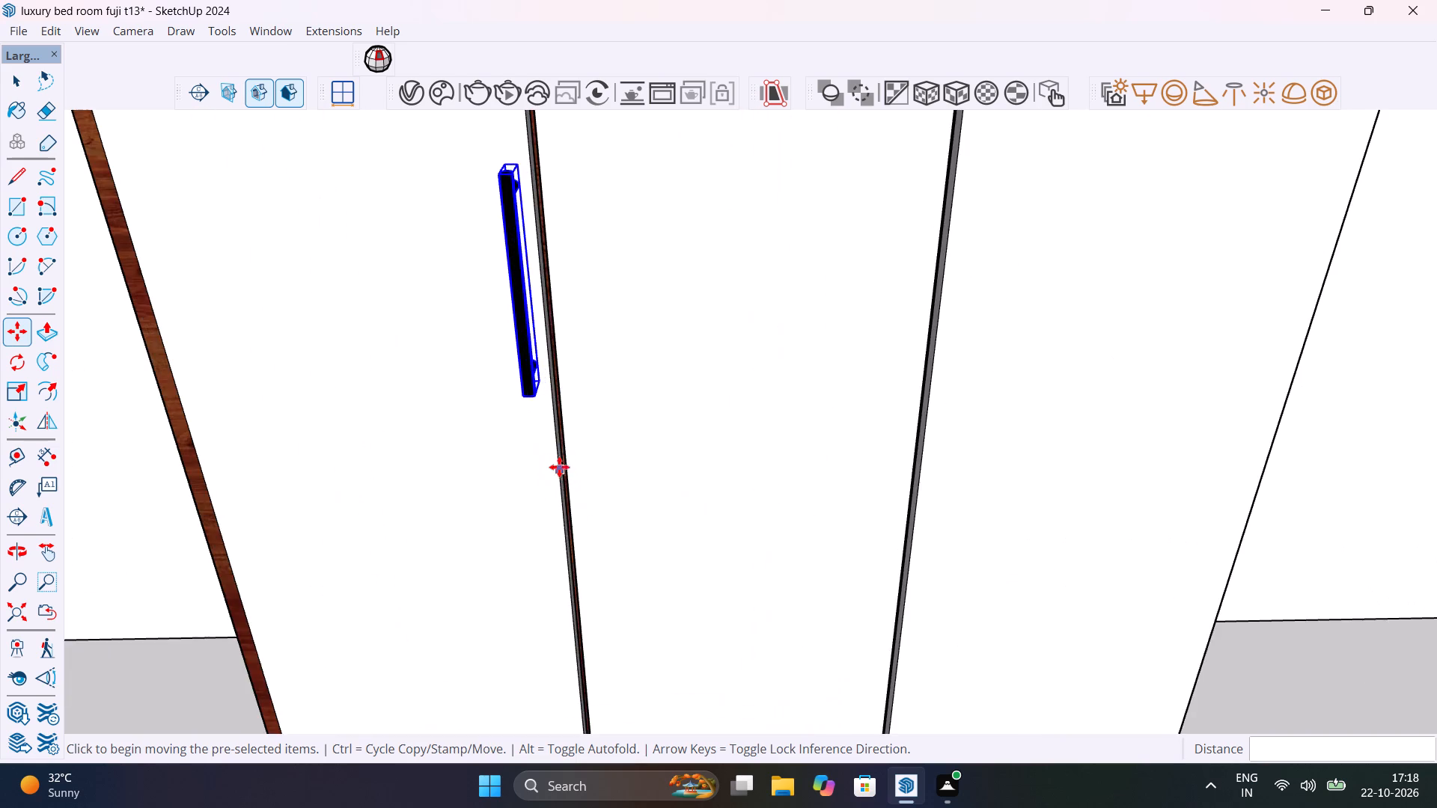
middle_click_drag(552, 465, 372, 479)
left_click(560, 347)
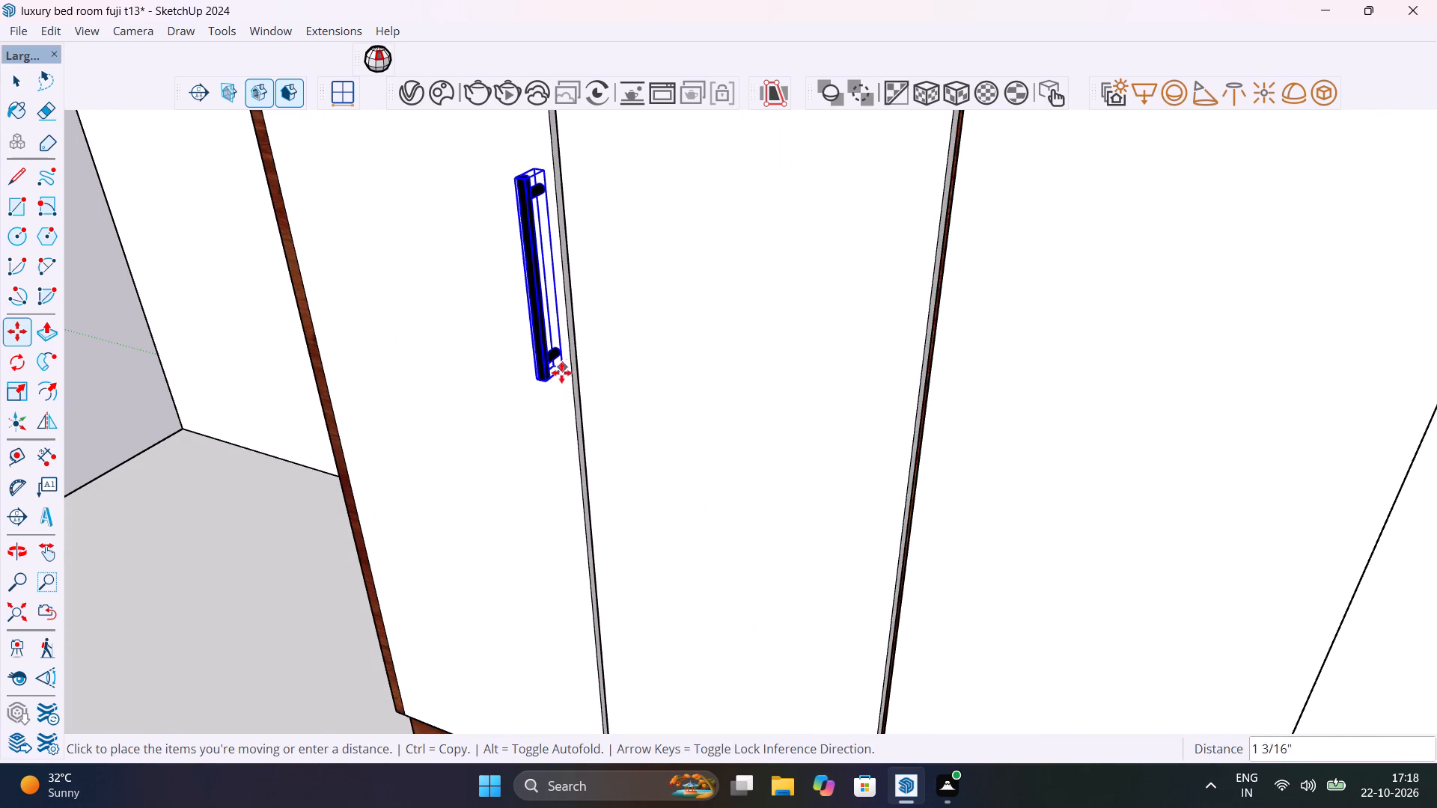
left_click(570, 432)
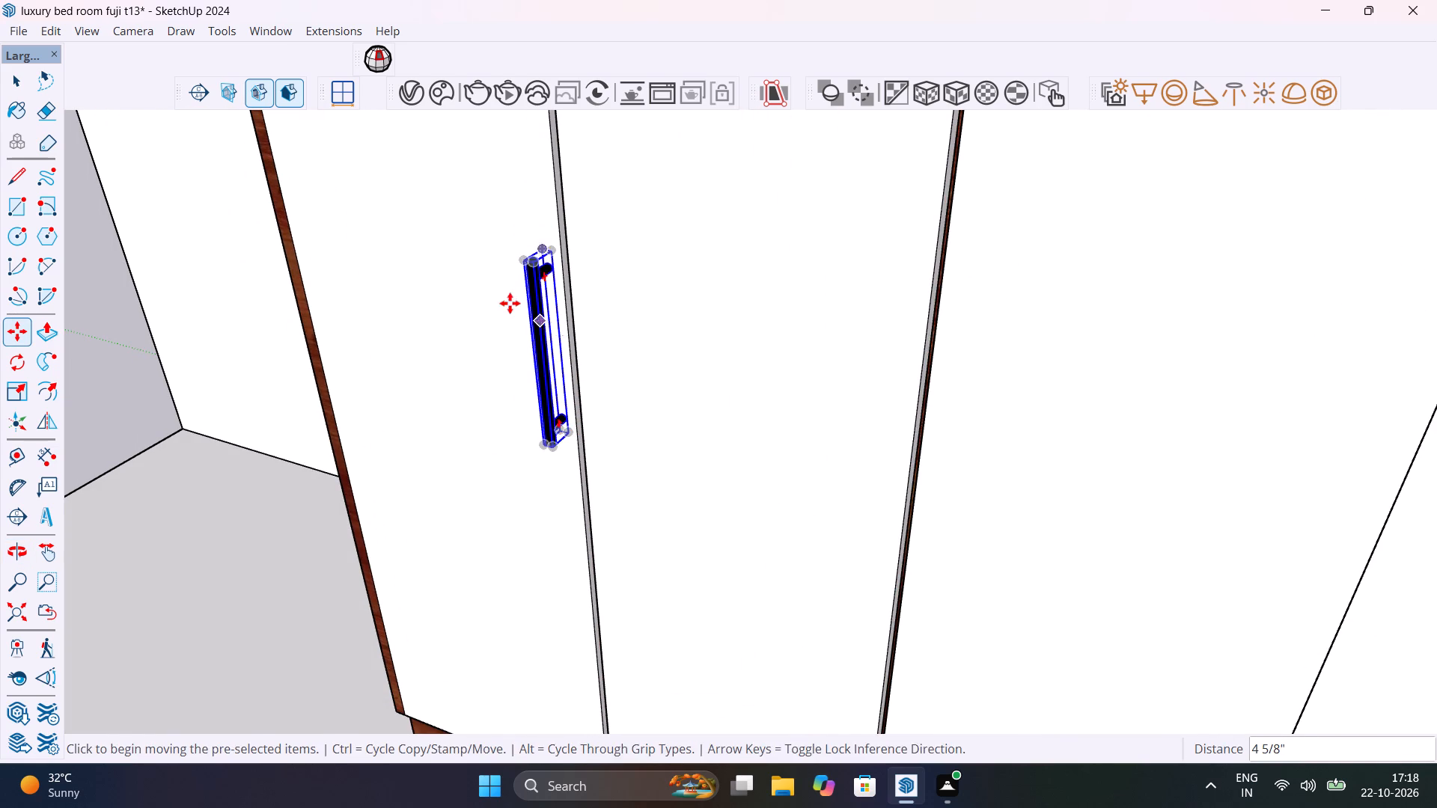
Stretch the black handle upward along its length with Scale to a factor of about 2.46, and deselect it.
scroll(510, 302, "up", 5)
scroll(578, 241, "up", 5)
middle_click_drag(608, 319, 674, 472)
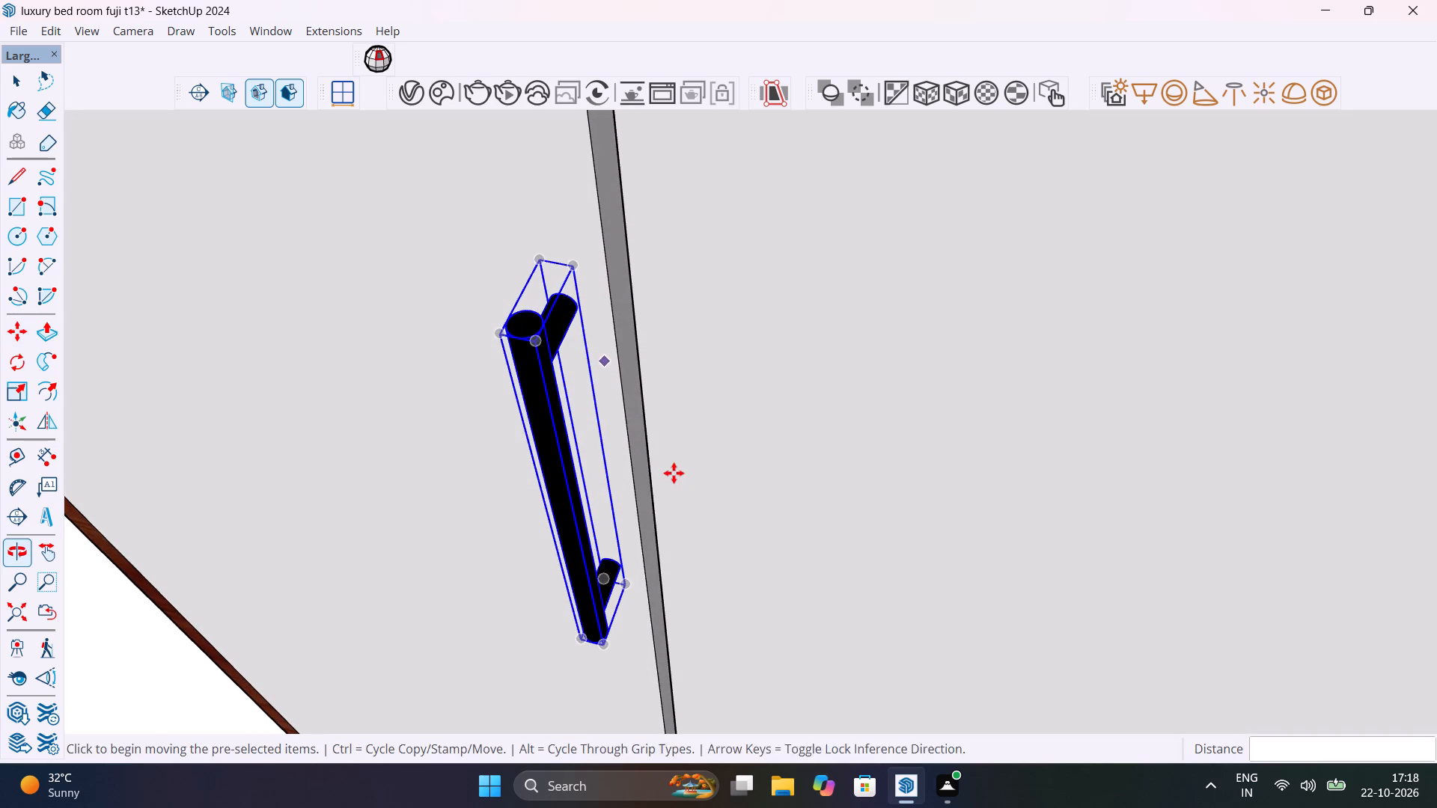
key("s")
left_click(538, 295)
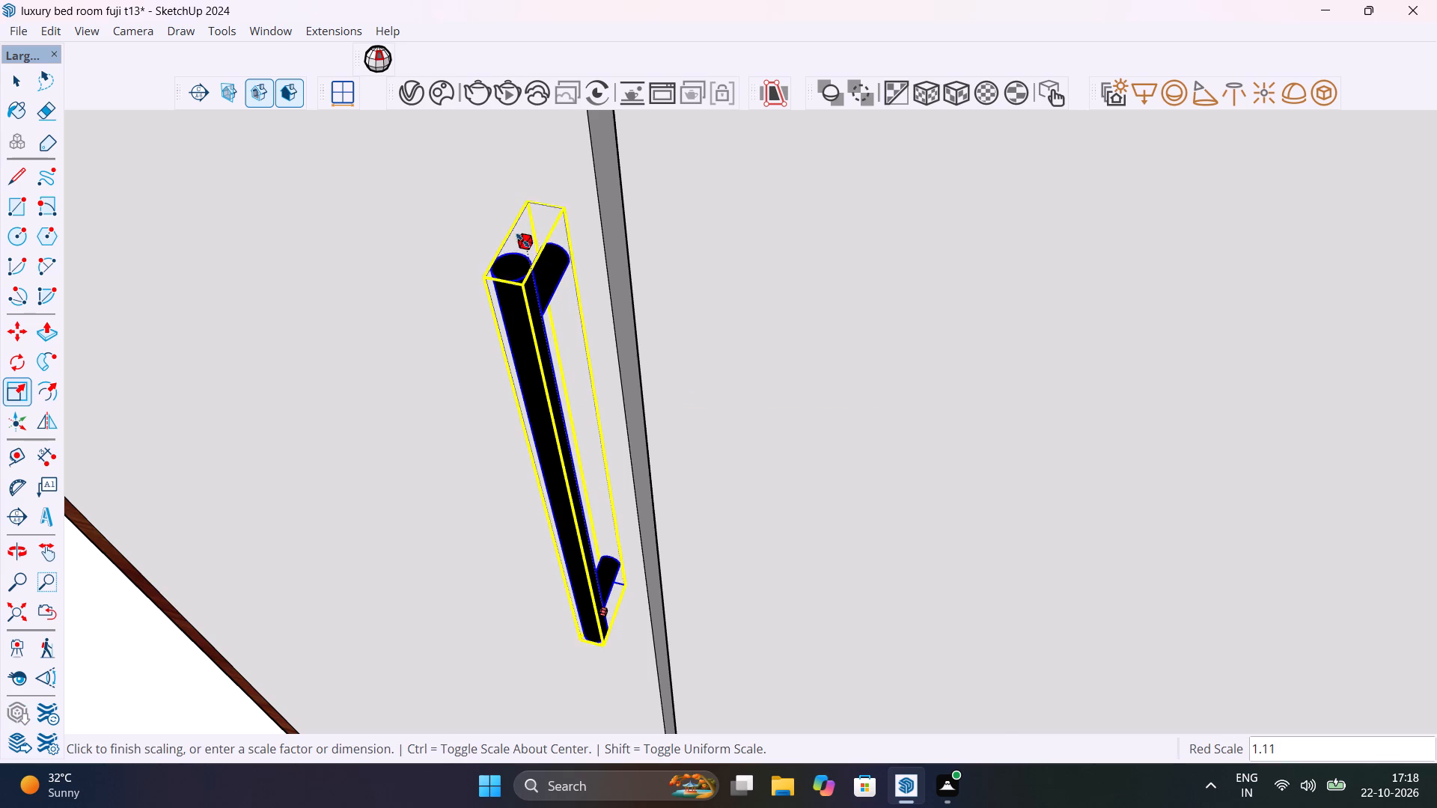
scroll(522, 240, "down", 14)
middle_click_drag(501, 118, 548, 400, "shift")
left_click(543, 309)
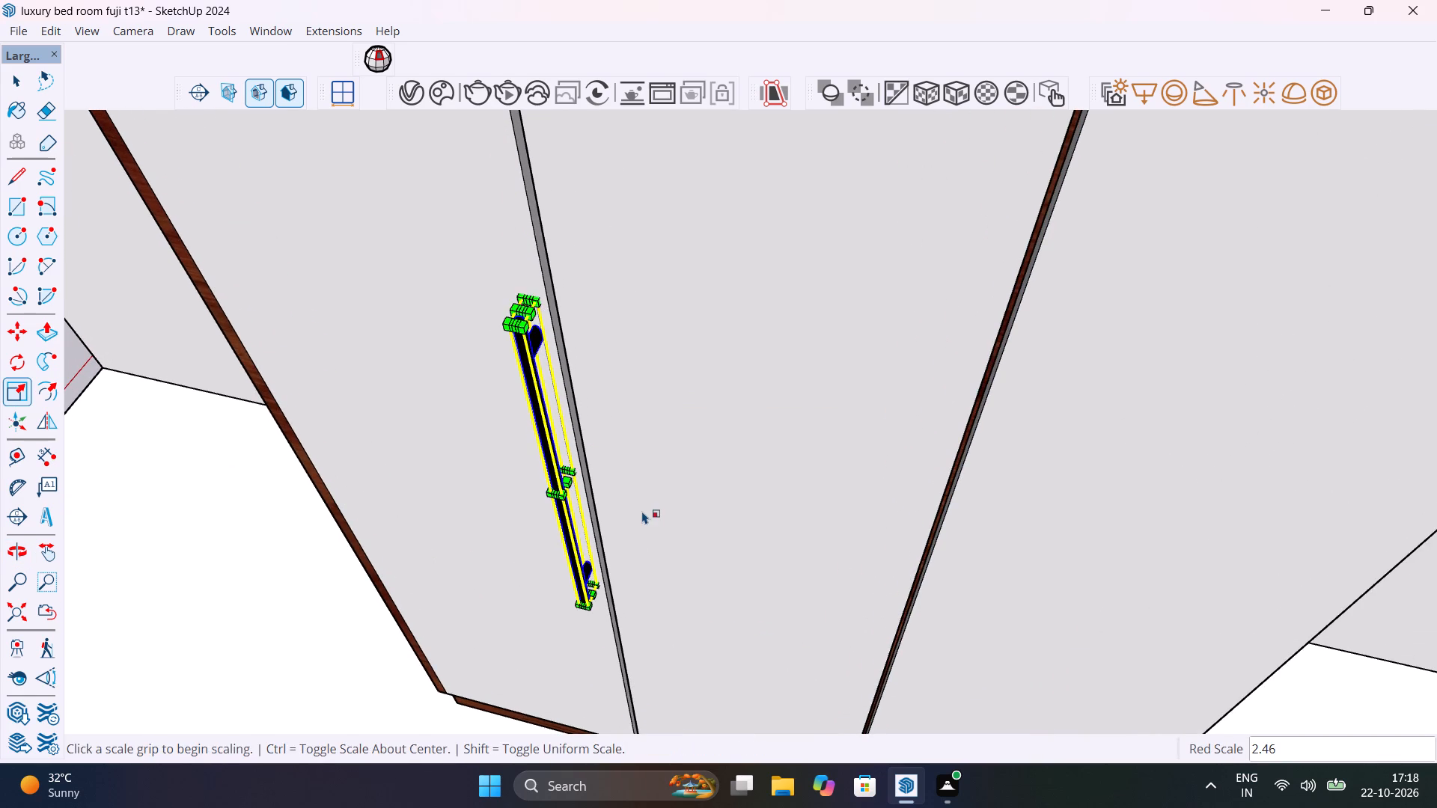
scroll(642, 510, "down", 11)
key("space")
left_click(239, 452)
middle_click_drag(482, 533, 704, 283)
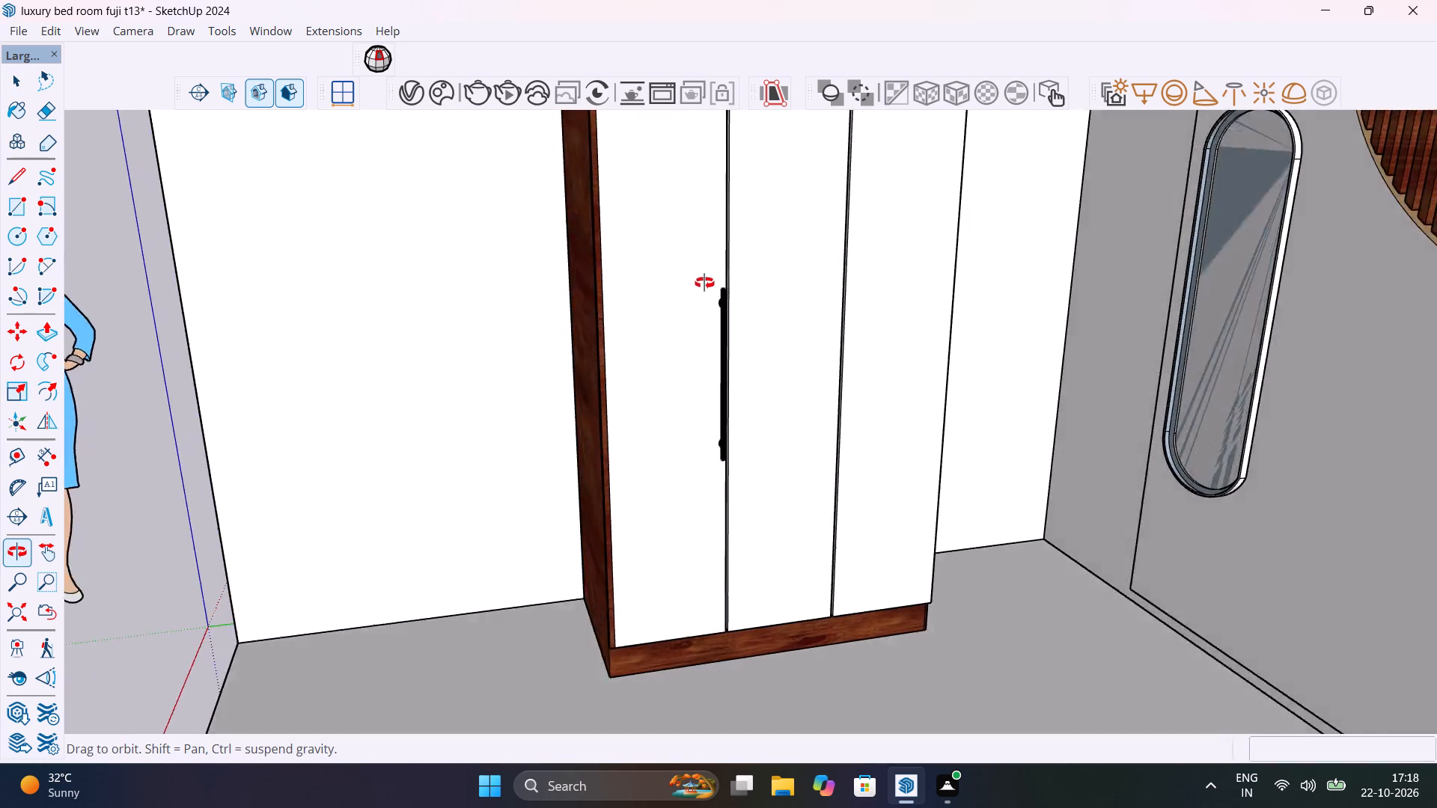
middle_click_drag(704, 283, 636, 357)
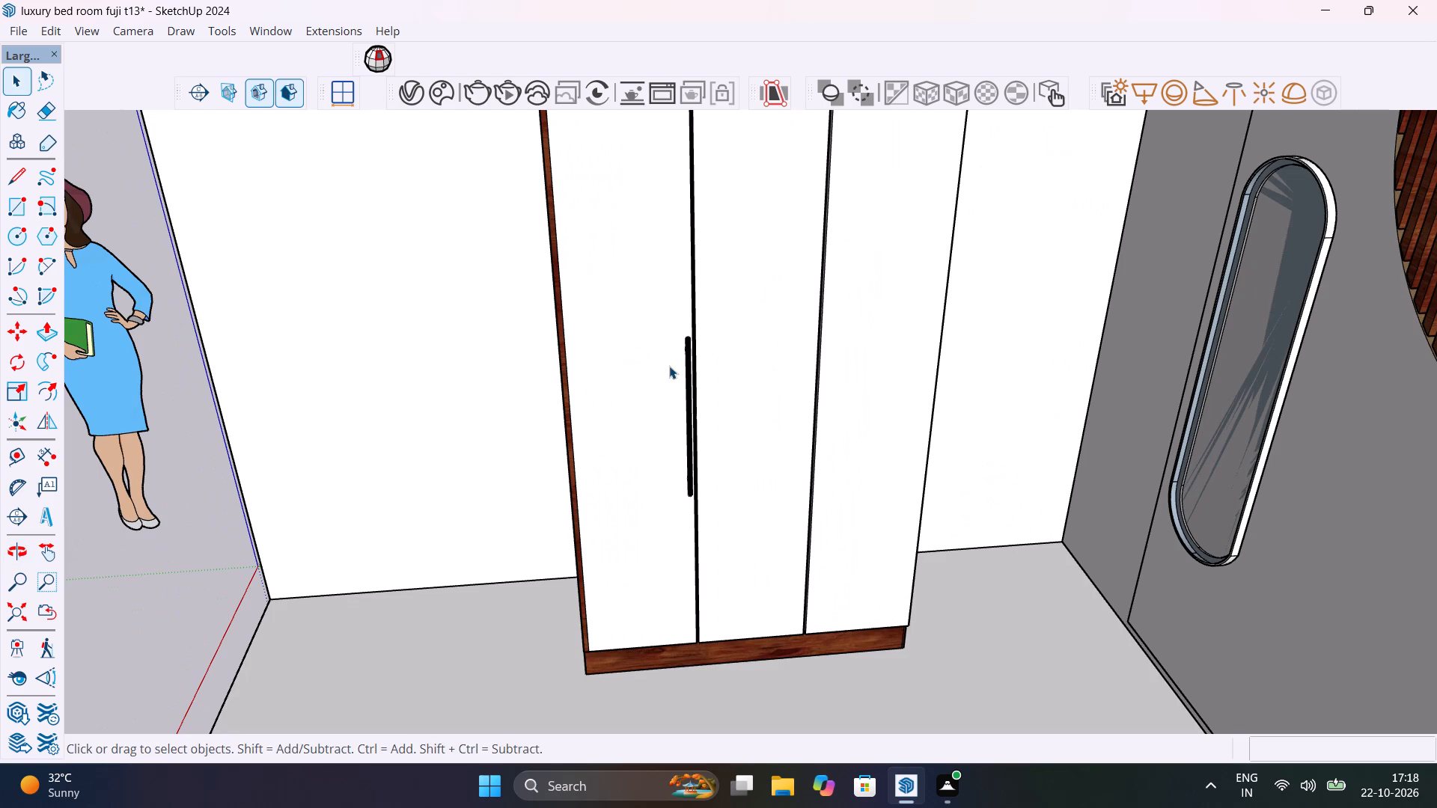
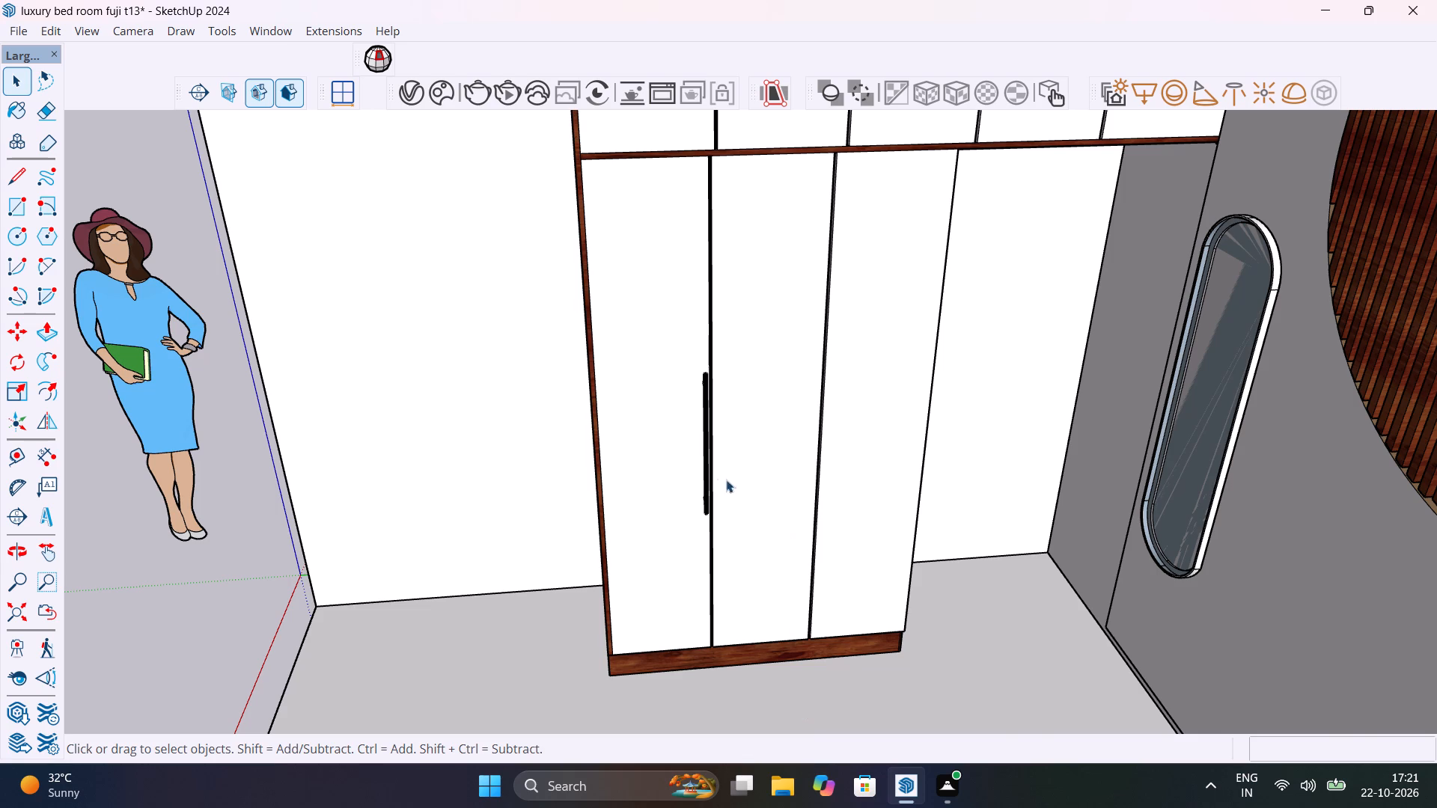
Copy the slimline handle from the first wardrobe door about 1' 5 1/2" along the green axis onto the third door.
scroll(712, 456, "up", 10)
middle_click_drag(729, 530, 856, 605)
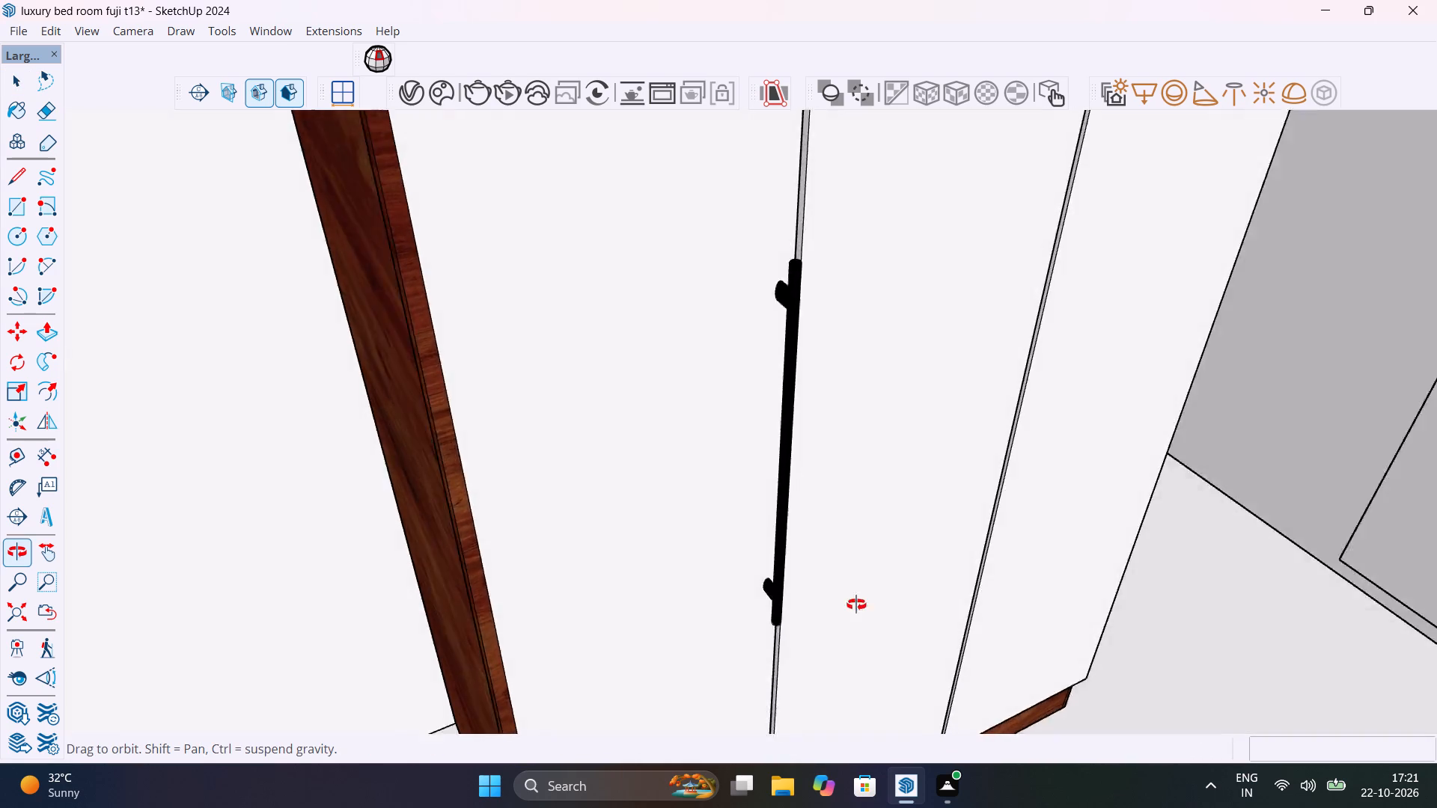
middle_click_drag(856, 605, 595, 569)
scroll(639, 588, "up", 4)
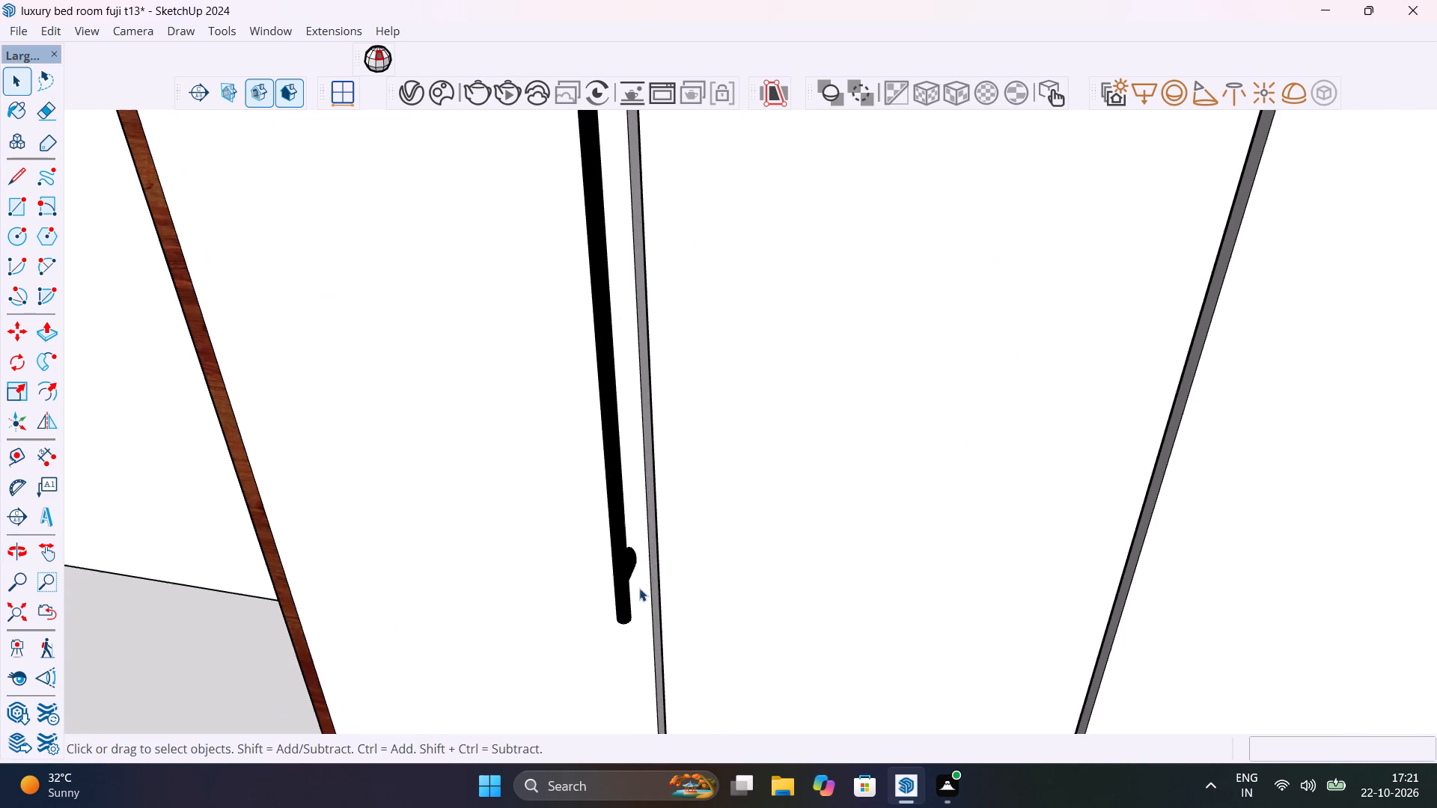
middle_click_drag(639, 588, 679, 439)
scroll(679, 439, "up", 1)
scroll(679, 439, "down", 12)
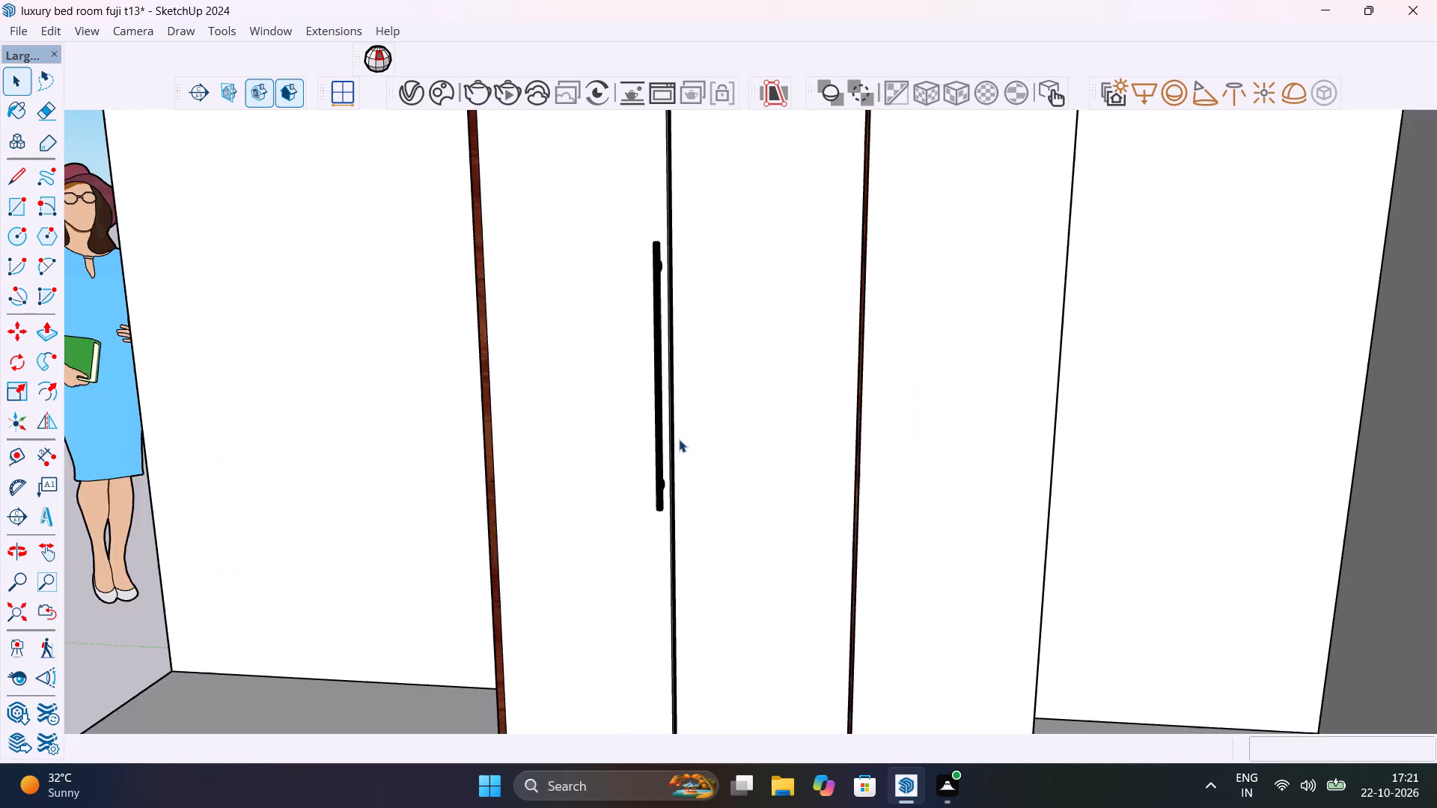
left_click(663, 496)
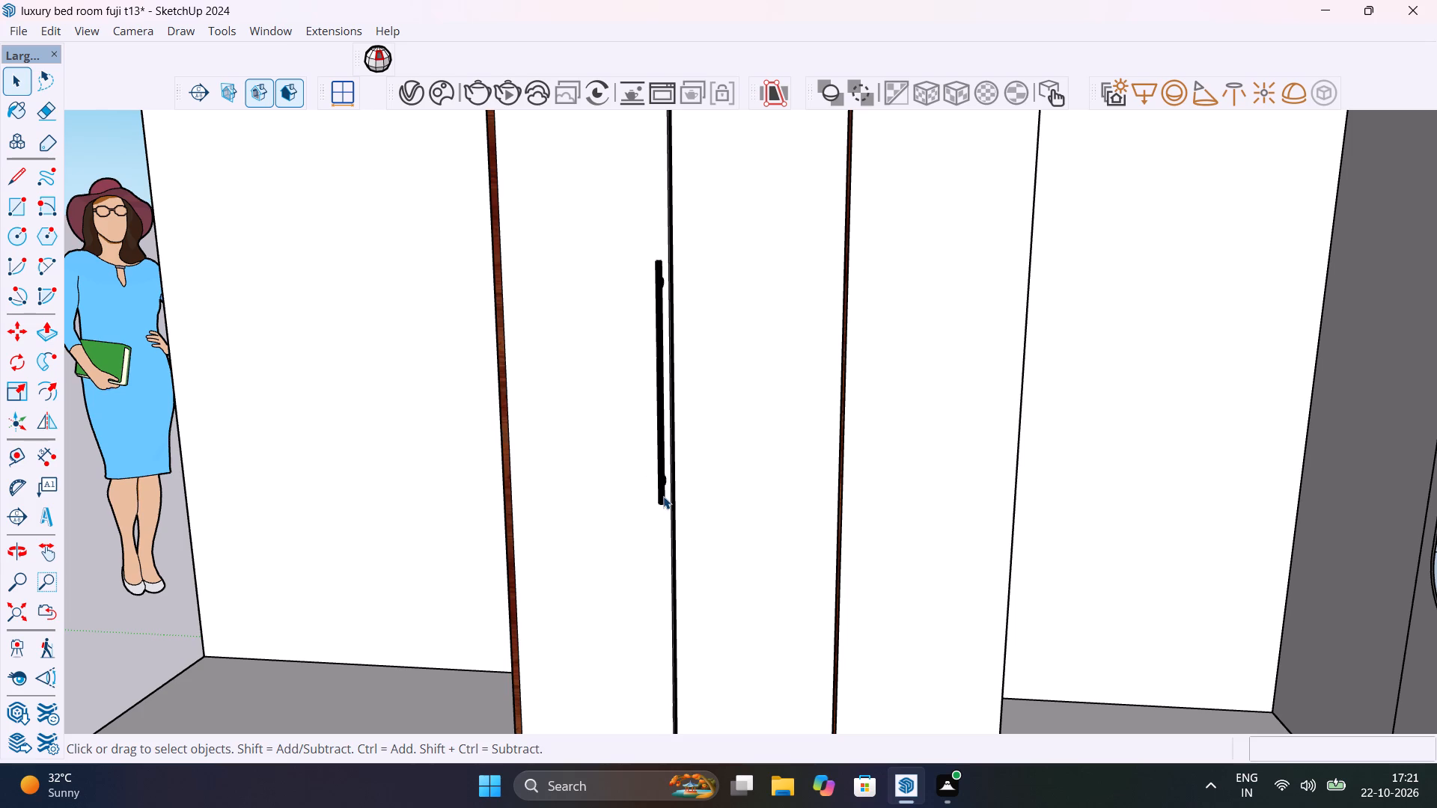
key("m")
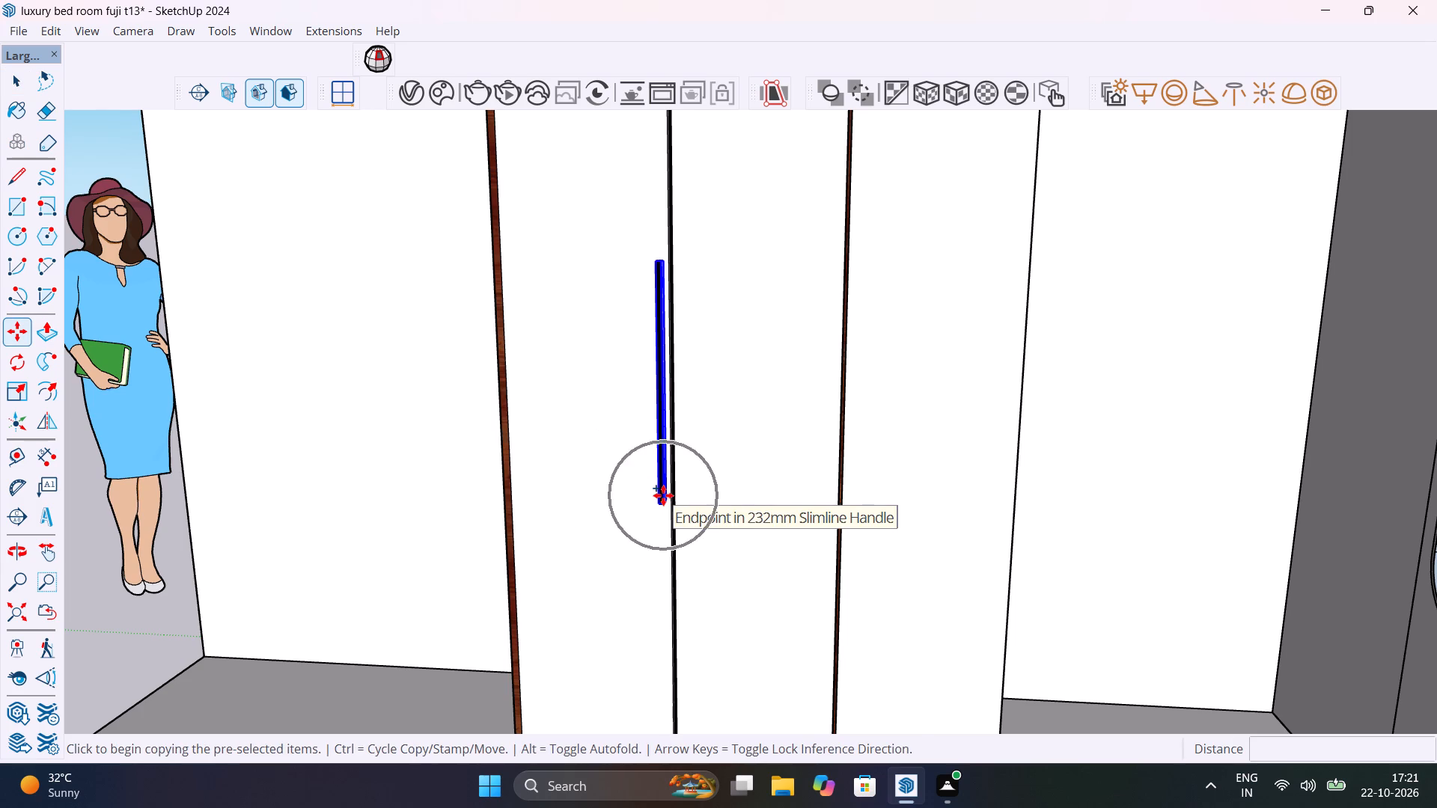
scroll(677, 509, "up", 9)
middle_click_drag(677, 510, 596, 517)
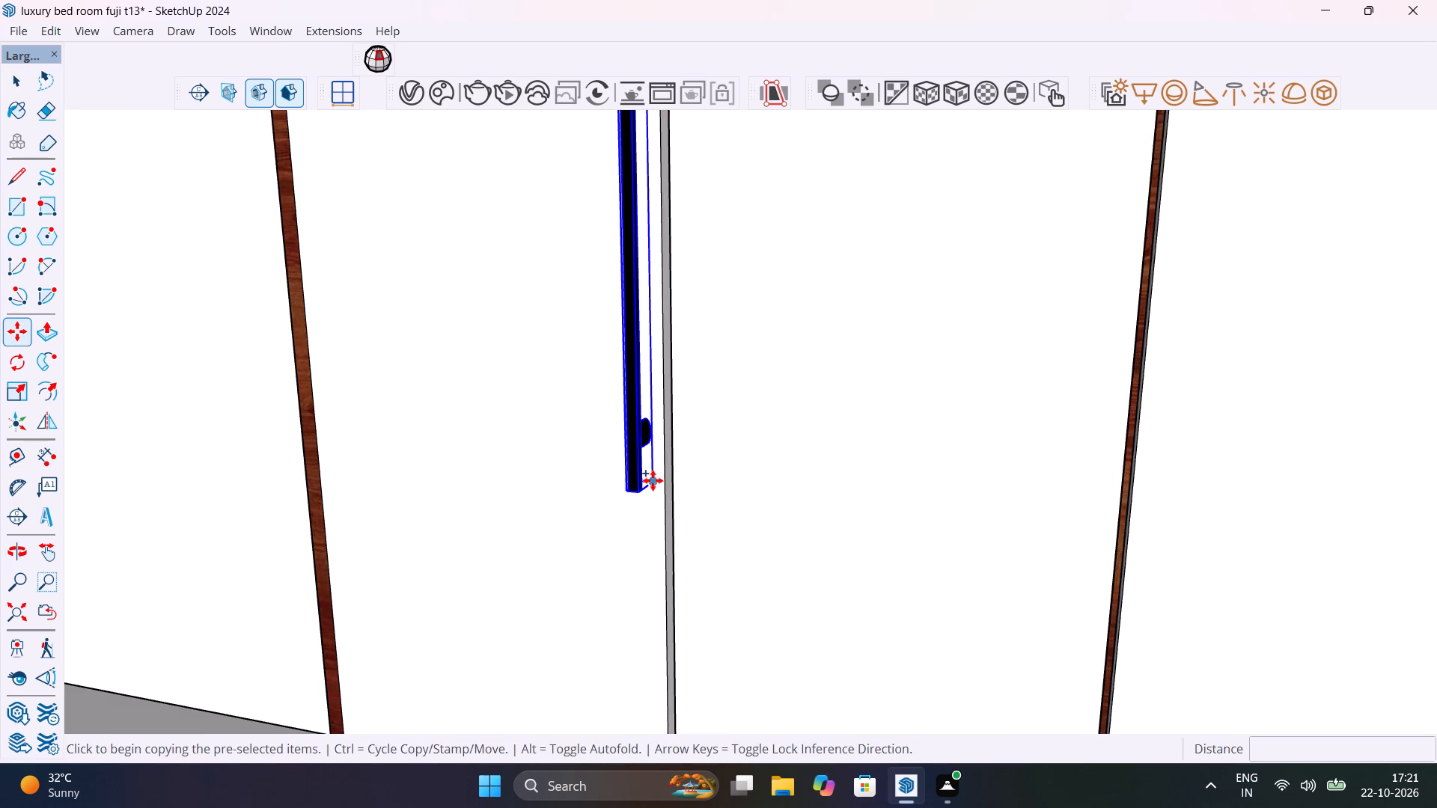
left_click(653, 480)
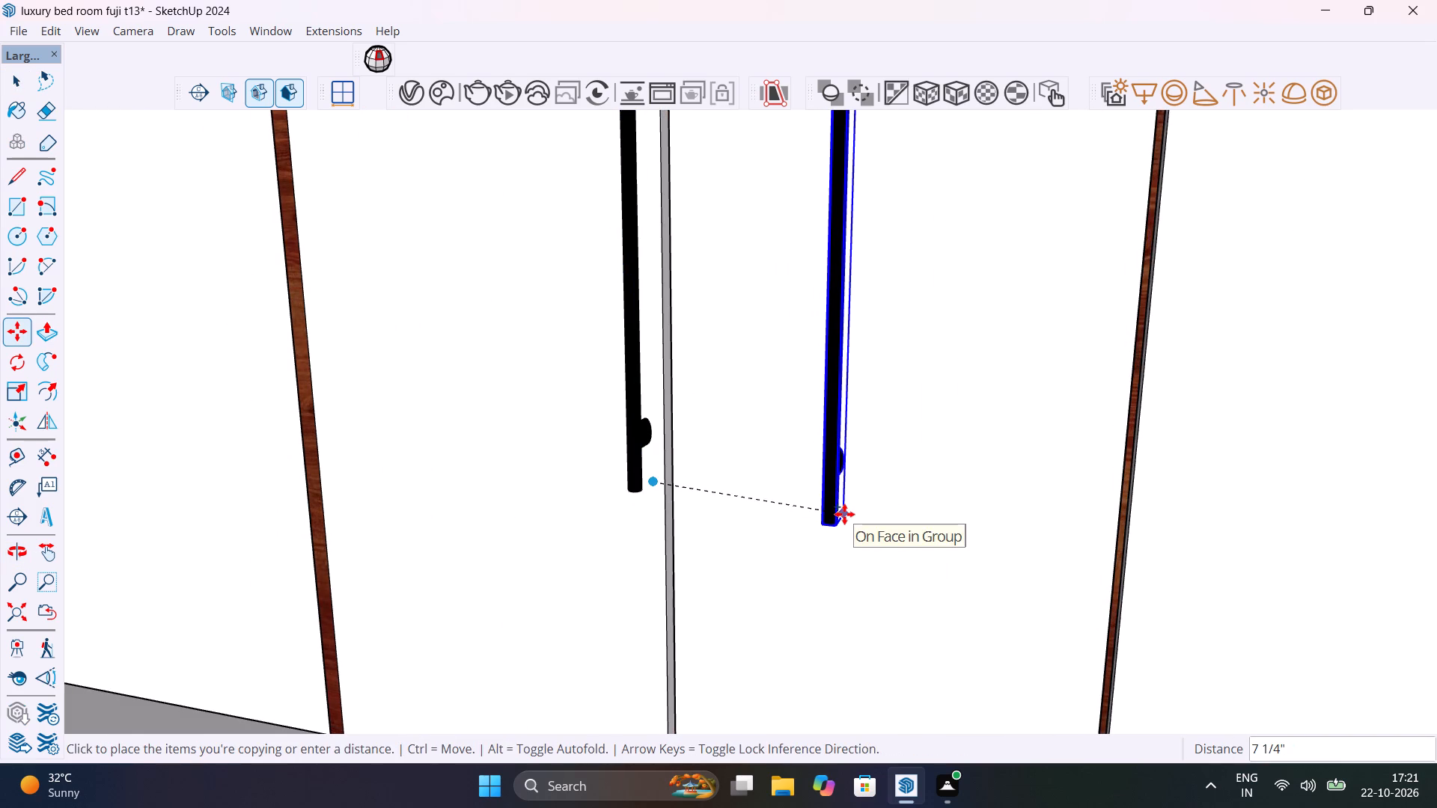
key("Right")
key("Up")
key("Left")
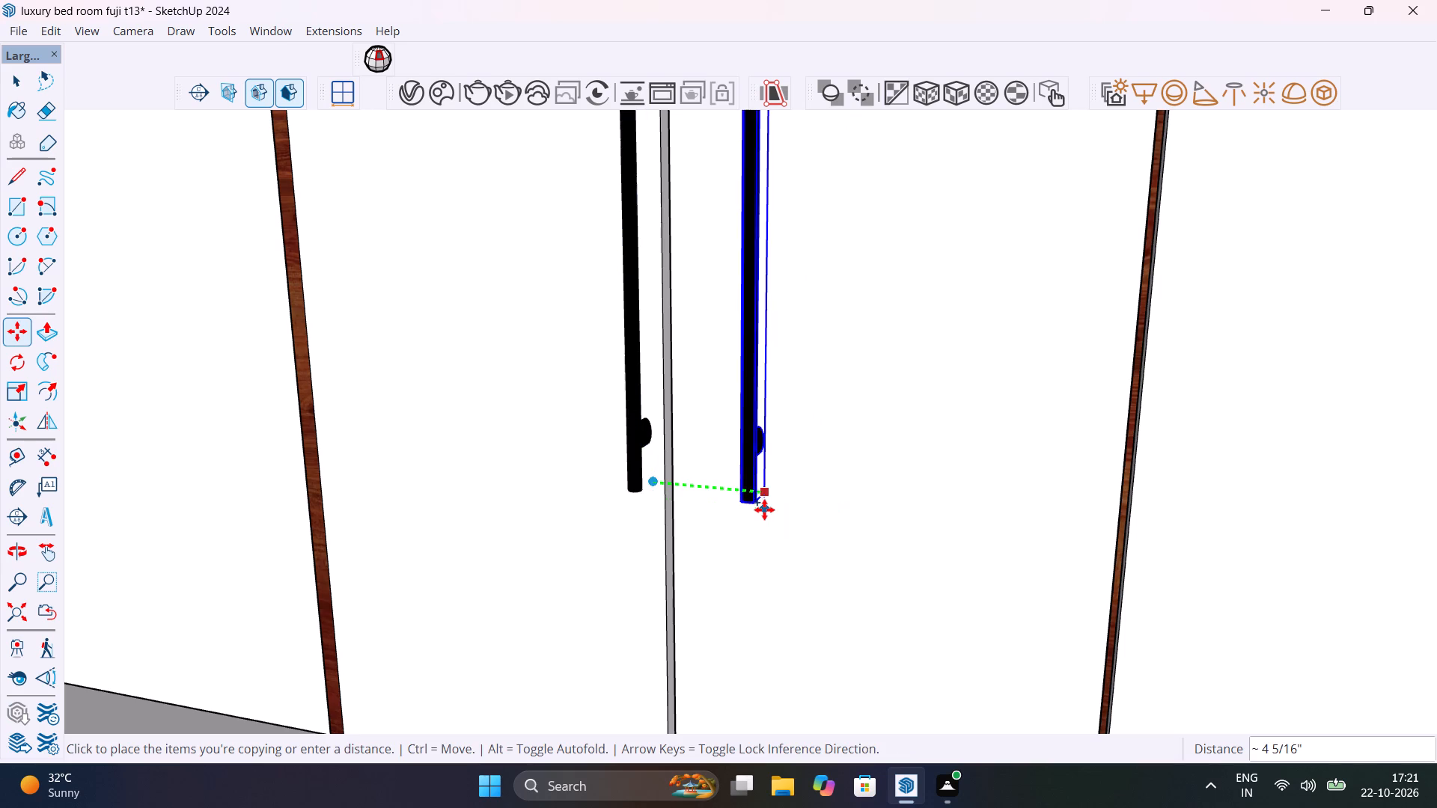
scroll(1098, 501, "down", 3)
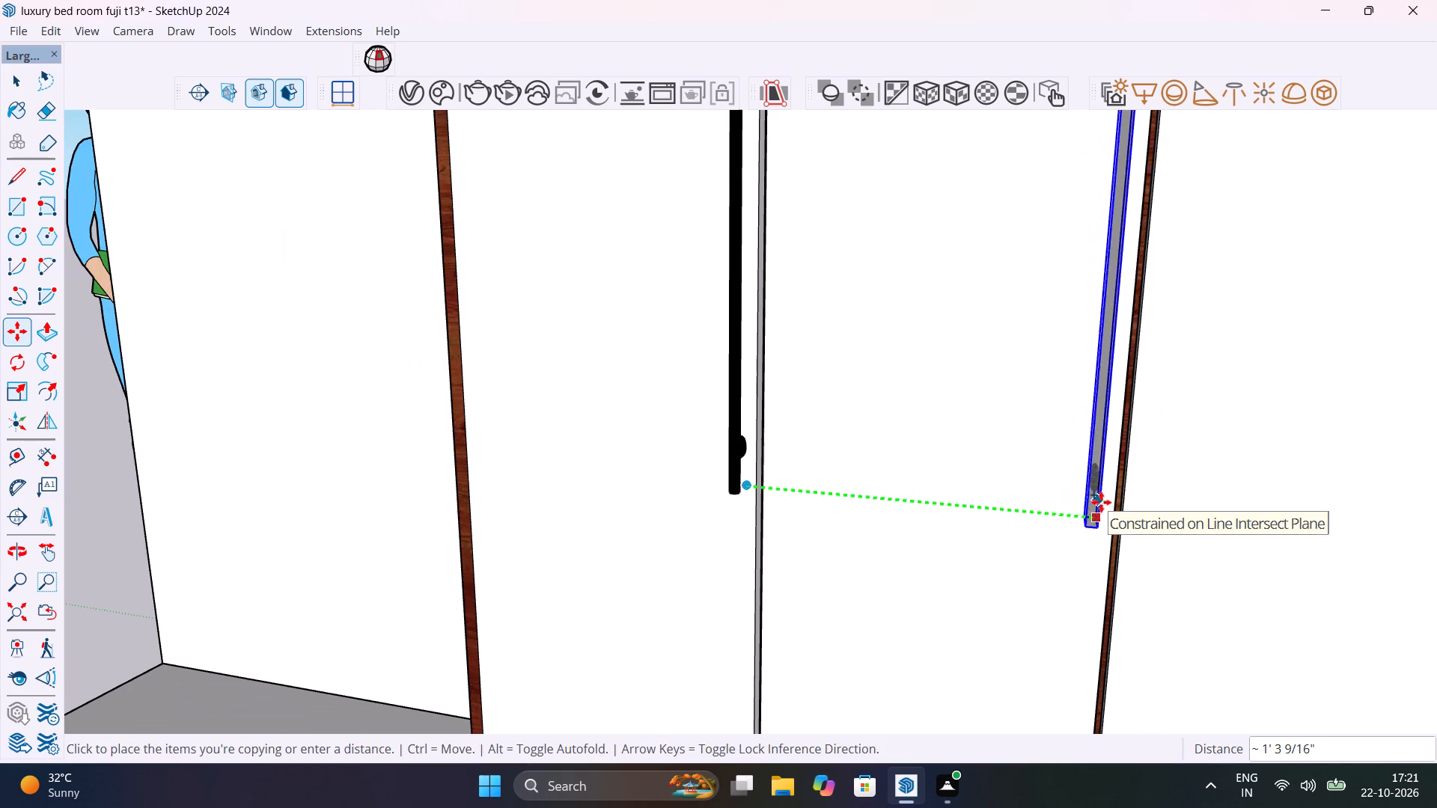
left_click(1148, 503)
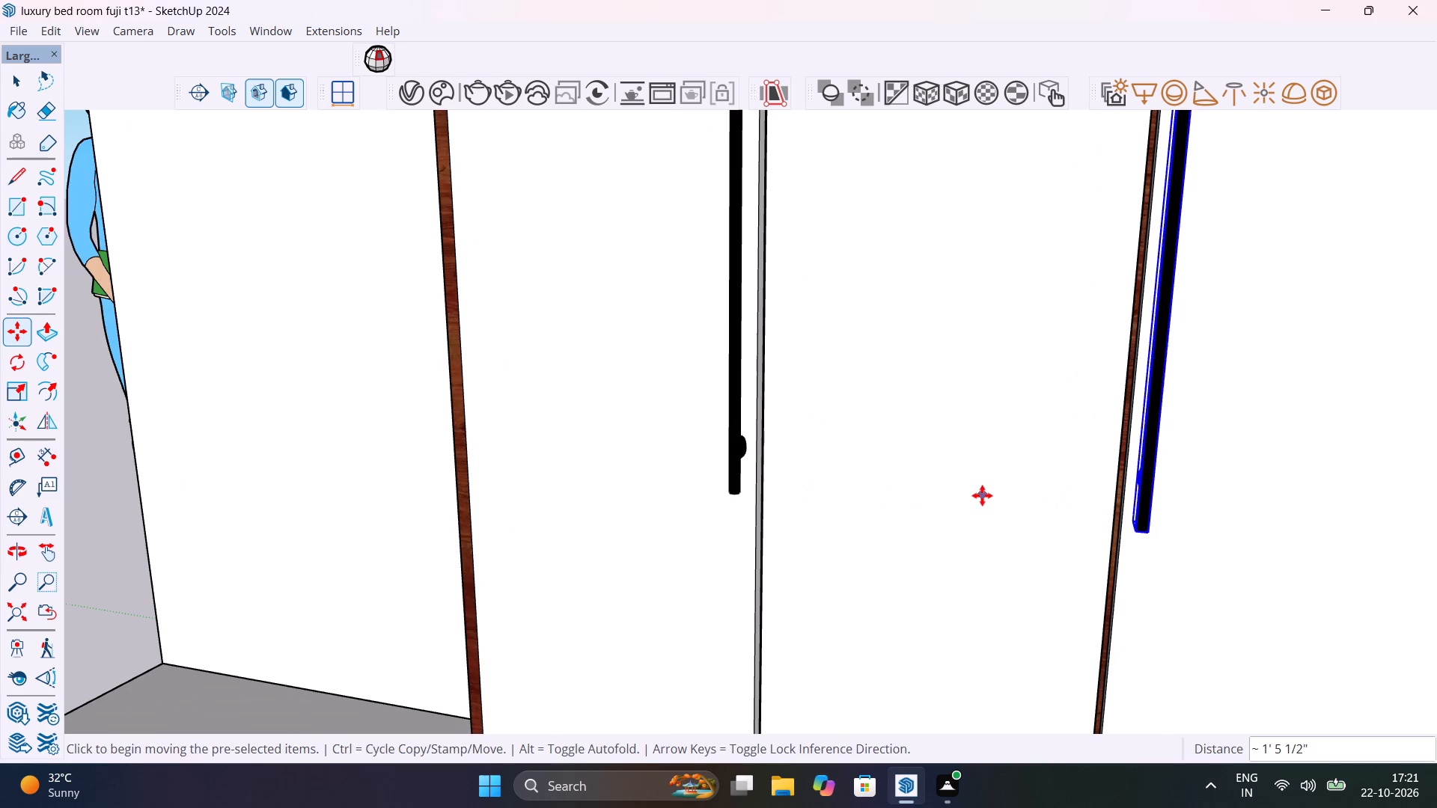
Copy the third door's handle about 1' 3 3/16" back along the green axis onto the second door, beside the first handle.
scroll(982, 495, "down", 11)
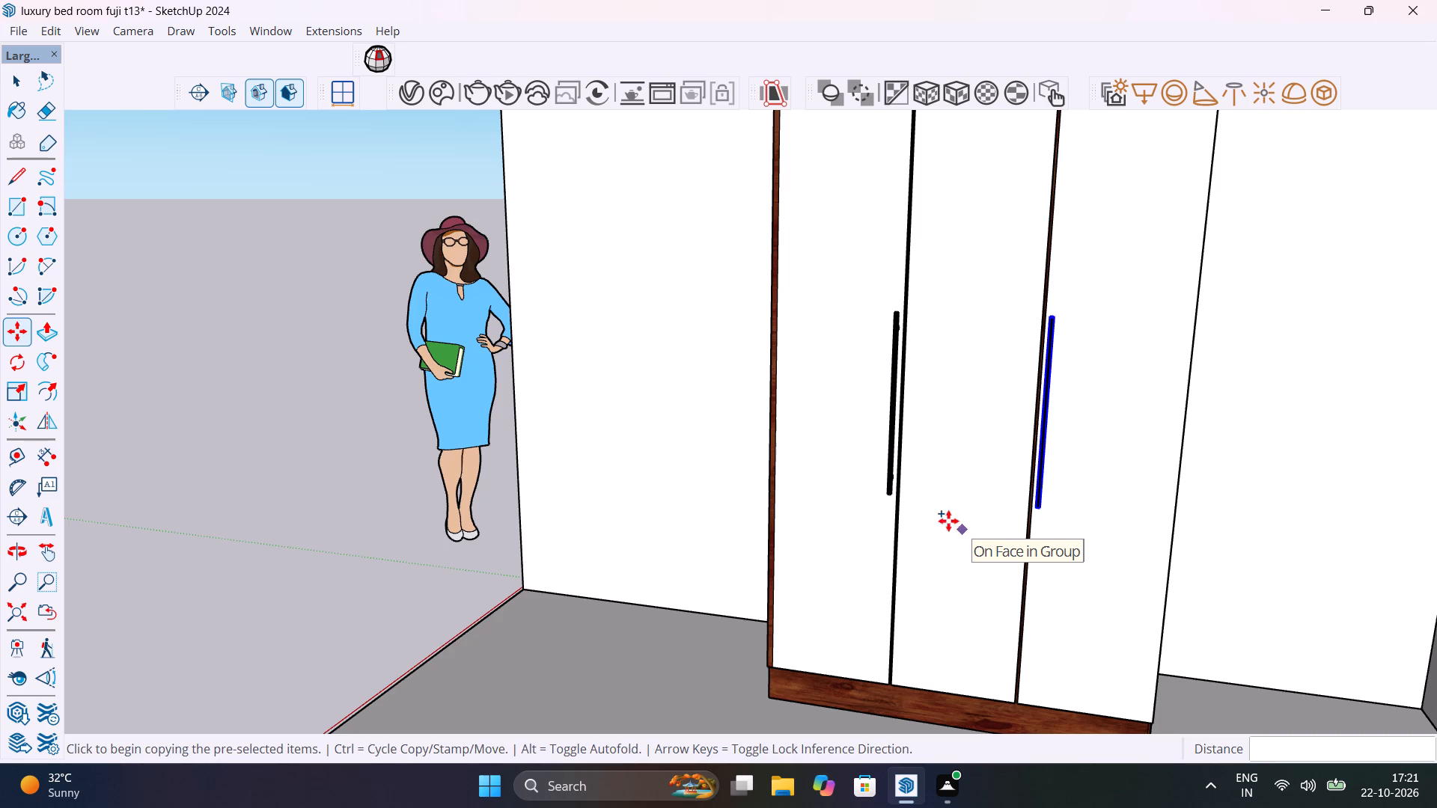
scroll(894, 490, "up", 3)
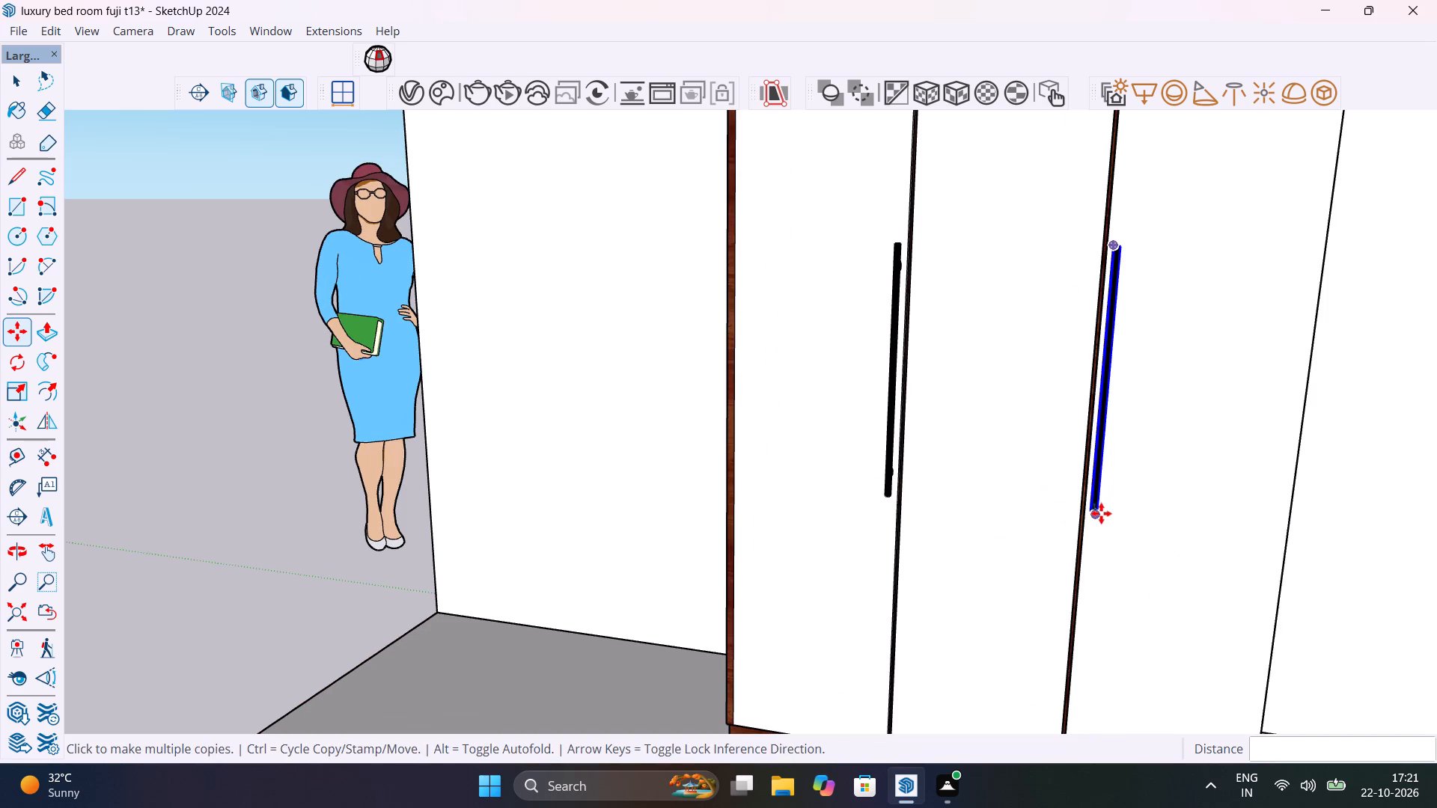
left_click(1101, 512)
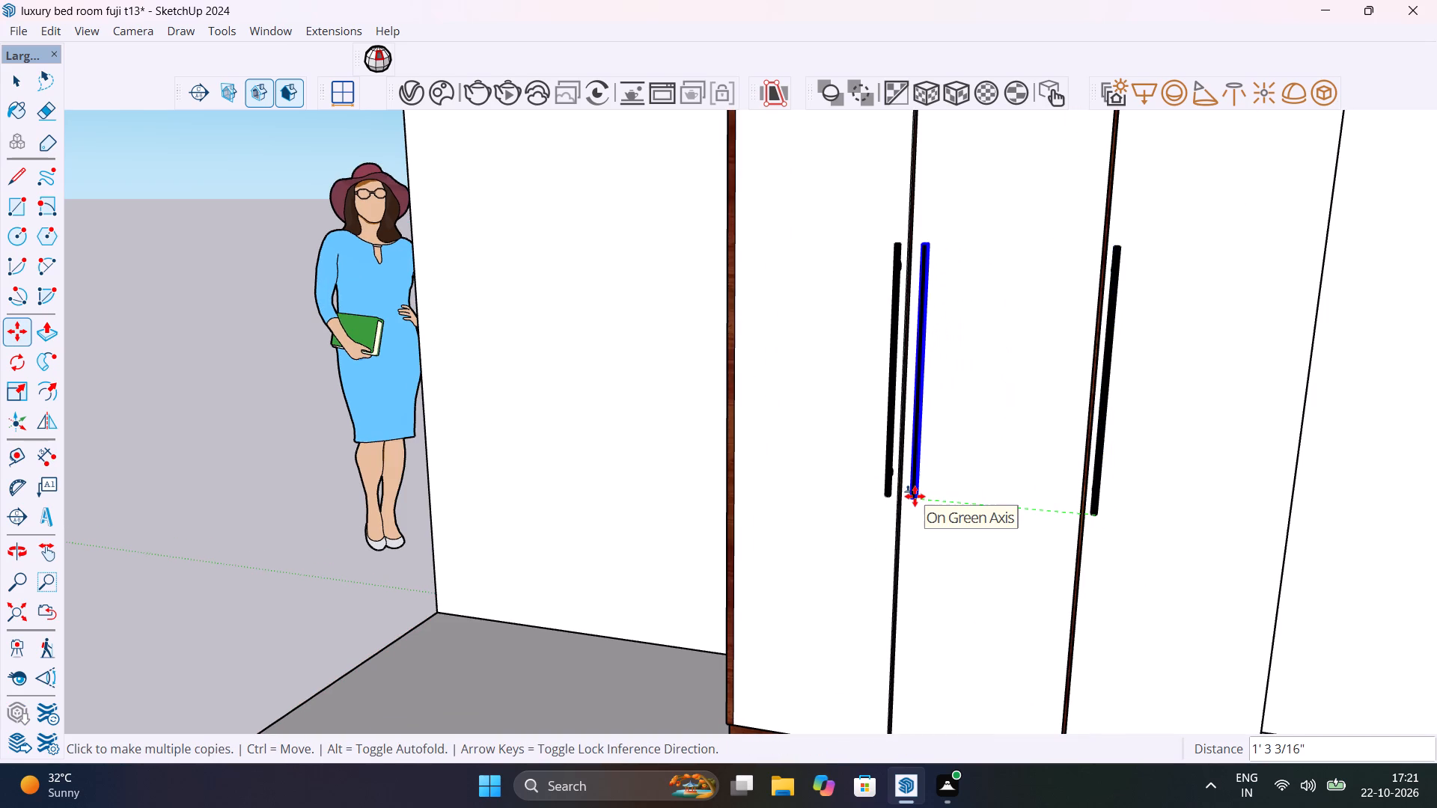
left_click(915, 496)
scroll(986, 527, "down", 7)
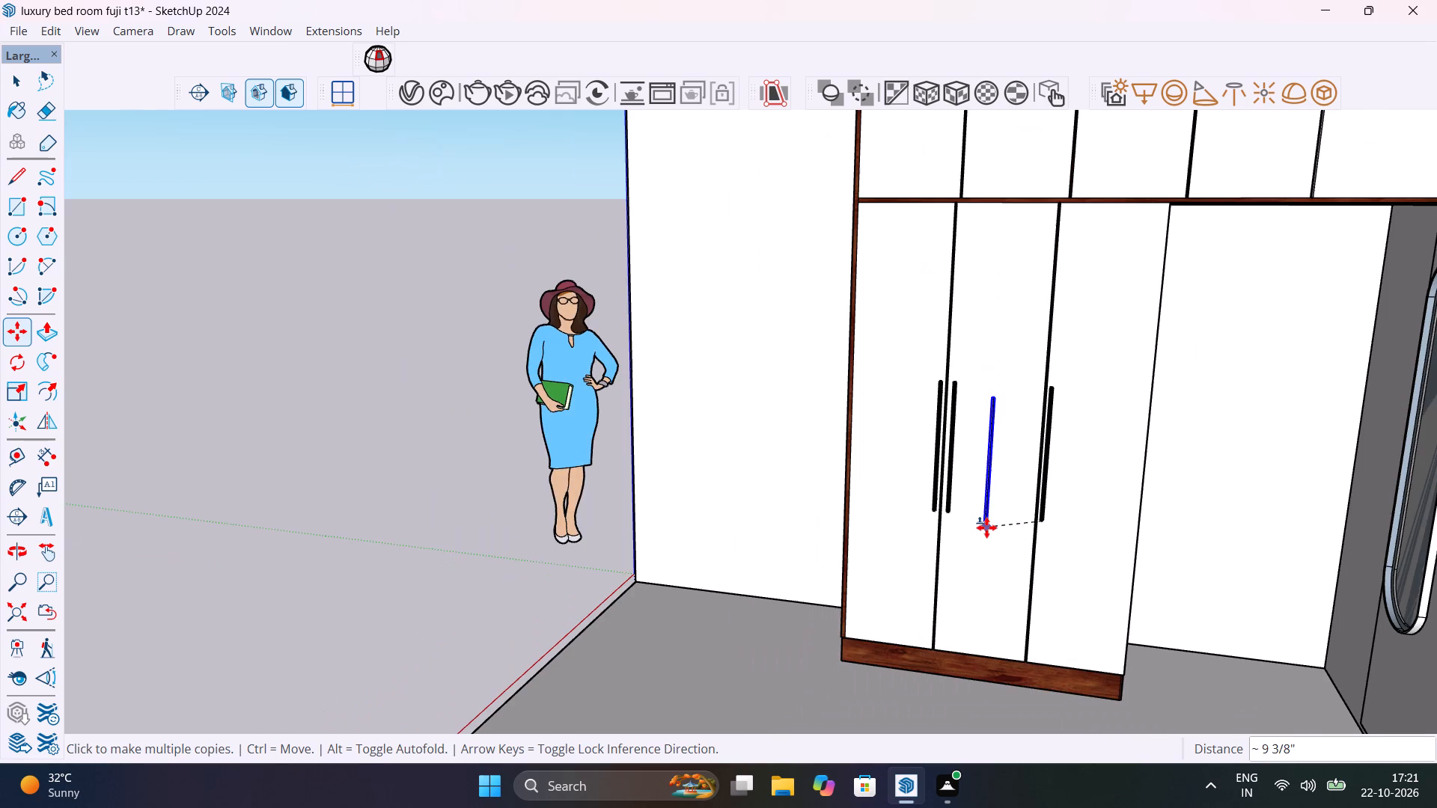
key("space")
Place a vertical guide 1" in from the third door's edge at the gap with the second door.
middle_click(1324, 483)
scroll(1325, 483, "down", 1)
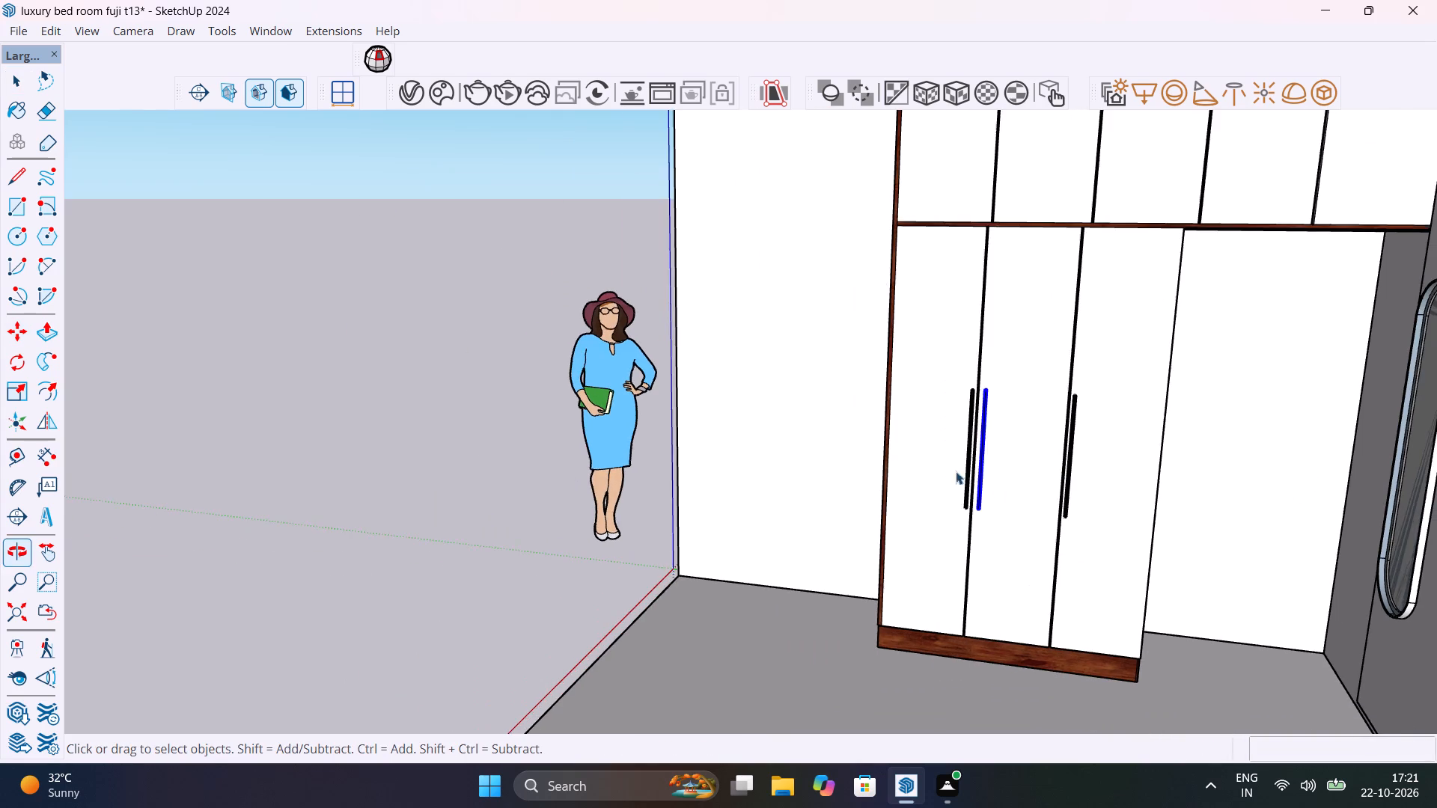
middle_click_drag(924, 468, 1086, 470)
scroll(1059, 385, "up", 15)
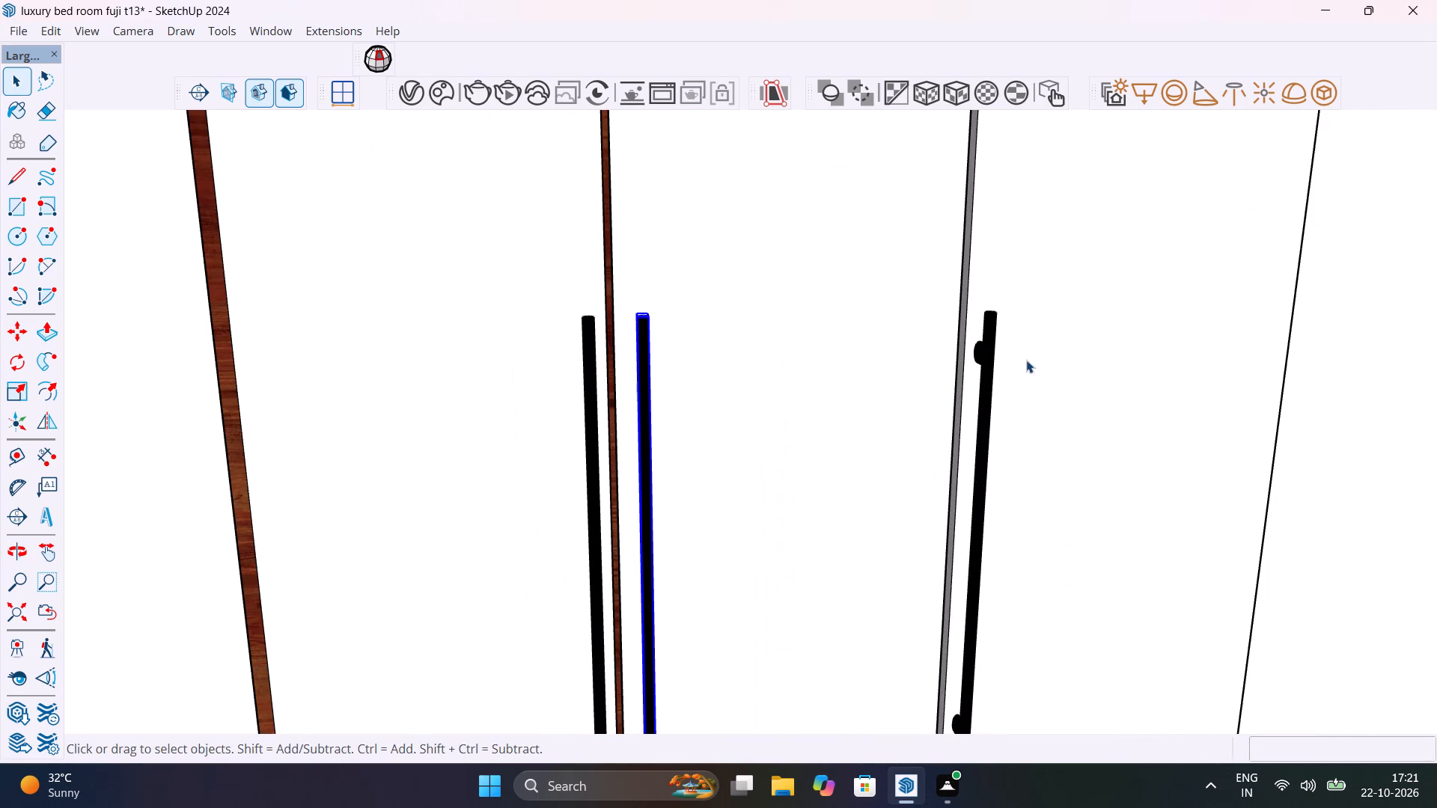
middle_click_drag(1026, 364, 999, 477, "shift")
scroll(974, 404, "up", 2)
key("t")
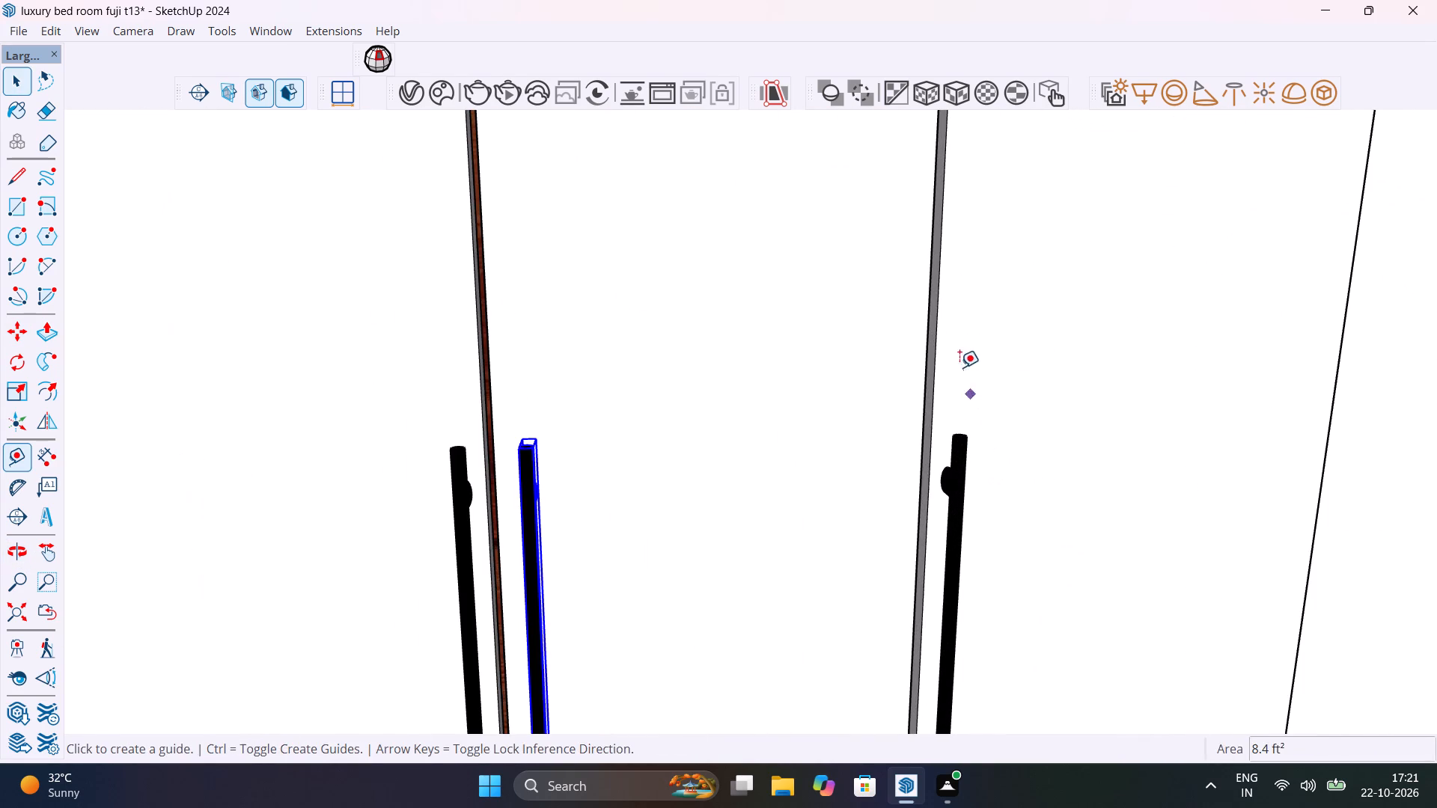
left_click(938, 358)
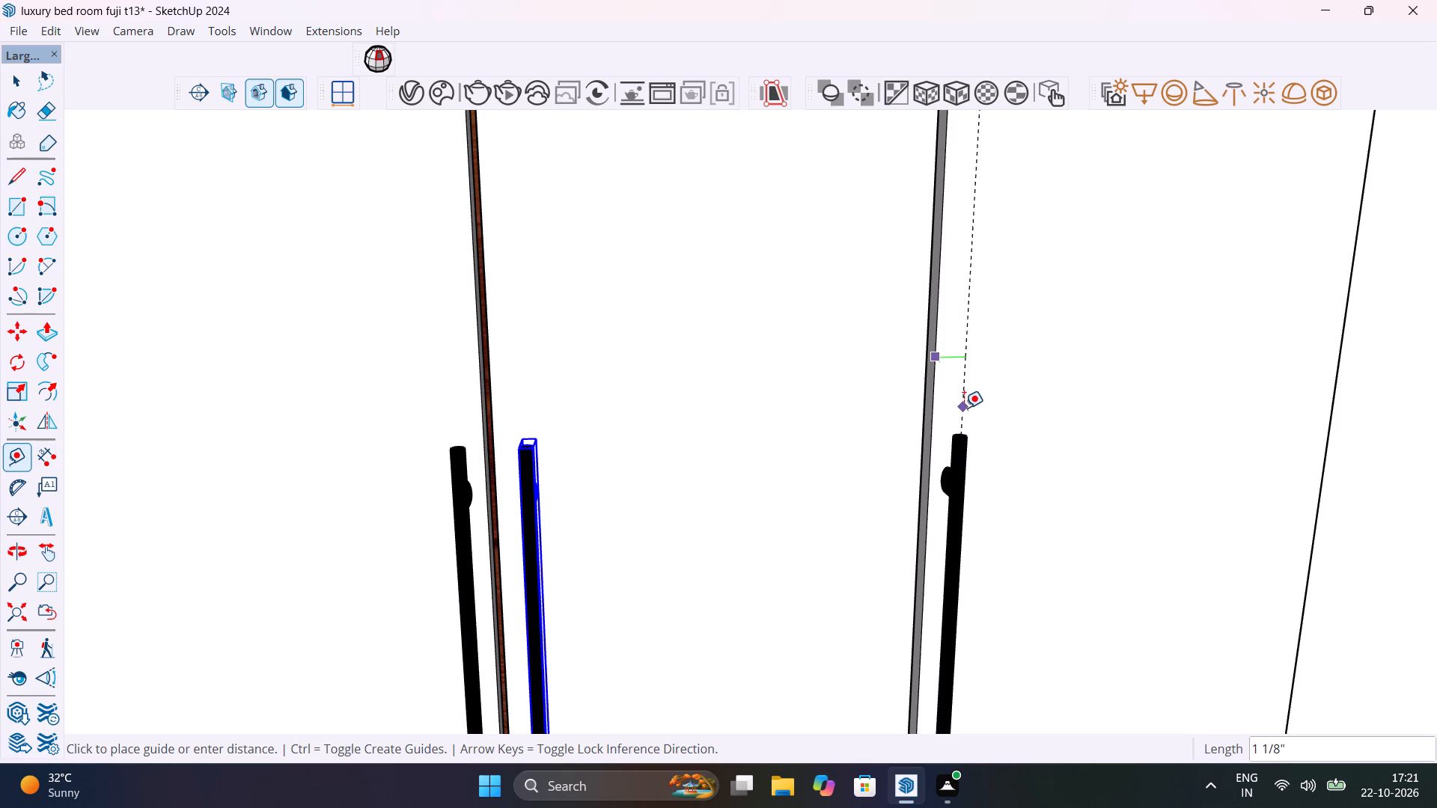
type("1\"")
key("Return")
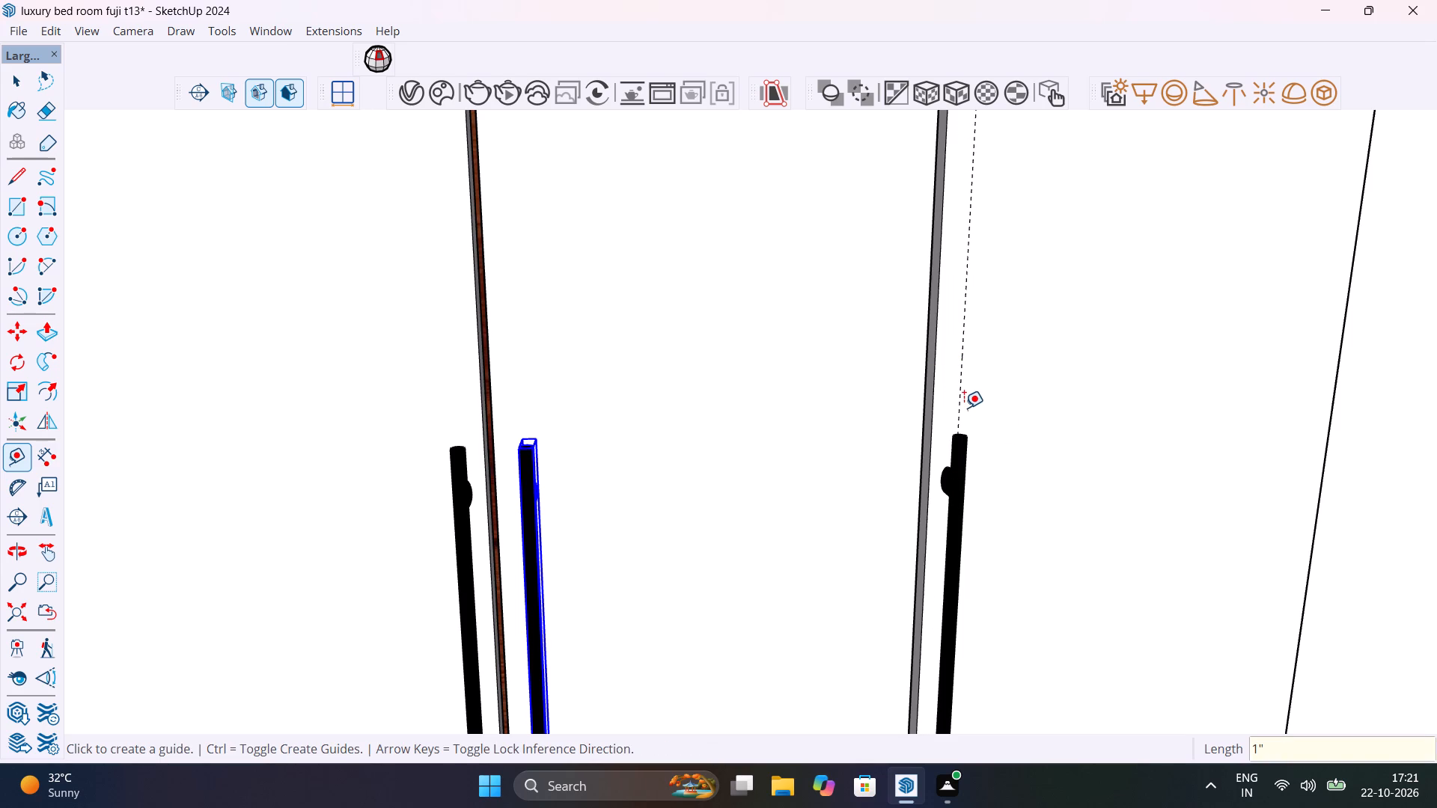
key("space")
Move the third door's handle about 11/16" away from the door gap so its mount meets the guide.
middle_click_drag(961, 482, 662, 433)
scroll(662, 433, "up", 1)
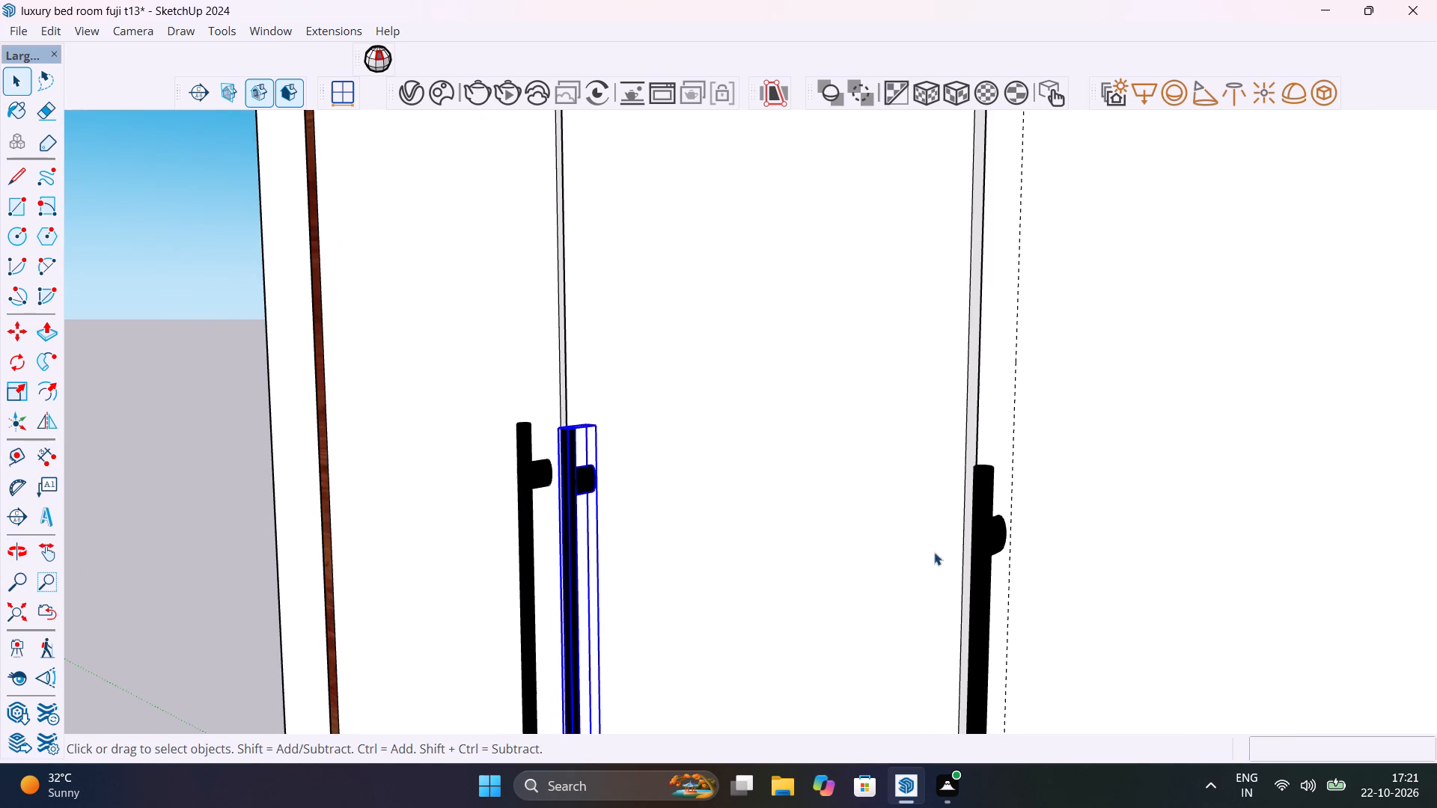
left_click(978, 545)
scroll(992, 515, "up", 1)
middle_click_drag(992, 514, 1252, 596)
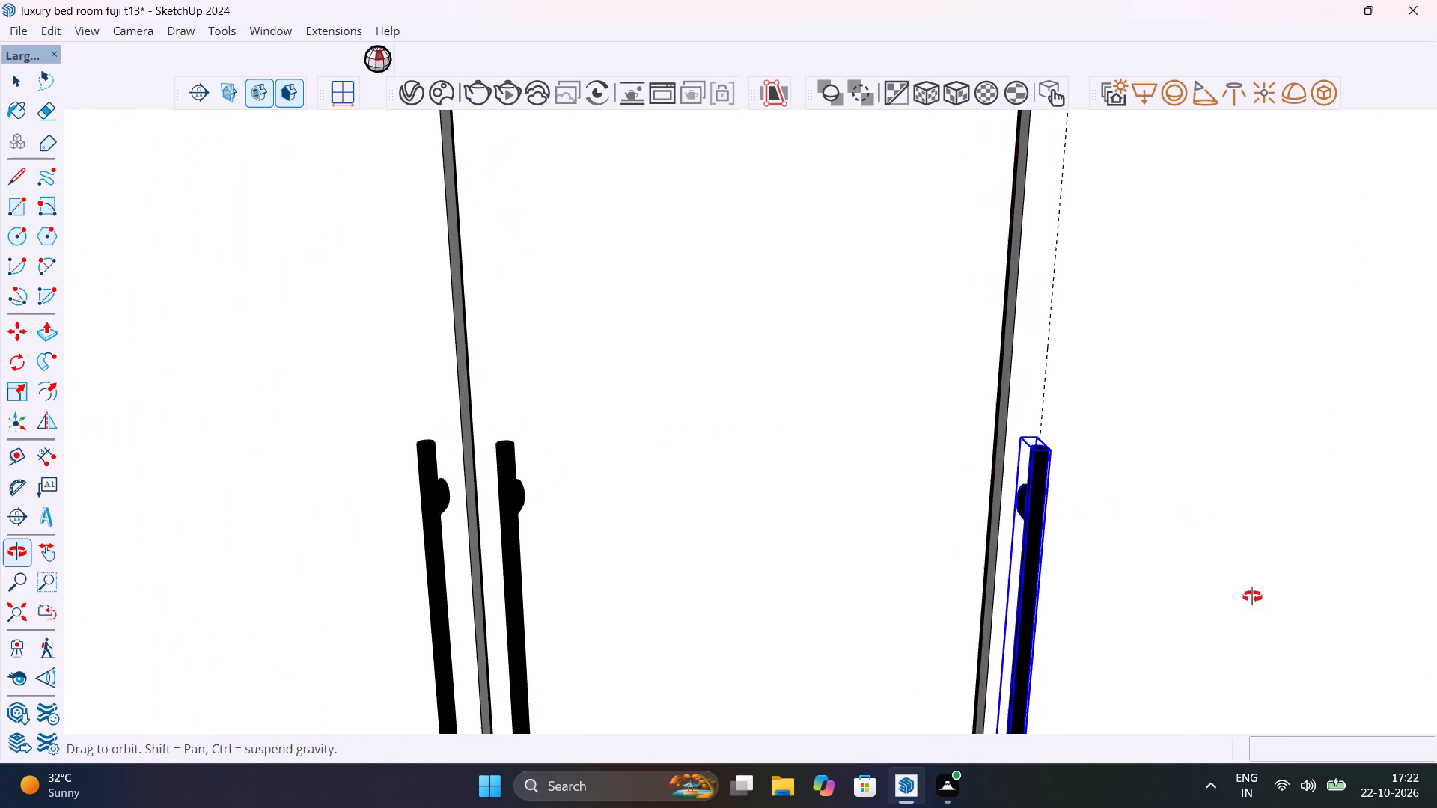
middle_click_drag(1252, 596, 1257, 605)
scroll(1043, 501, "up", 3)
key("m")
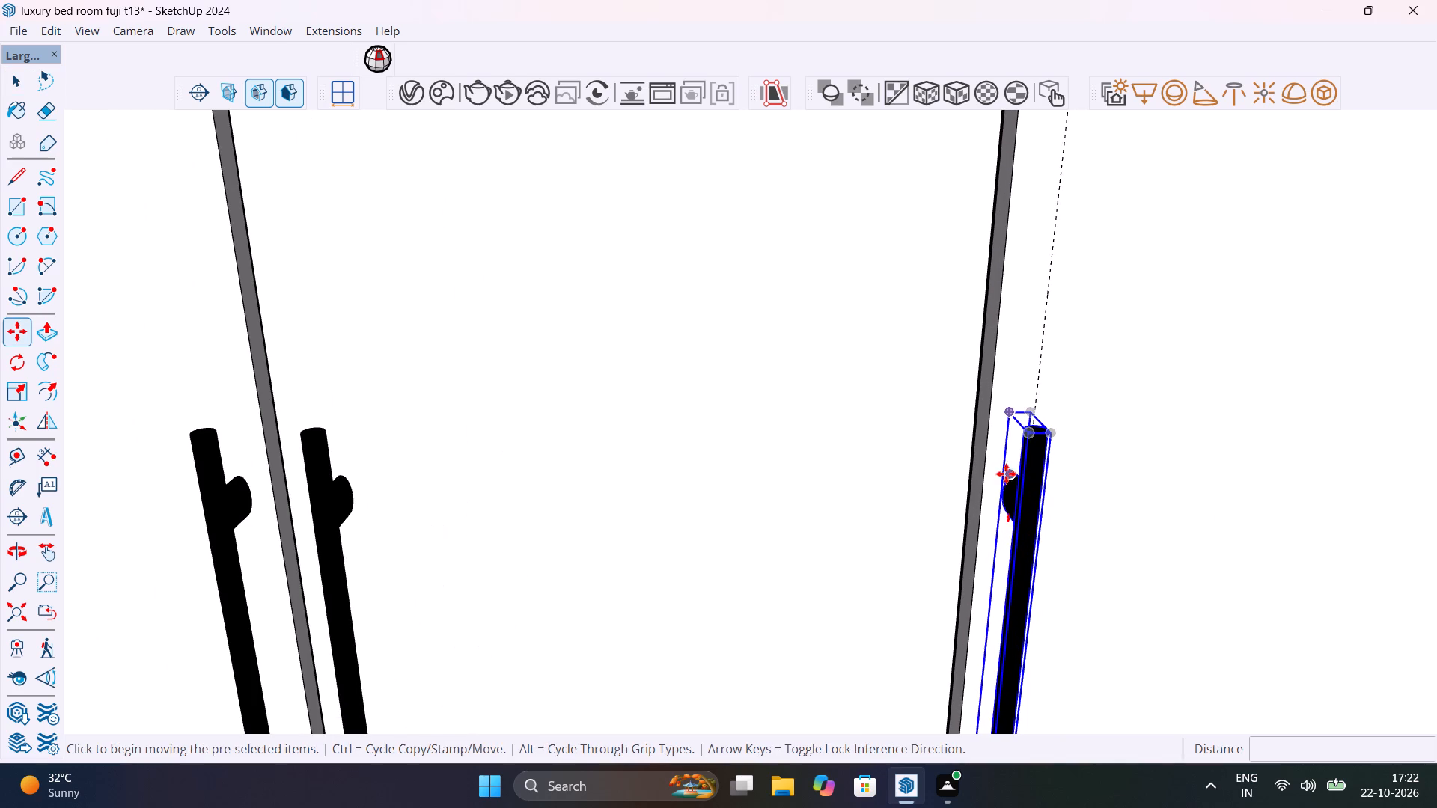
left_click(999, 492)
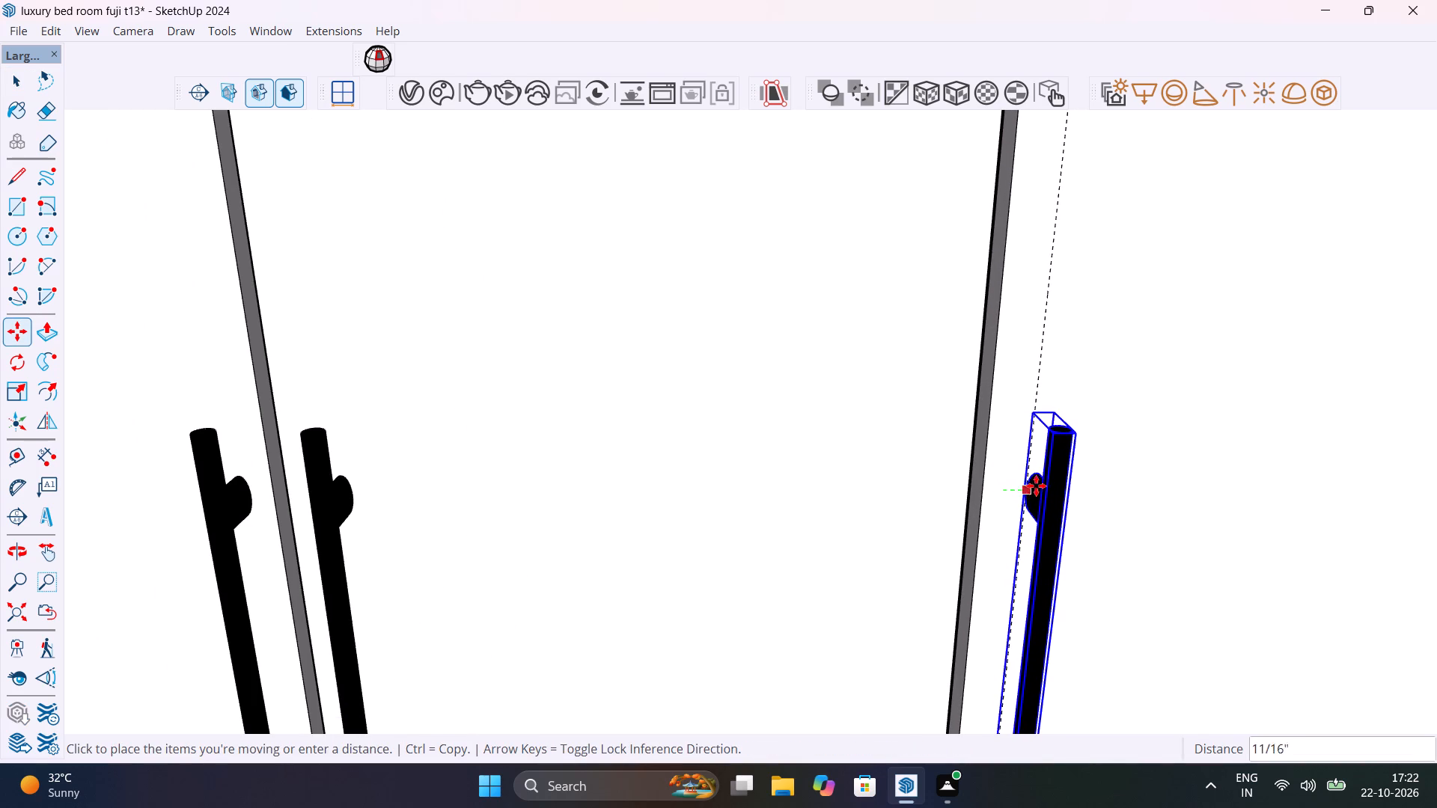
left_click(1026, 483)
scroll(927, 488, "down", 7)
key("space")
Place vertical guides 1" in from the facing edges of the first and second doors, one on each door.
key("t")
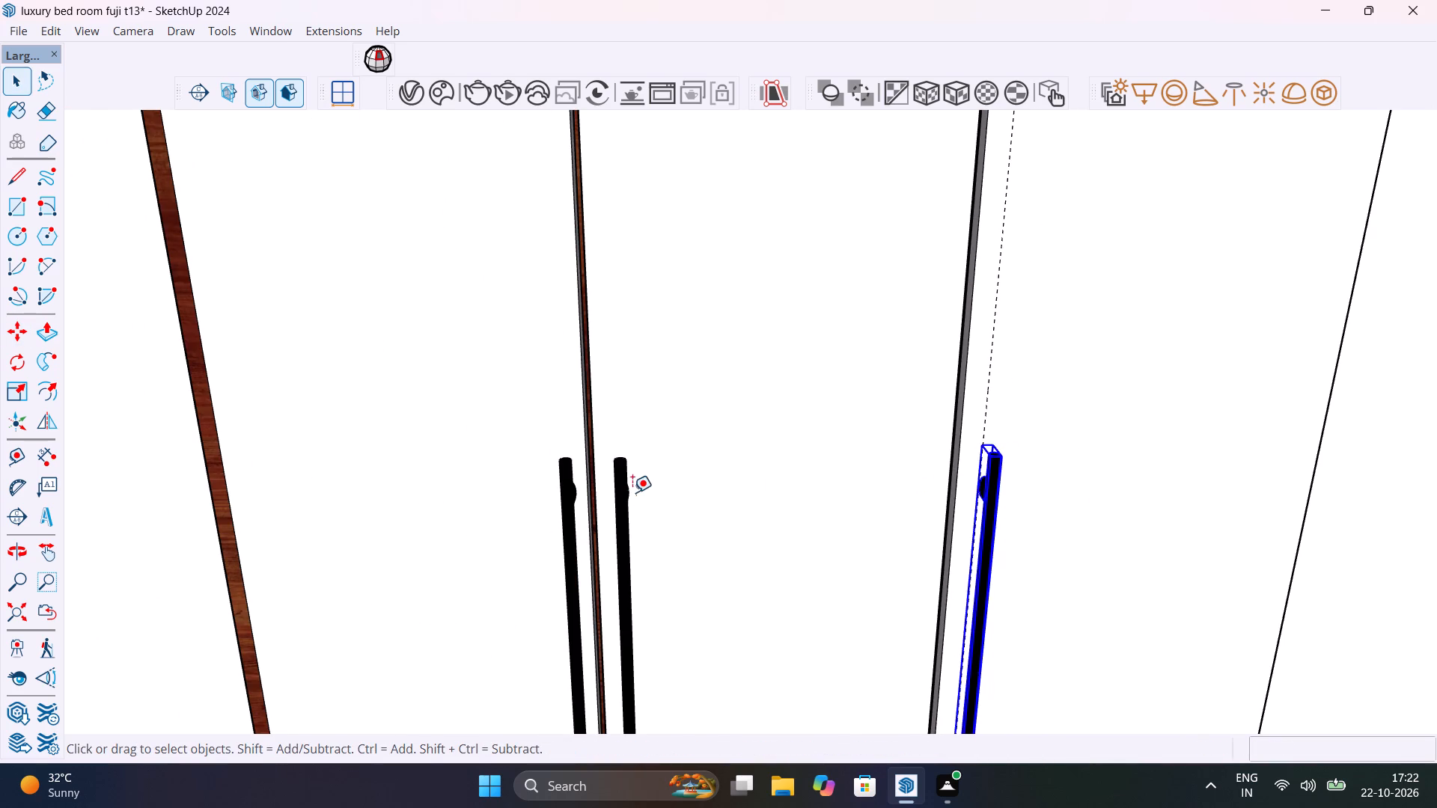
left_click(594, 393)
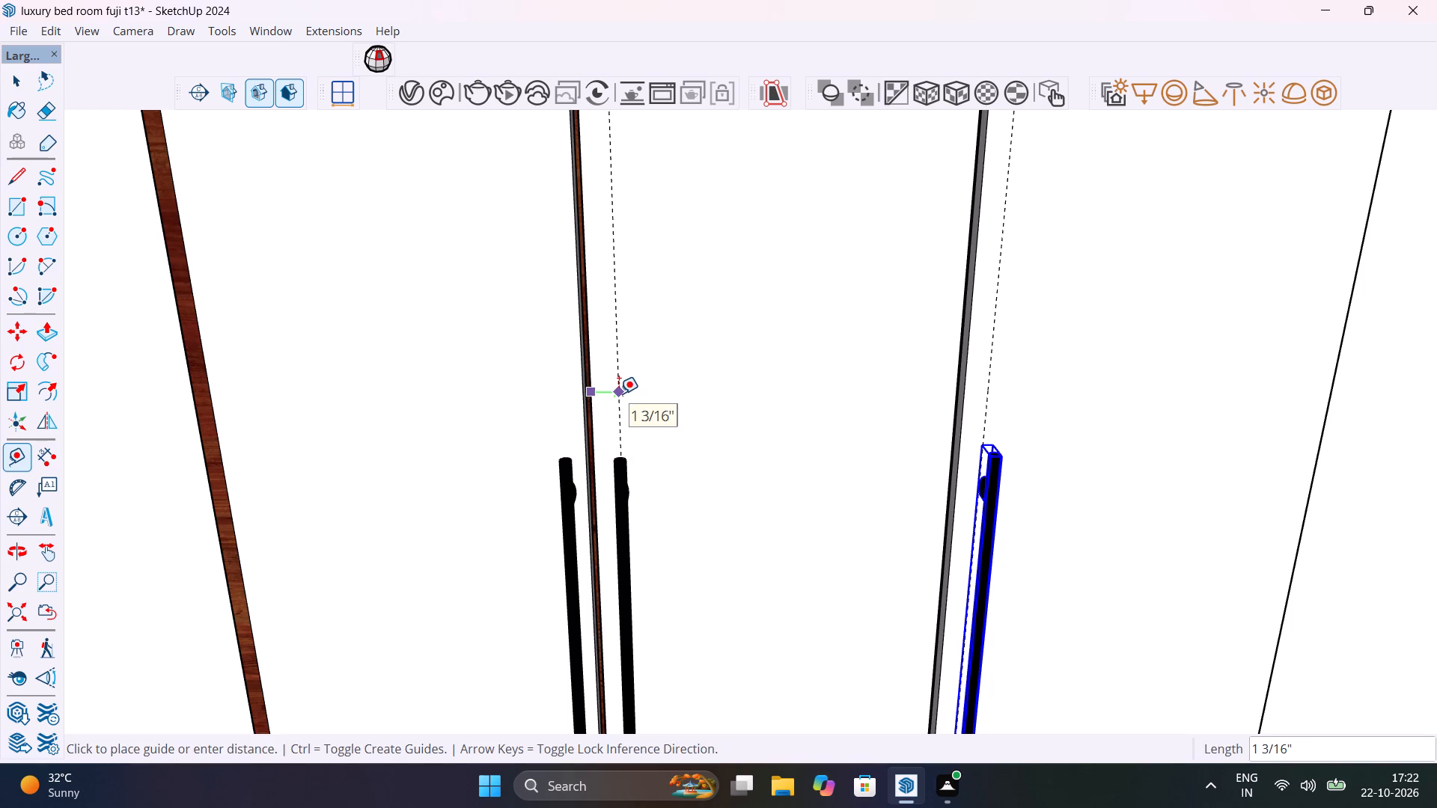
type("1\"")
key("Return")
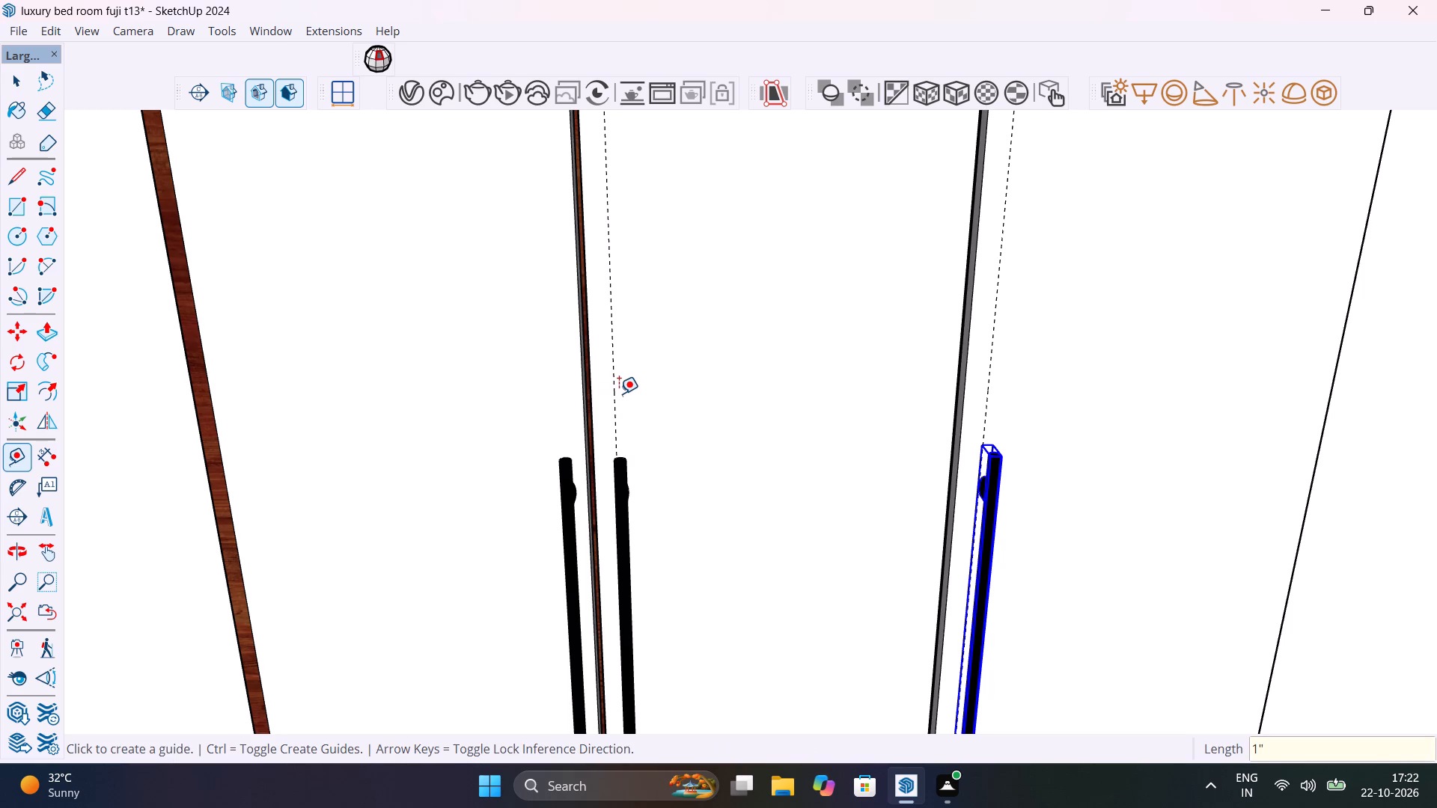
scroll(619, 394, "down", 1)
left_click(585, 393)
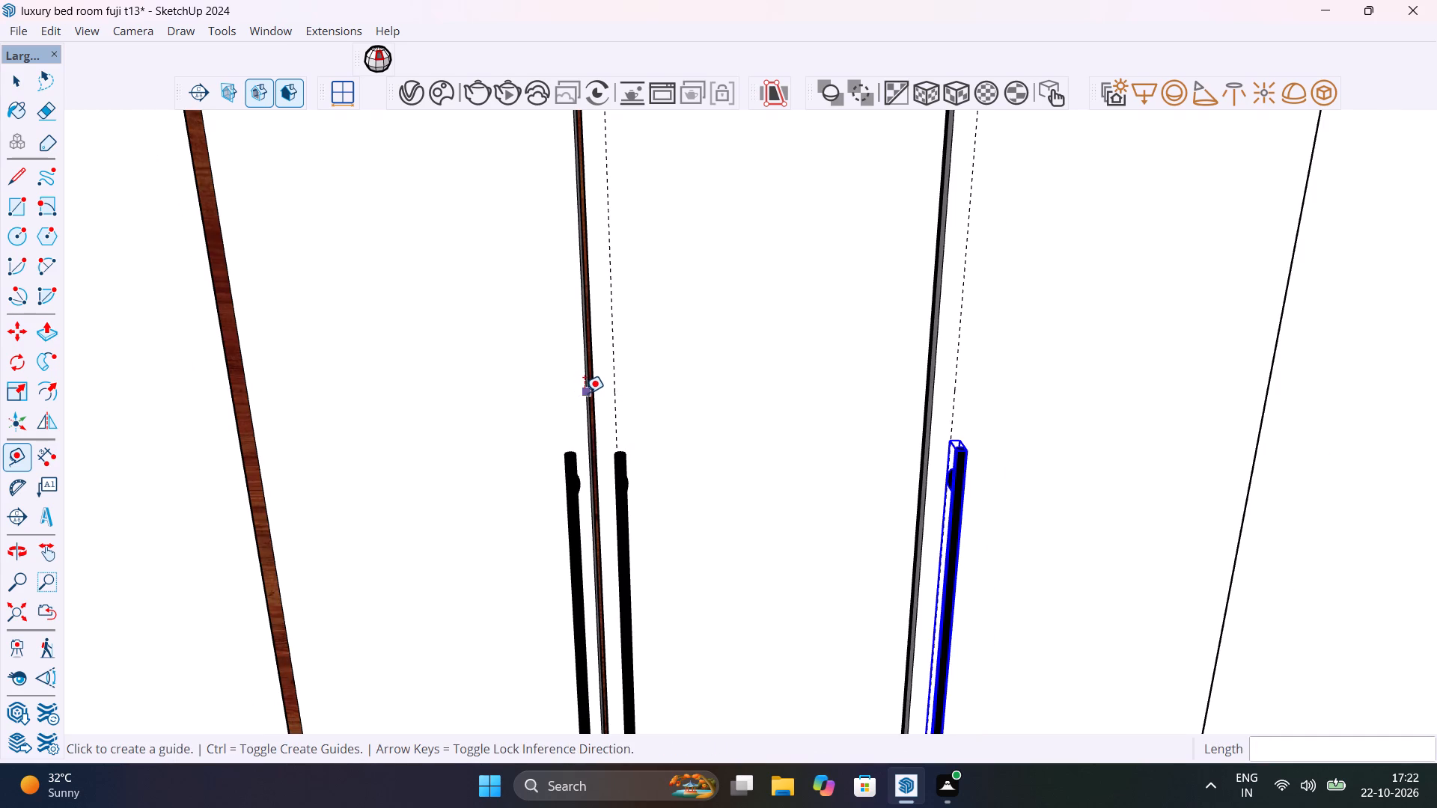
type("1\"")
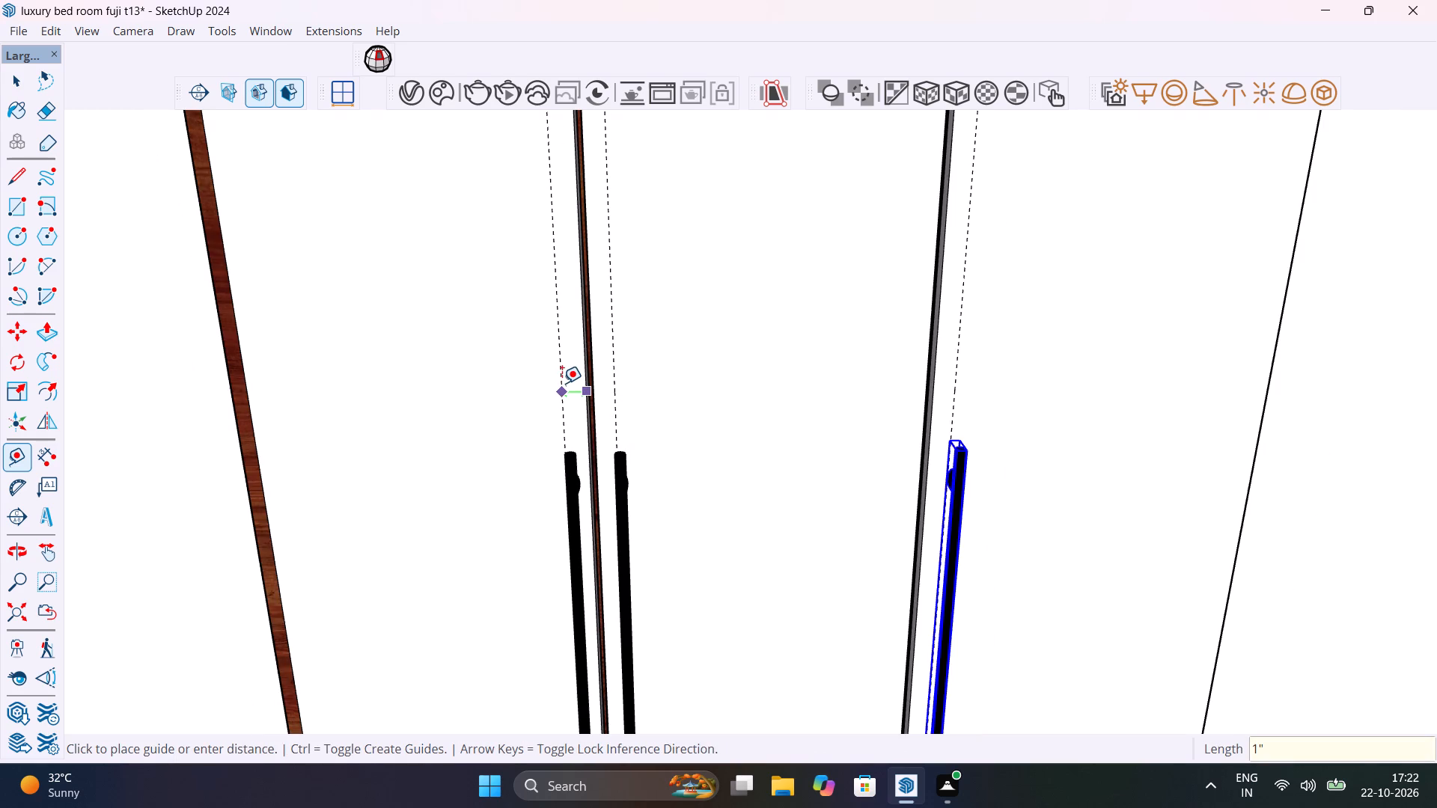
key("Return")
key("space")
Move the first door's handle about 9/16" away from the door gap so its mount meets the guide.
scroll(561, 435, "up", 10)
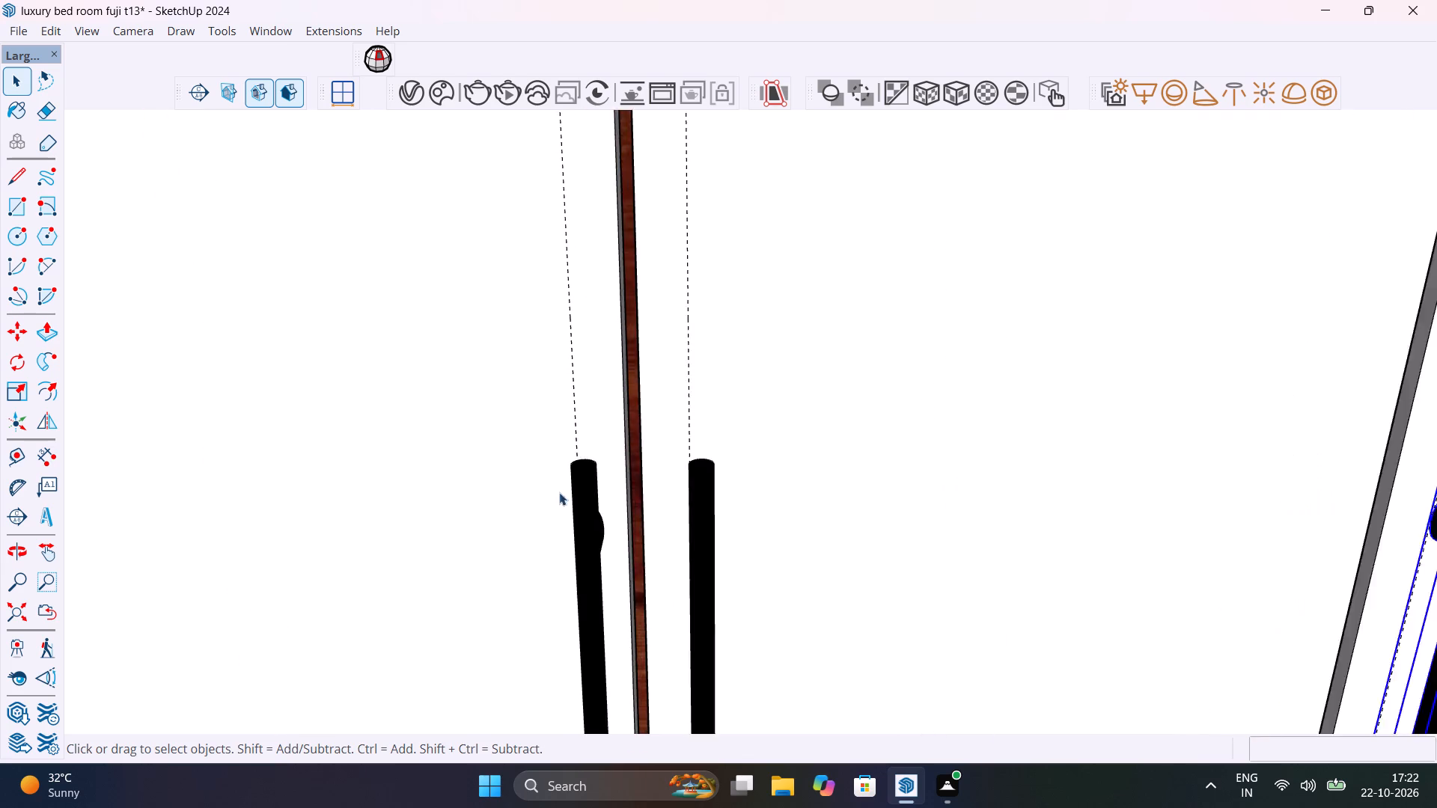
left_click(596, 517)
key("m")
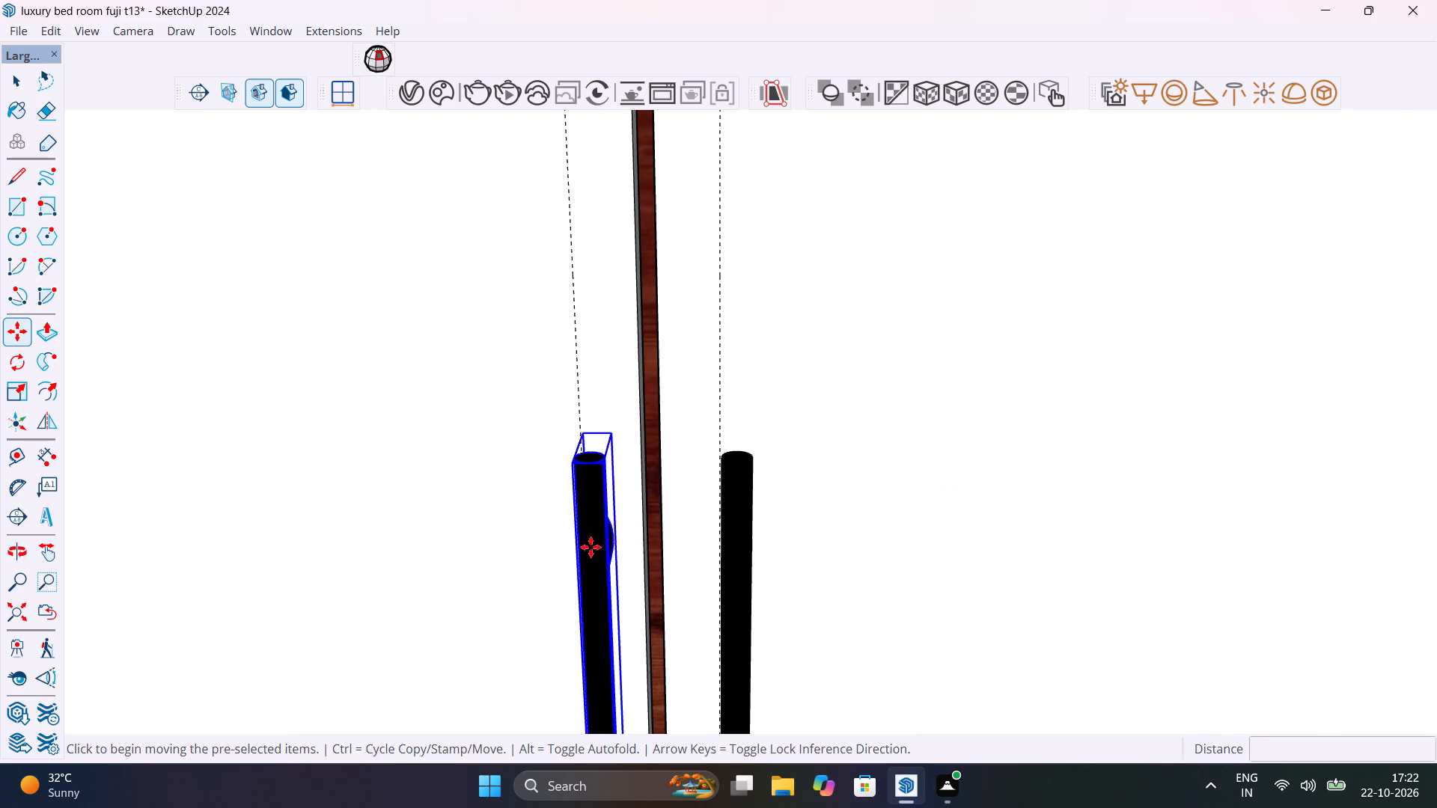
middle_click_drag(573, 546, 282, 543)
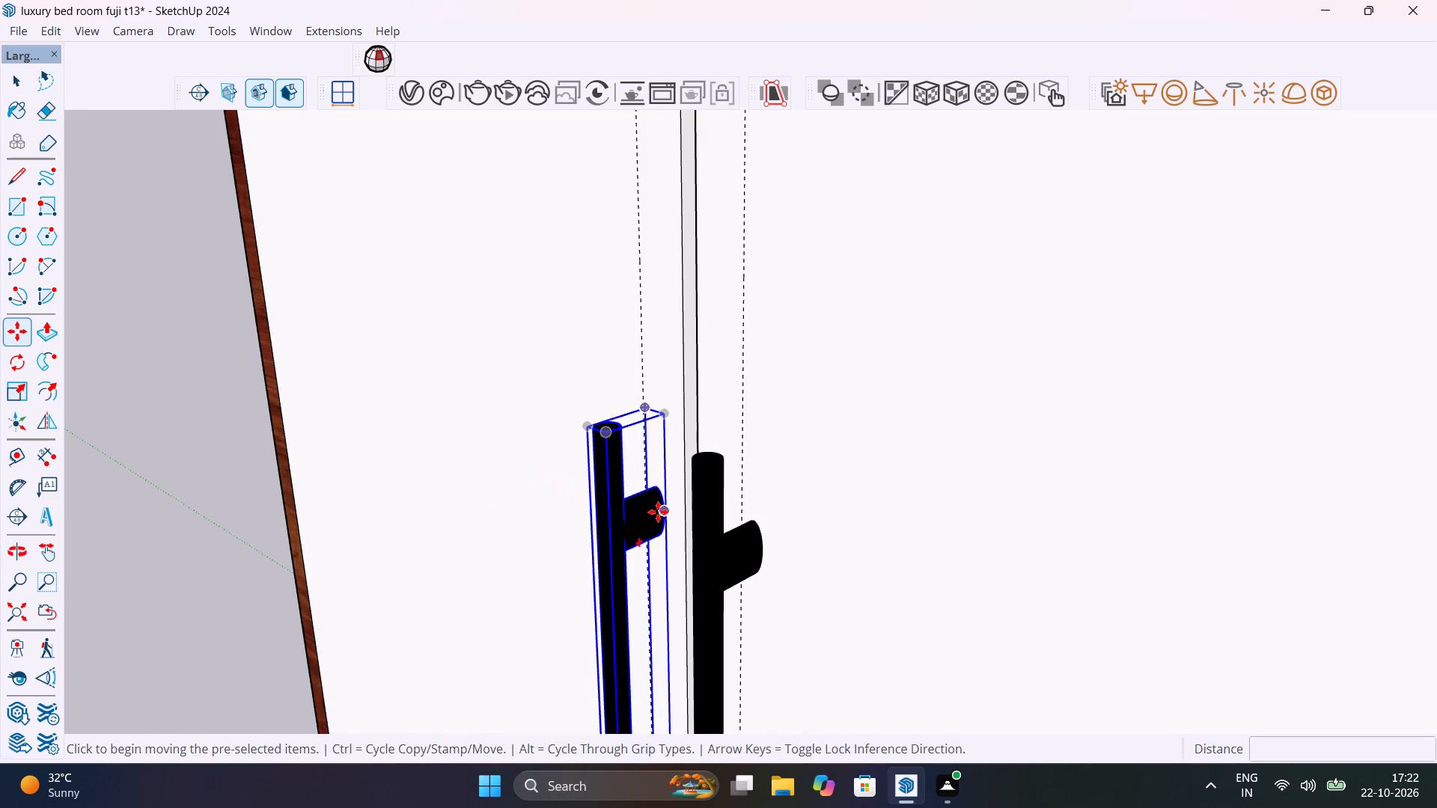
left_click(661, 512)
left_click(641, 492)
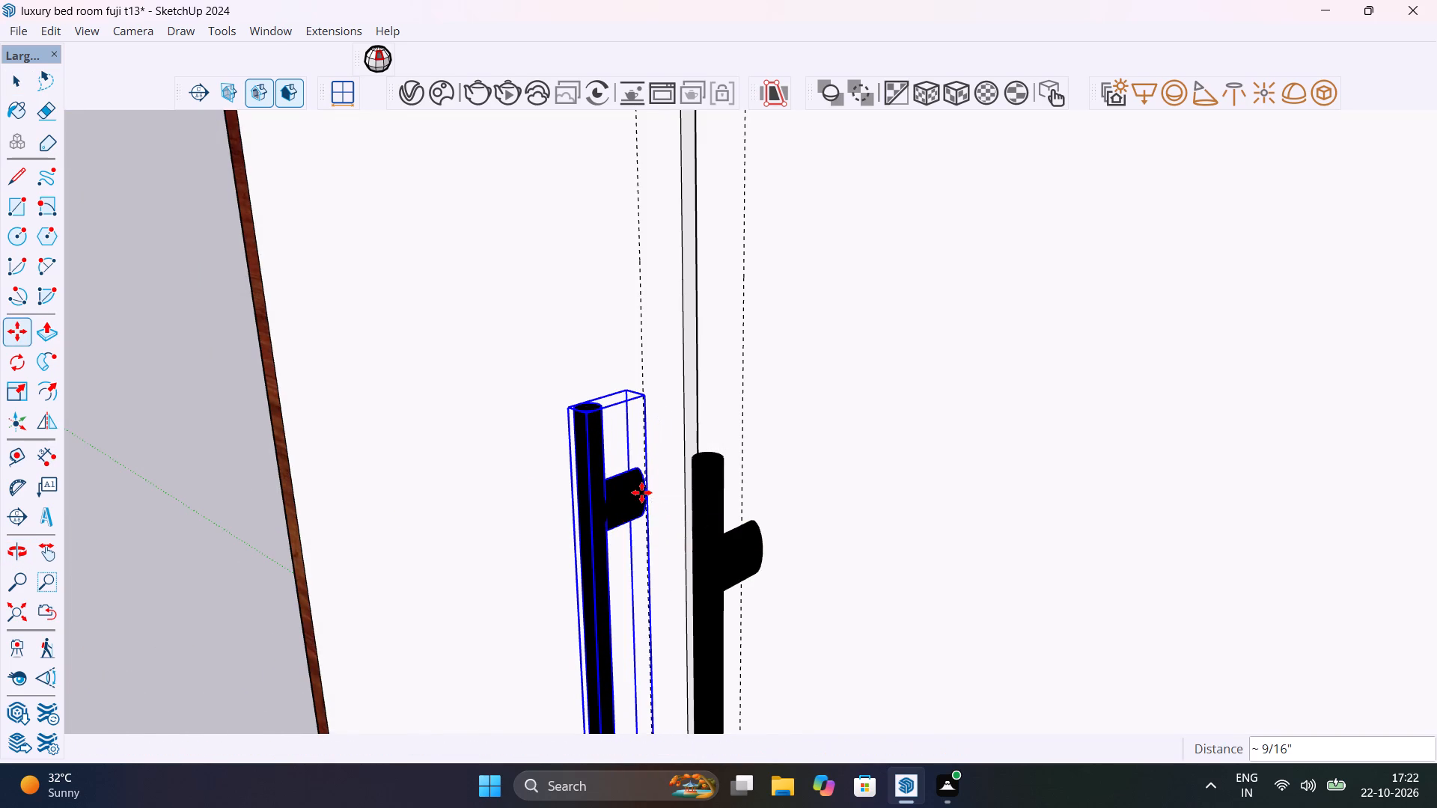
middle_click_drag(715, 590, 1159, 596)
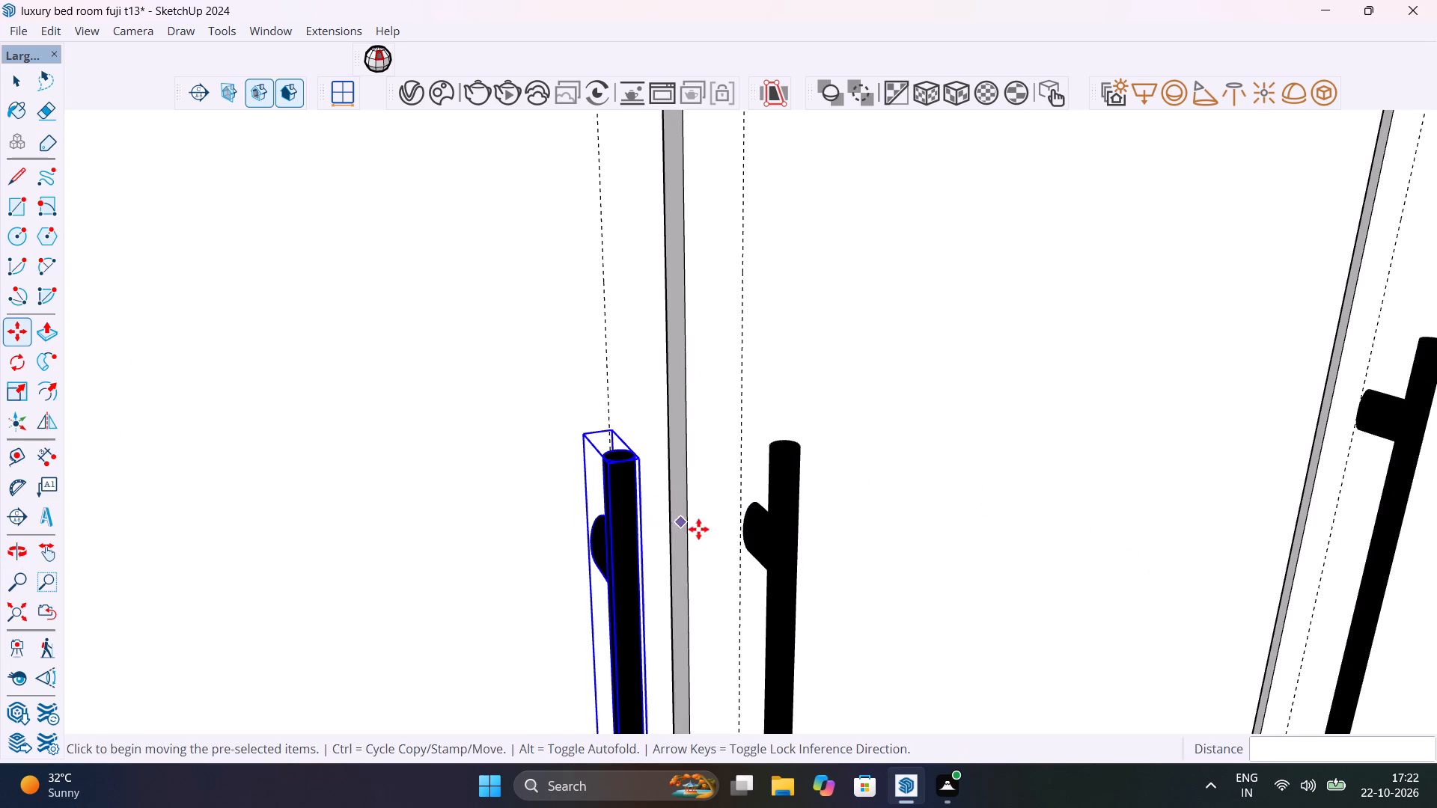
key("space")
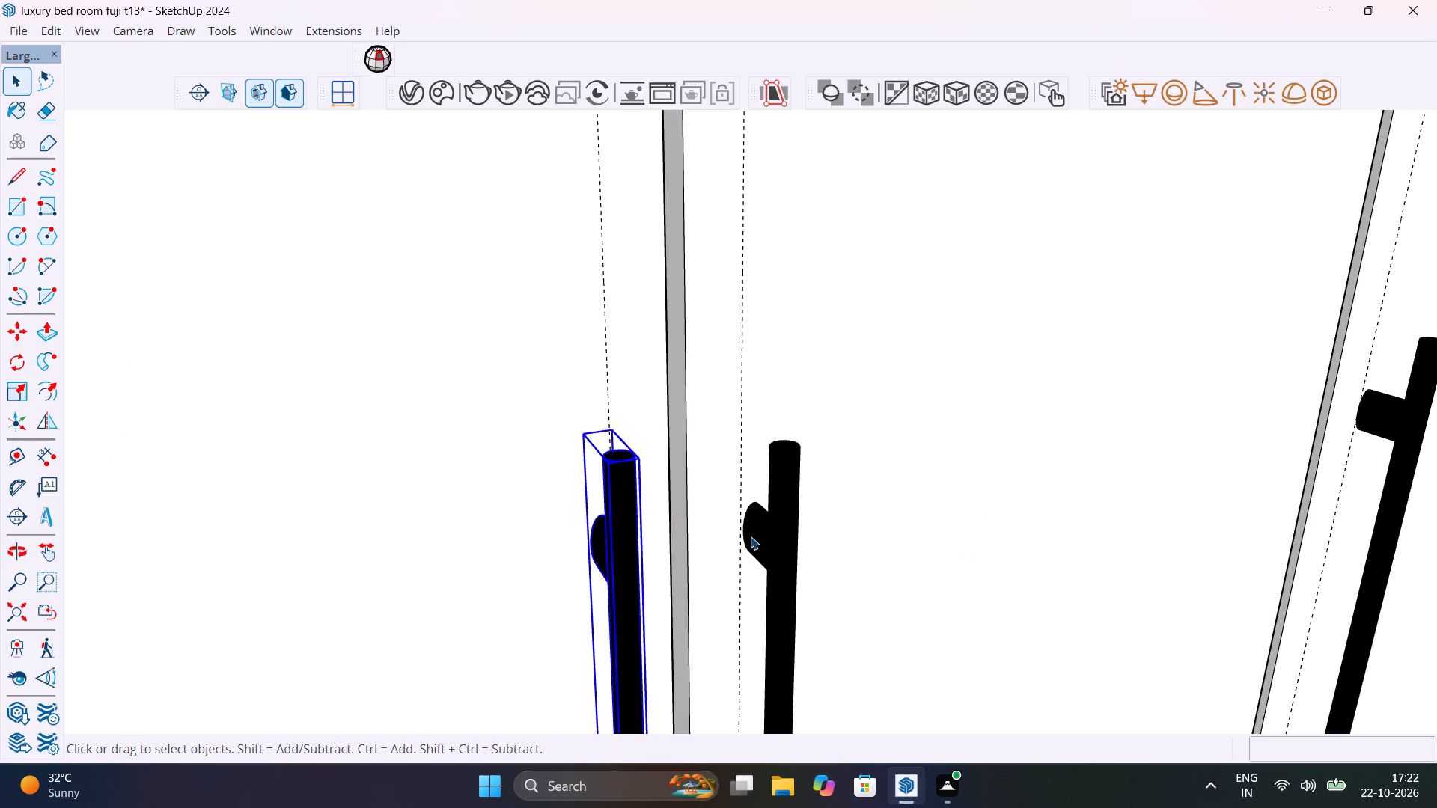
Delete all the guides around the wardrobe's lower door handles.
left_click(751, 536)
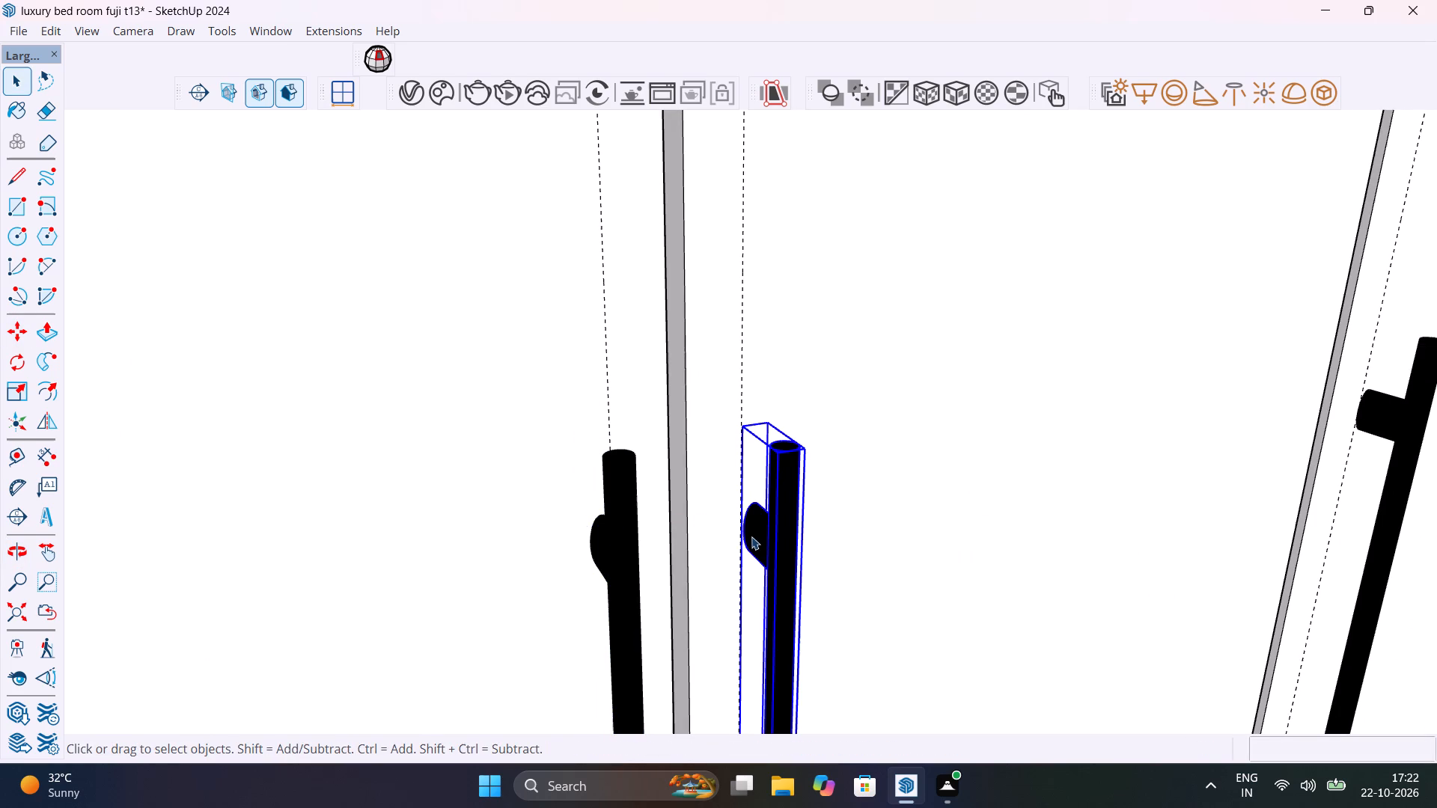
scroll(725, 498, "down", 20)
scroll(725, 498, "down", 2)
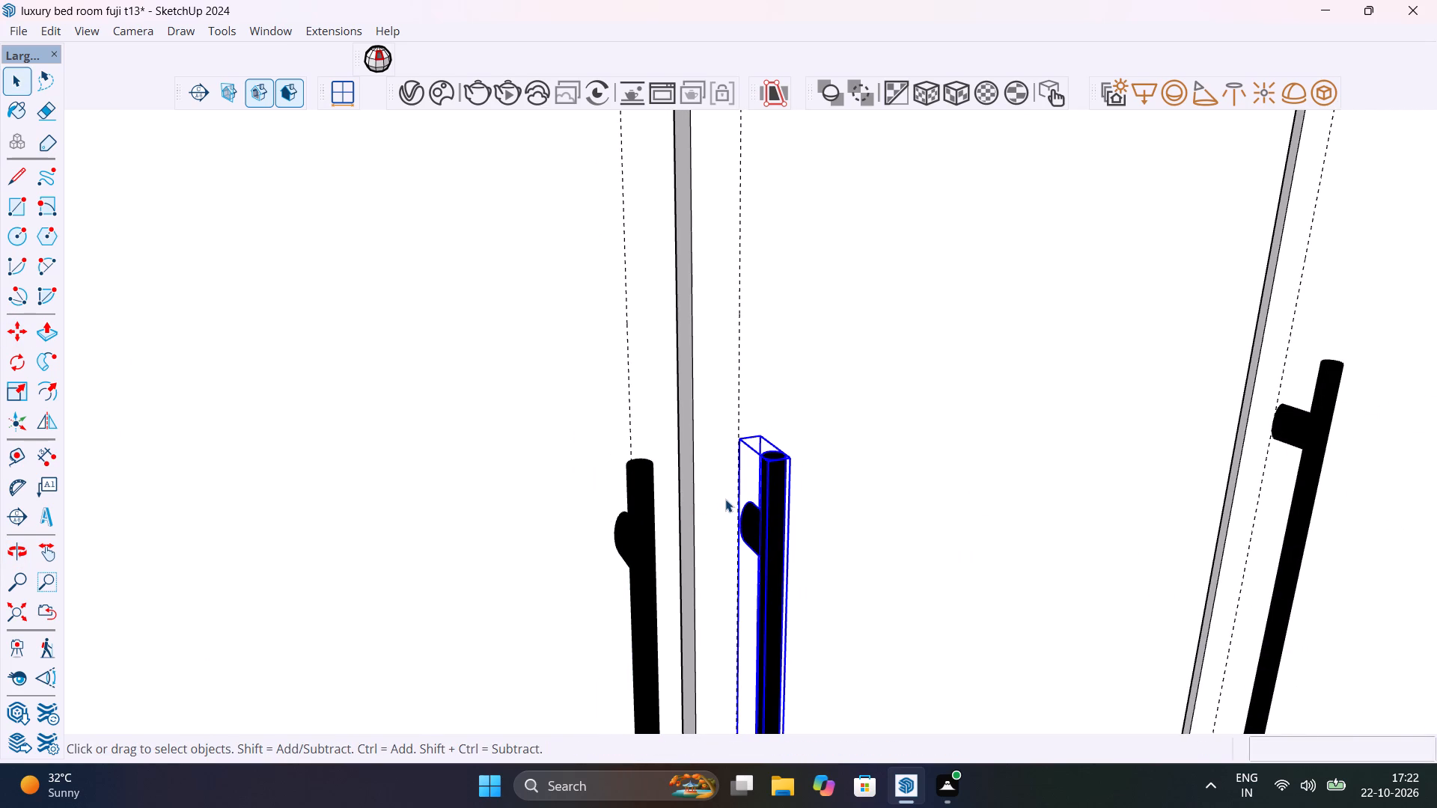
scroll(725, 499, "down", 19)
scroll(725, 499, "down", 7)
key("space")
scroll(725, 499, "down", 11)
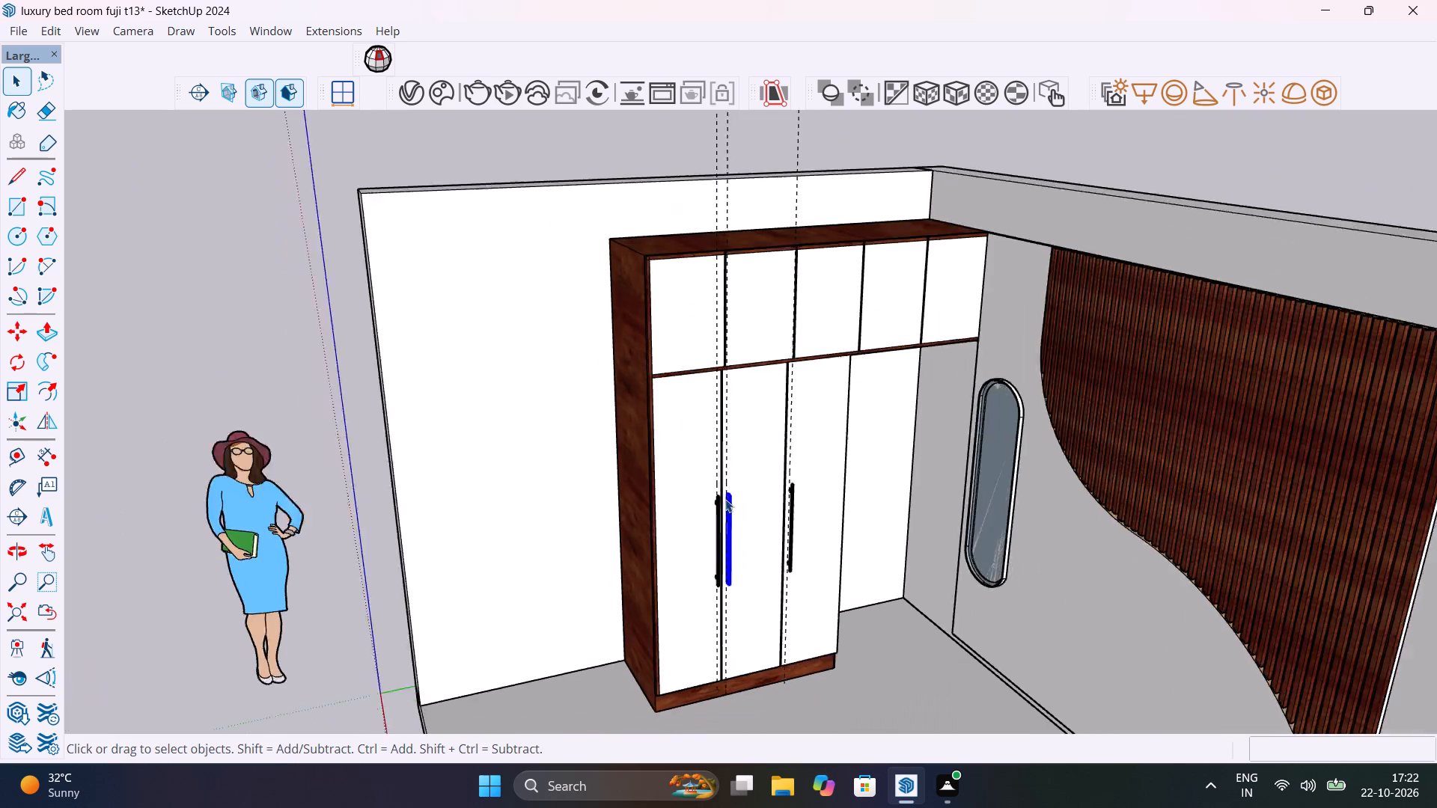
scroll(725, 499, "down", 2)
left_click(373, 348)
scroll(791, 517, "up", 5)
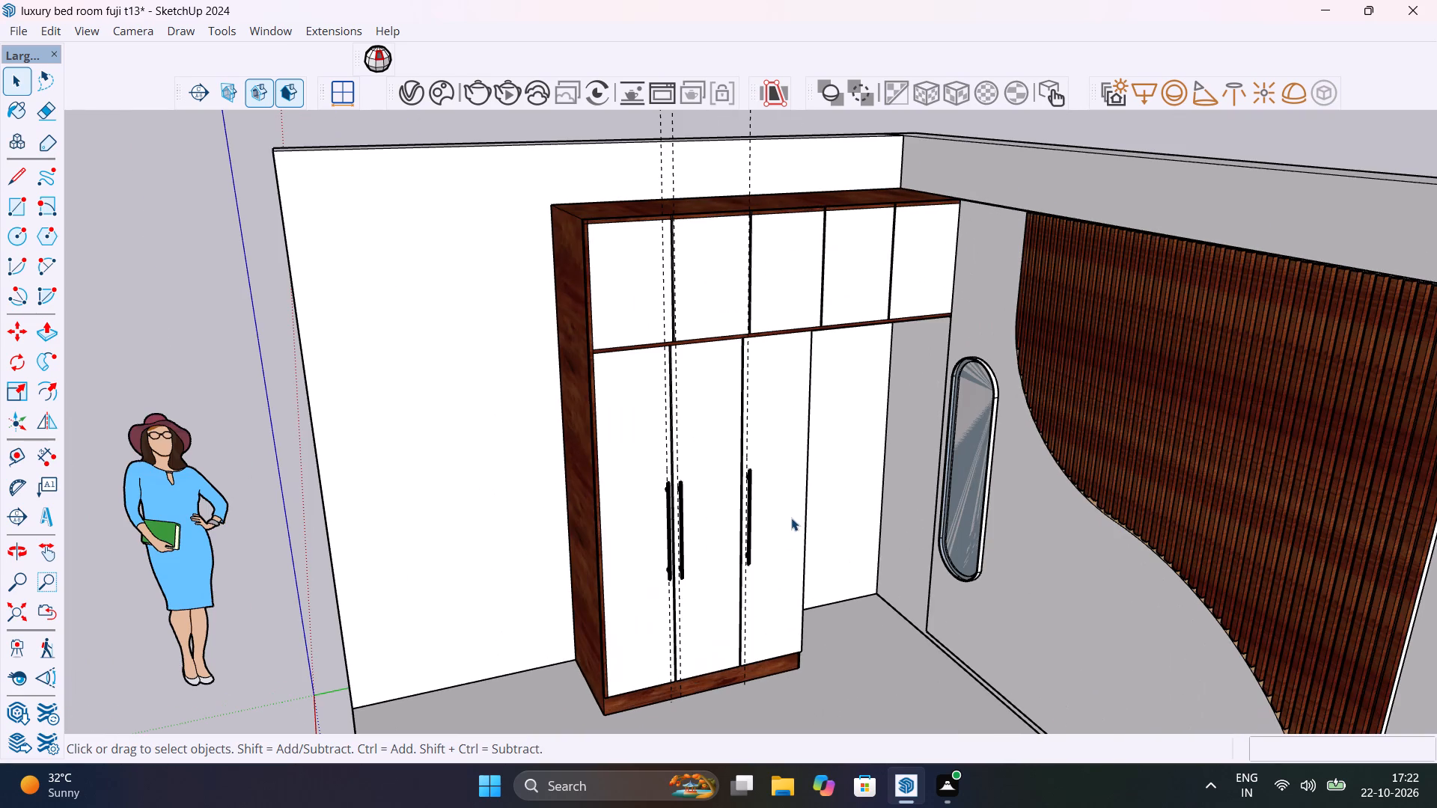
middle_click_drag(776, 510, 674, 448)
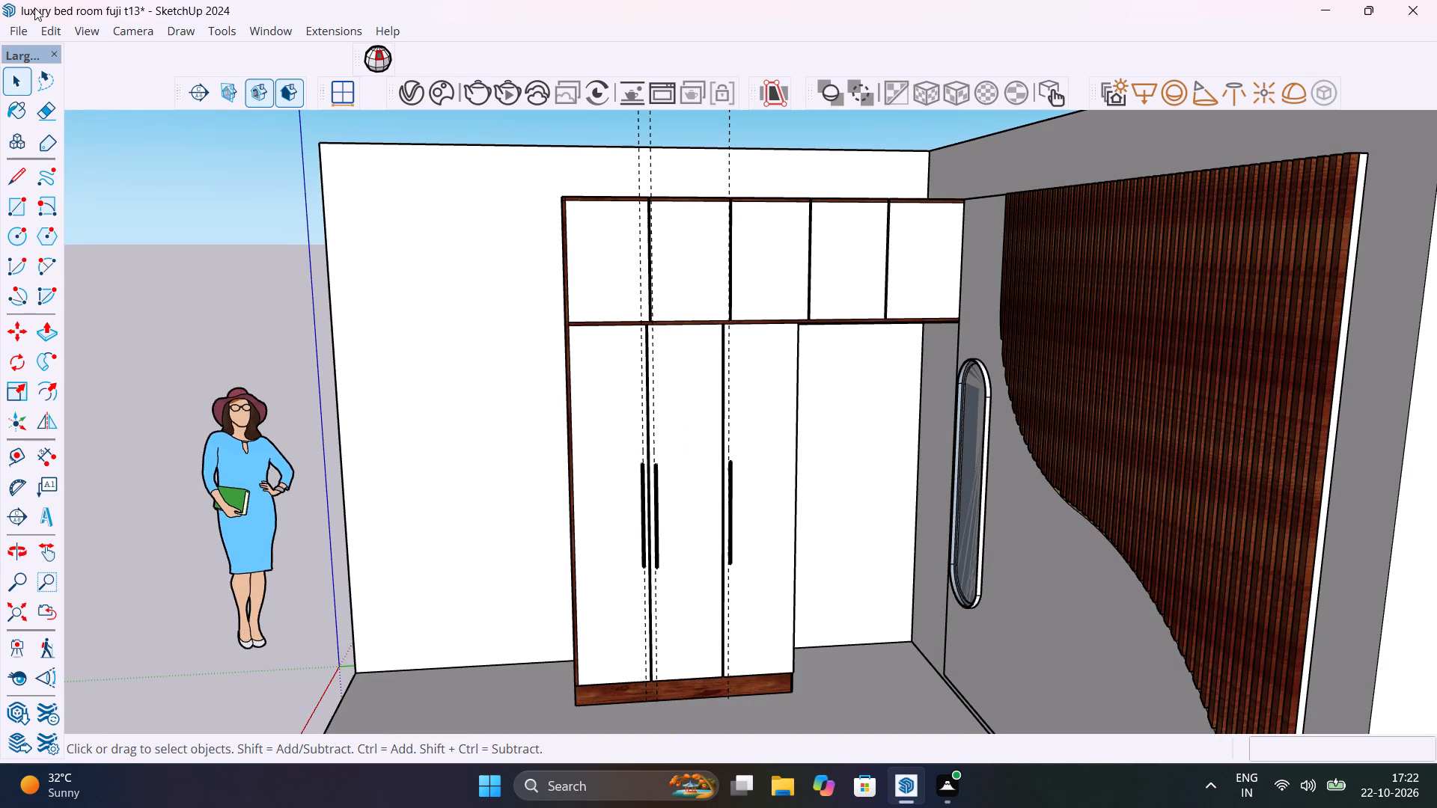
left_click(52, 30)
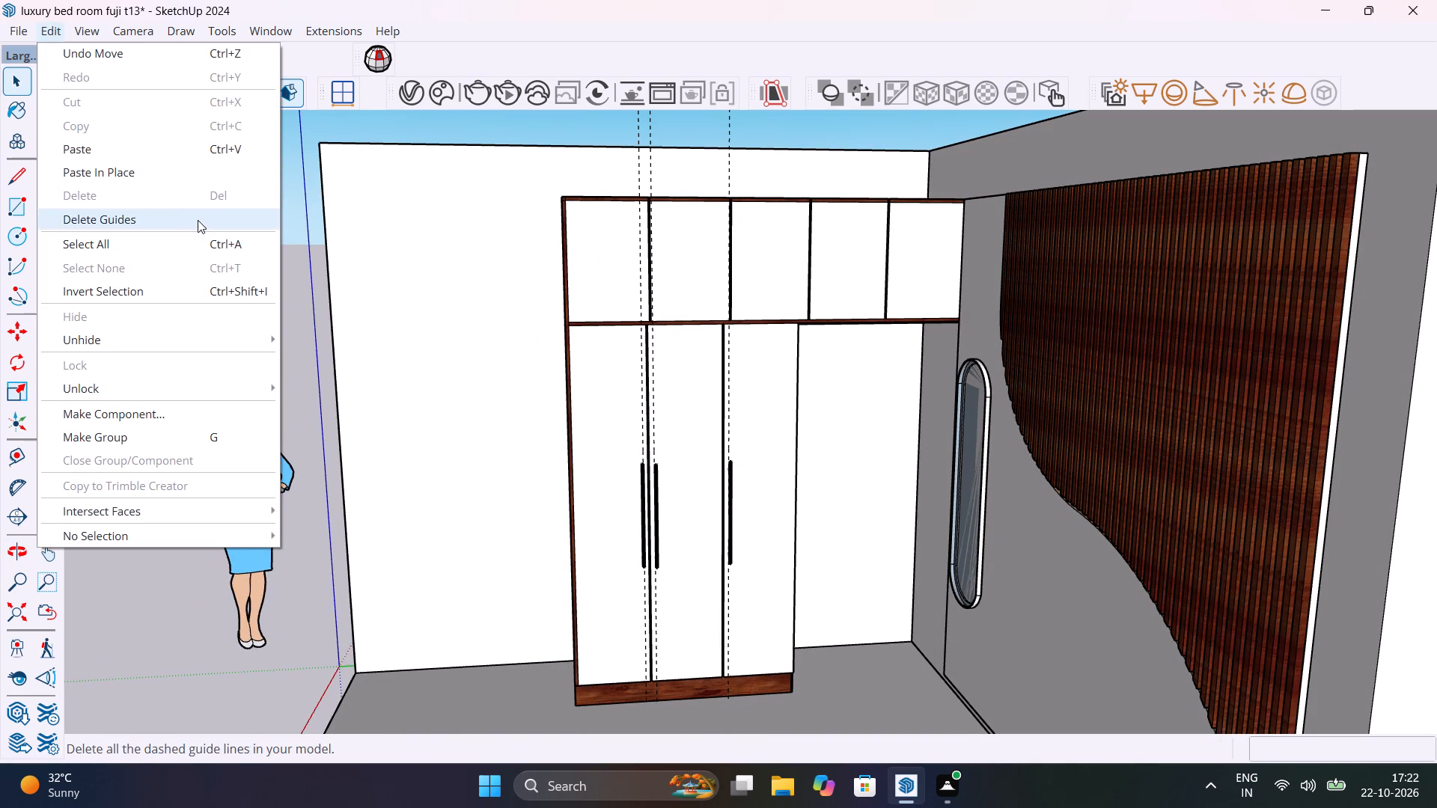
left_click(198, 220)
Place a horizontal guide across the upper doors about 5 7/16" above the dividing shelf, and another about 3" above it.
middle_click_drag(699, 305, 812, 450)
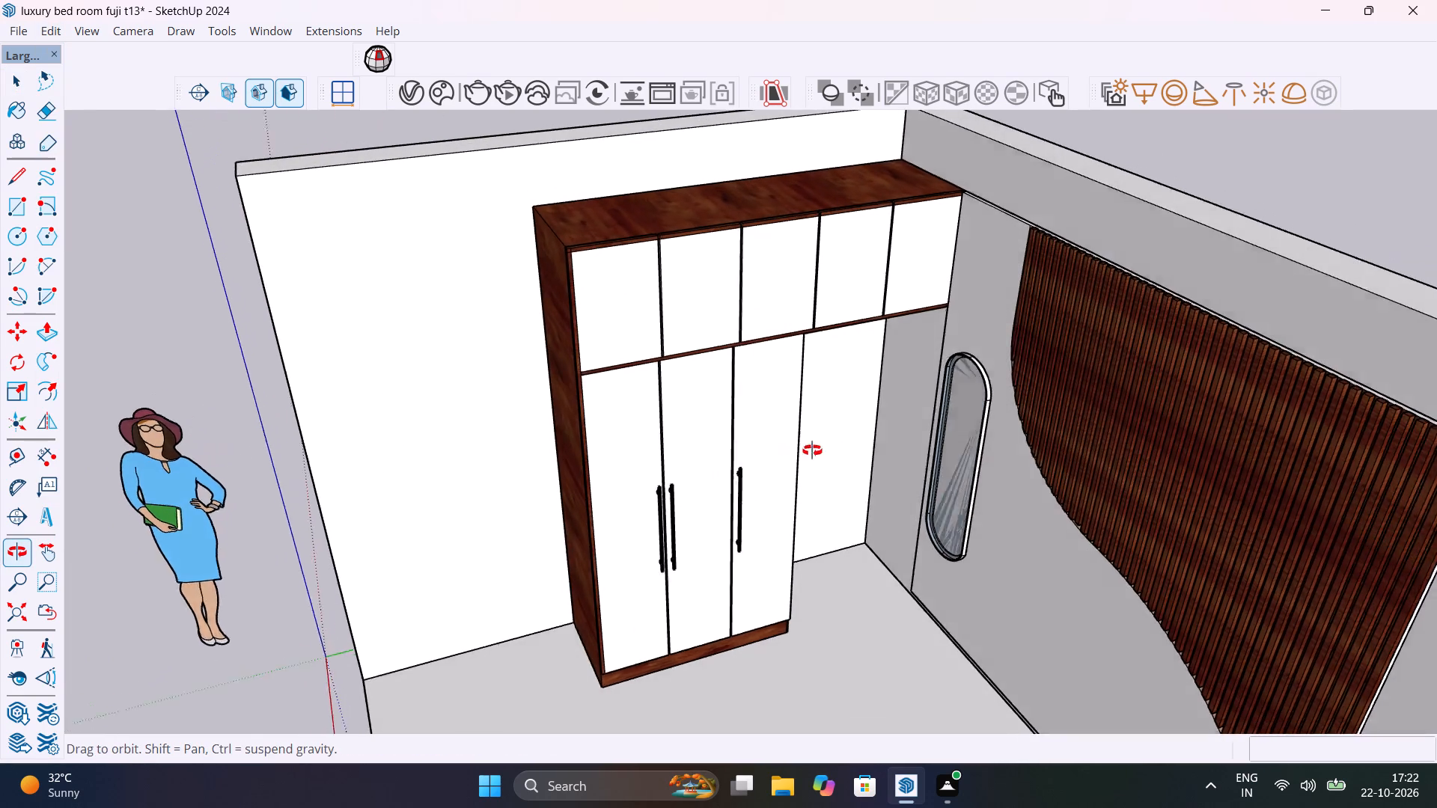
middle_click_drag(812, 450, 831, 452)
scroll(703, 269, "up", 5)
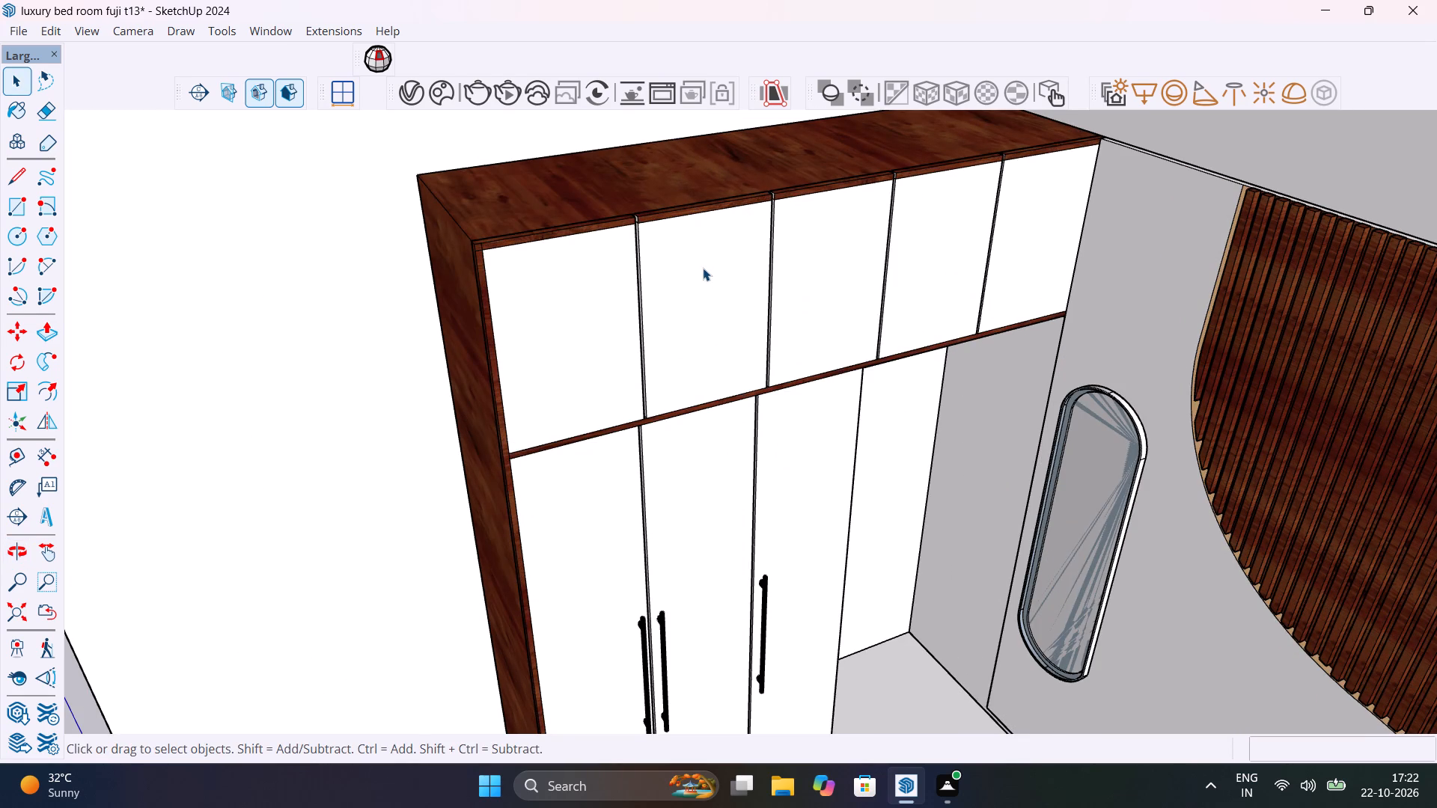
scroll(650, 424, "up", 3)
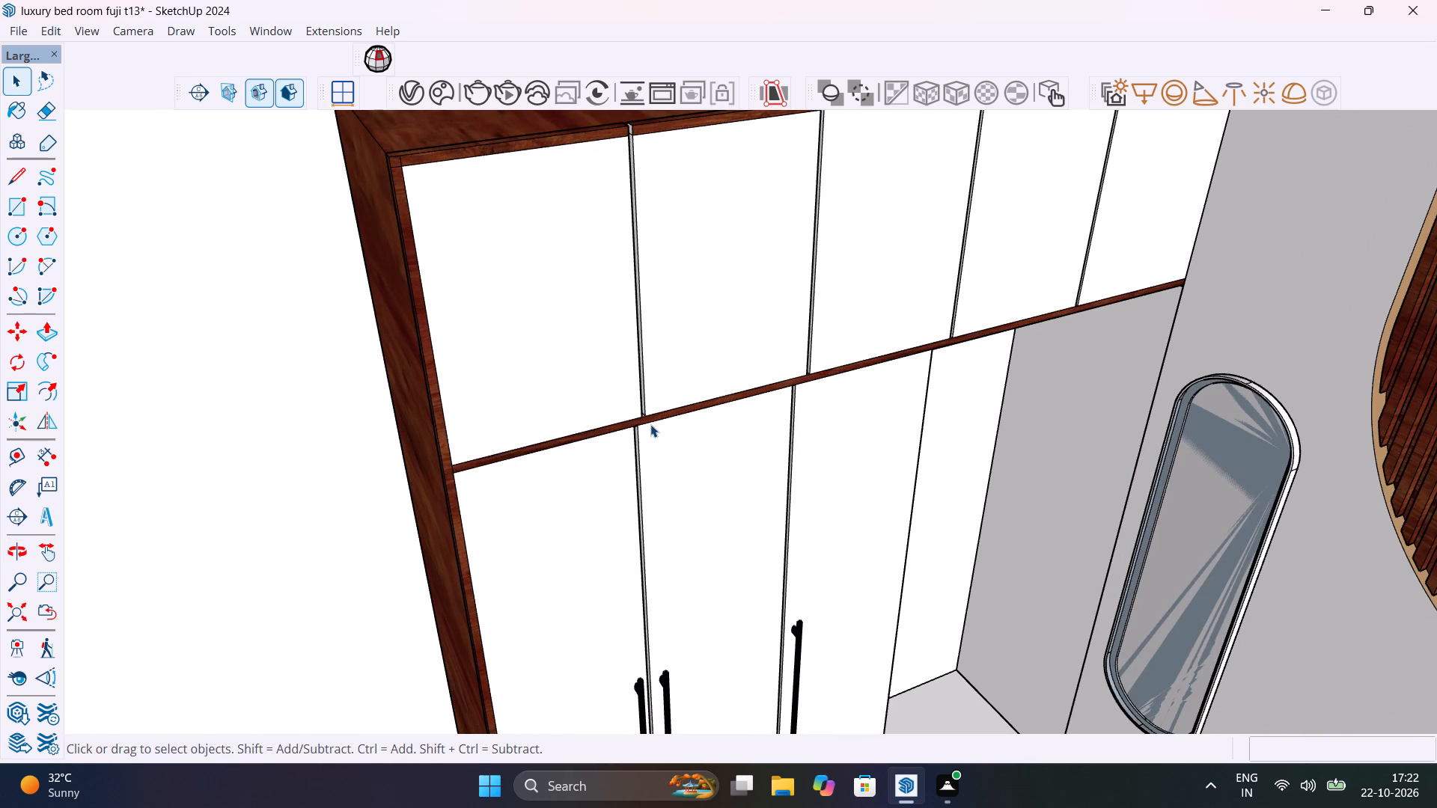
key("t")
left_click(595, 426)
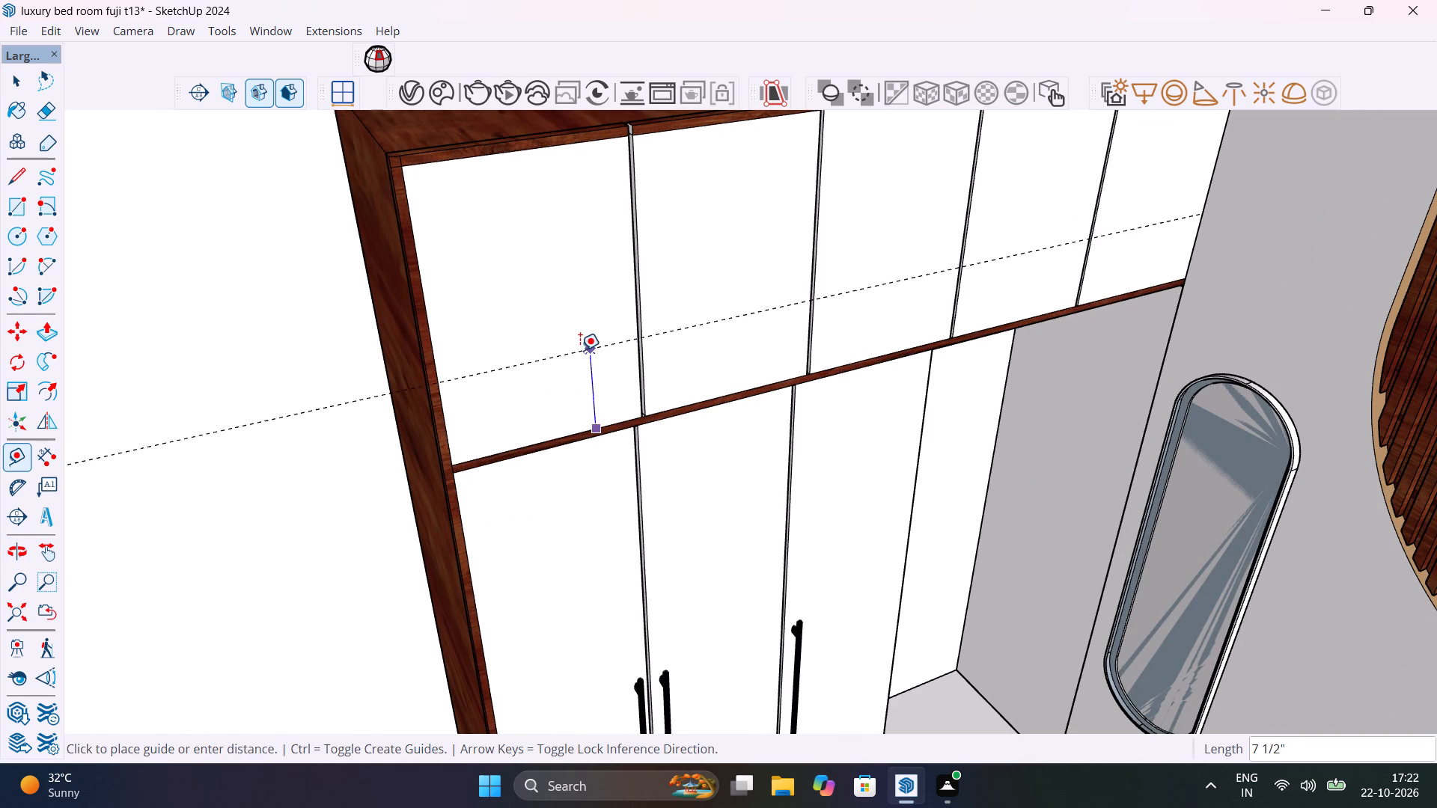
left_click(606, 369)
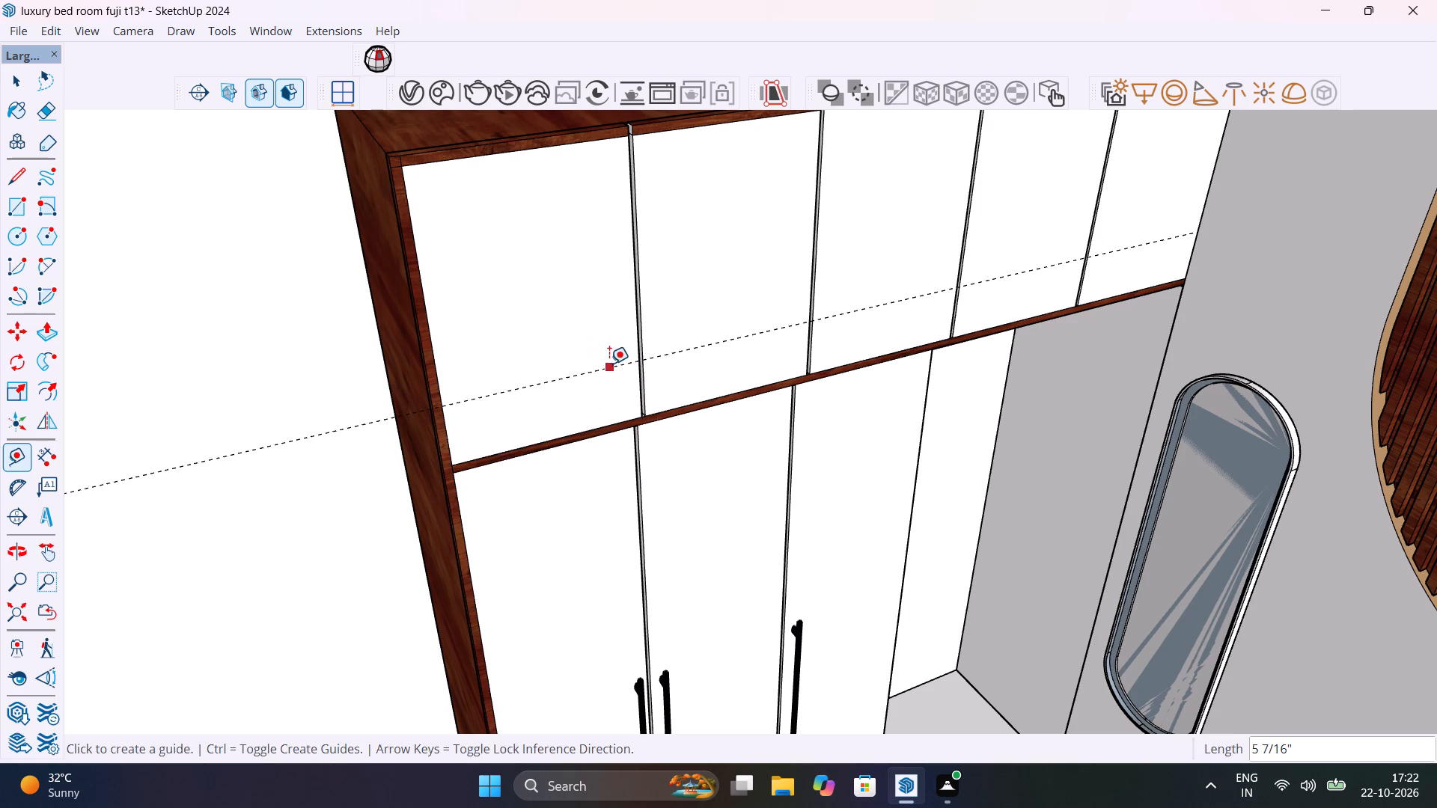
left_click(609, 364)
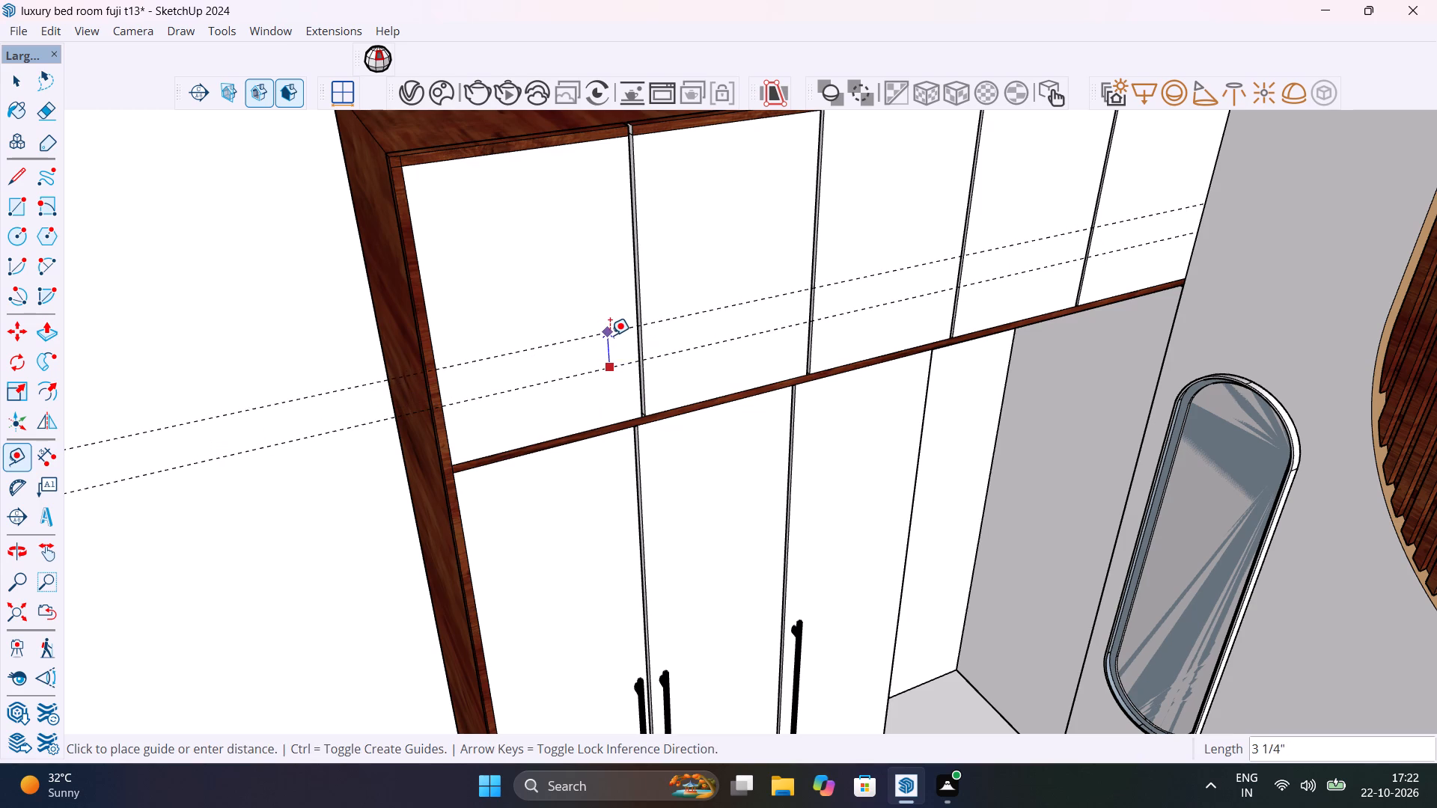
left_click(610, 335)
Place vertical guides 1" in from the facing edges of the first and second upper doors, one on each door.
left_click(638, 311)
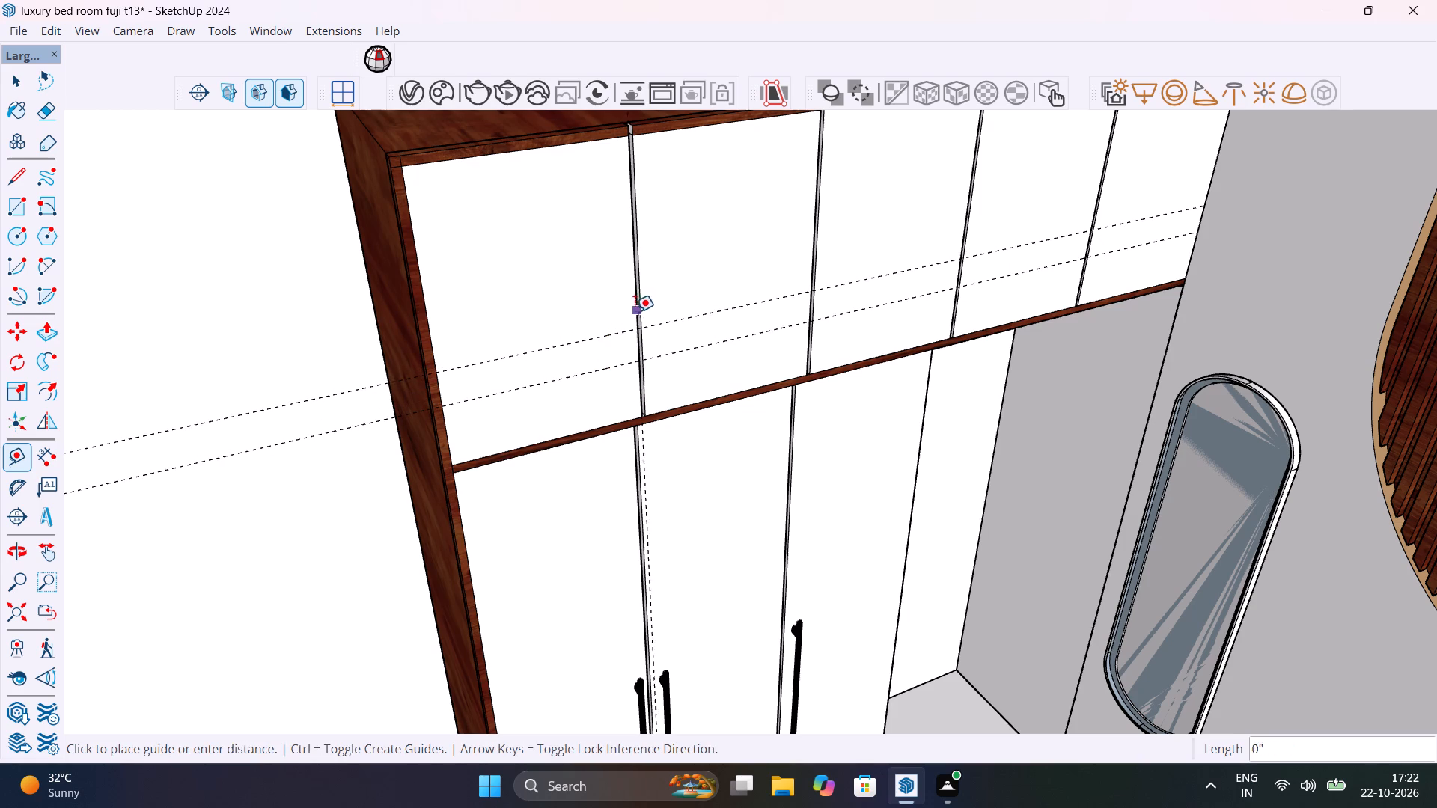
scroll(619, 313, "up", 9)
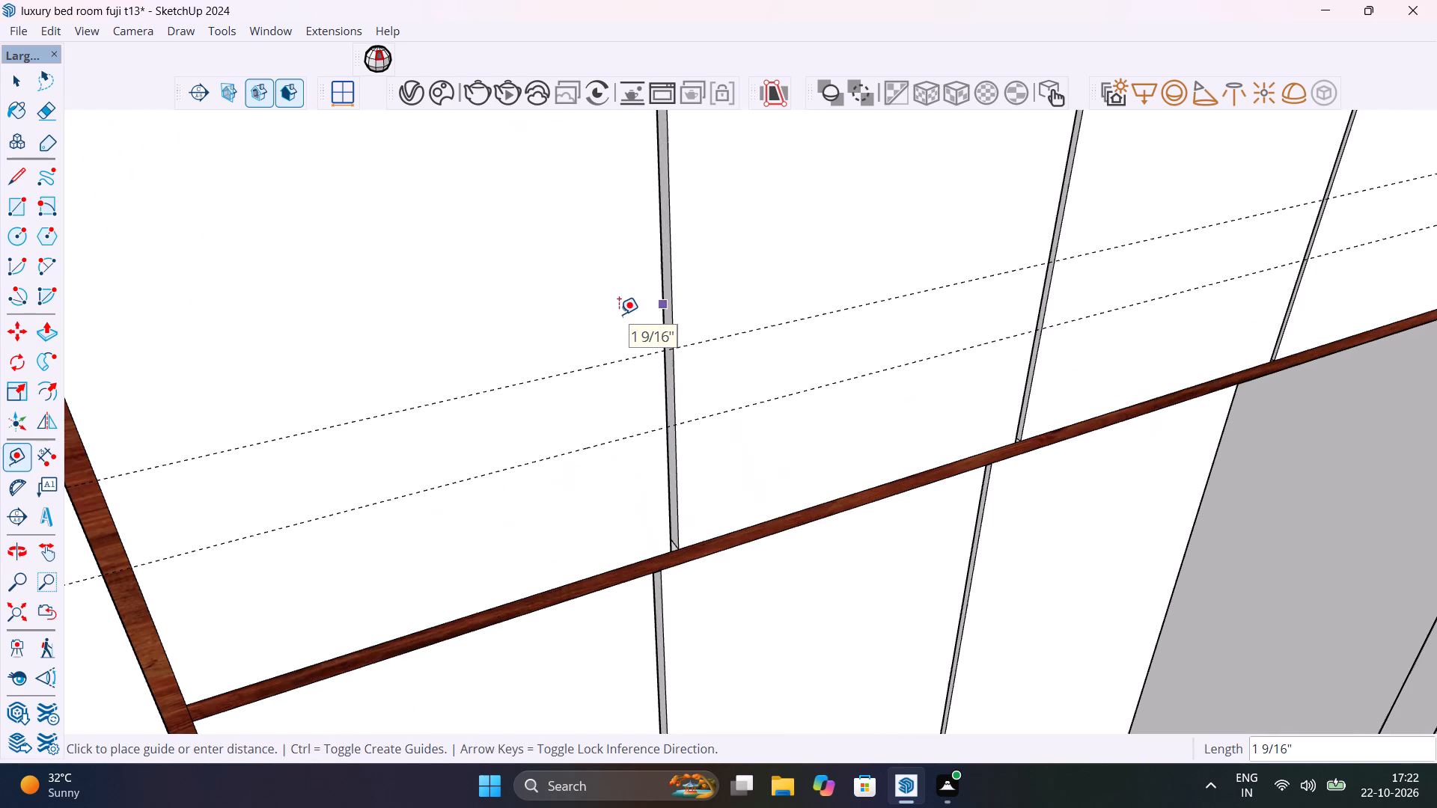
type("1\"")
key("Return")
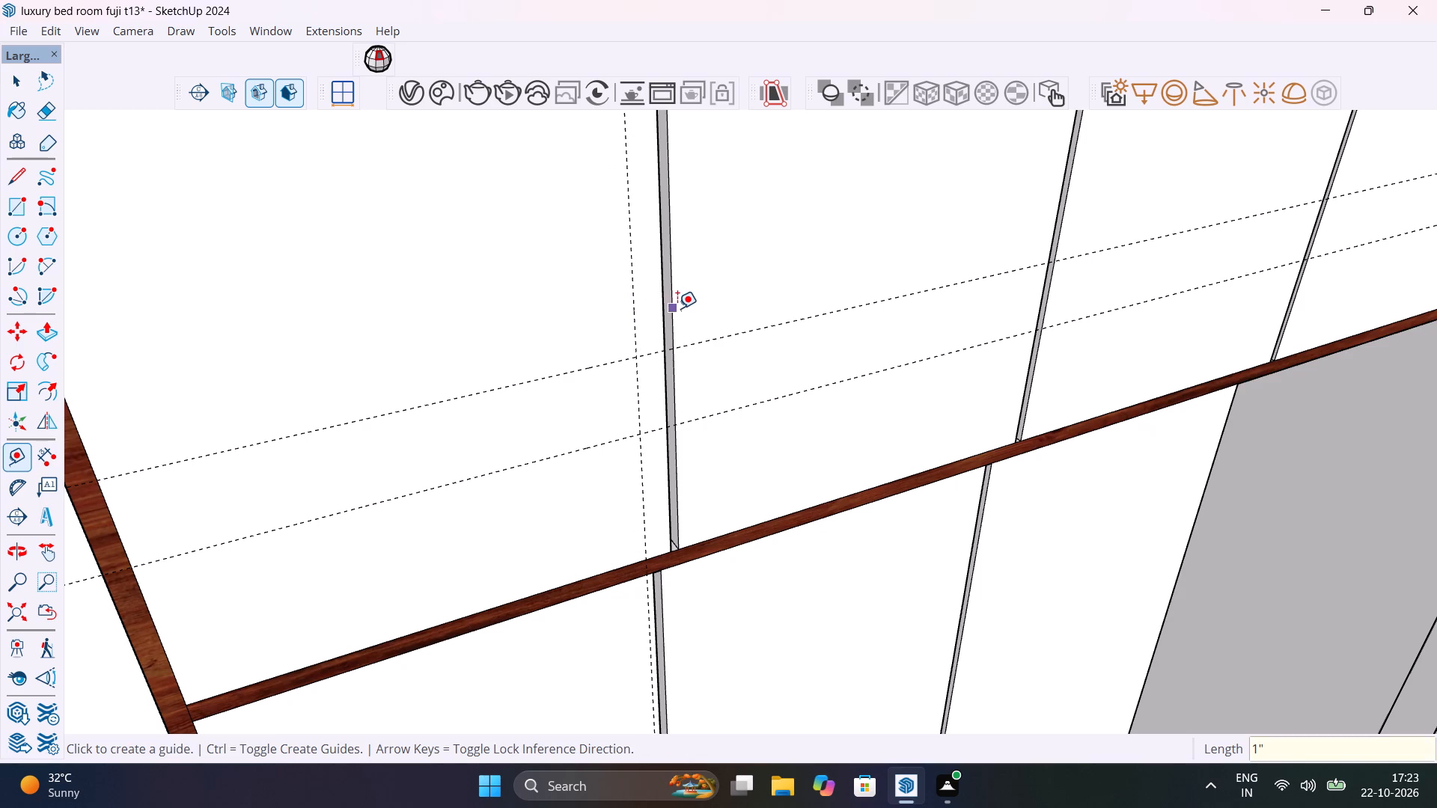
left_click(677, 307)
type("1\"")
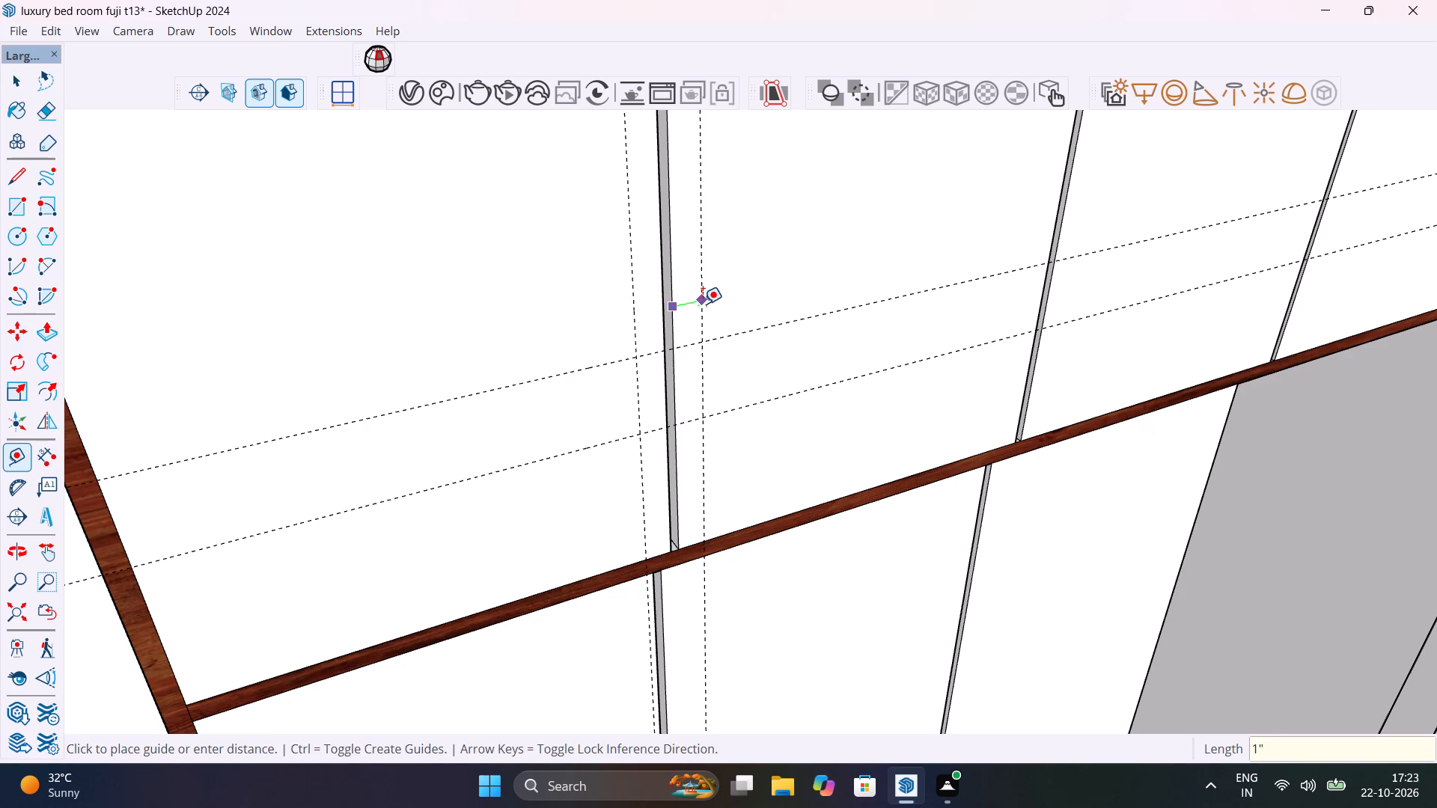
key("Return")
Place a vertical guide 1" in from the third upper door's edge at the gap with the second upper door.
scroll(703, 303, "down", 8)
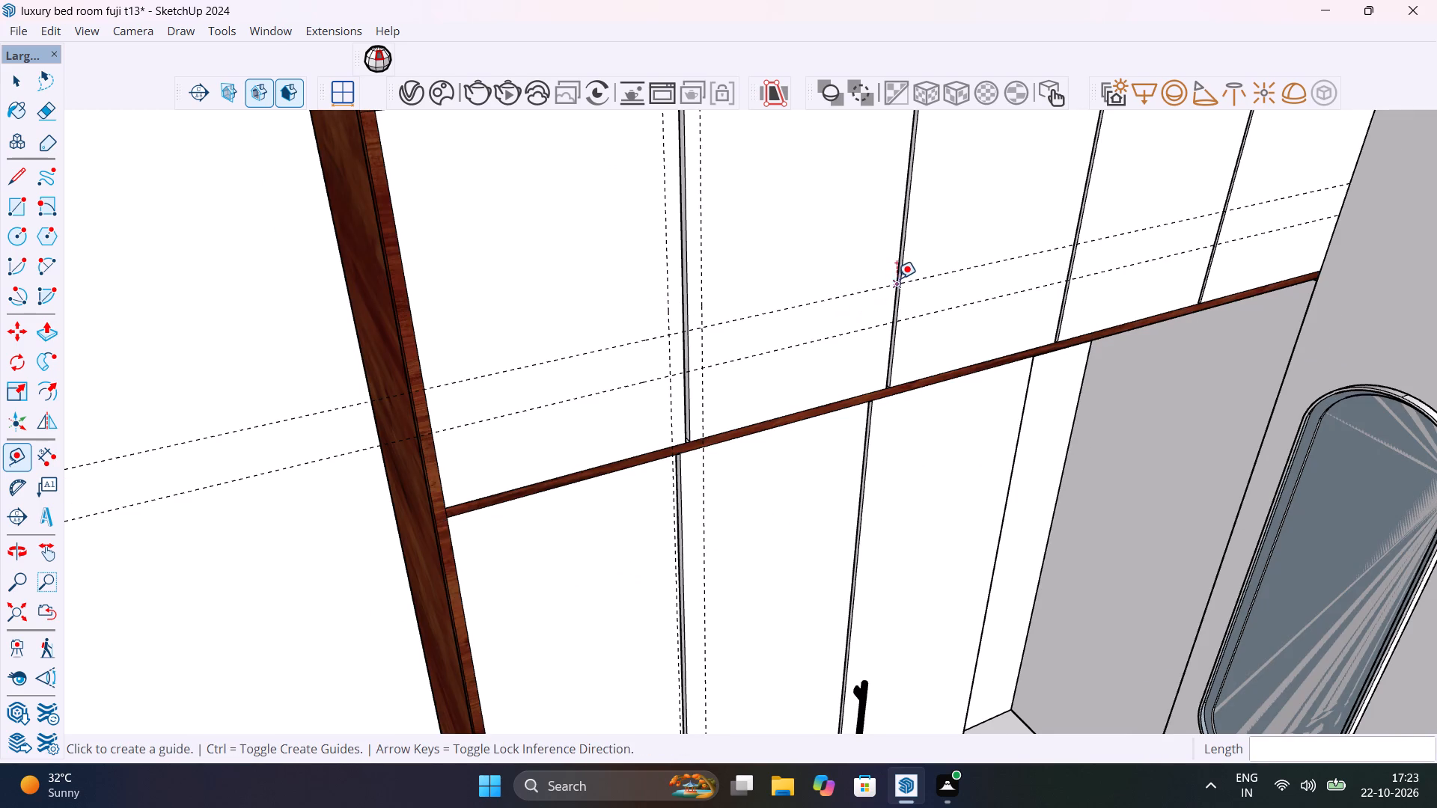
scroll(897, 277, "up", 7)
left_click(912, 274)
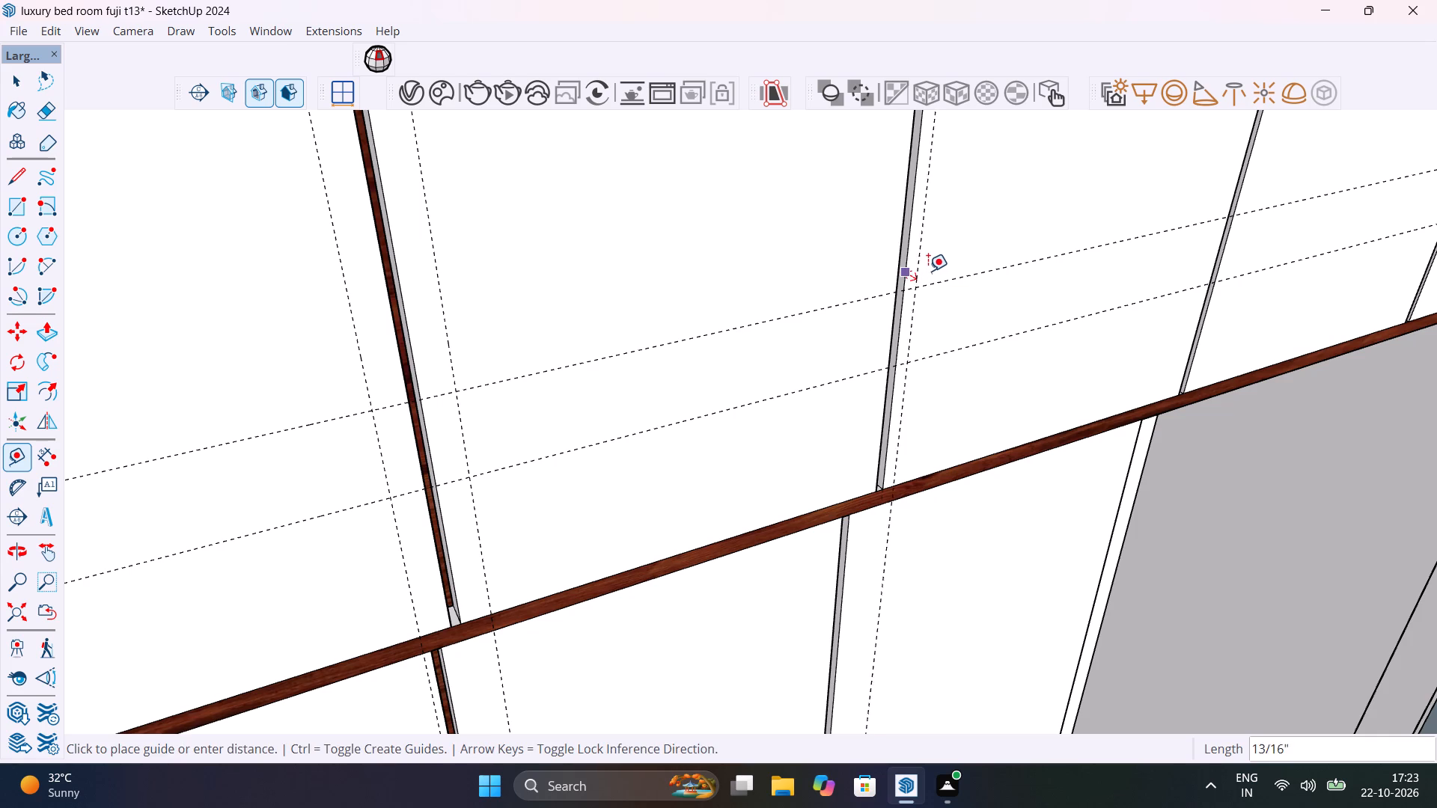
type("1\"")
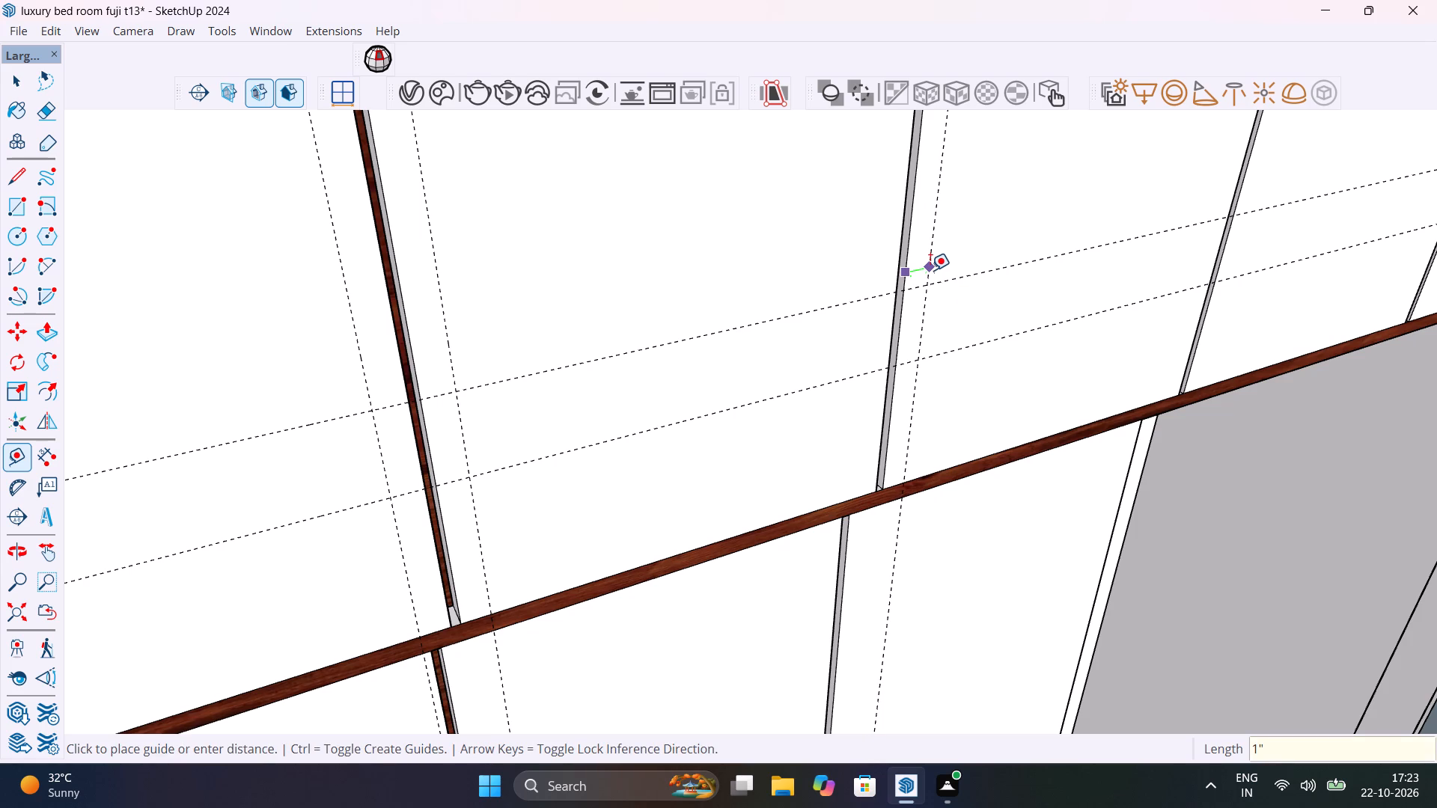
key("Return")
scroll(858, 275, "down", 12)
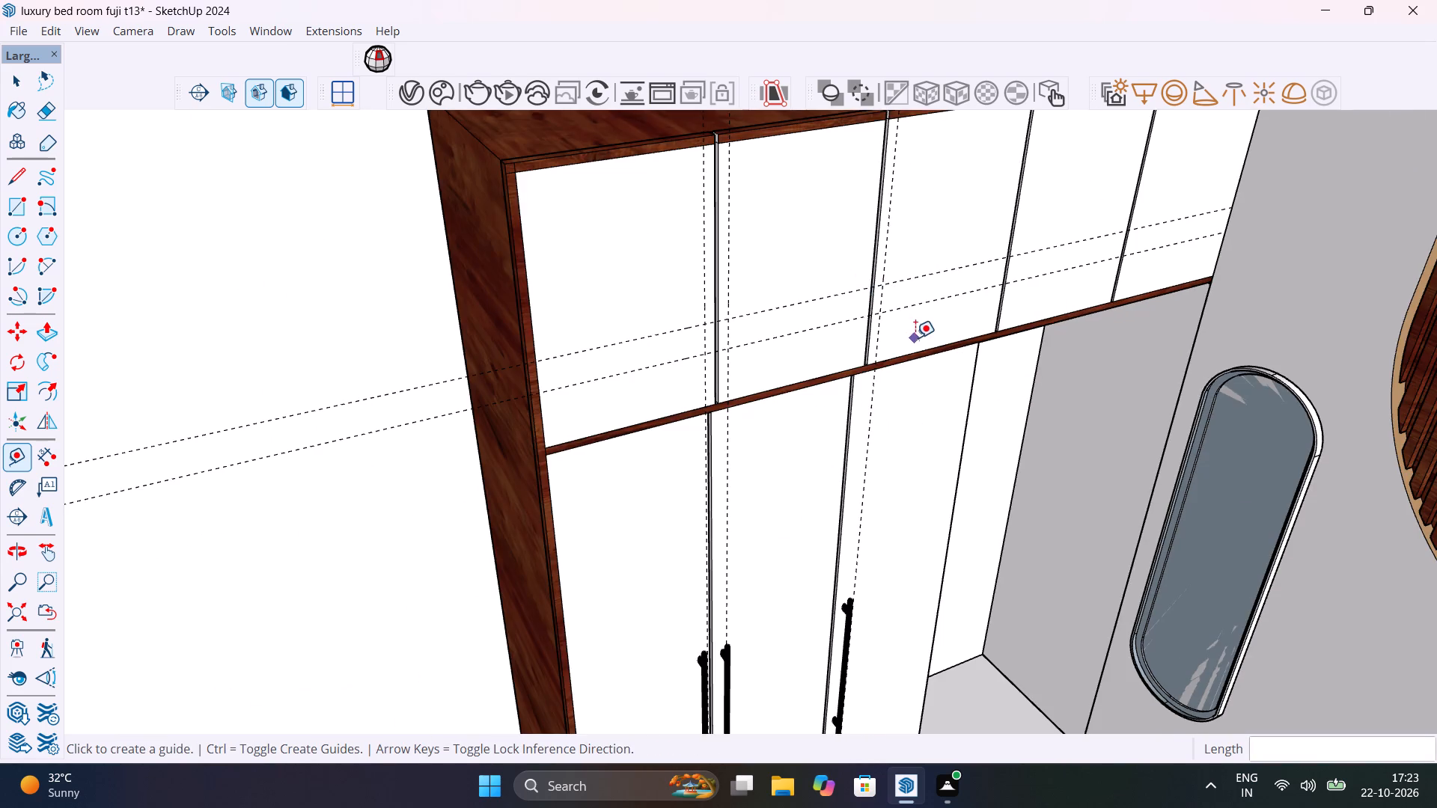
Place vertical guides 1" in from the facing edges of the fourth and fifth upper doors, one on each door.
middle_click_drag(915, 337, 475, 371)
scroll(723, 248, "up", 9)
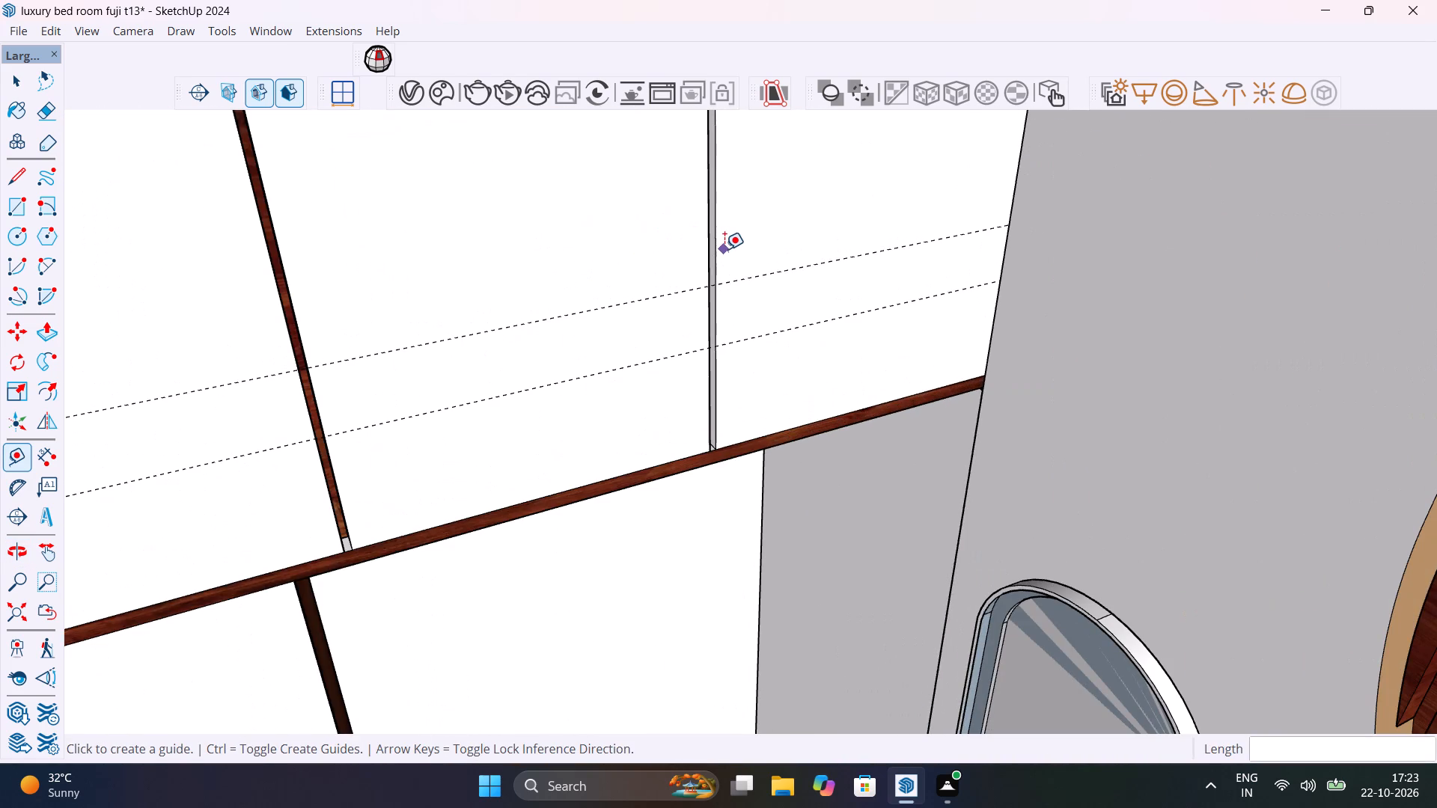
left_click(722, 256)
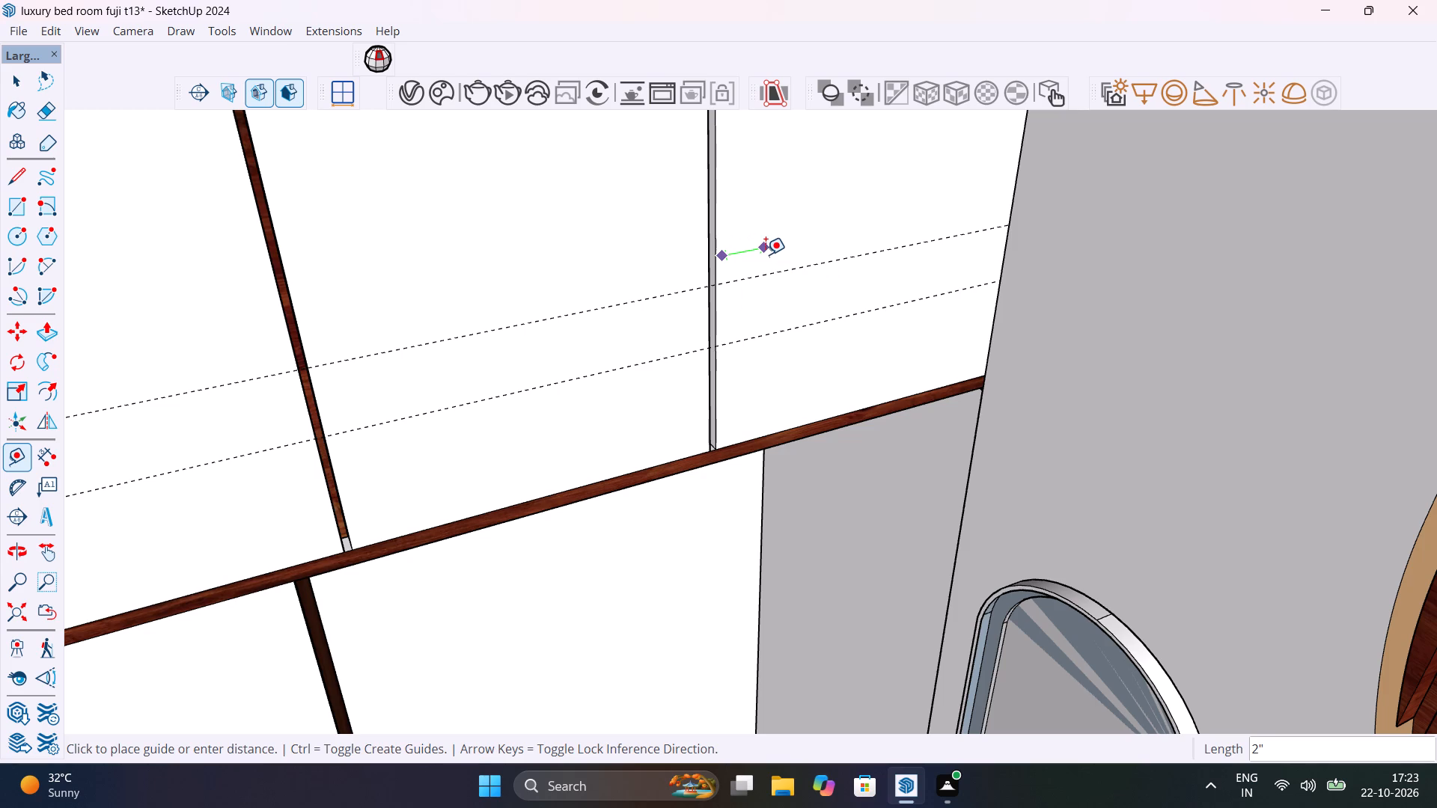
key("Escape")
left_click(716, 260)
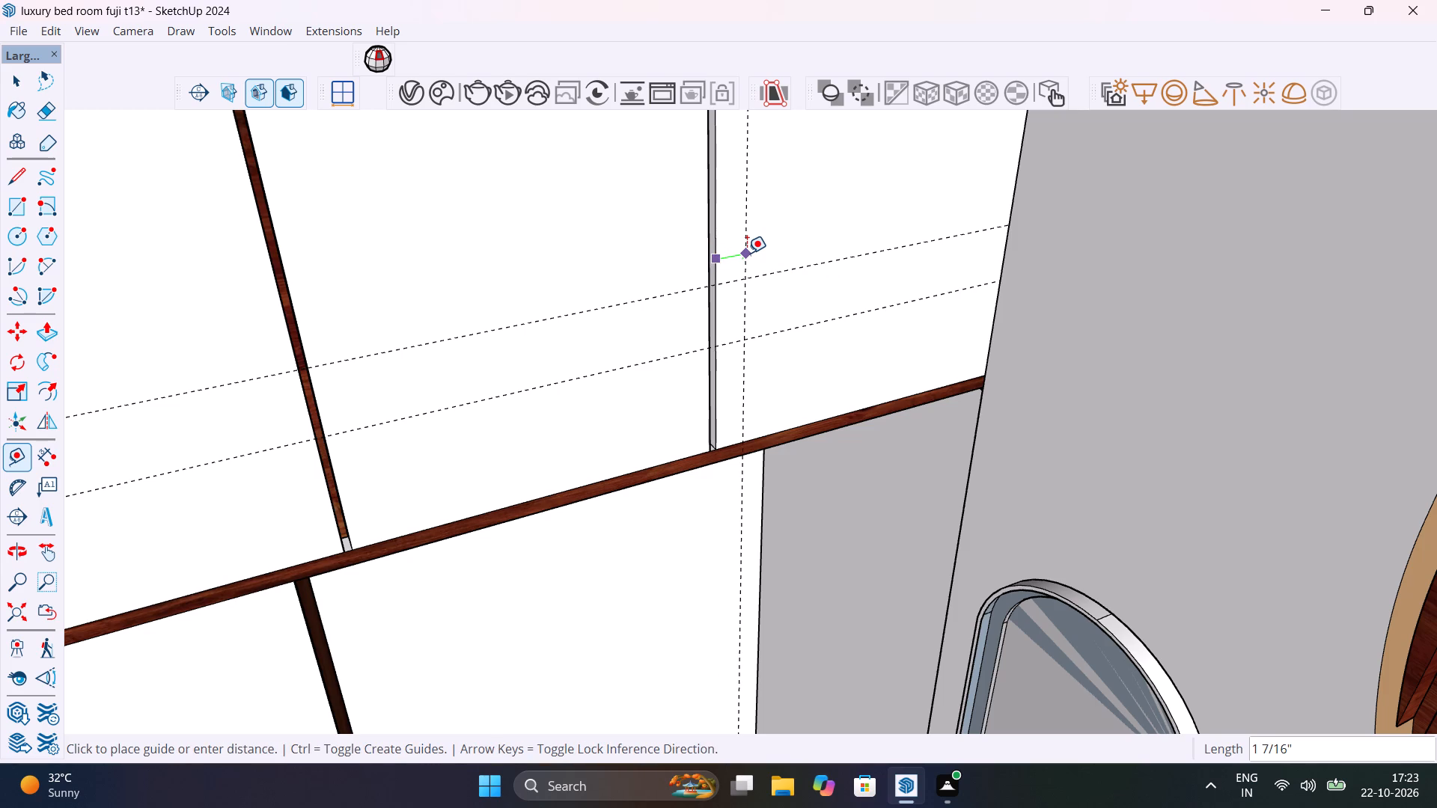
type("1\"")
key("Return")
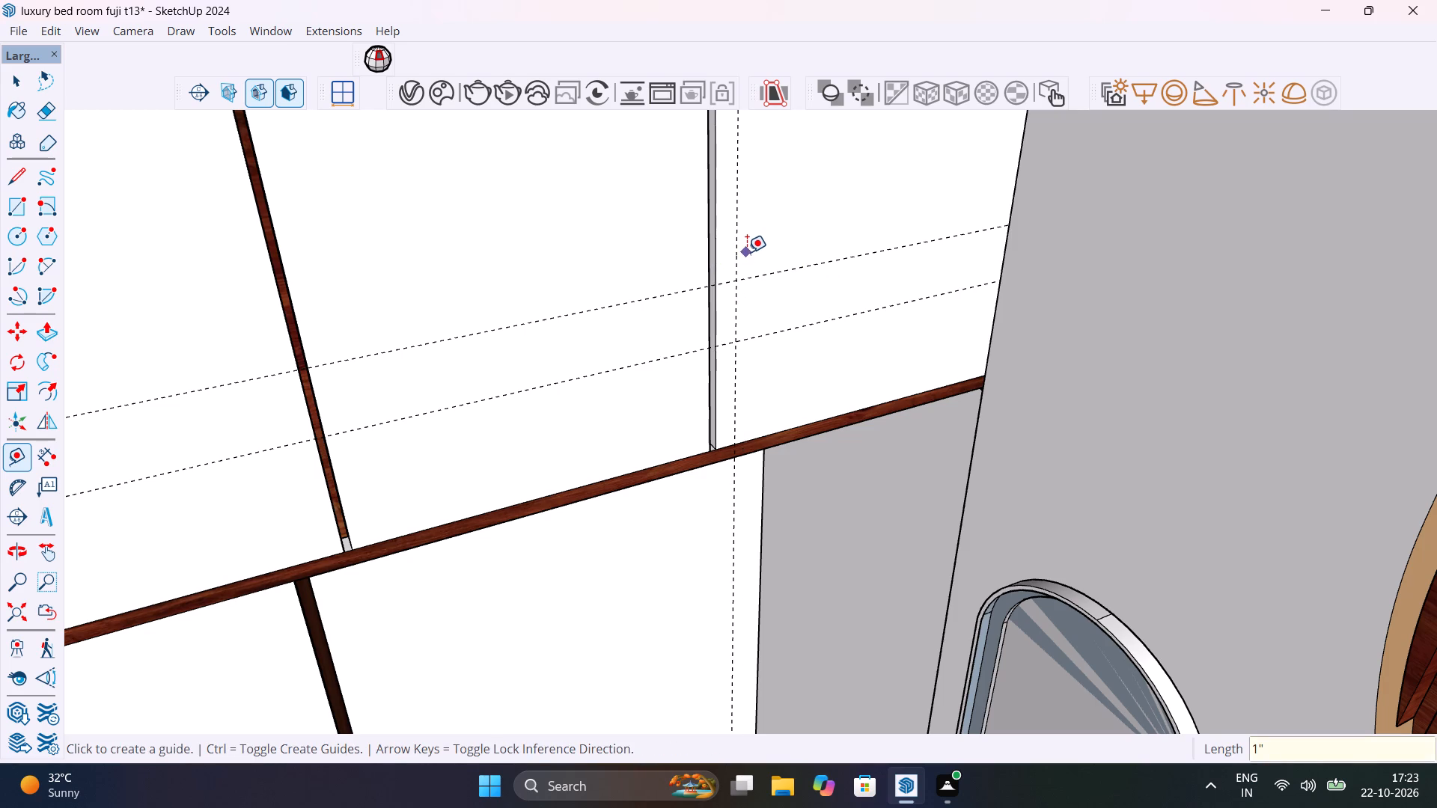
left_click(709, 267)
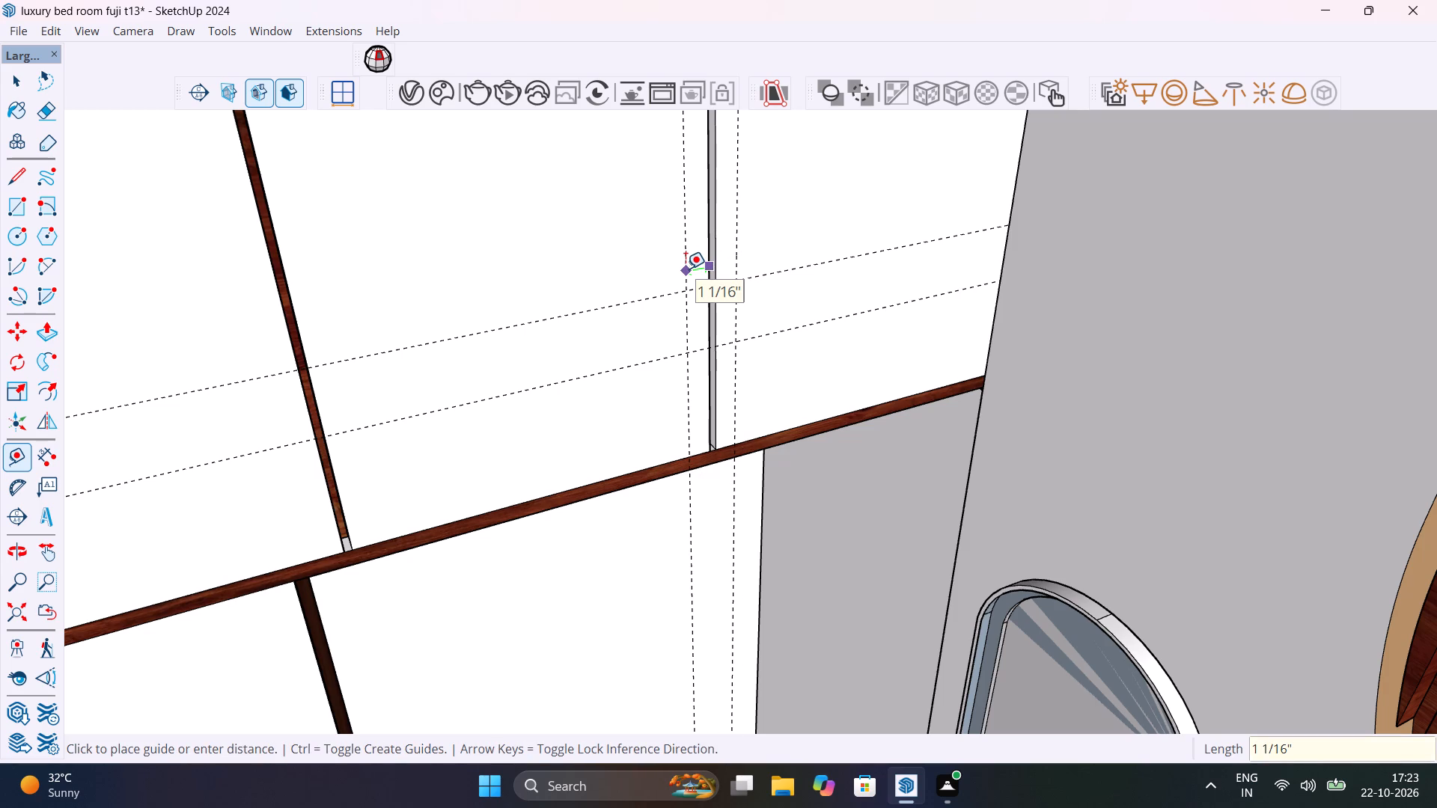
type("1\"")
key("Return")
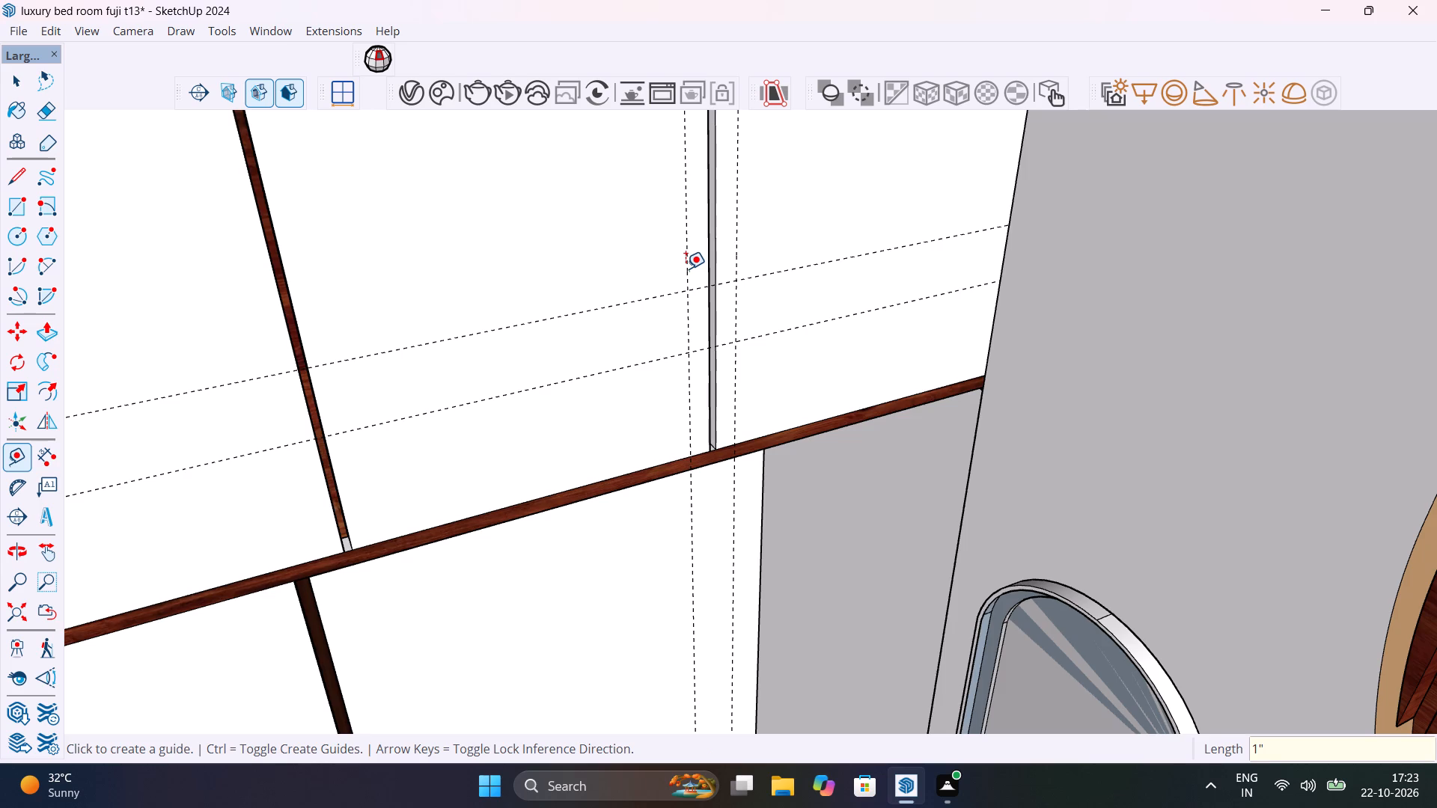
Rotate the black round knob in the handle collection onto its side so its stem points horizontally.
scroll(686, 269, "down", 14)
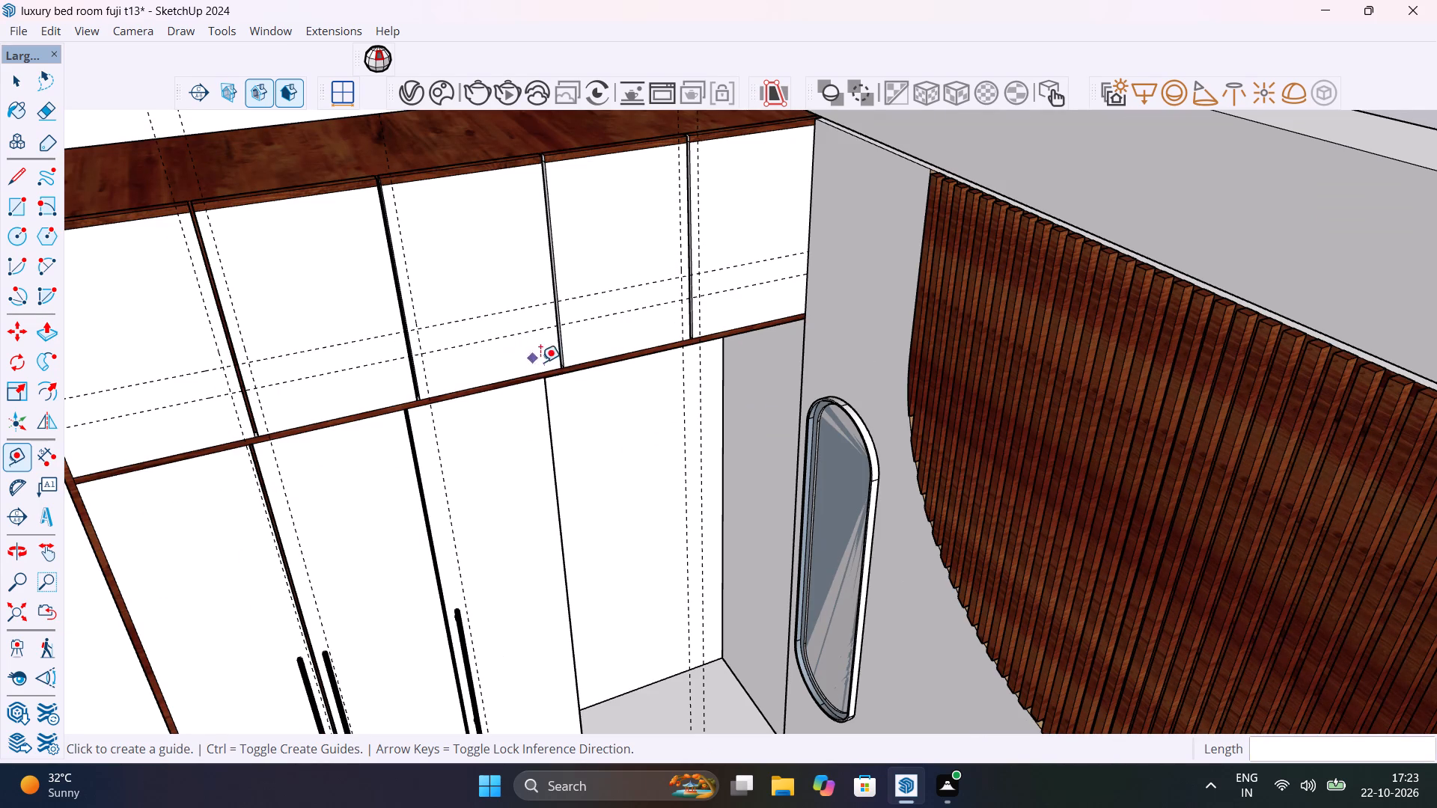
scroll(498, 308, "down", 4)
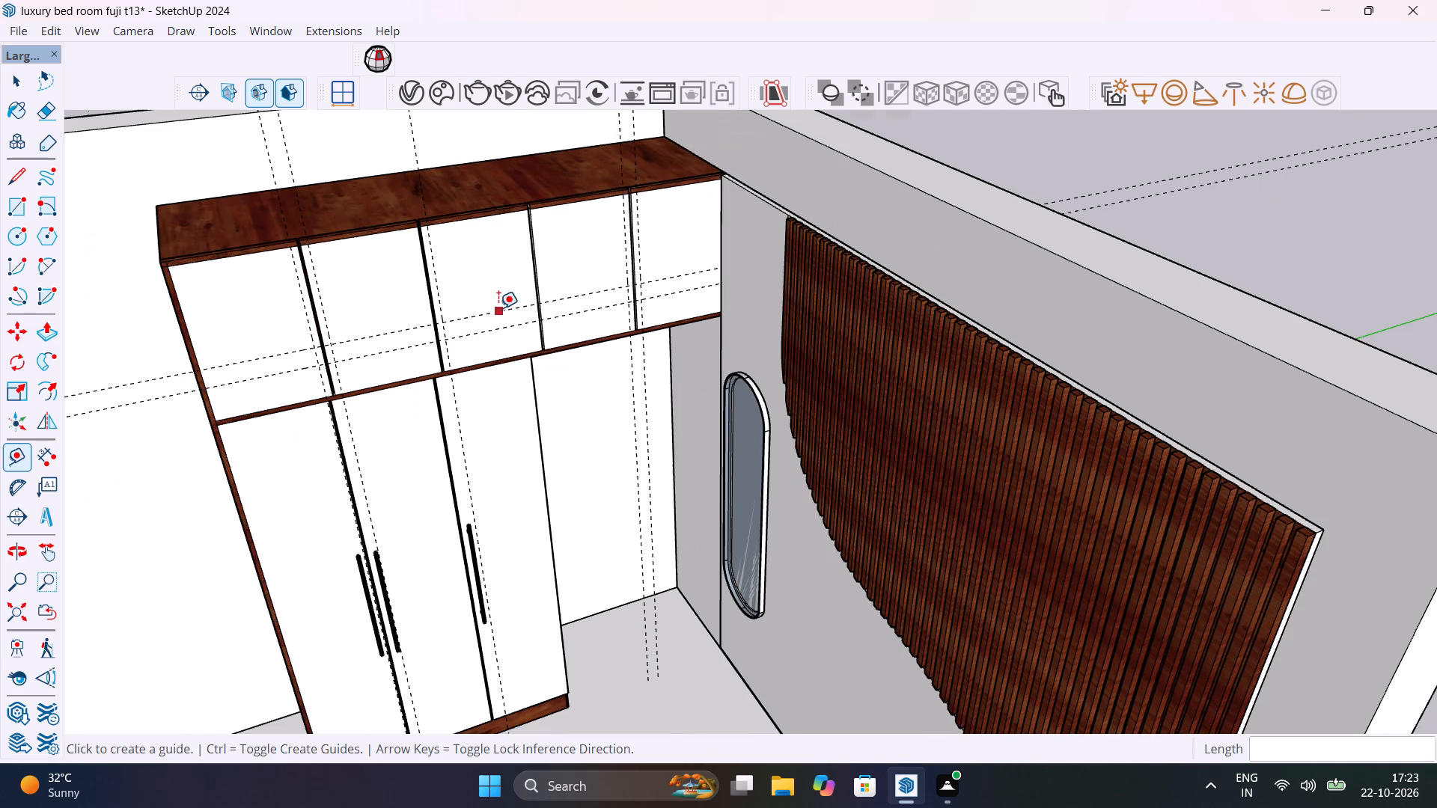
middle_click_drag(521, 344, 648, 321)
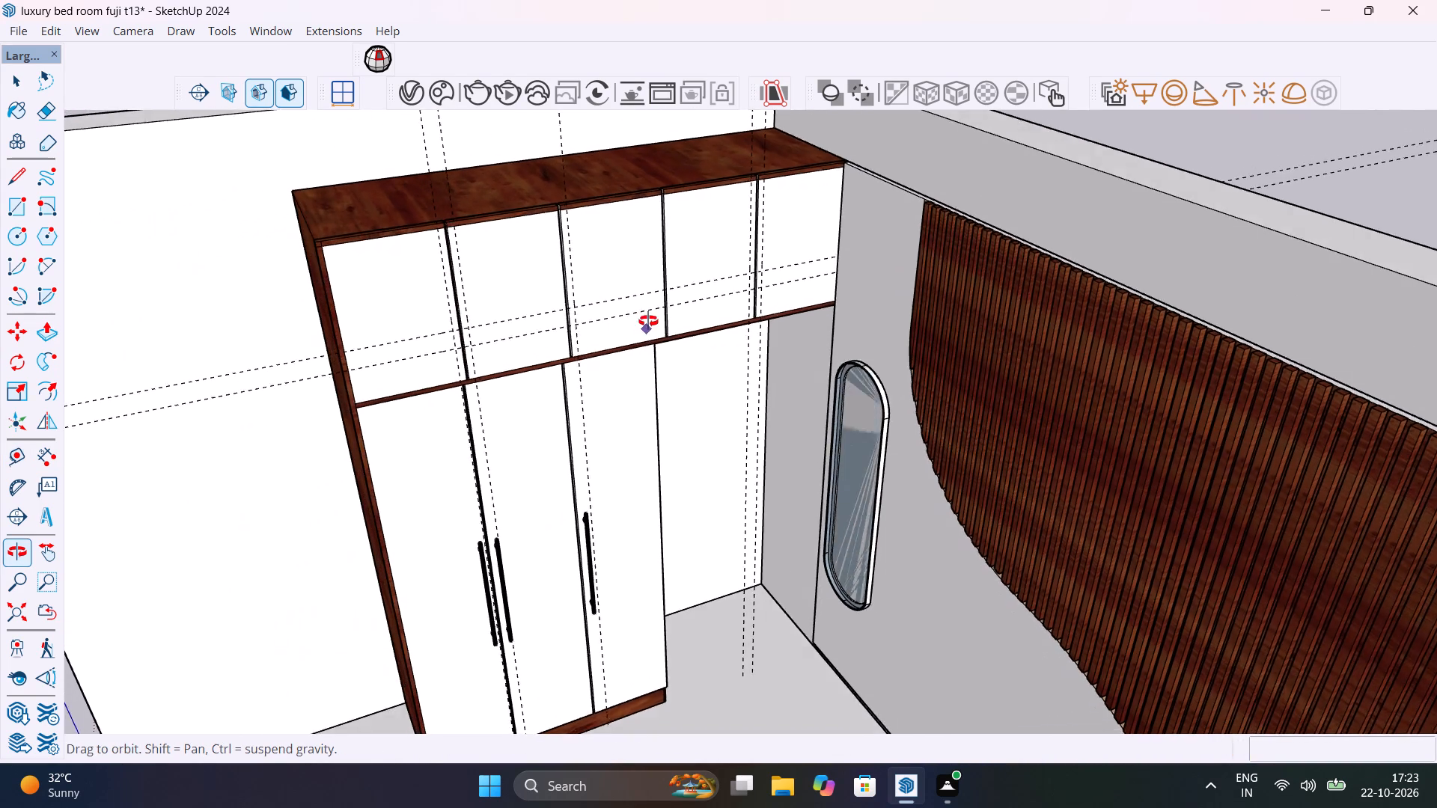
middle_click_drag(648, 321, 692, 299)
key("space")
scroll(699, 329, "down", 8)
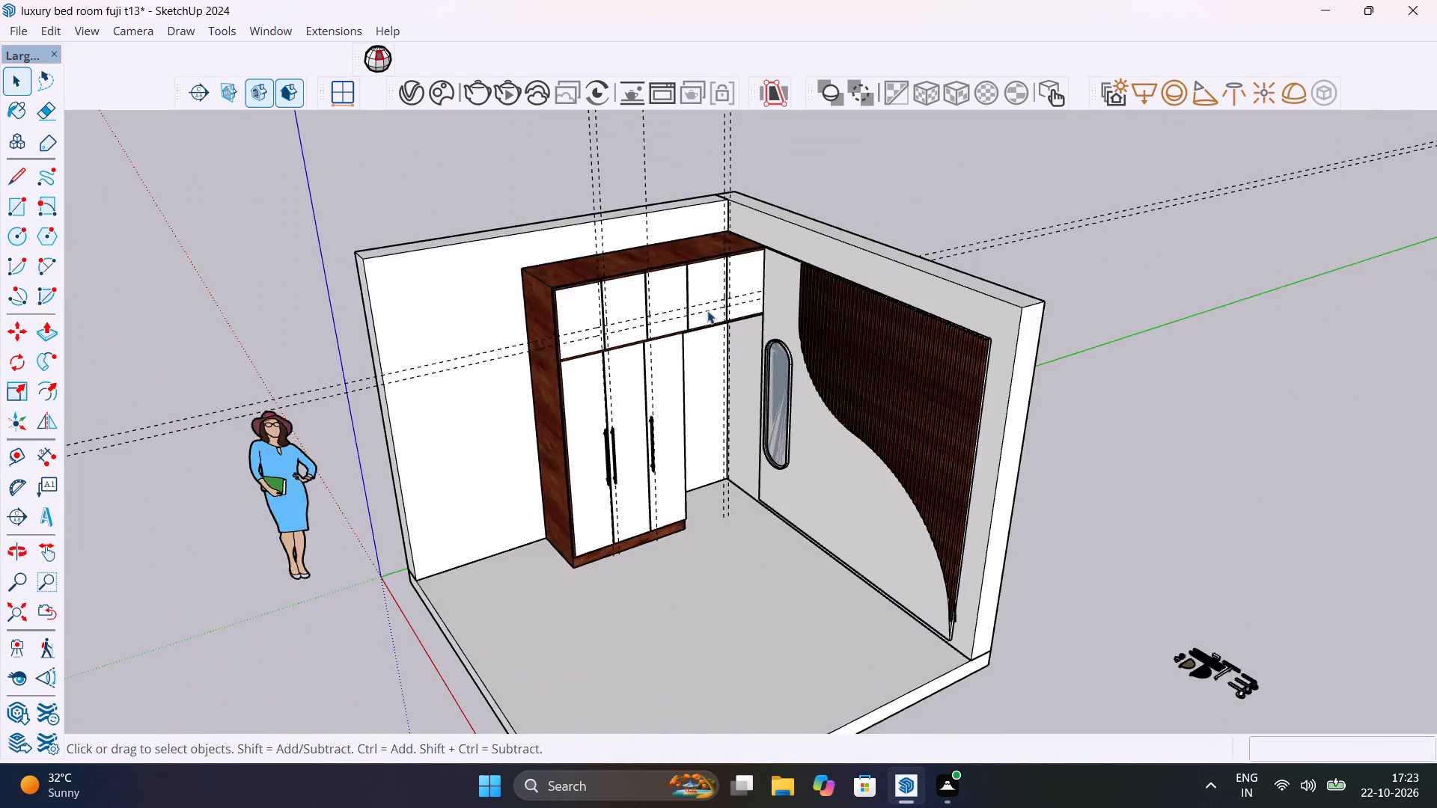
scroll(707, 310, "down", 5)
scroll(991, 522, "up", 20)
scroll(991, 522, "up", 8)
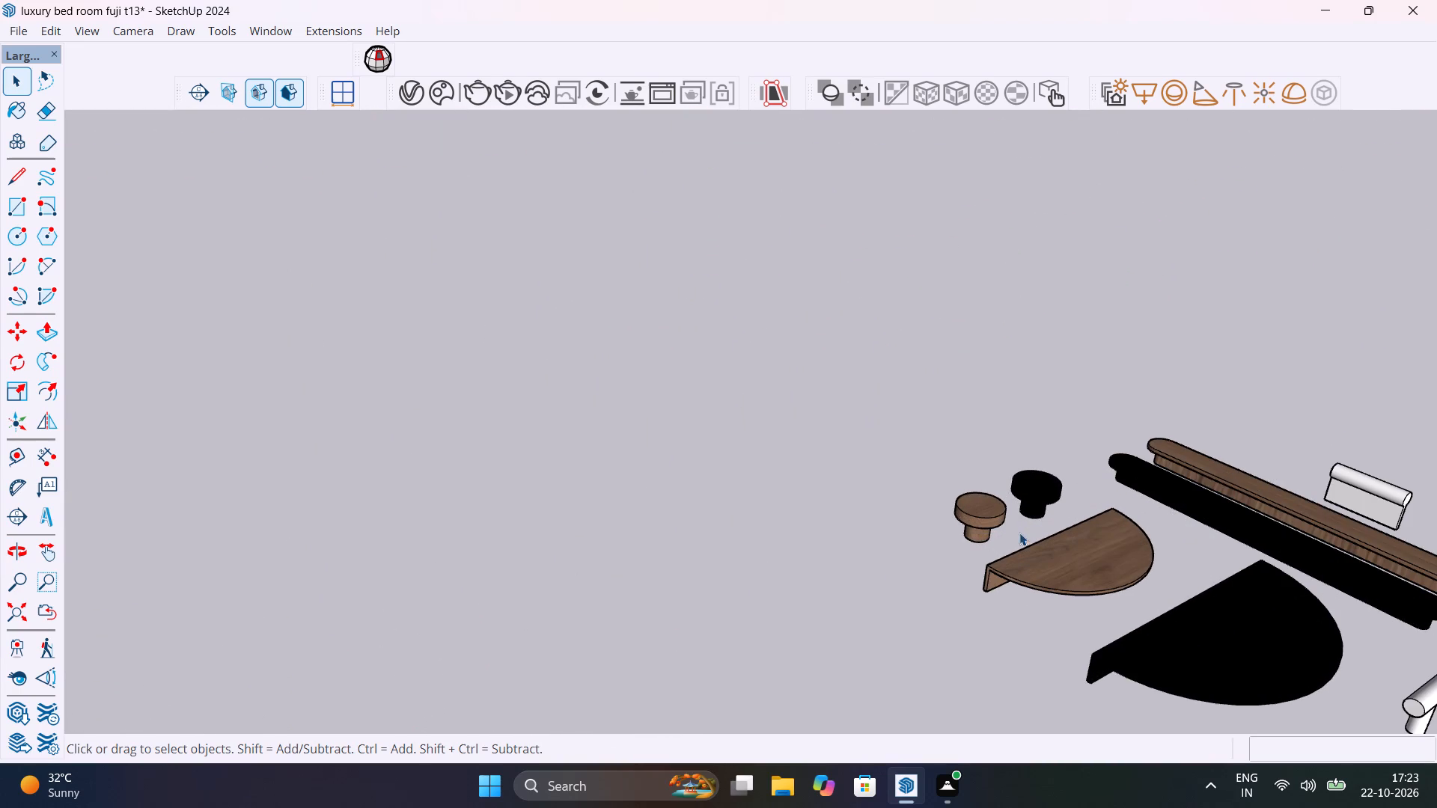
left_click(1040, 512)
key("m")
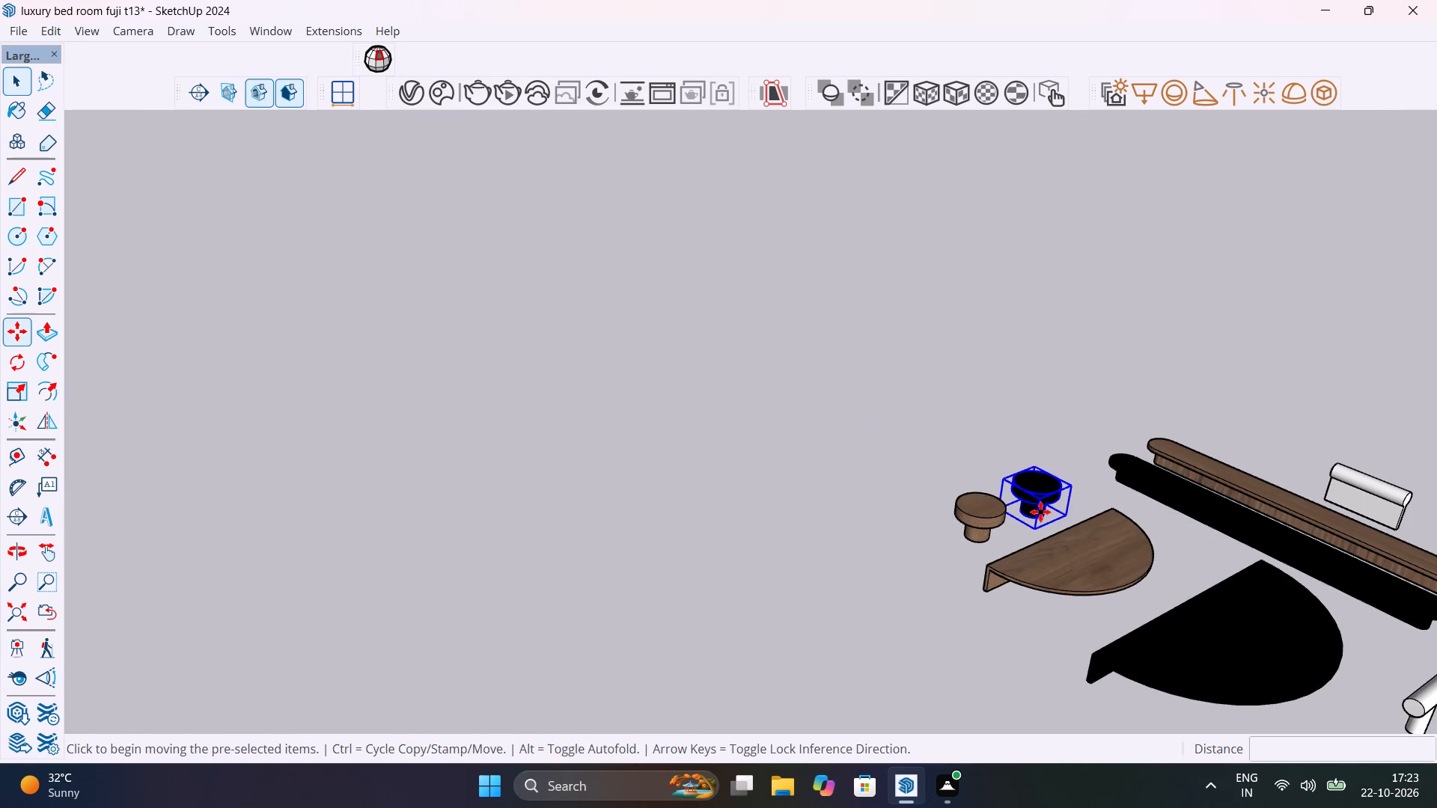
left_click(1040, 512)
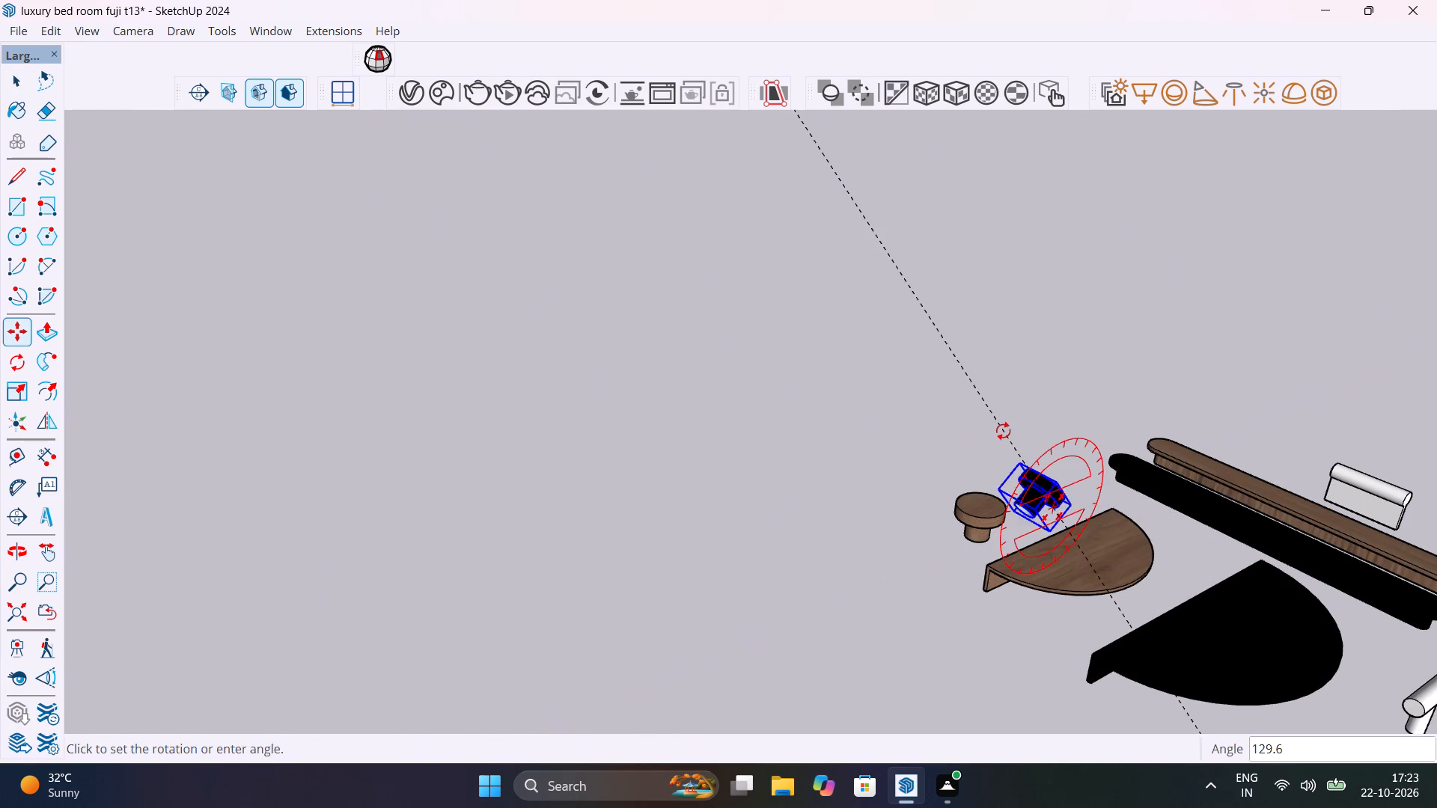
left_click(1052, 427)
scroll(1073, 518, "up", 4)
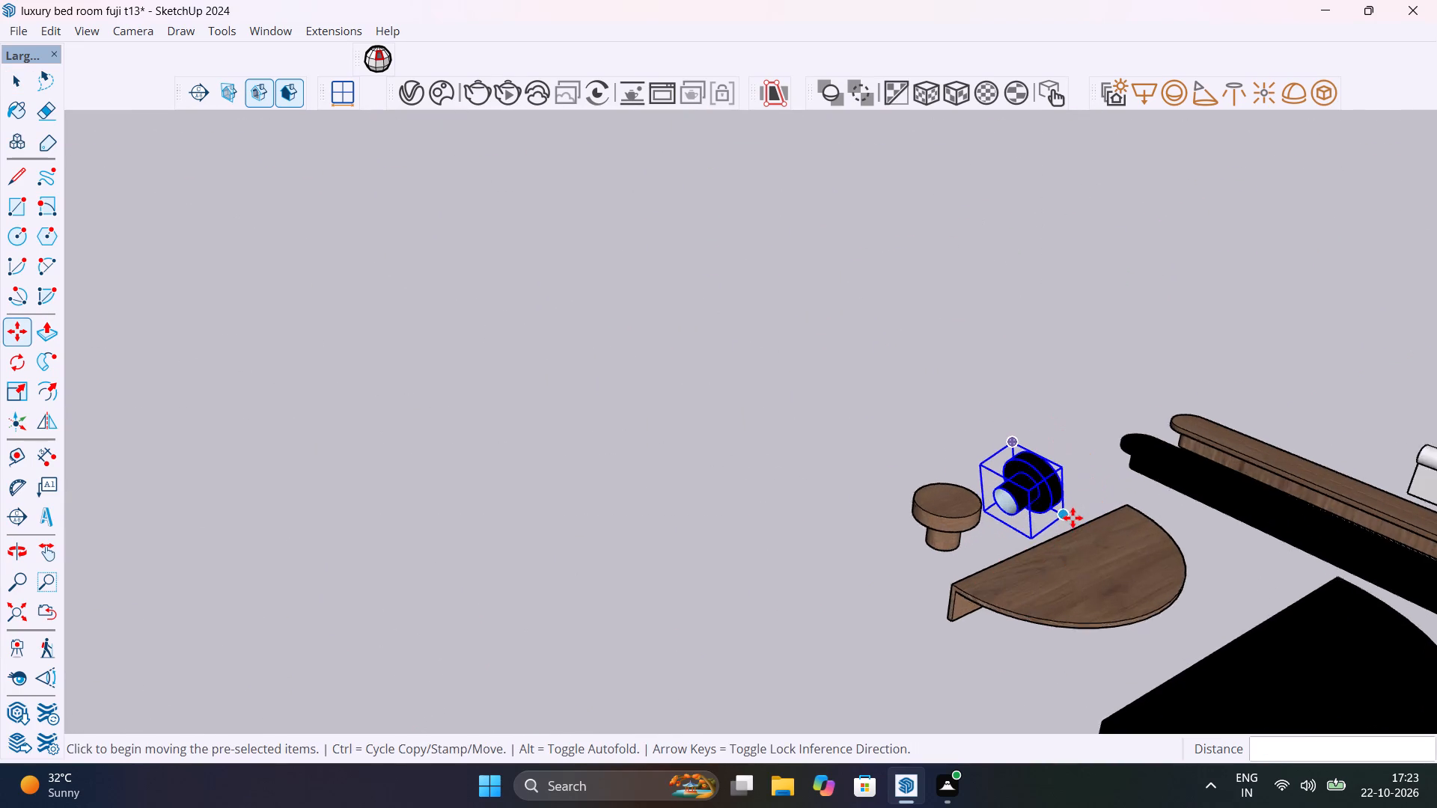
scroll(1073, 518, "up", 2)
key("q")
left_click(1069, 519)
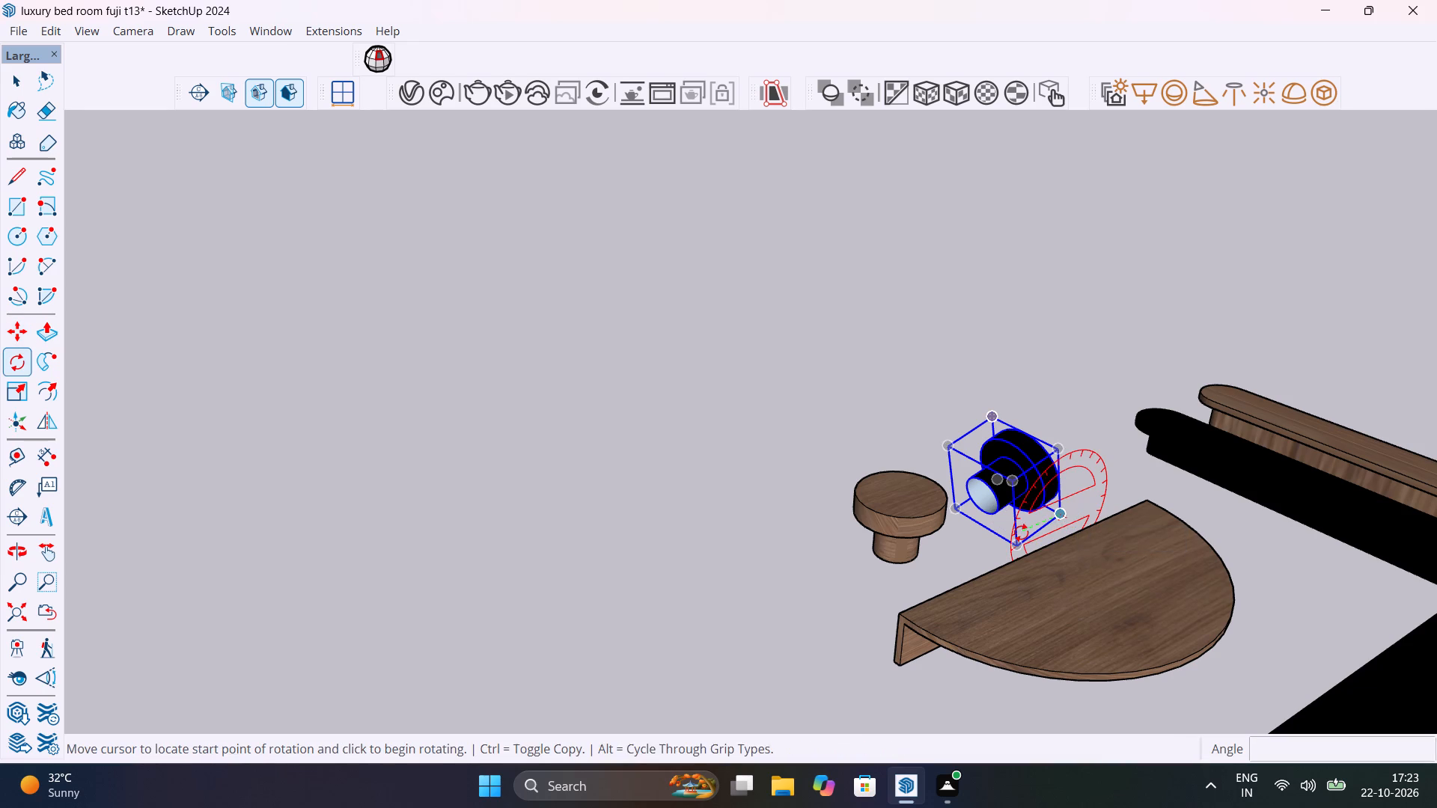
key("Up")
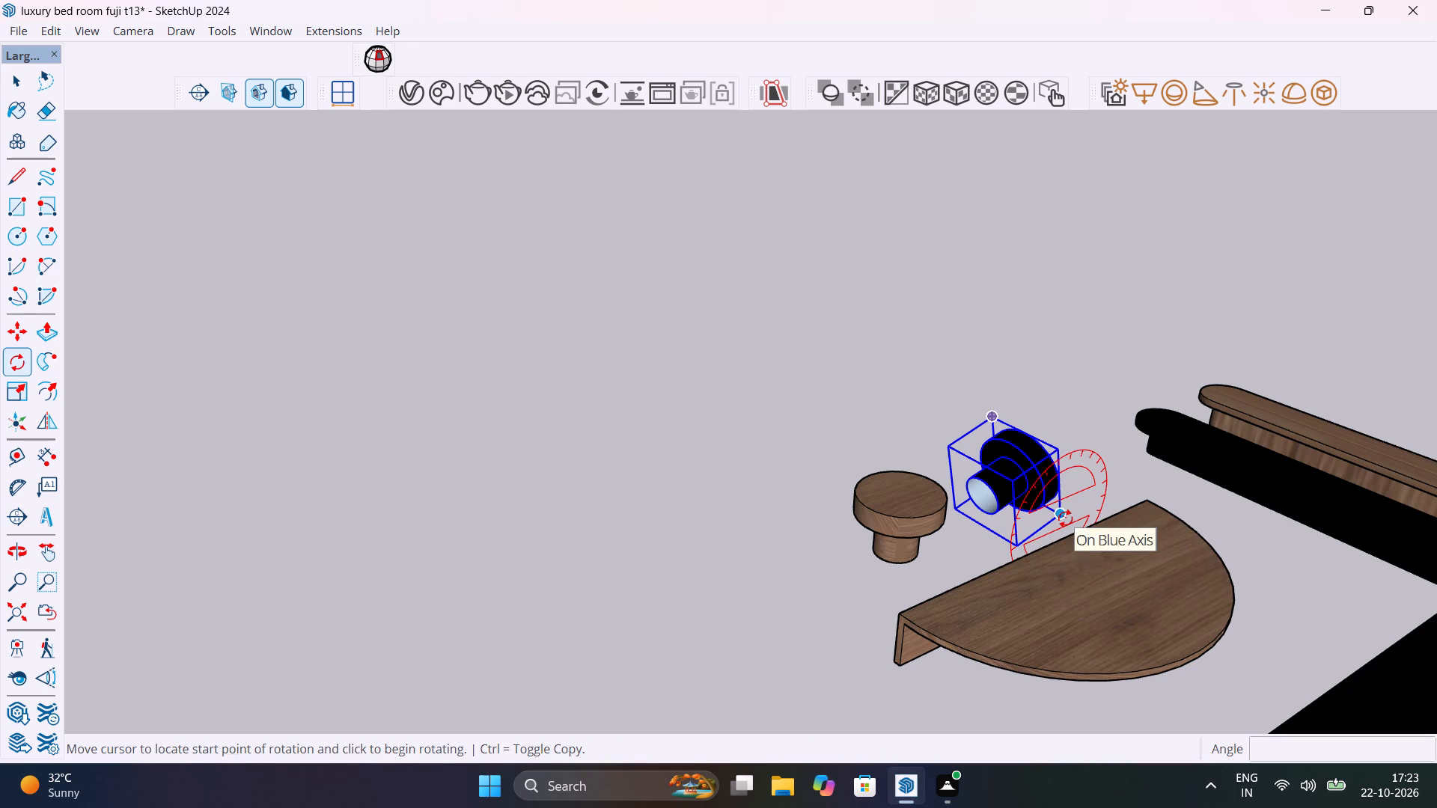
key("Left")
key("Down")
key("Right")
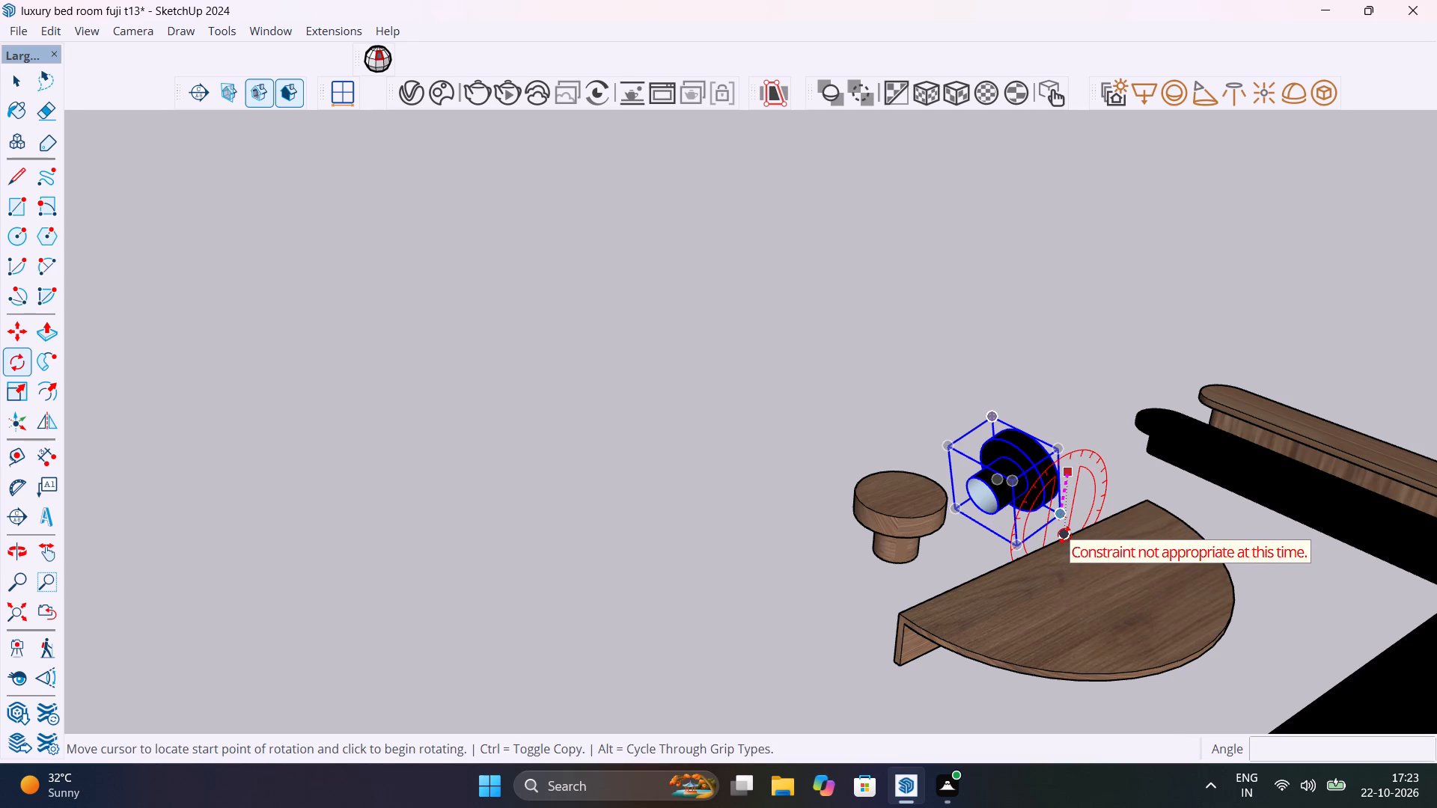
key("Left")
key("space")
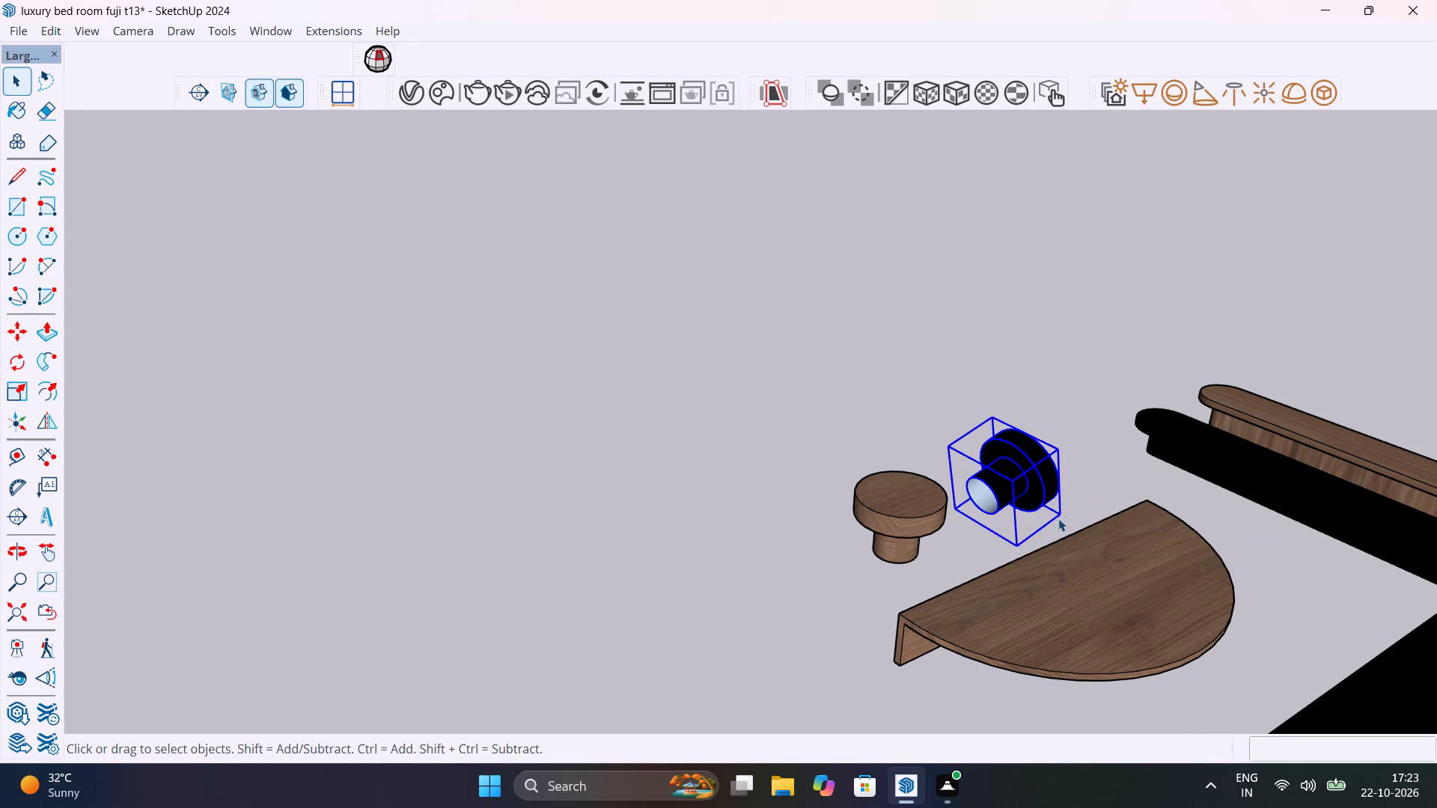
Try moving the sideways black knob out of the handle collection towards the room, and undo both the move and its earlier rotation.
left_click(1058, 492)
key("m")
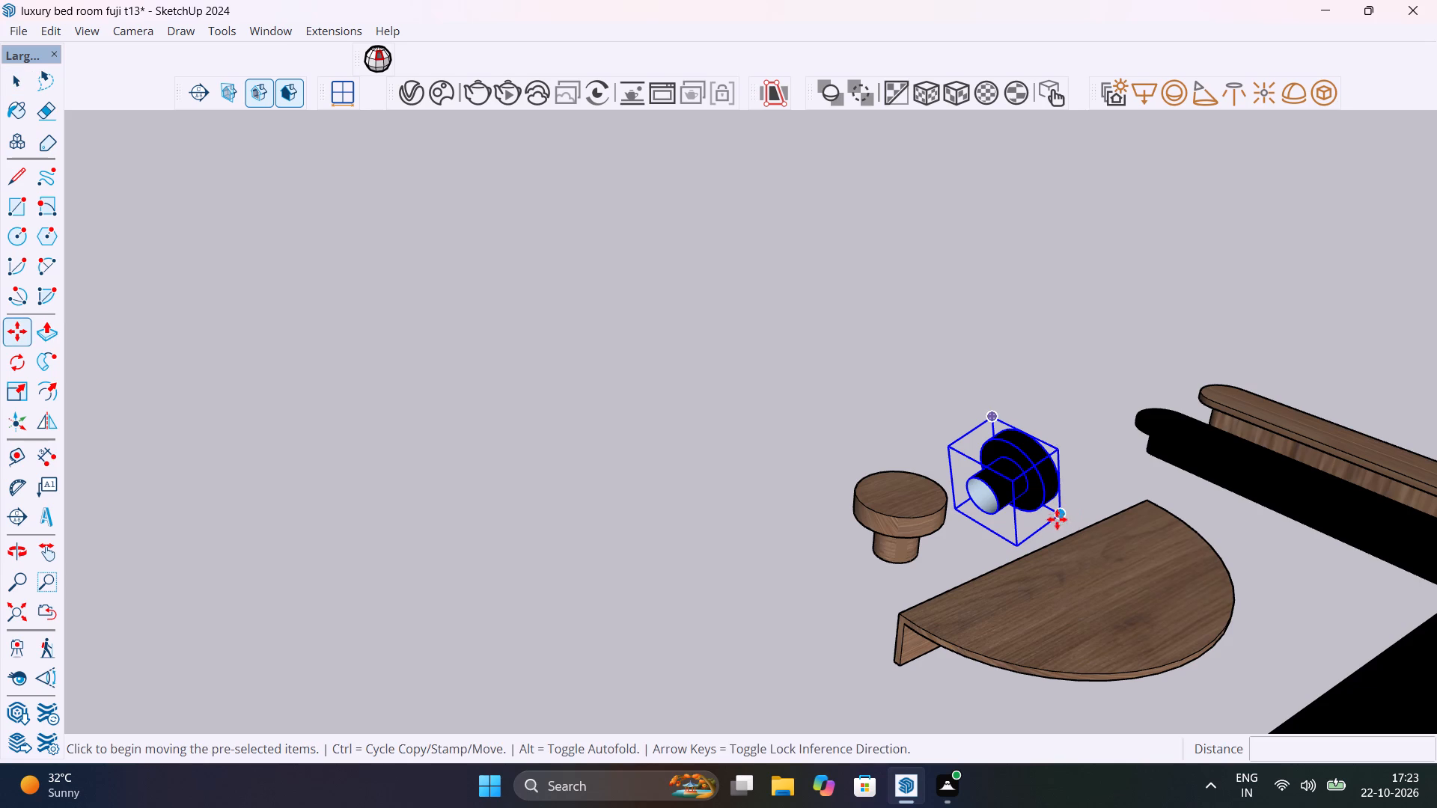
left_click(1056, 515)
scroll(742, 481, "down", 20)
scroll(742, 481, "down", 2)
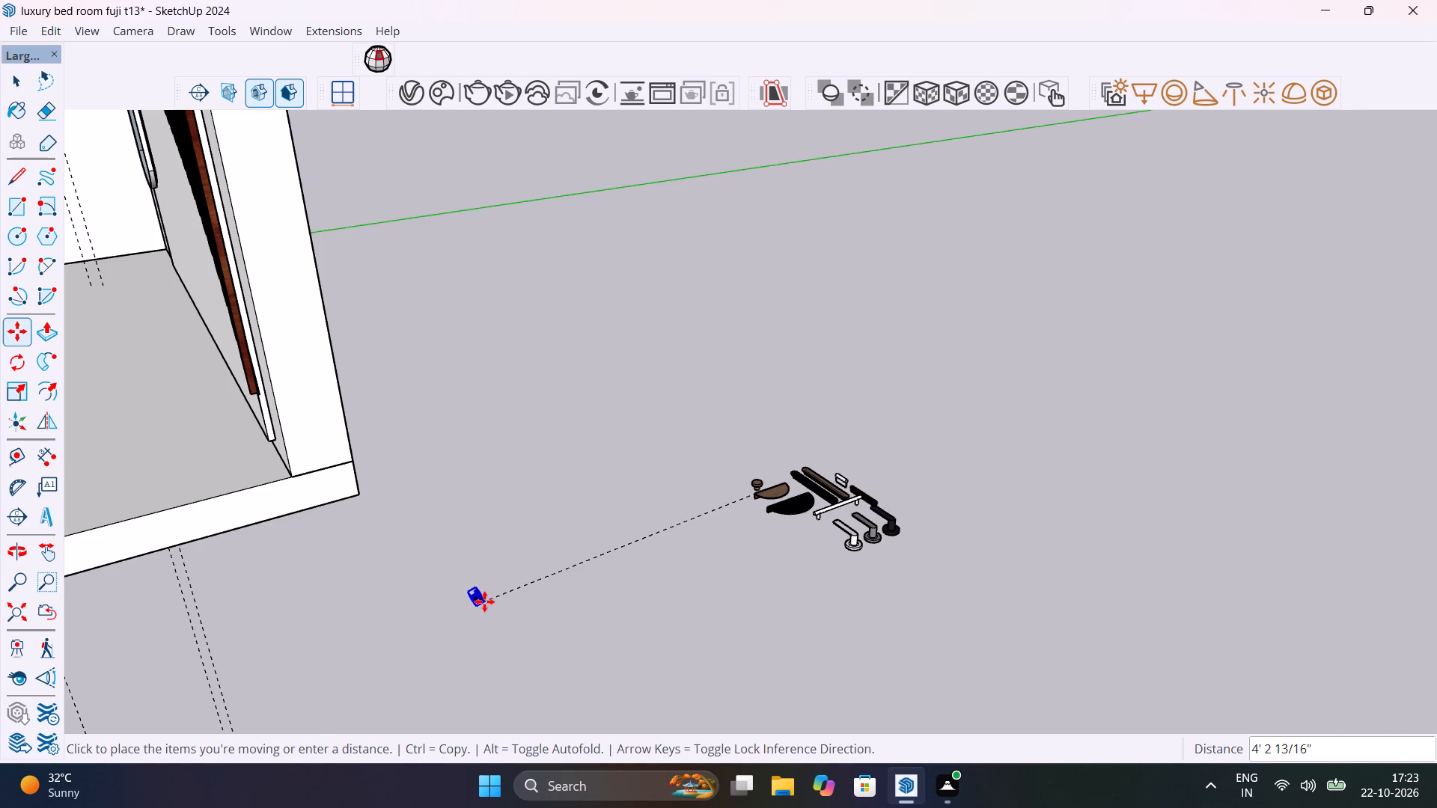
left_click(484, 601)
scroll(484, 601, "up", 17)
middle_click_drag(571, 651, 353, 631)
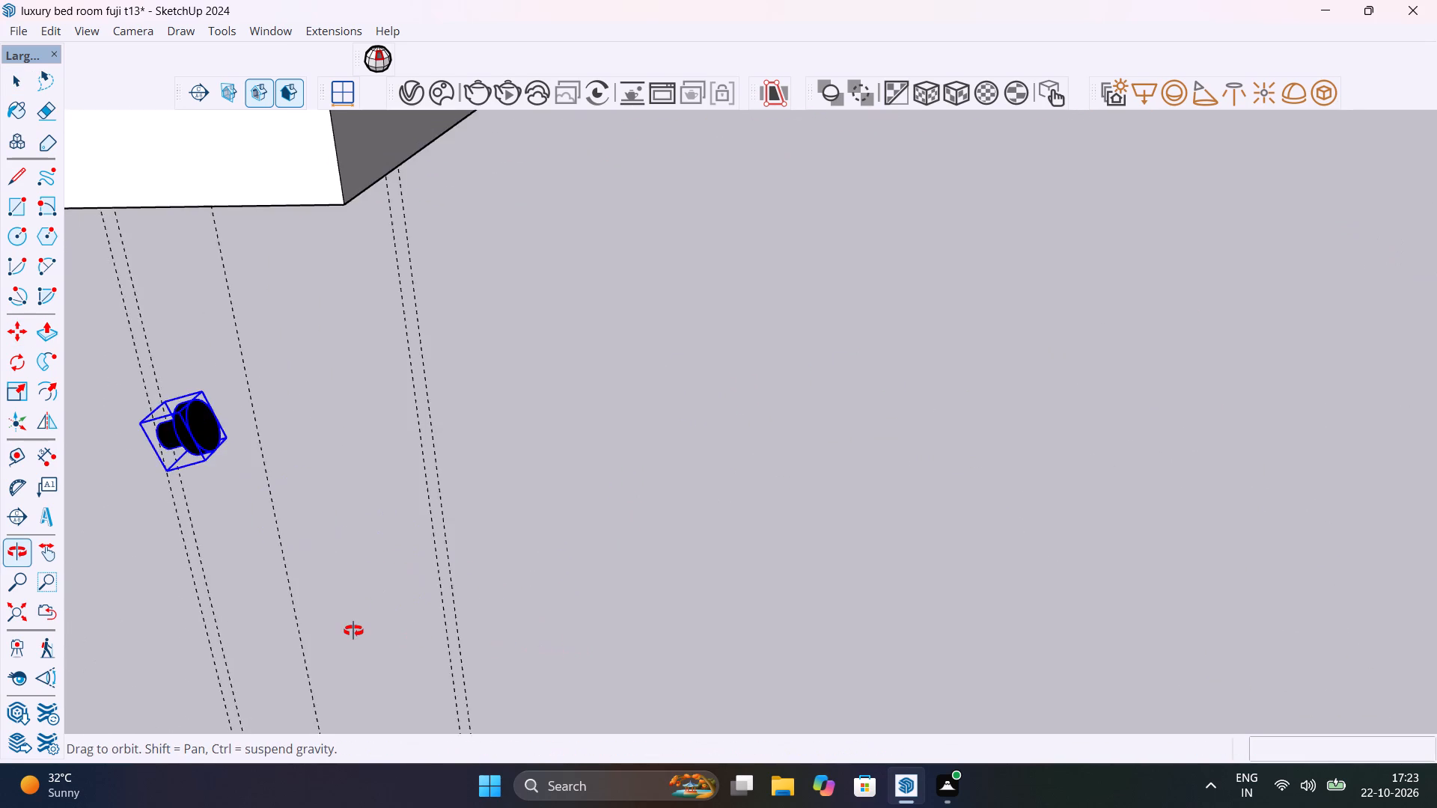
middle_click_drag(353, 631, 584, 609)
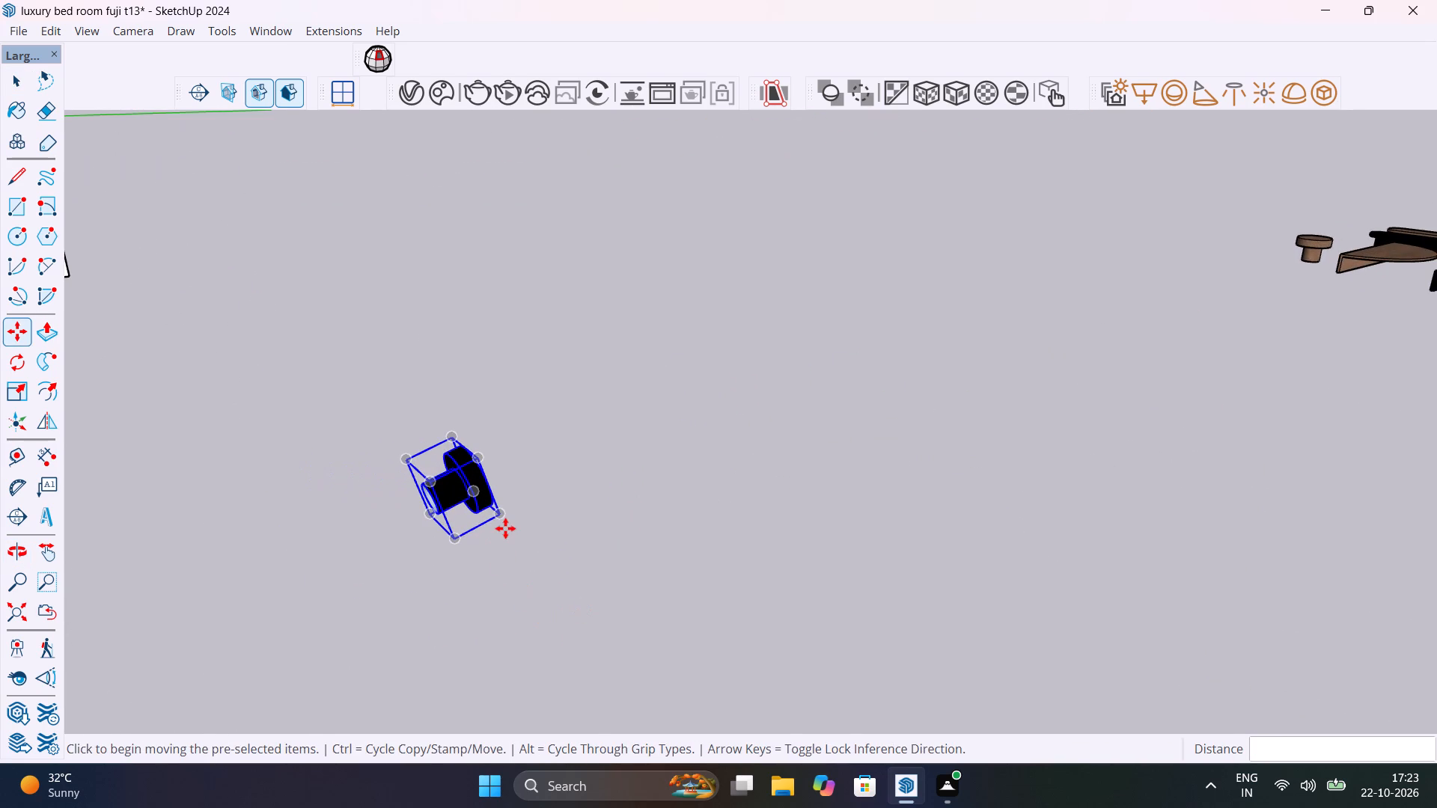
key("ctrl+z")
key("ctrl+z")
Move the upright black round knob from the handle collection onto the bedroom floor in front of the wardrobe.
scroll(653, 449, "down", 6)
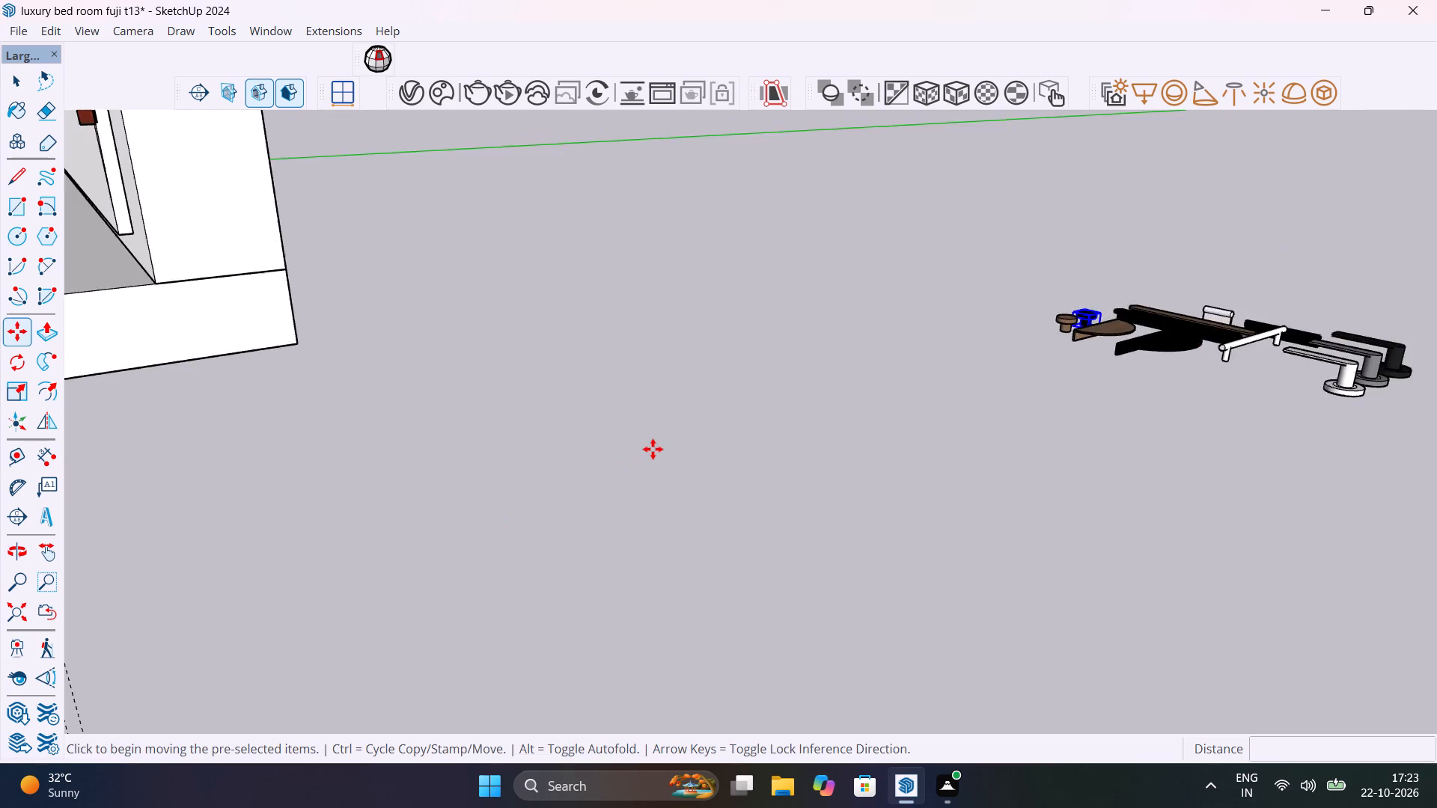
scroll(653, 449, "down", 9)
scroll(927, 381, "up", 15)
middle_click_drag(915, 355, 912, 486)
scroll(912, 486, "up", 1)
left_click(924, 309)
scroll(638, 342, "down", 8)
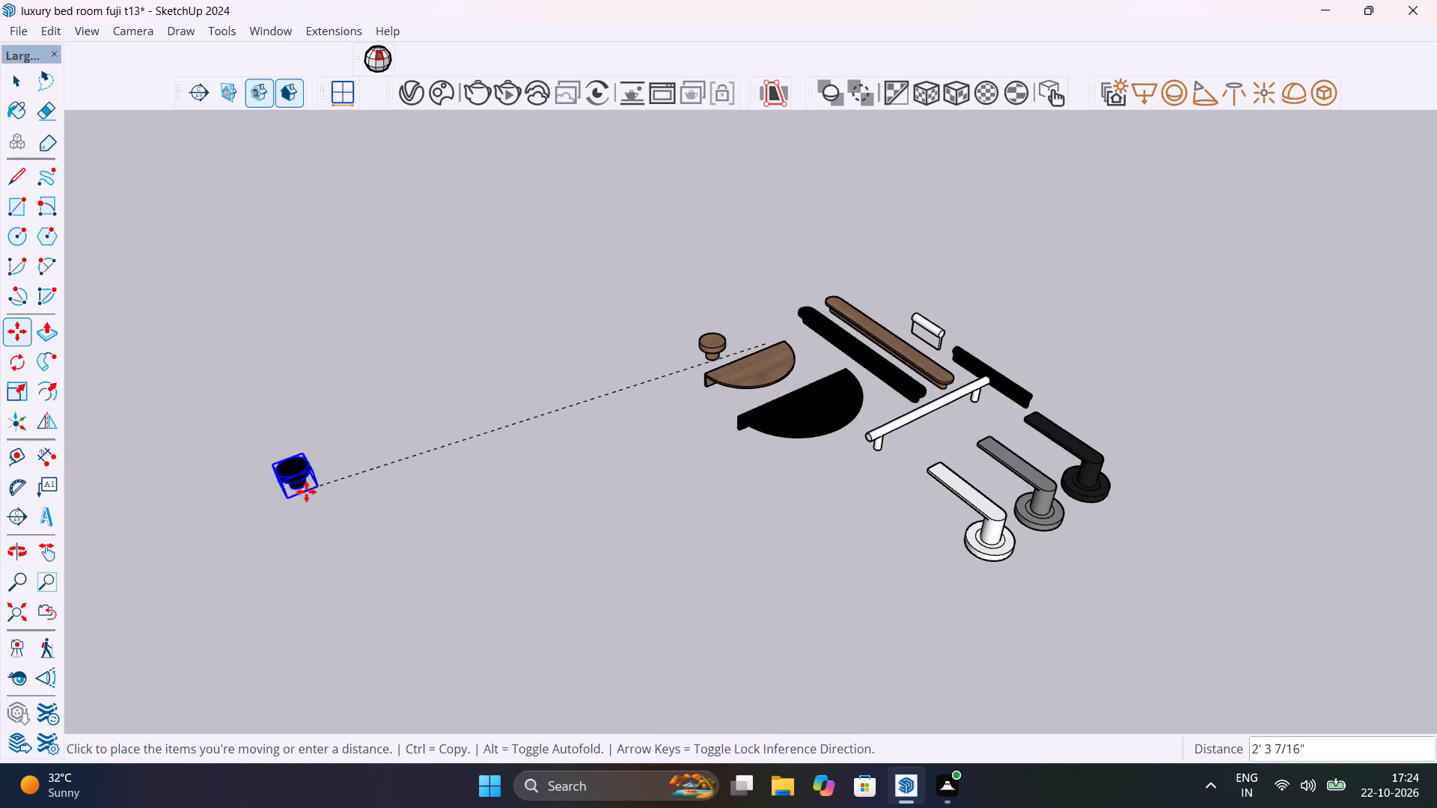
scroll(306, 491, "down", 20)
scroll(306, 491, "down", 4)
middle_click_drag(332, 492, 777, 465, "shift")
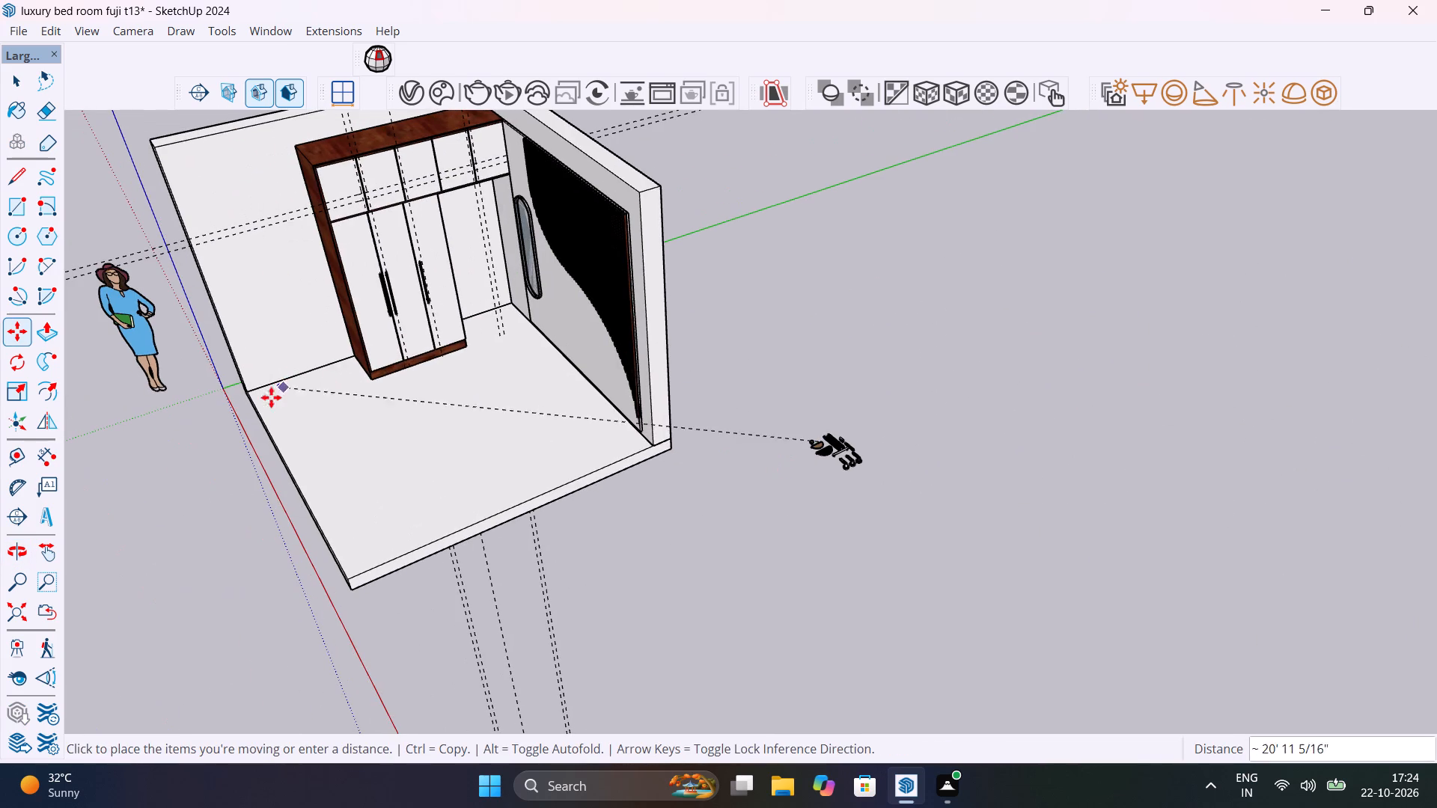
scroll(475, 460, "up", 18)
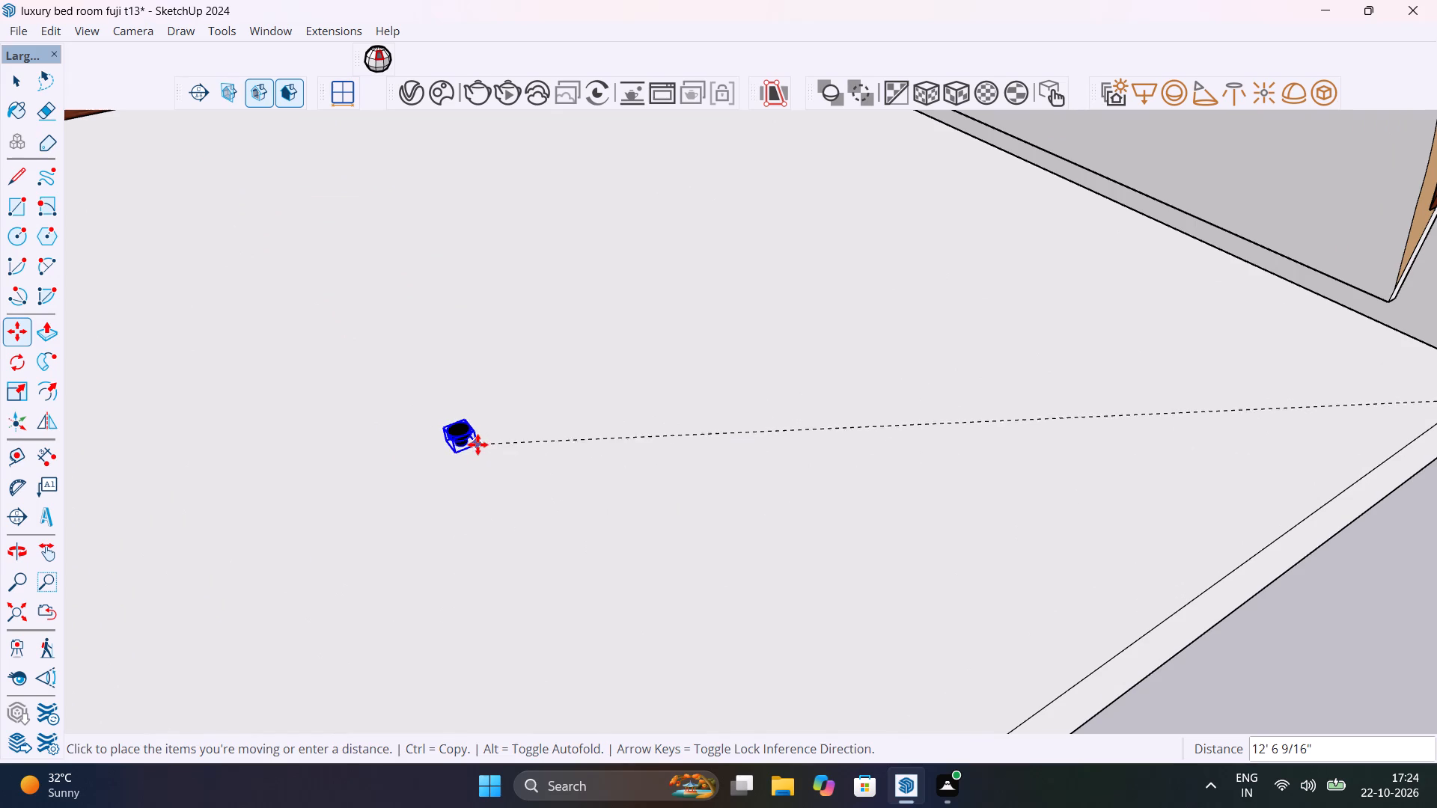
left_click(478, 444)
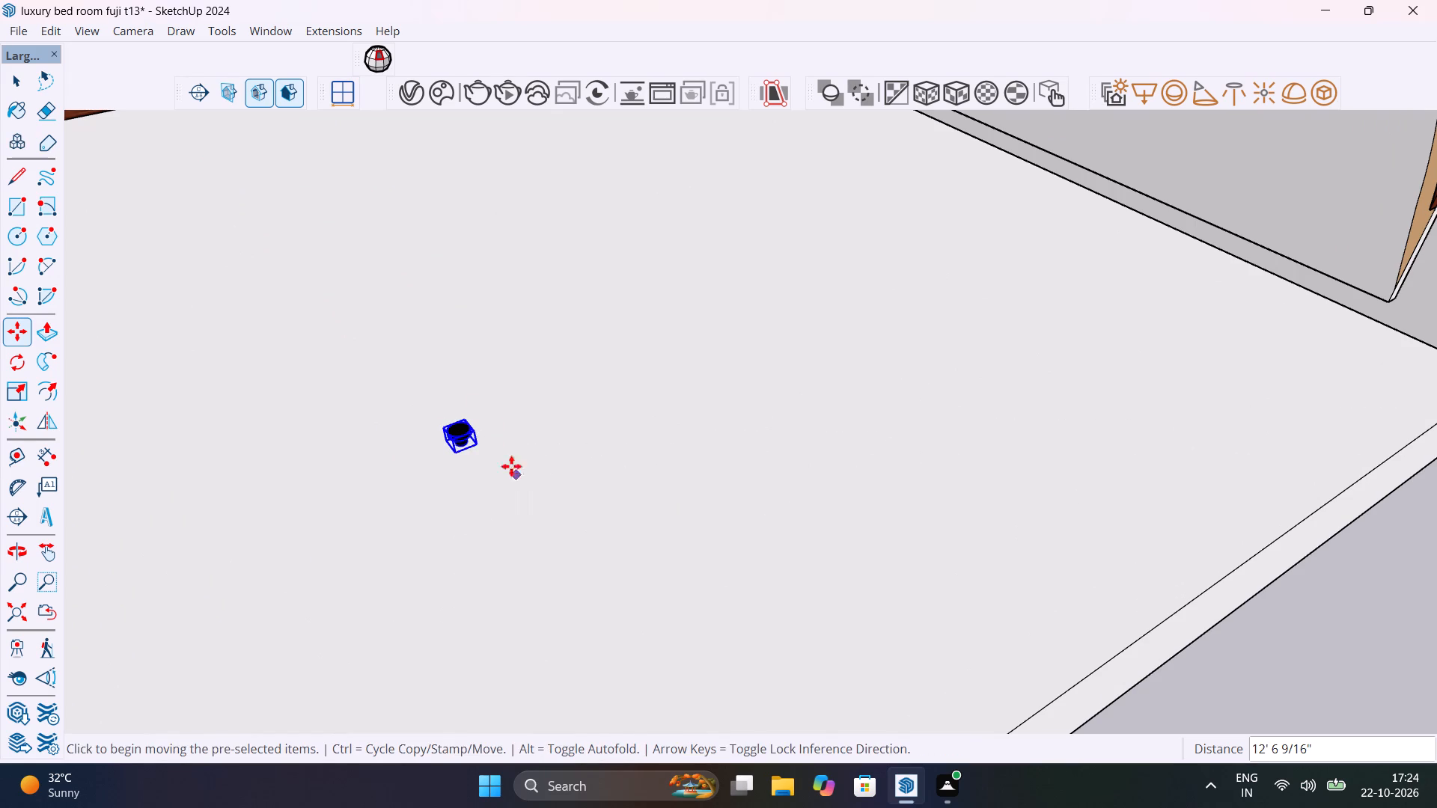
Rotate the black knob 90 degrees about the red axis at its base corner so its stem lies horizontally.
scroll(460, 438, "up", 10)
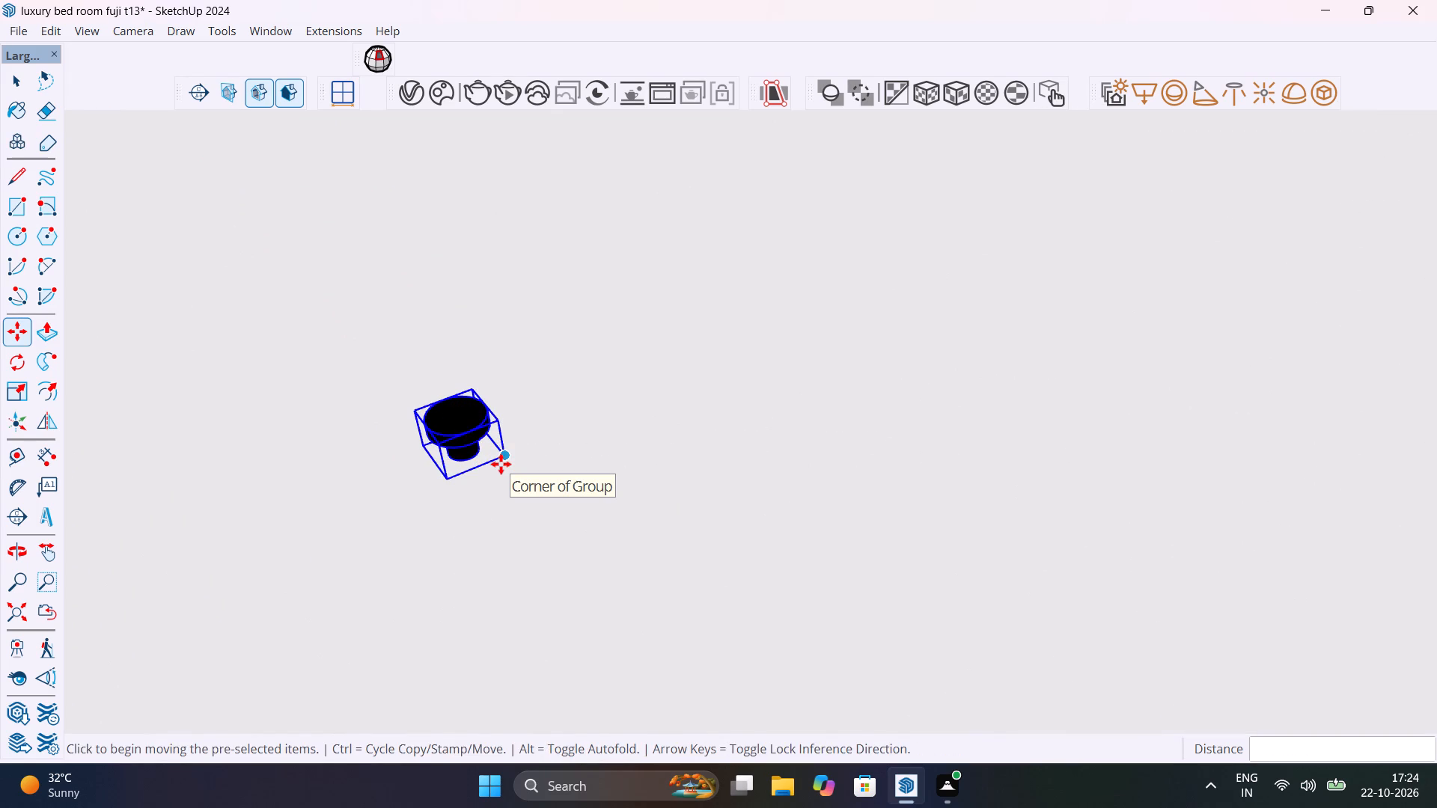
key("q")
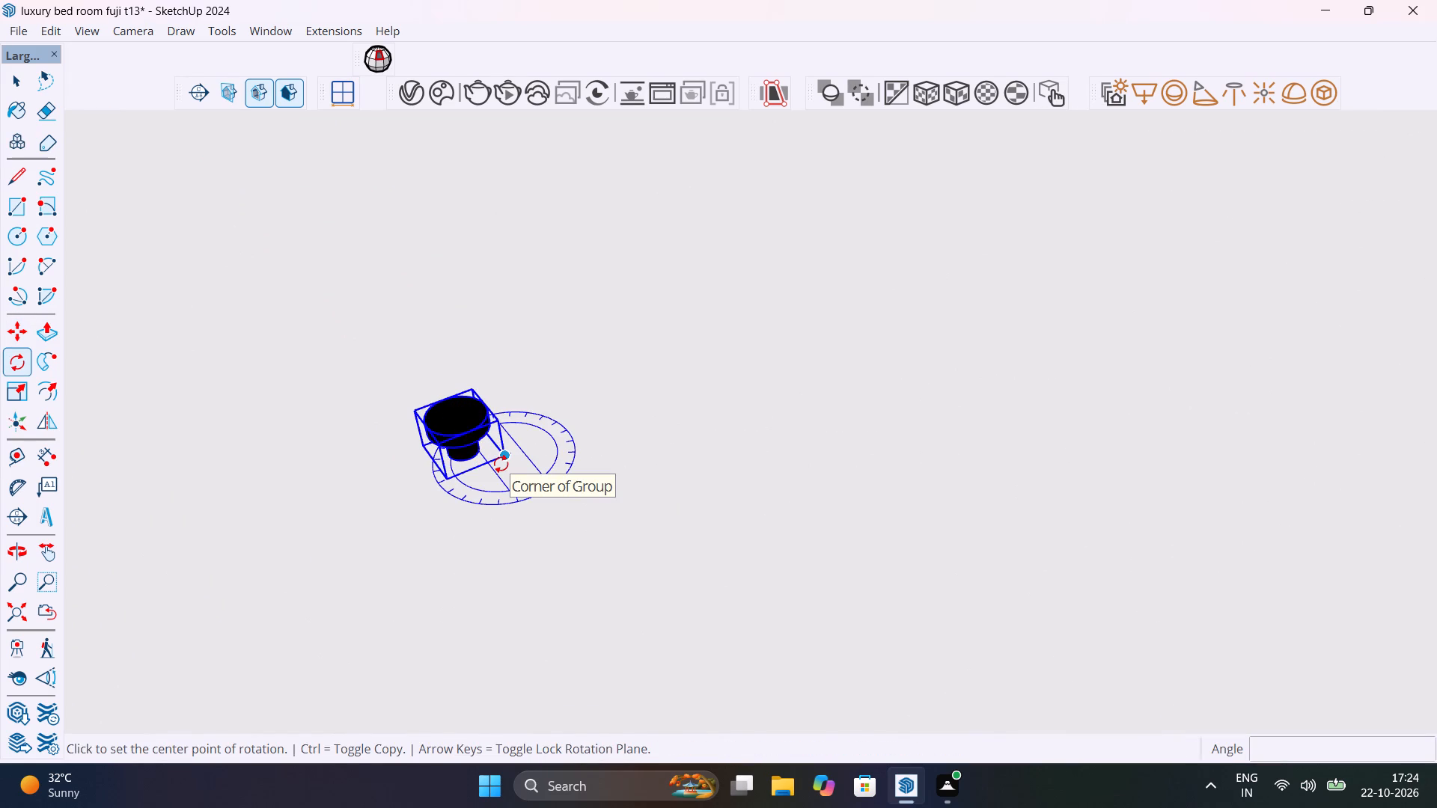
key("Right")
left_click(501, 464)
left_click(567, 445)
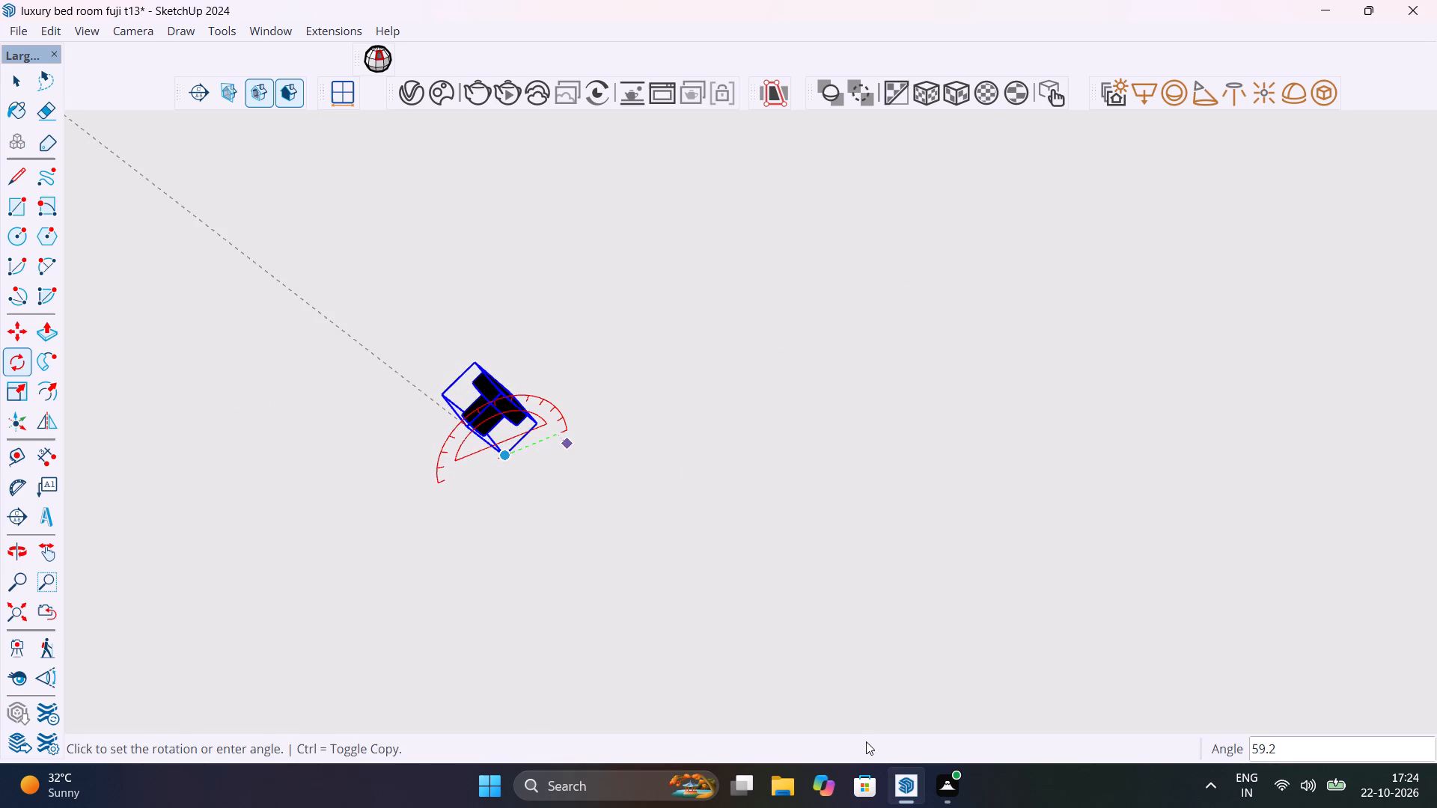
type("90")
key("Return")
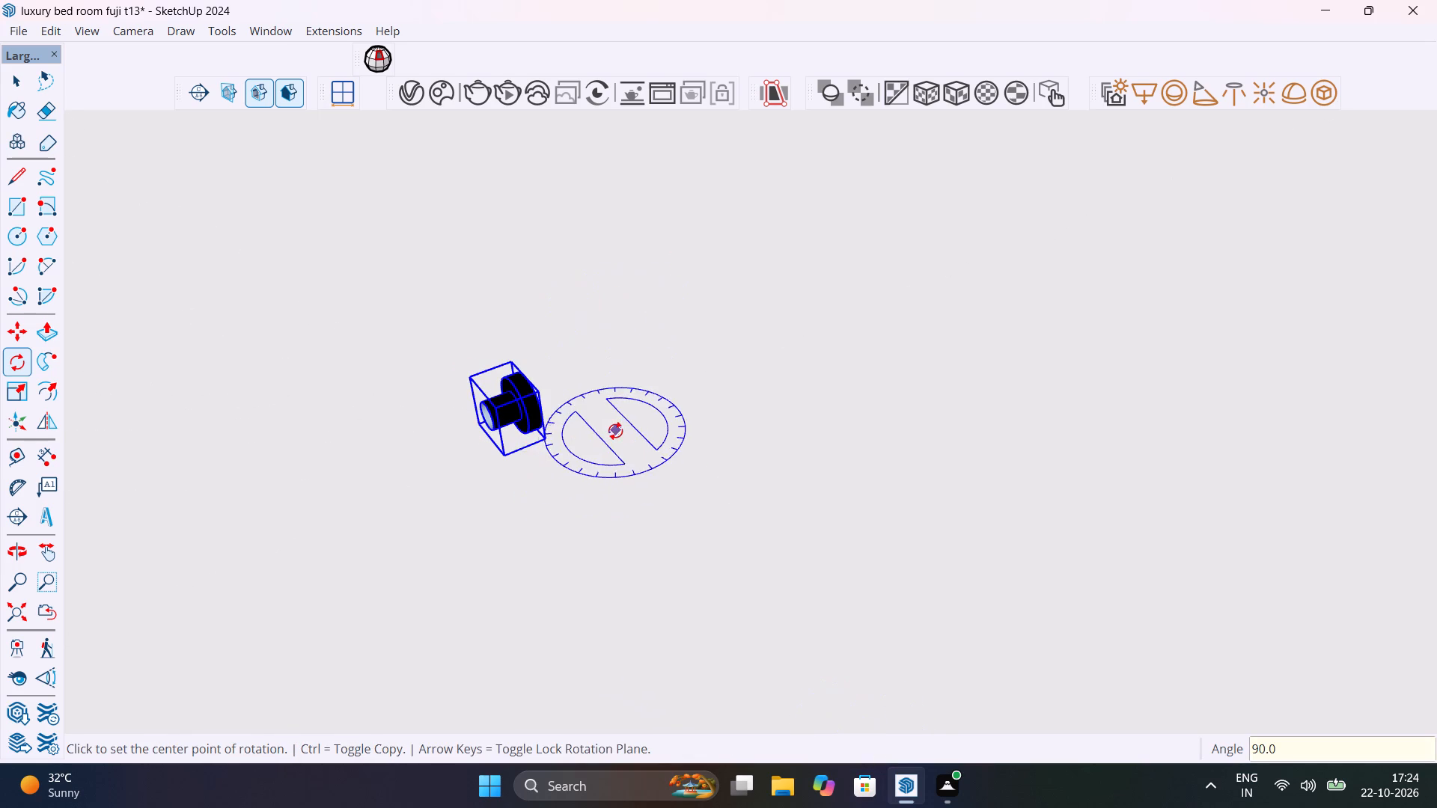
Rotate the black knob 90 degrees in the horizontal plane so its stem faces the wardrobe doors, and deselect it.
left_click(556, 448)
left_click(472, 458)
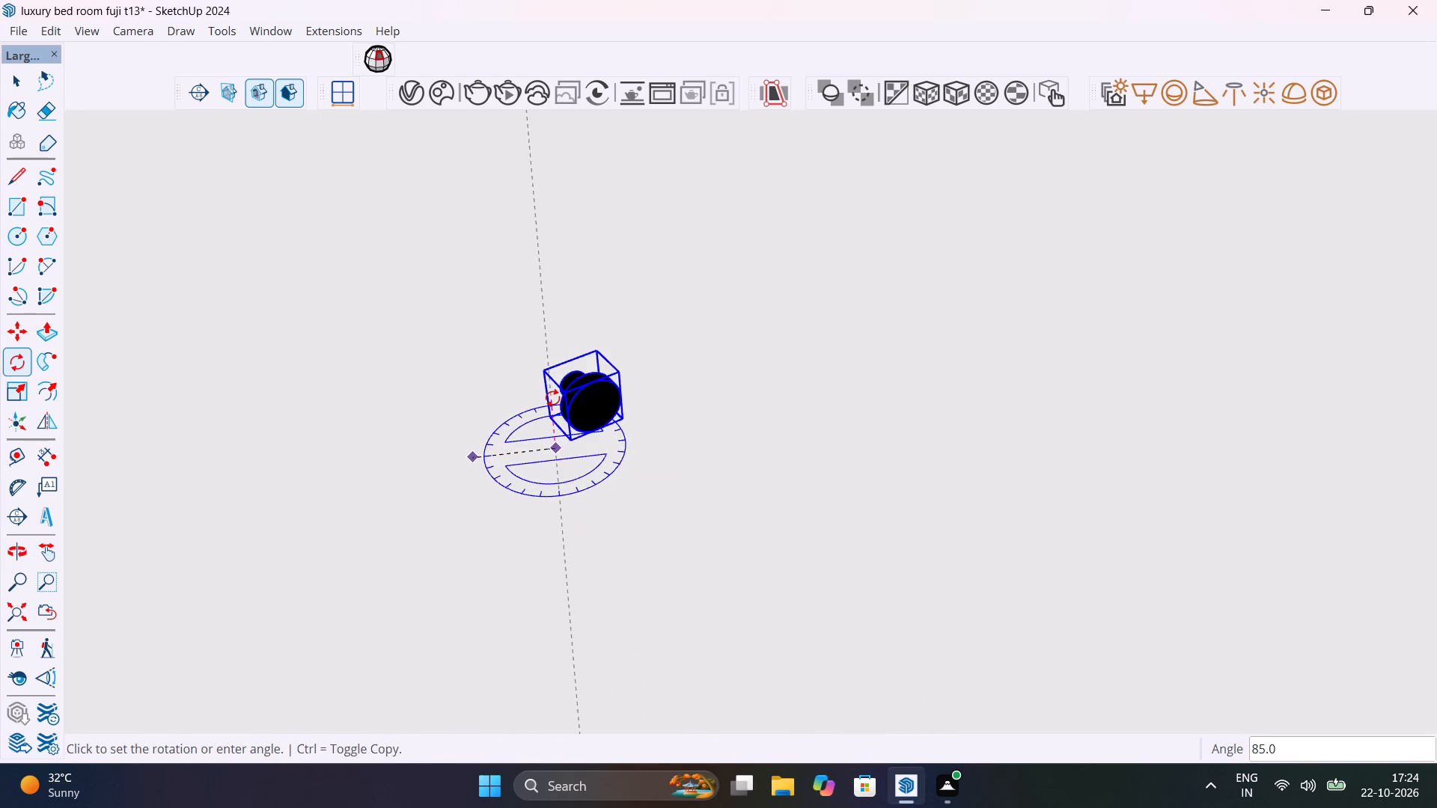
type("90")
key("Return")
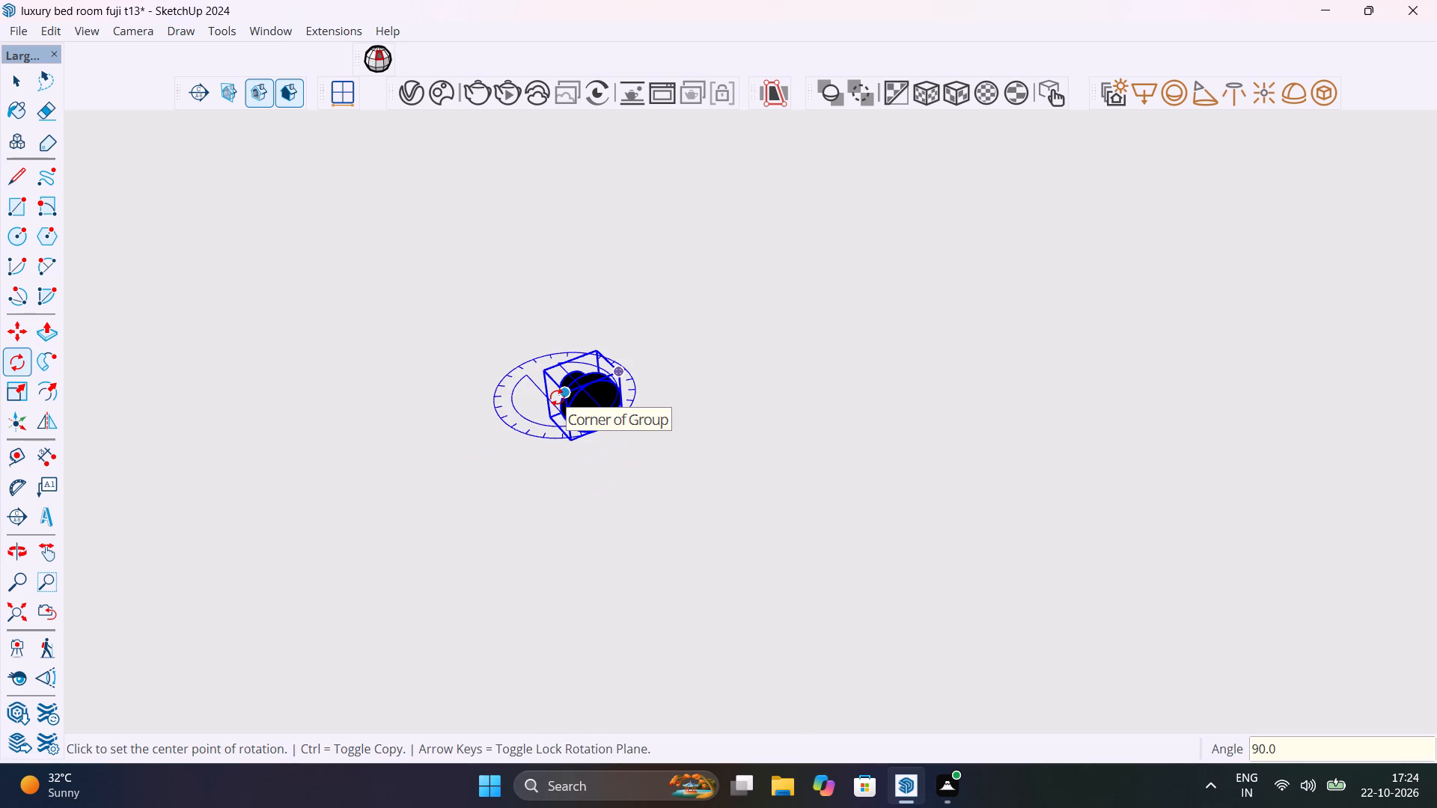
key("space")
scroll(574, 428, "down", 19)
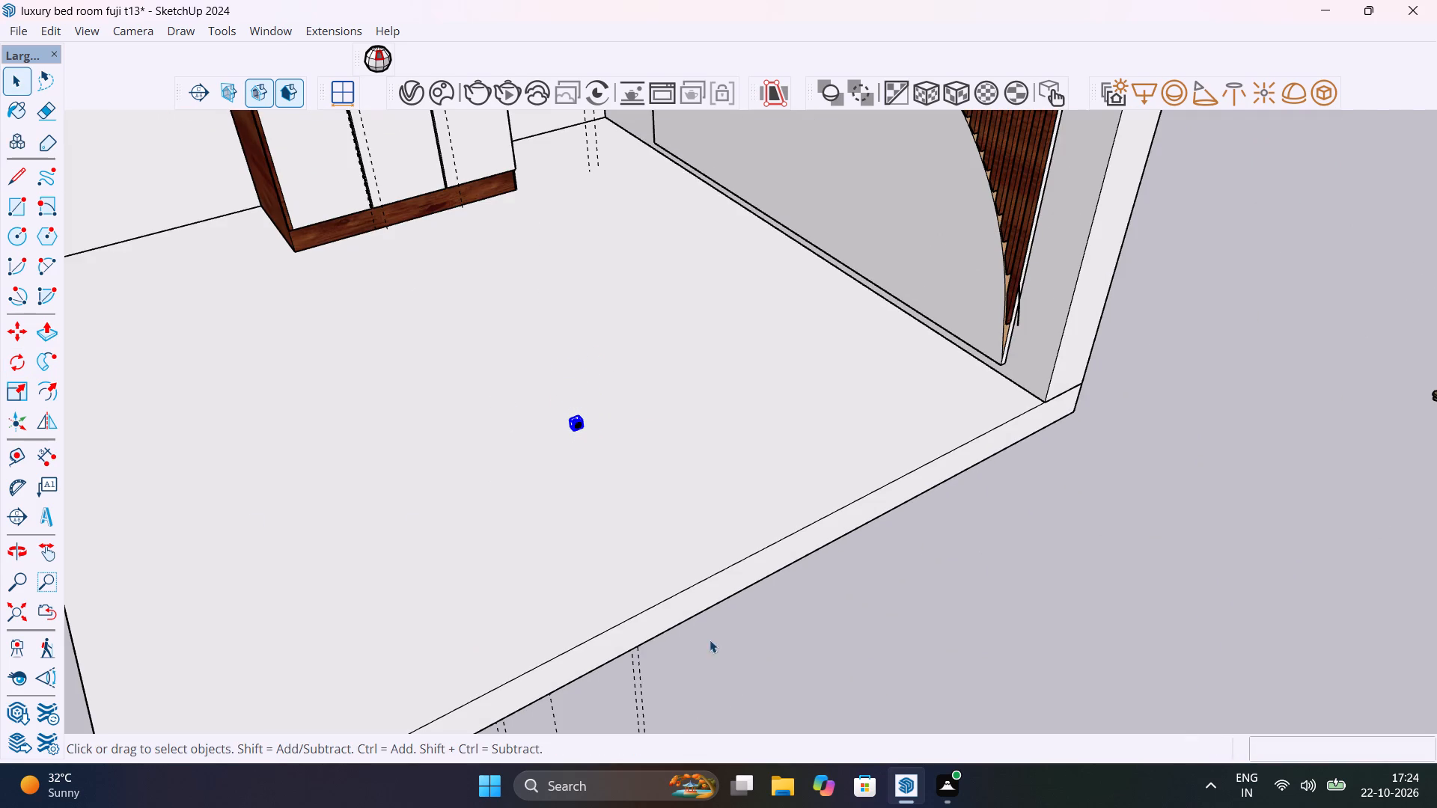
left_click(976, 650)
Move the black knob from the floor onto the face of the wardrobe's first upper door, near the lower horizontal guide.
middle_click_drag(615, 480, 1436, 607)
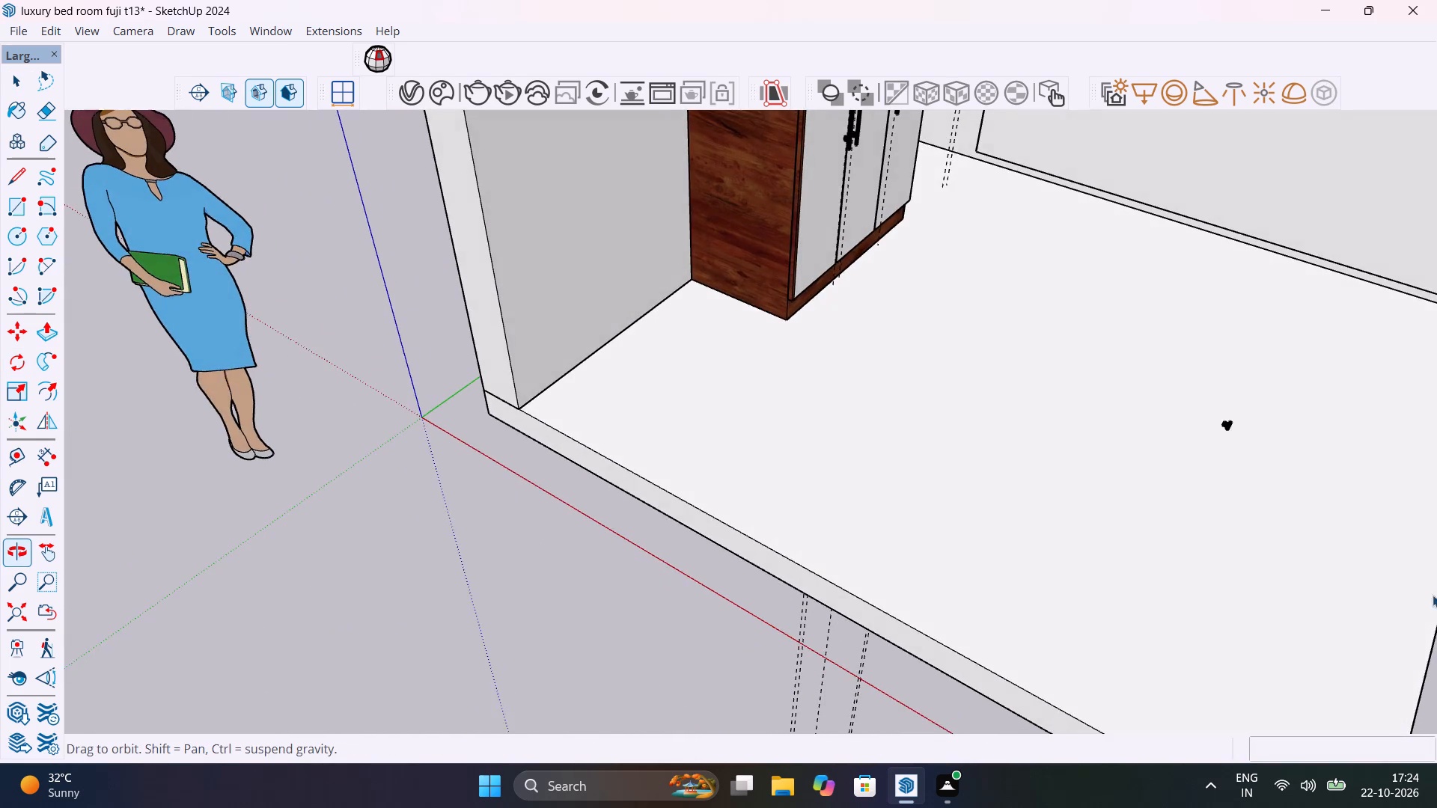
scroll(1251, 442, "up", 11)
left_click(1242, 423)
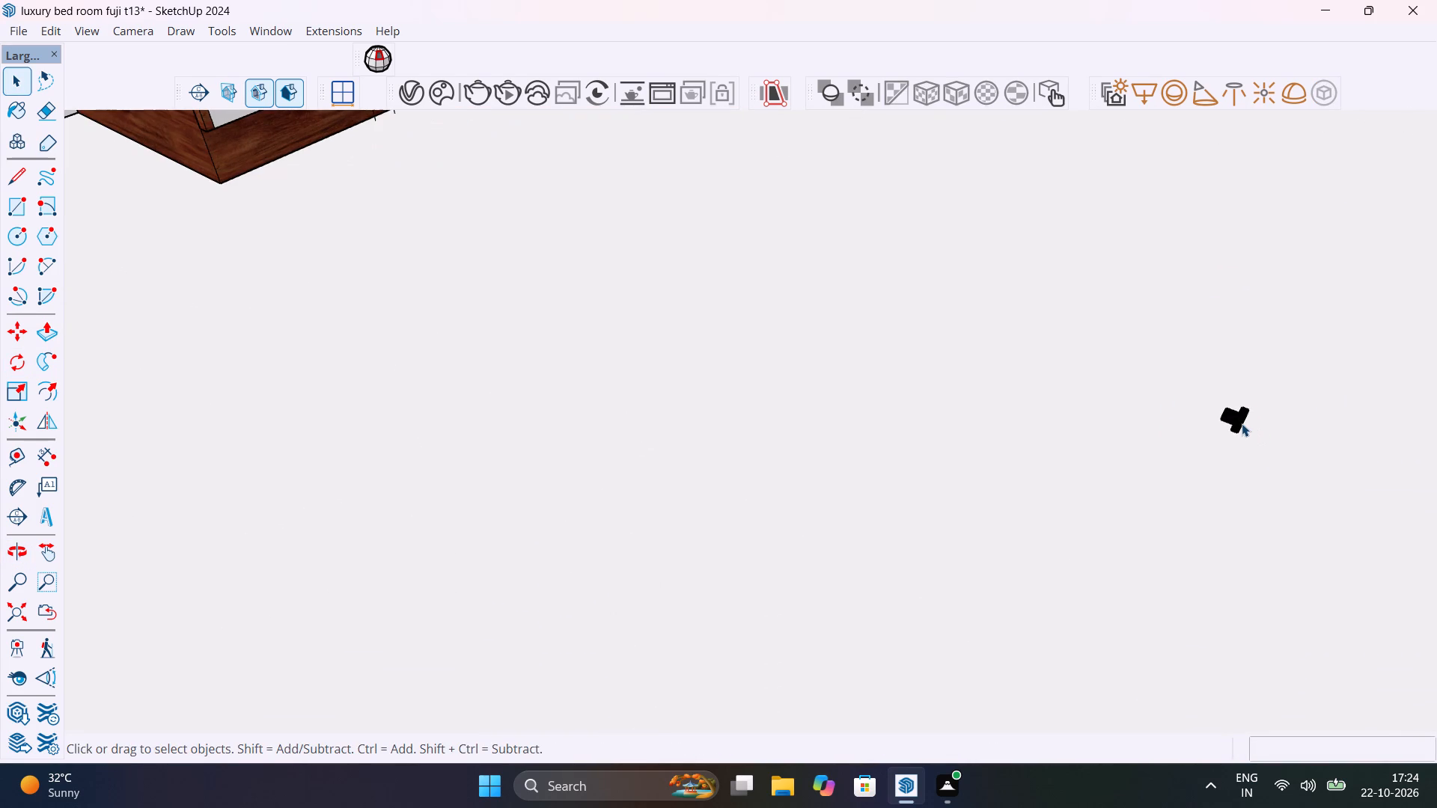
key("m")
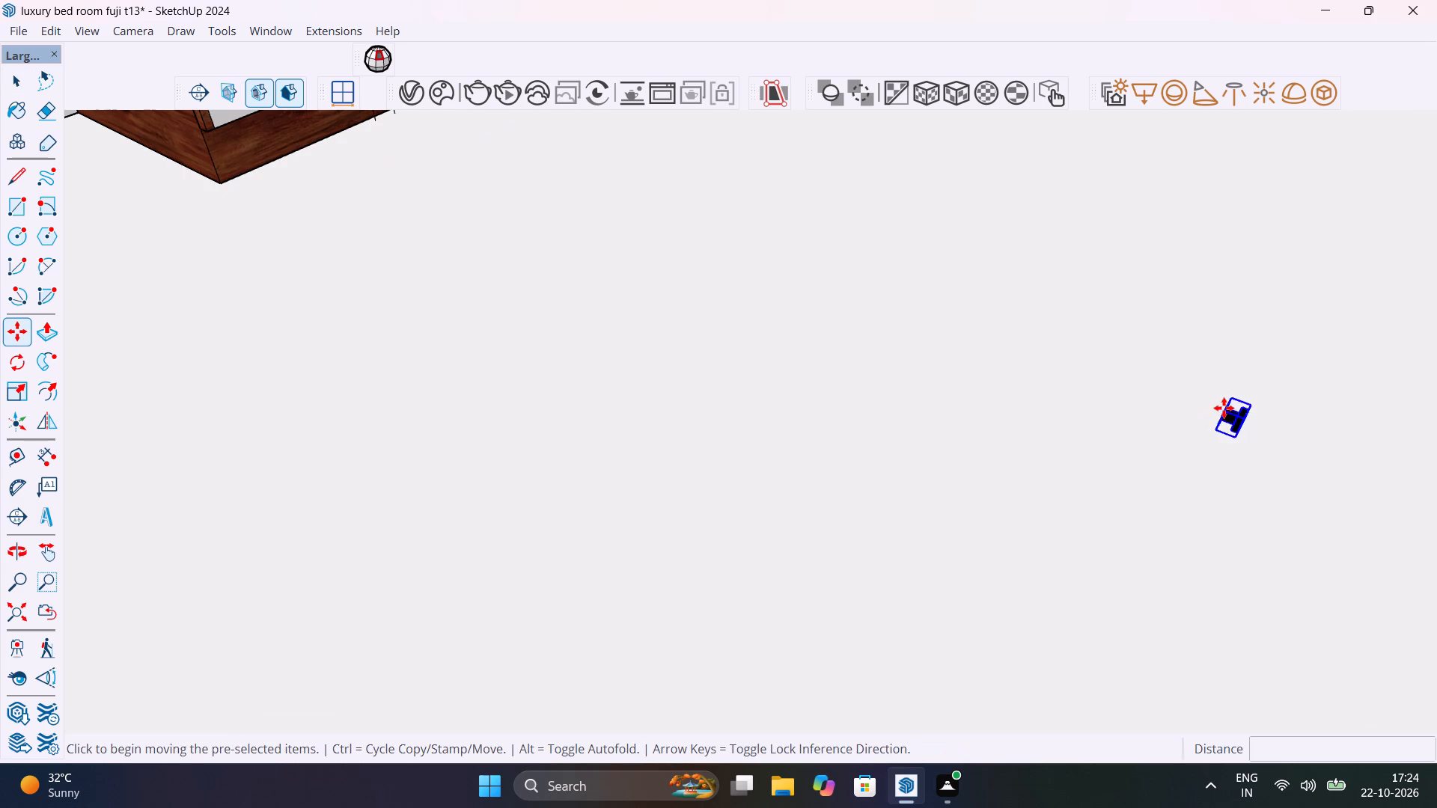
left_click(1224, 408)
scroll(1007, 233, "down", 16)
middle_click_drag(959, 162, 960, 559, "shift")
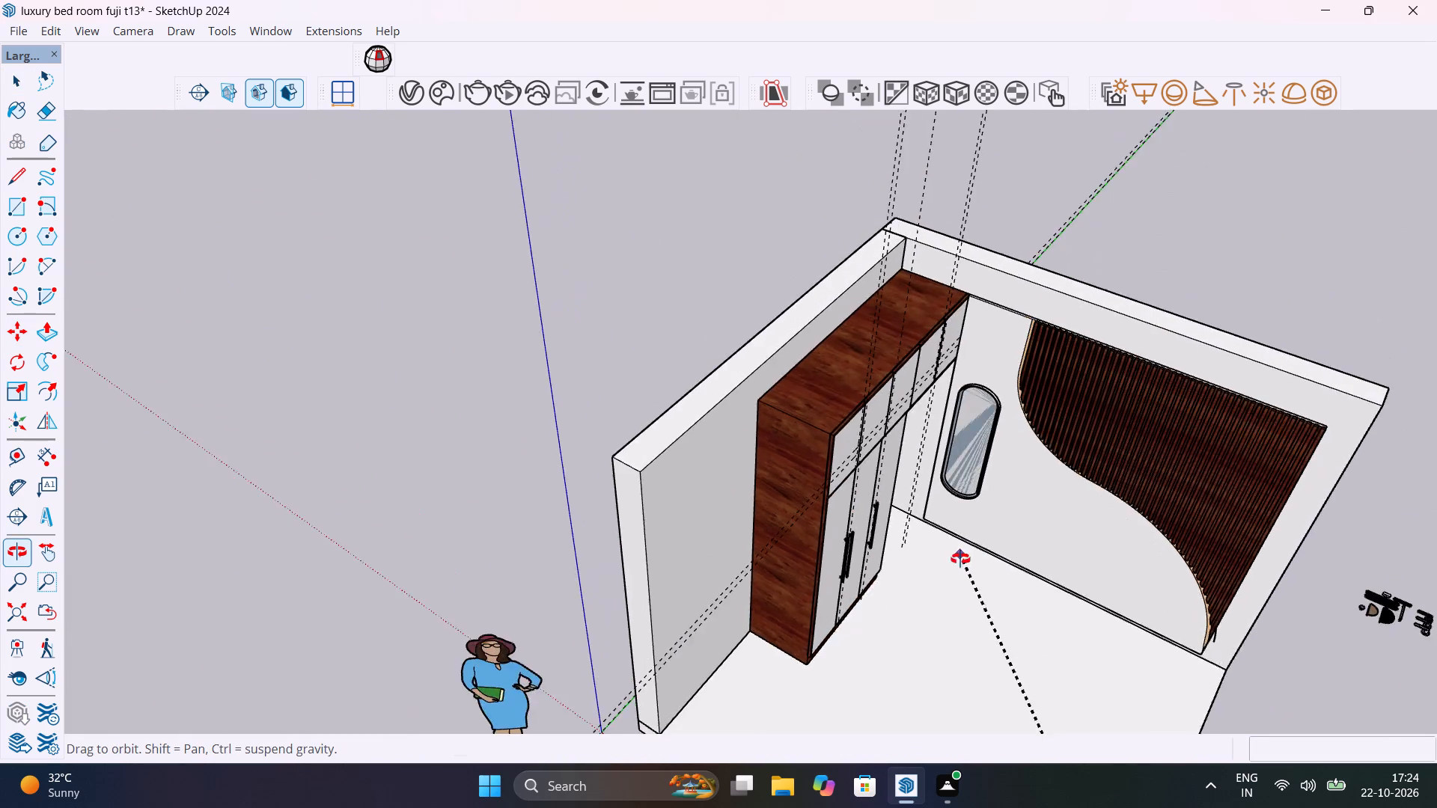
middle_click_drag(960, 559, 715, 414, "shift")
scroll(732, 388, "up", 19)
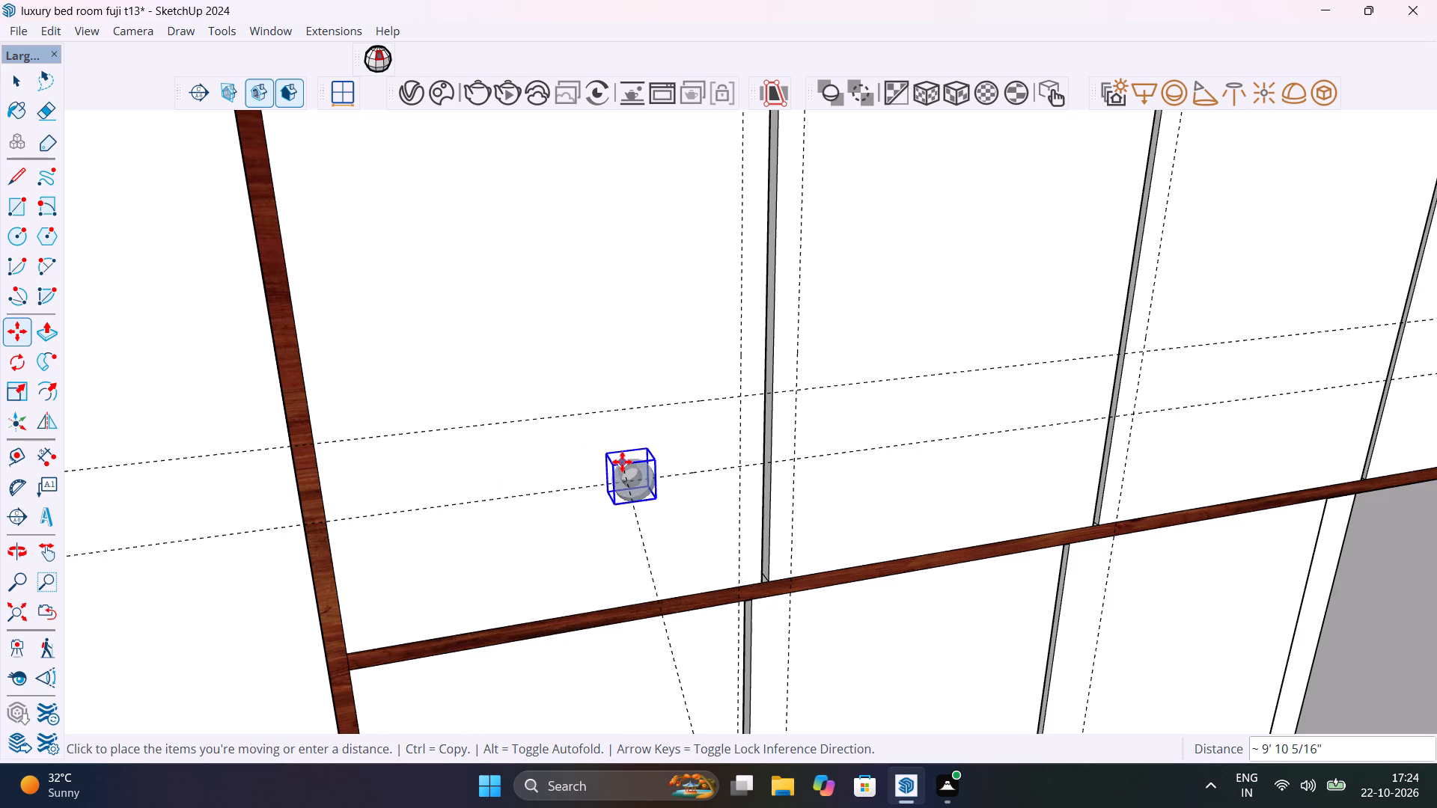
left_click(622, 461)
Move the knob by its rear bottom corner to the crossing of the first upper door's vertical guide and lower horizontal guide.
middle_click_drag(717, 520, 241, 470)
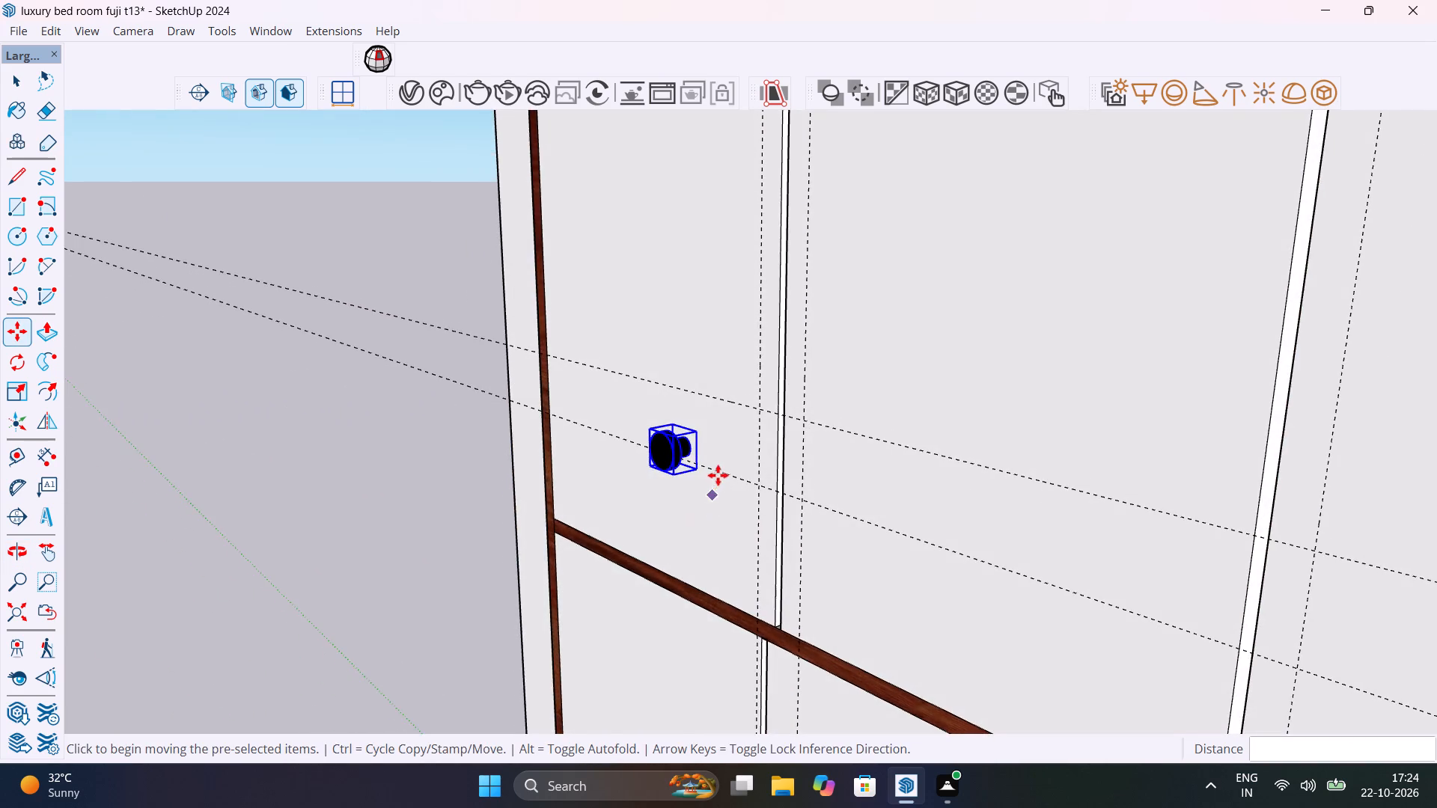
scroll(718, 469, "up", 9)
left_click(664, 465)
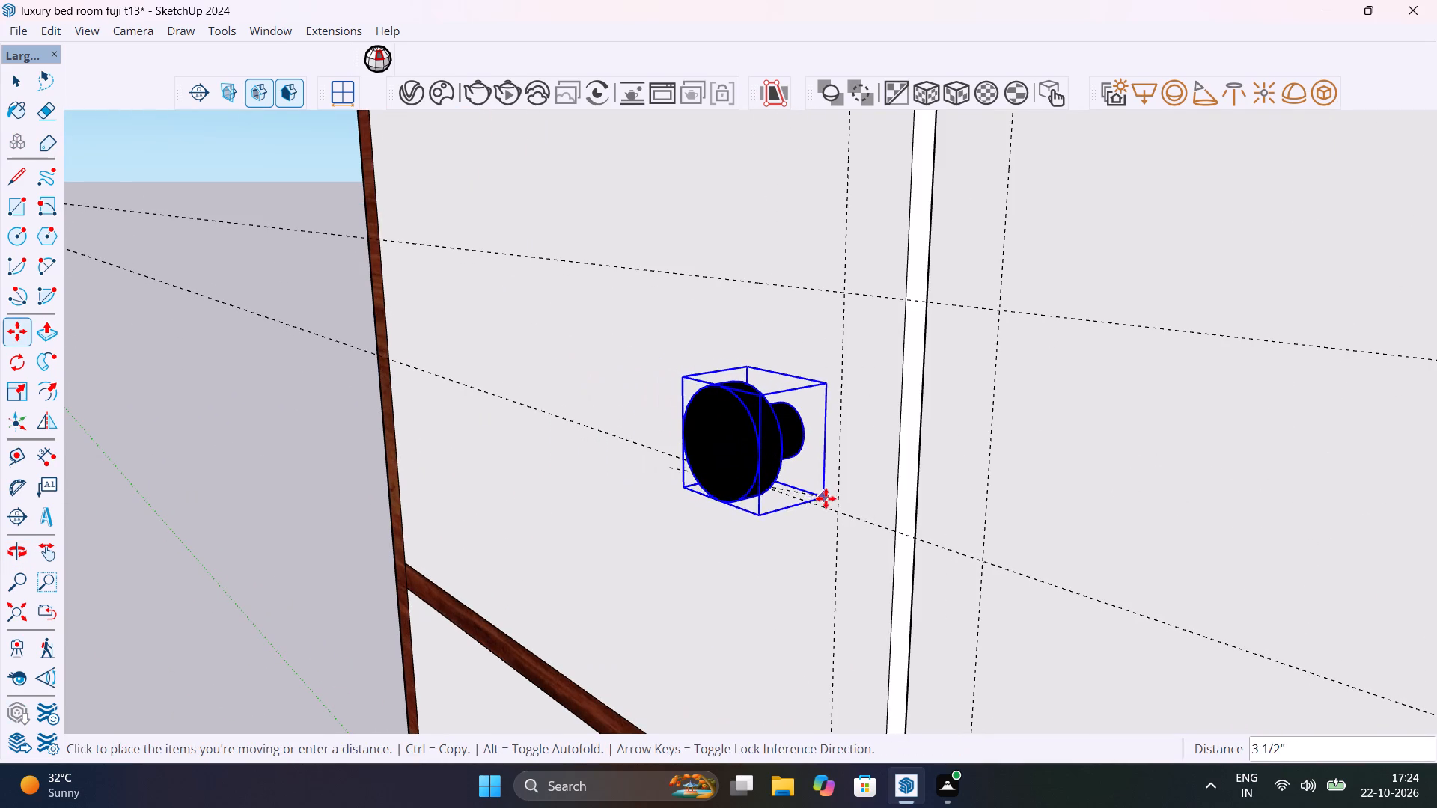
left_click(836, 513)
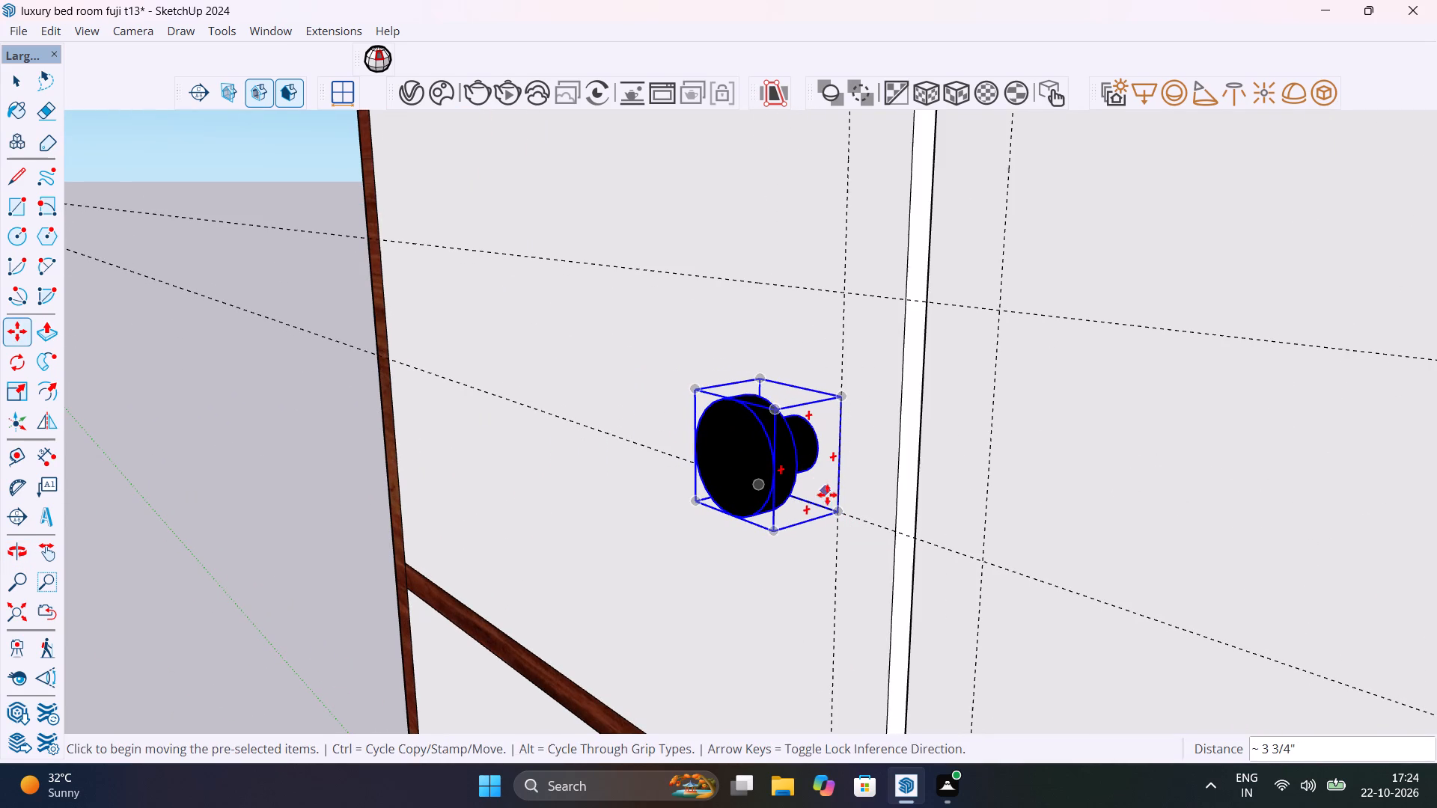
Copy the knob about 3 11/16" along the lower horizontal guide onto the second upper door, beside its vertical guide.
left_click(835, 508)
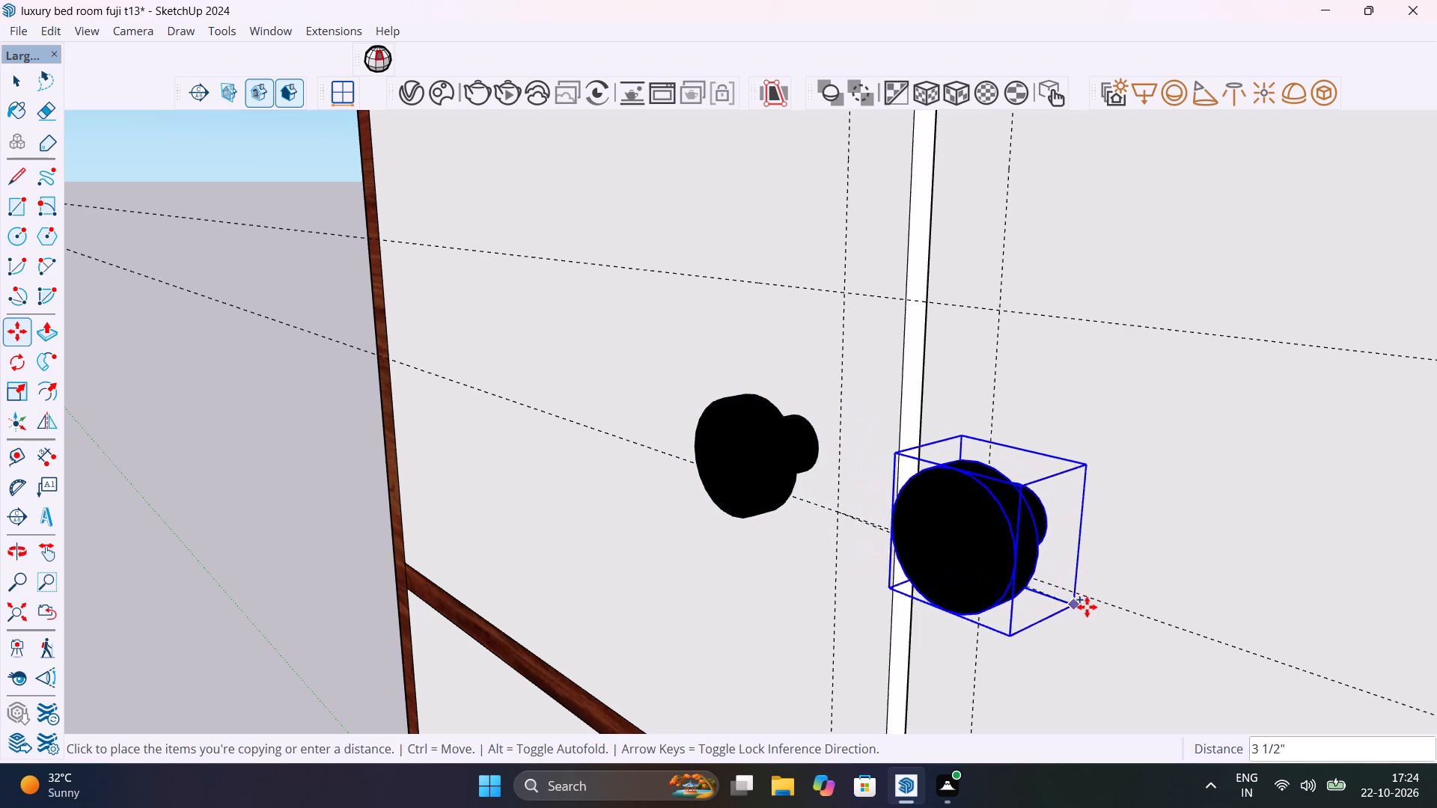
middle_click_drag(1102, 599, 1436, 511)
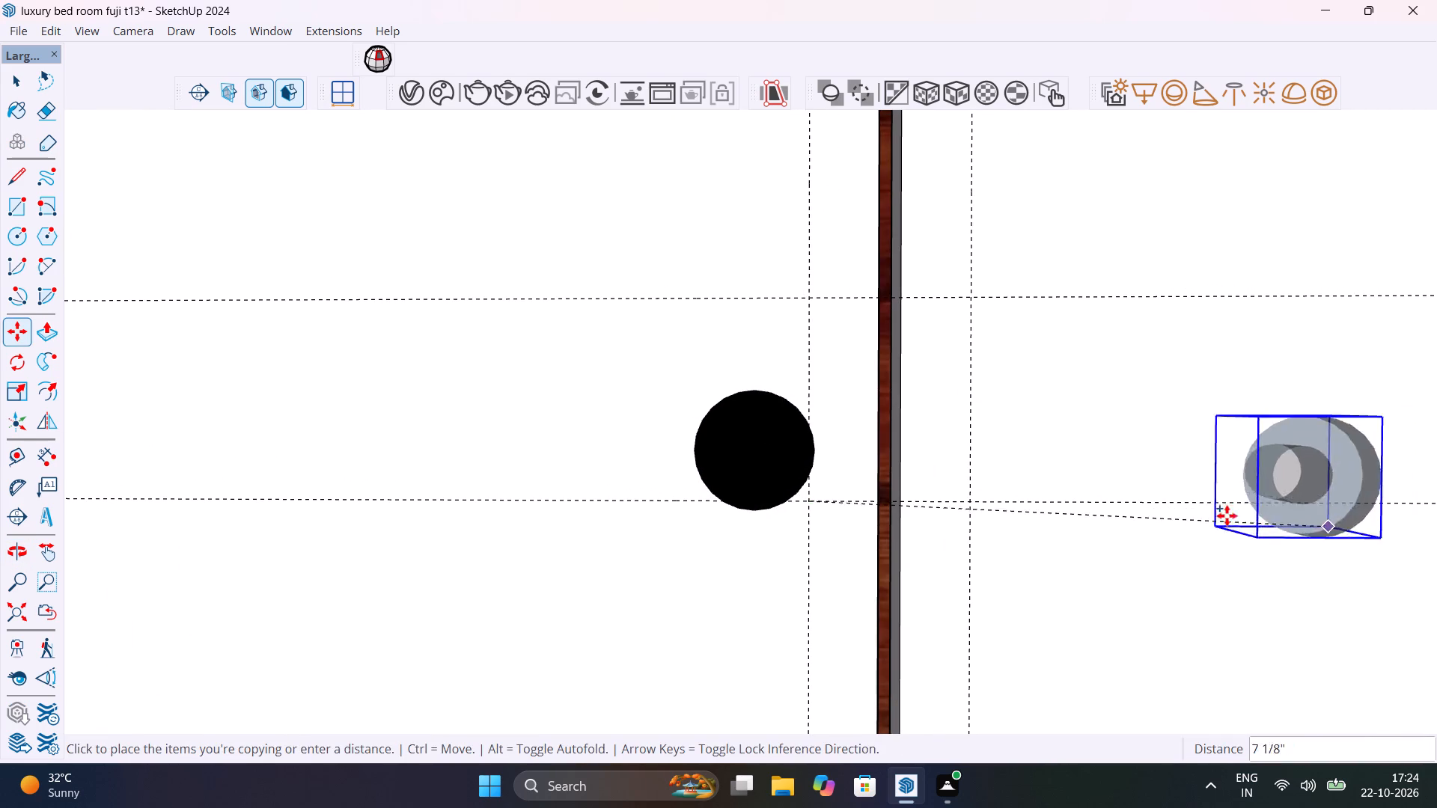
left_click(1068, 498)
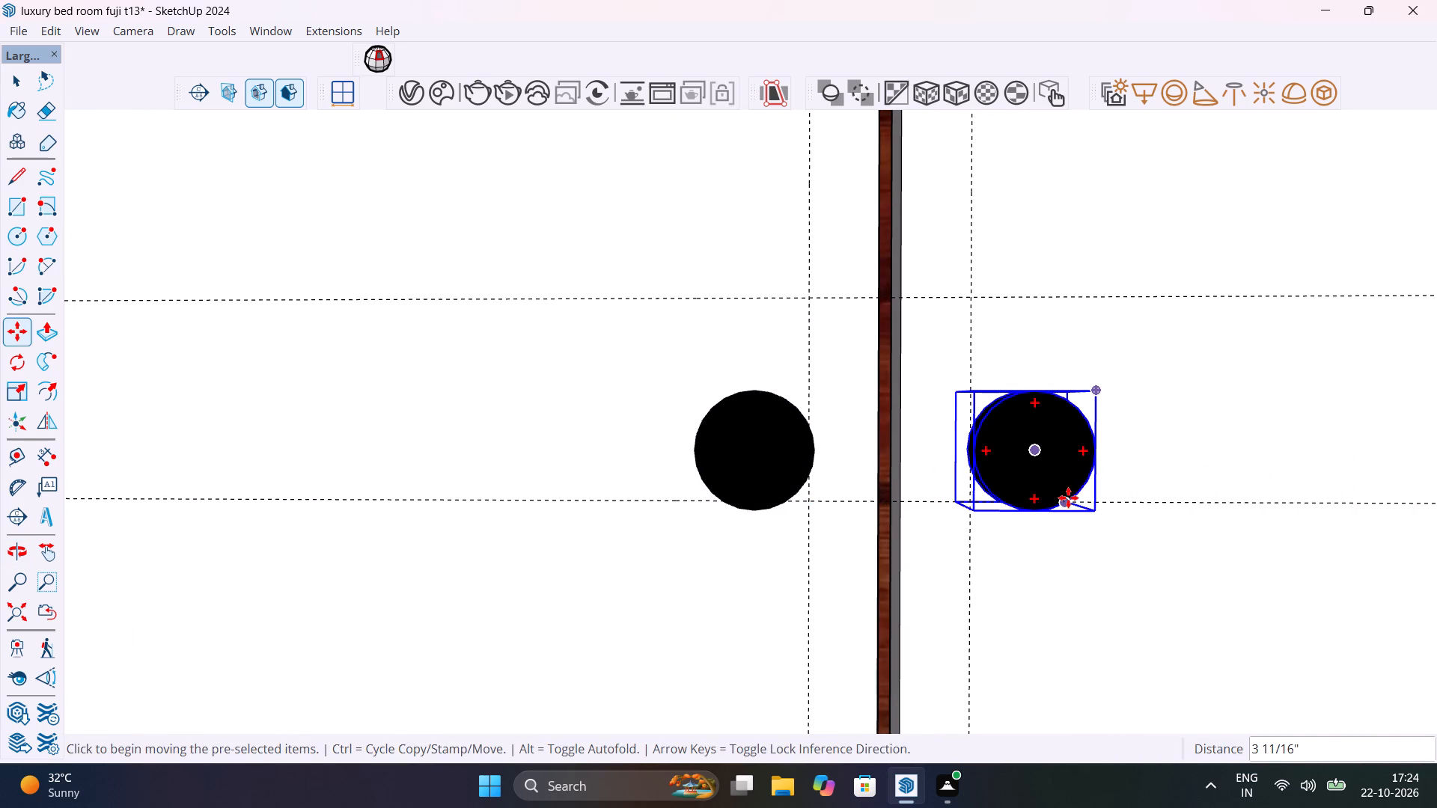
Copy the black knob about 1' 4 3/4" along the lower horizontal guide to the third upper door's vertical guide crossing.
left_click(956, 509)
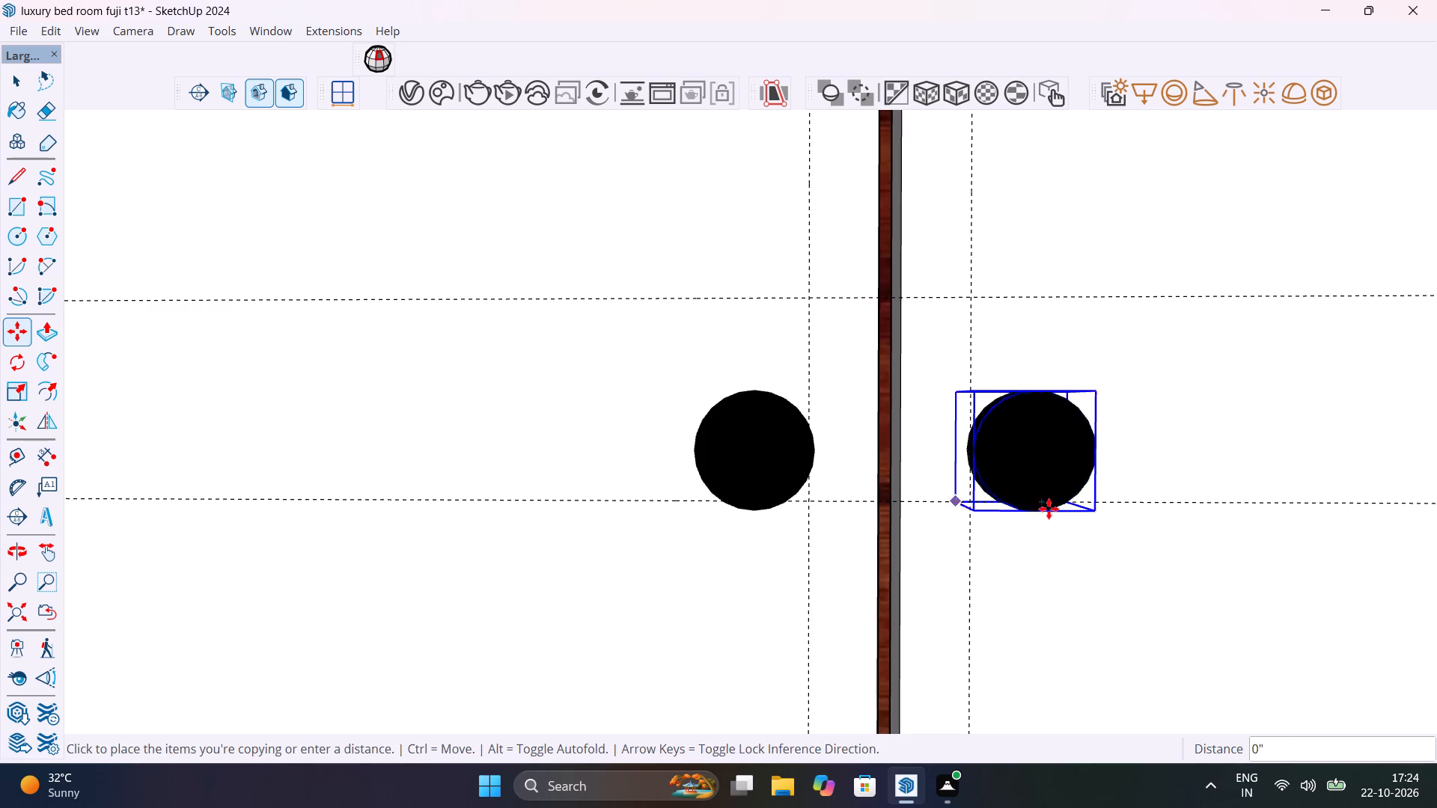
scroll(1137, 508, "down", 15)
middle_click_drag(1166, 520, 733, 408, "shift")
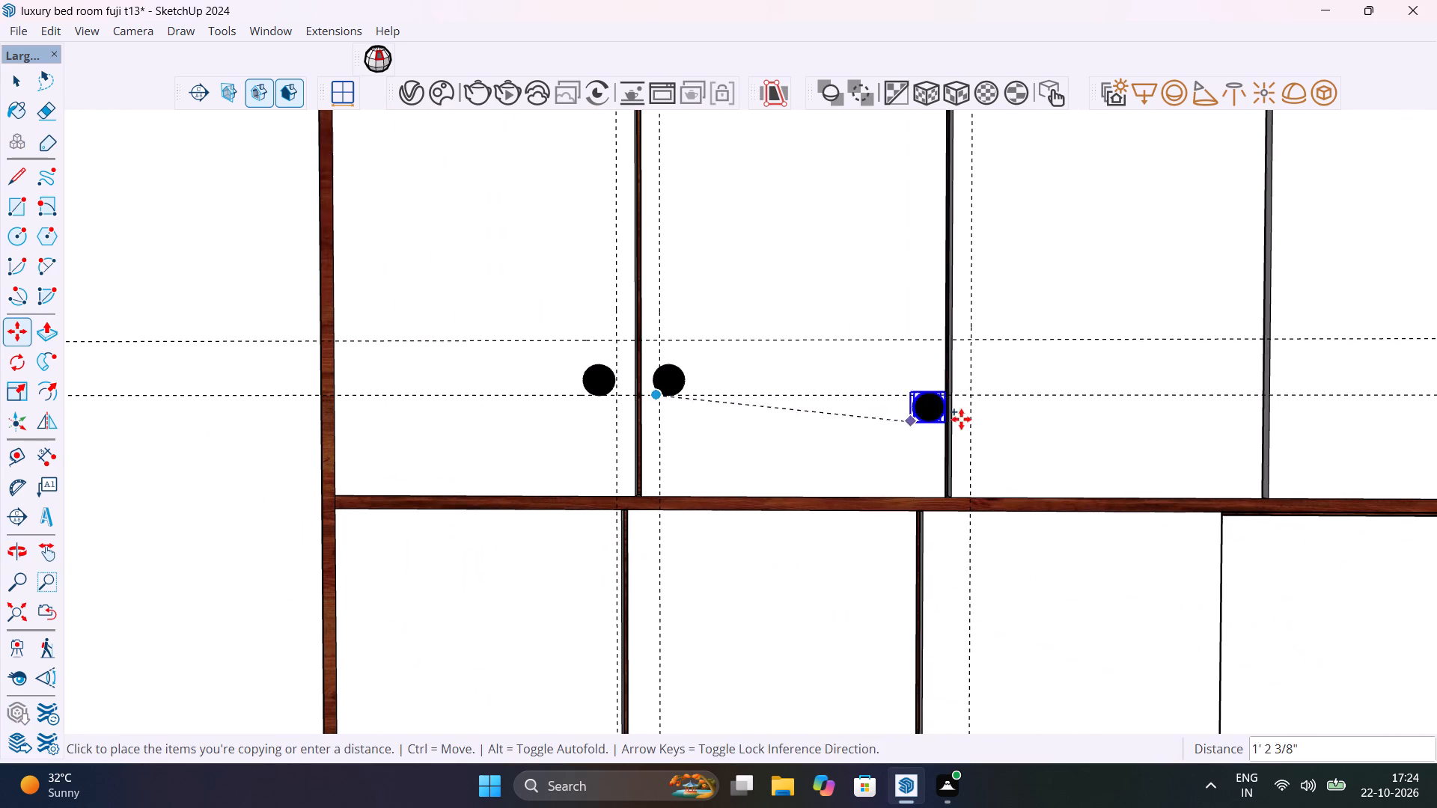
scroll(969, 402, "up", 12)
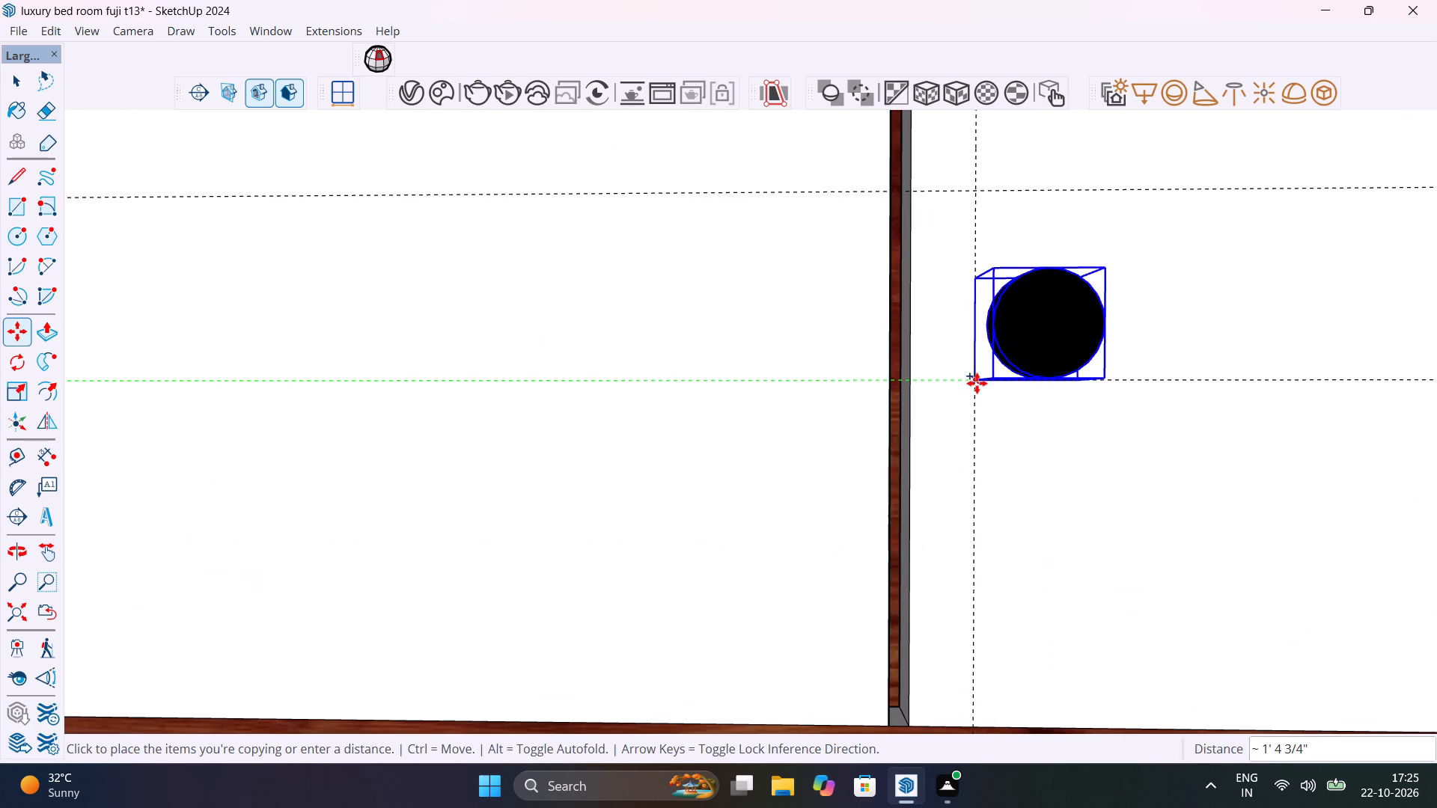
left_click(977, 382)
Copy the third door's knob about 2' 9 1/16" along the lower horizontal guide to the fifth upper door's vertical guide.
left_click(977, 382)
scroll(1243, 386, "down", 15)
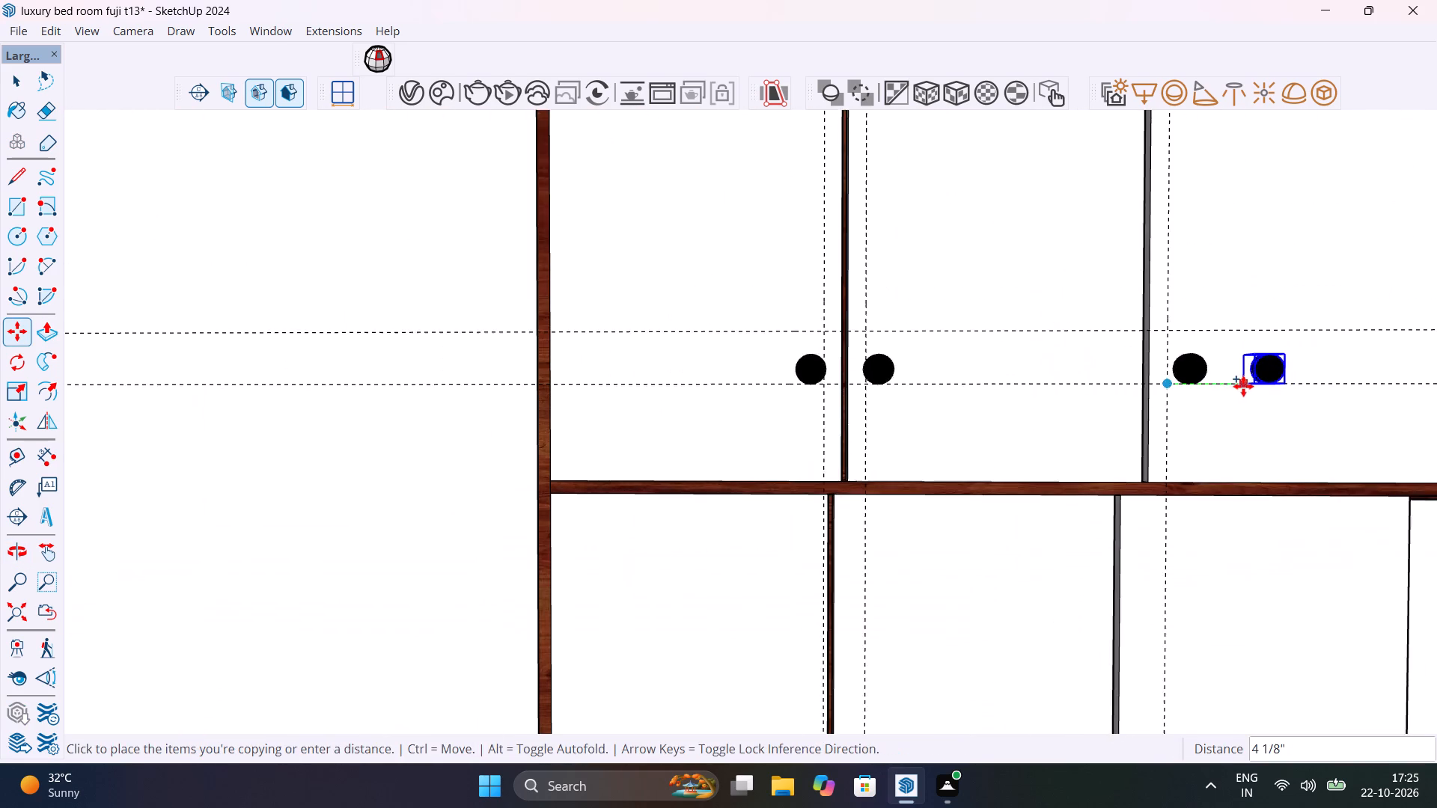
middle_click_drag(1225, 385, 600, 366, "shift")
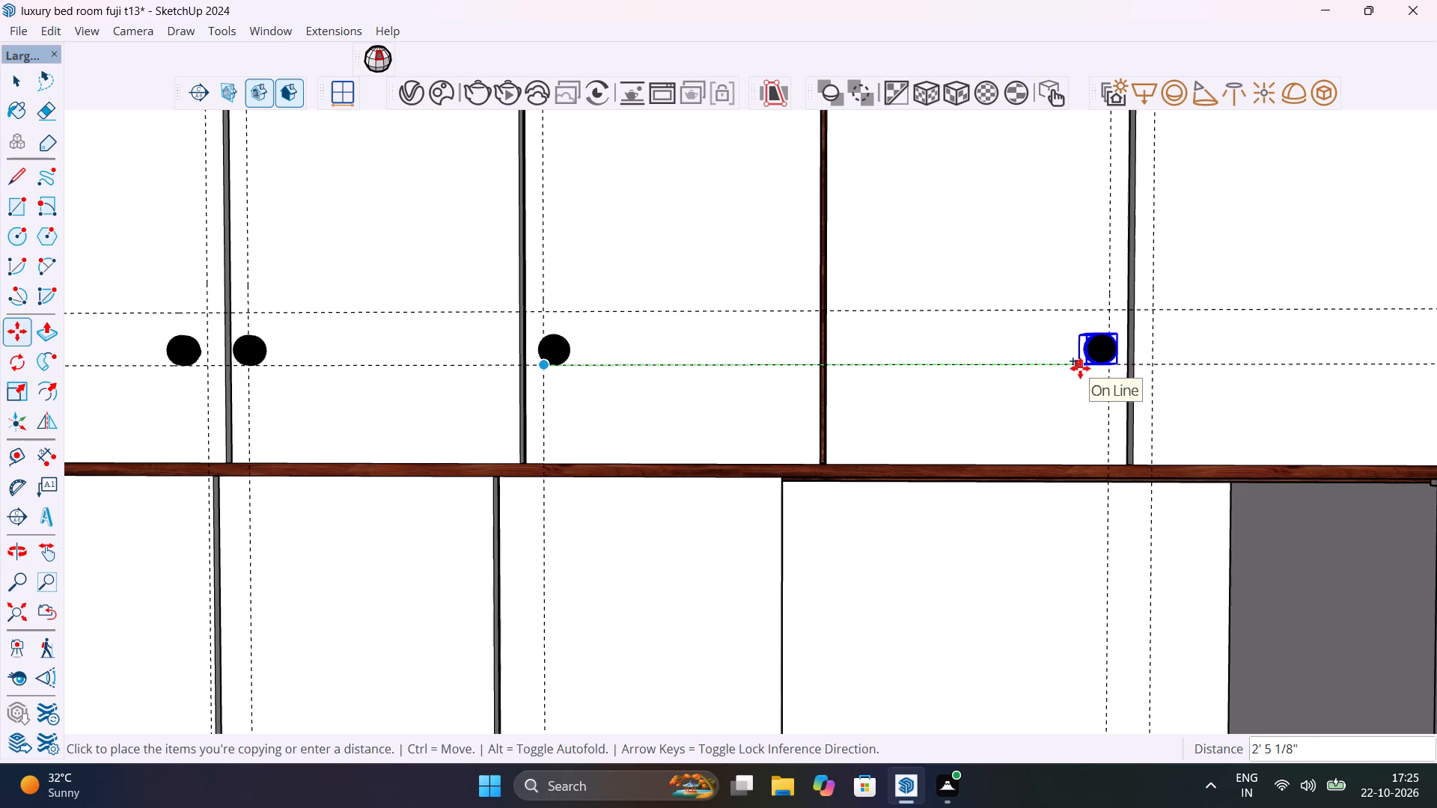
left_click(1150, 361)
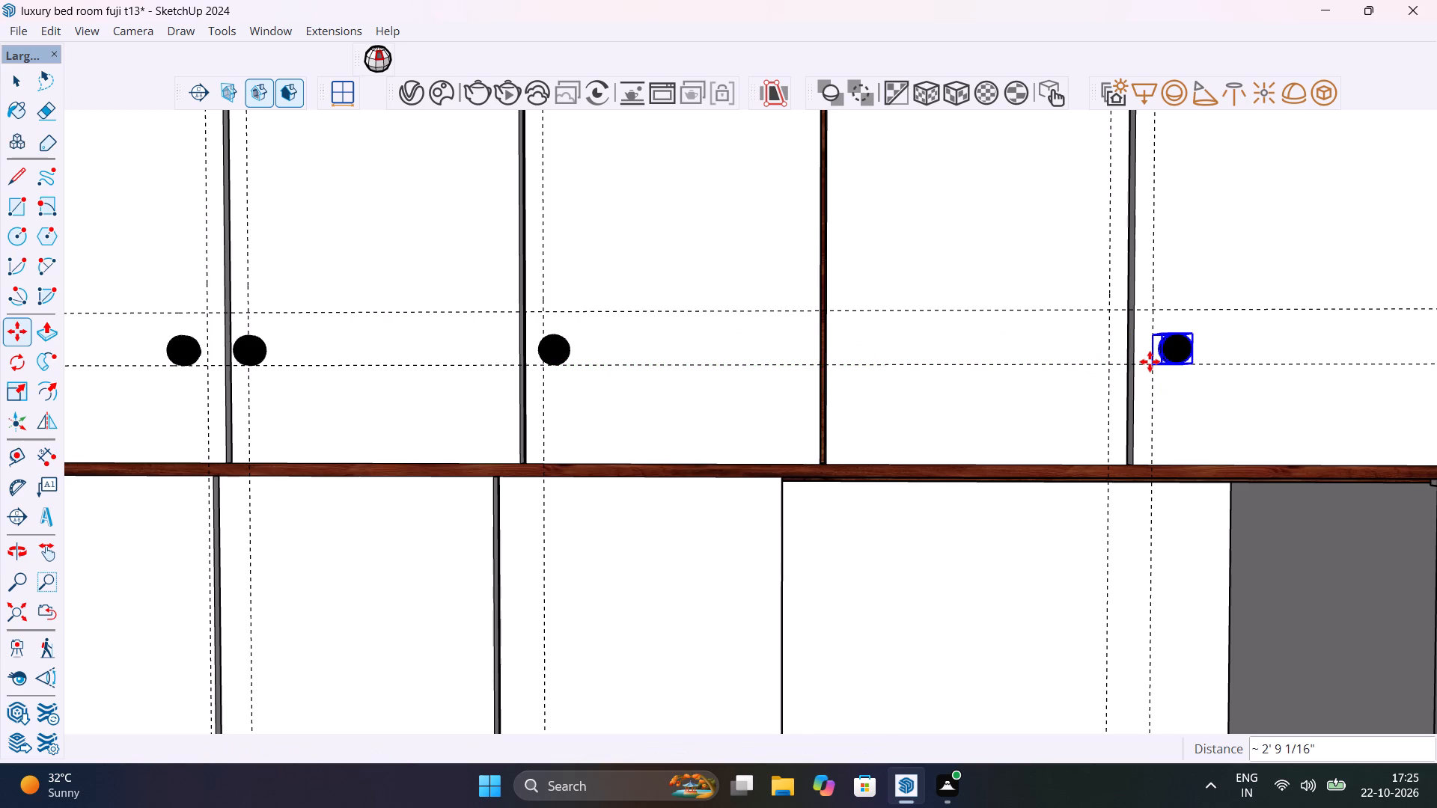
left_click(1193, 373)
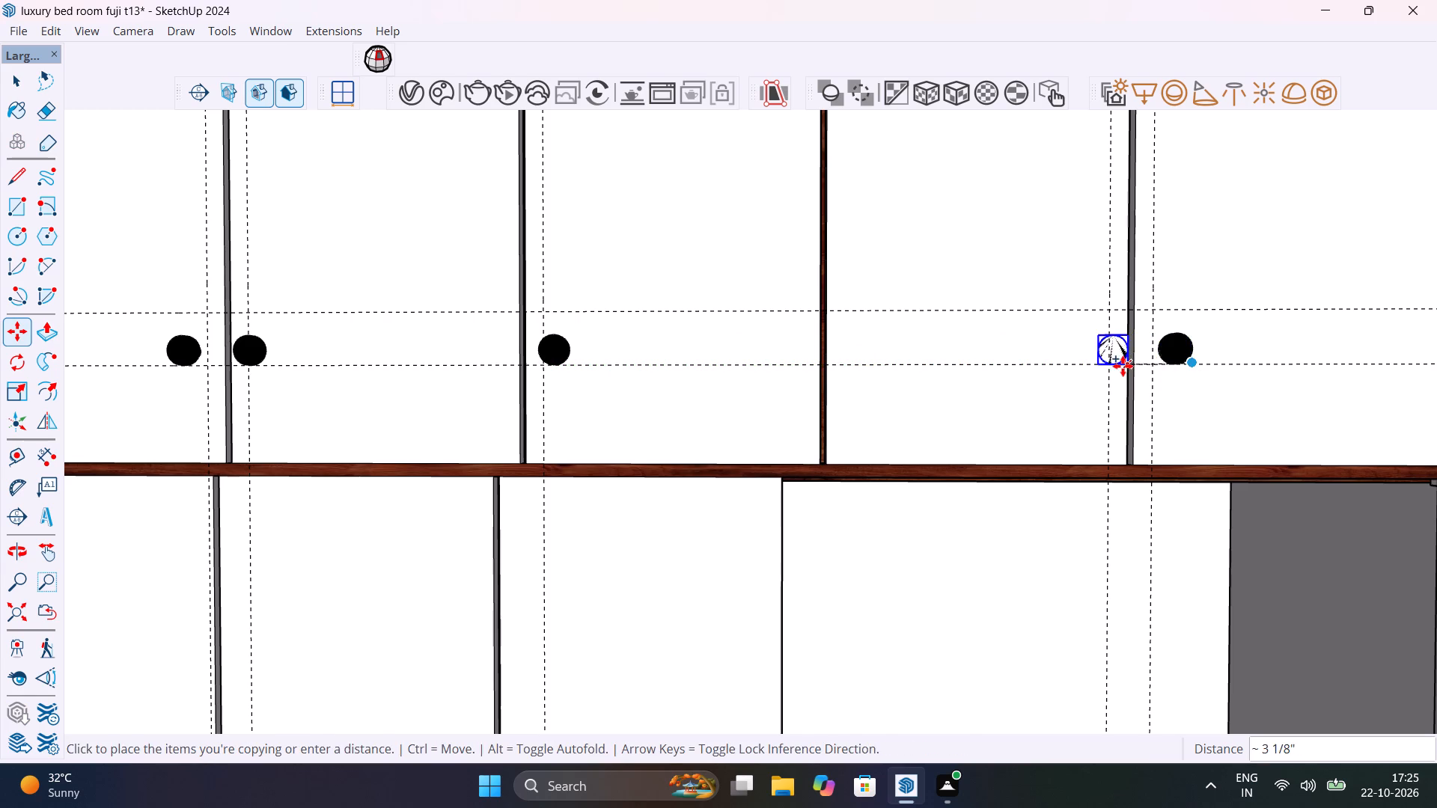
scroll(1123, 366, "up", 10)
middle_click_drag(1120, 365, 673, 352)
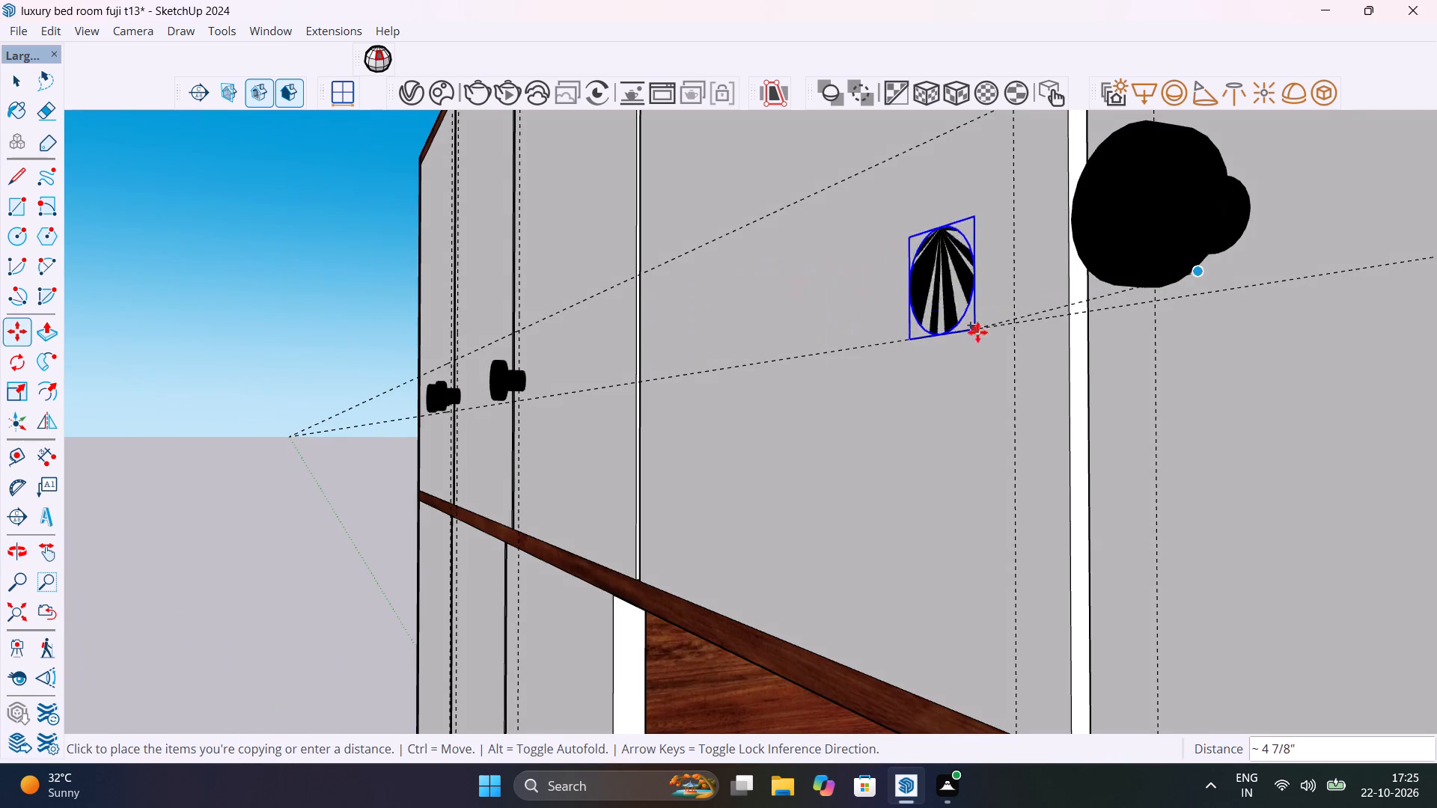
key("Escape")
Copy the fifth door's knob by its rear bottom corner about 3 15/16" to the fourth upper door's guide crossing.
key("space")
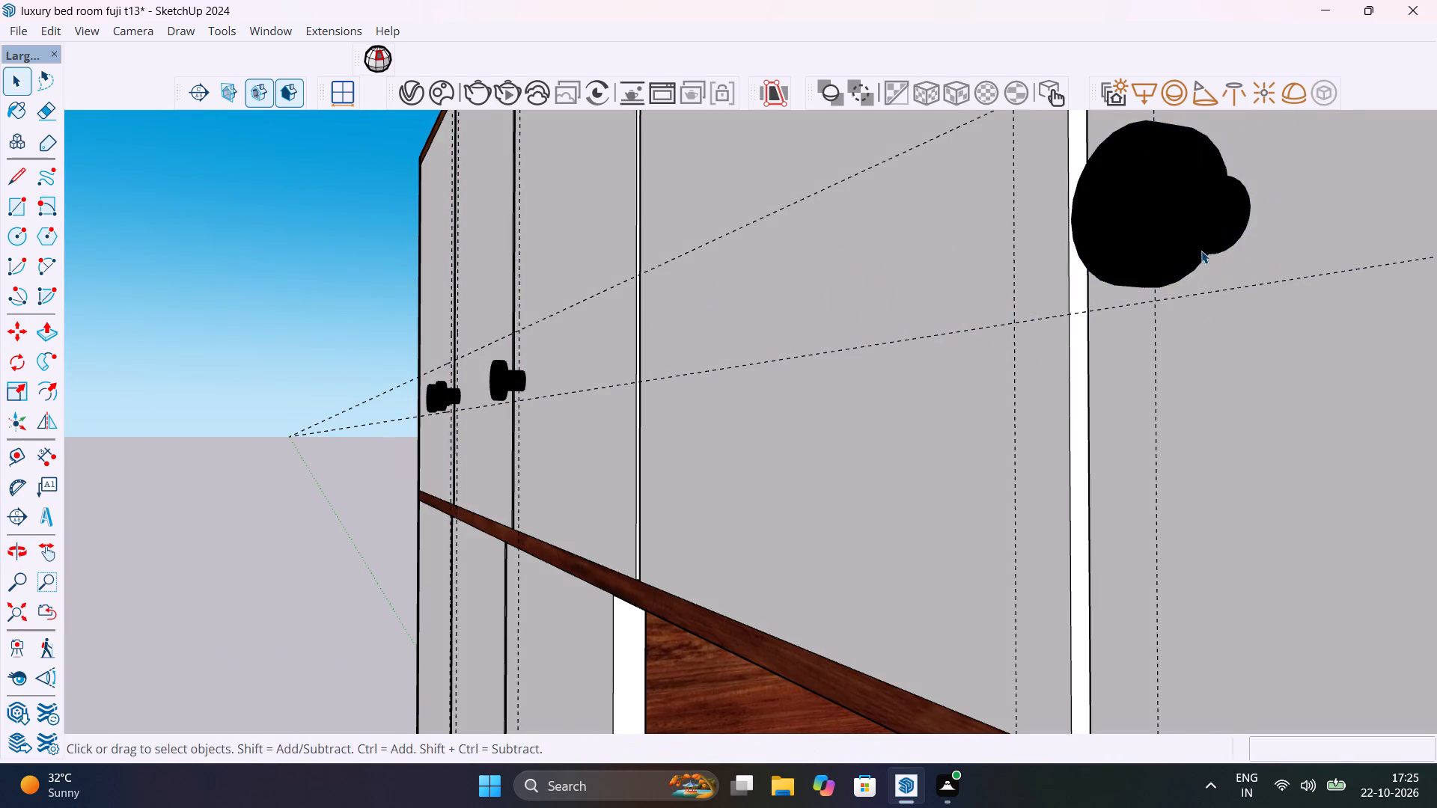
left_click(1200, 230)
key("m")
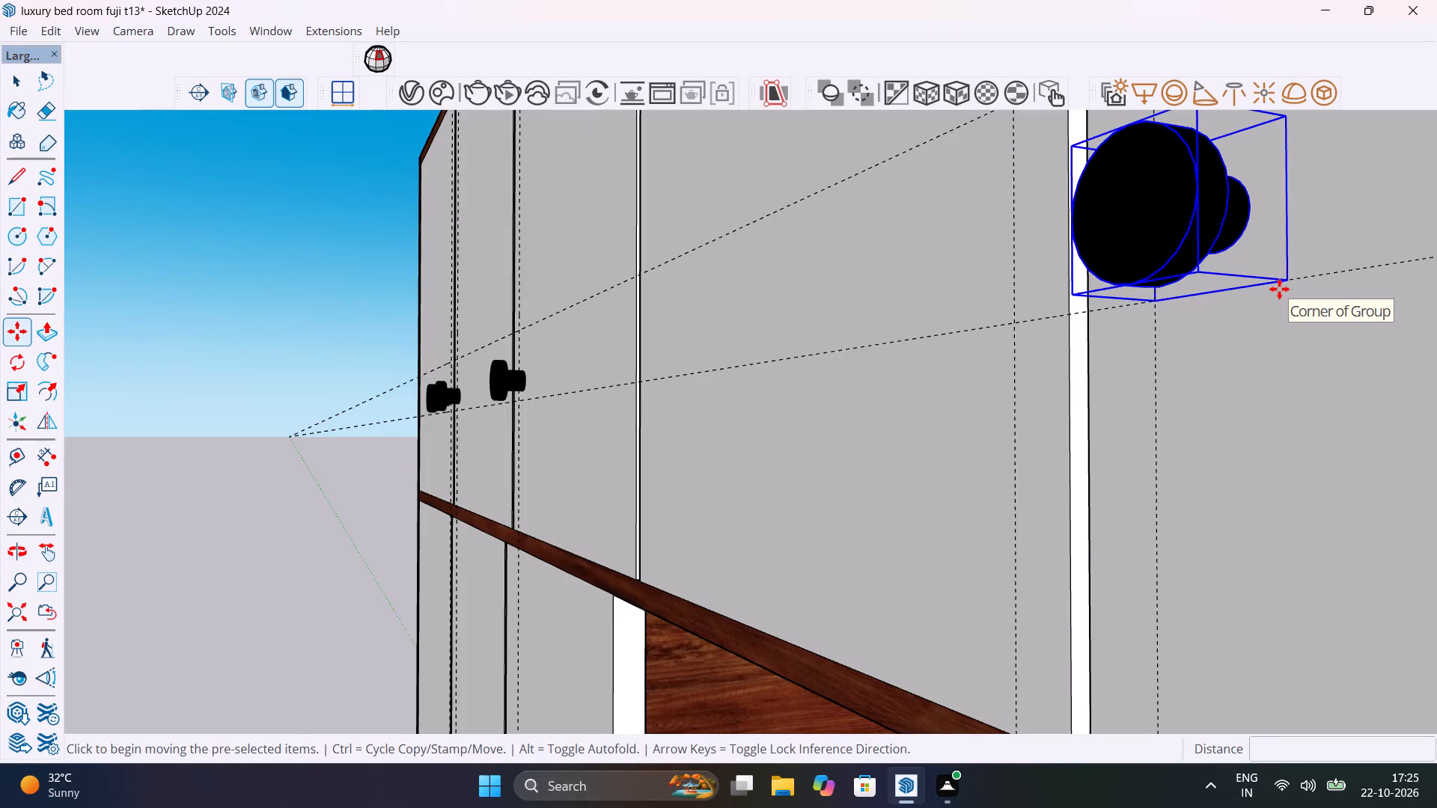
left_click(1291, 284)
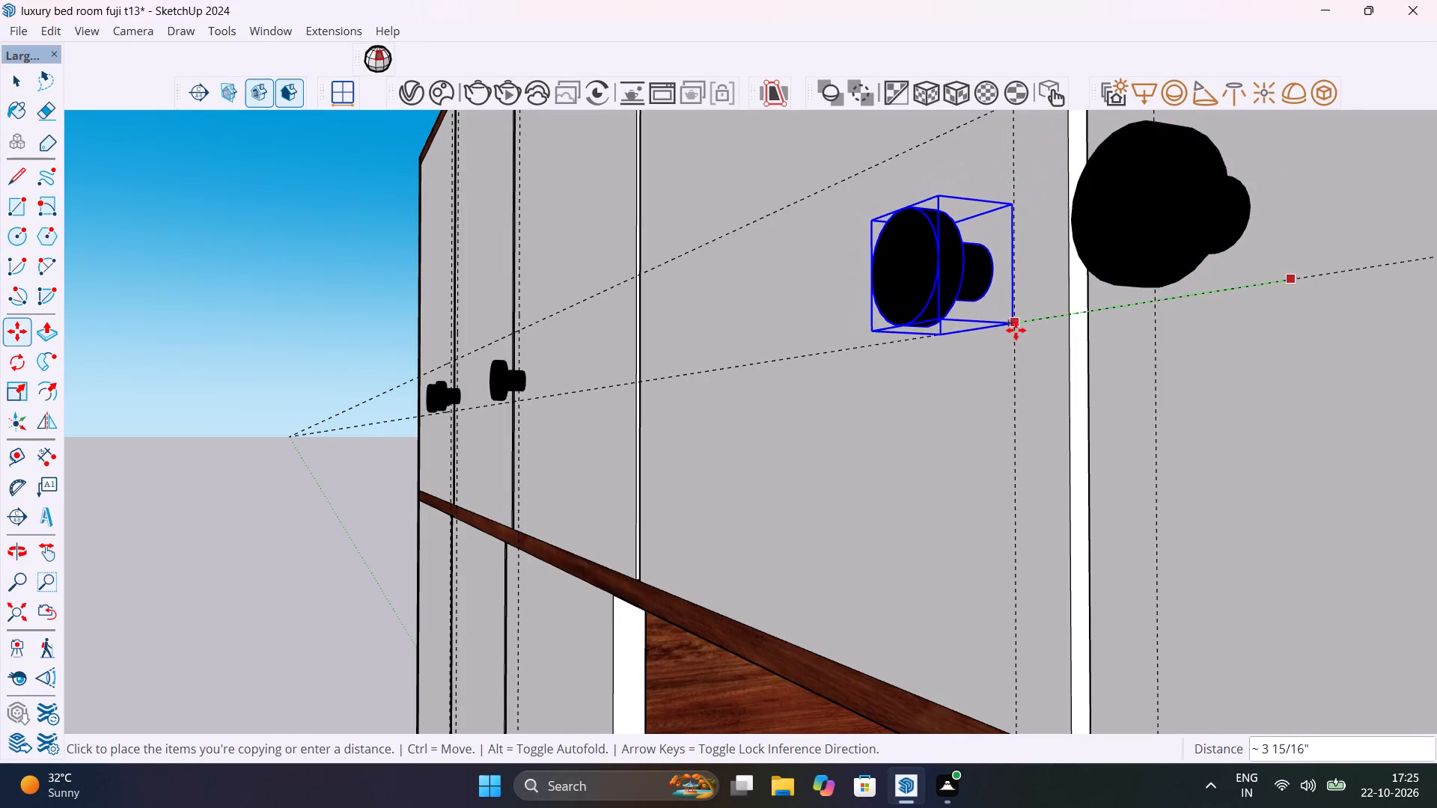
left_click(1017, 329)
scroll(998, 404, "down", 8)
key("space")
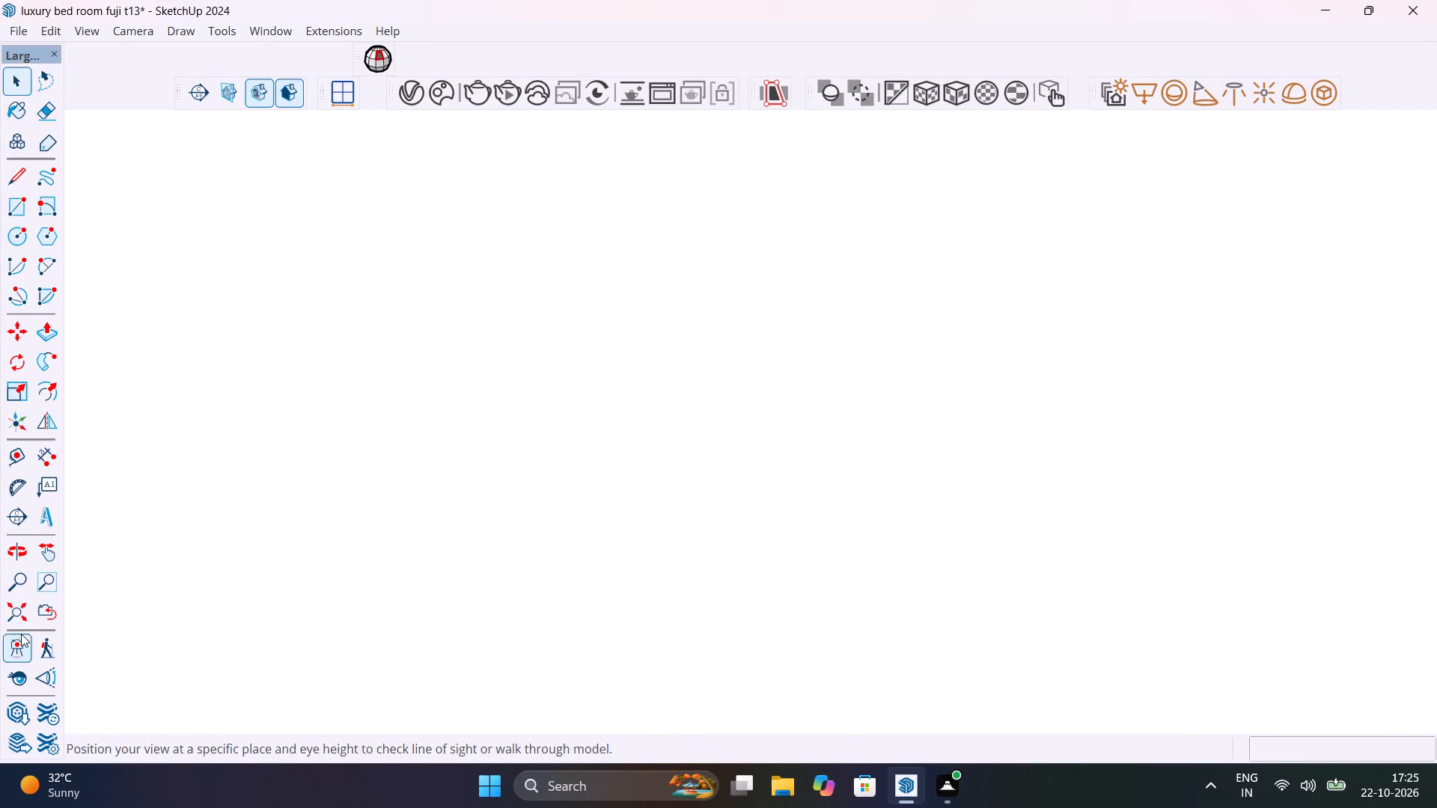
Delete all guide lines in the model.
left_click(19, 619)
middle_click_drag(442, 496, 1180, 640)
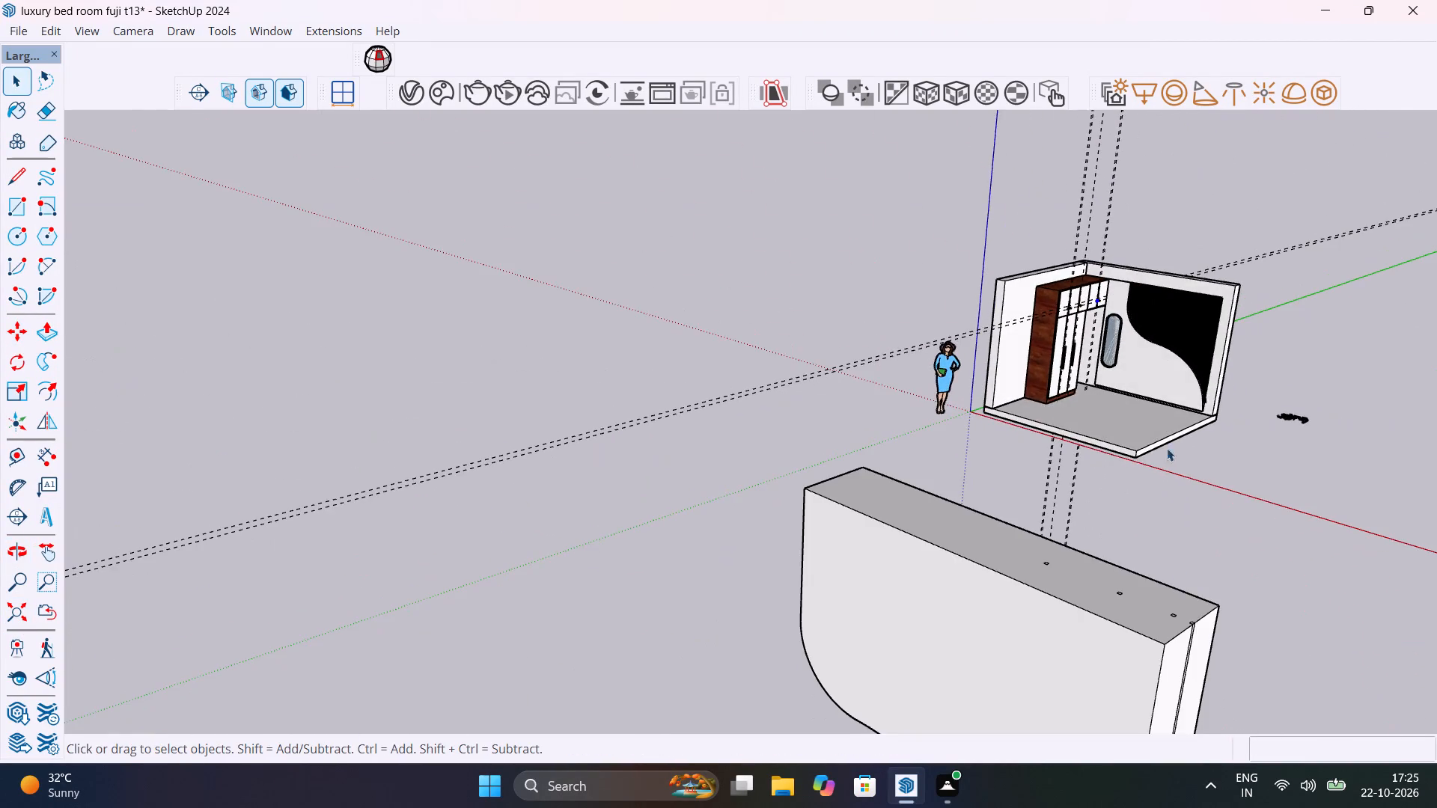
scroll(1129, 361, "up", 9)
left_click(1414, 438)
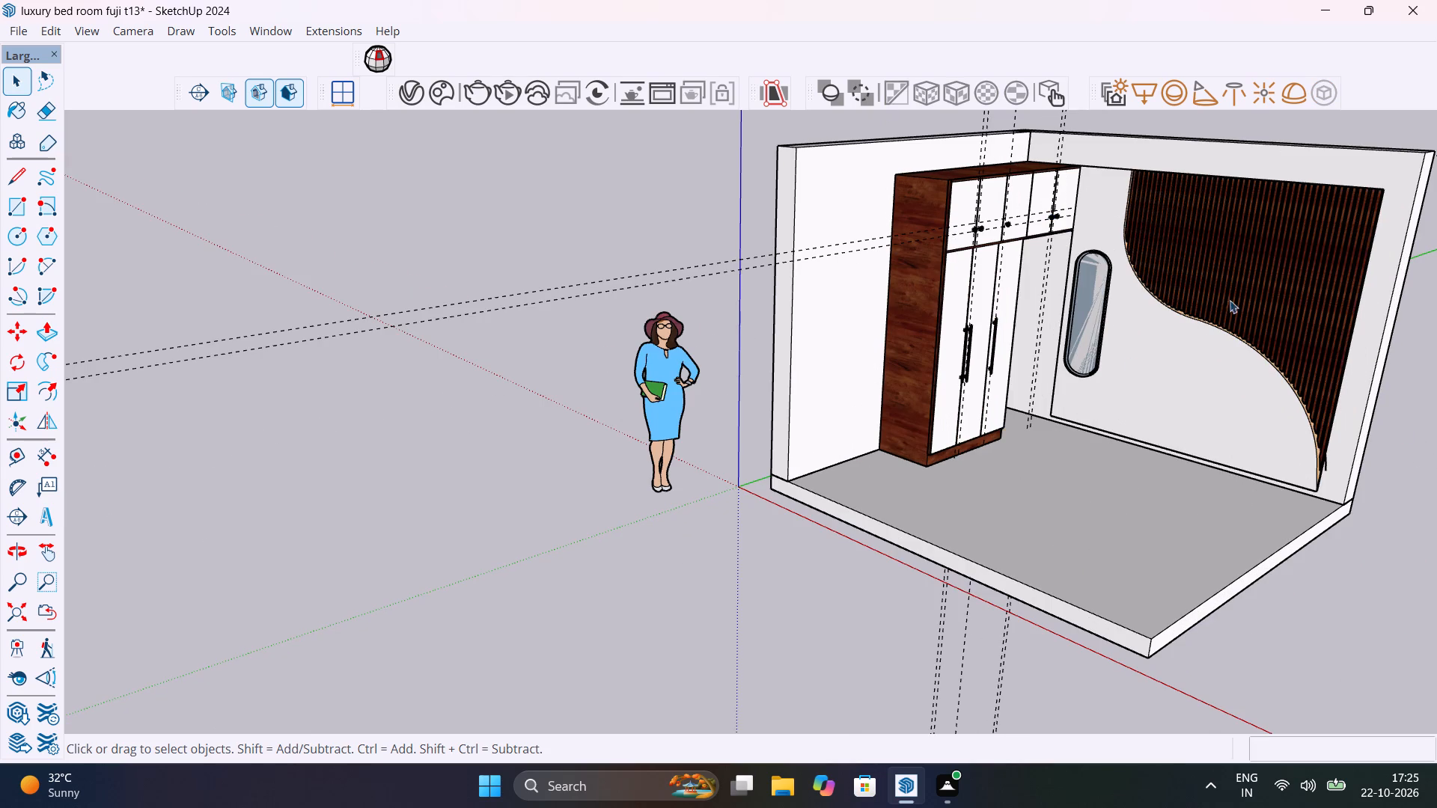
scroll(1060, 219, "up", 4)
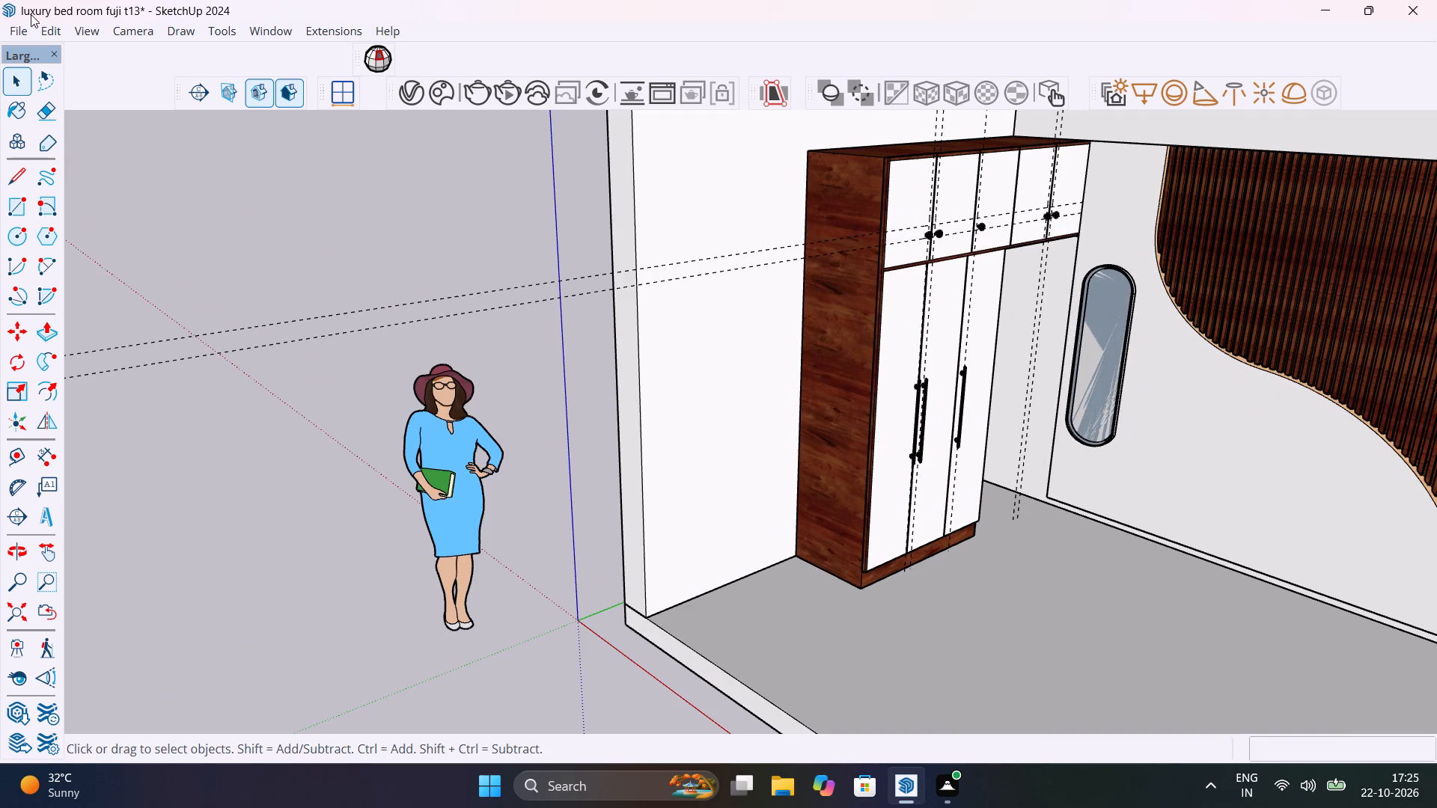
left_click(50, 28)
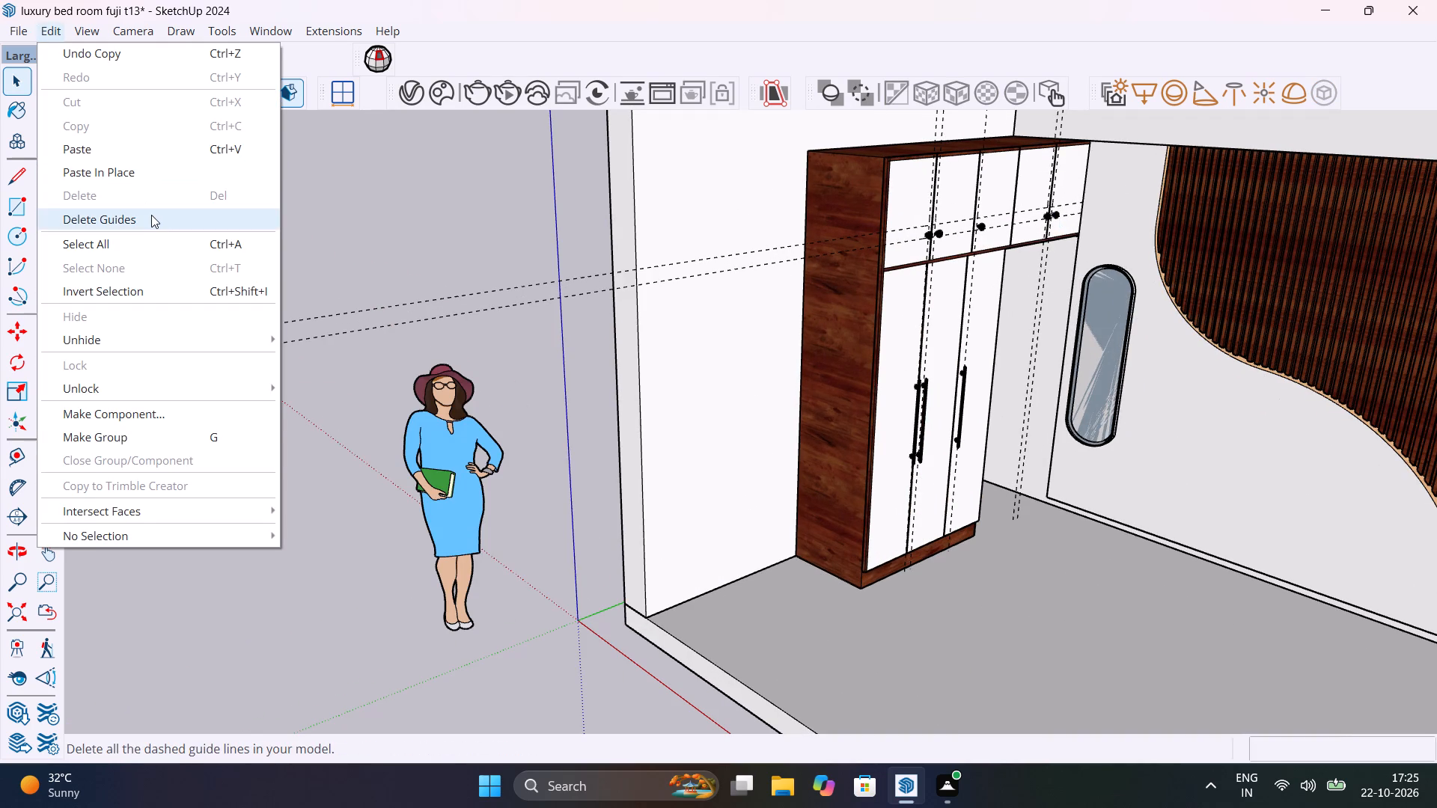
left_click(151, 215)
Unhide all hidden objects in the bedroom model.
scroll(151, 215, "down", 1)
scroll(740, 415, "down", 5)
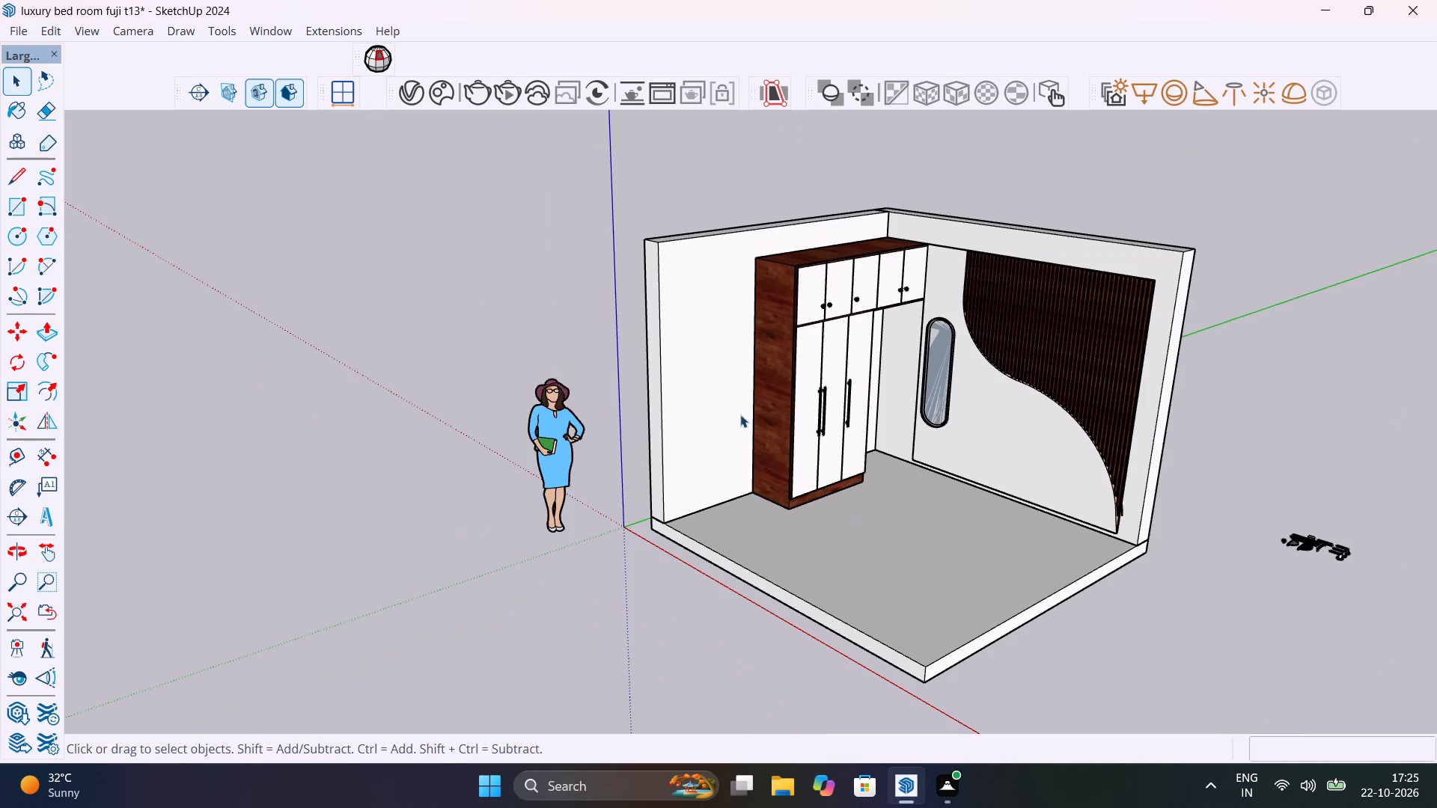
middle_click_drag(852, 464, 732, 404)
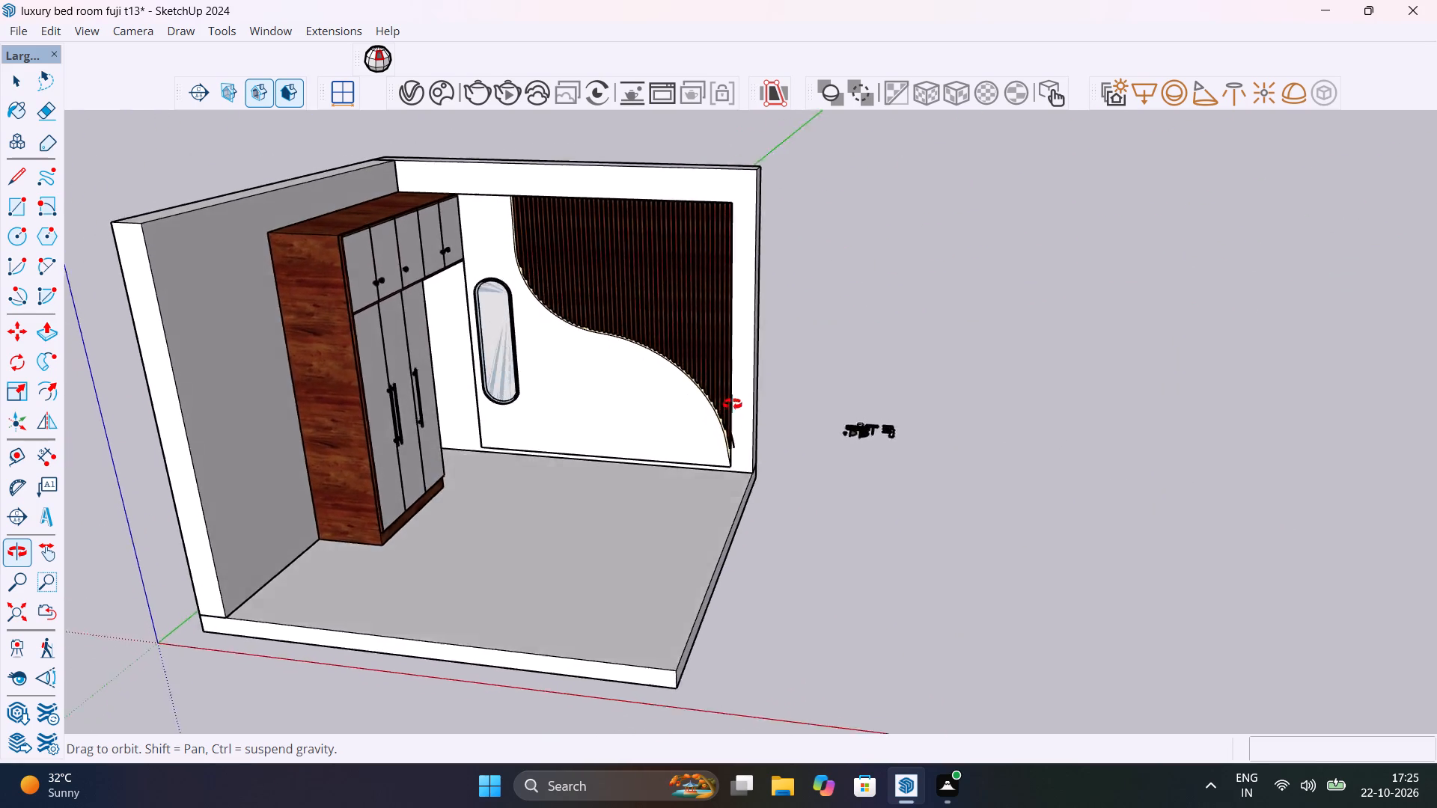
middle_click_drag(732, 404, 806, 432)
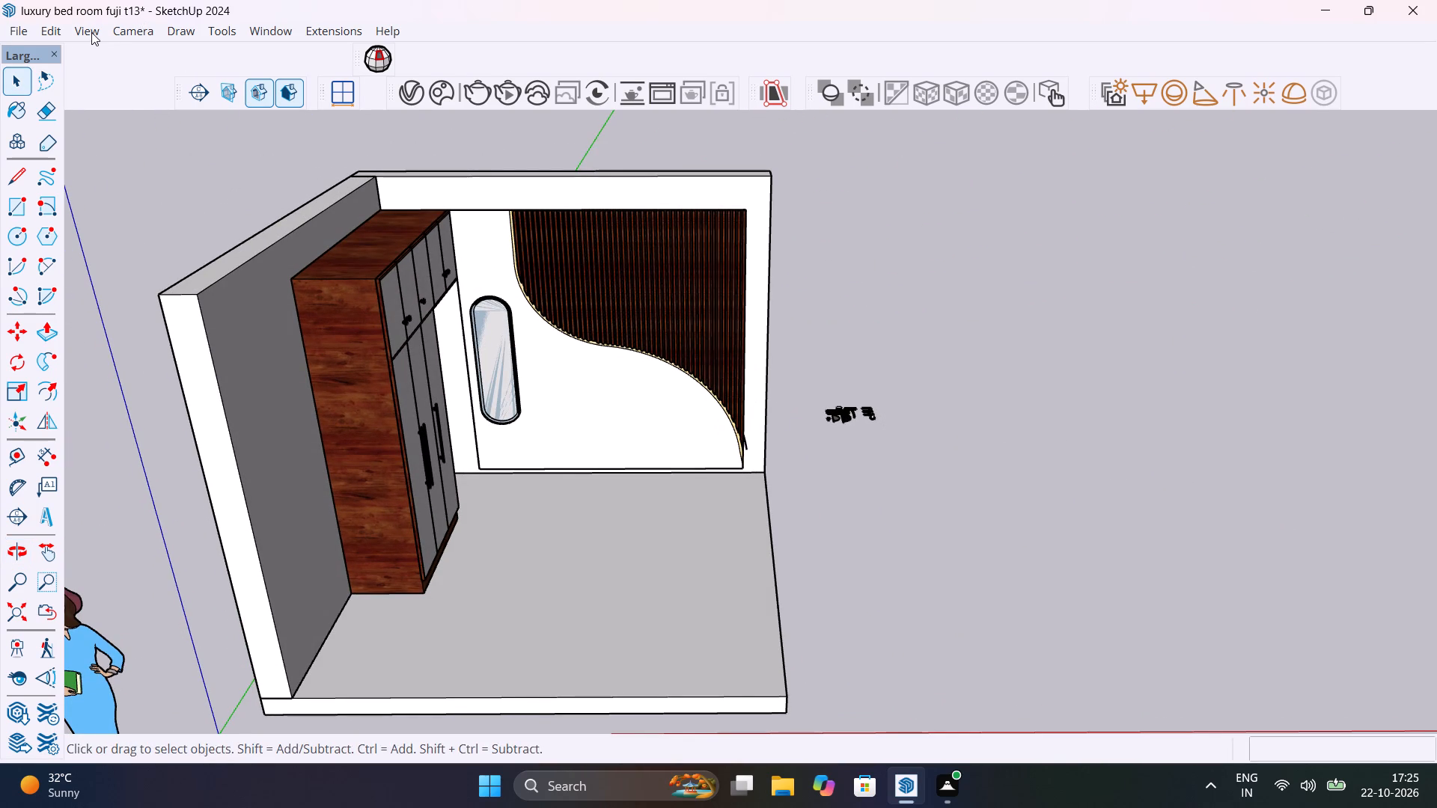
left_click(61, 33)
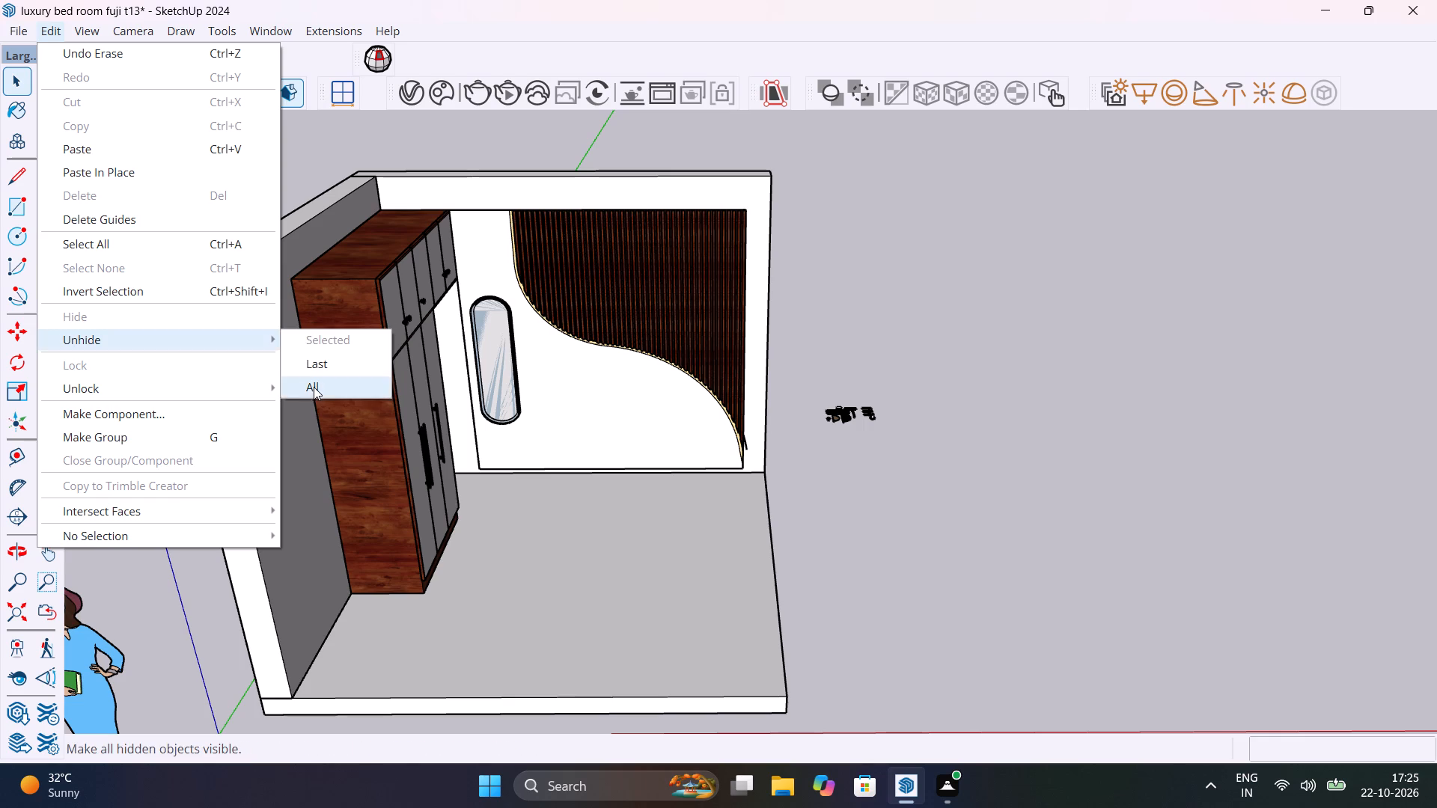
left_click(314, 386)
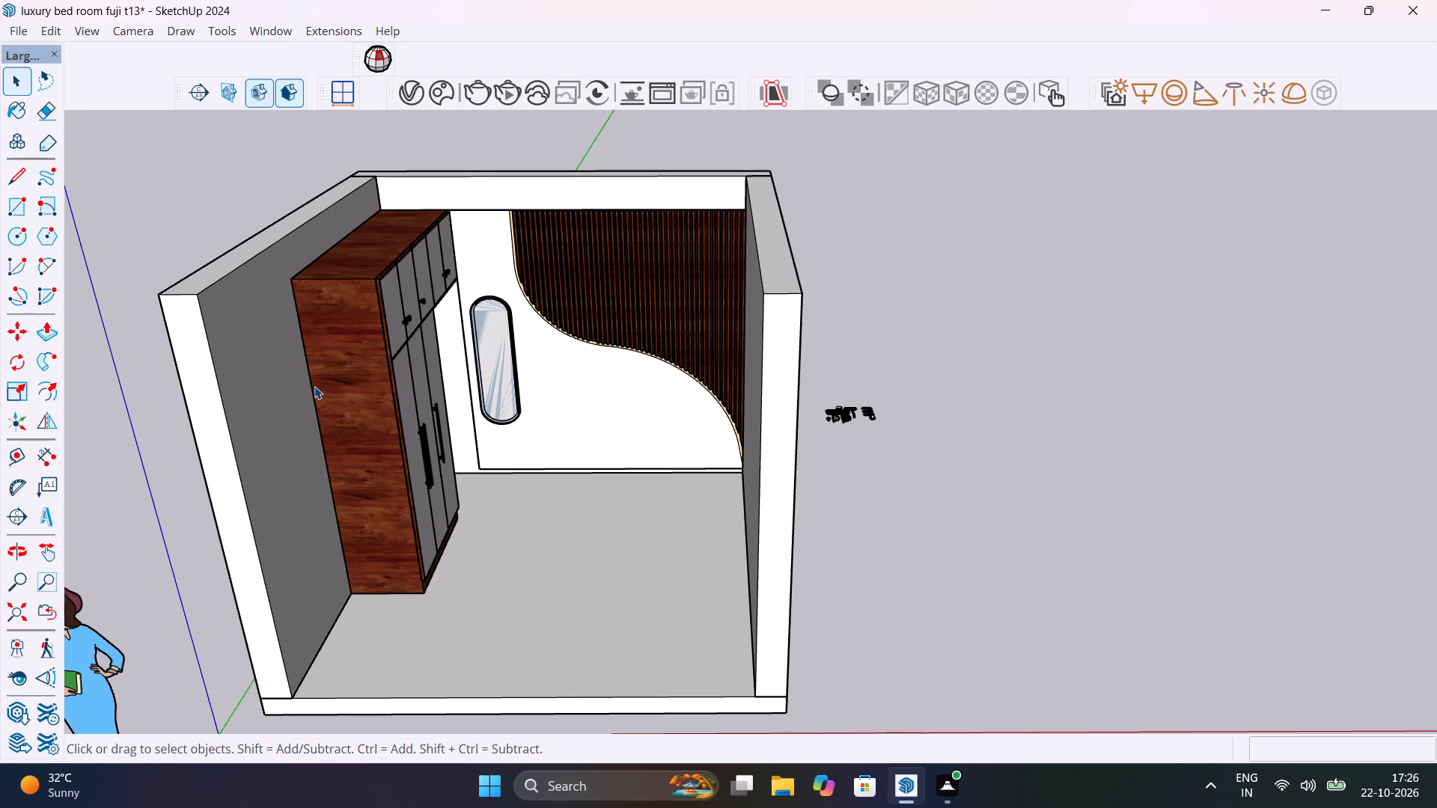
Delete the leftover cluster of handle models lying outside the room.
scroll(924, 457, "up", 7)
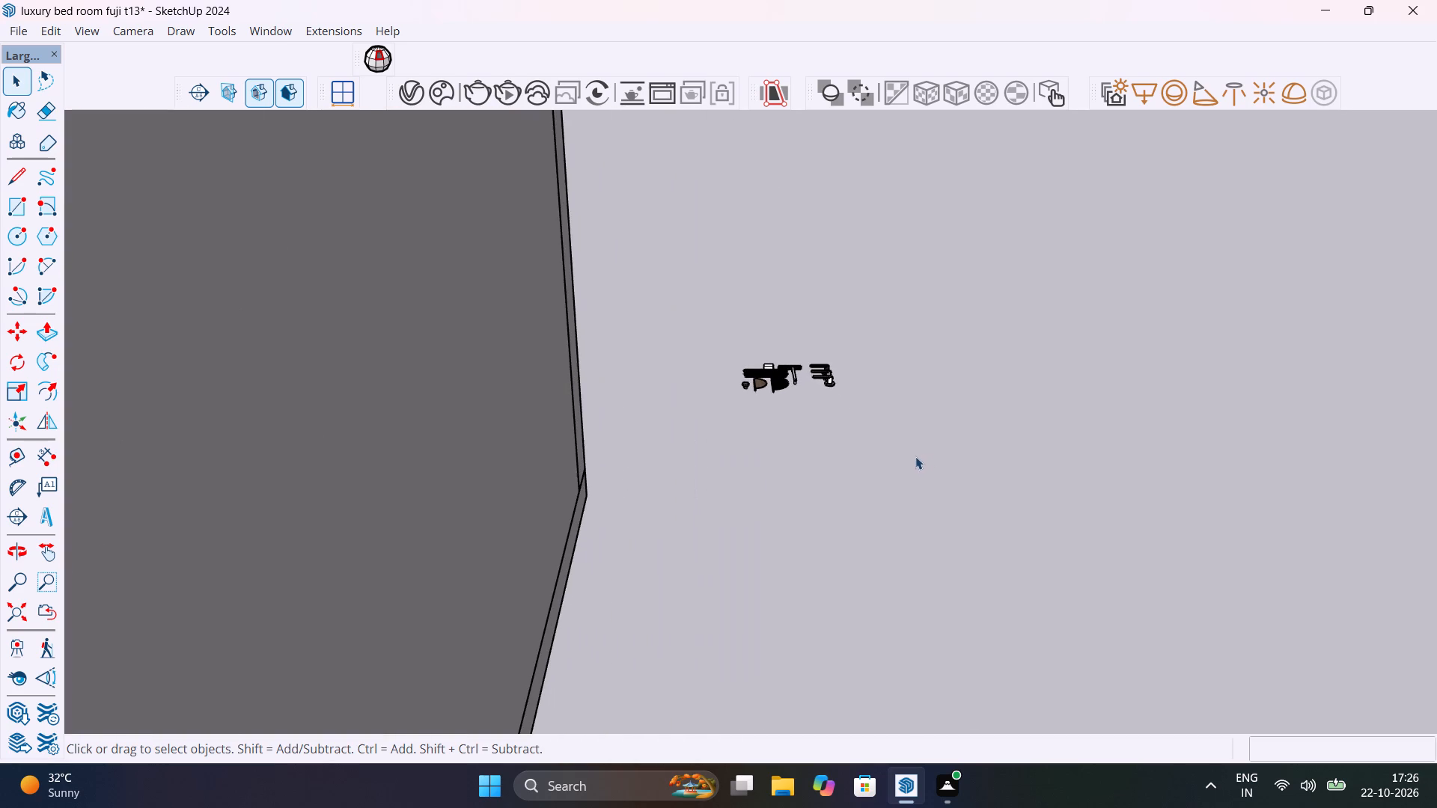
left_click(945, 296)
left_click_drag(895, 252, 684, 489)
key("Delete")
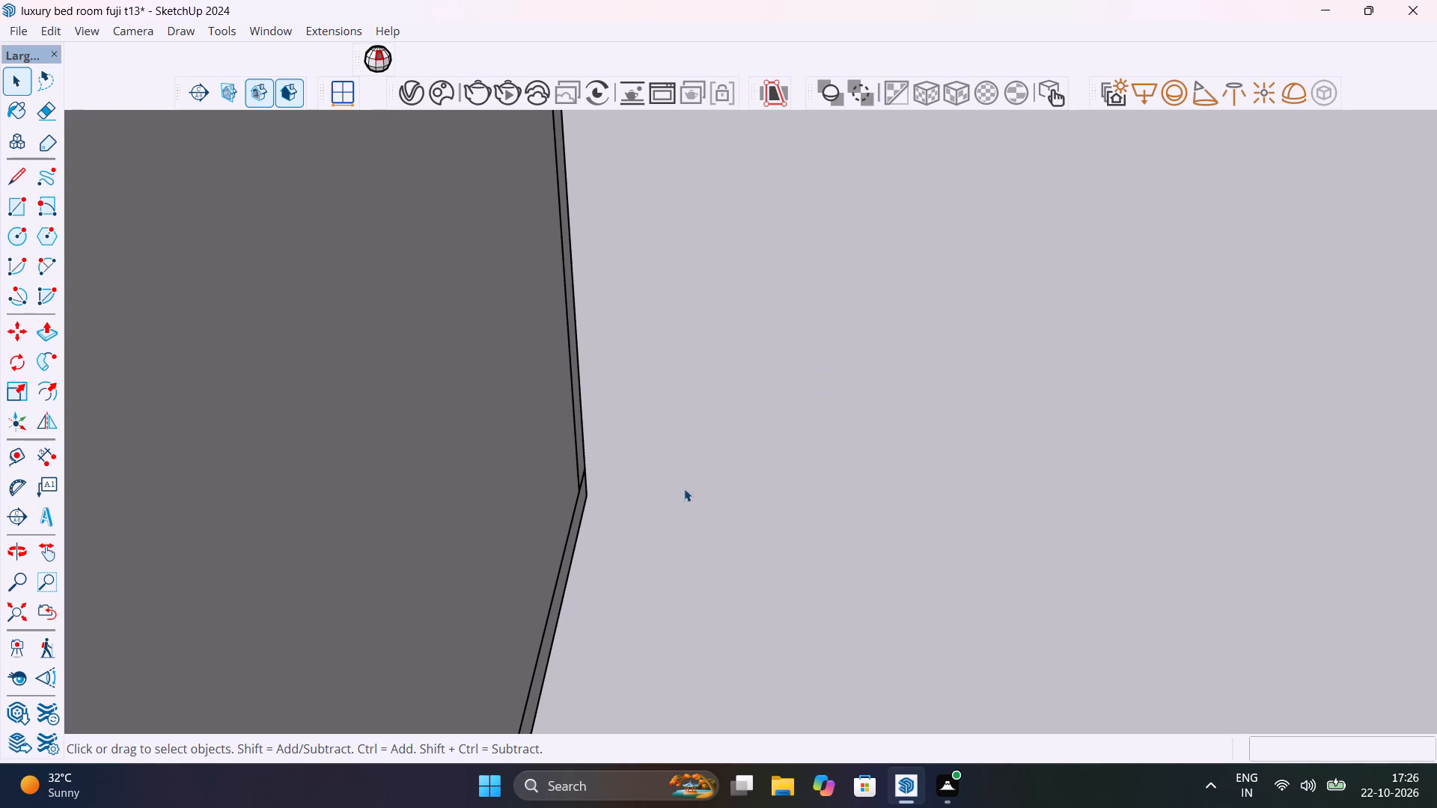
Place two vertical guides on the wall opposite the wardrobe: 2' 6" from the slatted panel's corner, and 4' beyond the first.
scroll(684, 488, "down", 14)
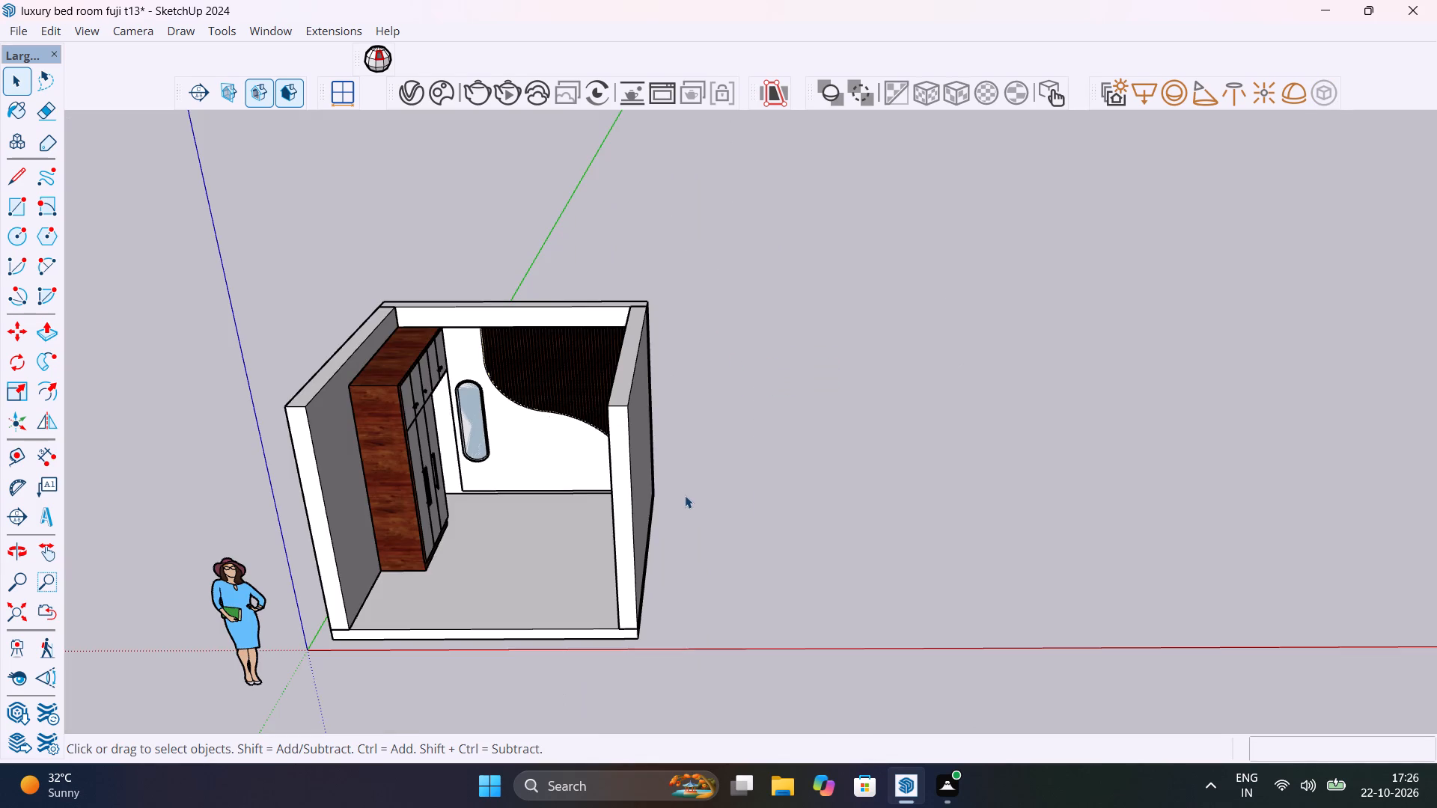
scroll(635, 420, "up", 4)
middle_click_drag(627, 478, 1007, 553)
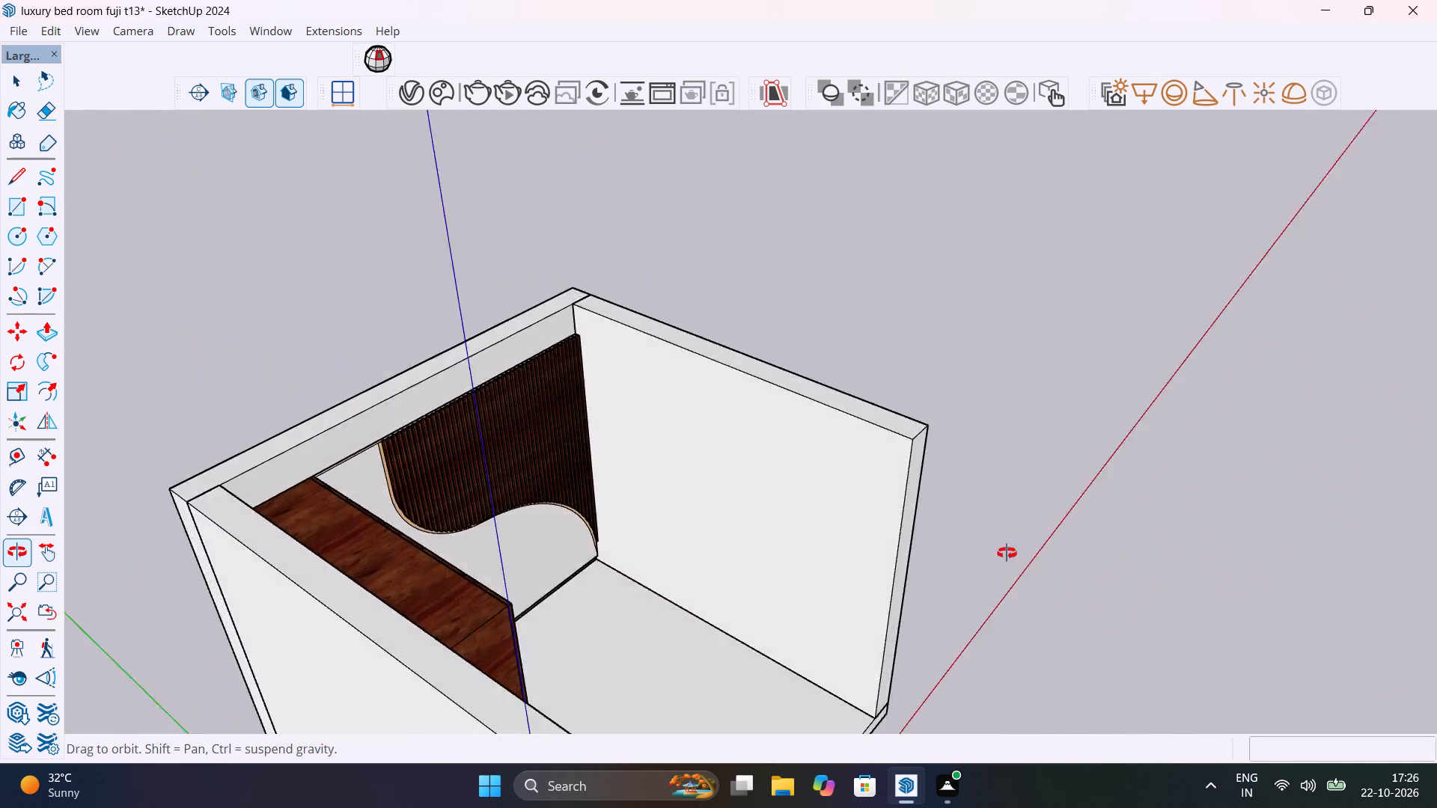
middle_click_drag(1007, 553, 1138, 507)
scroll(685, 433, "up", 5)
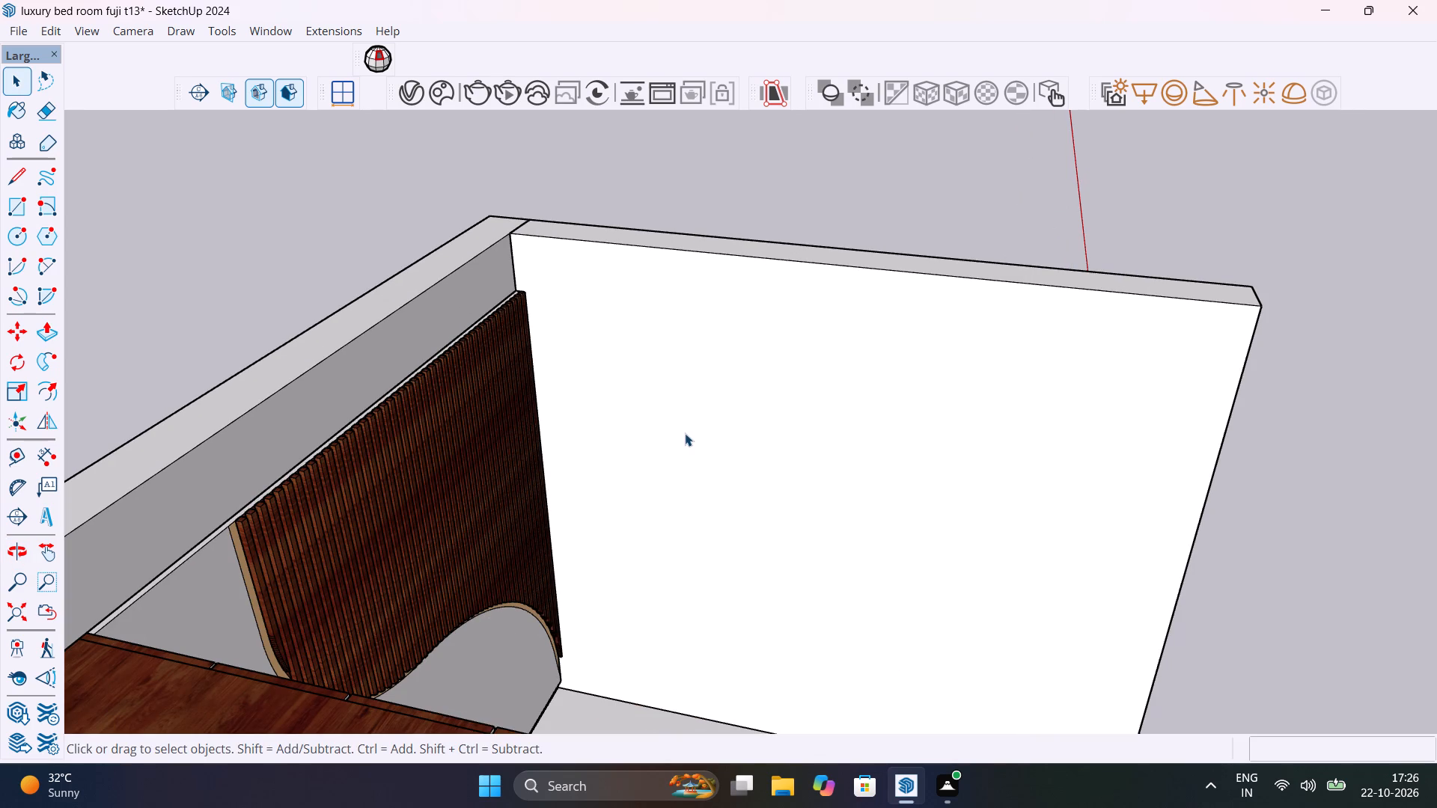
key("t")
left_click(513, 259)
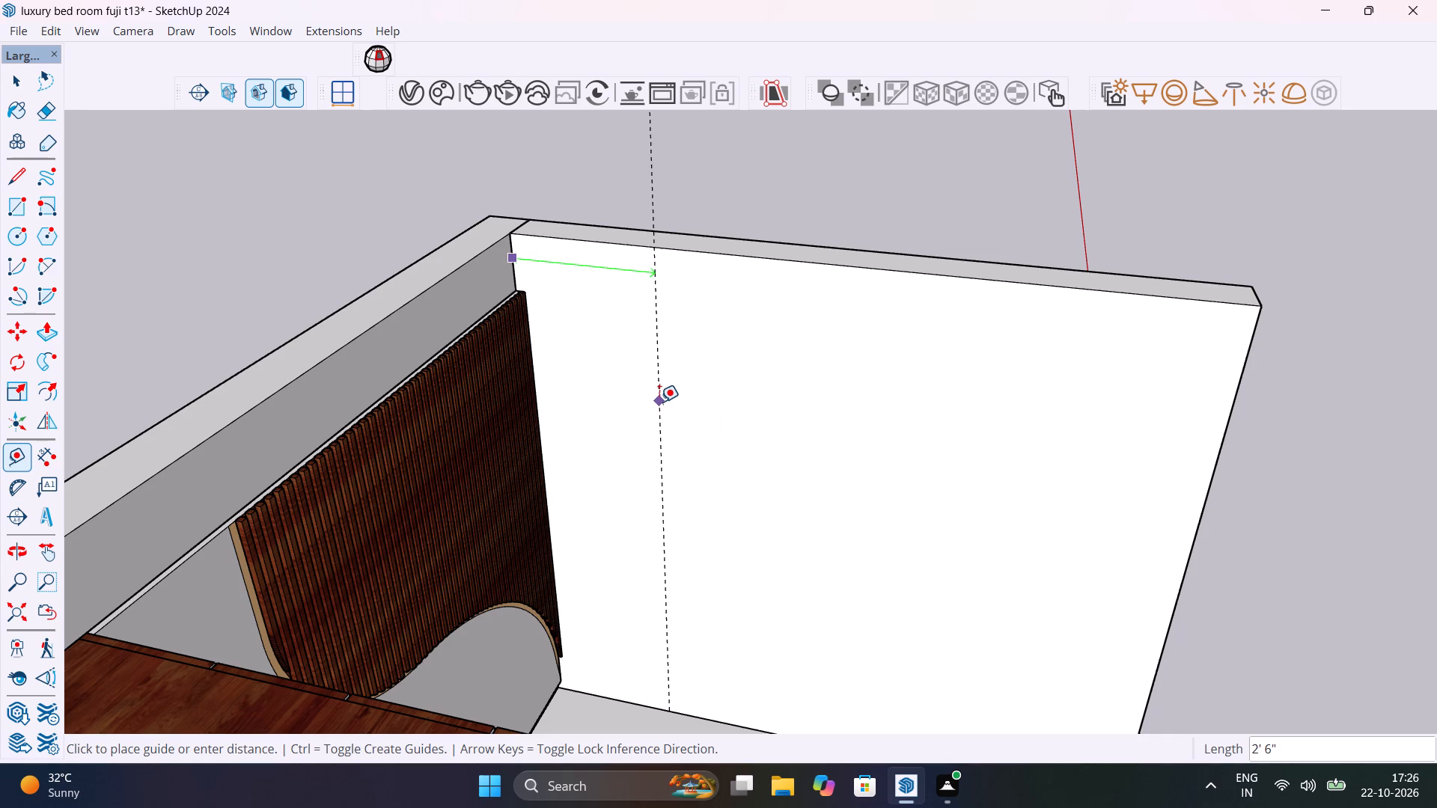
left_click(659, 402)
left_click(661, 411)
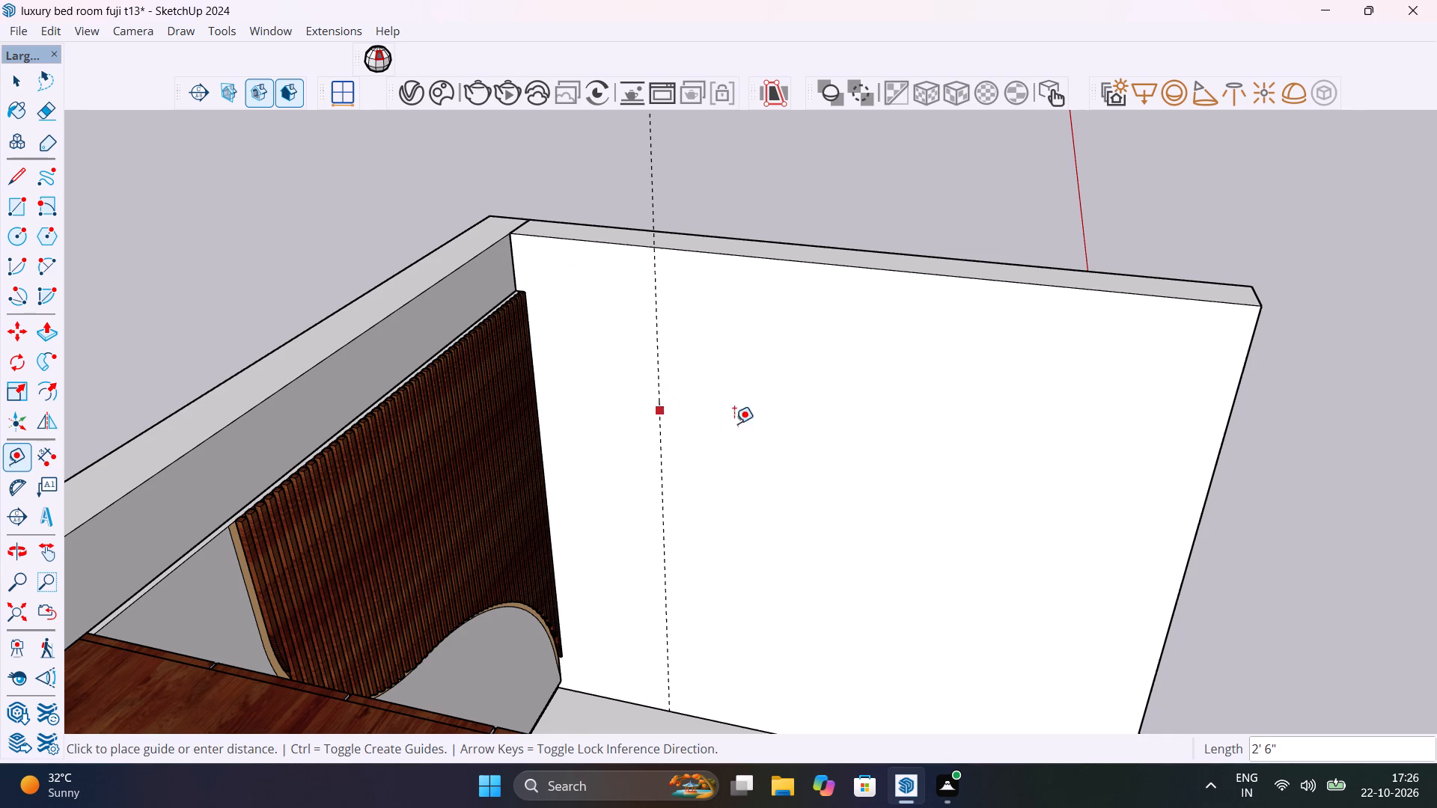
type("4'")
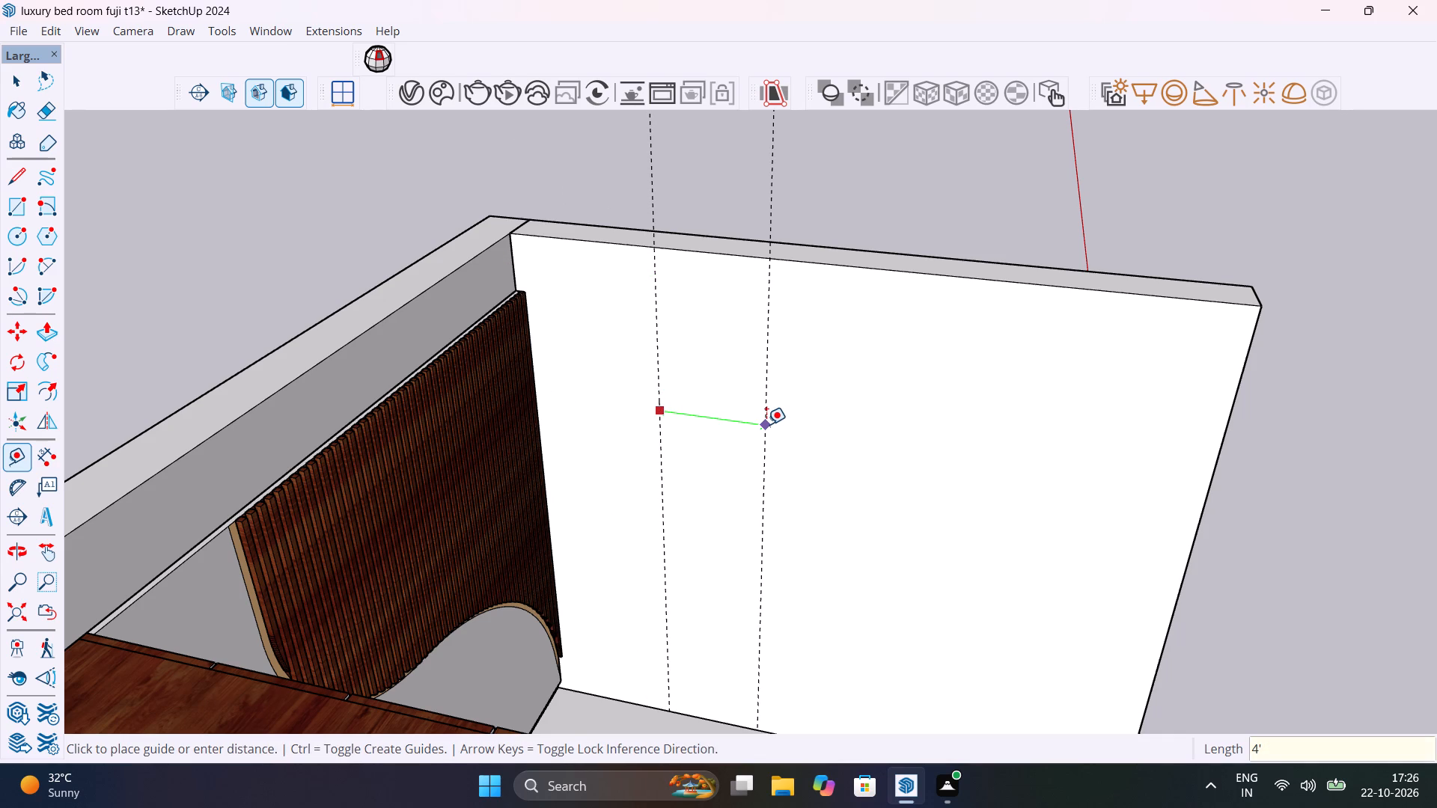
key("Return")
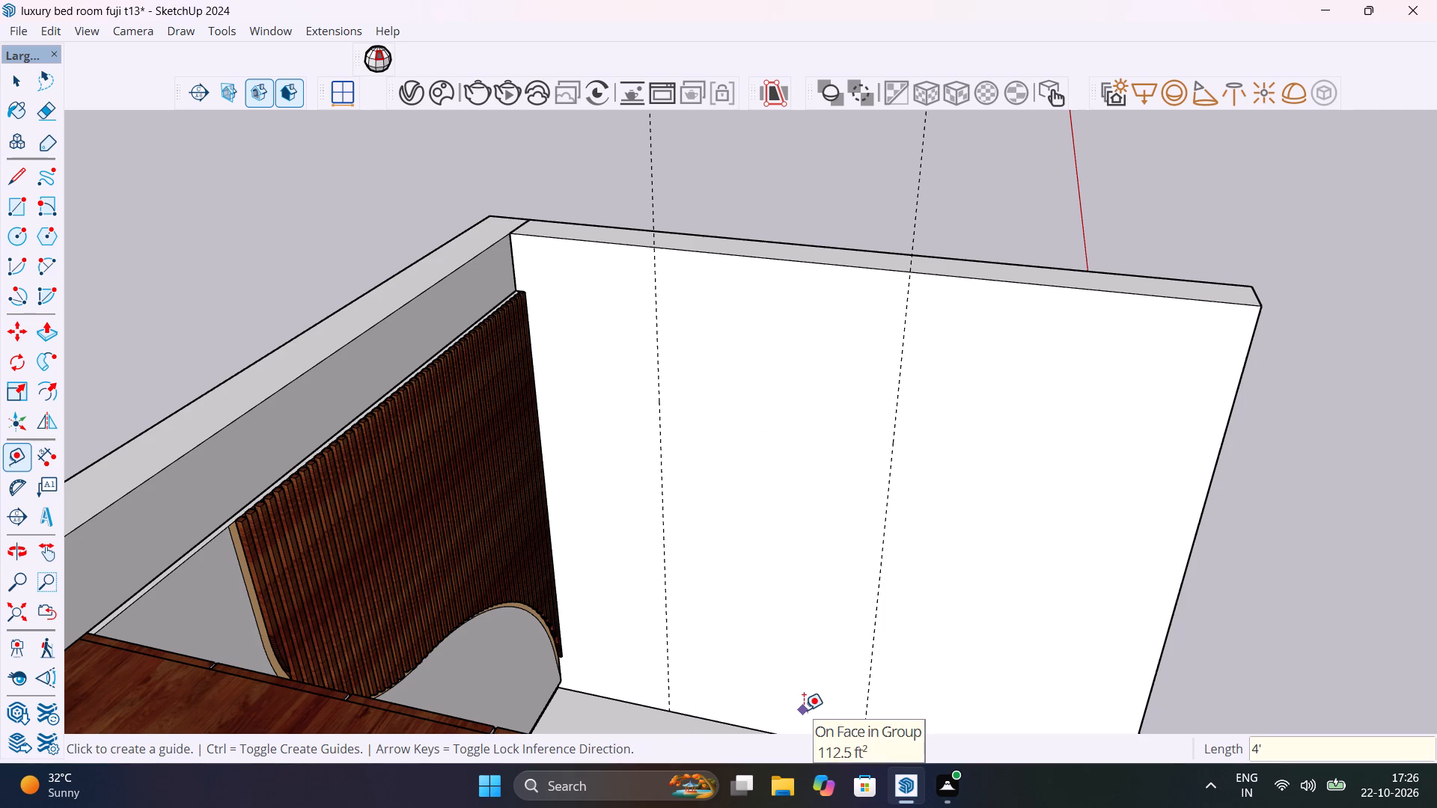
Place two horizontal guides on the wall opposite the wardrobe: 3' above the floor edge, and 4' above the first.
left_click(734, 721)
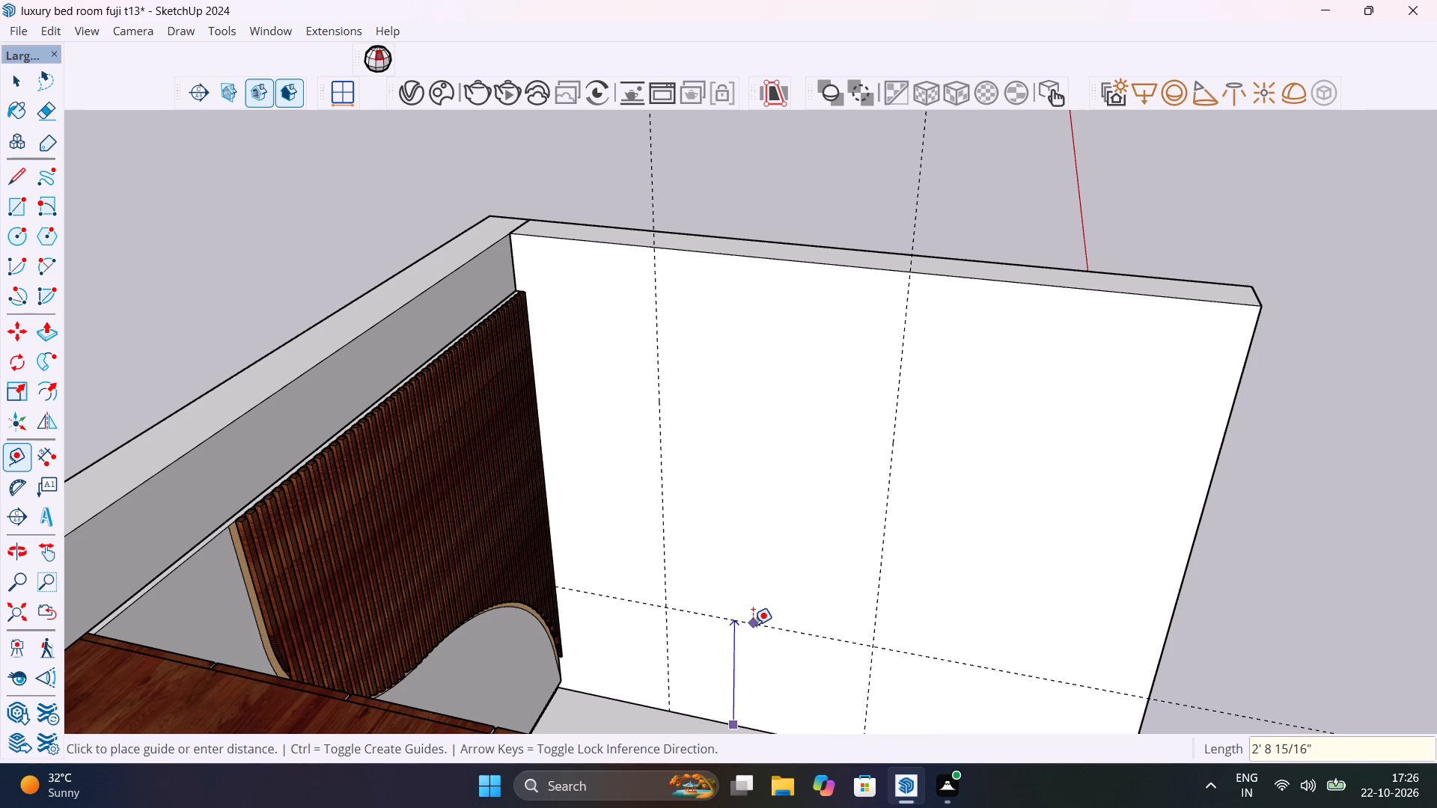
type("3'")
key("Return")
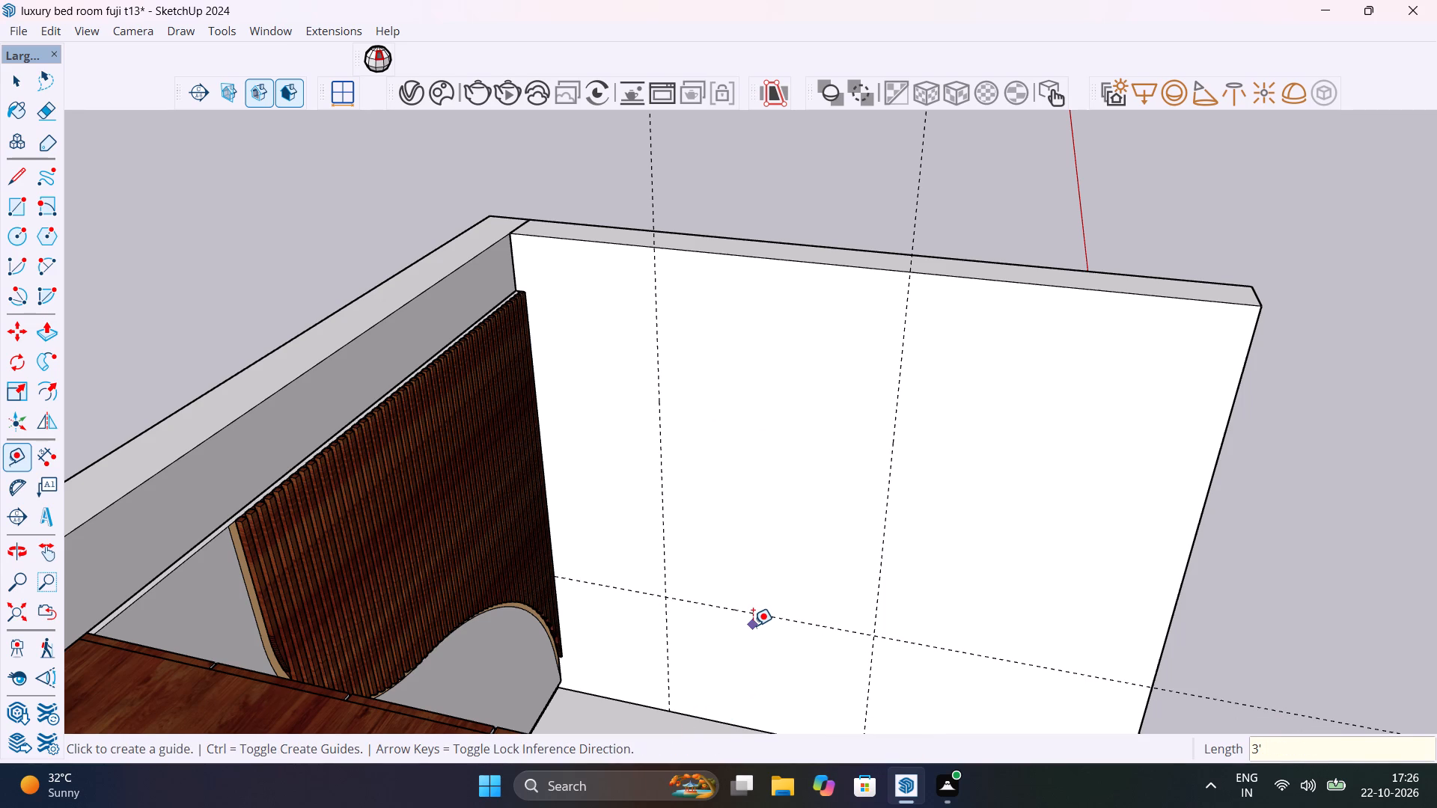
left_click(752, 612)
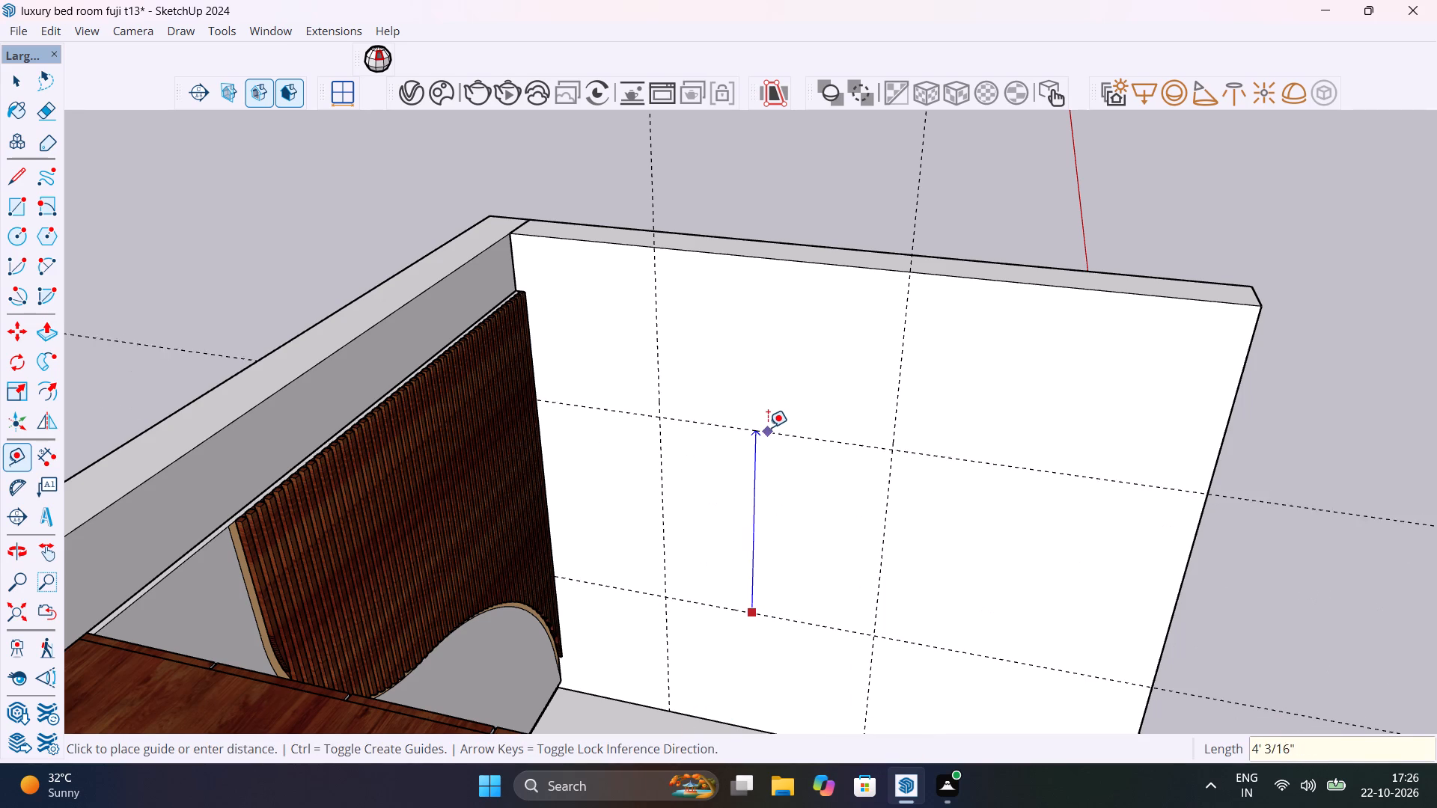
type("4'")
key("Return")
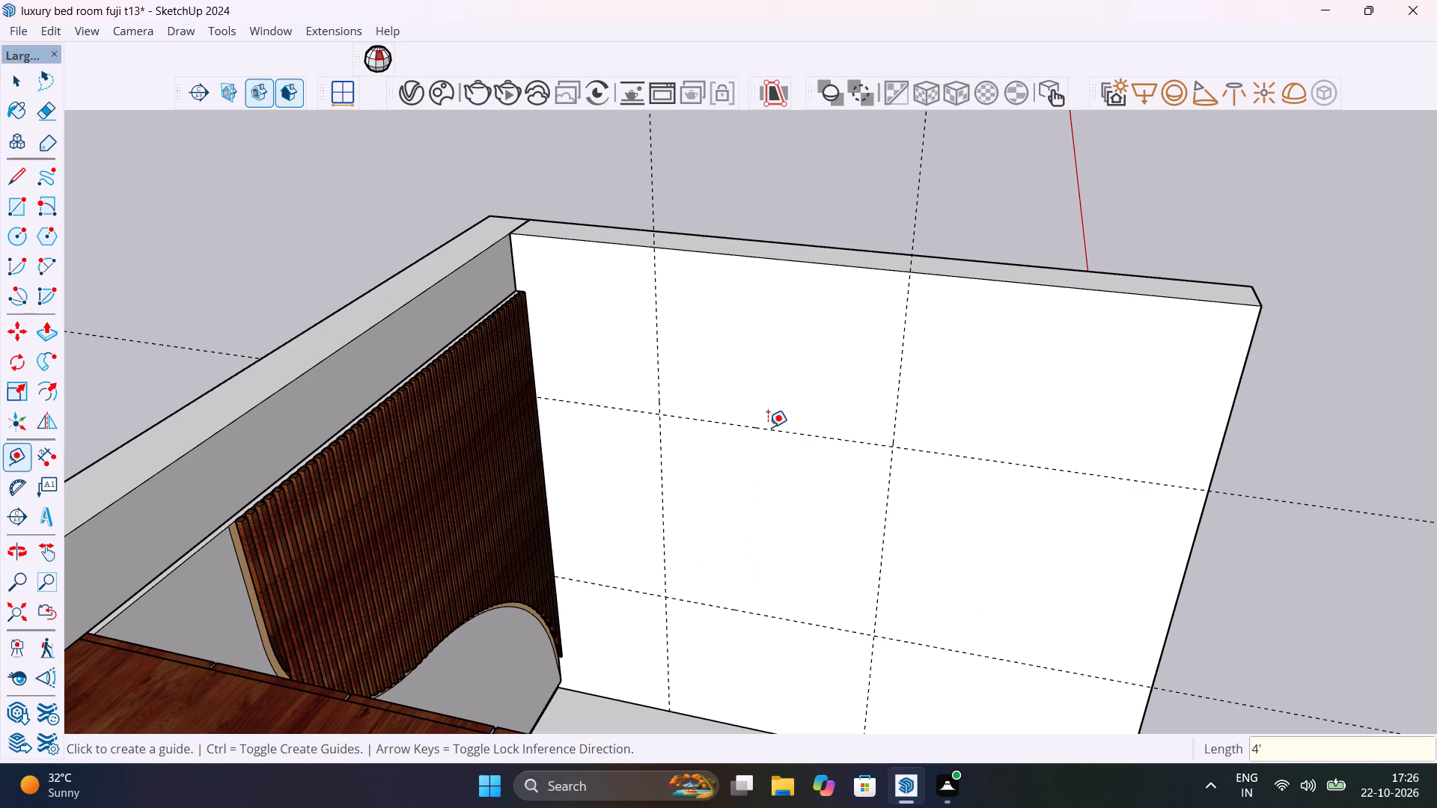
Draw a 4' by 4' rectangle between the guide intersections on the wall opposite the wardrobe, inside the wall's group.
key("space")
triple_click(776, 511)
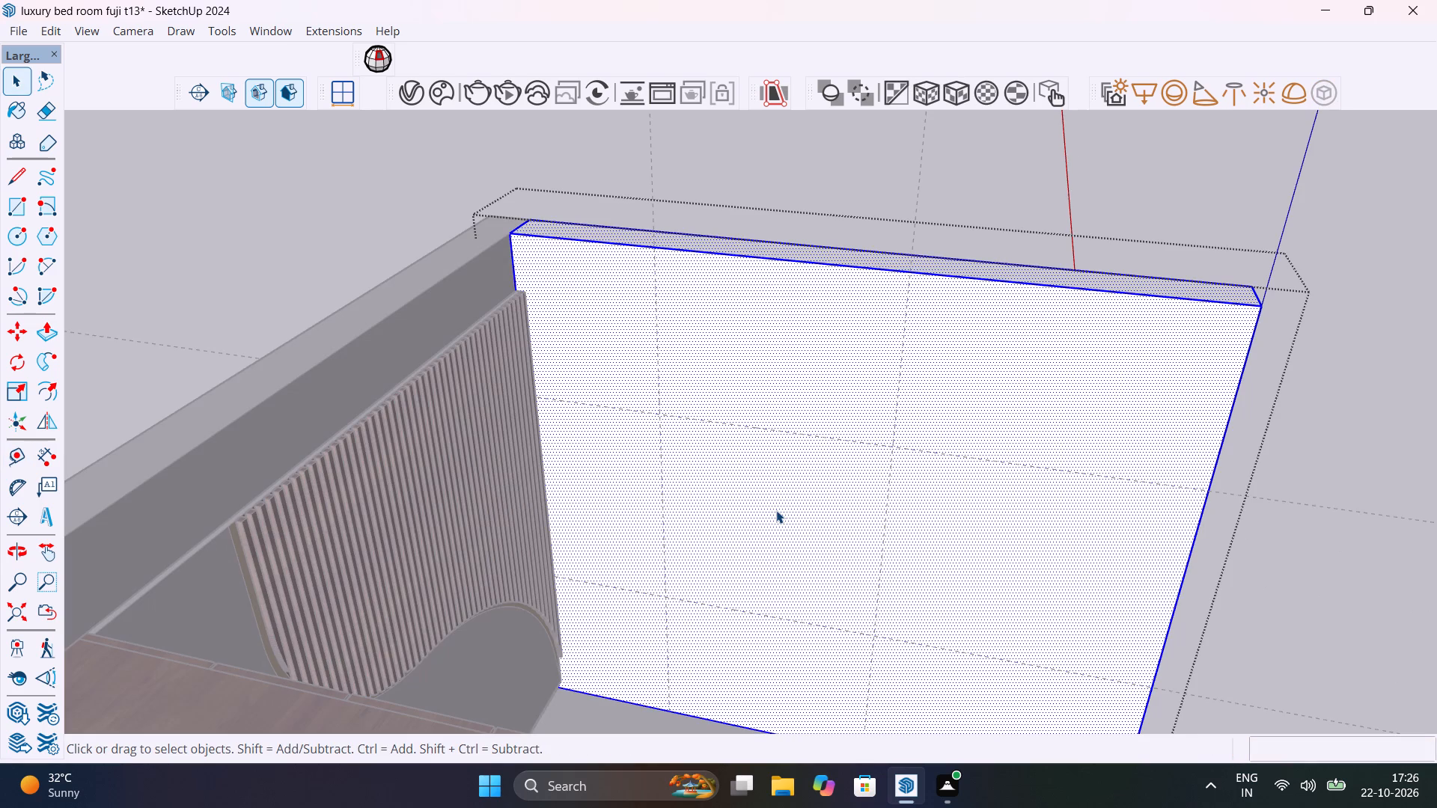
left_click(894, 172)
double_click(828, 403)
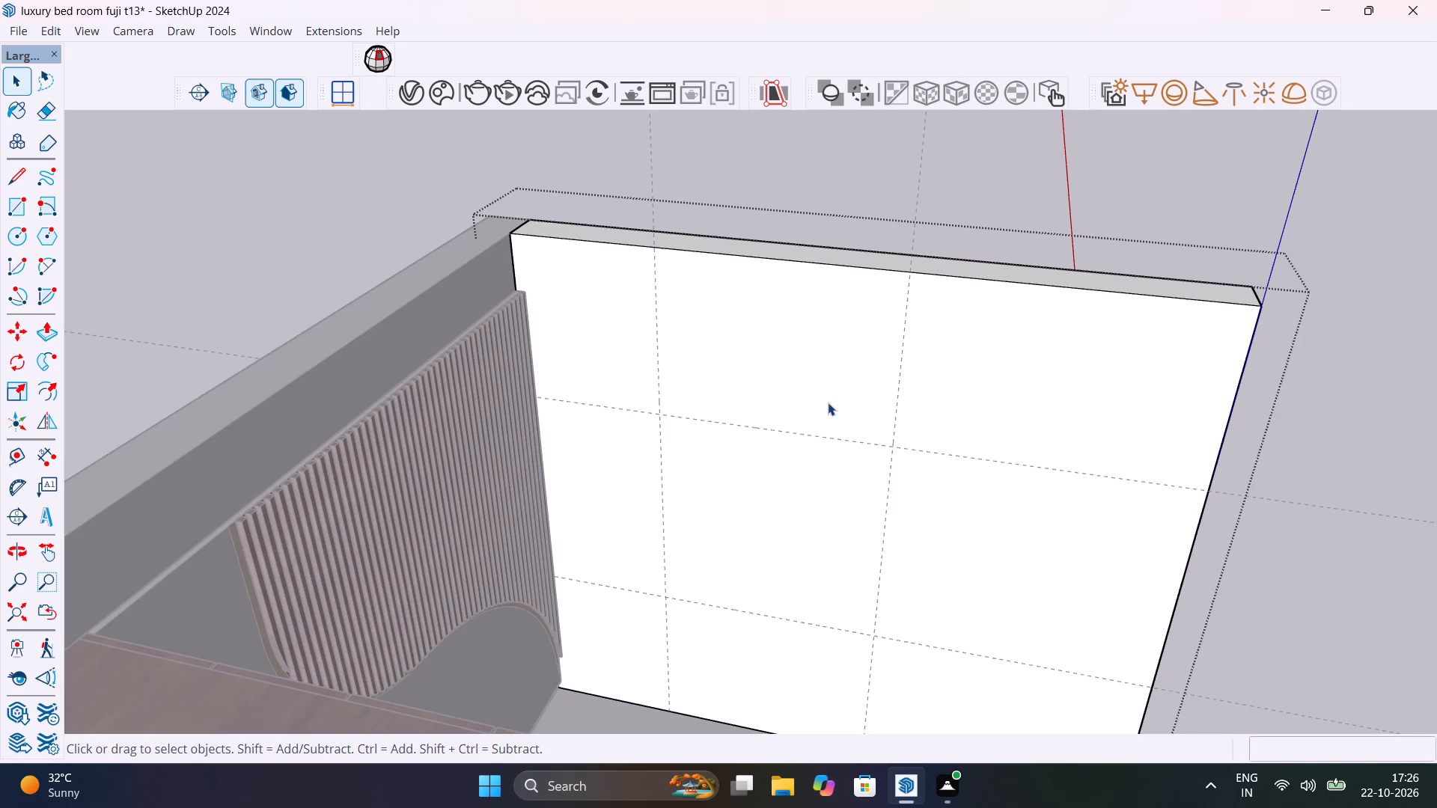
key("r")
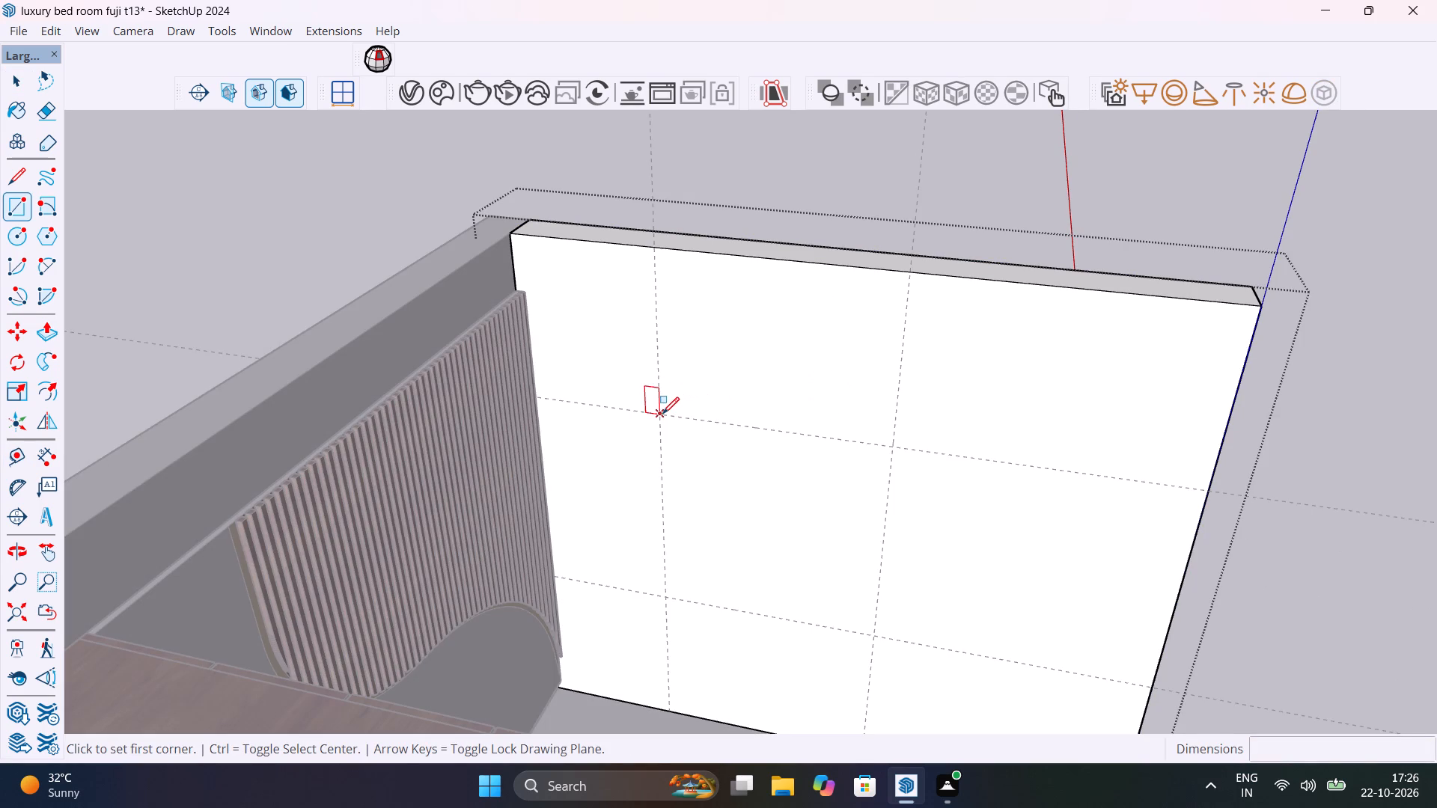
left_click(662, 413)
left_click(872, 631)
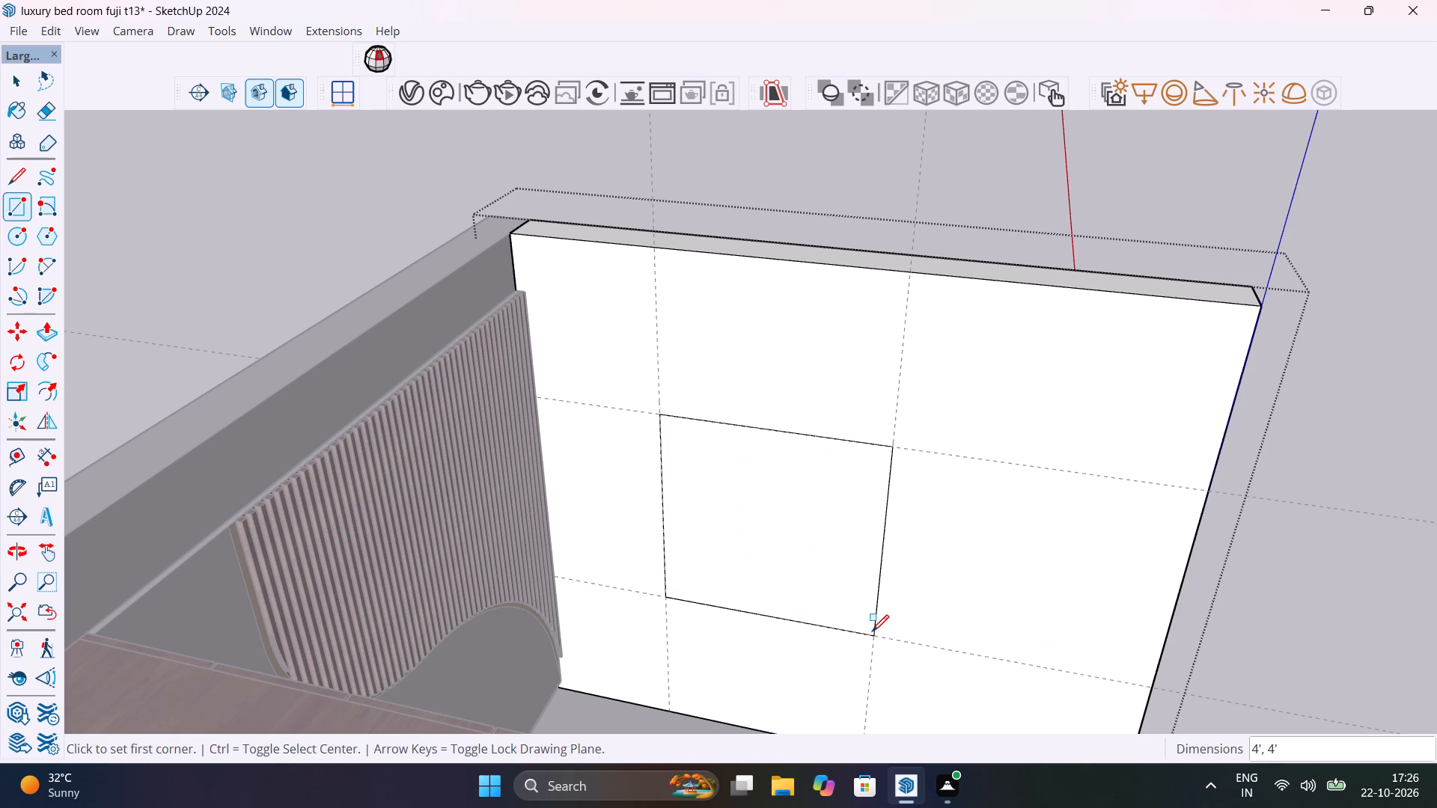
Push the 4' by 4' rectangle 9" through the wall to cut a window opening.
key("p")
left_click(843, 578)
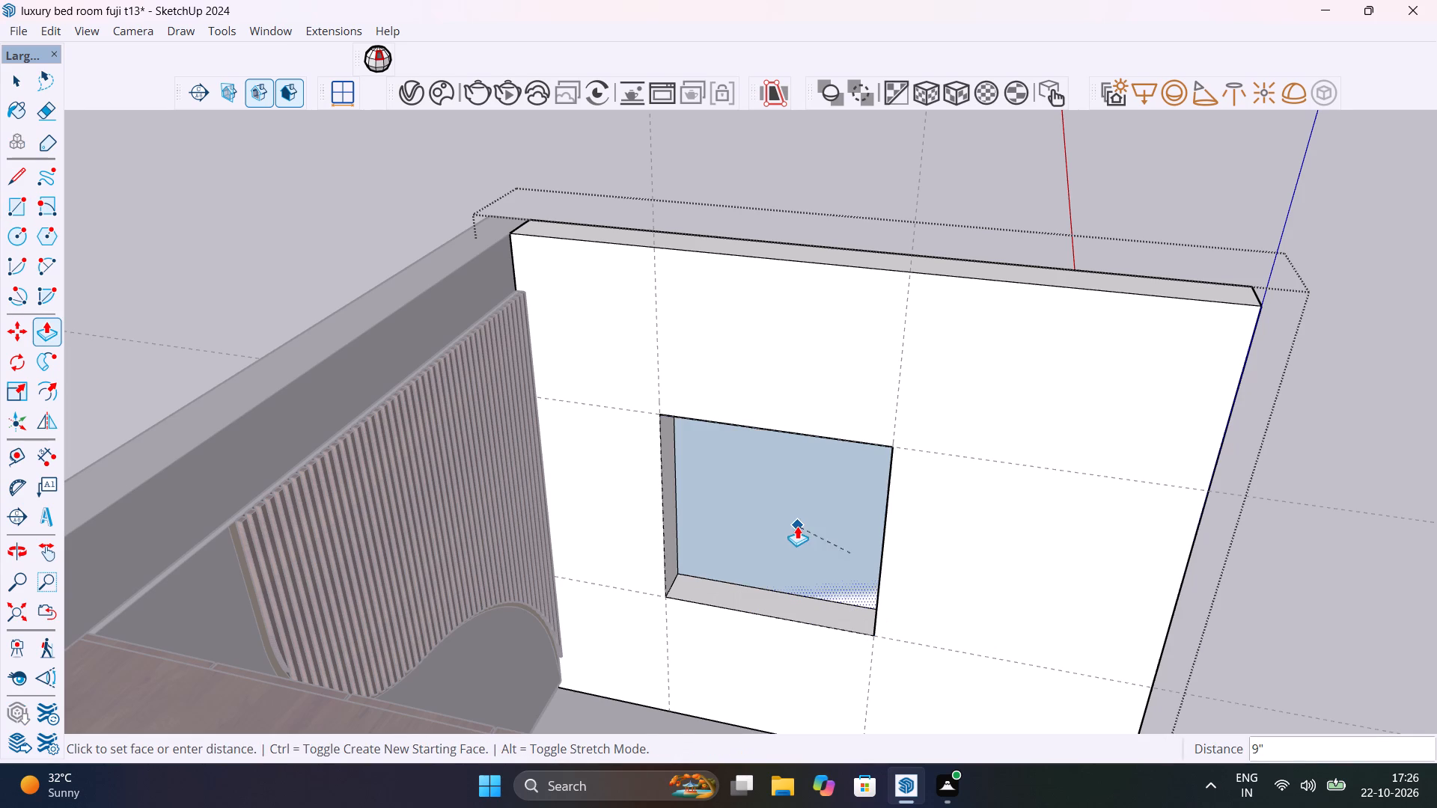
left_click(797, 526)
key("space")
left_click(906, 205)
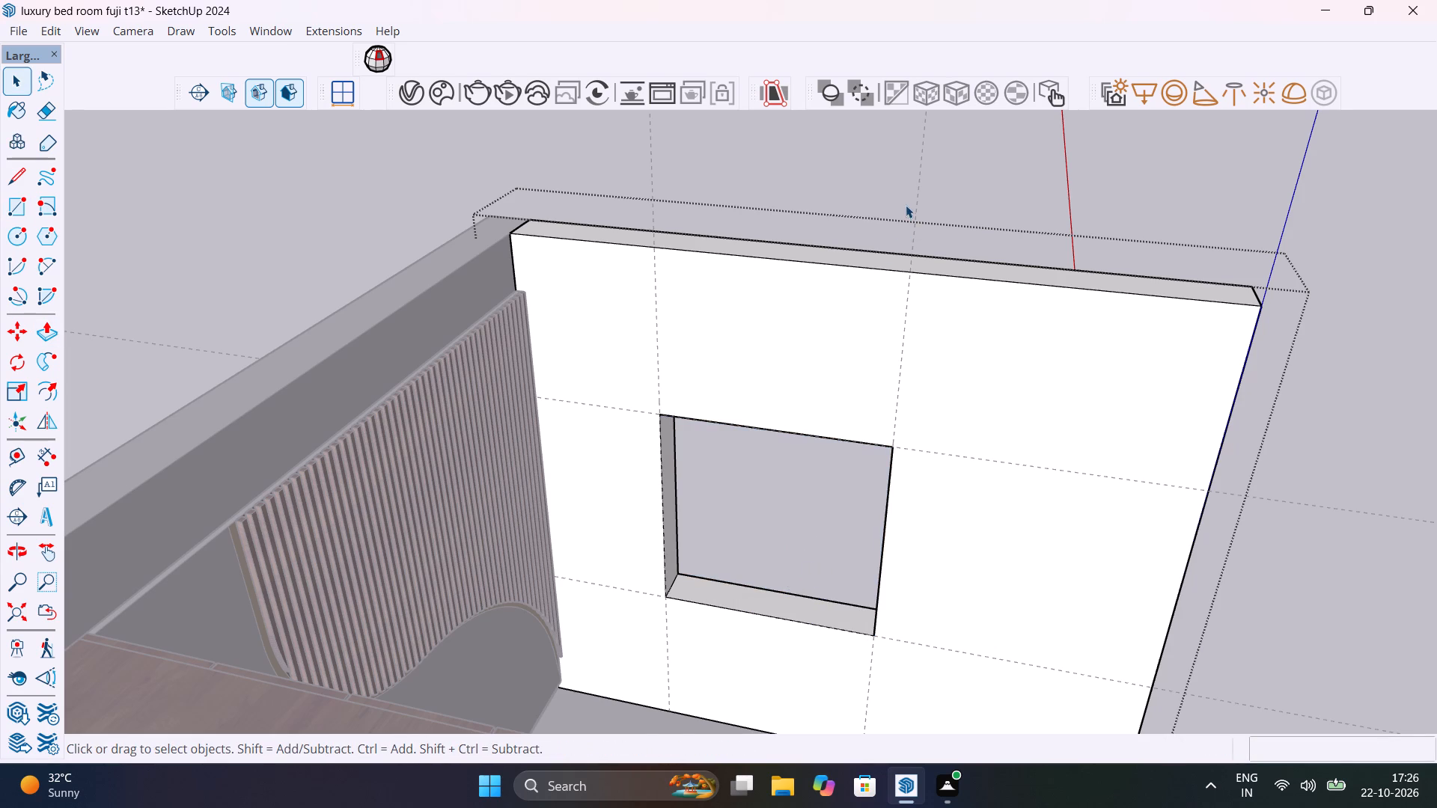
Open the Window Crafter extension to create a new window for the wall opening.
middle_click_drag(906, 404, 0, 438)
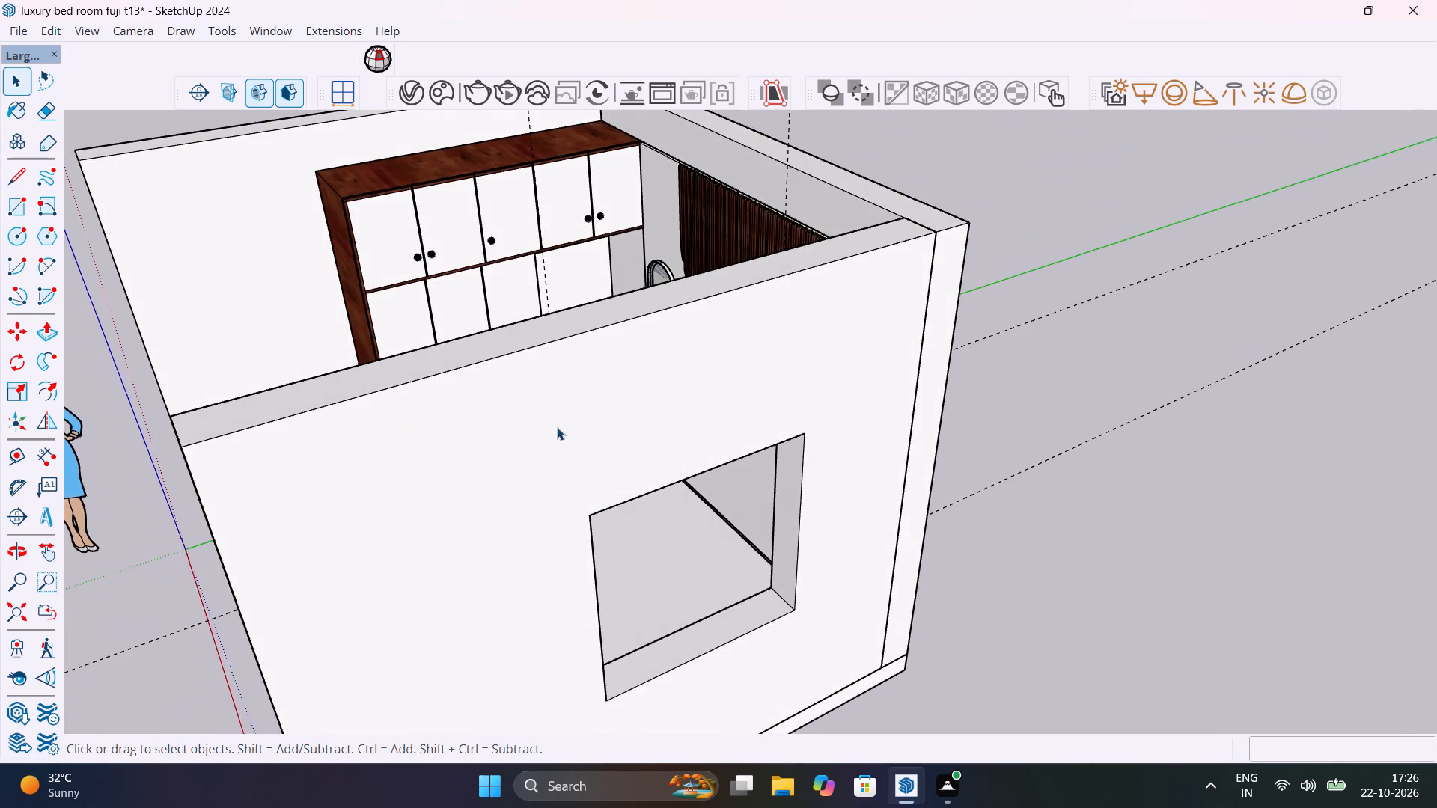
scroll(561, 427, "down", 4)
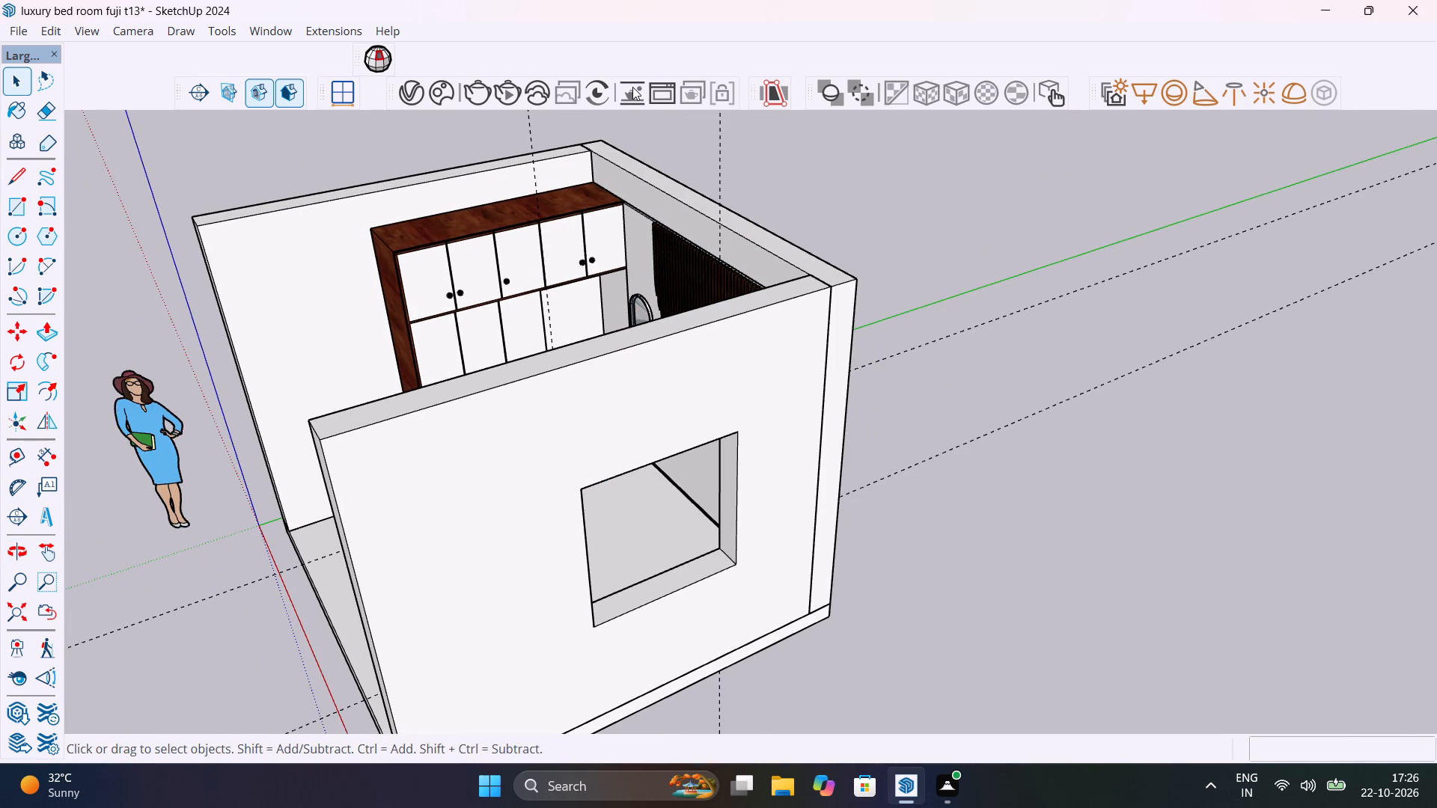
right_click(666, 22)
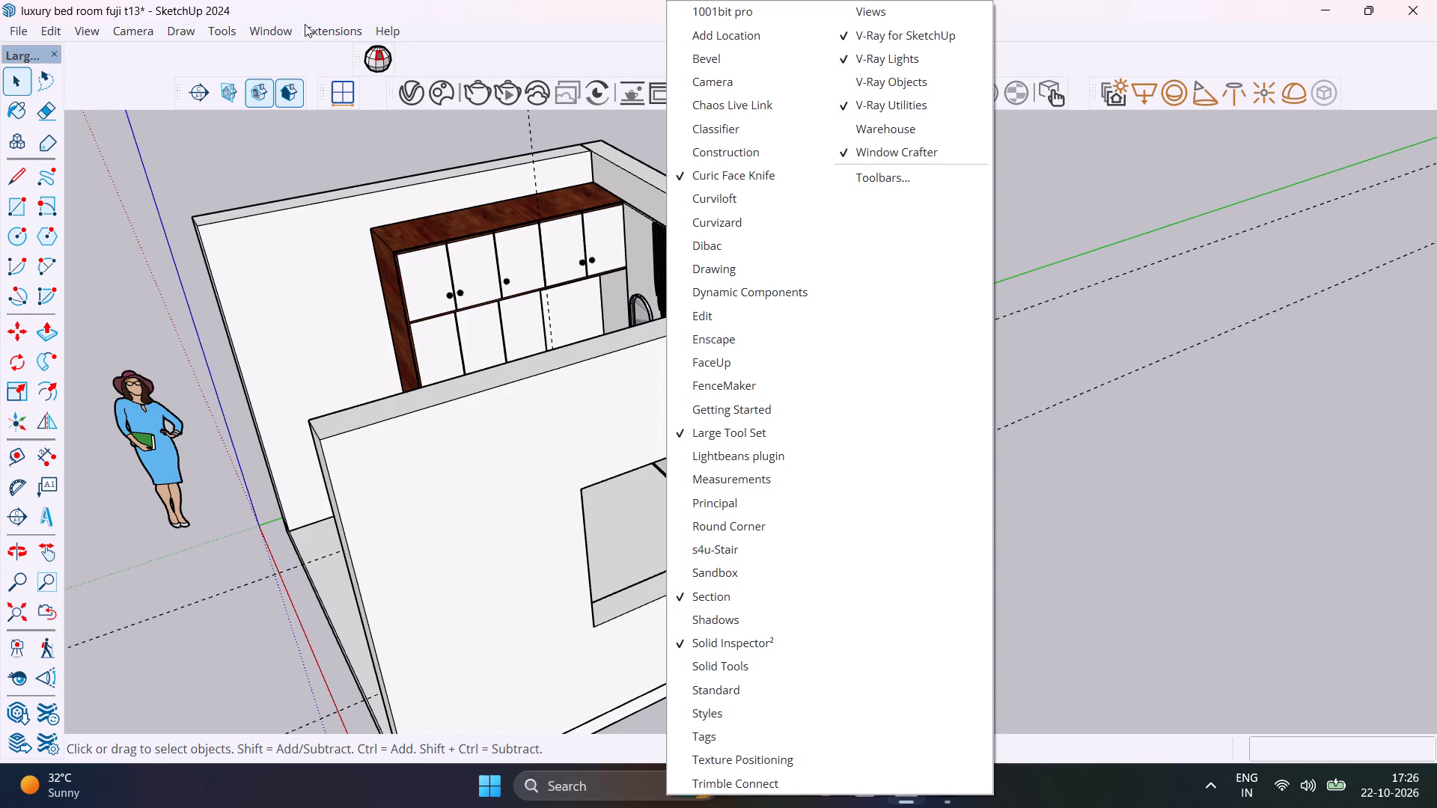
left_click(322, 34)
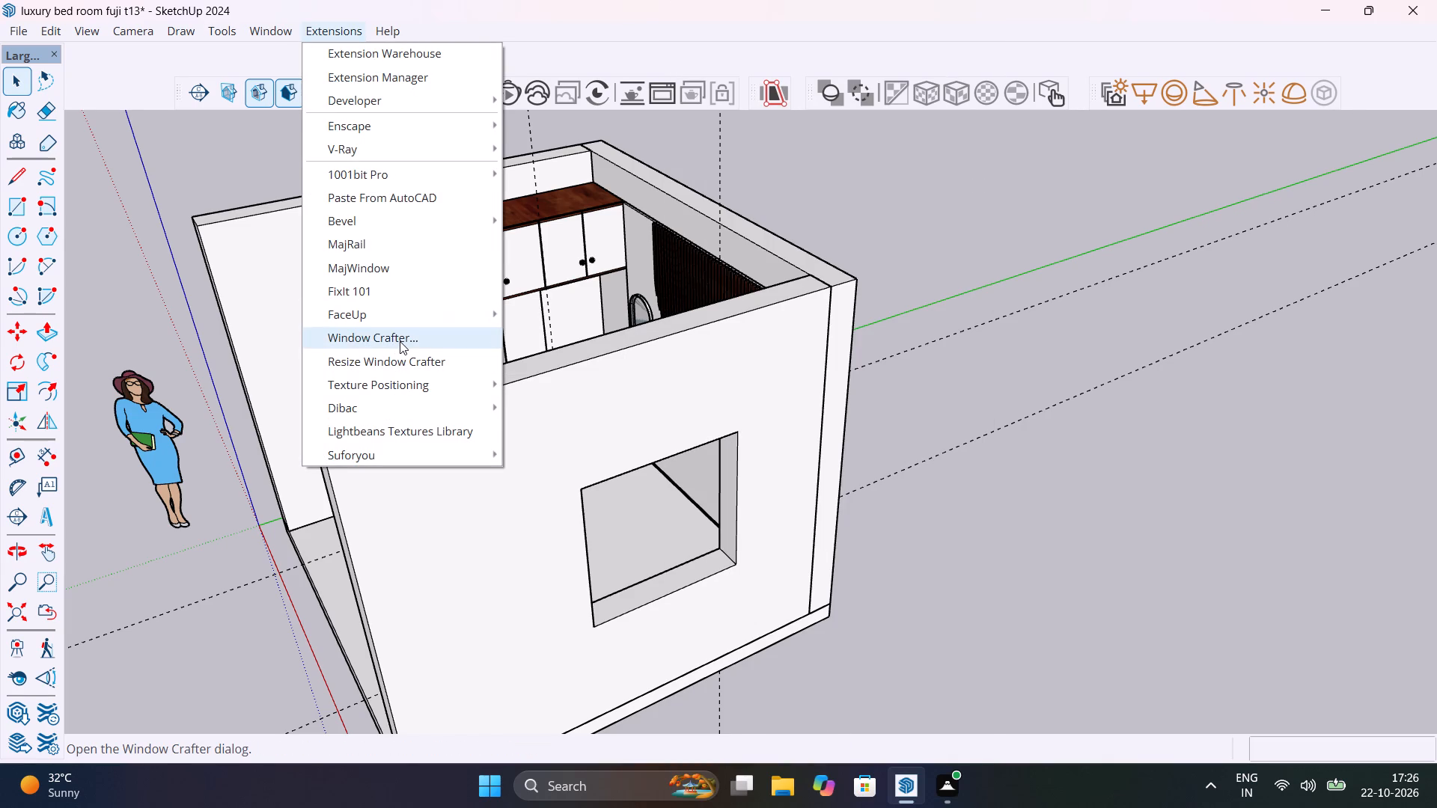
left_click(400, 341)
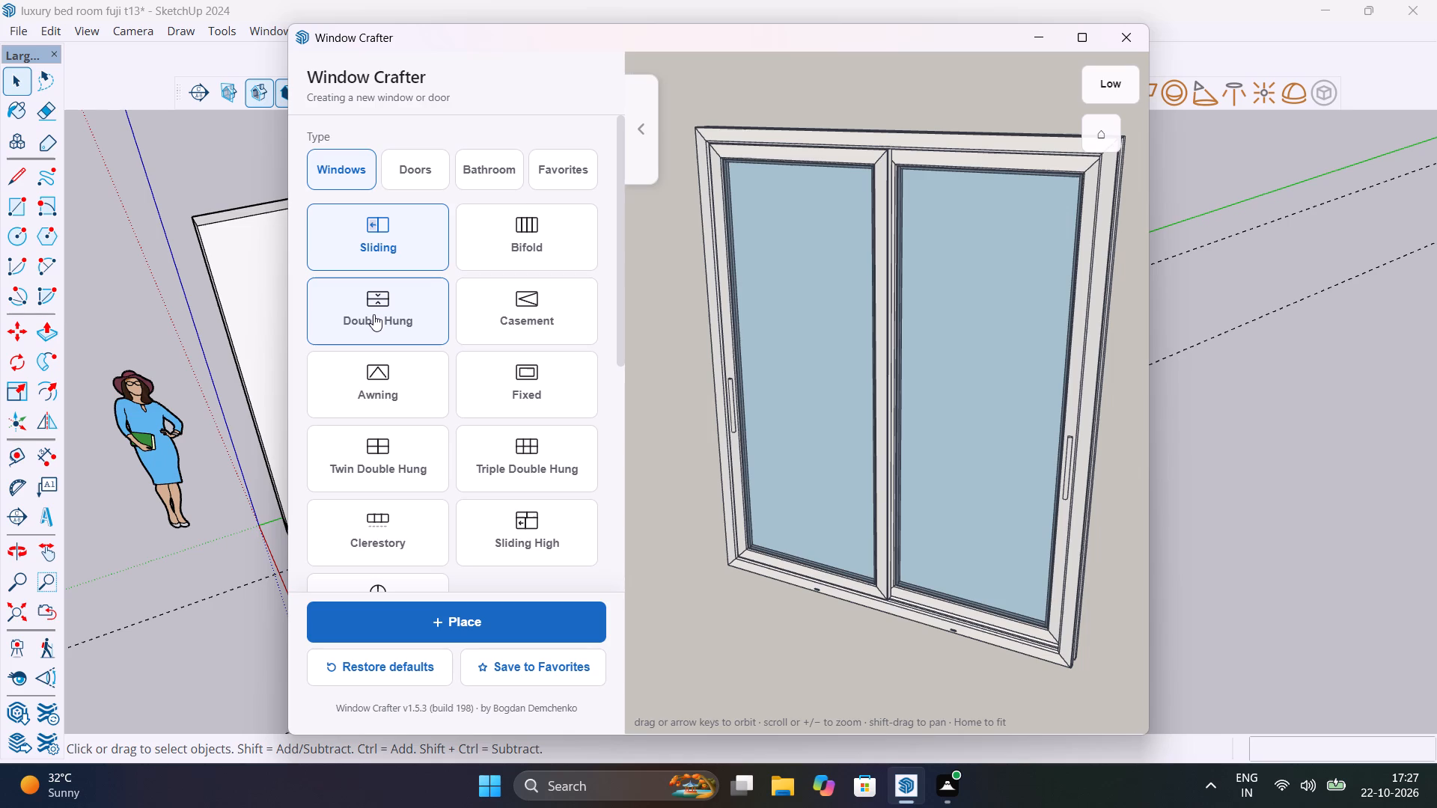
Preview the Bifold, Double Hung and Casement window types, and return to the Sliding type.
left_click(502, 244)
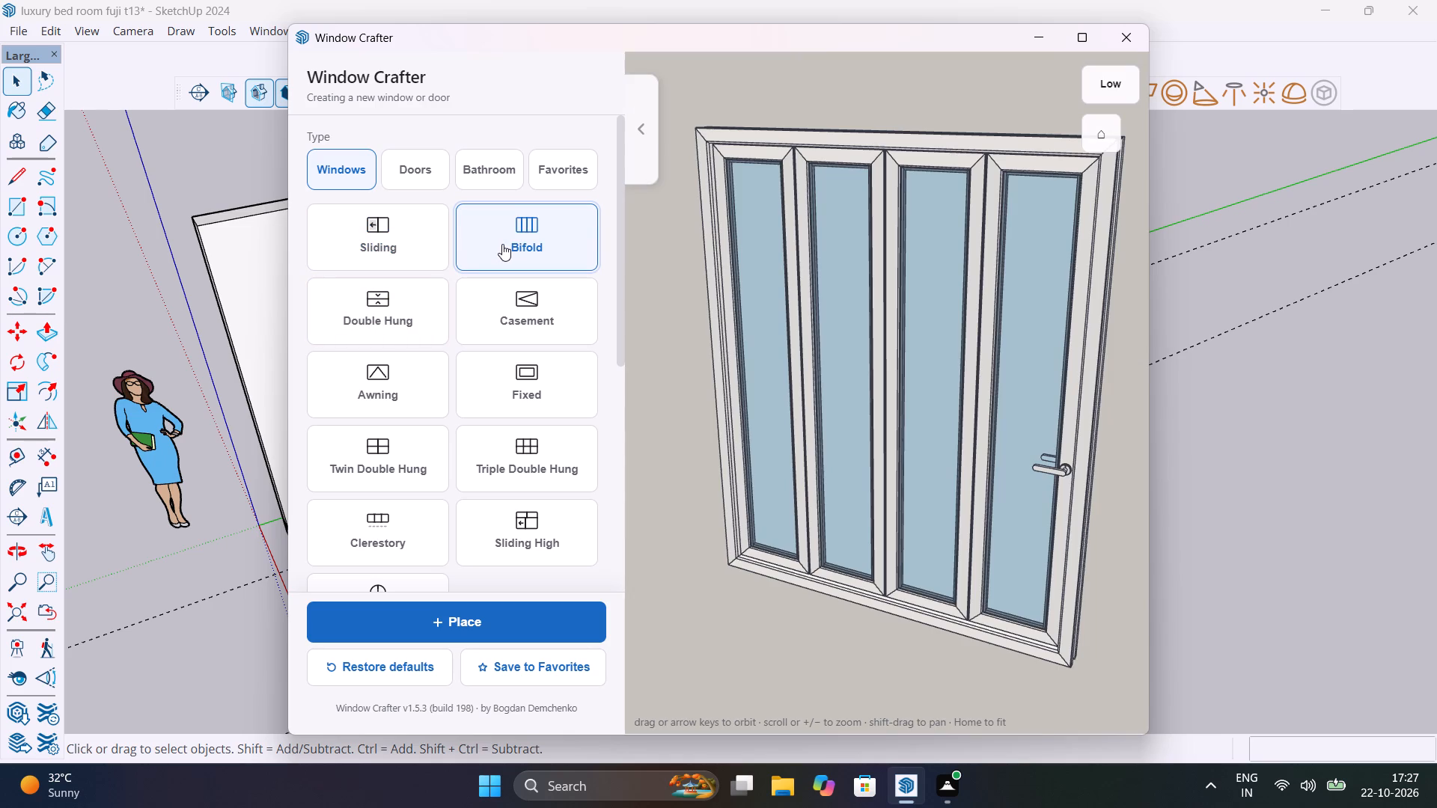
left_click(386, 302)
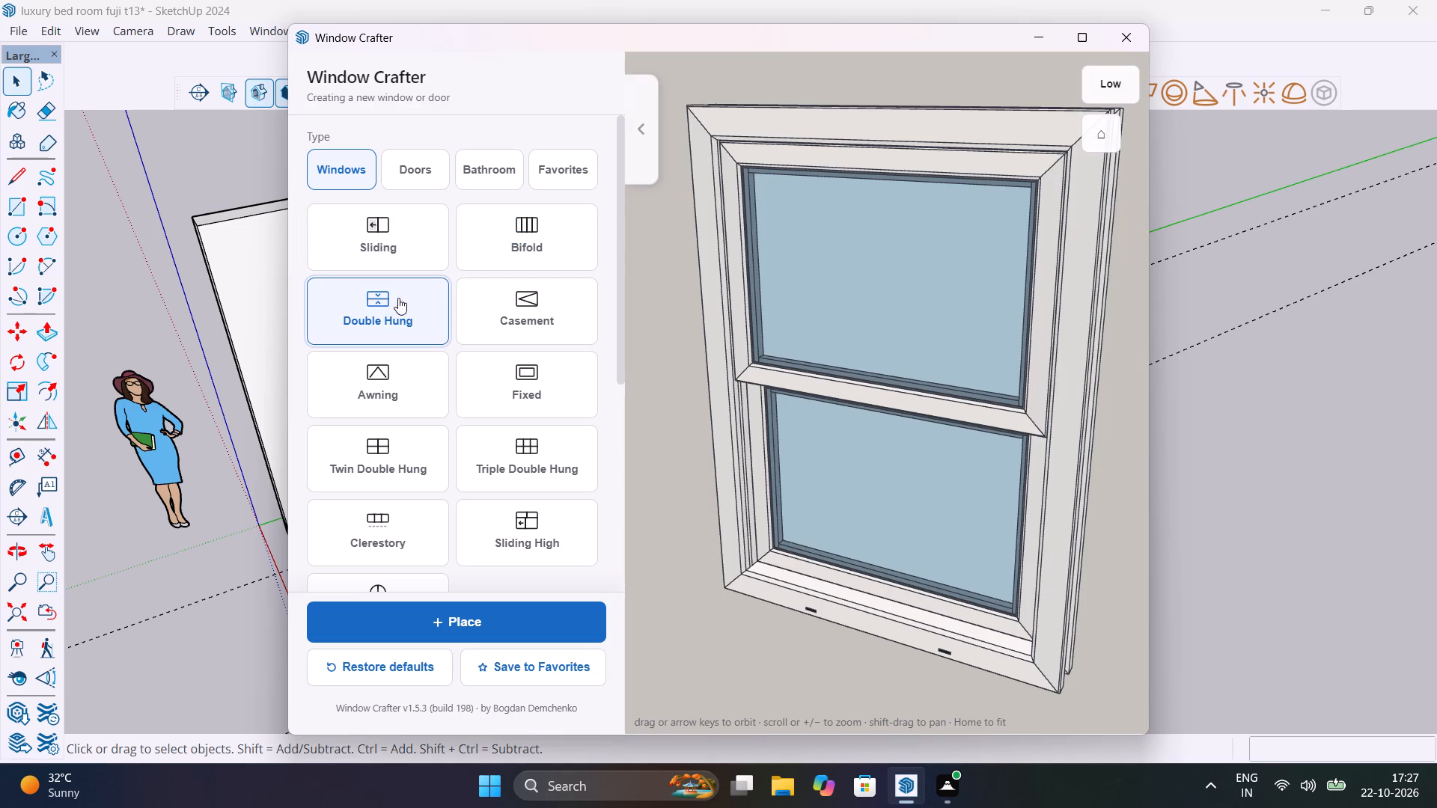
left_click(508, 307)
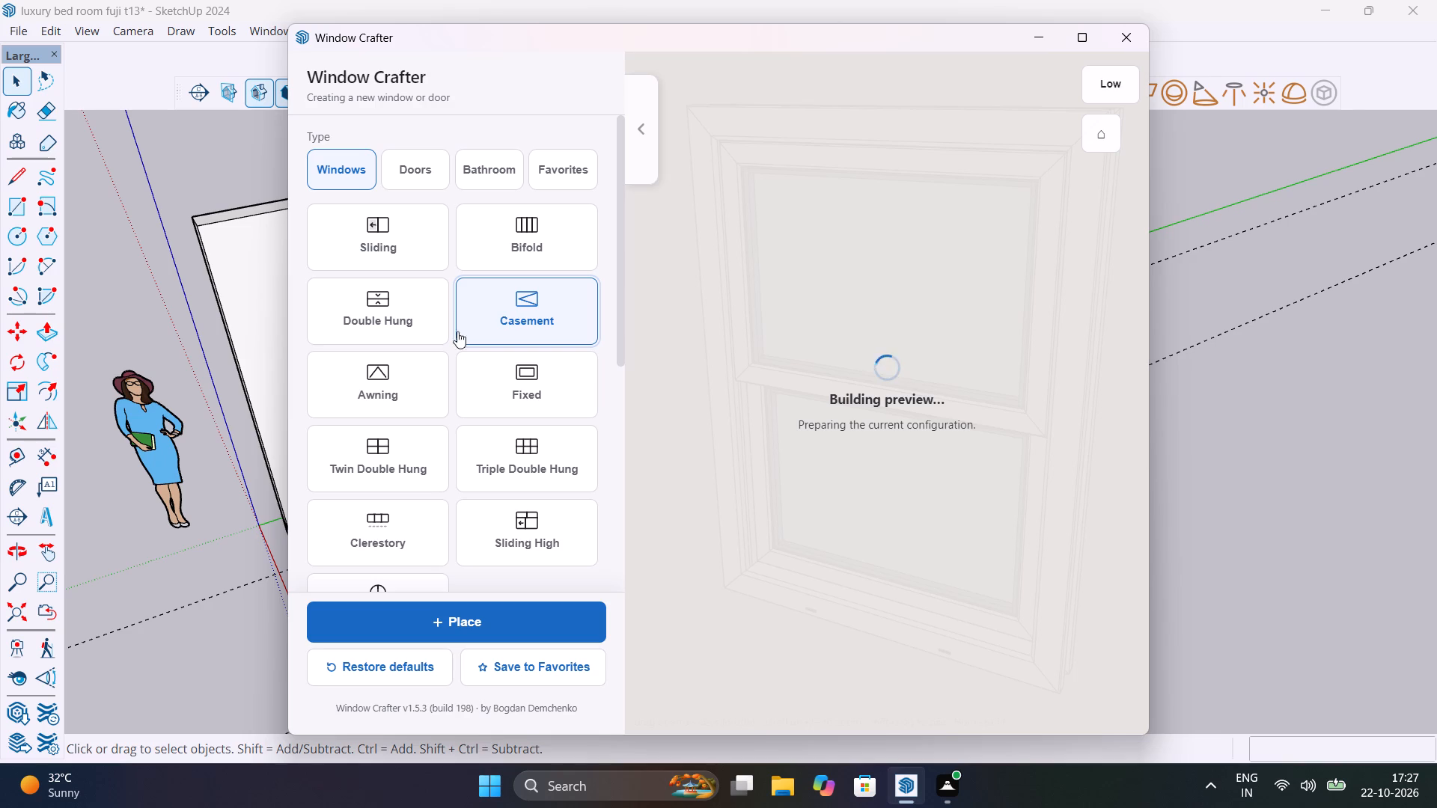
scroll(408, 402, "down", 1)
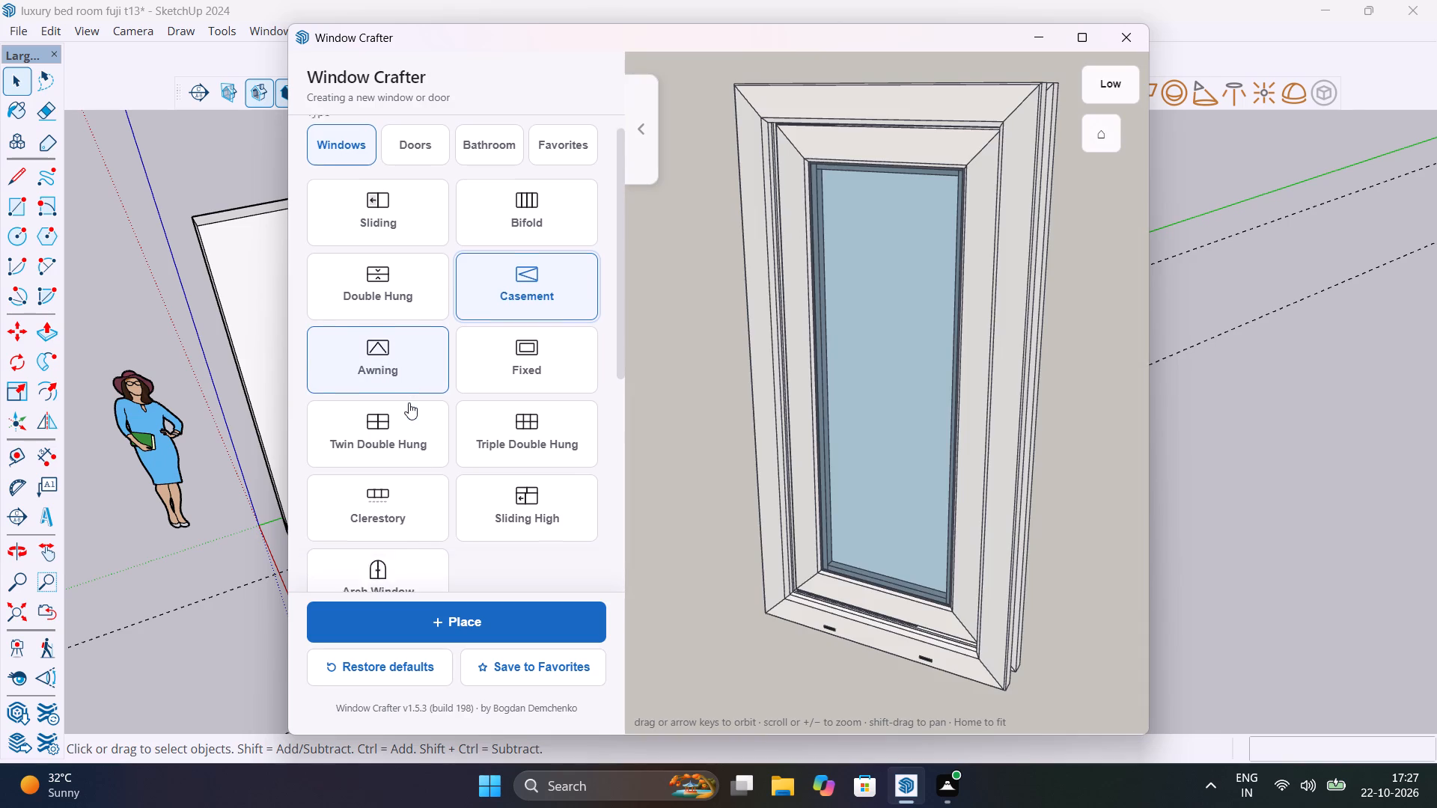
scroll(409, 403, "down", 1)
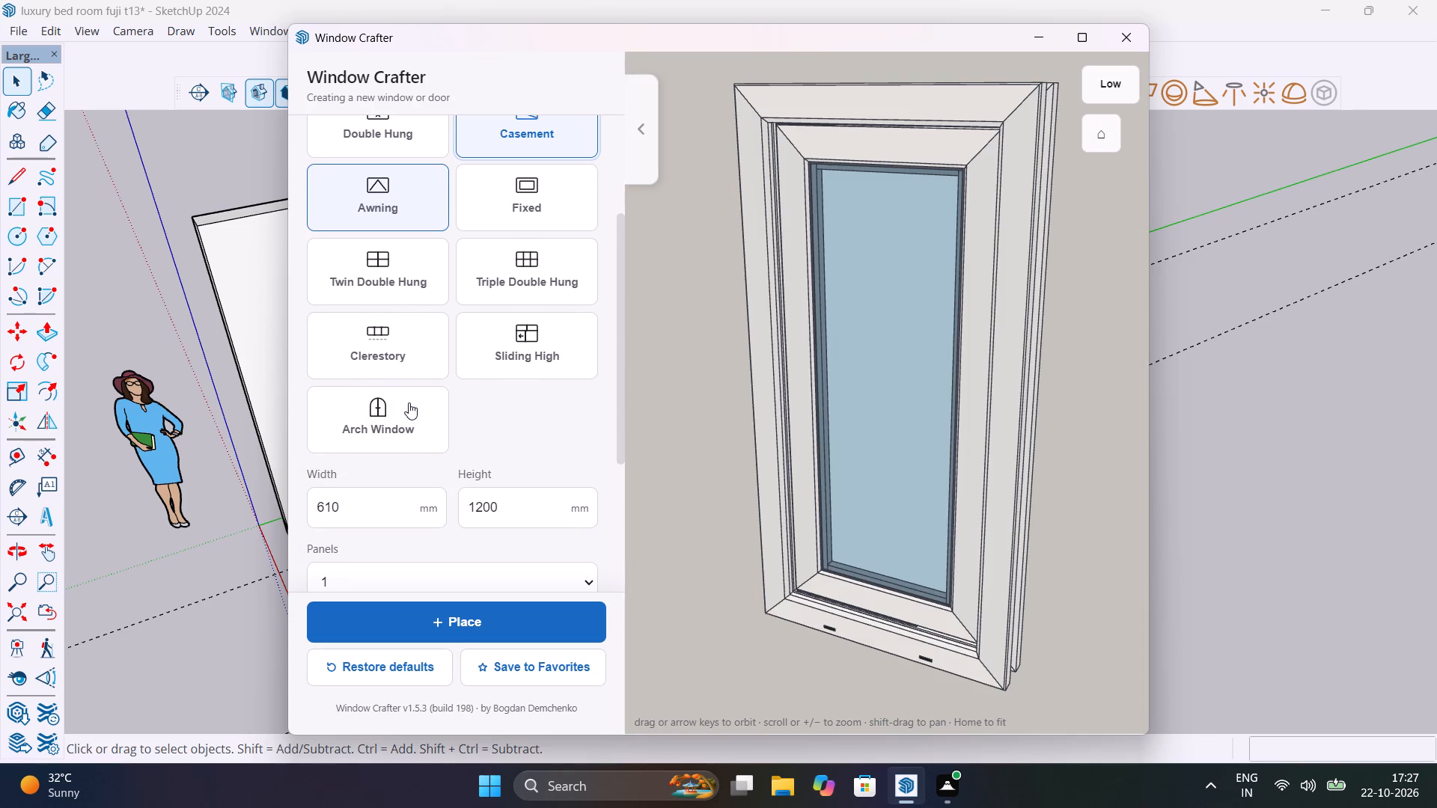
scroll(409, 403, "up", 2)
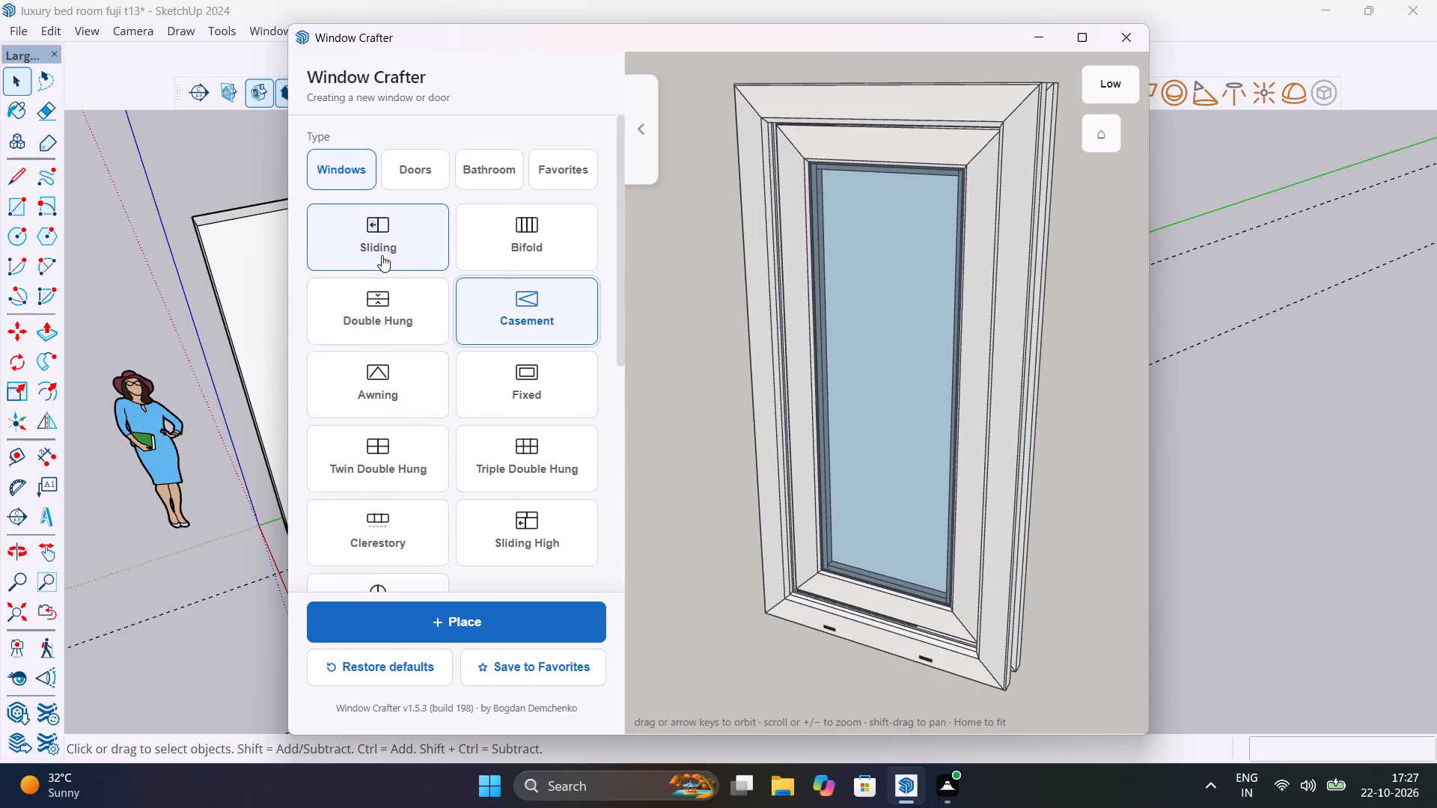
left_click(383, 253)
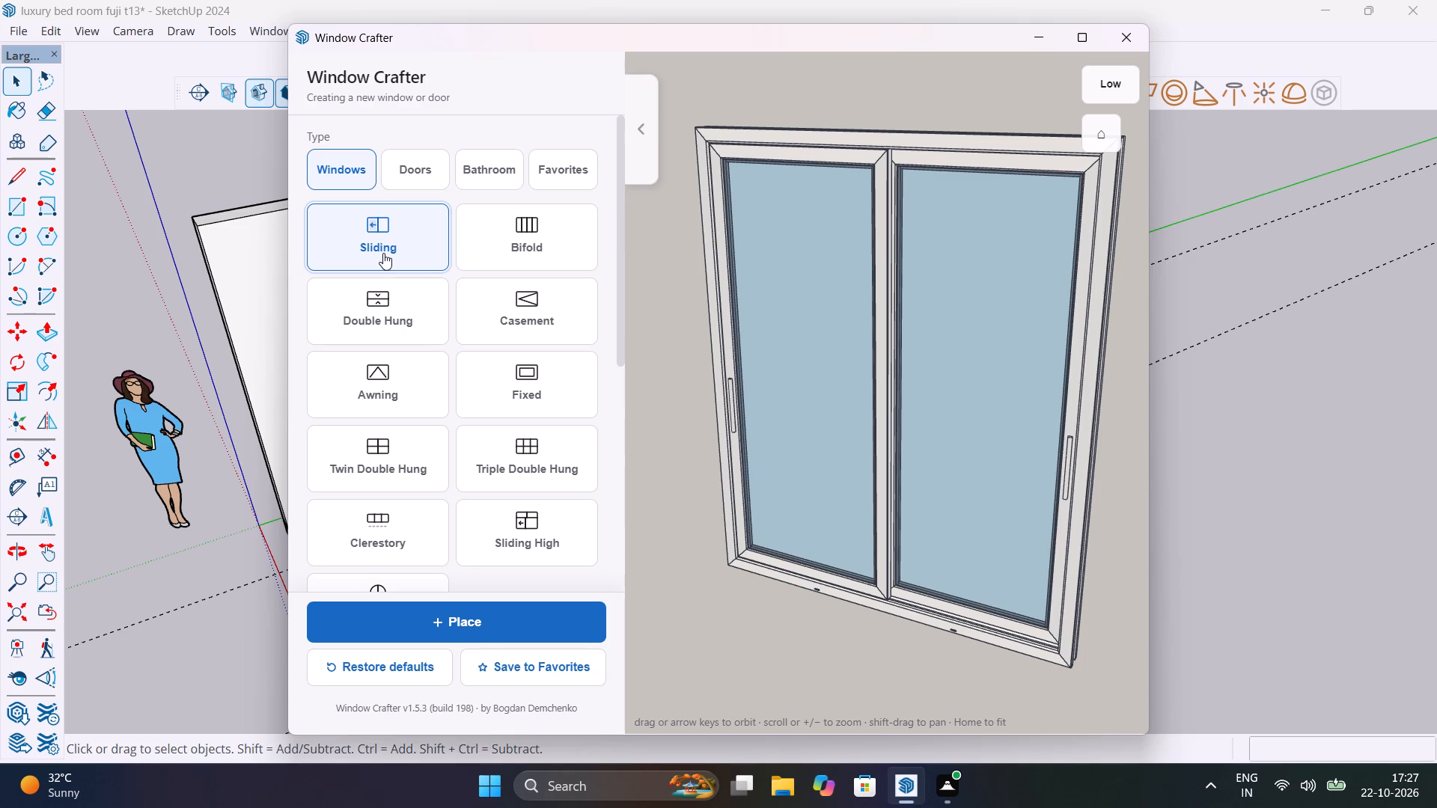
Set the sliding window's width to 1219.2 mm.
scroll(492, 573, "down", 2)
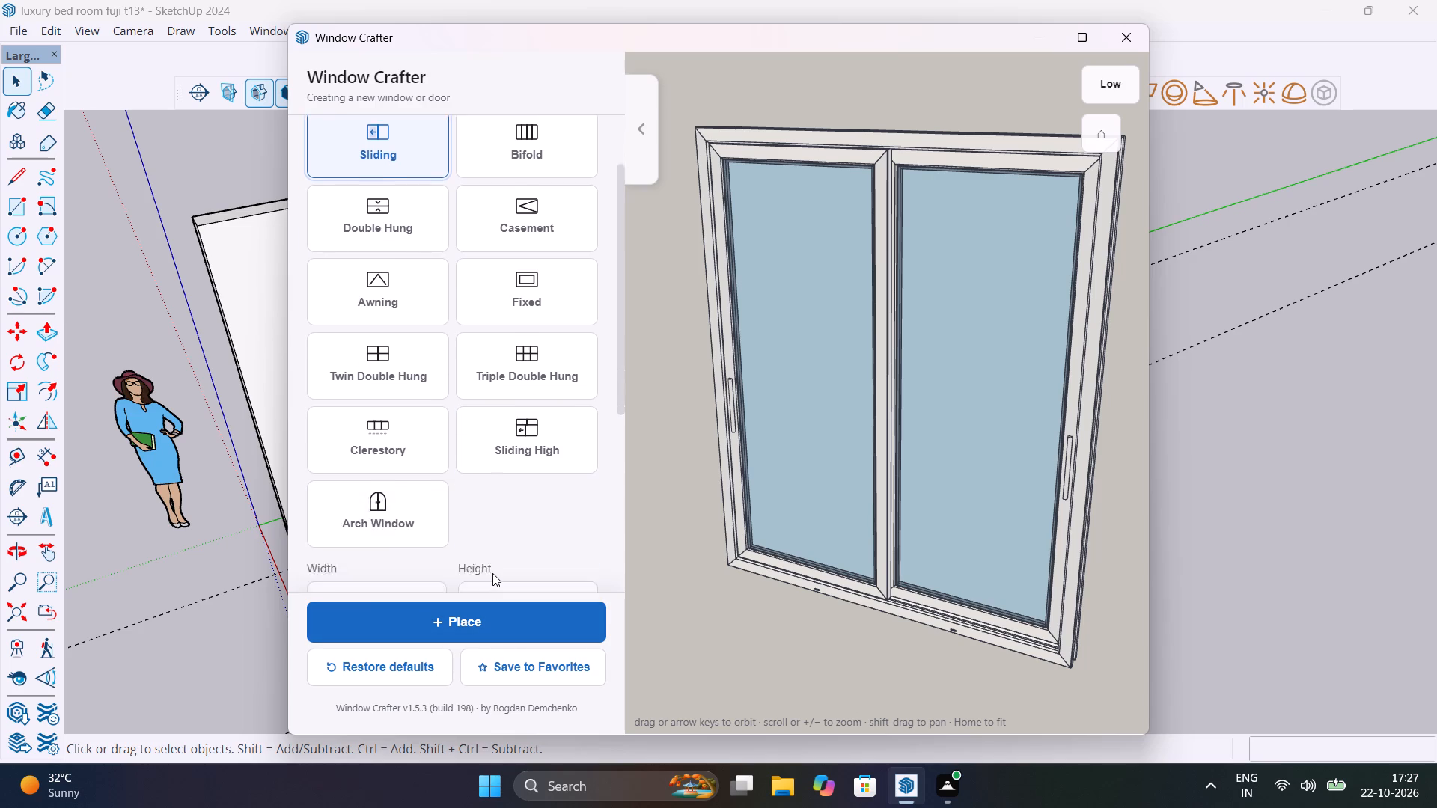
scroll(492, 573, "down", 3)
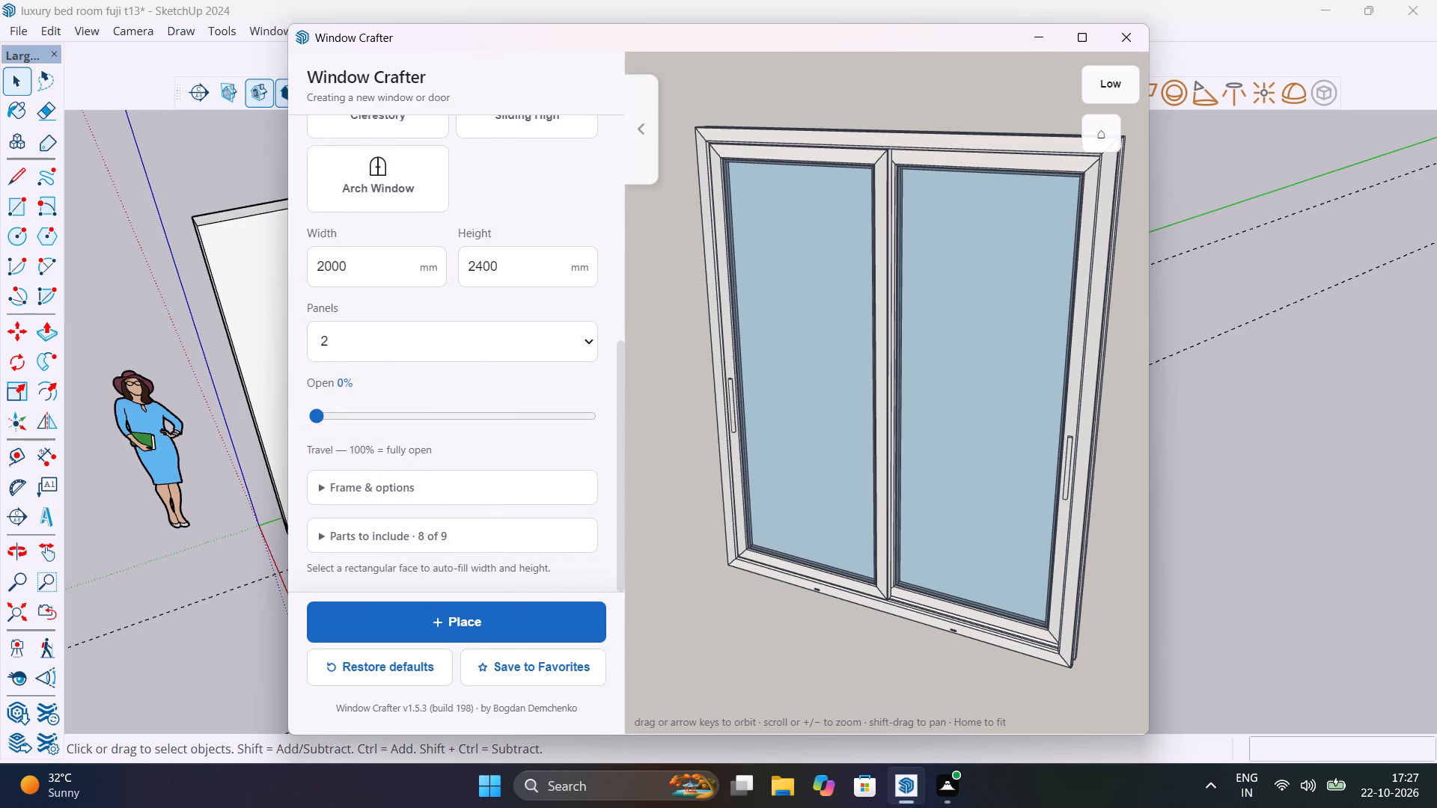
left_click(439, 267)
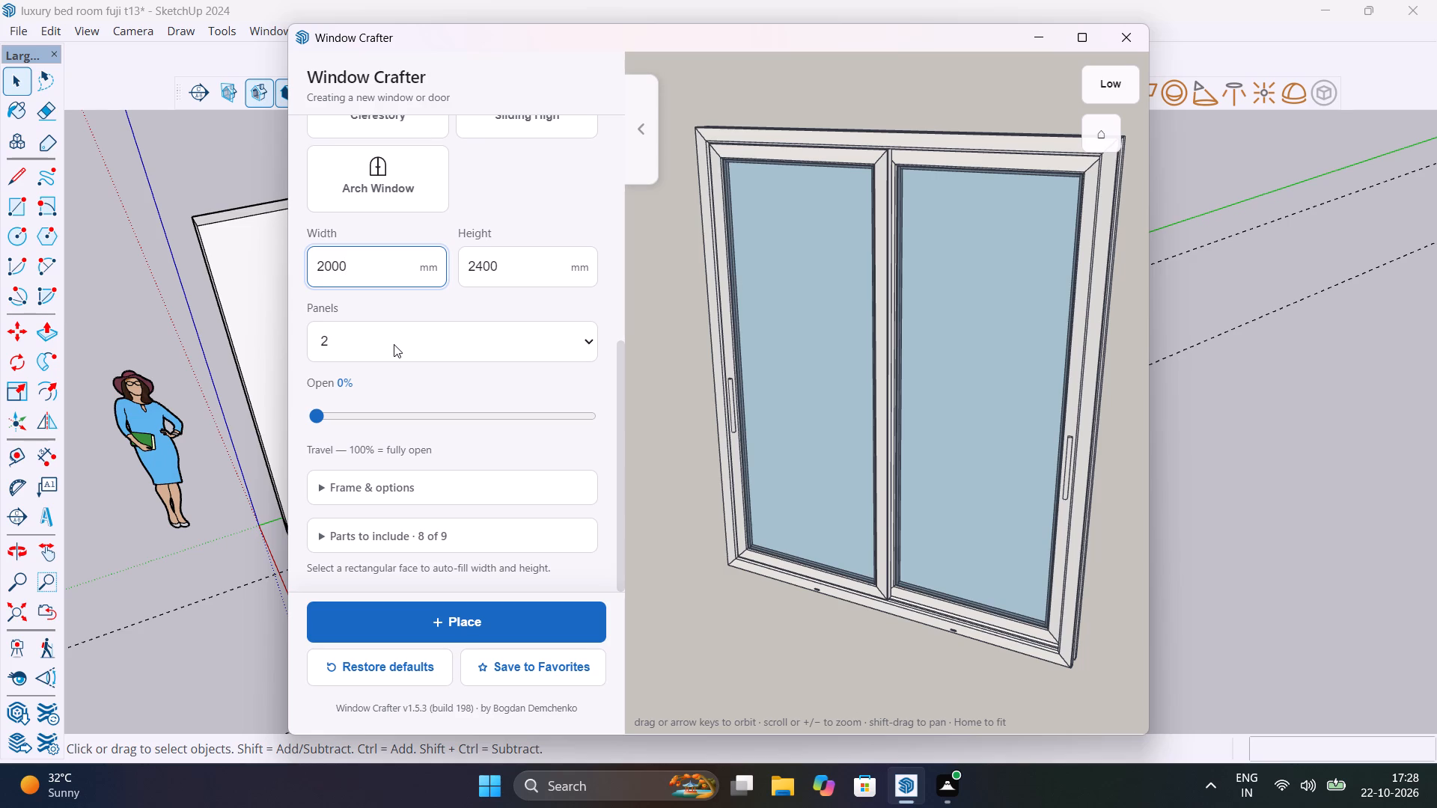
left_click(391, 261)
key("BackSpace")
key("BackSpace")
key("BackSpace")
key("BackSpace")
key("BackSpace")
key("BackSpace")
key("BackSpace")
key("BackSpace")
key("BackSpace")
key("BackSpace")
key("BackSpace")
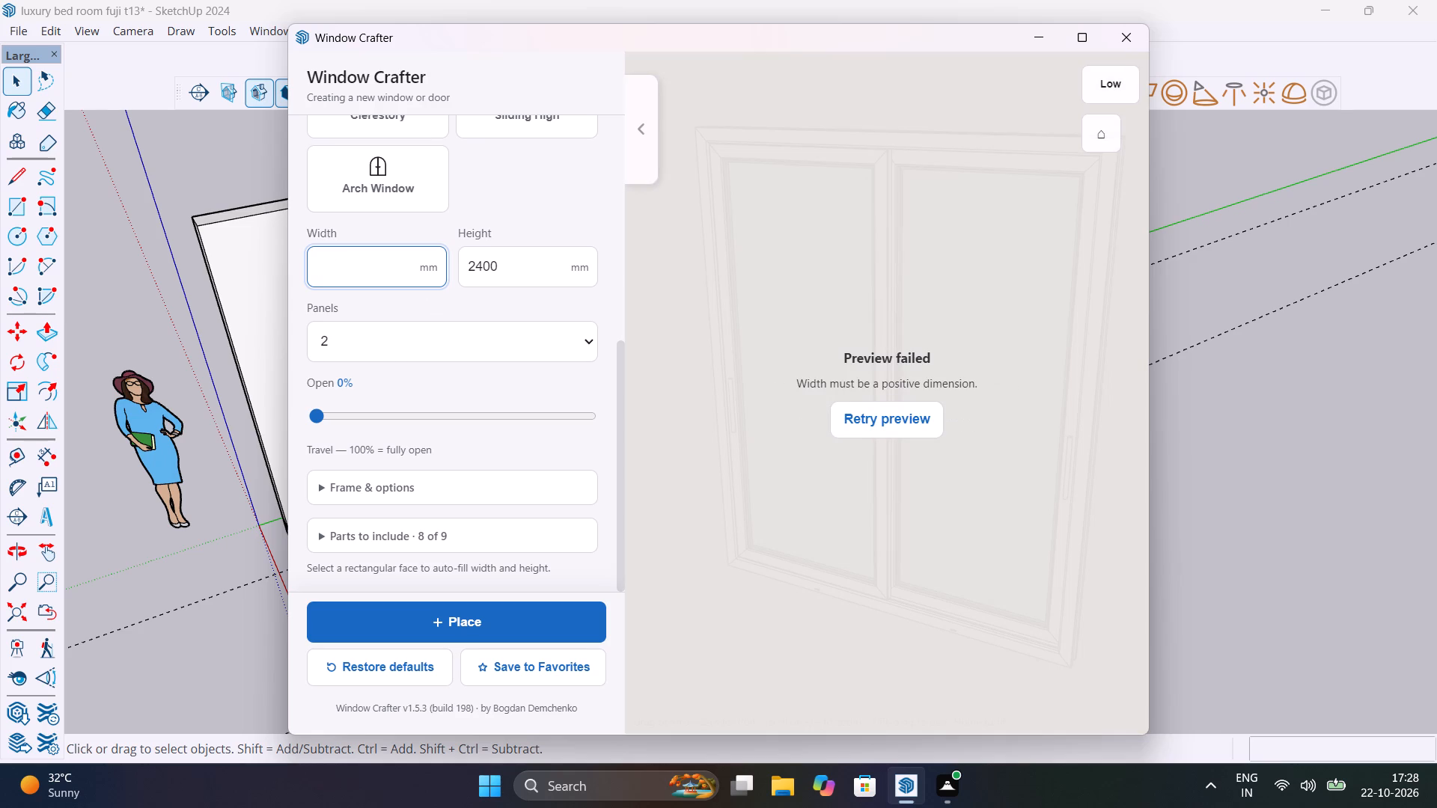
type("1219.2")
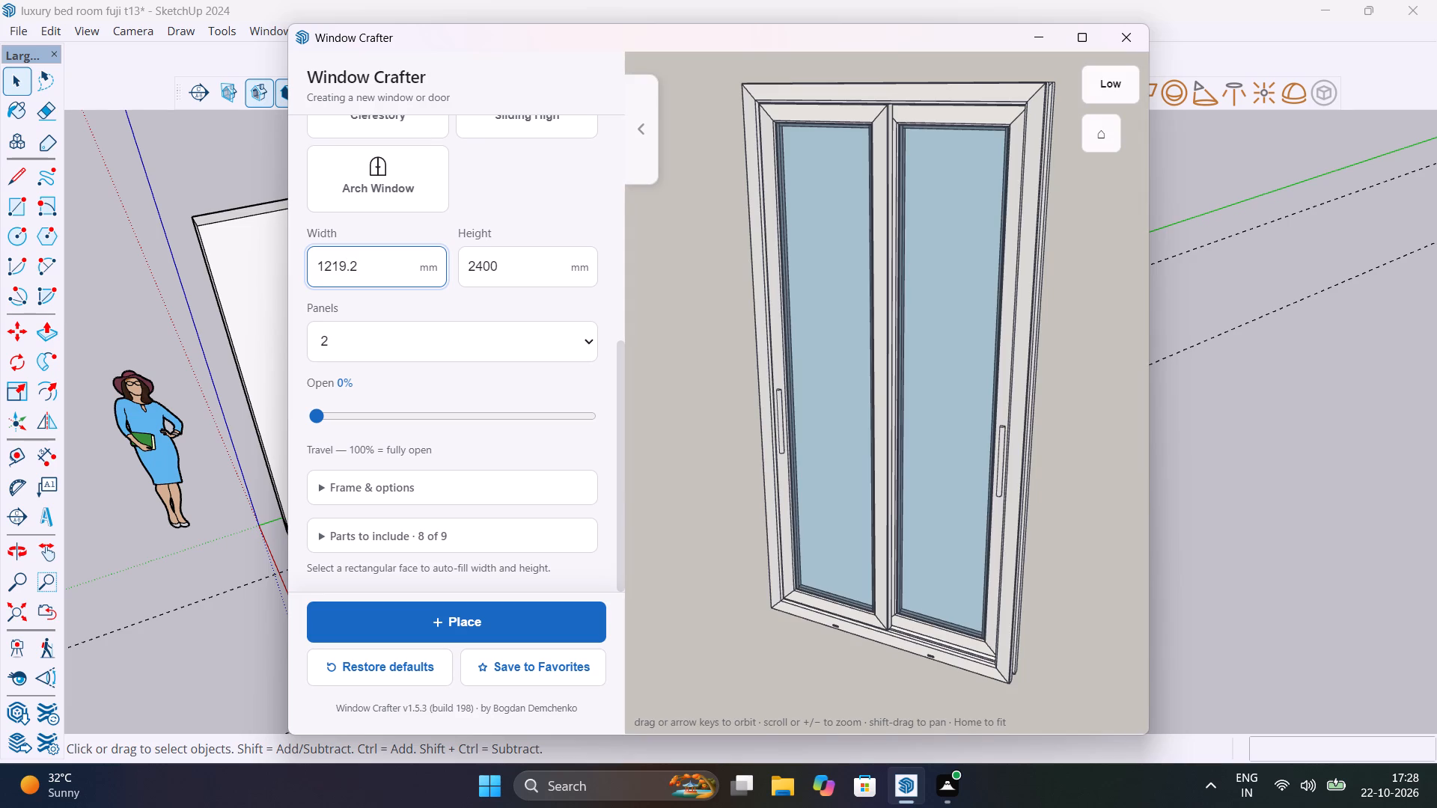
Set the sliding window's height to 1219.2 mm.
left_click(534, 266)
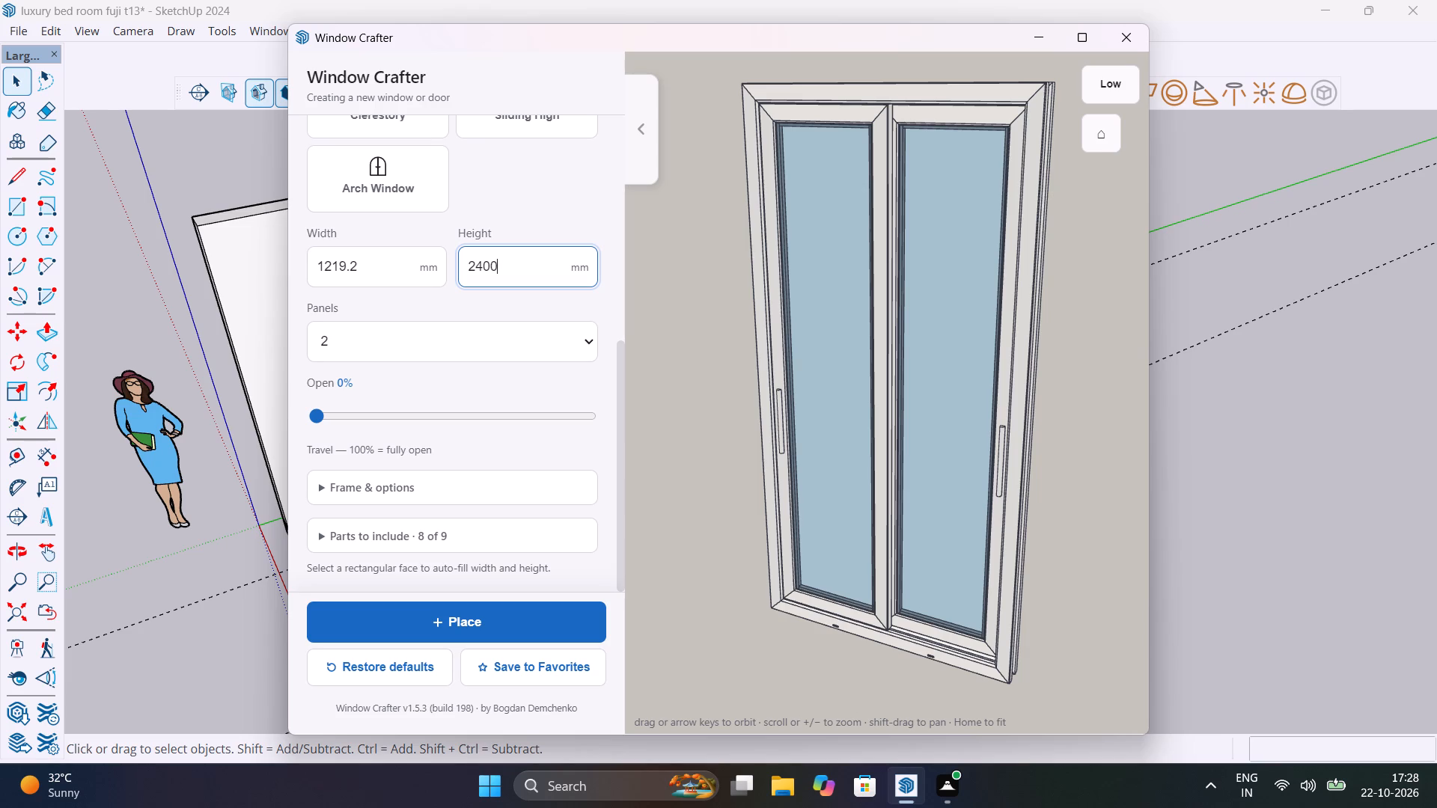
key("BackSpace")
key("BackSpace")
key("BackSpace")
key("BackSpace")
key("BackSpace")
type("1219.2")
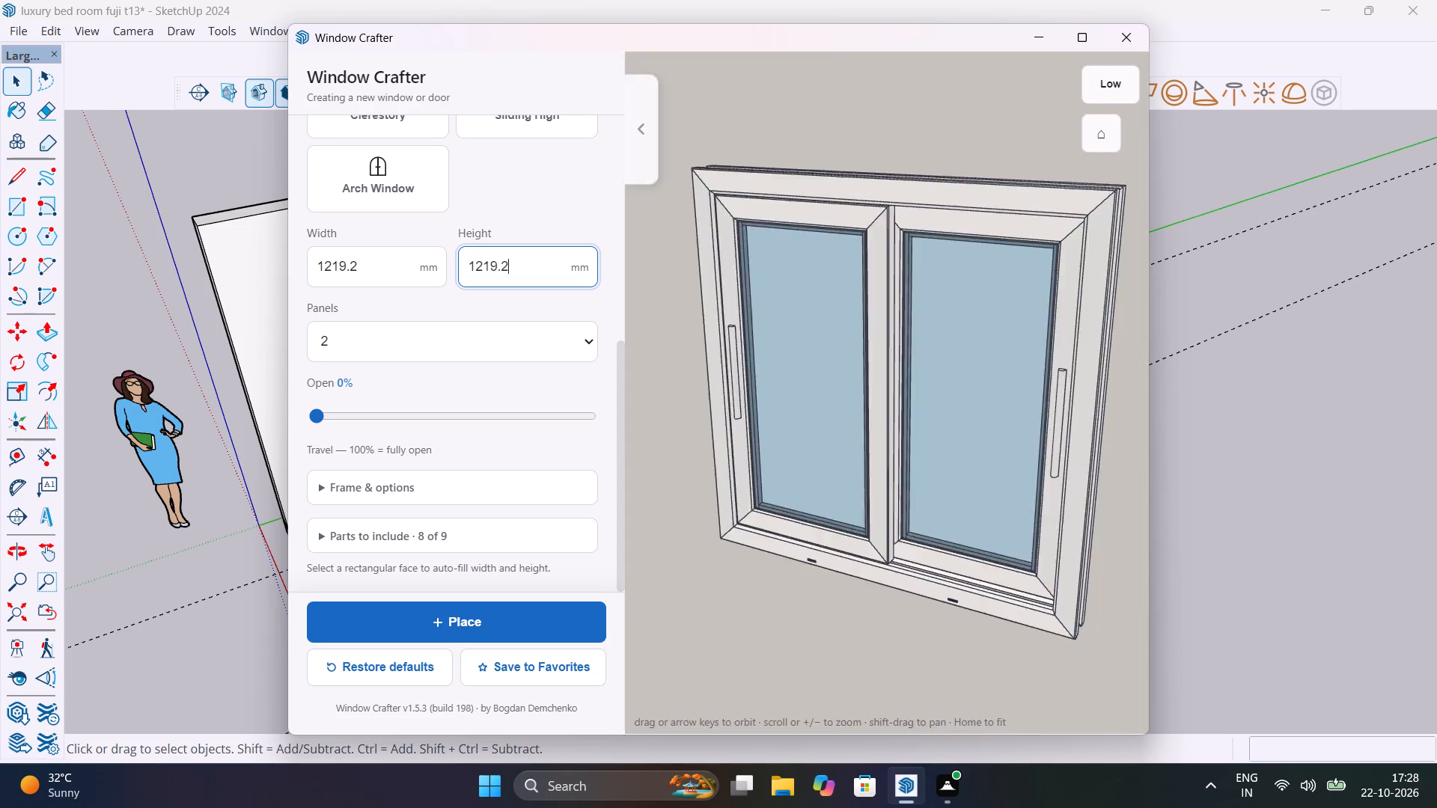
key("Return")
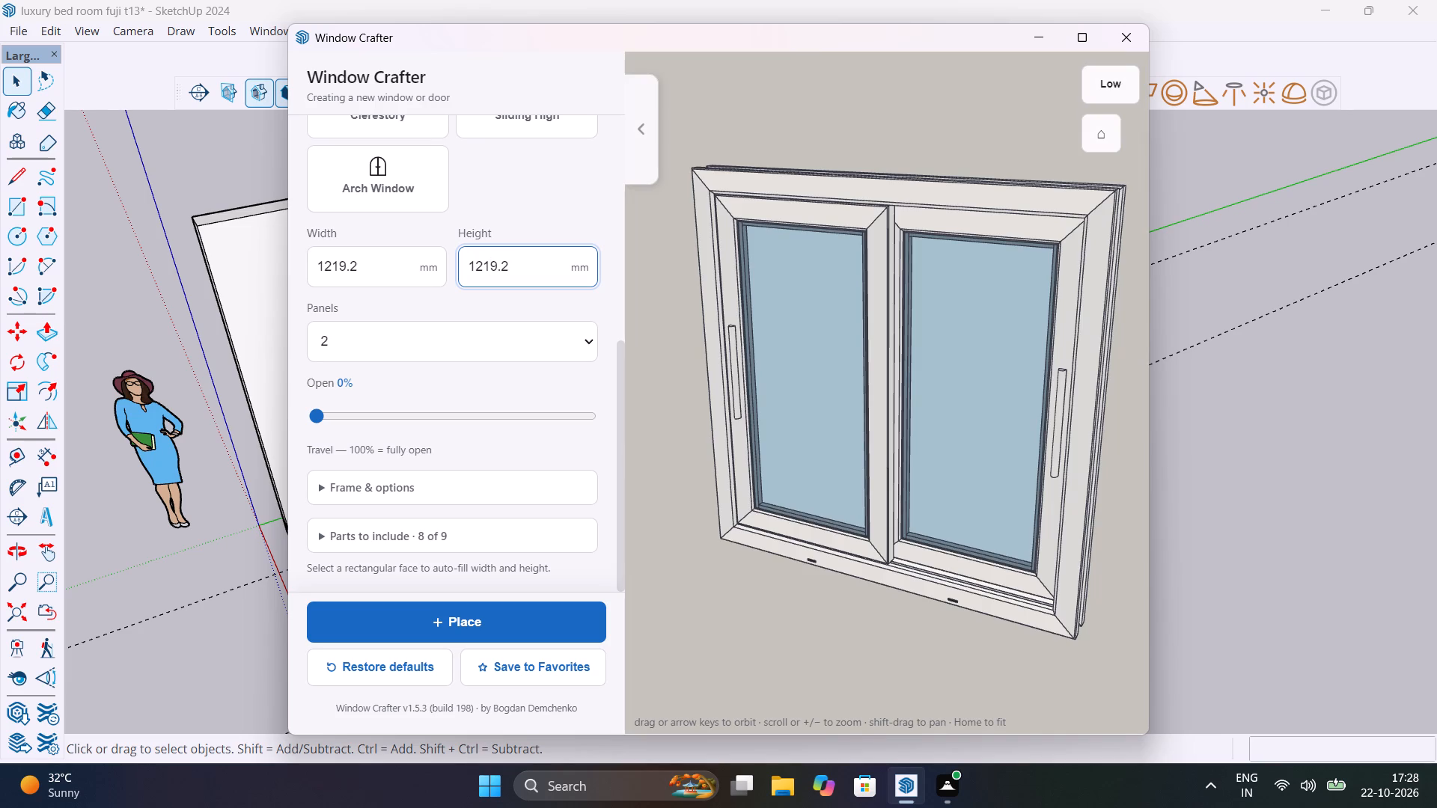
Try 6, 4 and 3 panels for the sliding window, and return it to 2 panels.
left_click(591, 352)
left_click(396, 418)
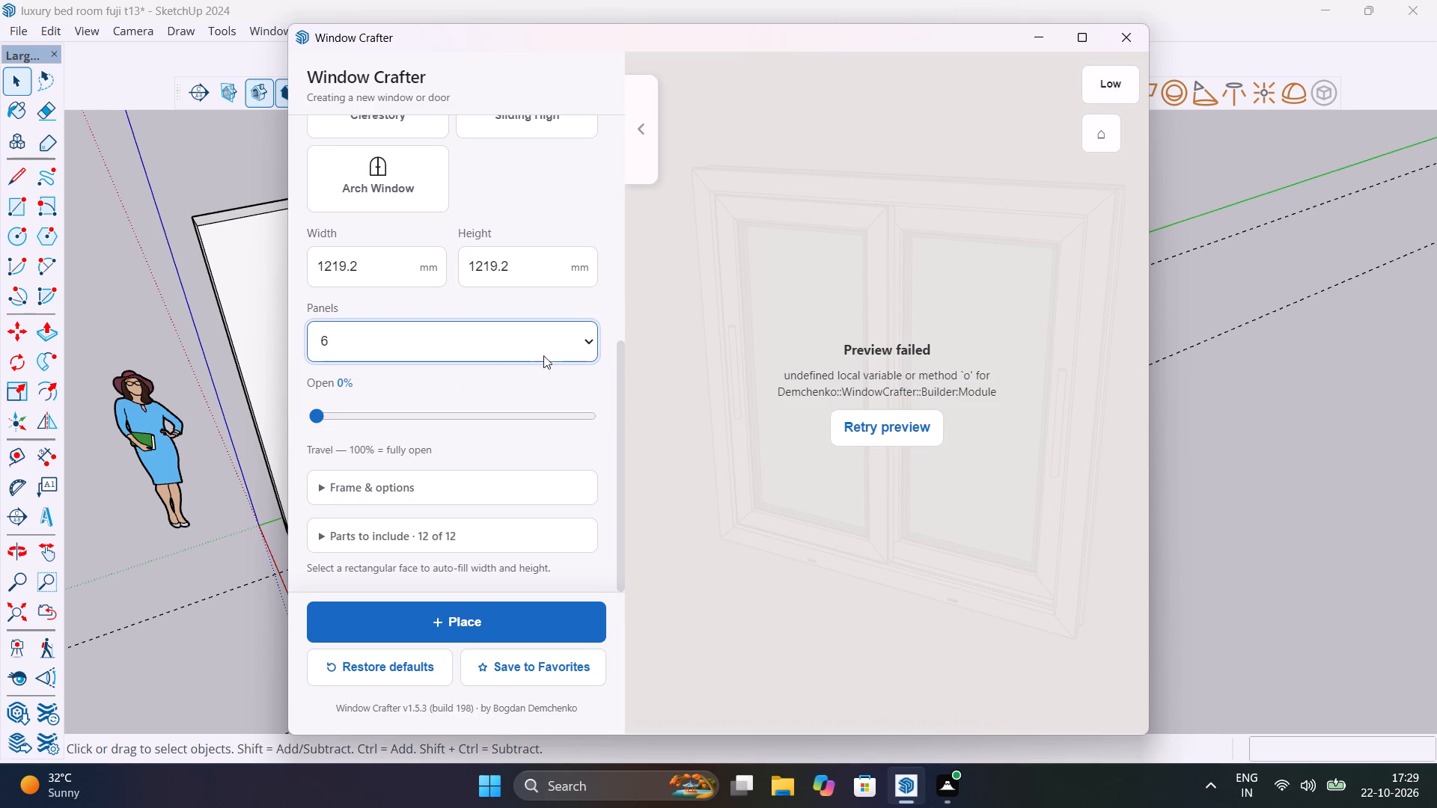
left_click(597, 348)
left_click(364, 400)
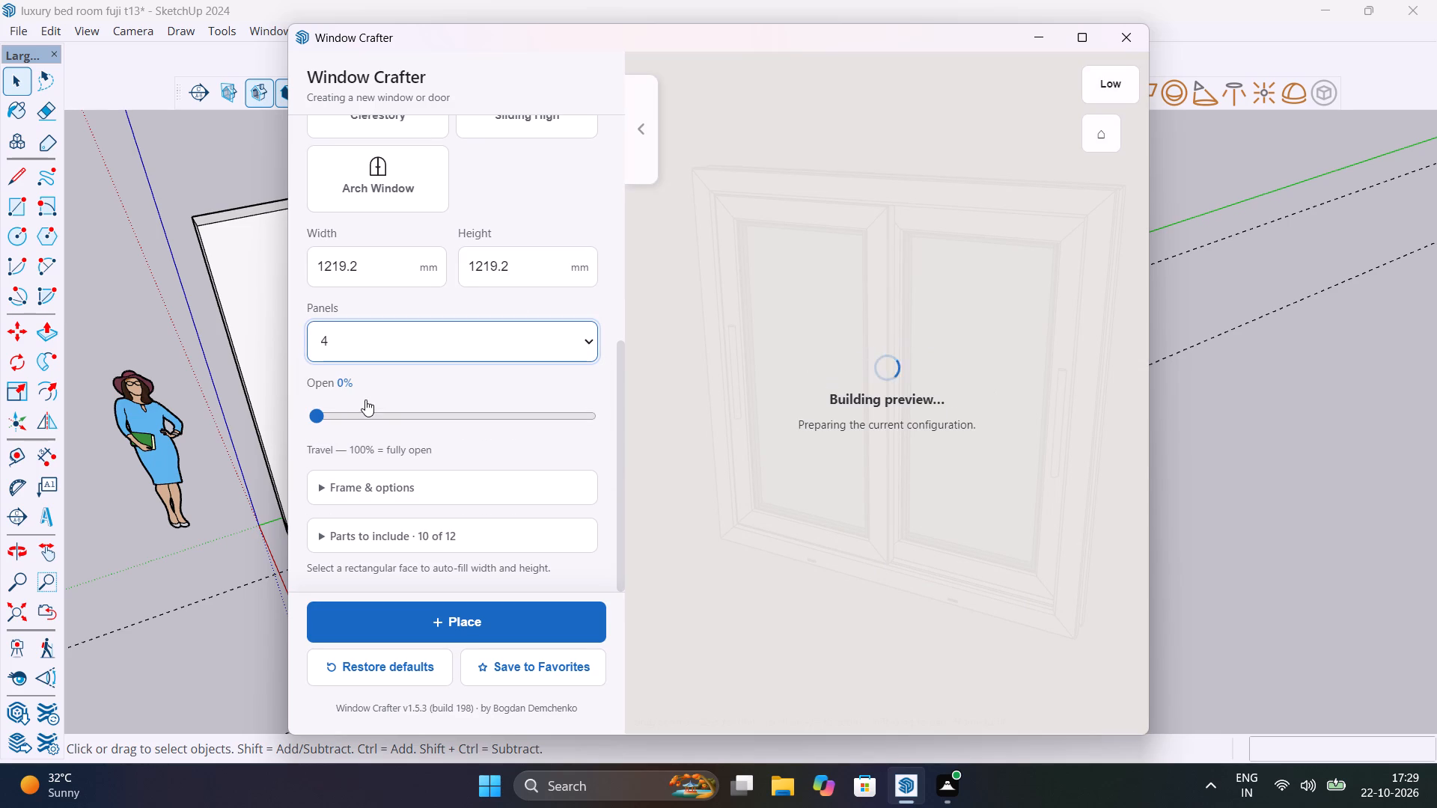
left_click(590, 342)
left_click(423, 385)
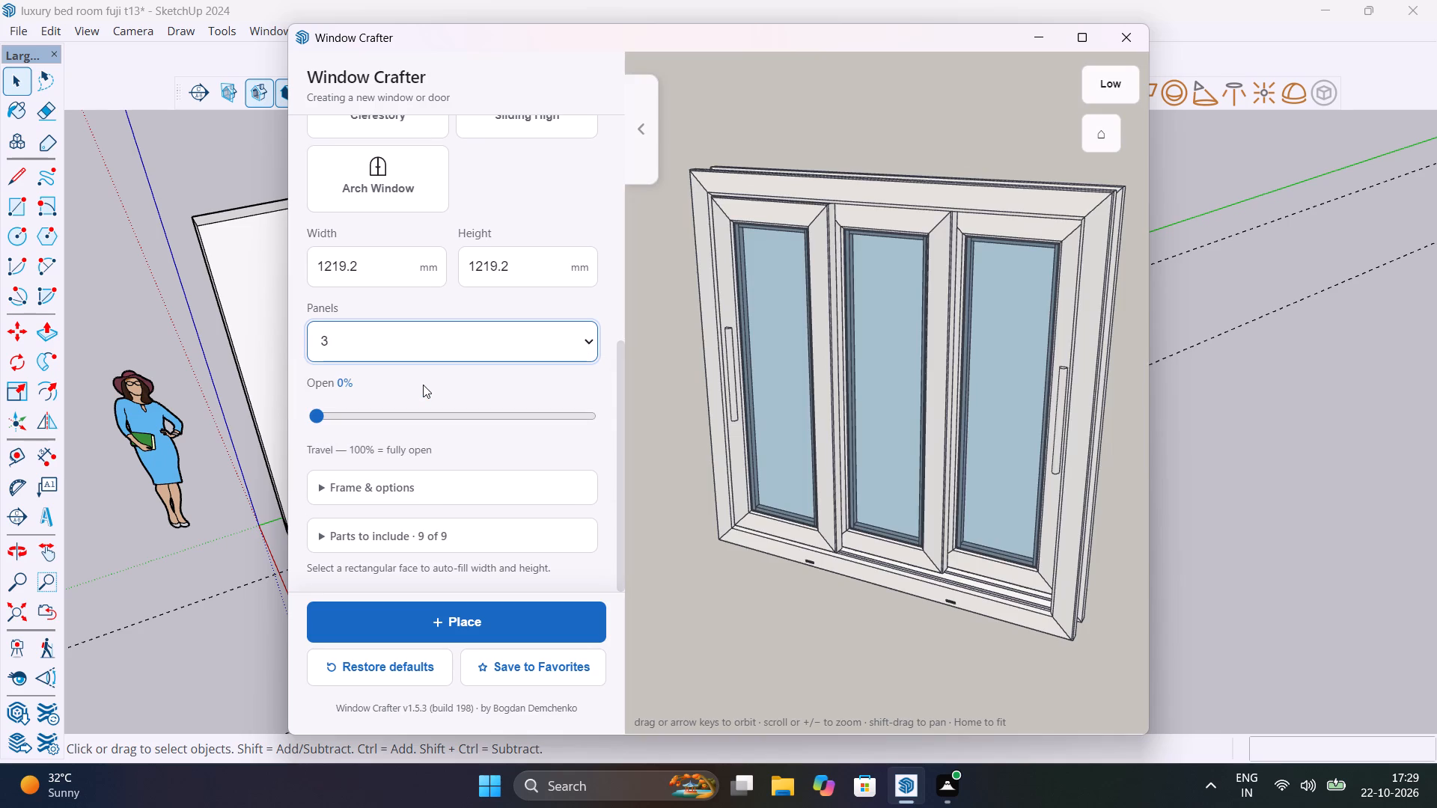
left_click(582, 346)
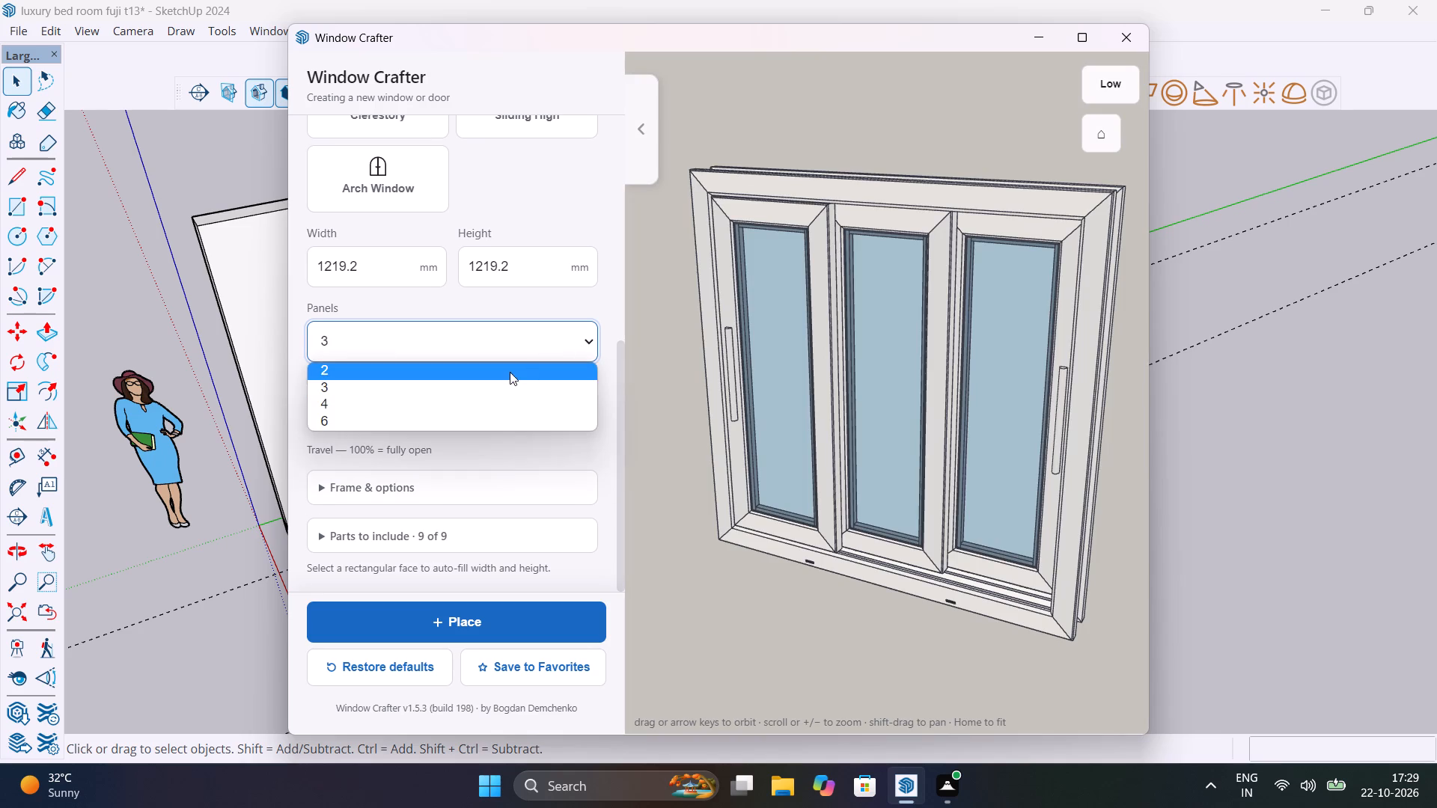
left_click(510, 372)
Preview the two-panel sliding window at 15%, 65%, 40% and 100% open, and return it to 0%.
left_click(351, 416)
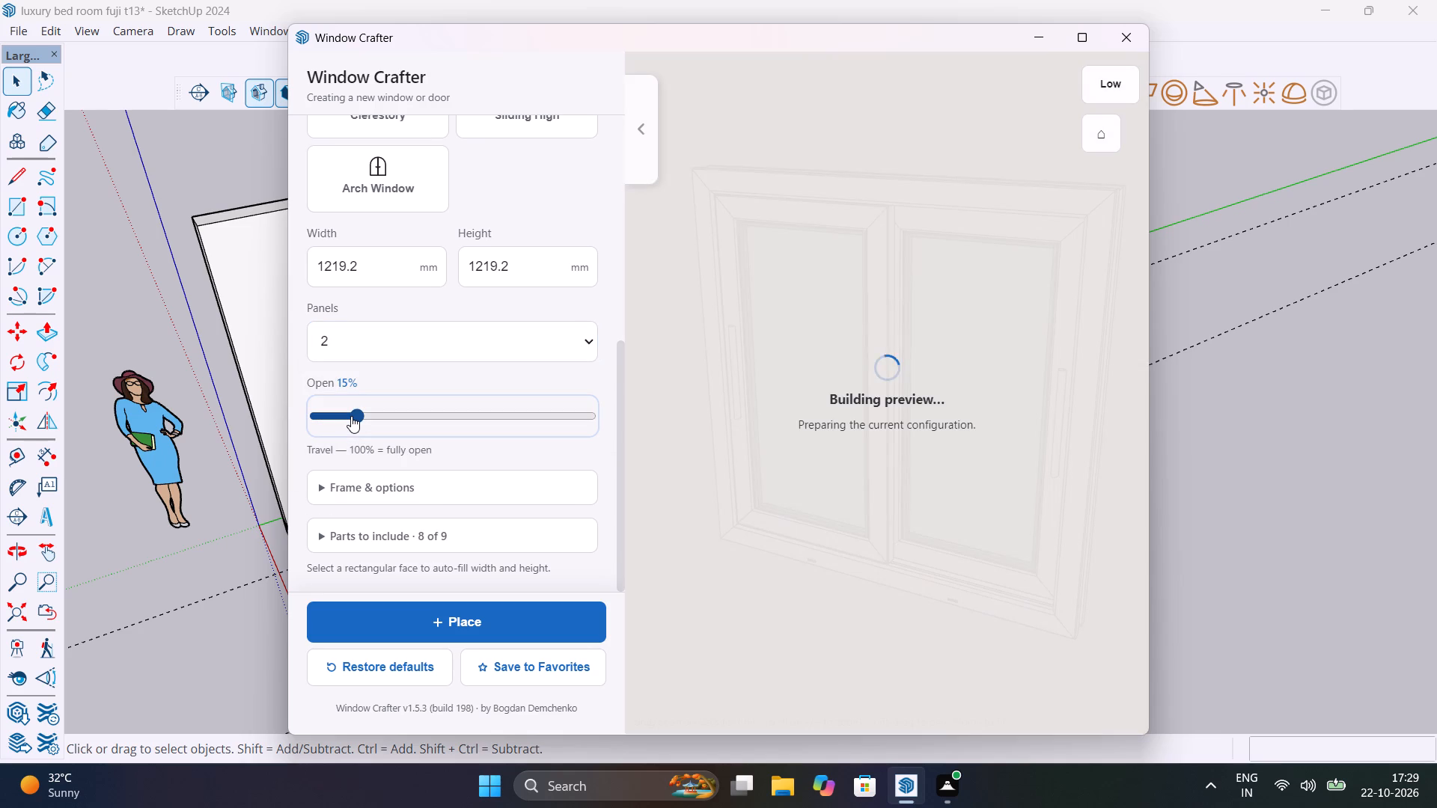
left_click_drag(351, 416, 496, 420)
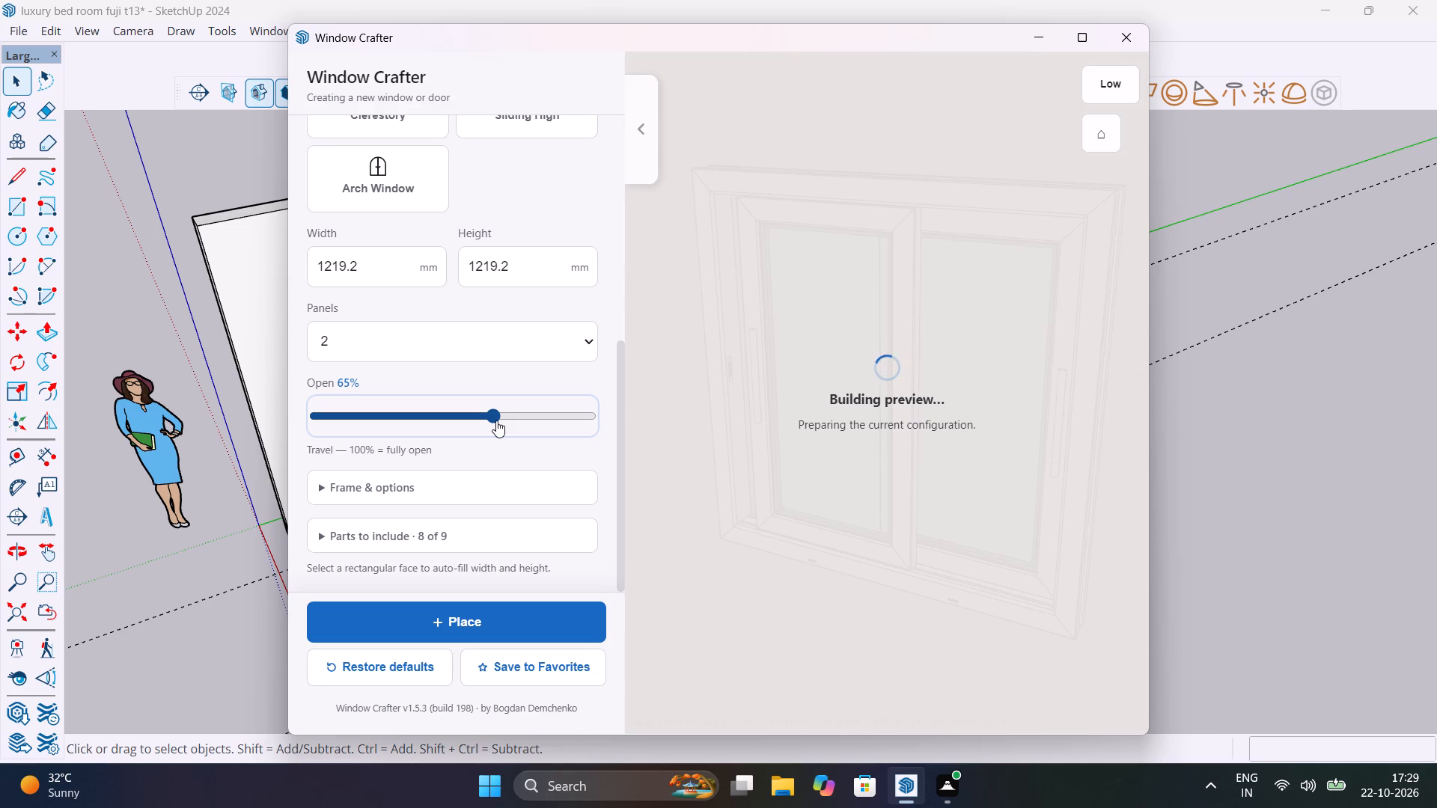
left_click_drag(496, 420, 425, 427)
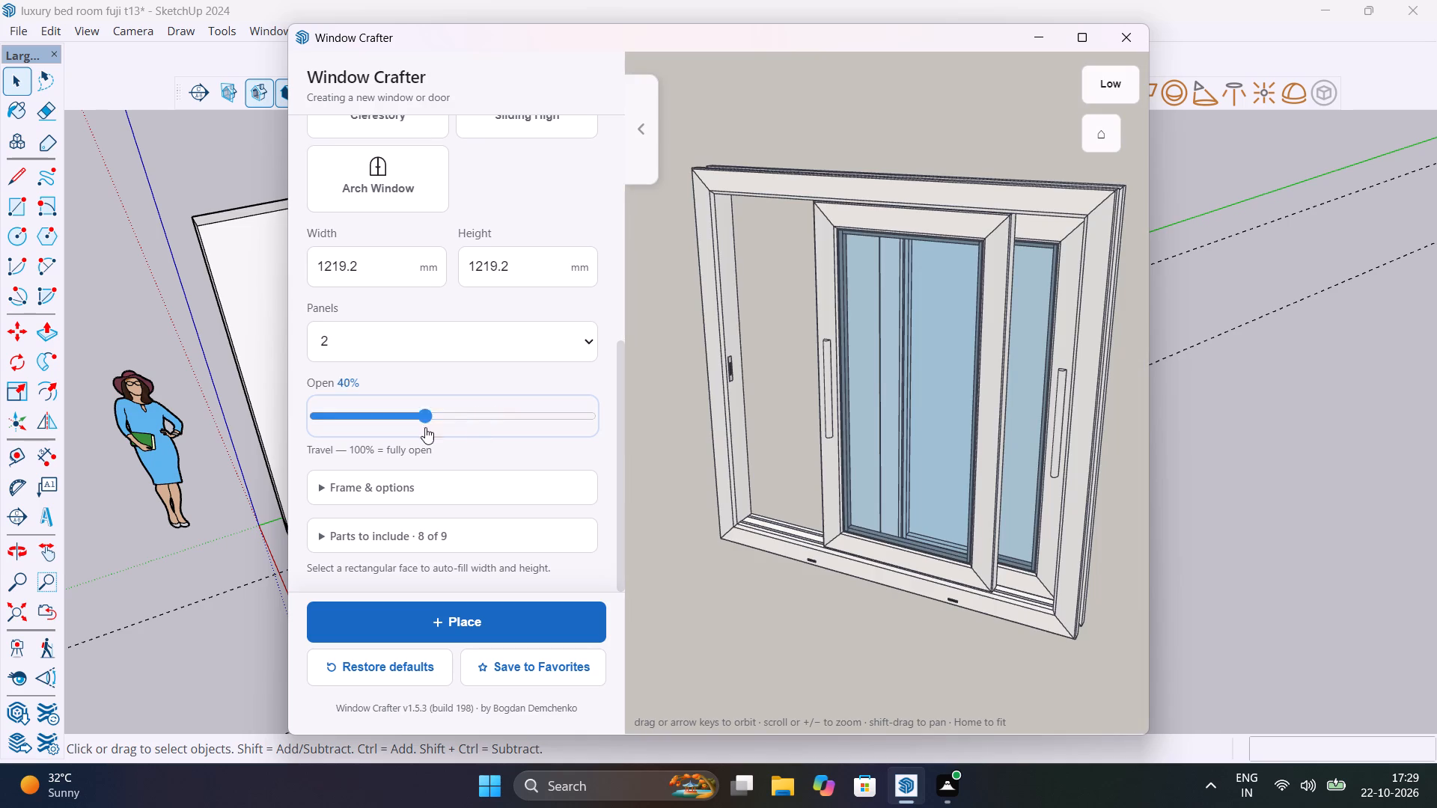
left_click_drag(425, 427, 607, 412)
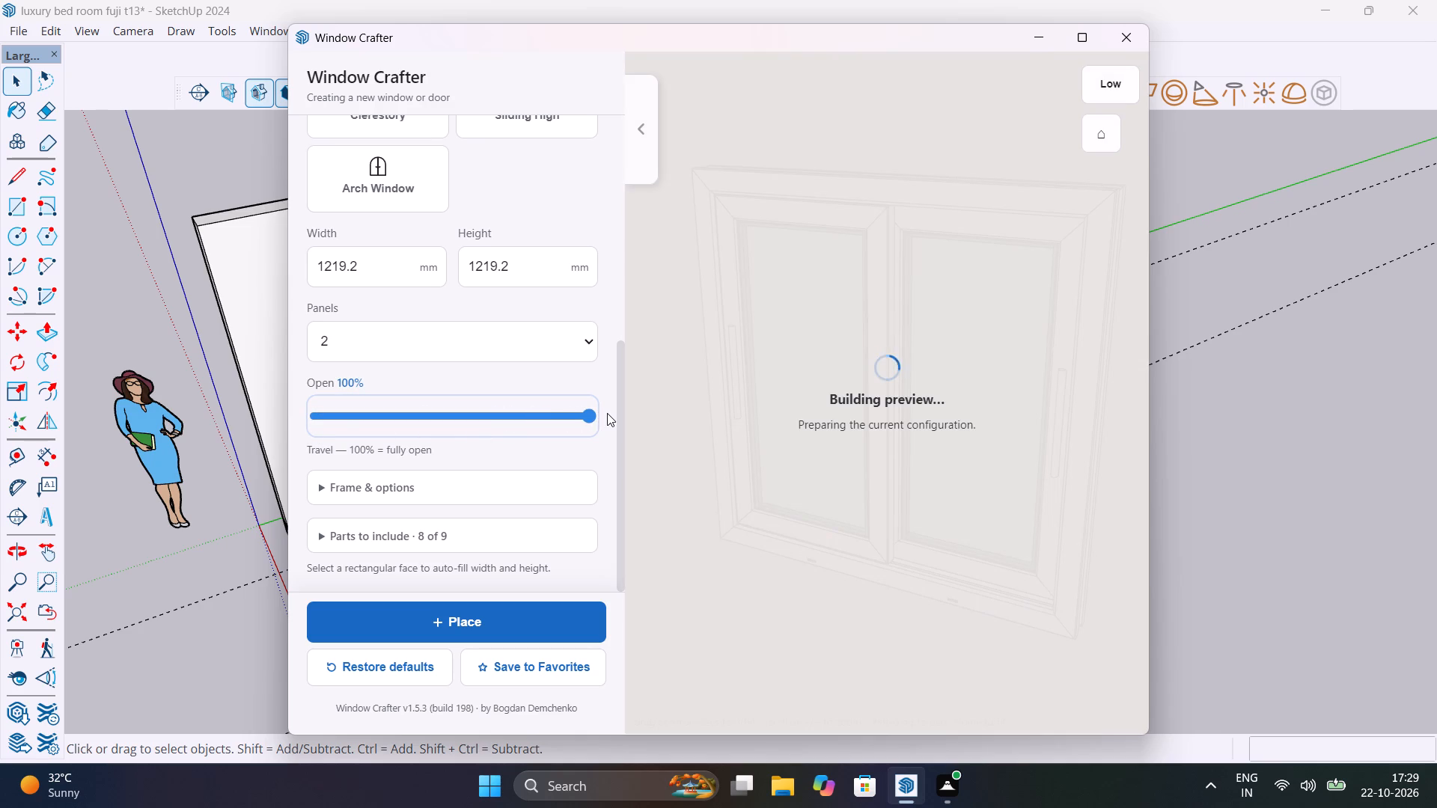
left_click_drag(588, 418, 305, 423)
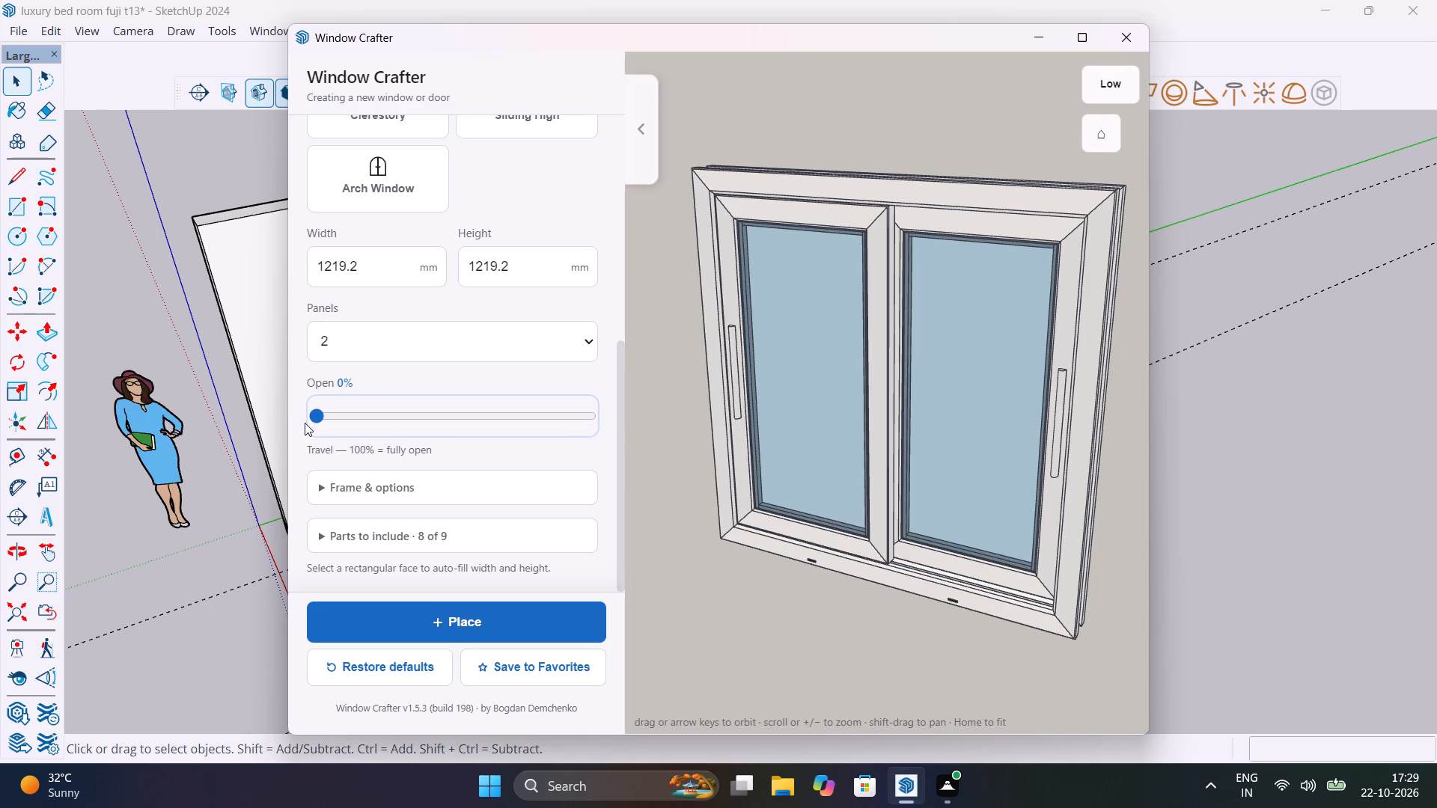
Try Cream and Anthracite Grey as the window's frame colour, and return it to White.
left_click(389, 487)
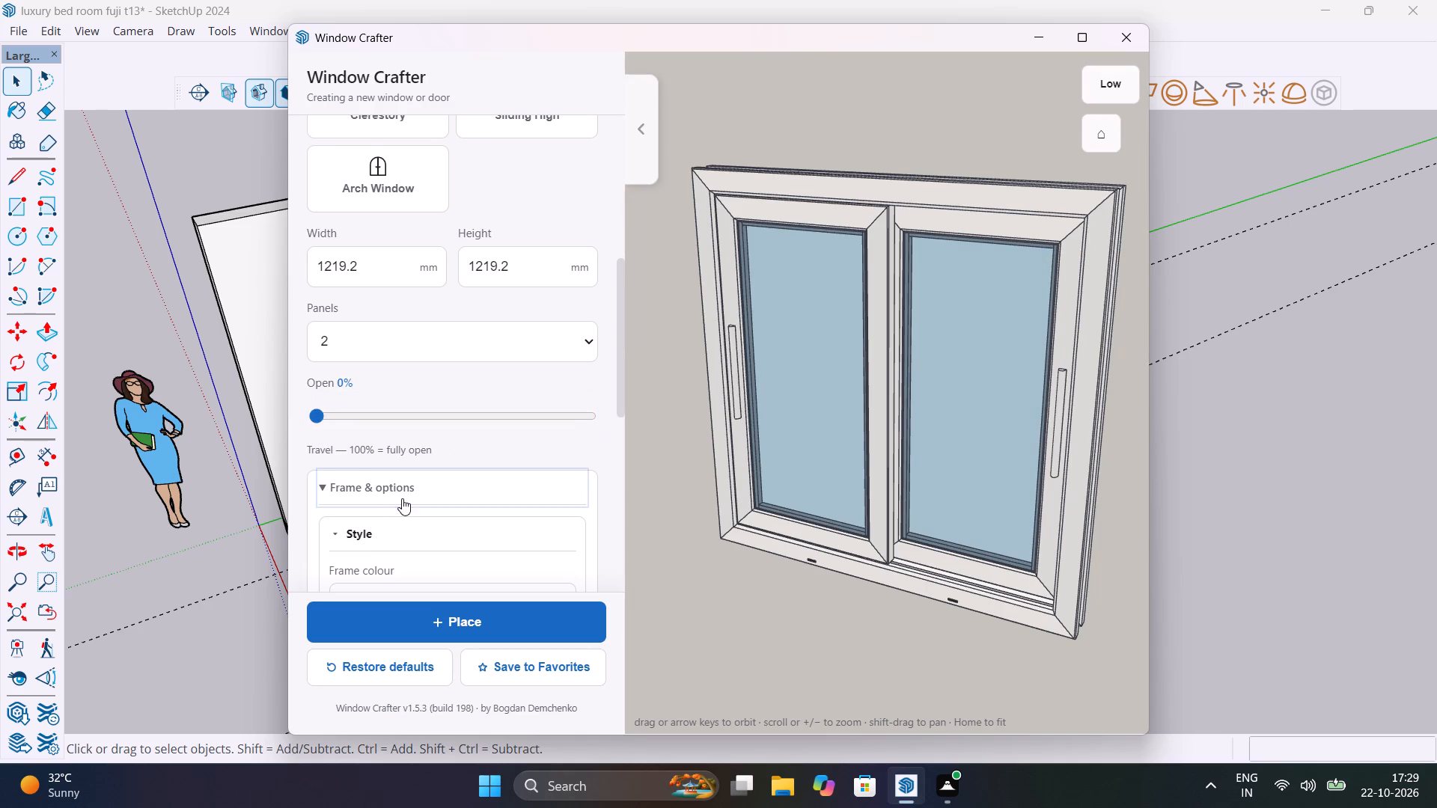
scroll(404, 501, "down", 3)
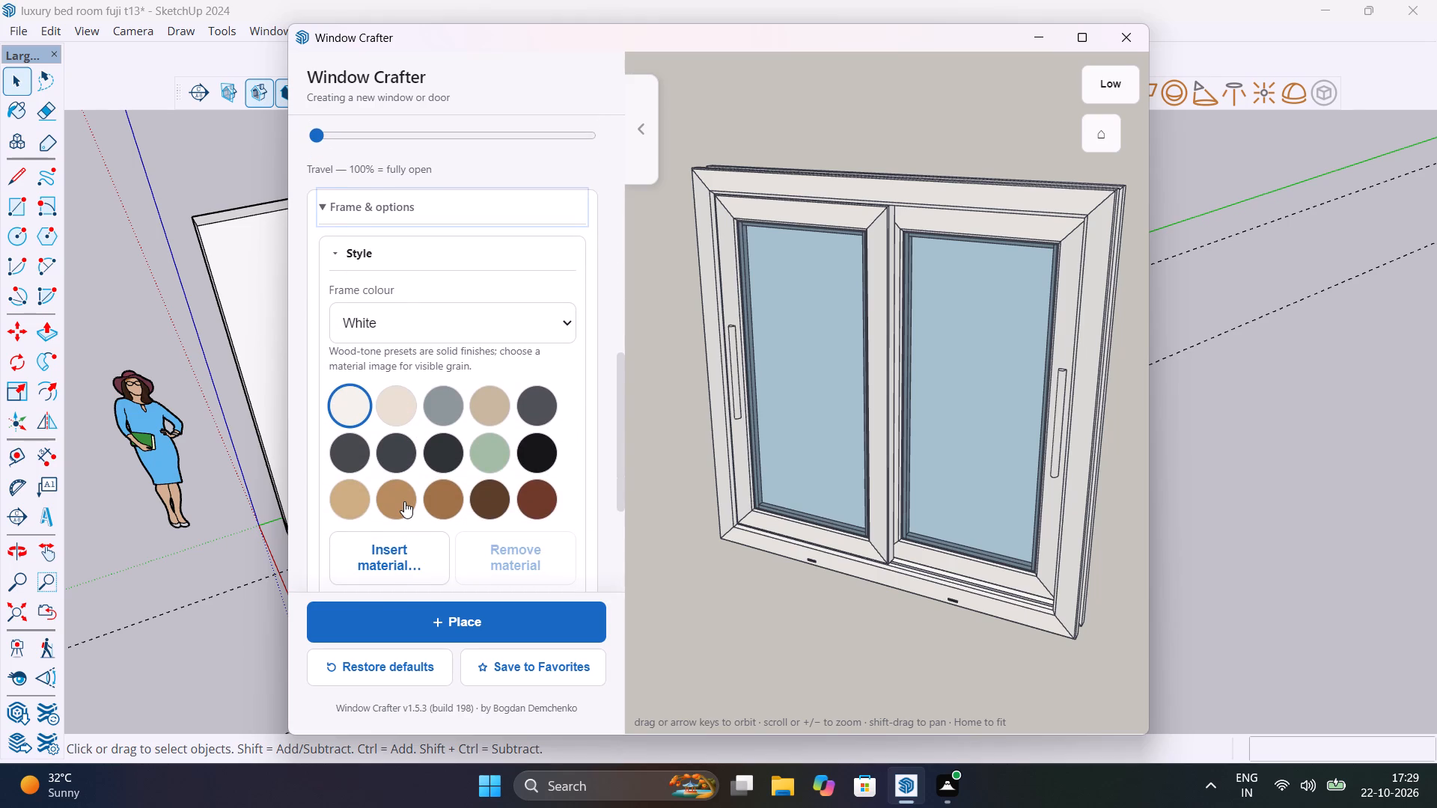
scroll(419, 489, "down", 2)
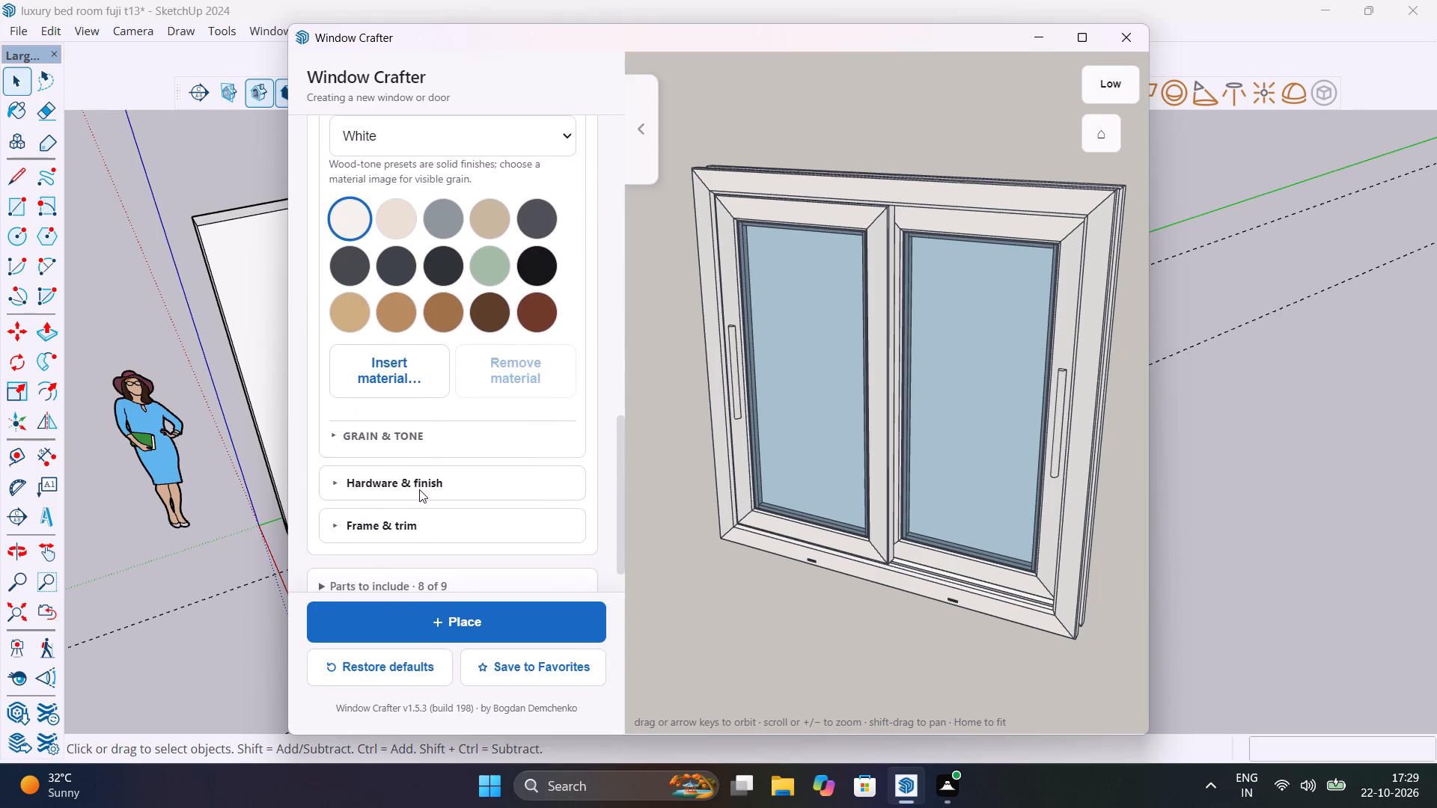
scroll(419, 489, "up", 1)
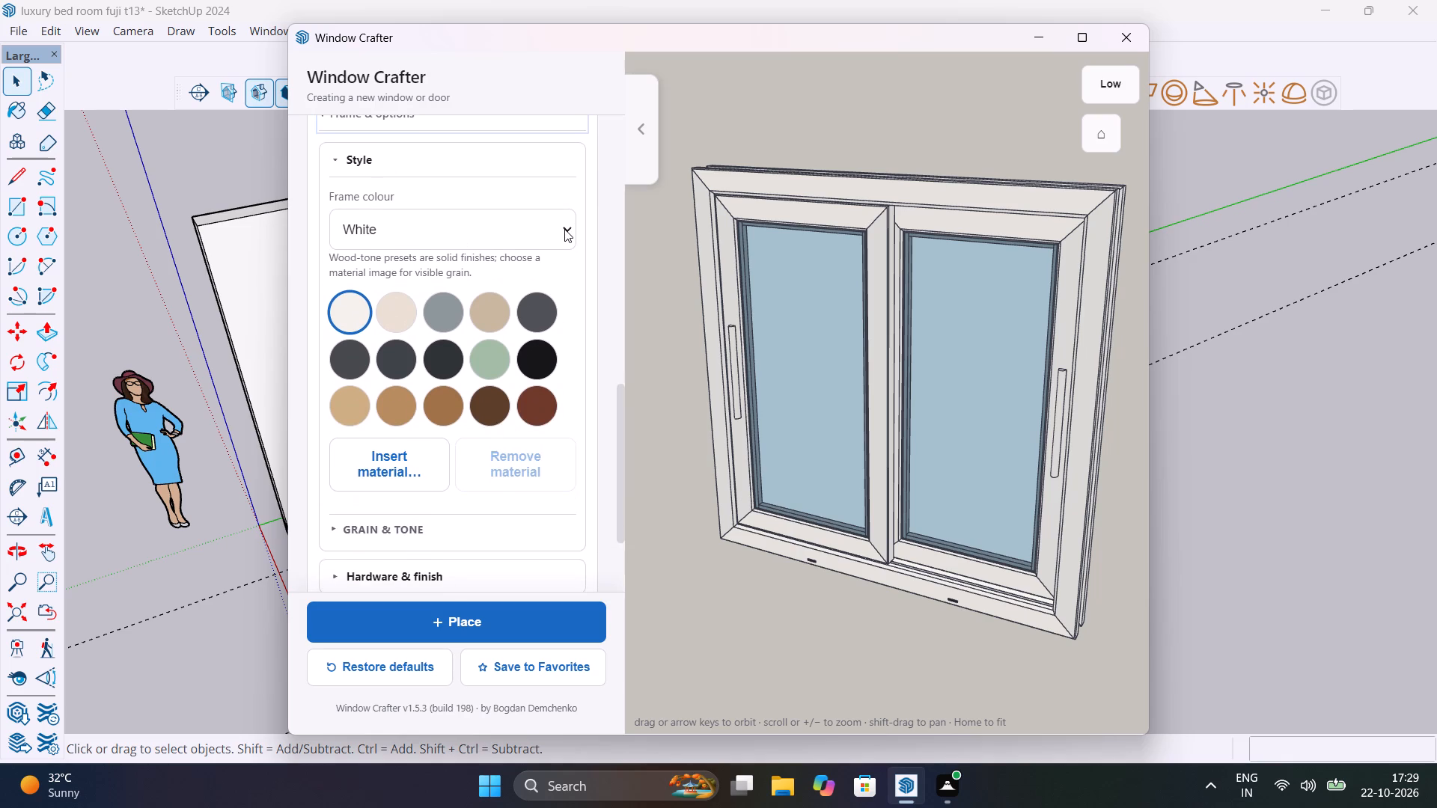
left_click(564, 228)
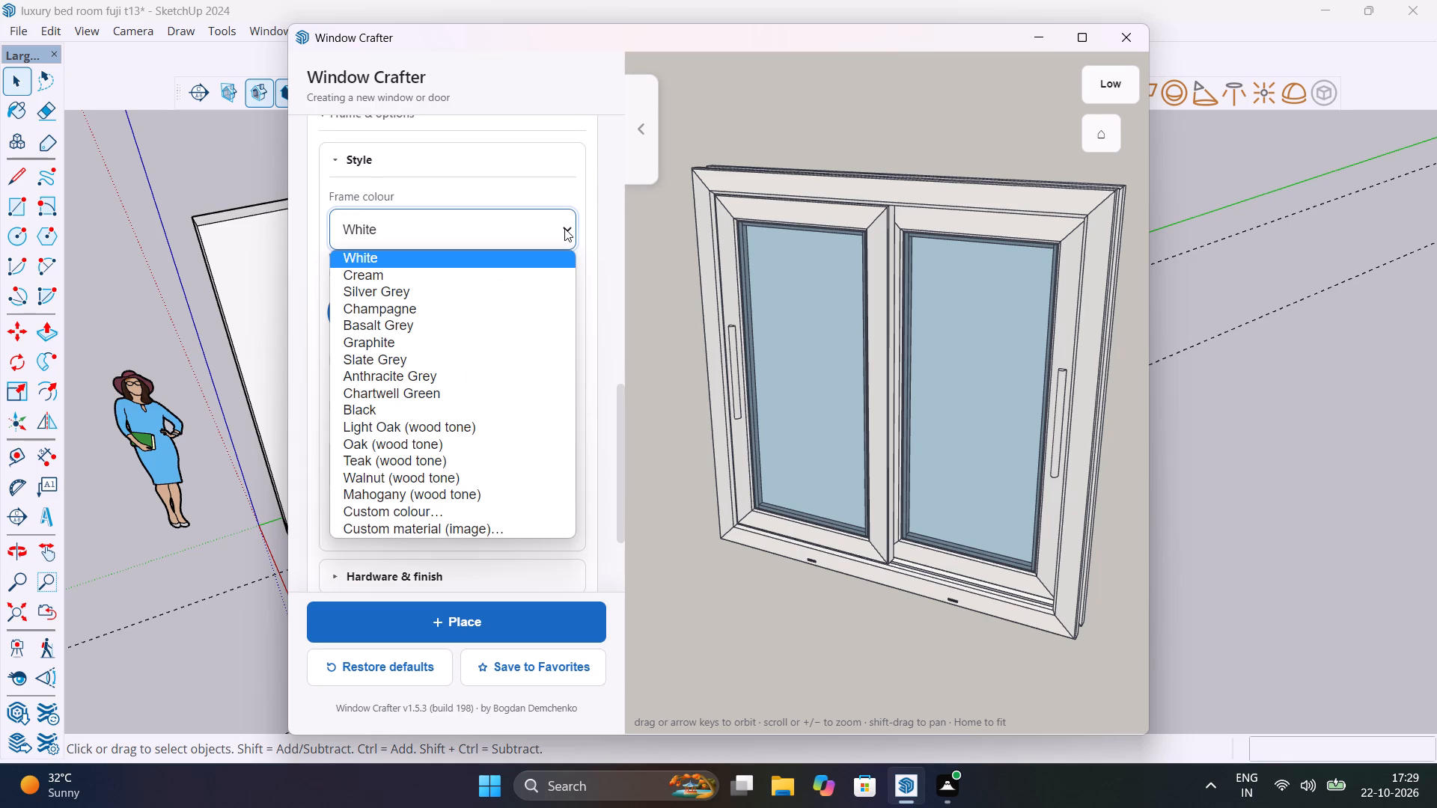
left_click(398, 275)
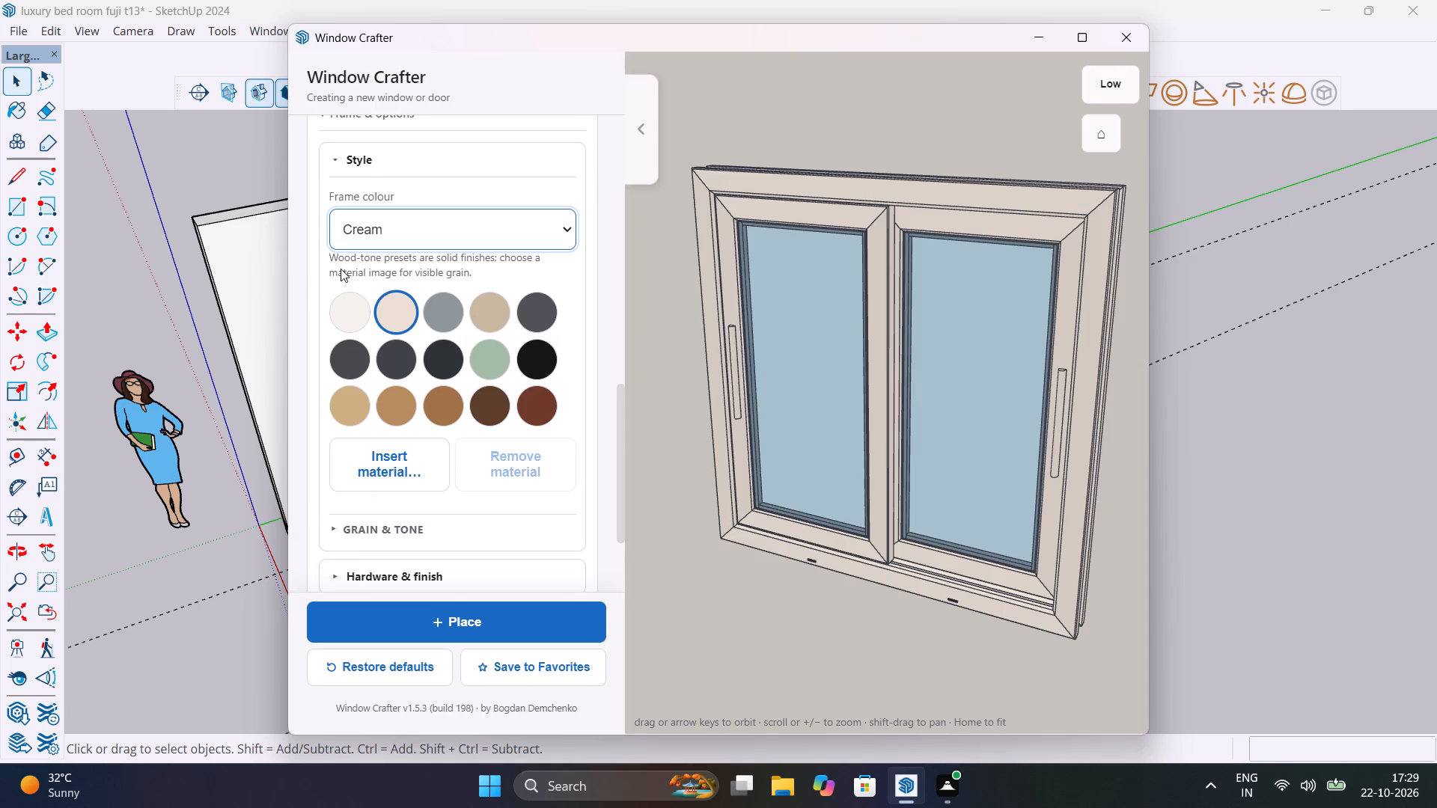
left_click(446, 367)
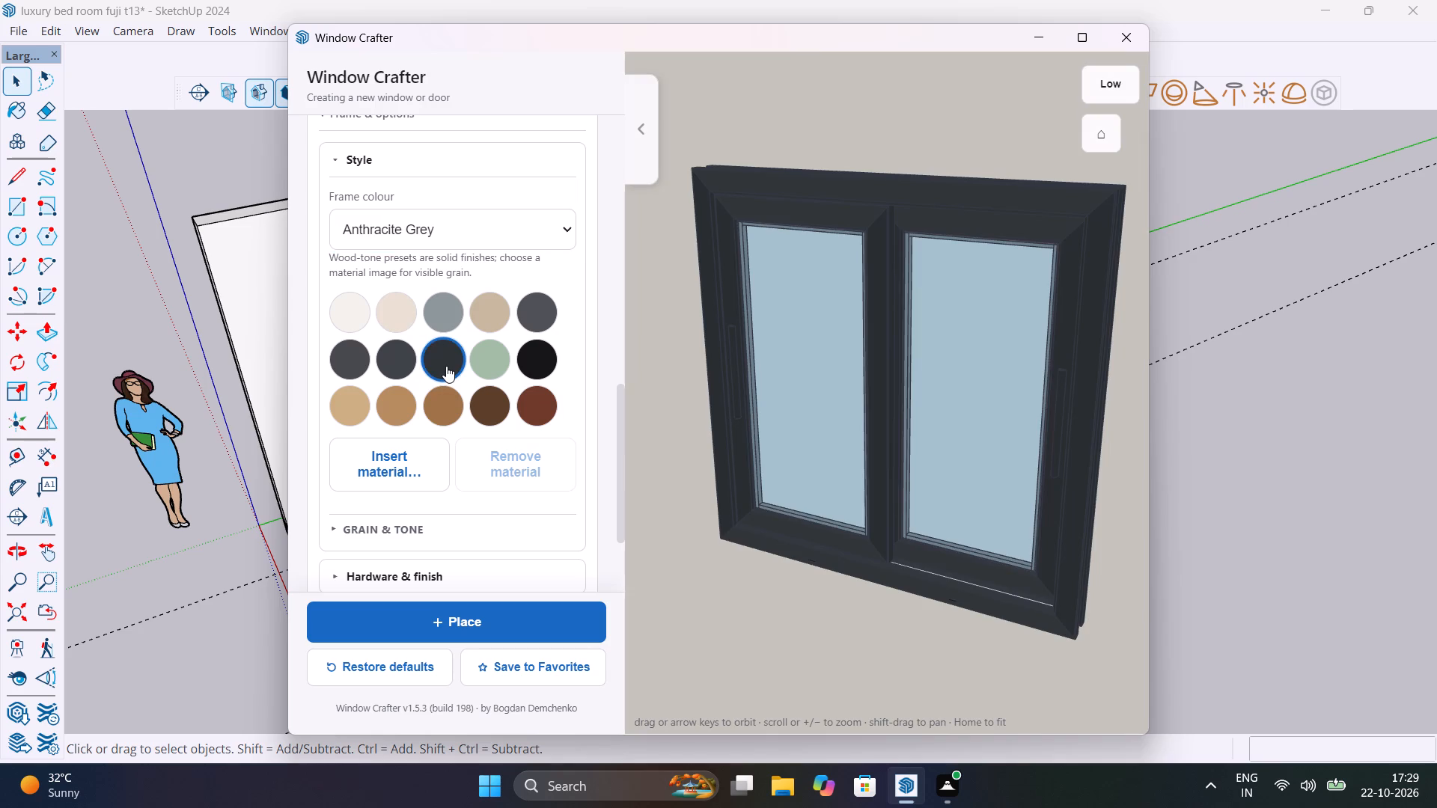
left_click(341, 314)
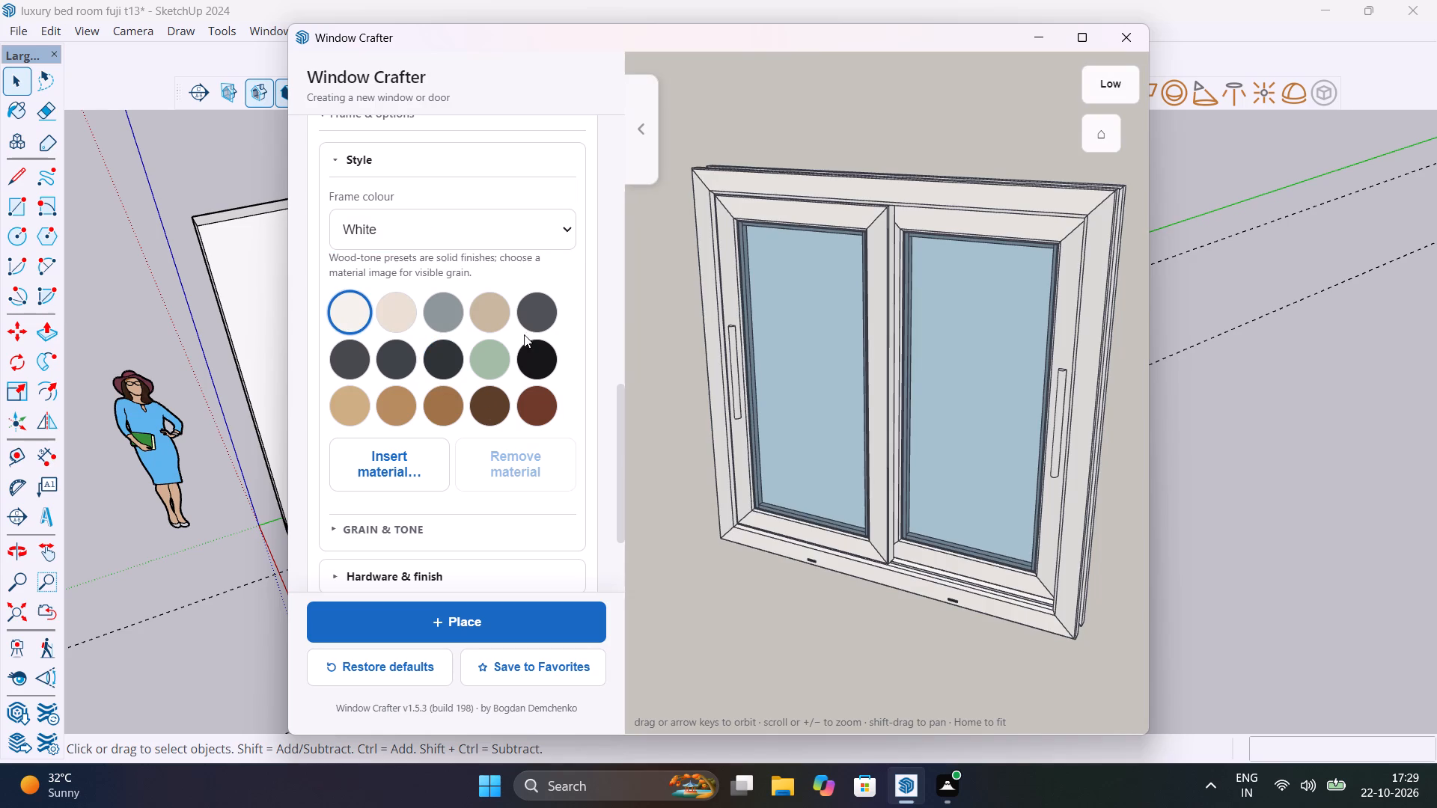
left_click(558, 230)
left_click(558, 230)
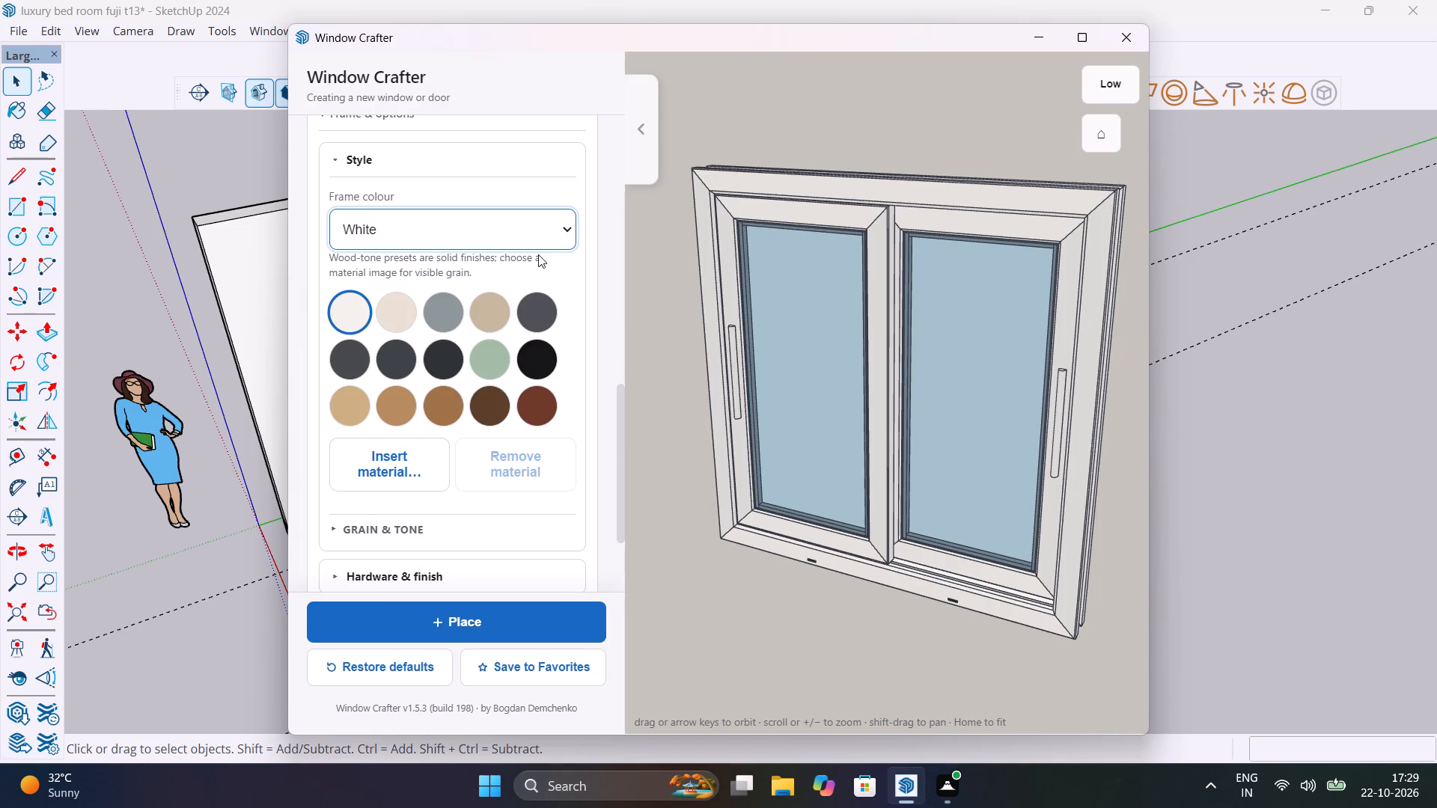
Examine the window's grain and tone settings and its hardware and finish options.
left_click(453, 538)
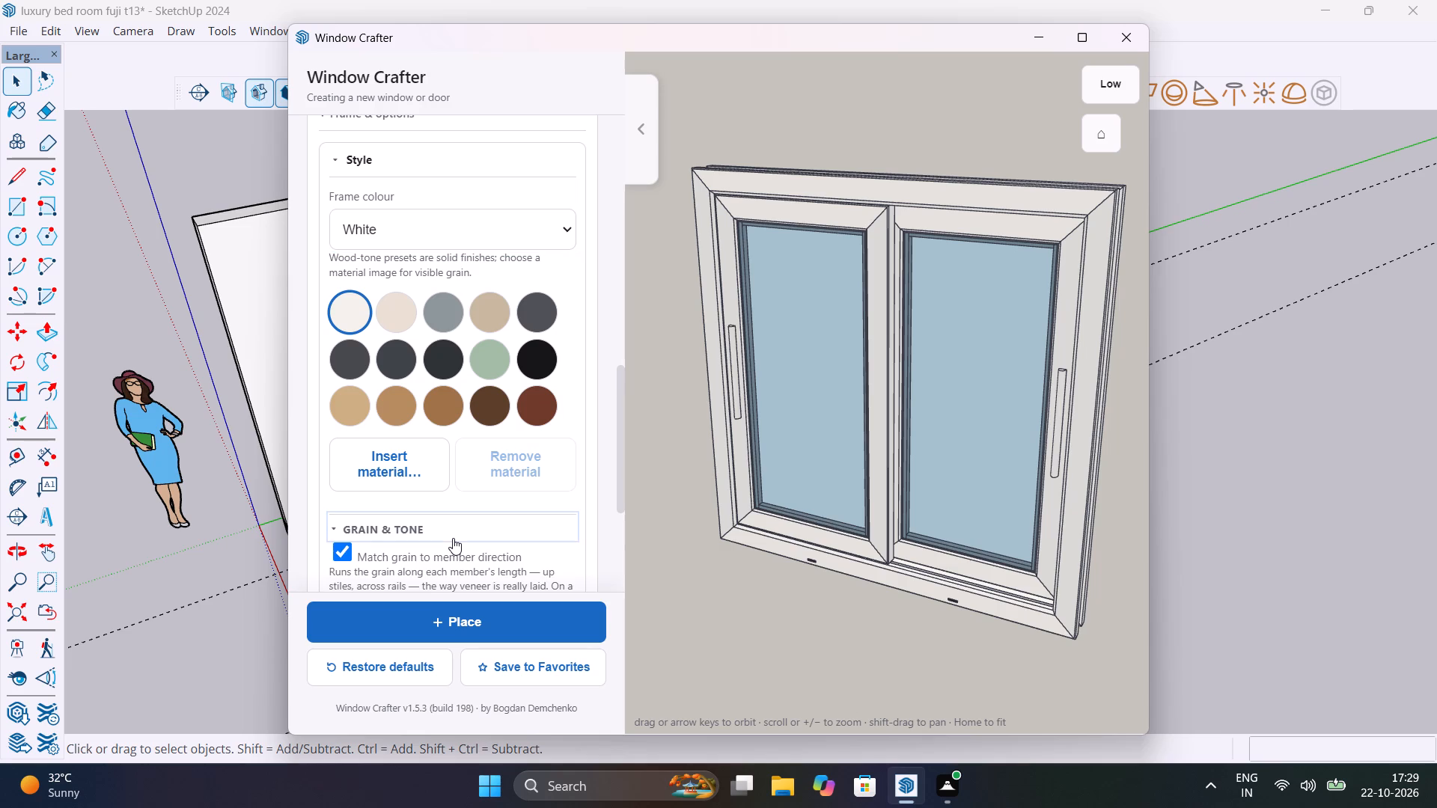
scroll(453, 538, "down", 2)
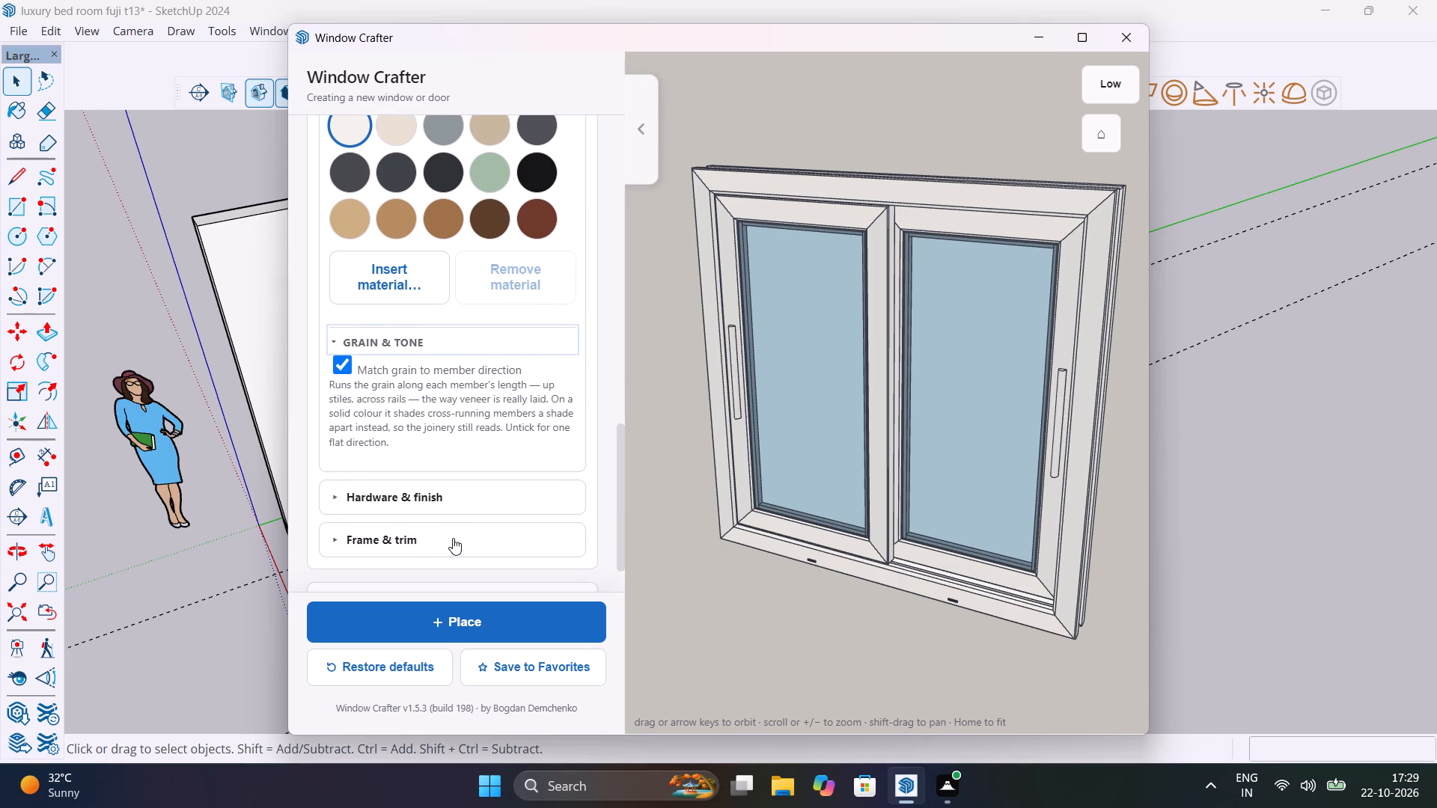
scroll(453, 538, "down", 1)
left_click(469, 439)
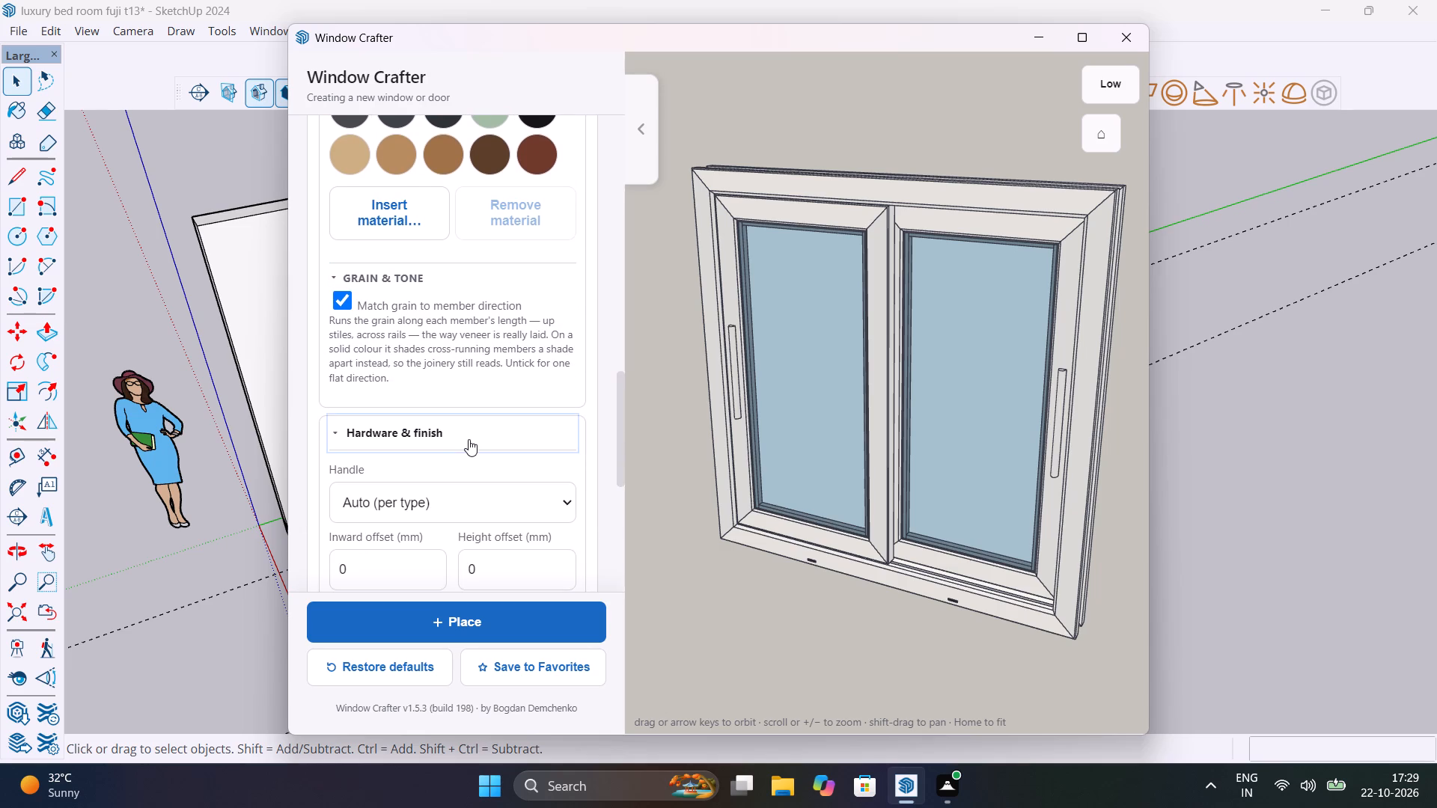
scroll(469, 439, "down", 6)
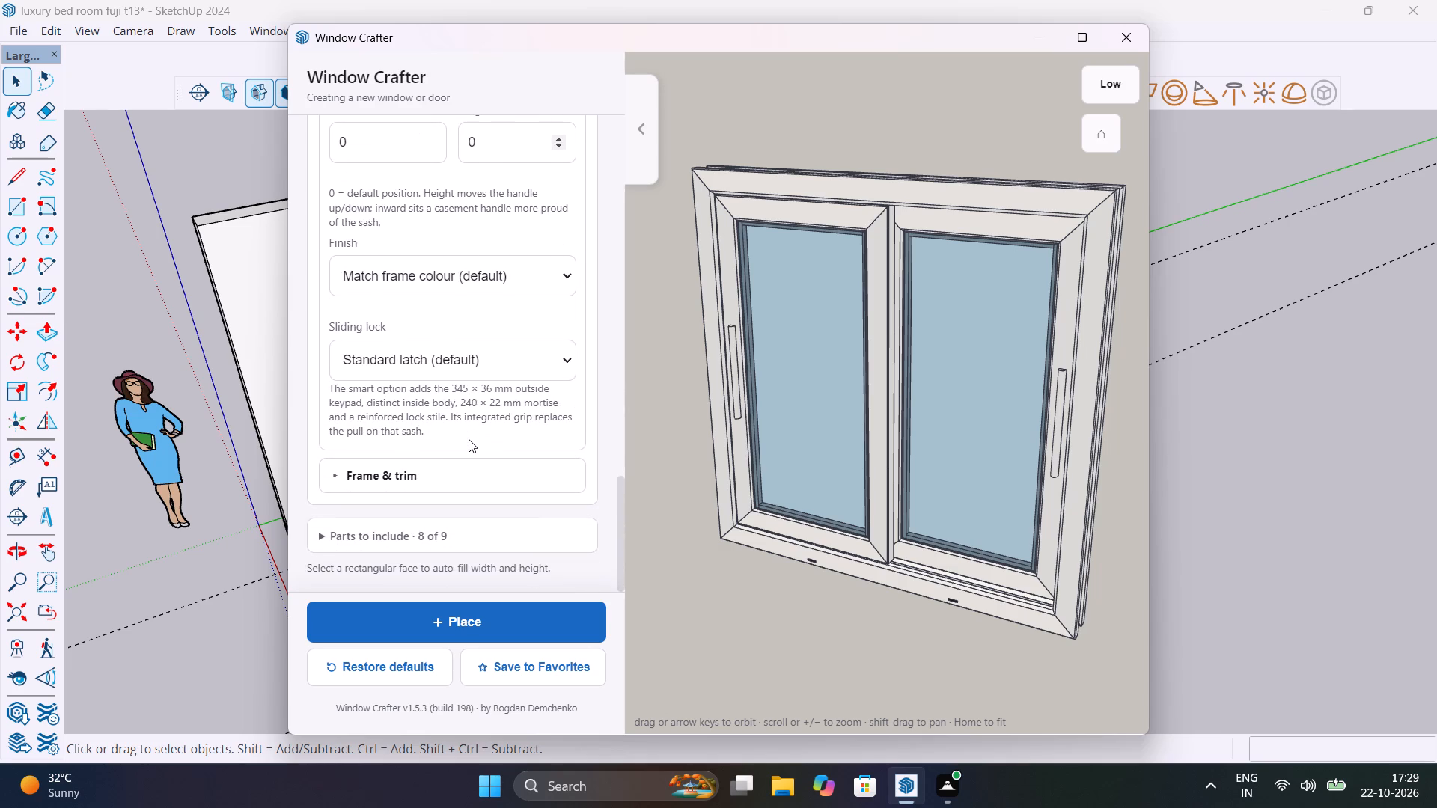
scroll(469, 439, "down", 3)
Set the sliding window's frame profile to Slim Steel.
left_click(475, 474)
scroll(475, 475, "down", 2)
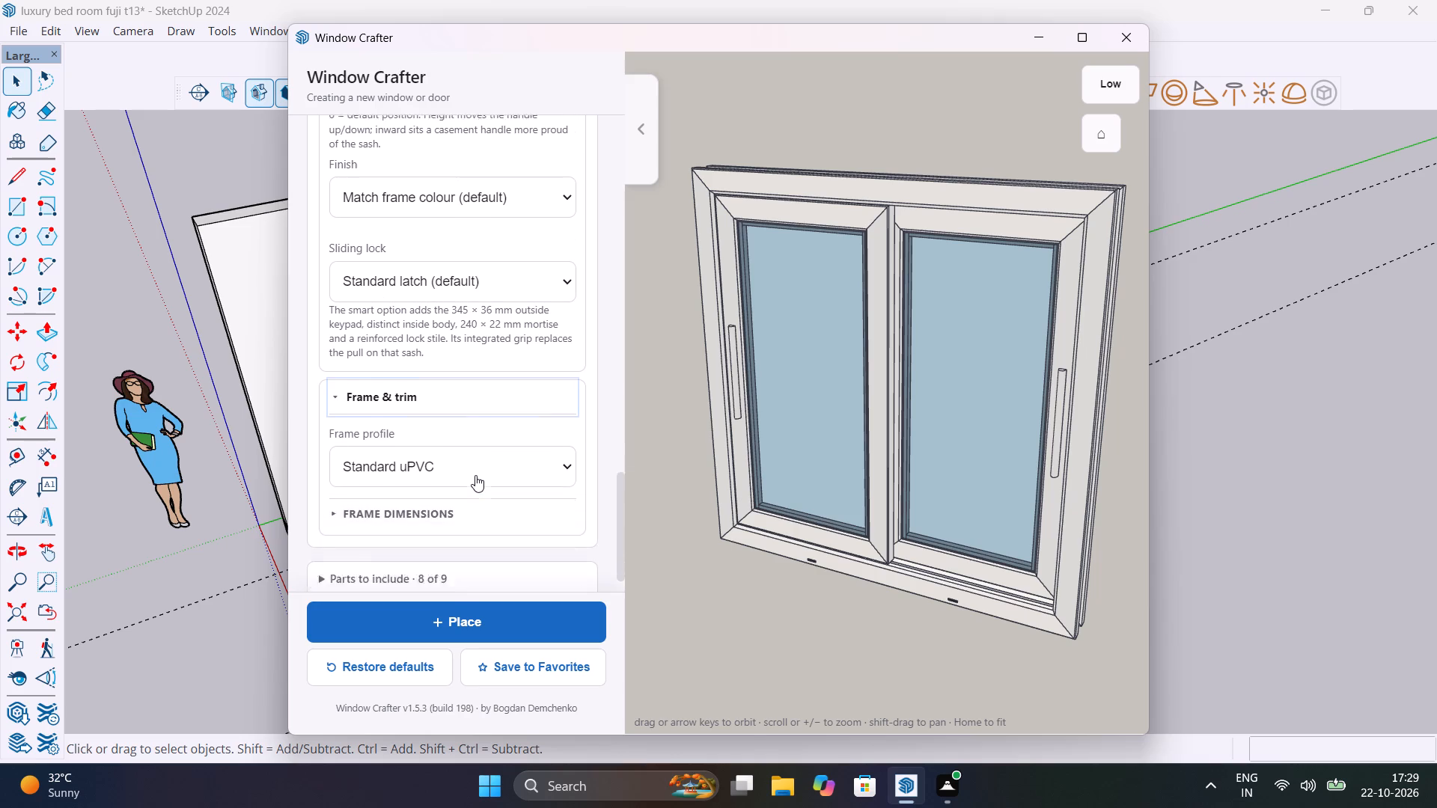
scroll(475, 475, "down", 1)
left_click(572, 419)
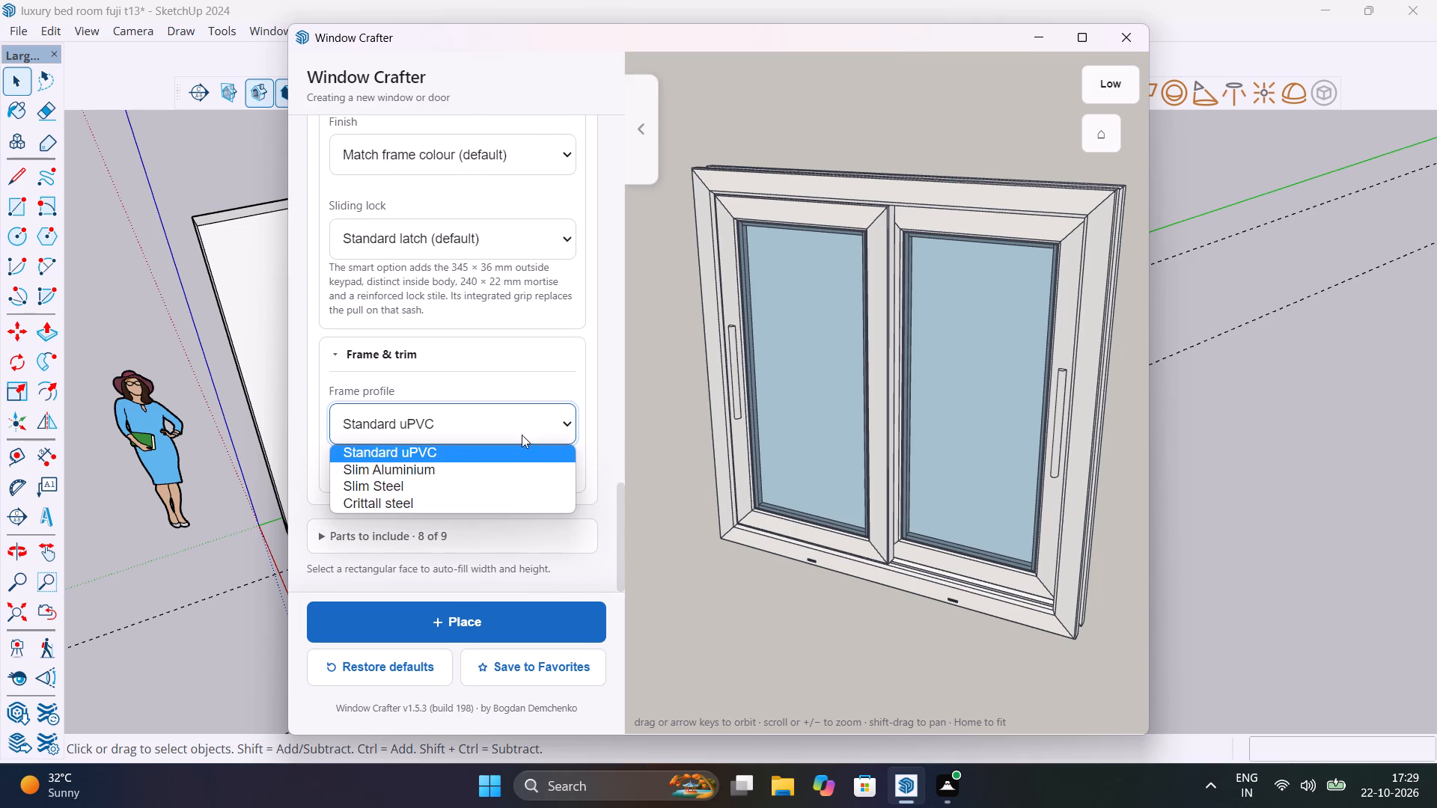
left_click(400, 489)
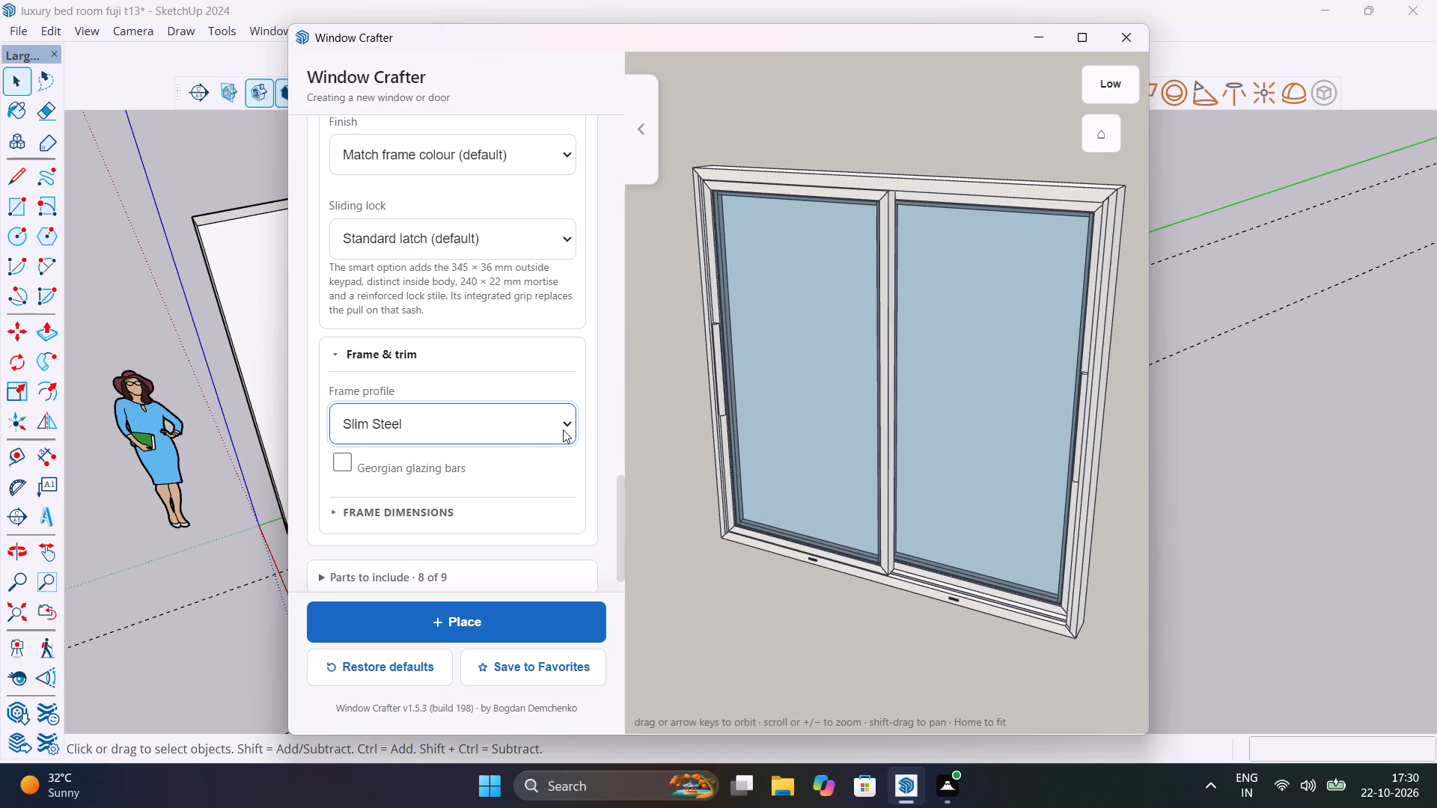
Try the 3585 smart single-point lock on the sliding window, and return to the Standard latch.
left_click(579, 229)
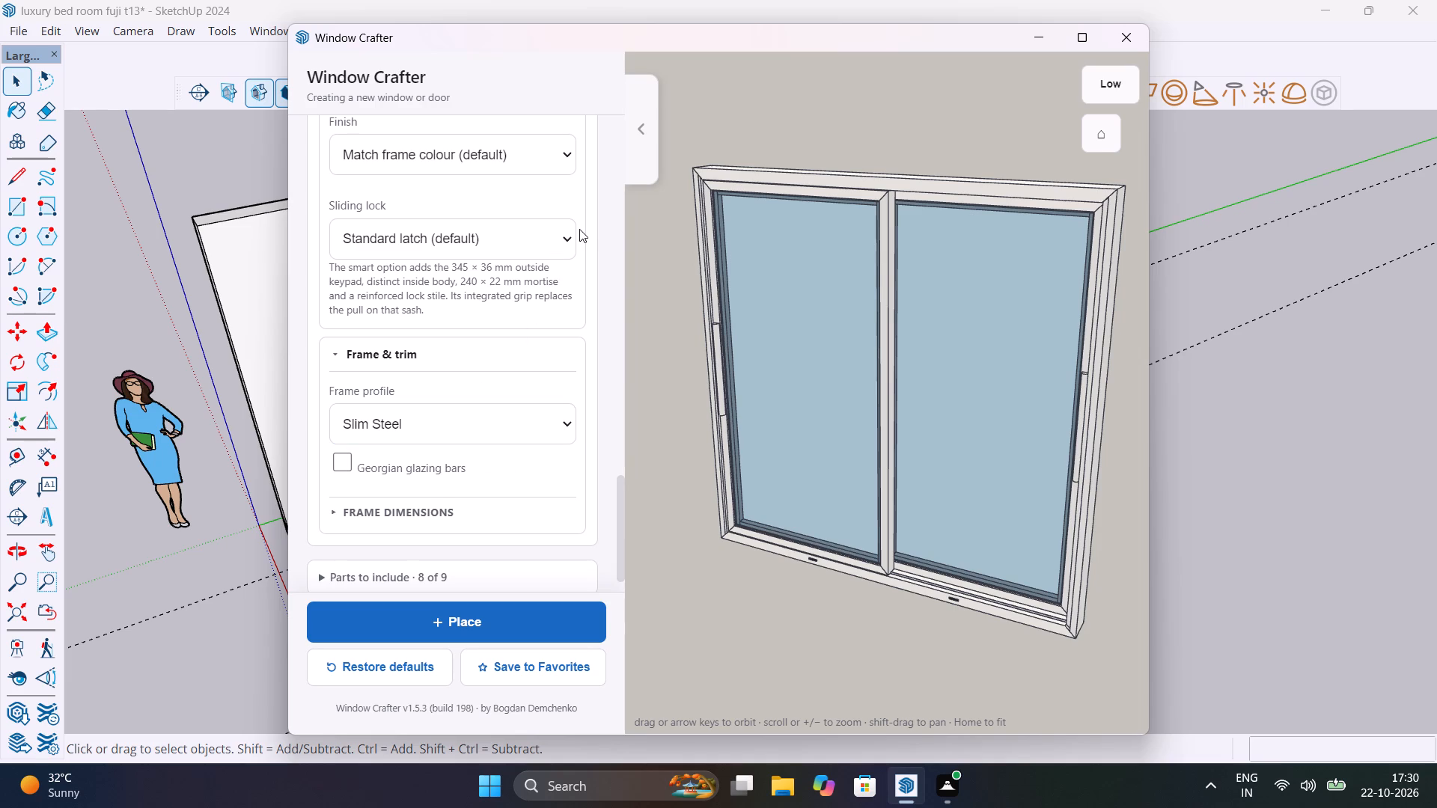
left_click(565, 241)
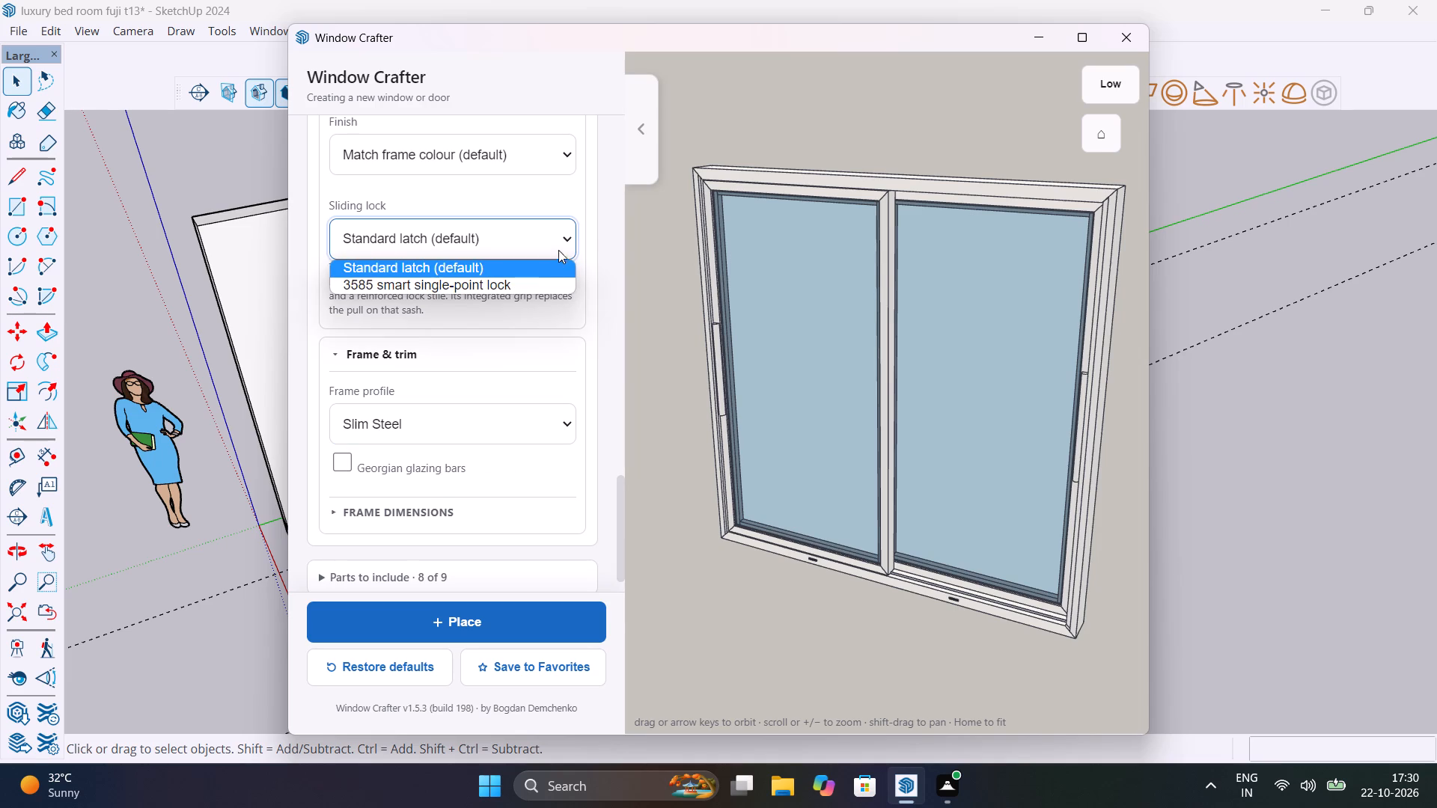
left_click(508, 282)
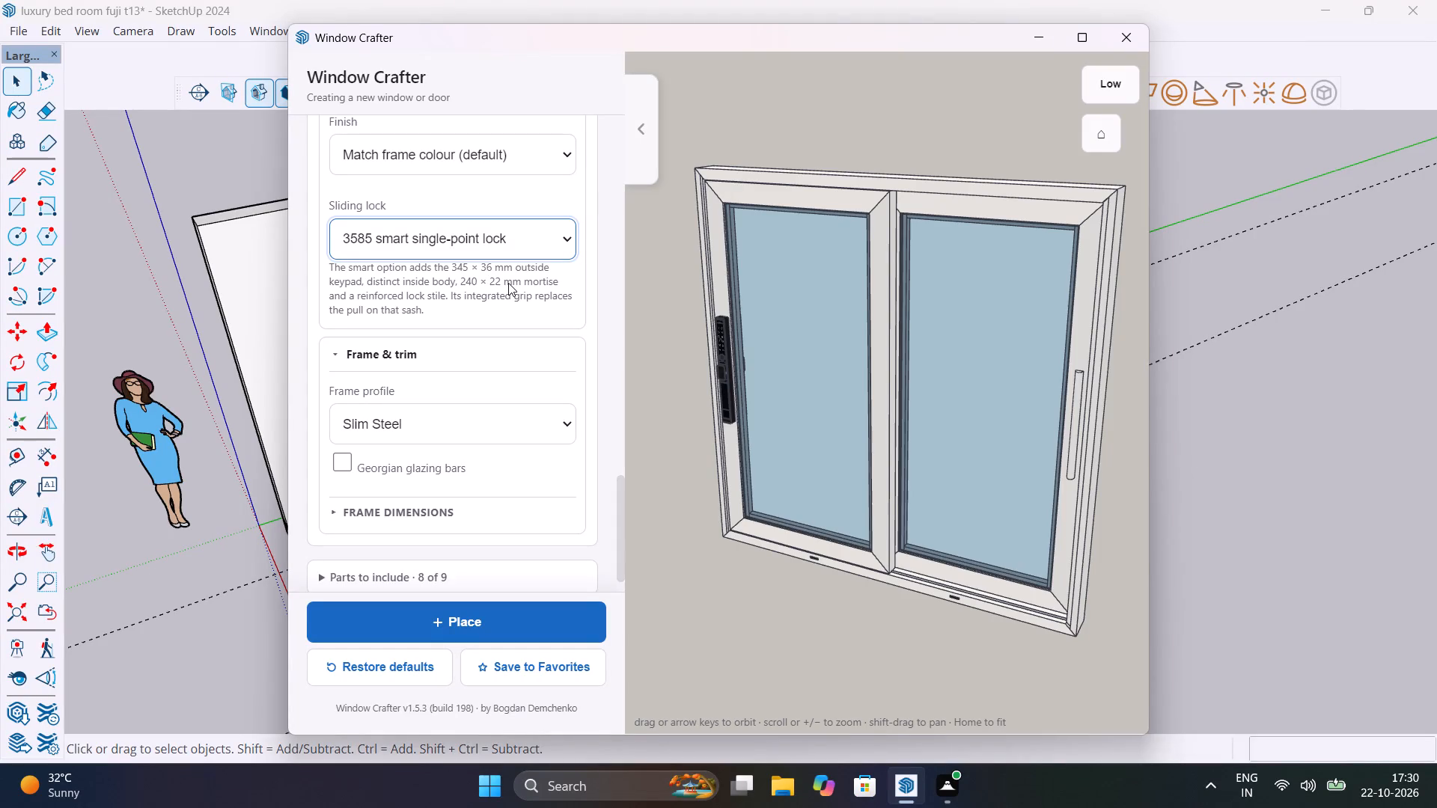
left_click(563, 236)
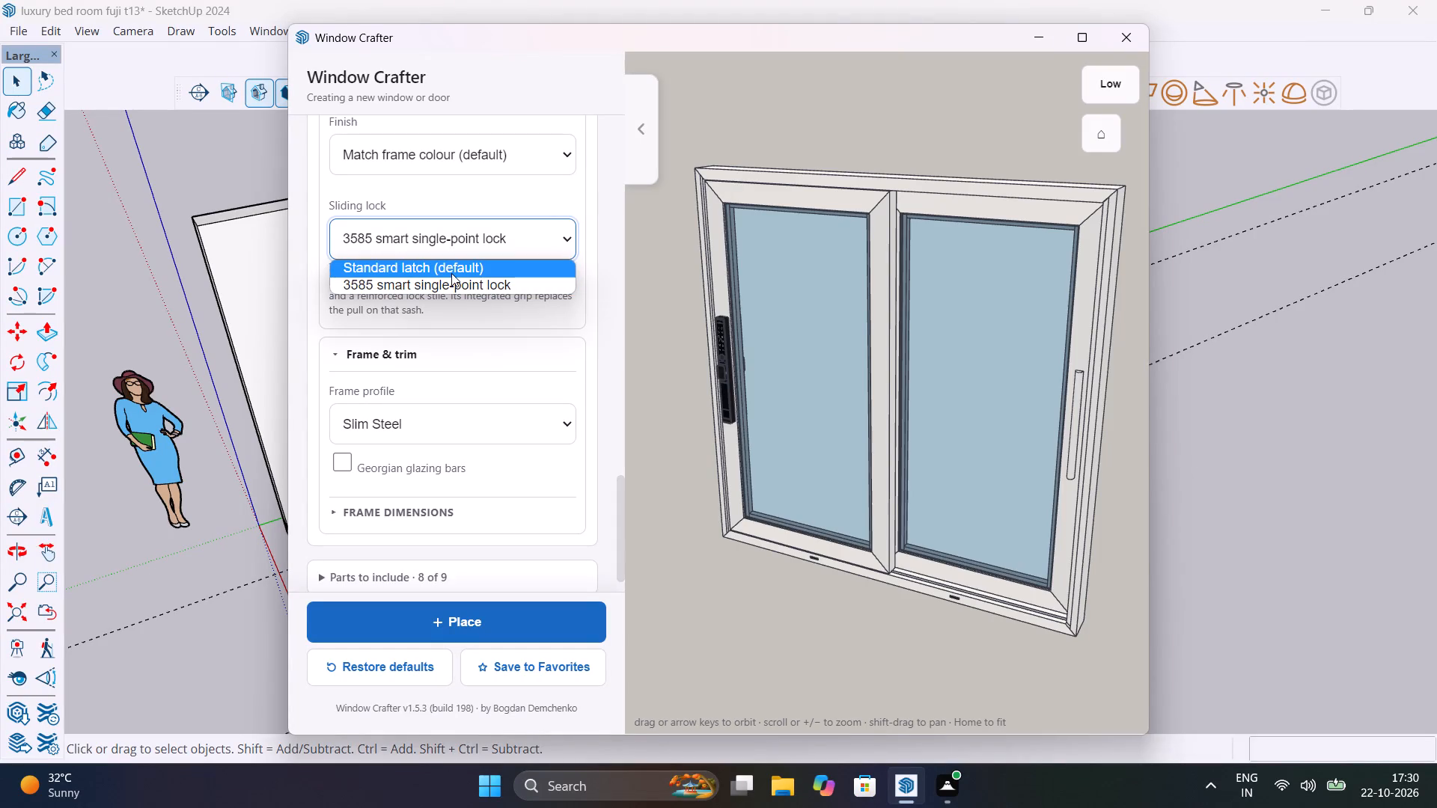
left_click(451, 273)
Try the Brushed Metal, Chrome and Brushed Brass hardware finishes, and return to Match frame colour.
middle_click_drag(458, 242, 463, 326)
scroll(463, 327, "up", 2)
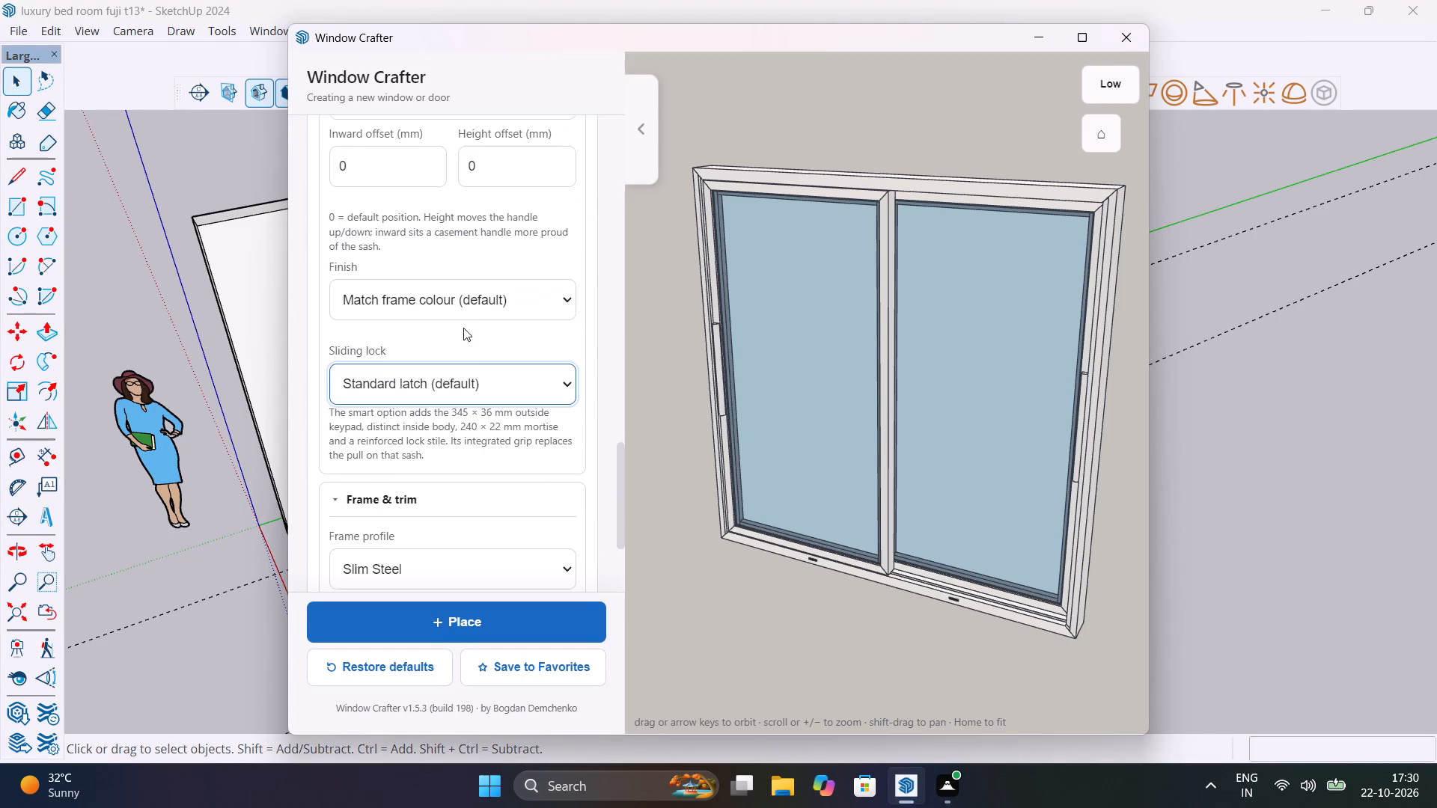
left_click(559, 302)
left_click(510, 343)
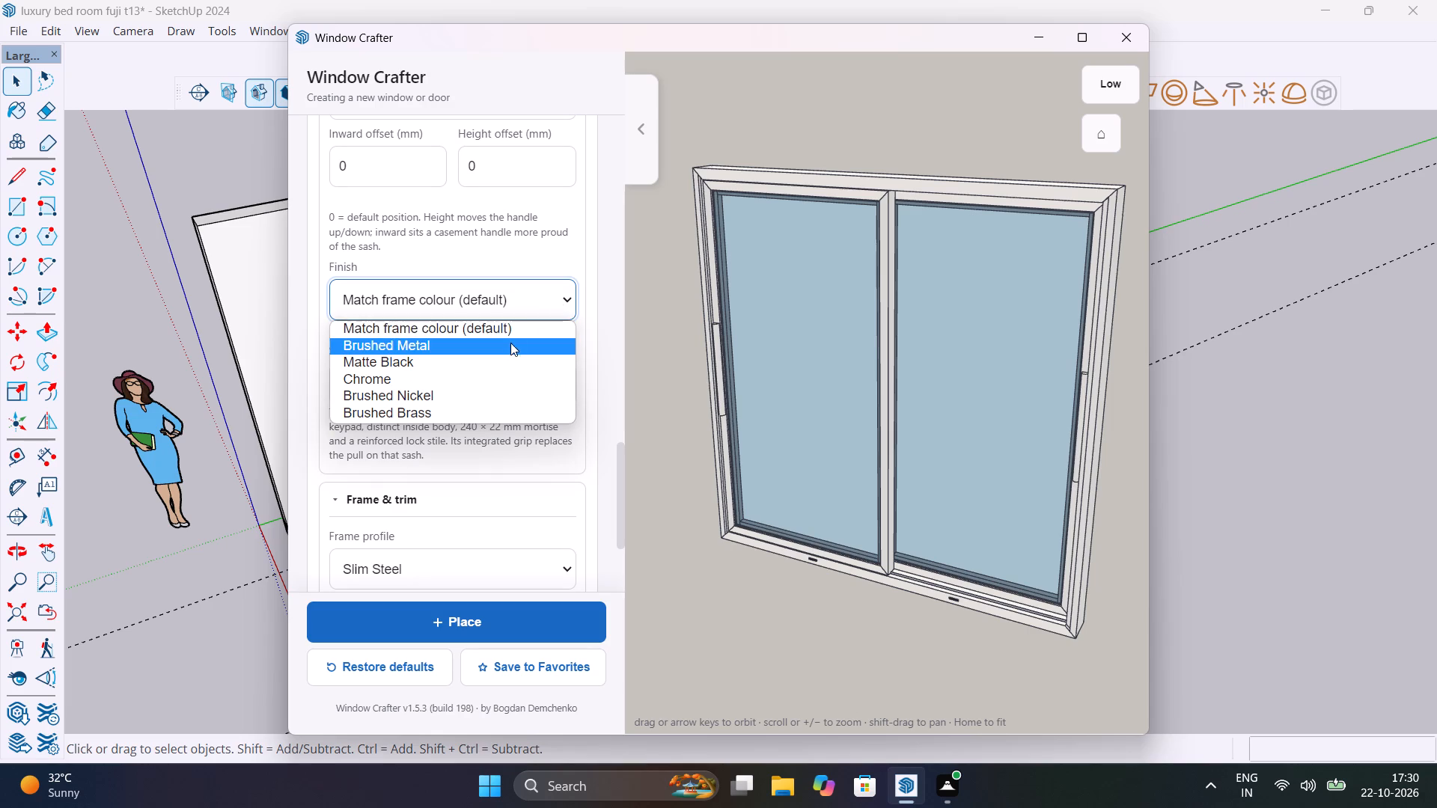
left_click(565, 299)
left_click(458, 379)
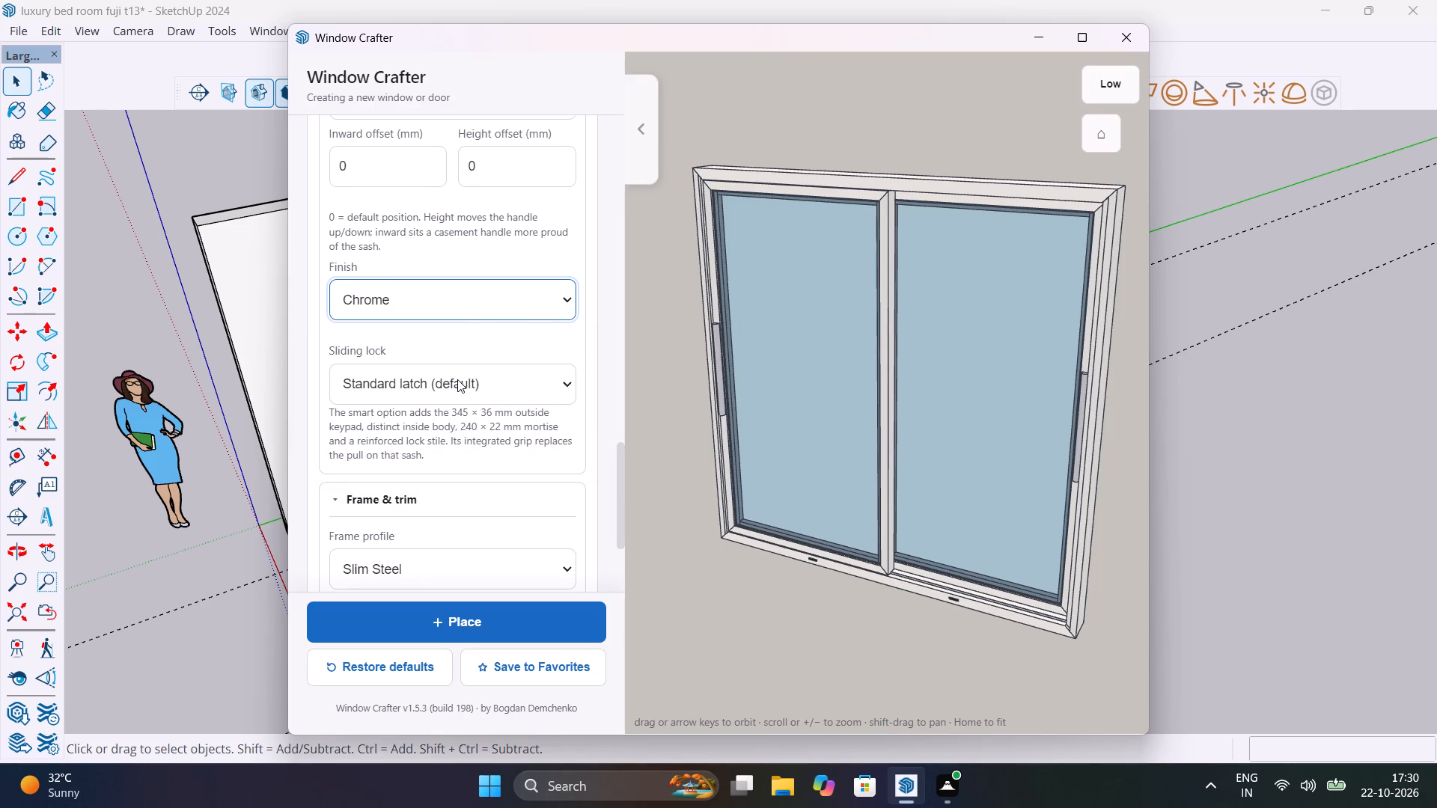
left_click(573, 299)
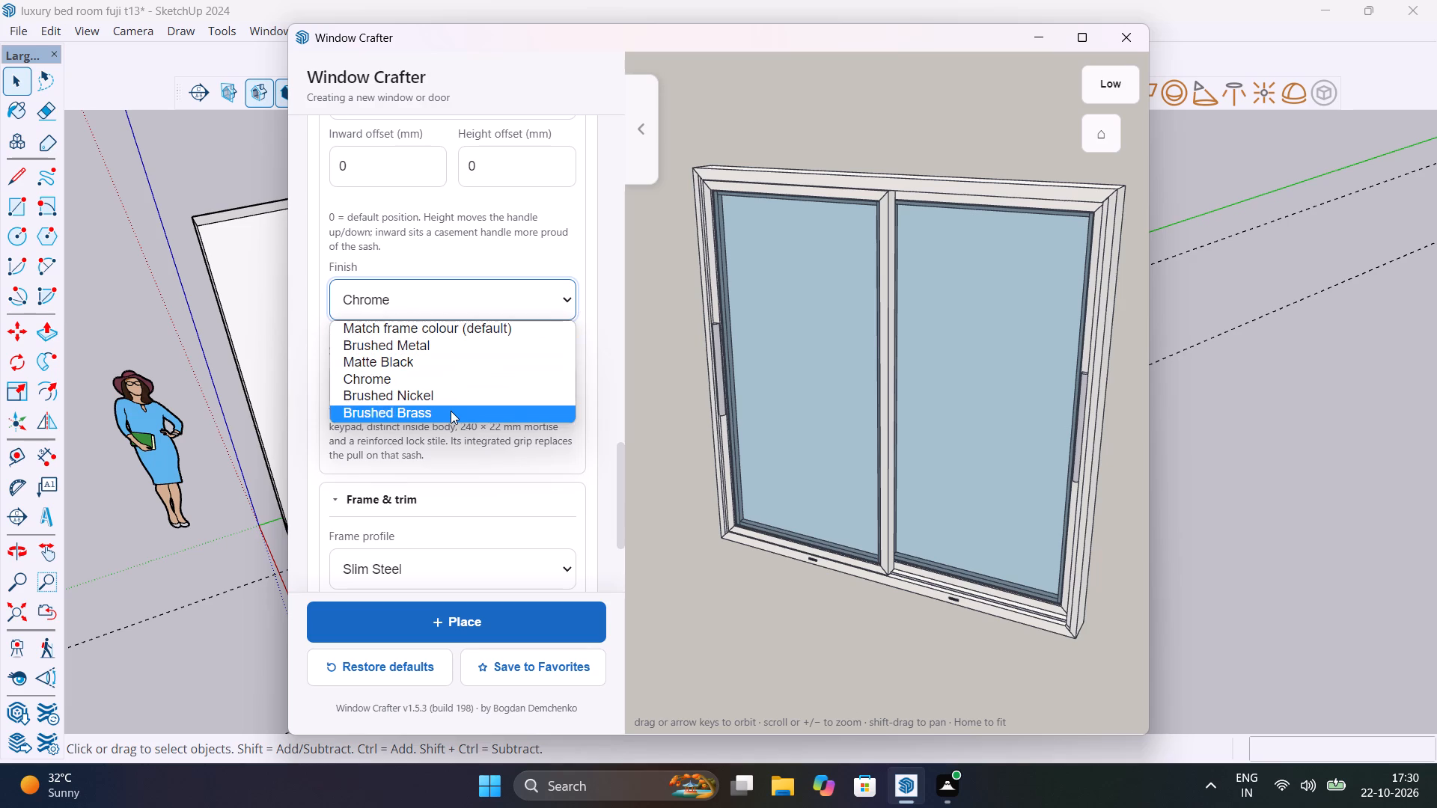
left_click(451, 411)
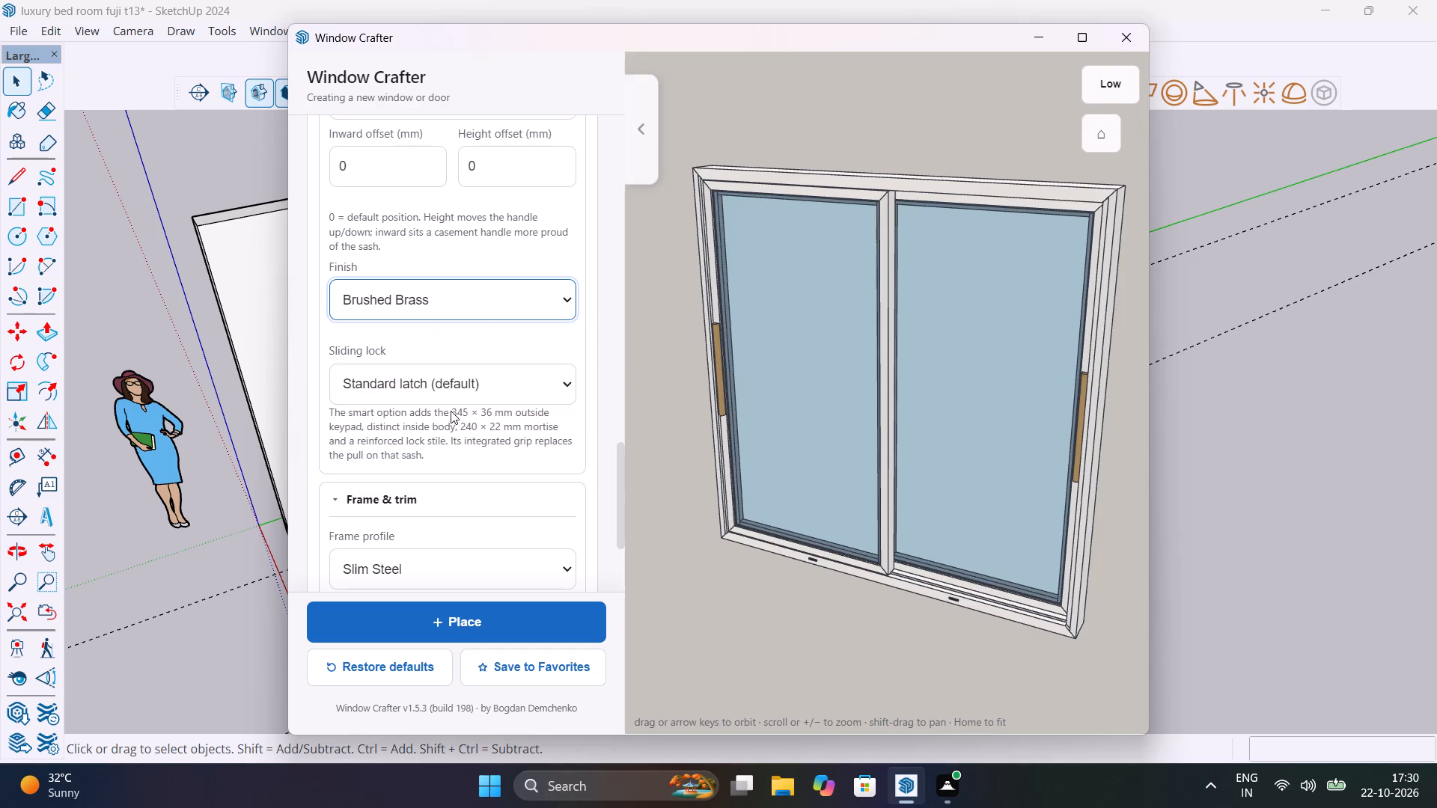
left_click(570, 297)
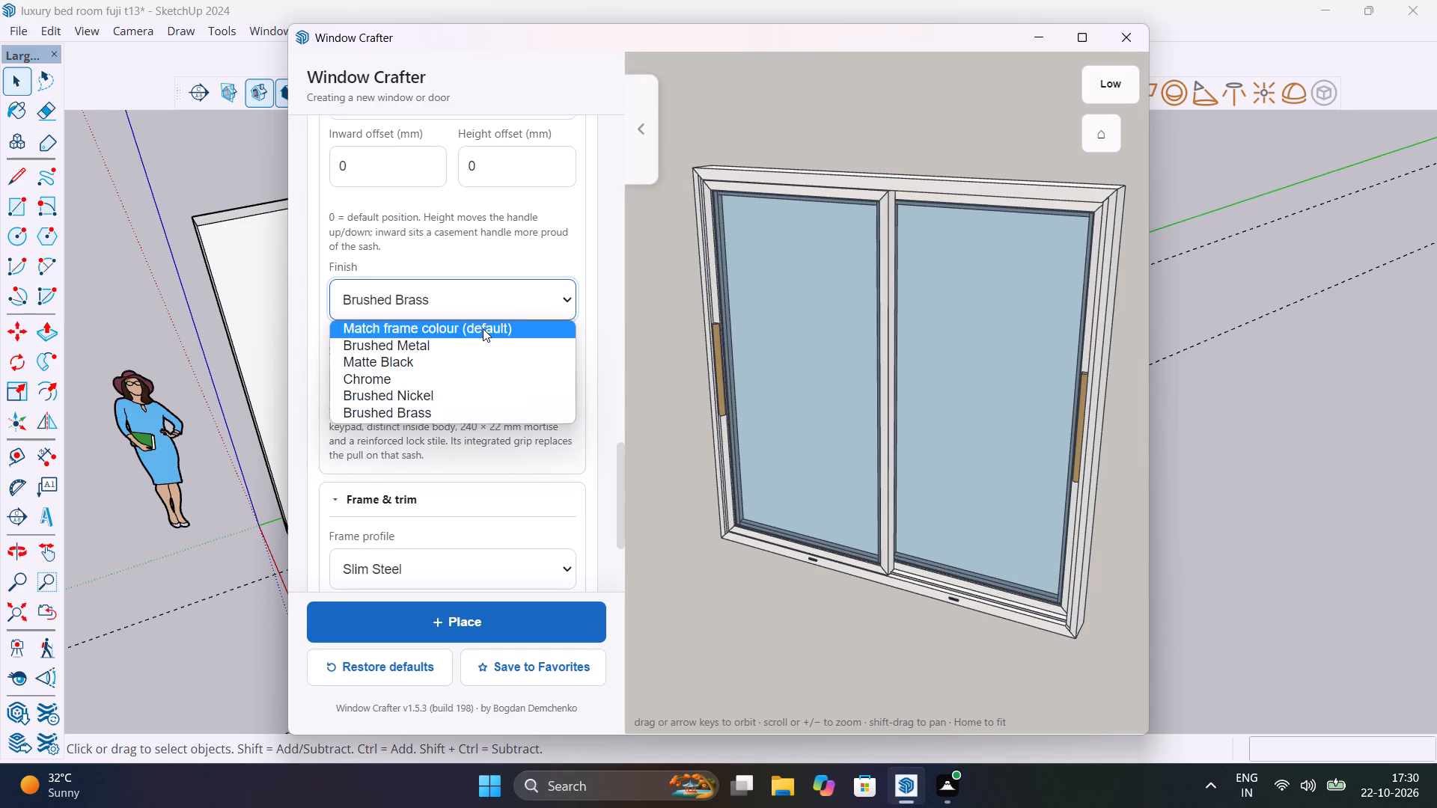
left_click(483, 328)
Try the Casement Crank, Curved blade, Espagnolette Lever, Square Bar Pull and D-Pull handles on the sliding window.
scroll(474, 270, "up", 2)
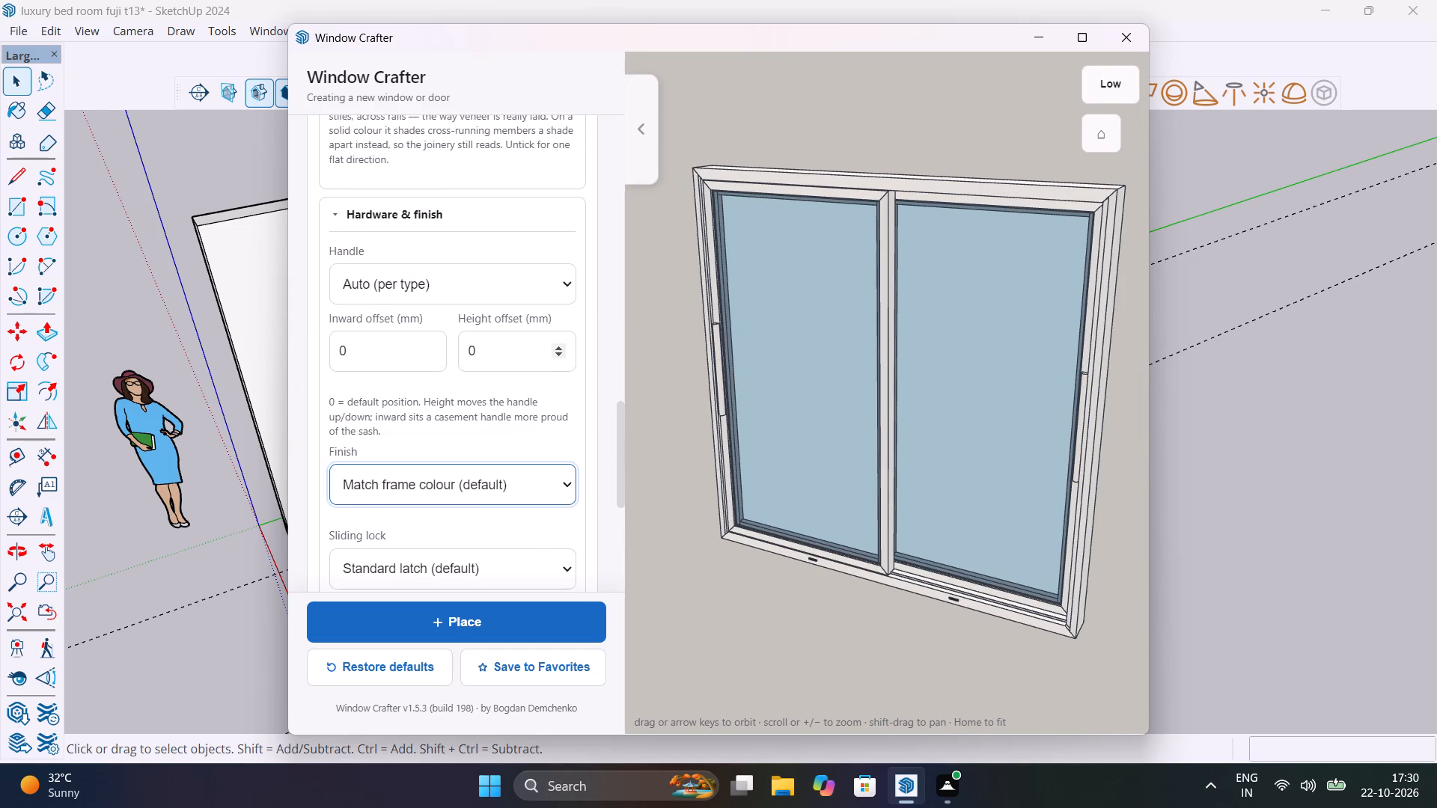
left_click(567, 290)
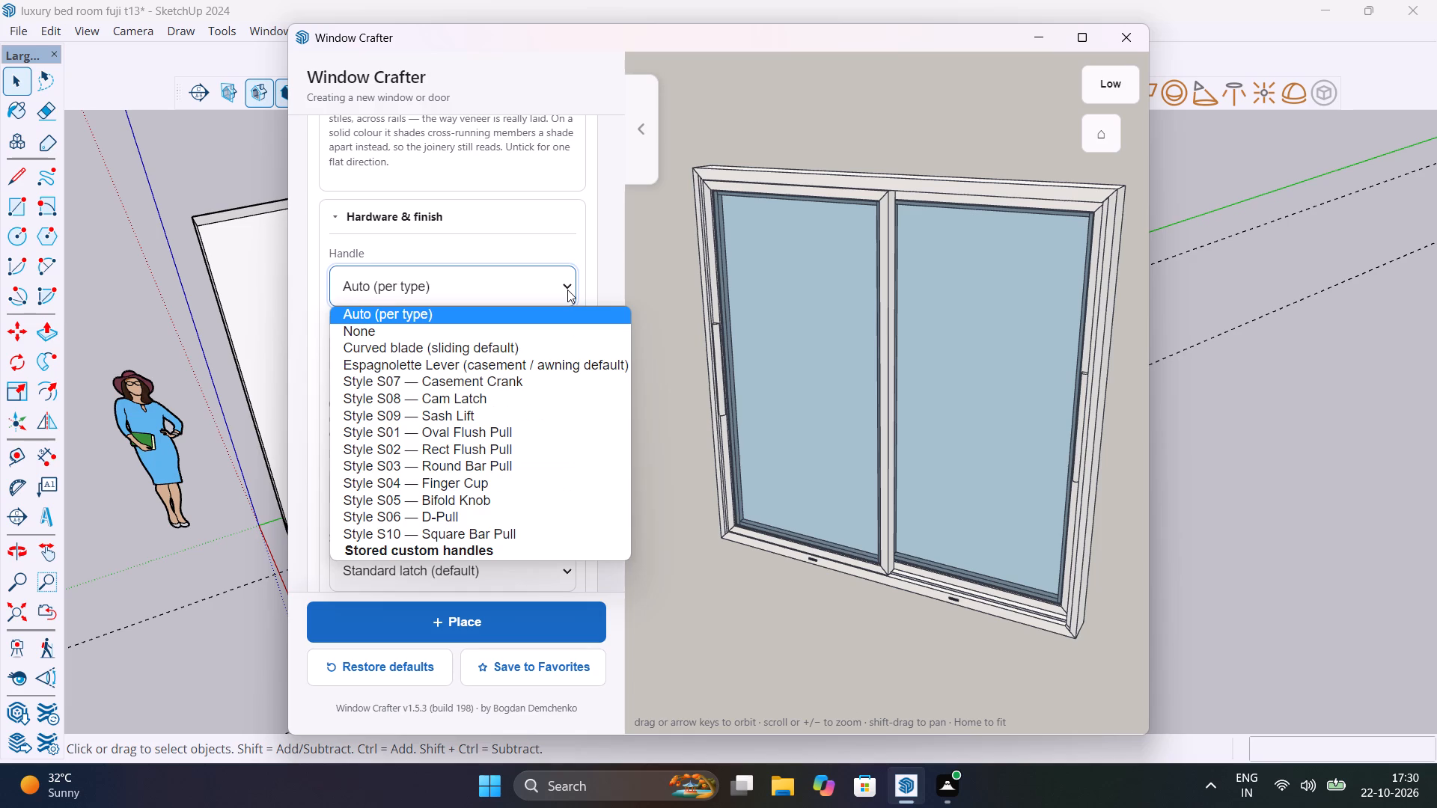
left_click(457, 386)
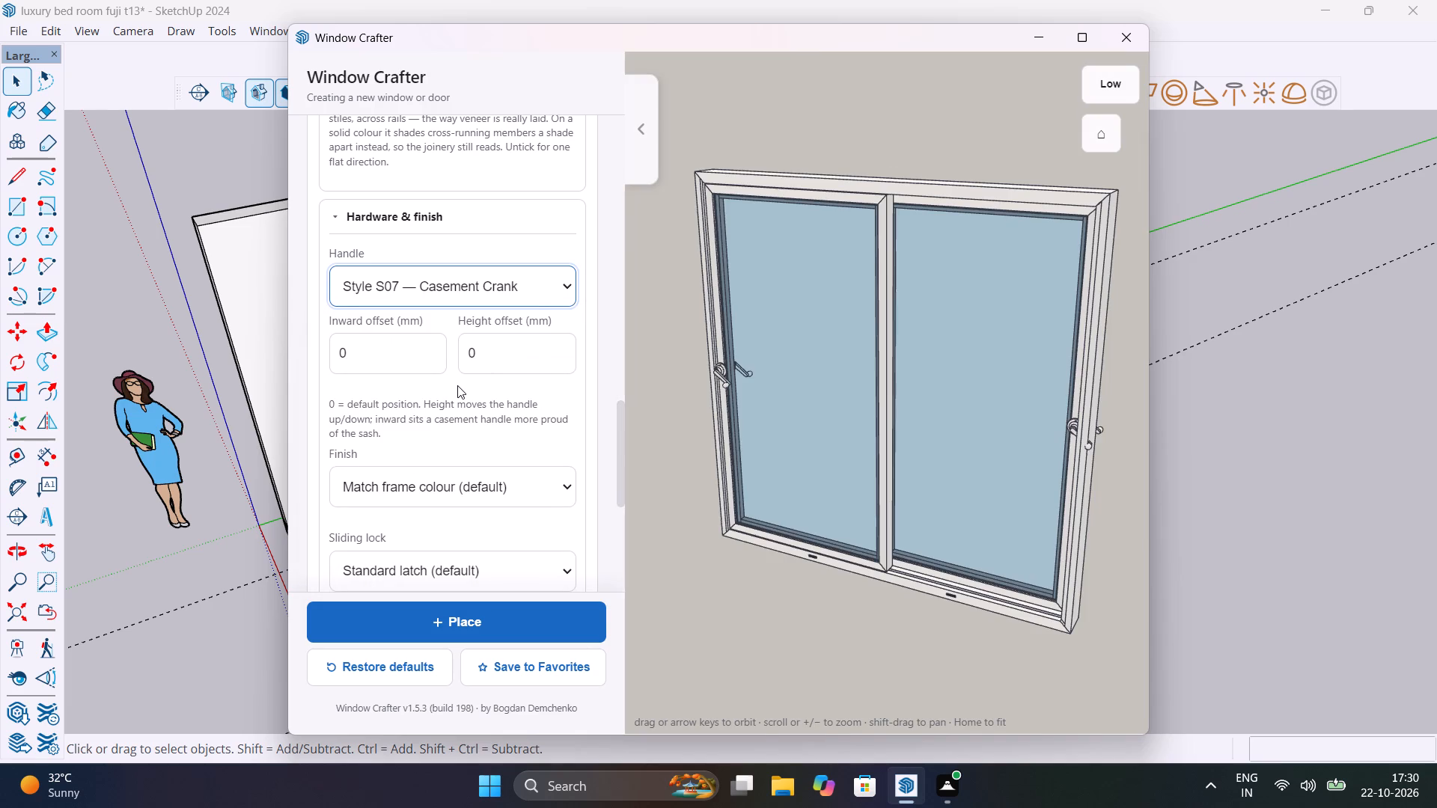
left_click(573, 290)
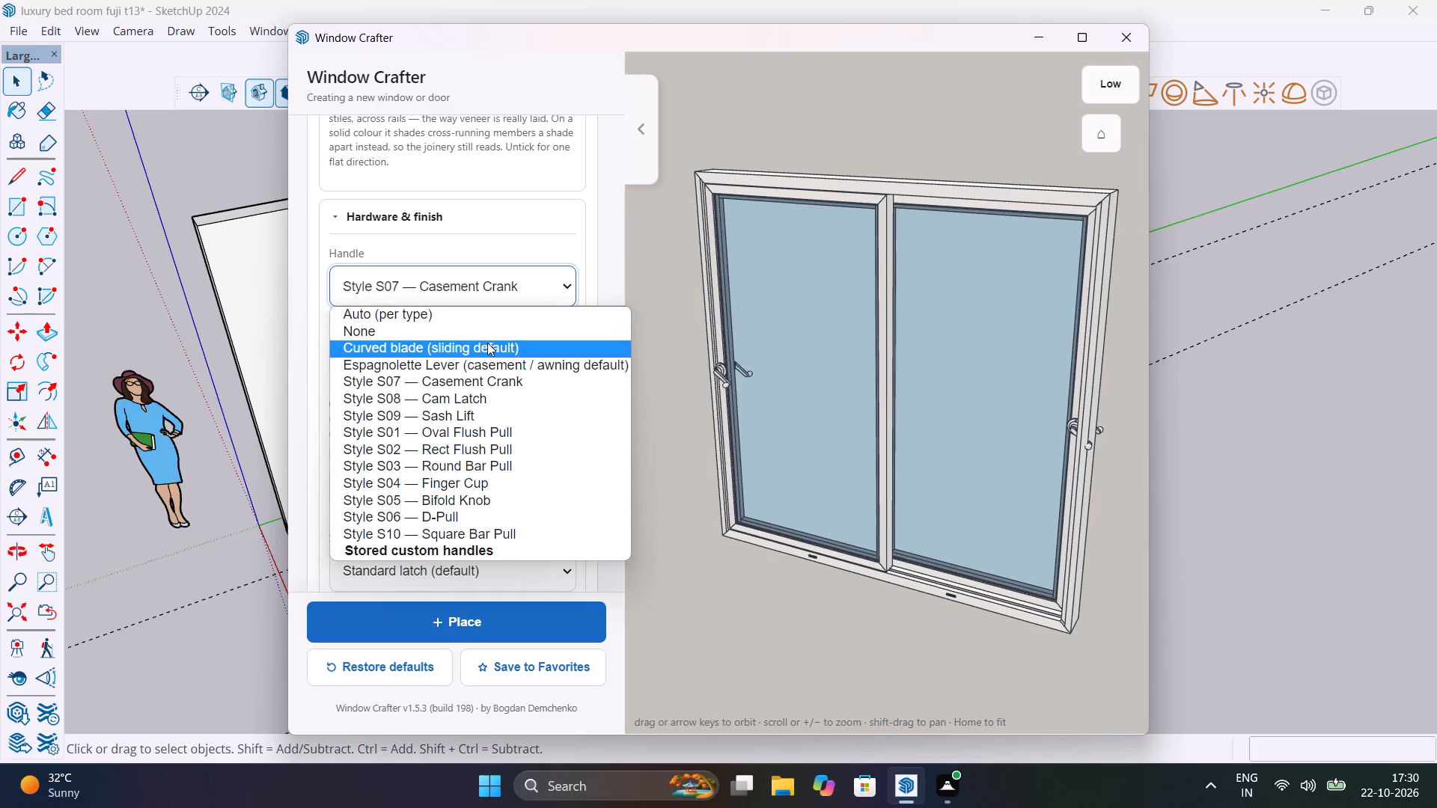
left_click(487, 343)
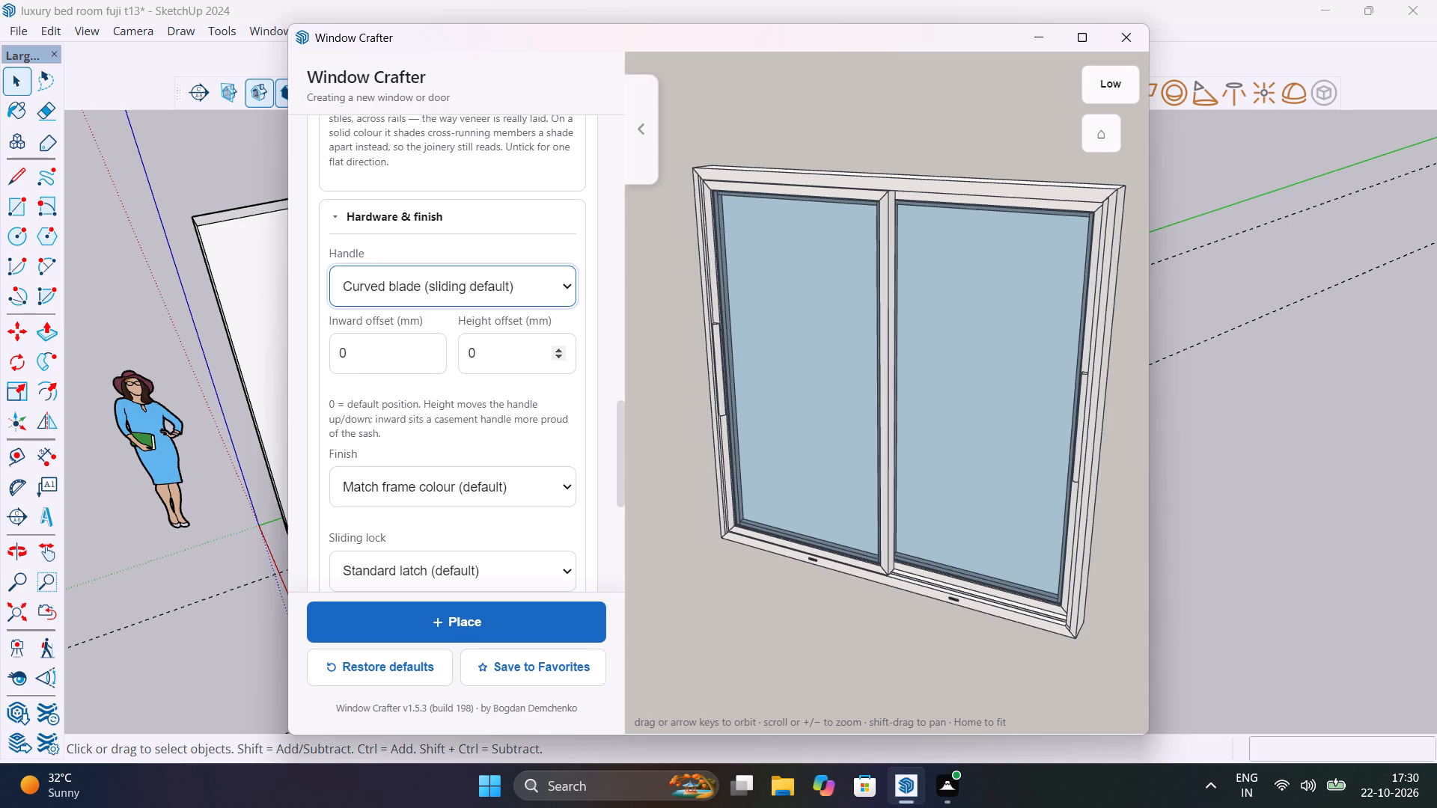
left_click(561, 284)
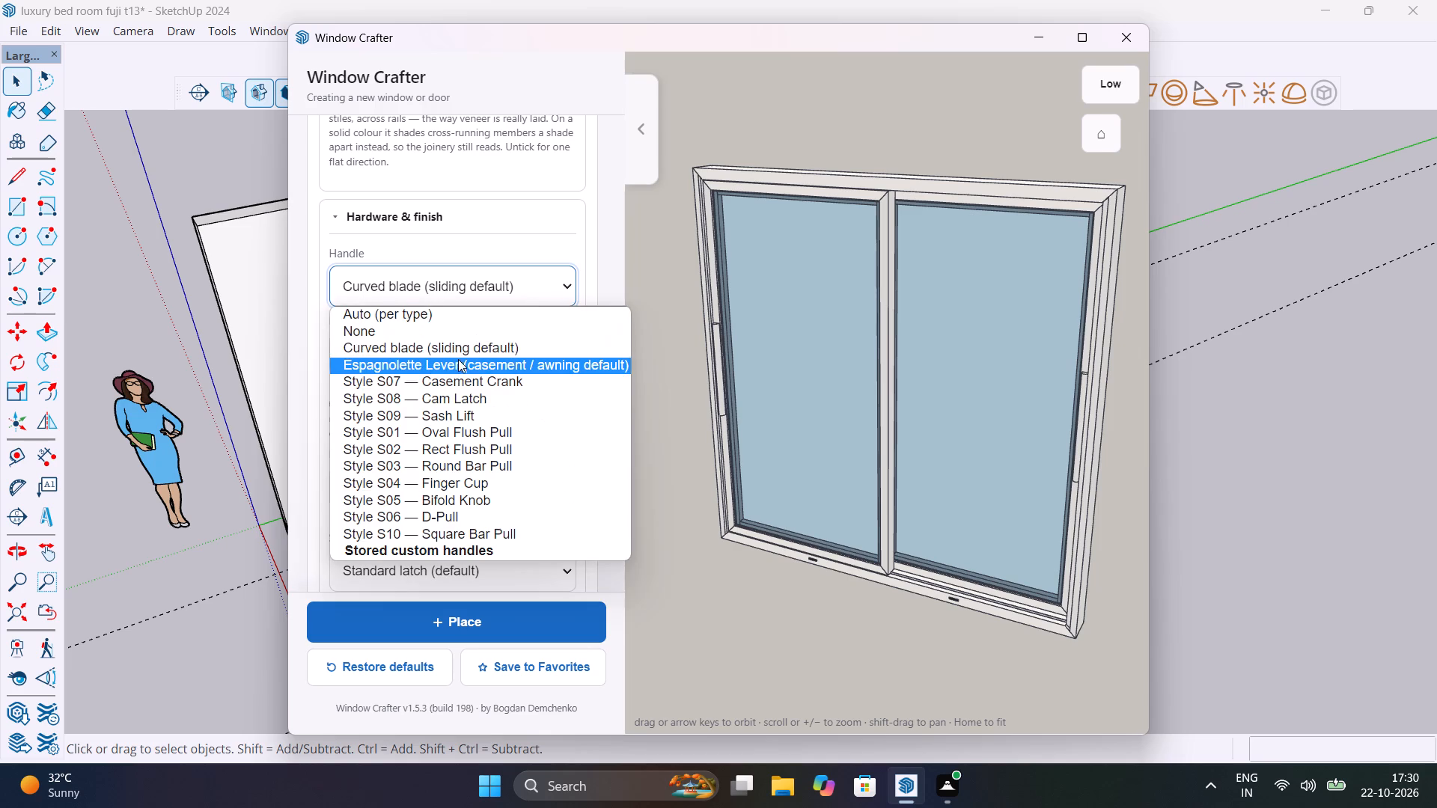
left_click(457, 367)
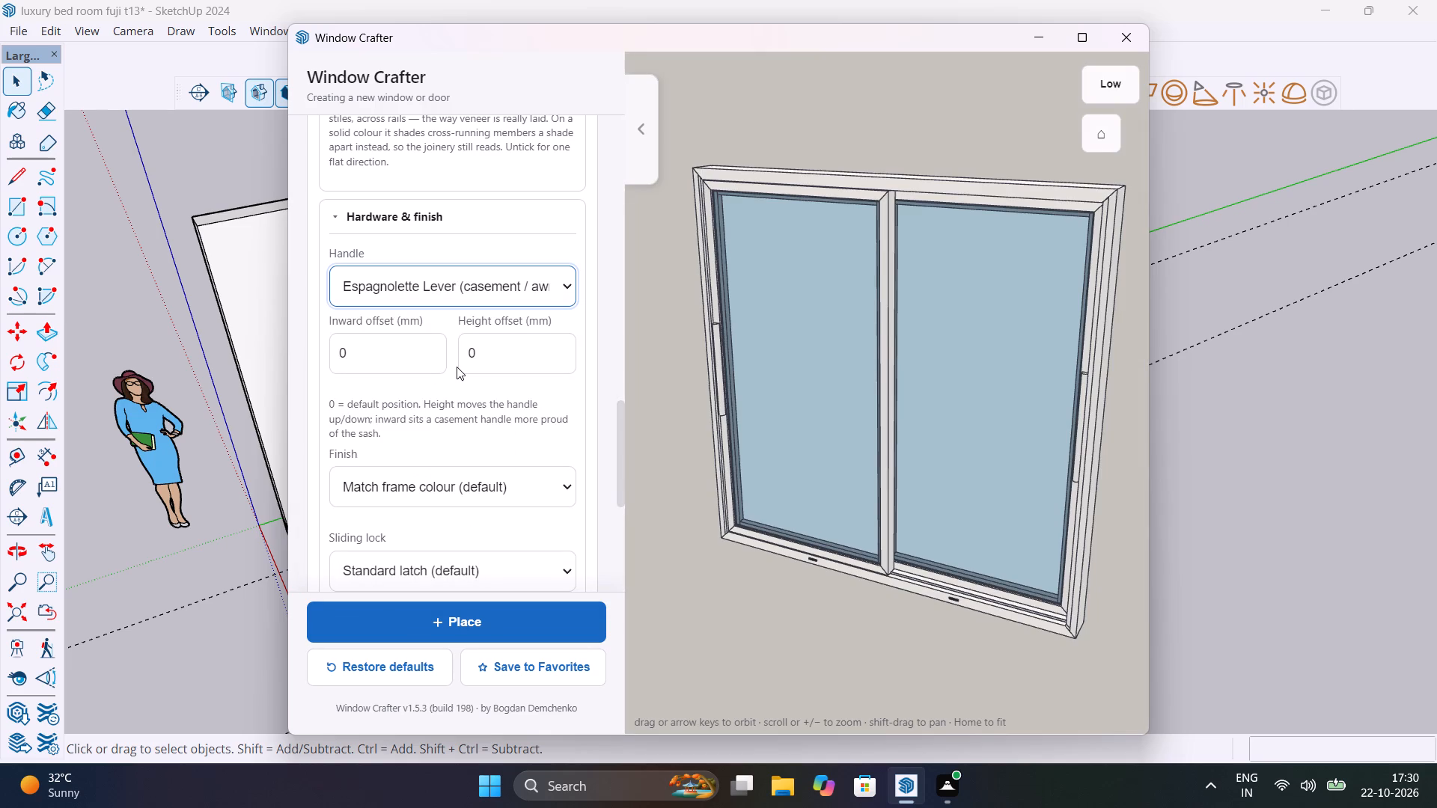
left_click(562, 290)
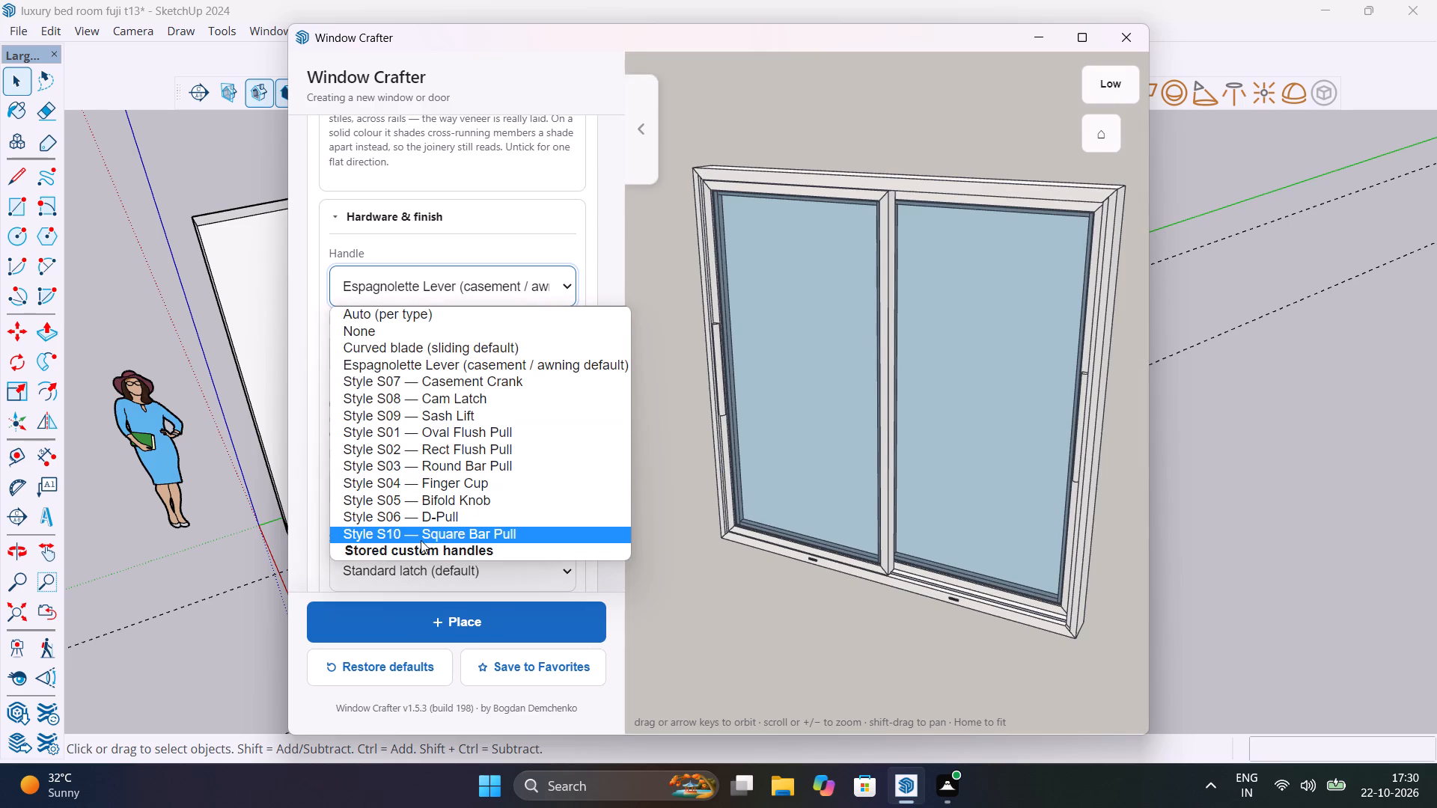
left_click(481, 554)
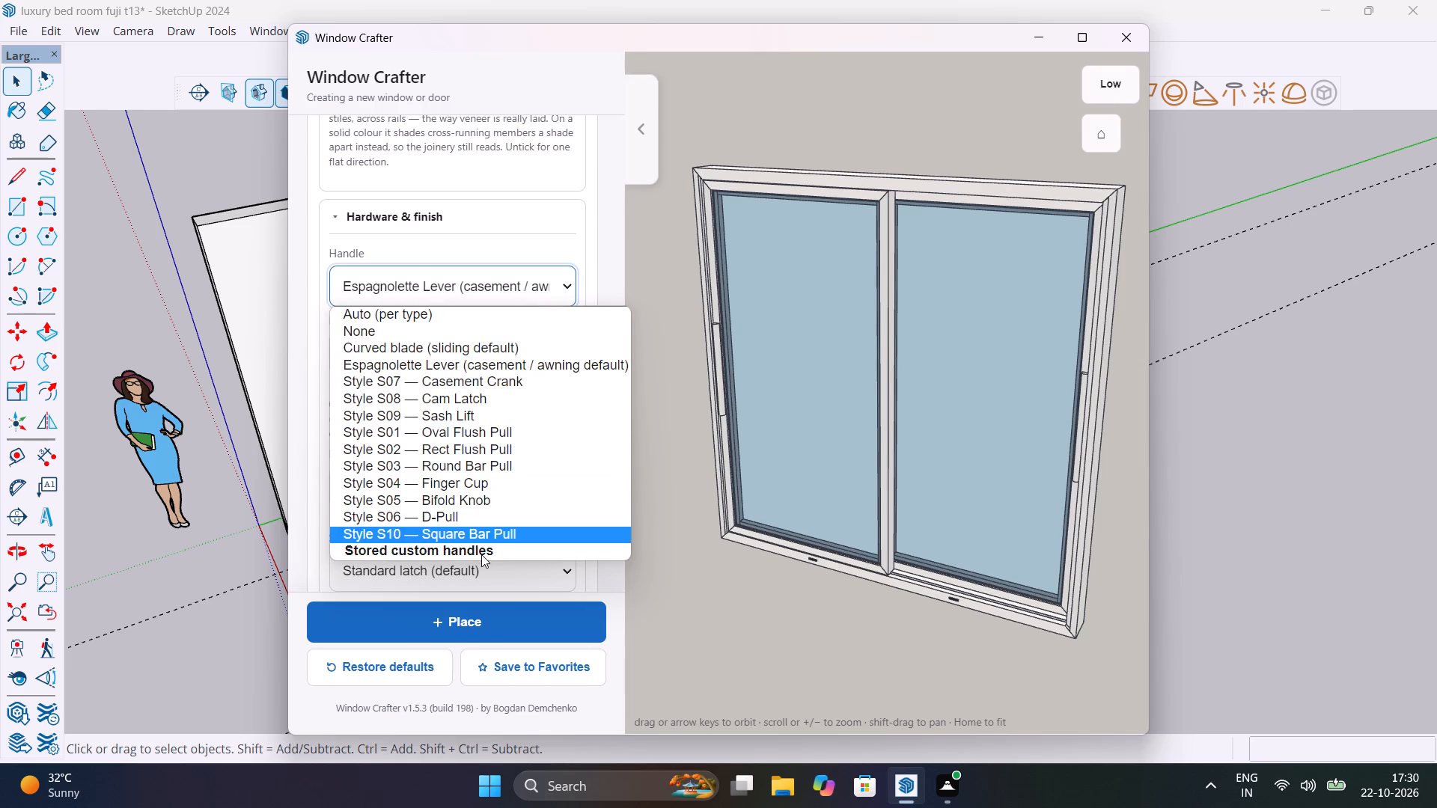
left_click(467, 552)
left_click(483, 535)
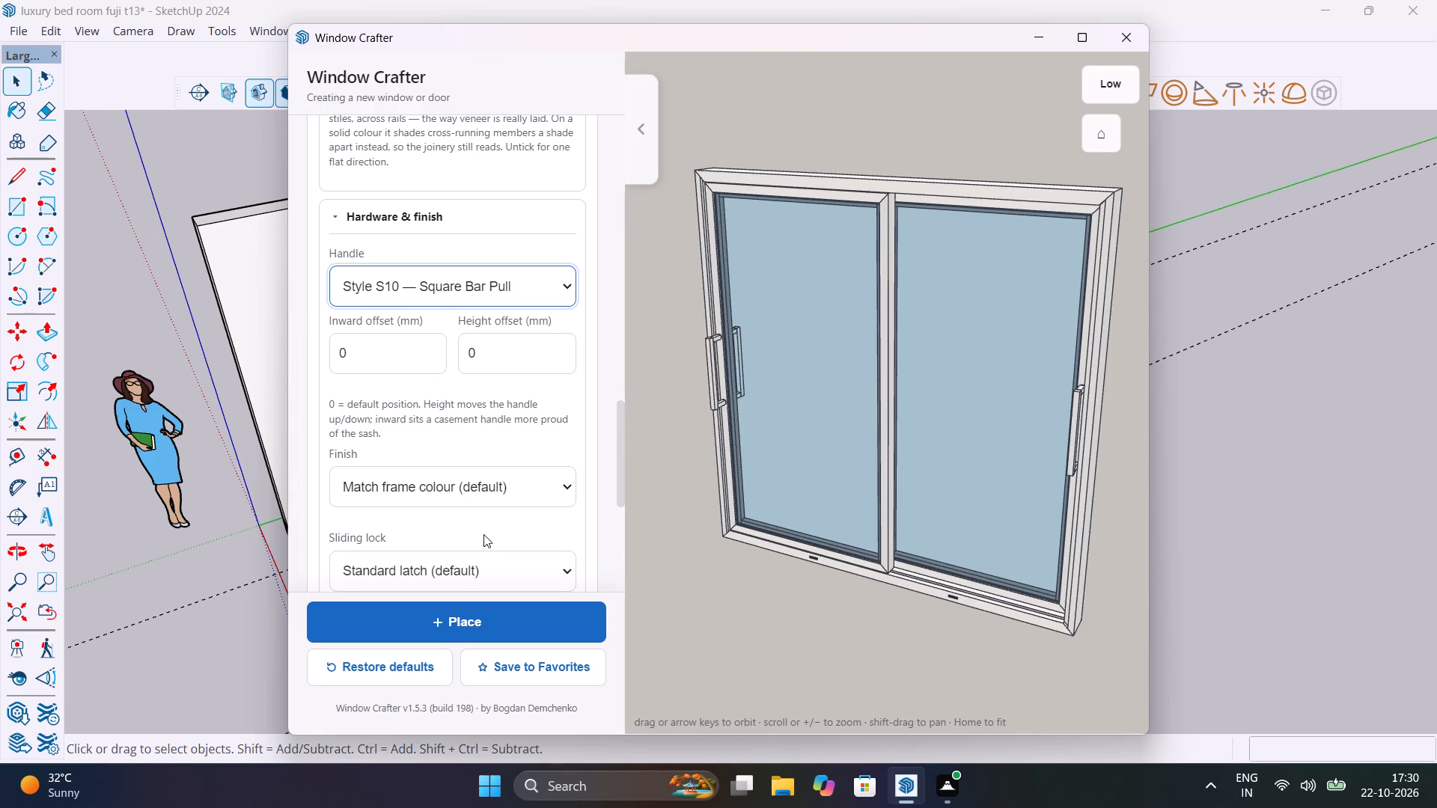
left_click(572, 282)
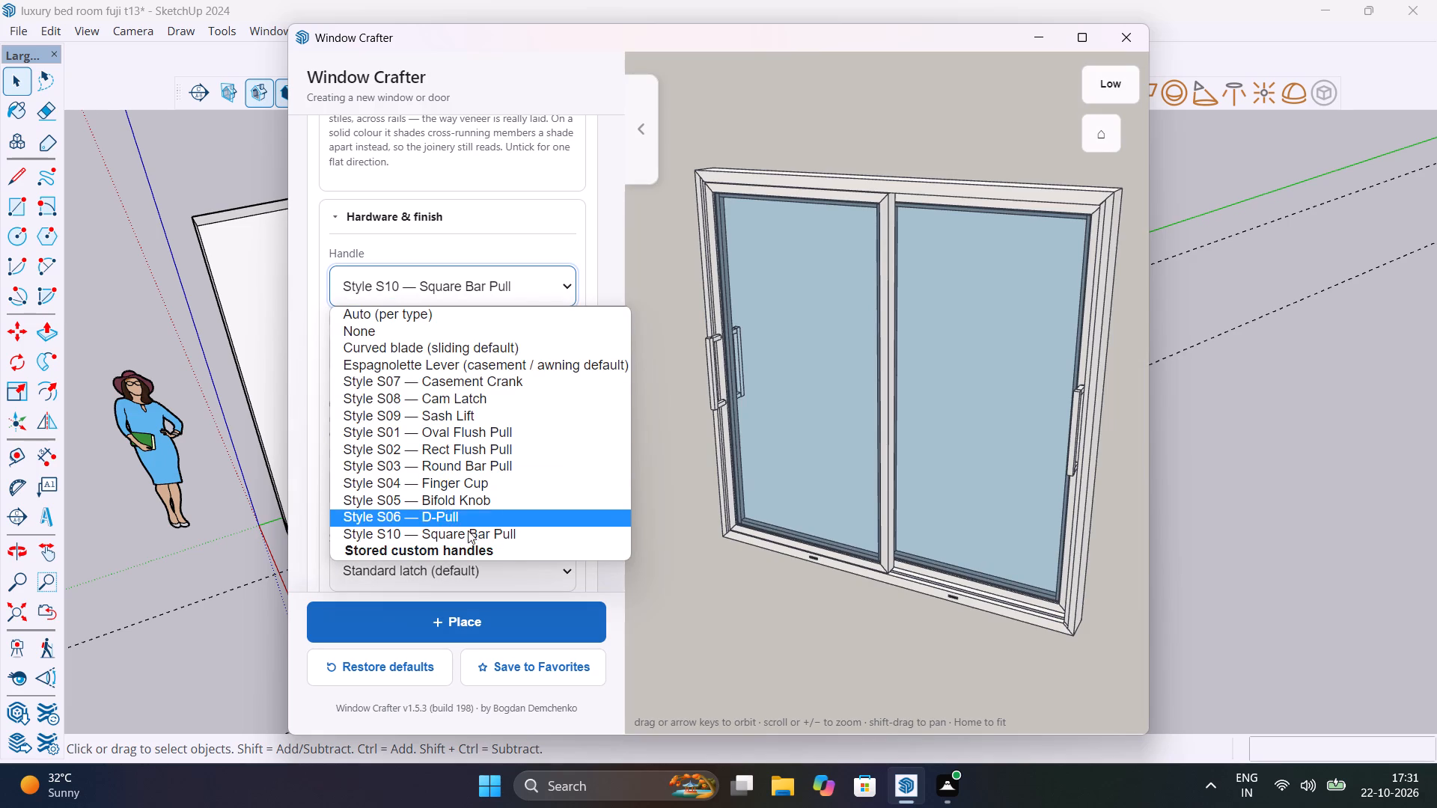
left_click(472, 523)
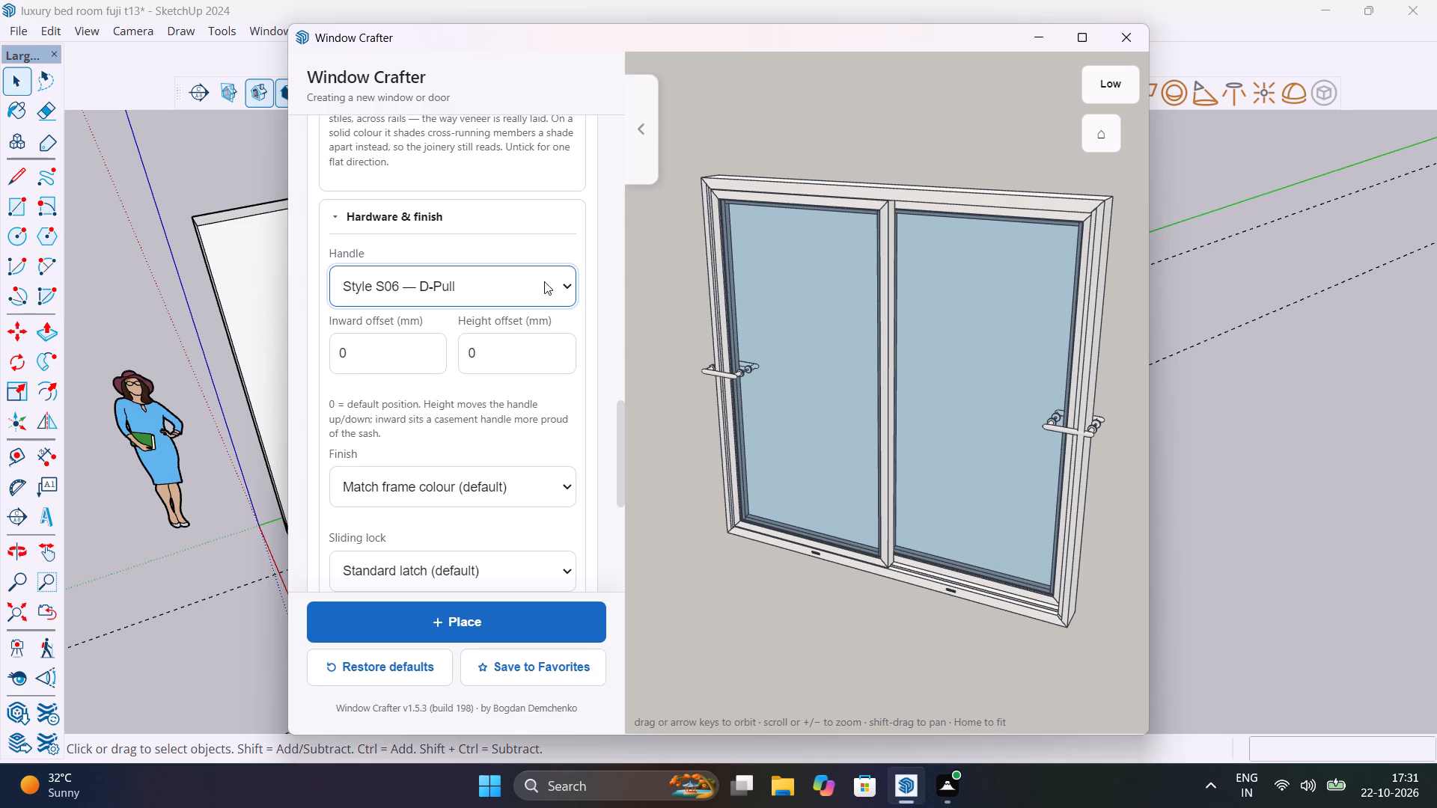
Set the sliding window's handle to Style S04 — Finger Cup and collapse the hardware and finish settings.
left_click(570, 295)
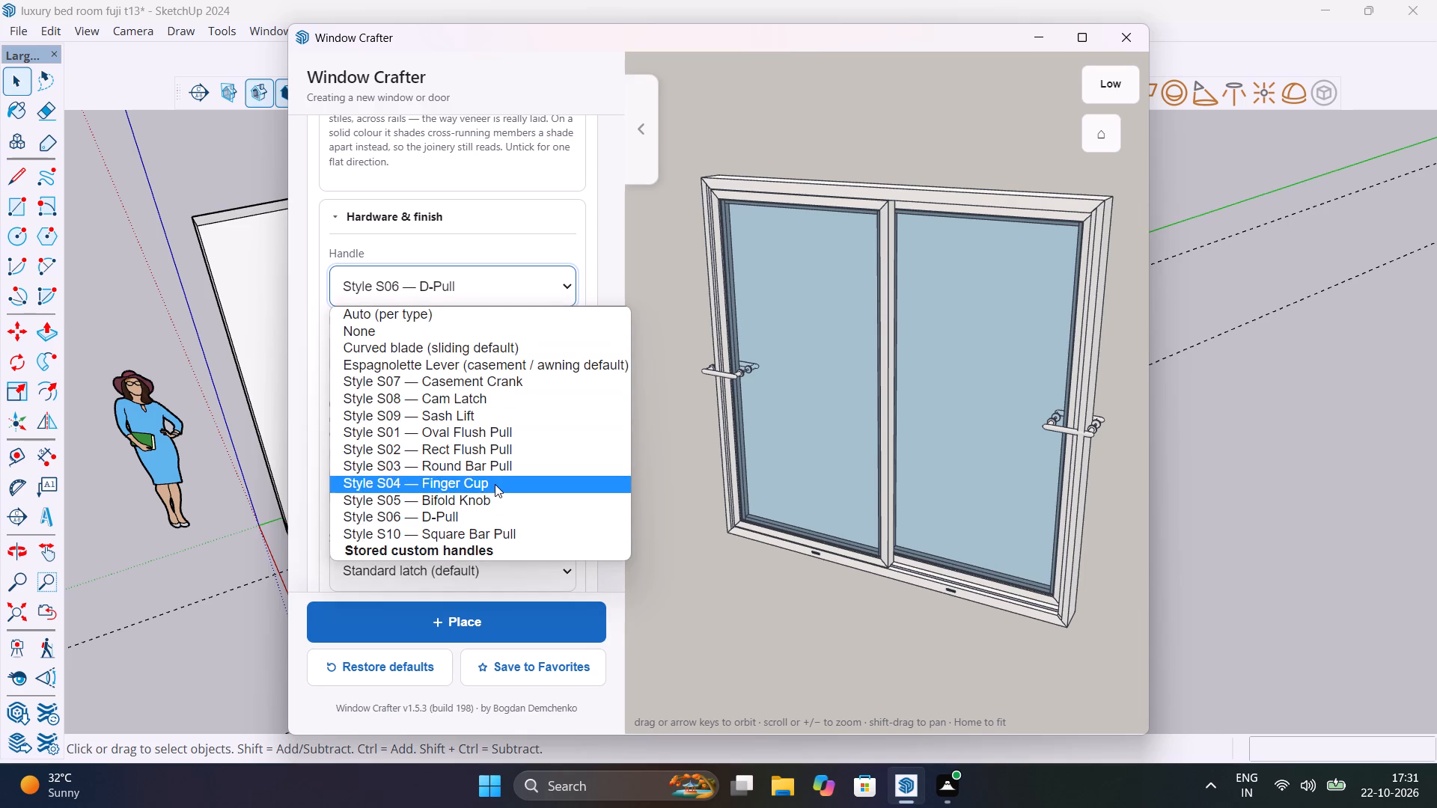
left_click(495, 484)
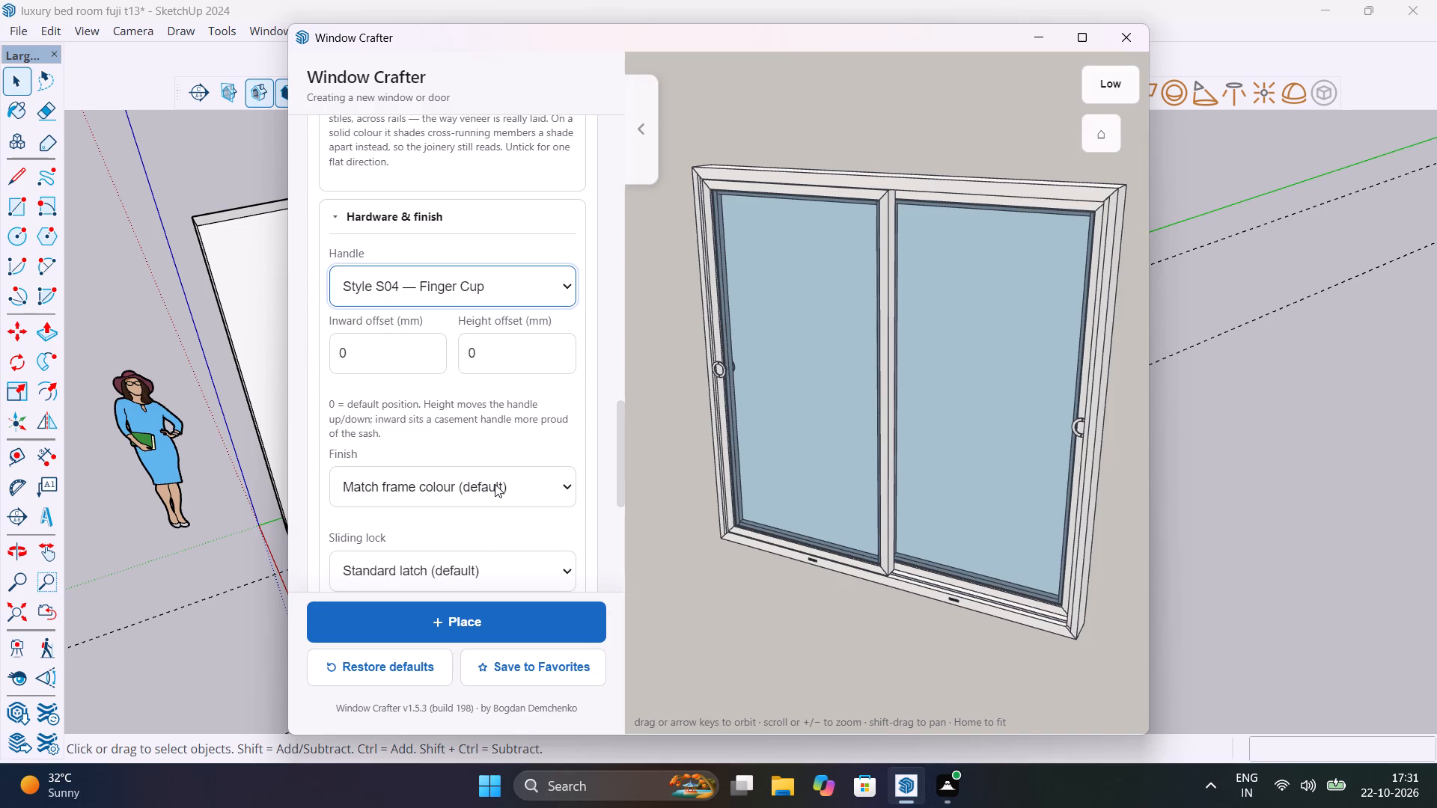
scroll(486, 376, "up", 2)
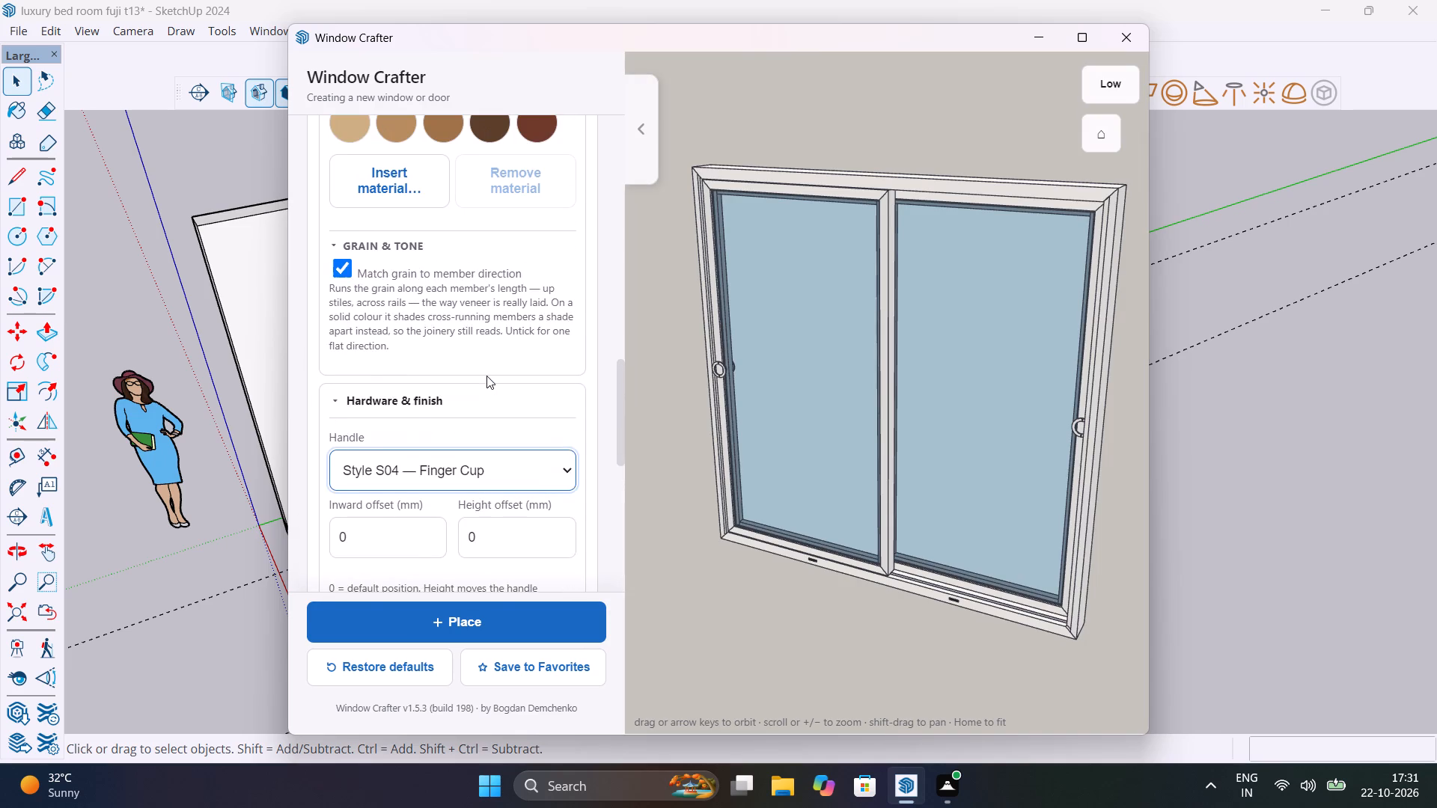
left_click(487, 403)
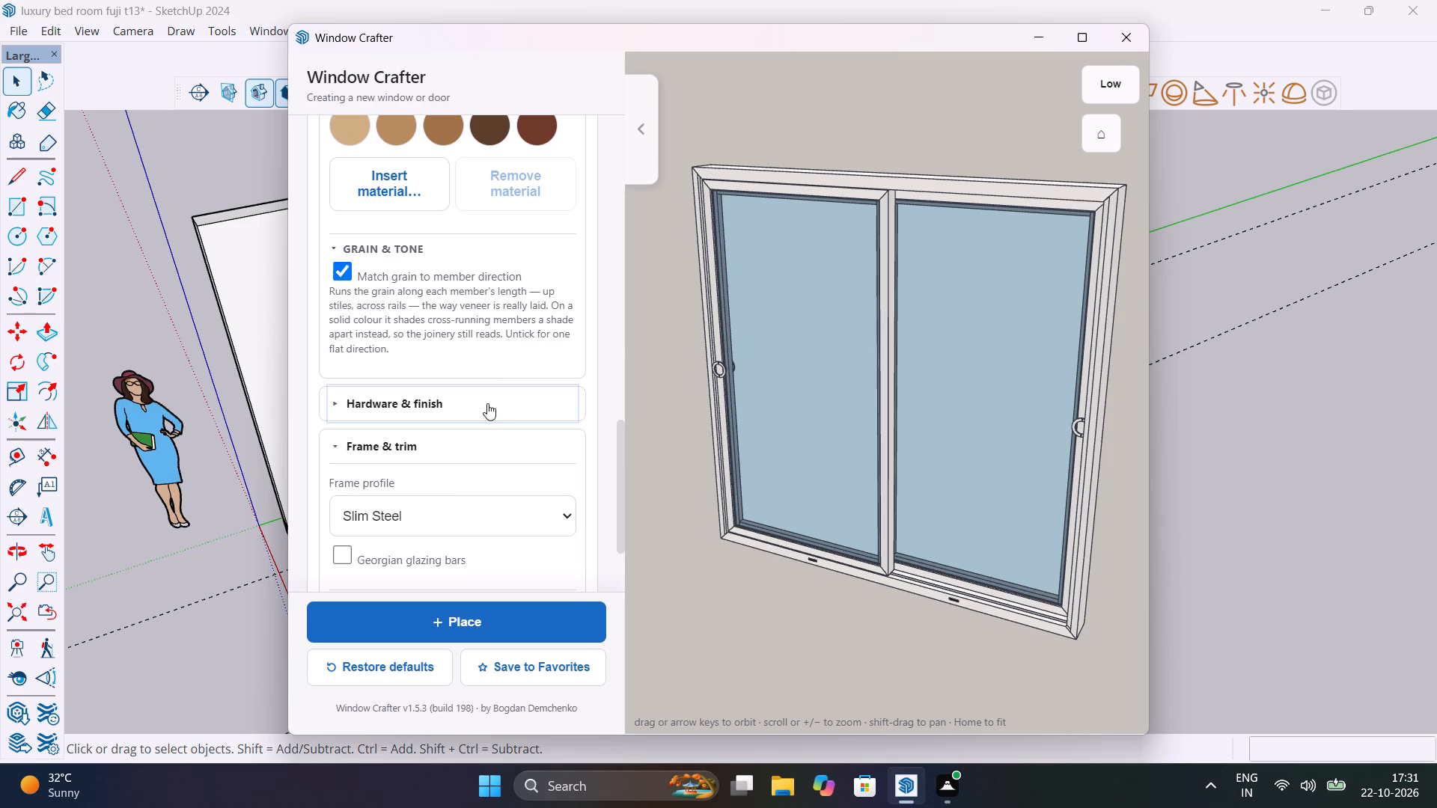
Review the window's size and panel settings, and examine its frame depth, frame face and sash face dimensions.
scroll(435, 458, "down", 1)
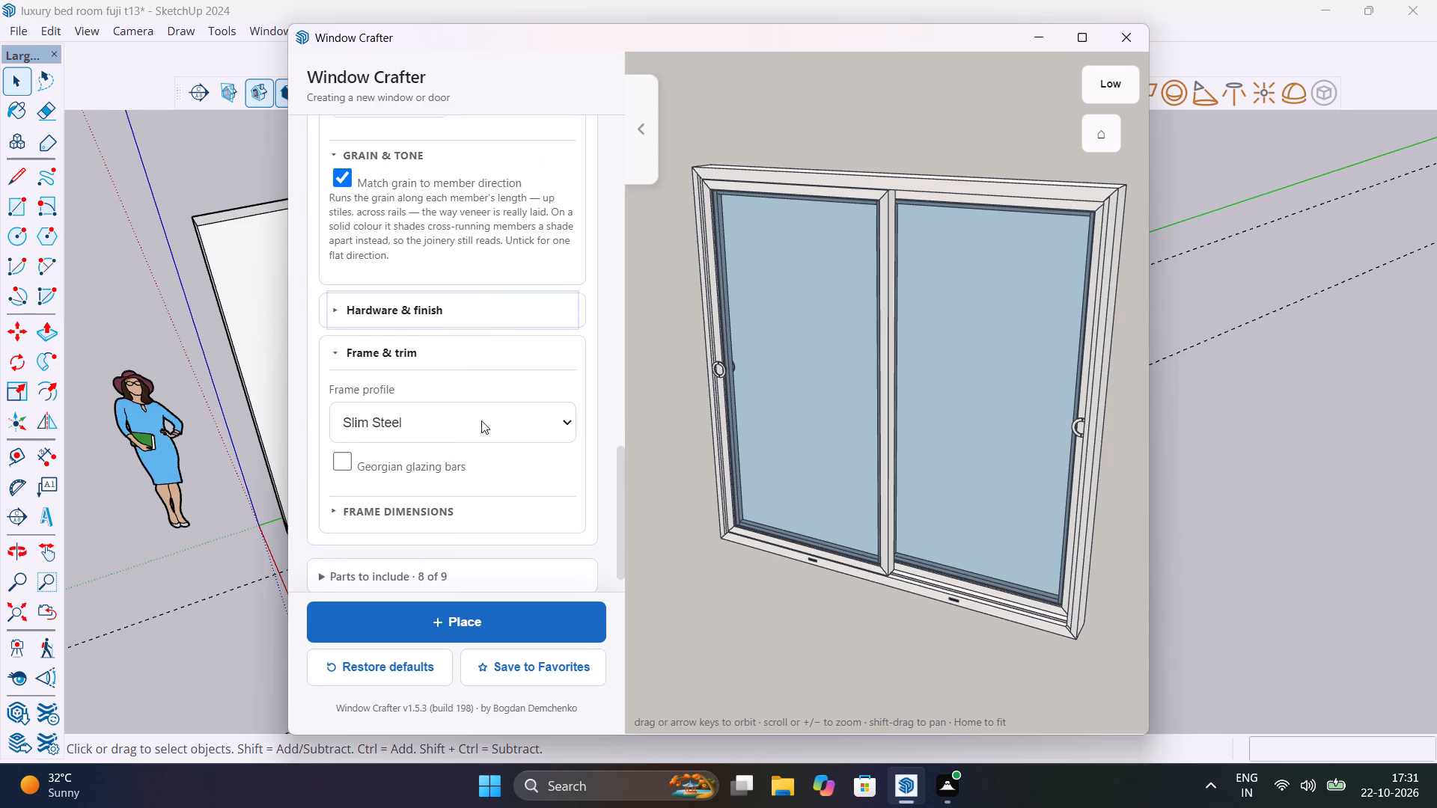
scroll(421, 394, "up", 7)
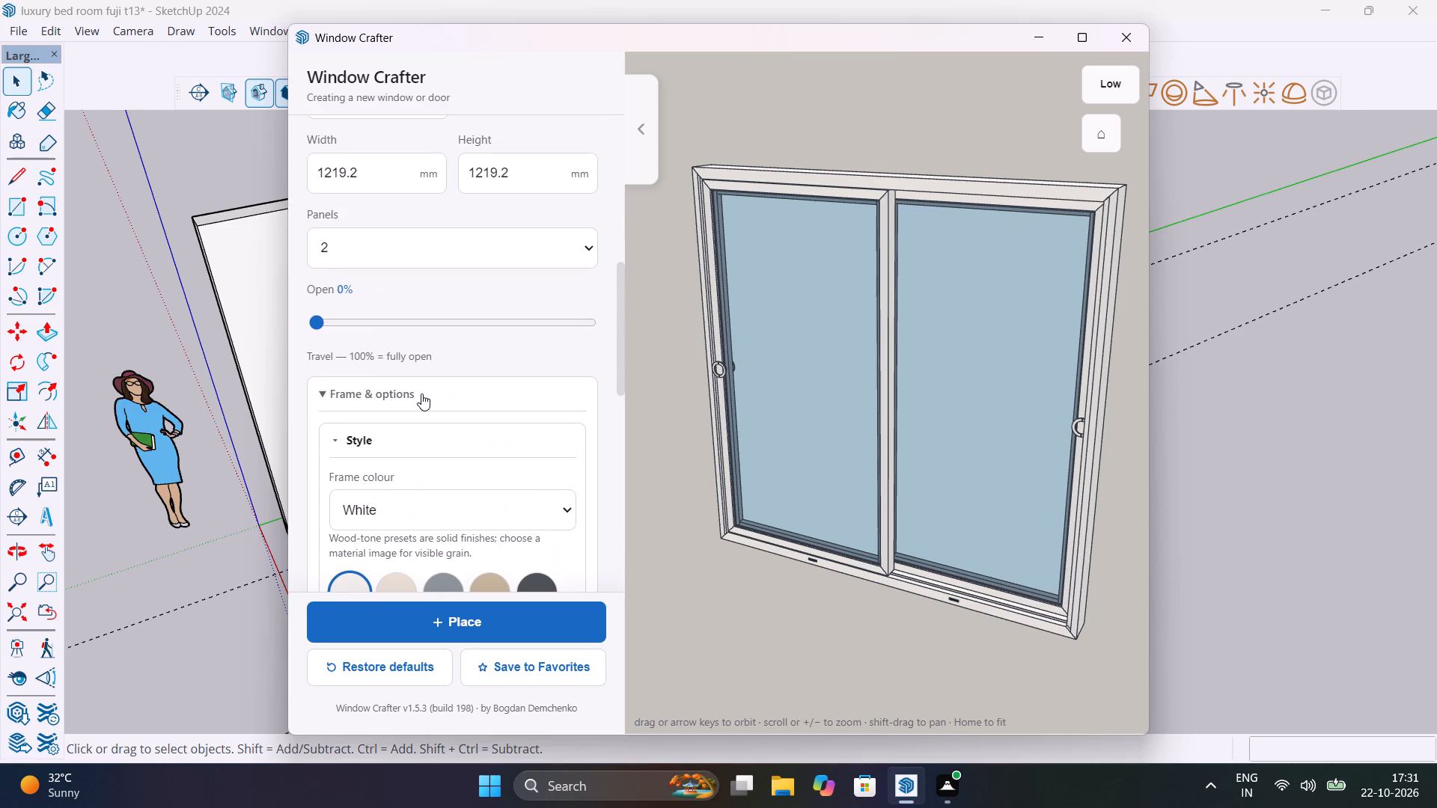
scroll(421, 394, "up", 7)
scroll(421, 394, "down", 4)
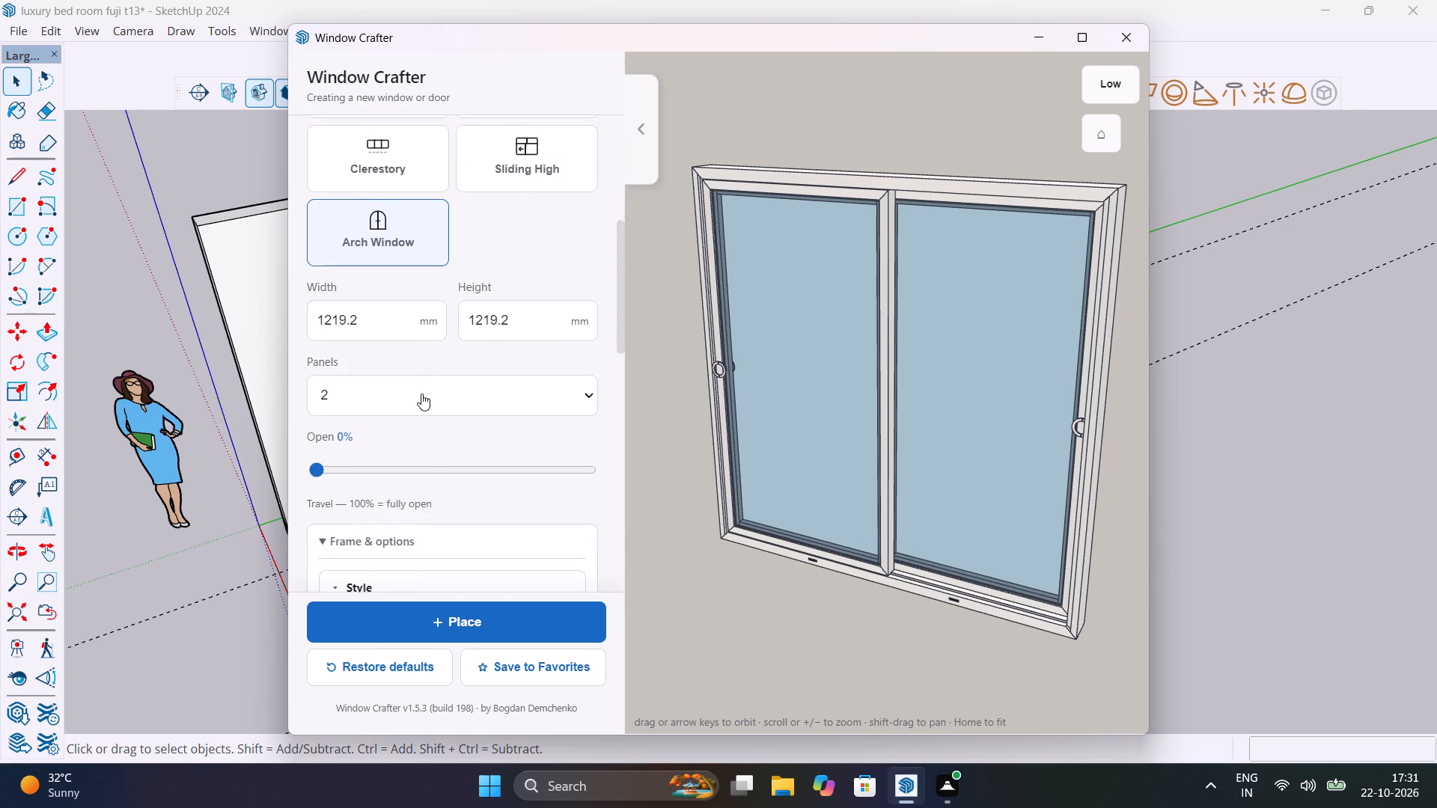
scroll(421, 394, "down", 10)
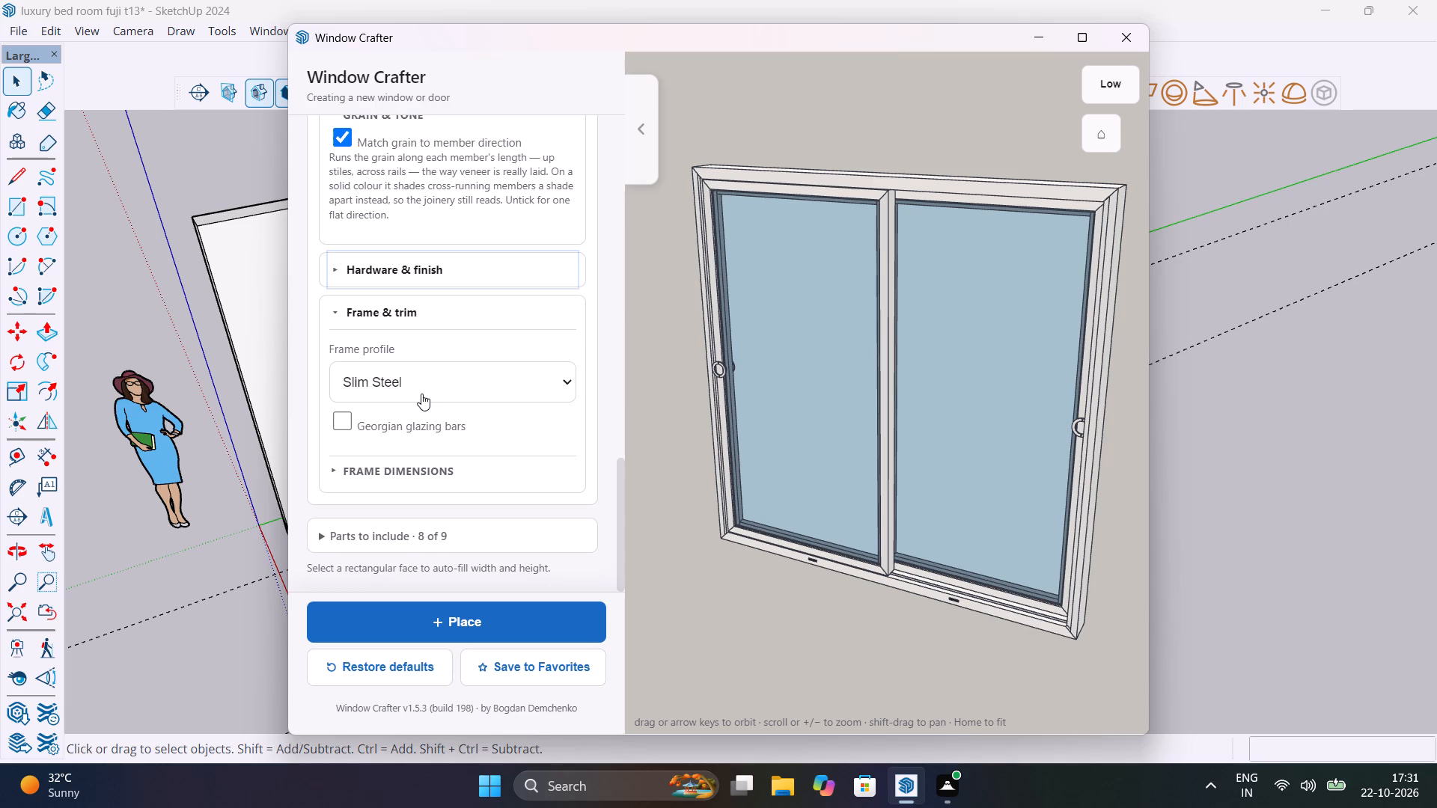
scroll(421, 394, "down", 3)
left_click(480, 475)
scroll(480, 475, "down", 2)
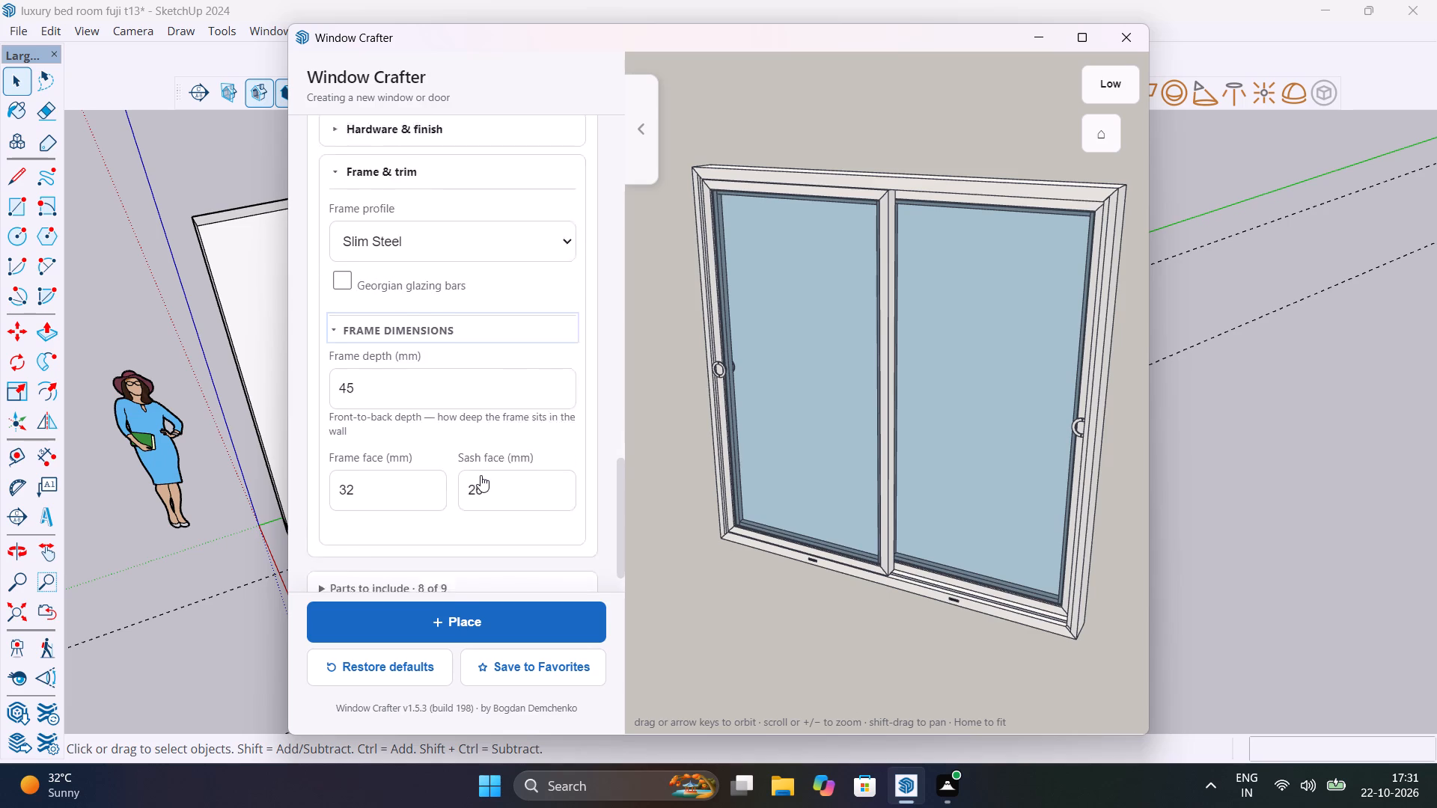
scroll(480, 475, "down", 4)
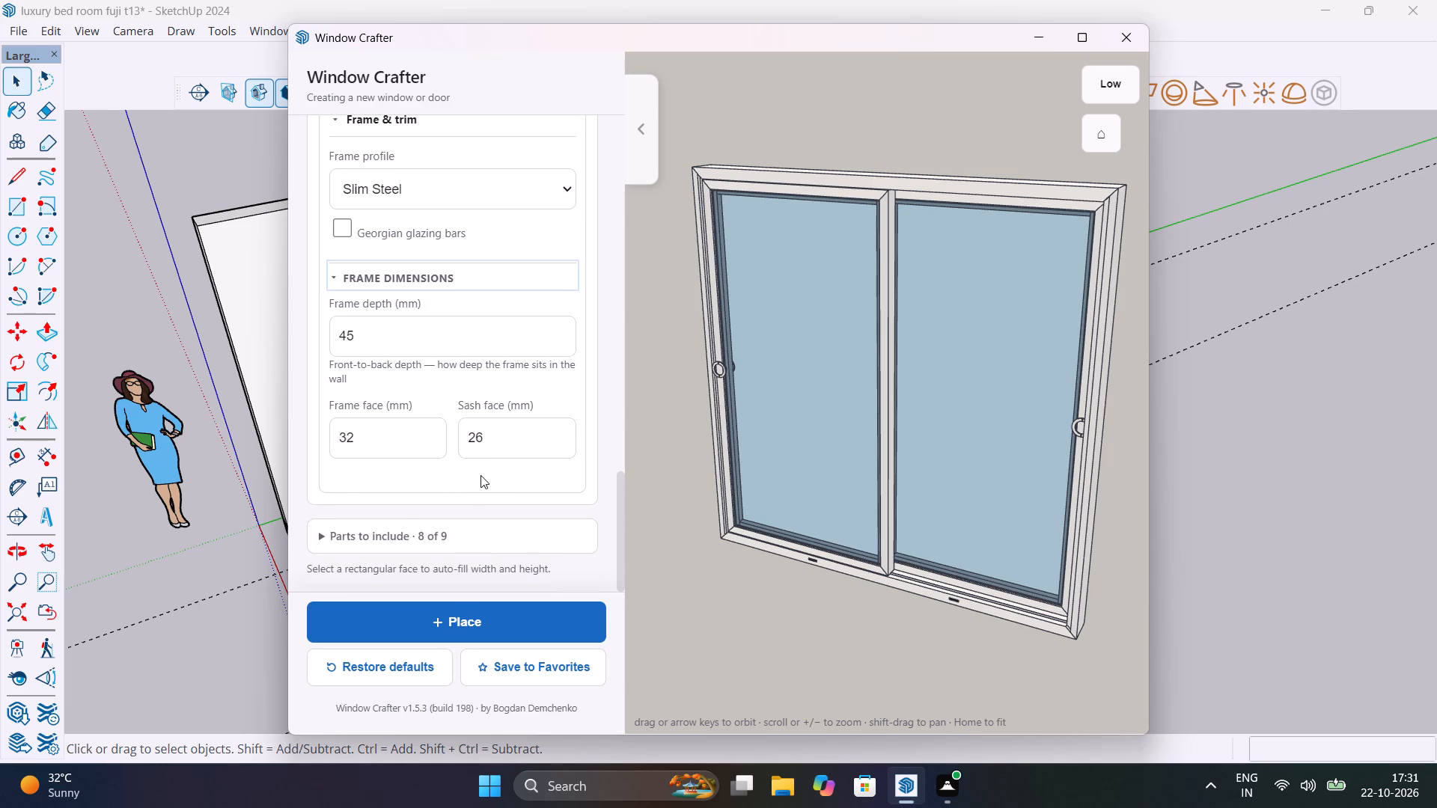
scroll(480, 475, "down", 3)
scroll(480, 475, "up", 4)
scroll(480, 475, "down", 9)
Place the configured sliding window in the empty space outside the room, beside the wall with the window opening.
left_click(454, 619)
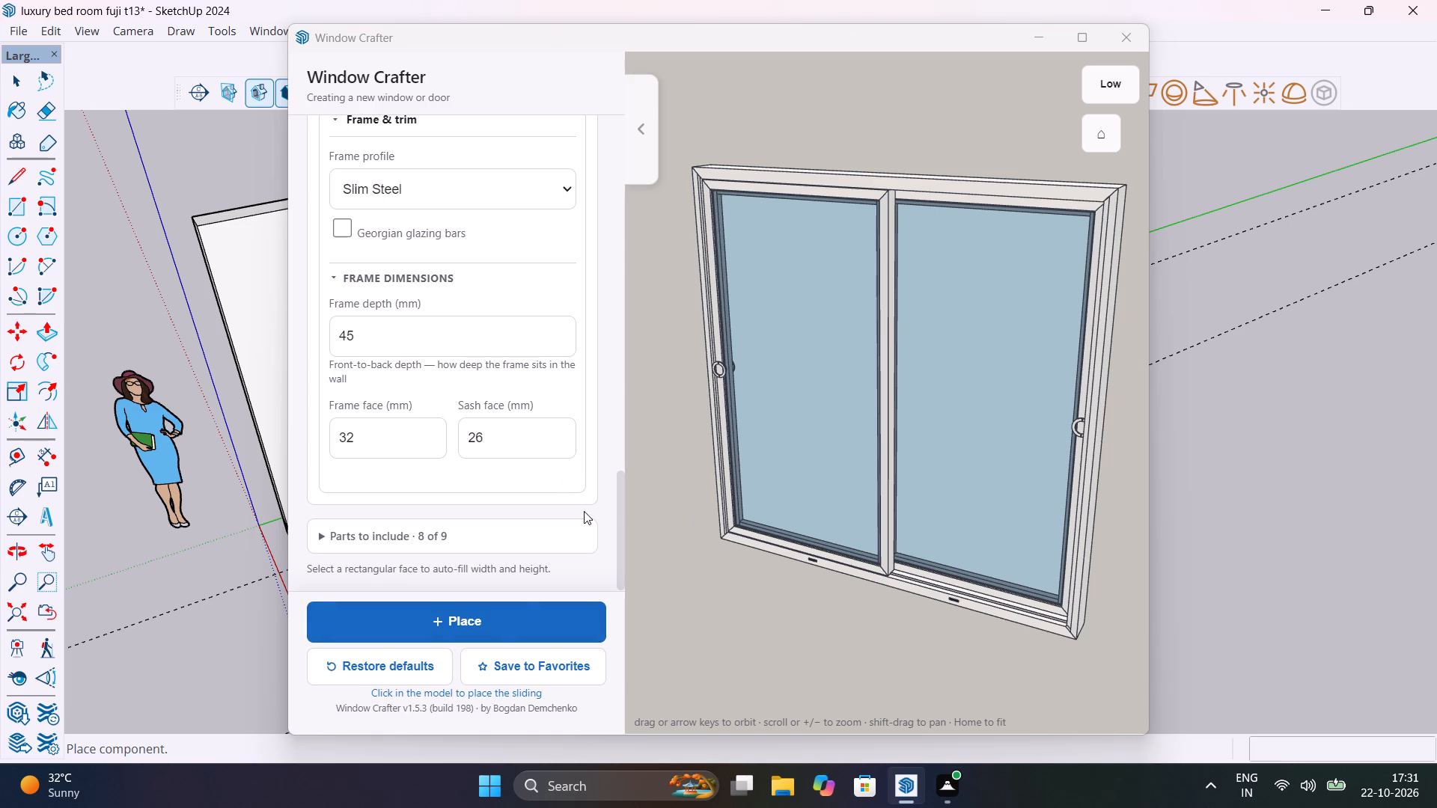
left_click(510, 628)
left_click_drag(873, 41, 572, 613)
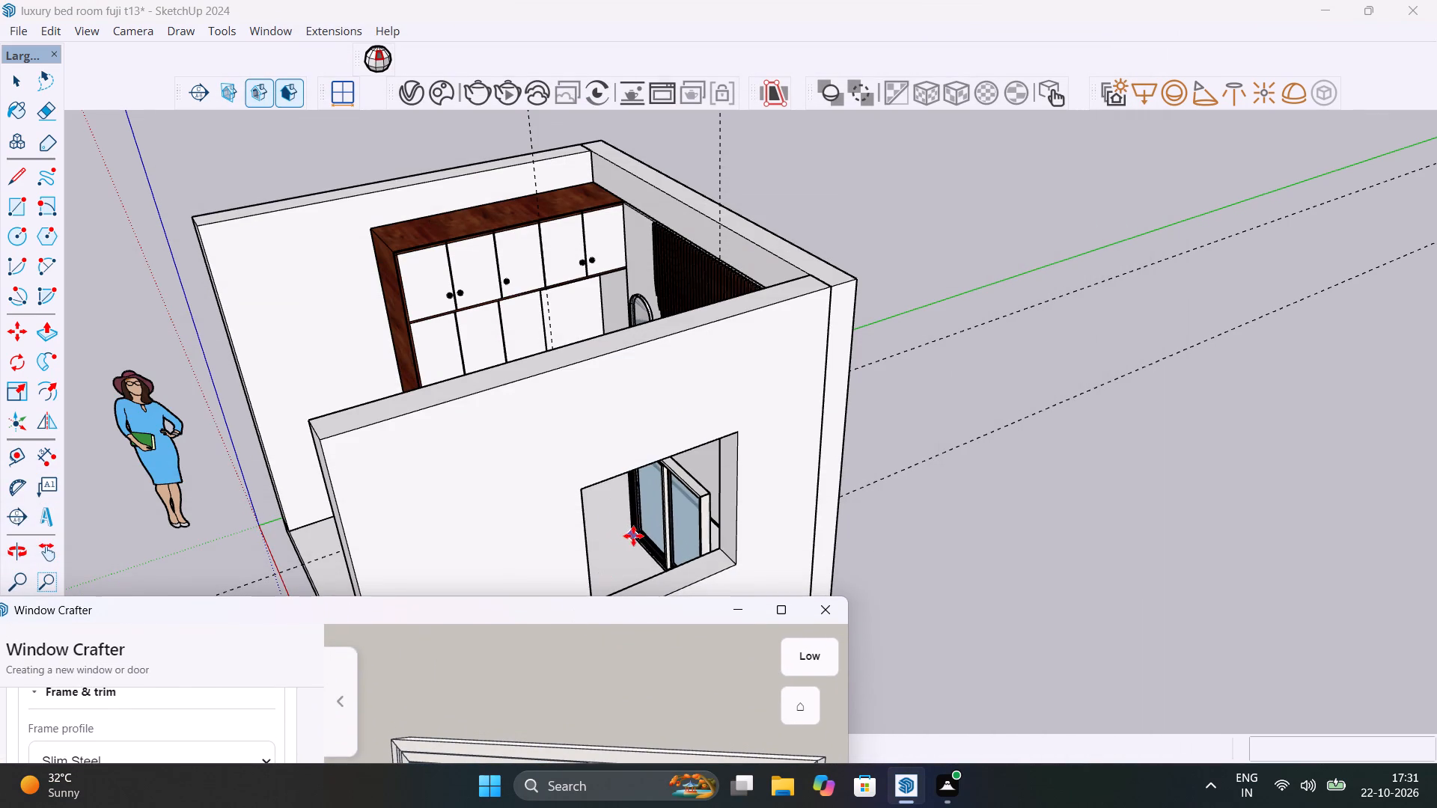
middle_click_drag(633, 533, 508, 369)
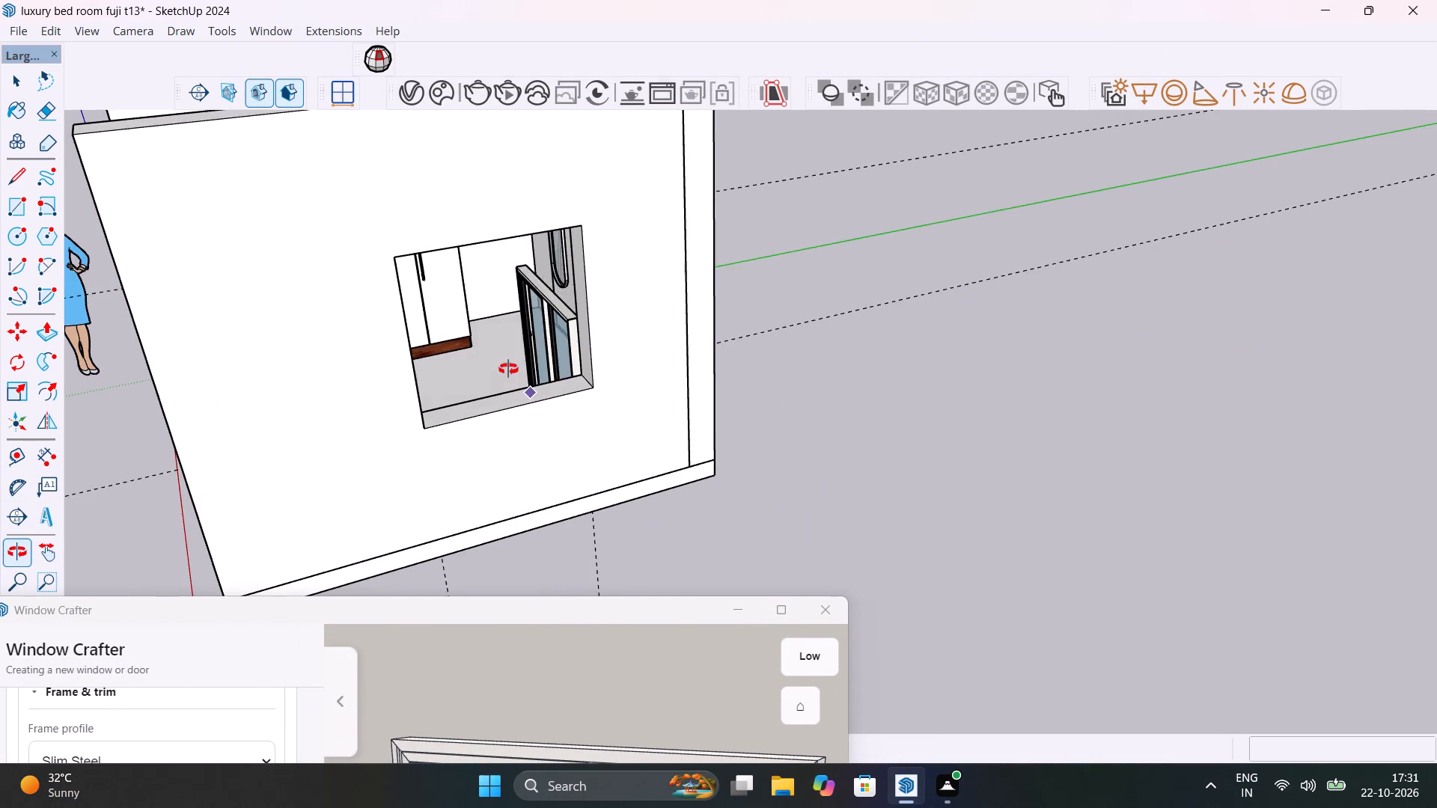
middle_click_drag(508, 369, 508, 370)
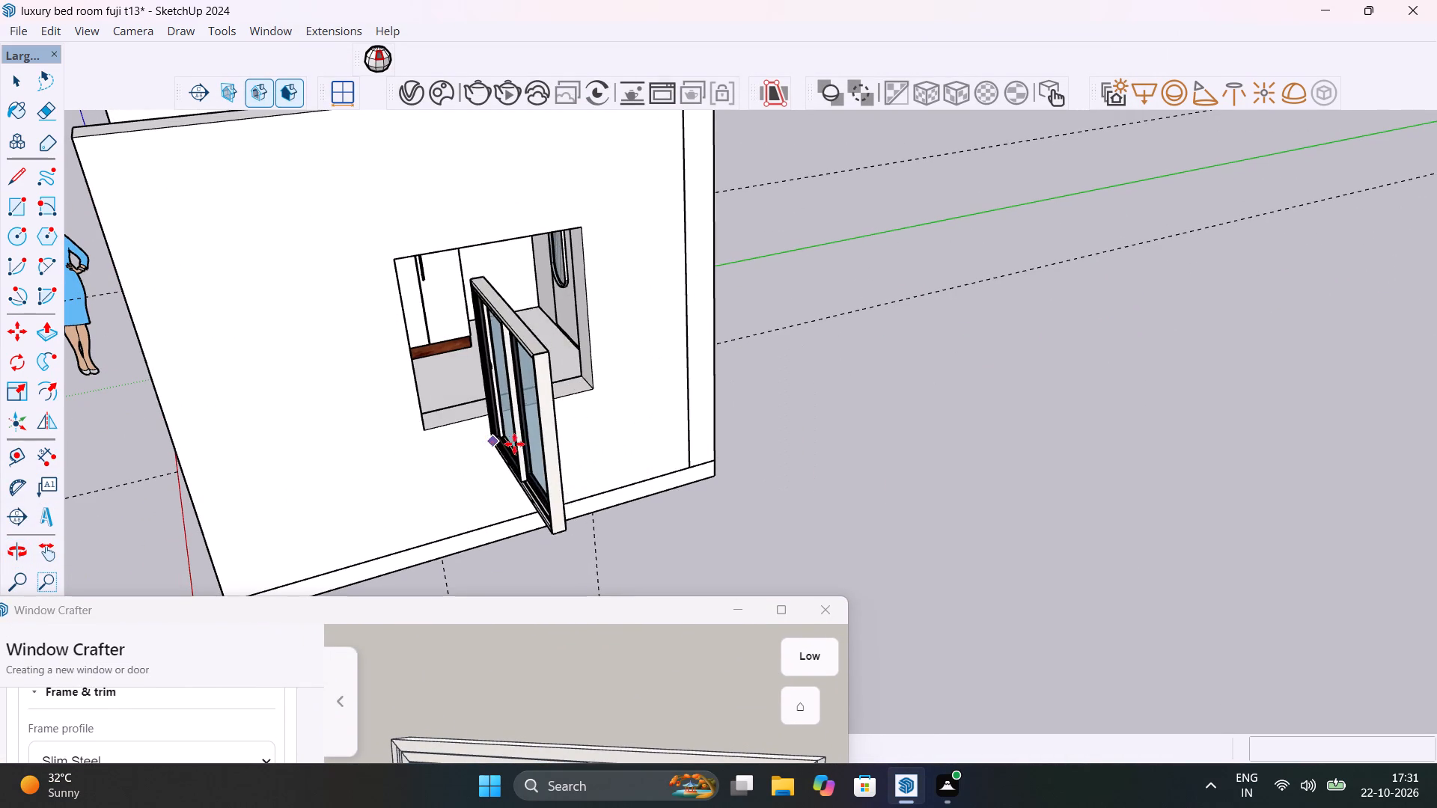
scroll(551, 423, "up", 9)
middle_click_drag(685, 437, 880, 477)
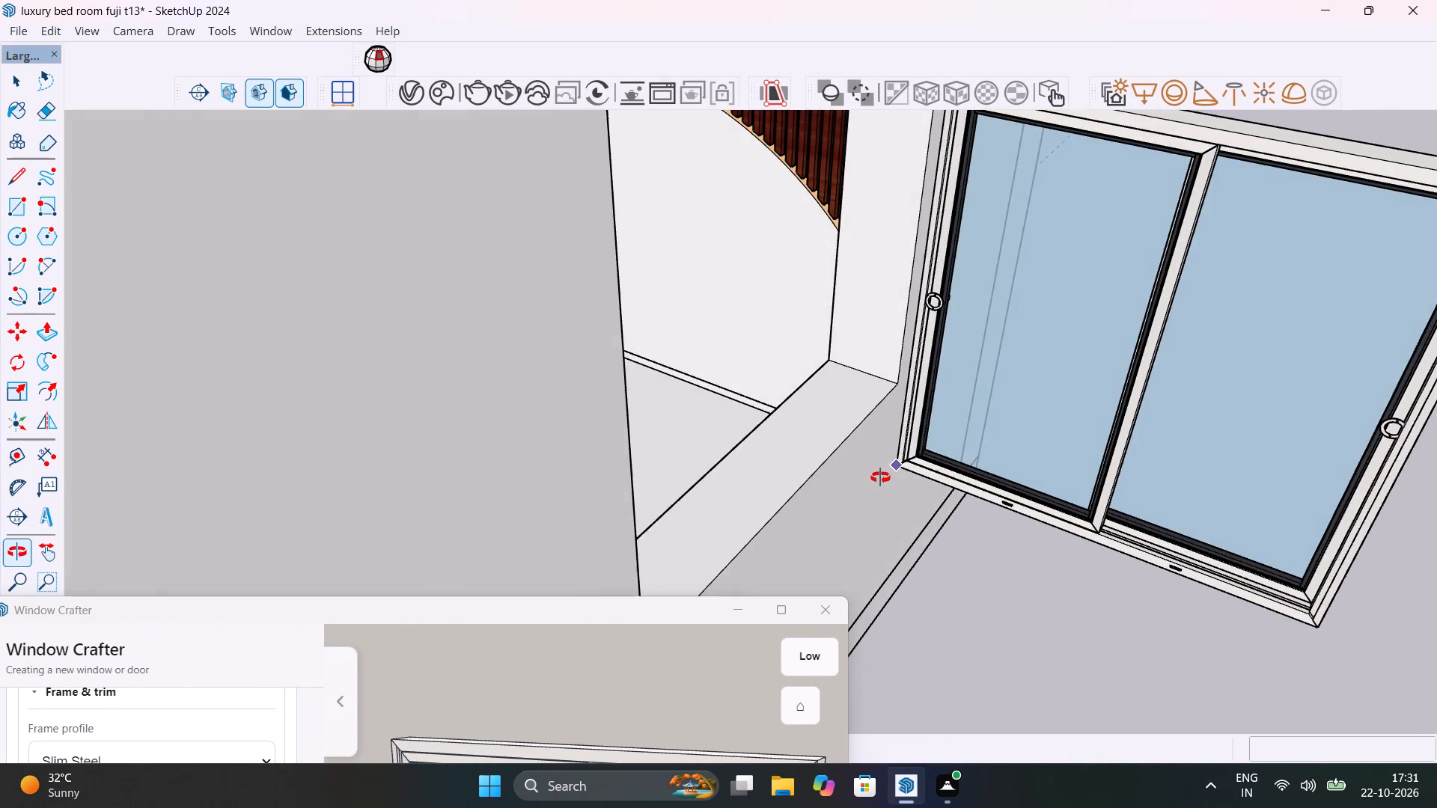
middle_click_drag(880, 477, 356, 483)
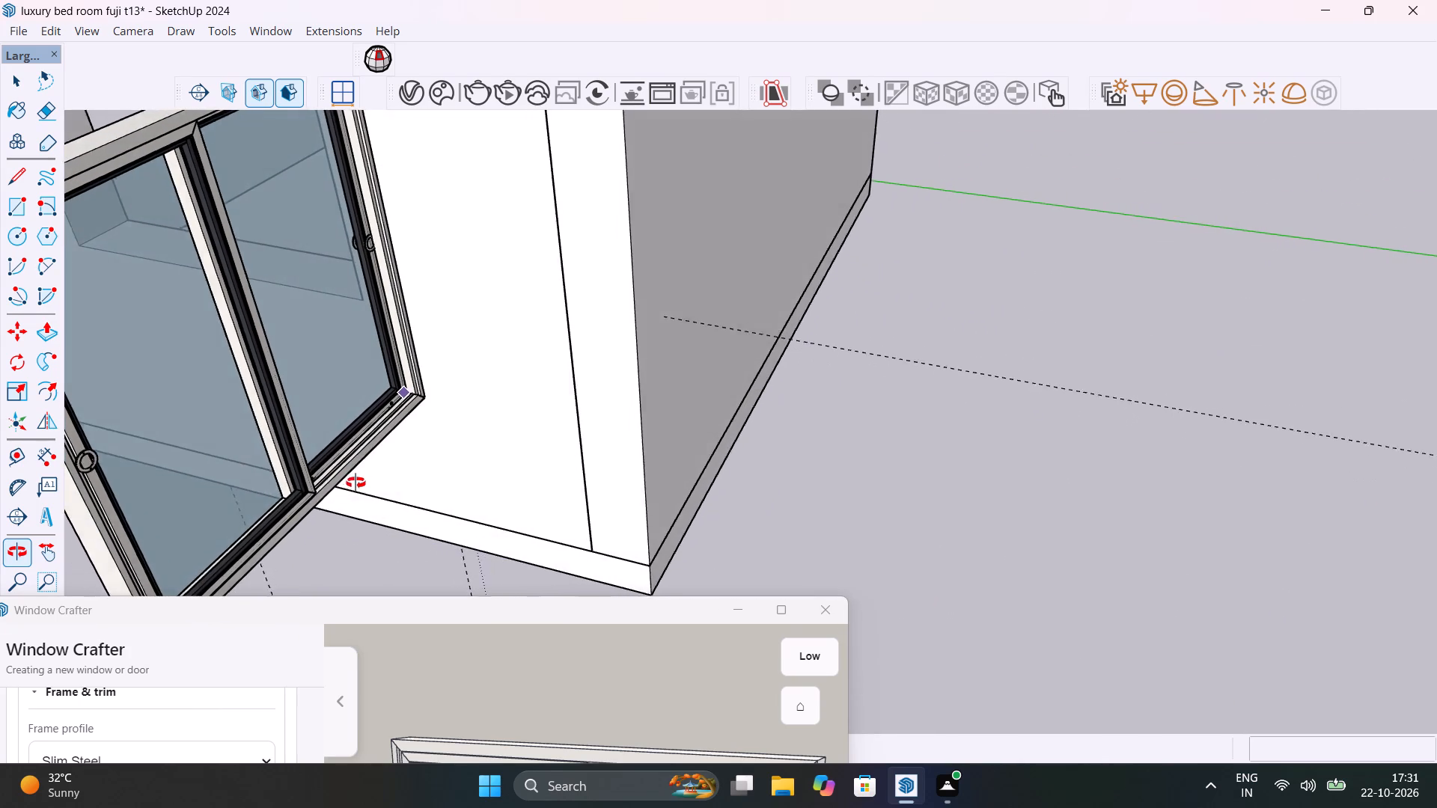
middle_click_drag(356, 483, 727, 453)
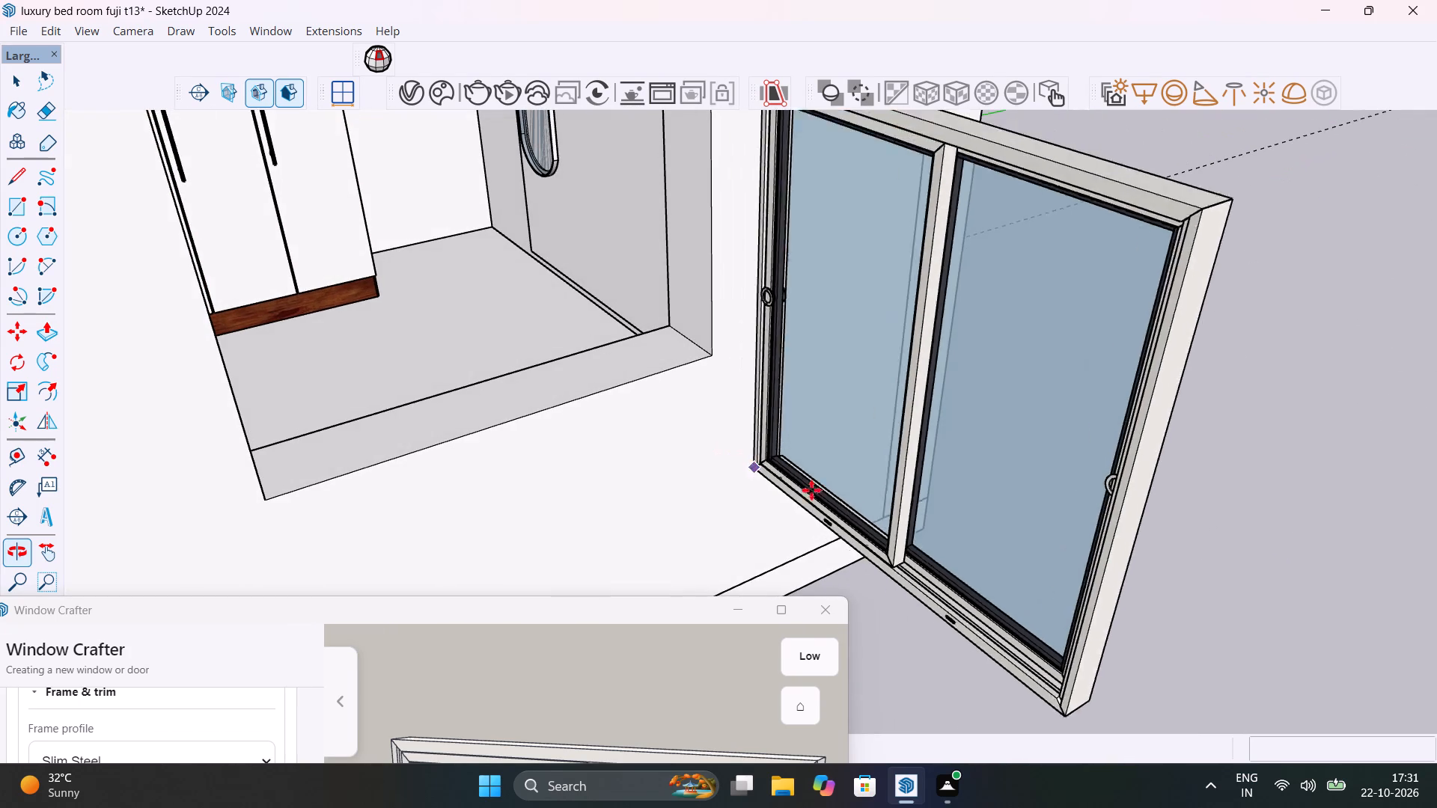
left_click(1016, 501)
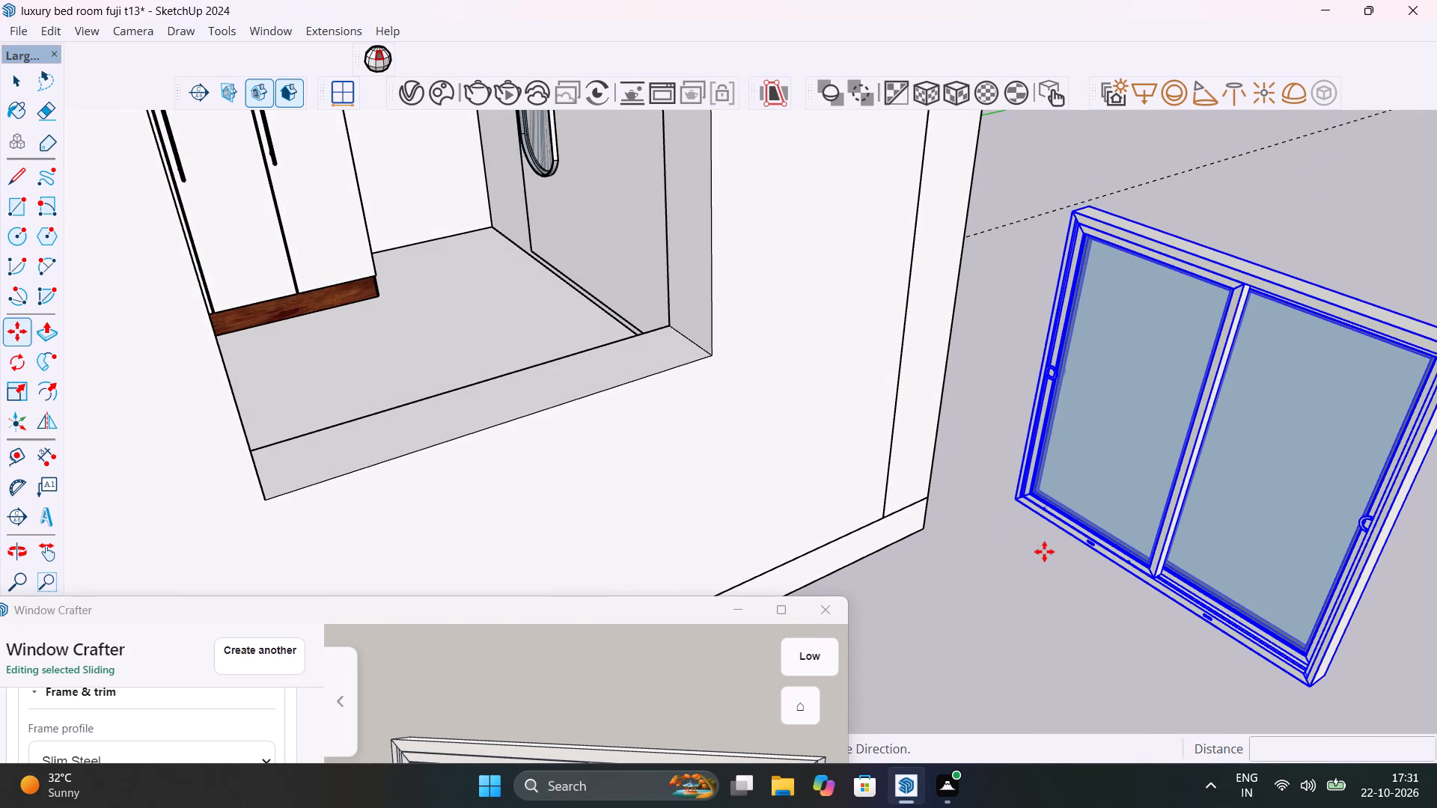
key("Escape")
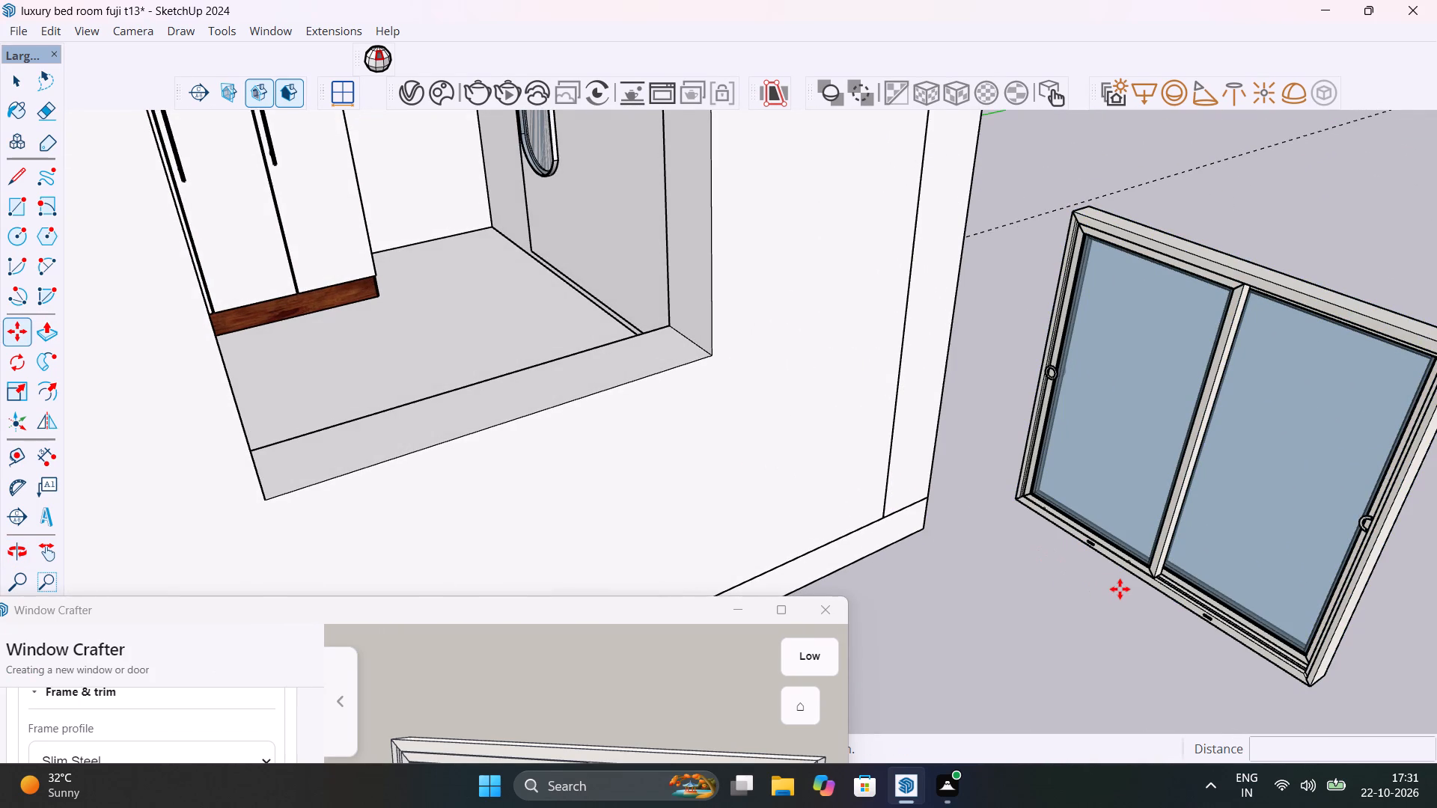
Rotate the sliding window 90° about its bottom corner to align it with the wall that has the opening.
middle_click_drag(1115, 587, 959, 522, "shift")
key("q")
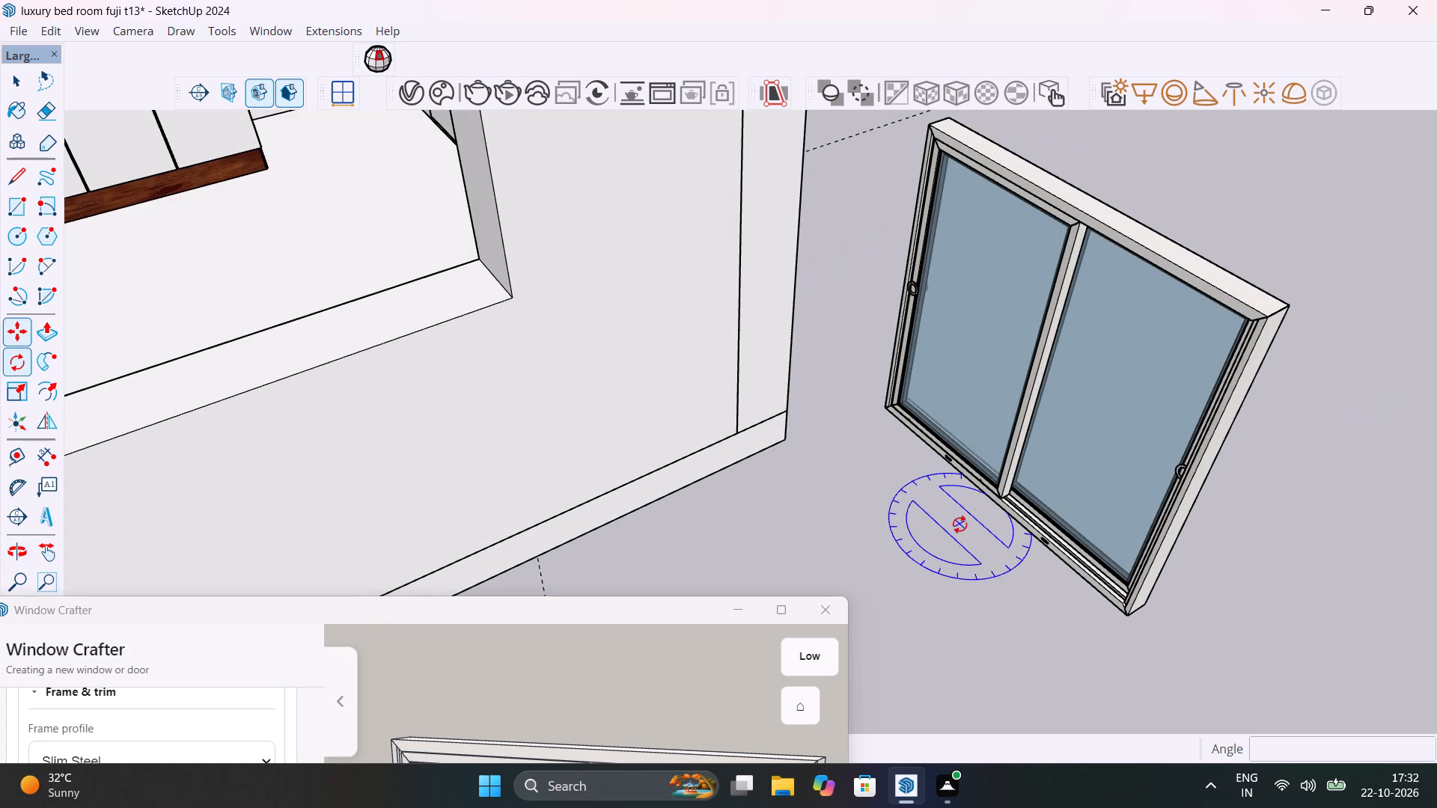
left_click(1117, 622)
left_click(1001, 611)
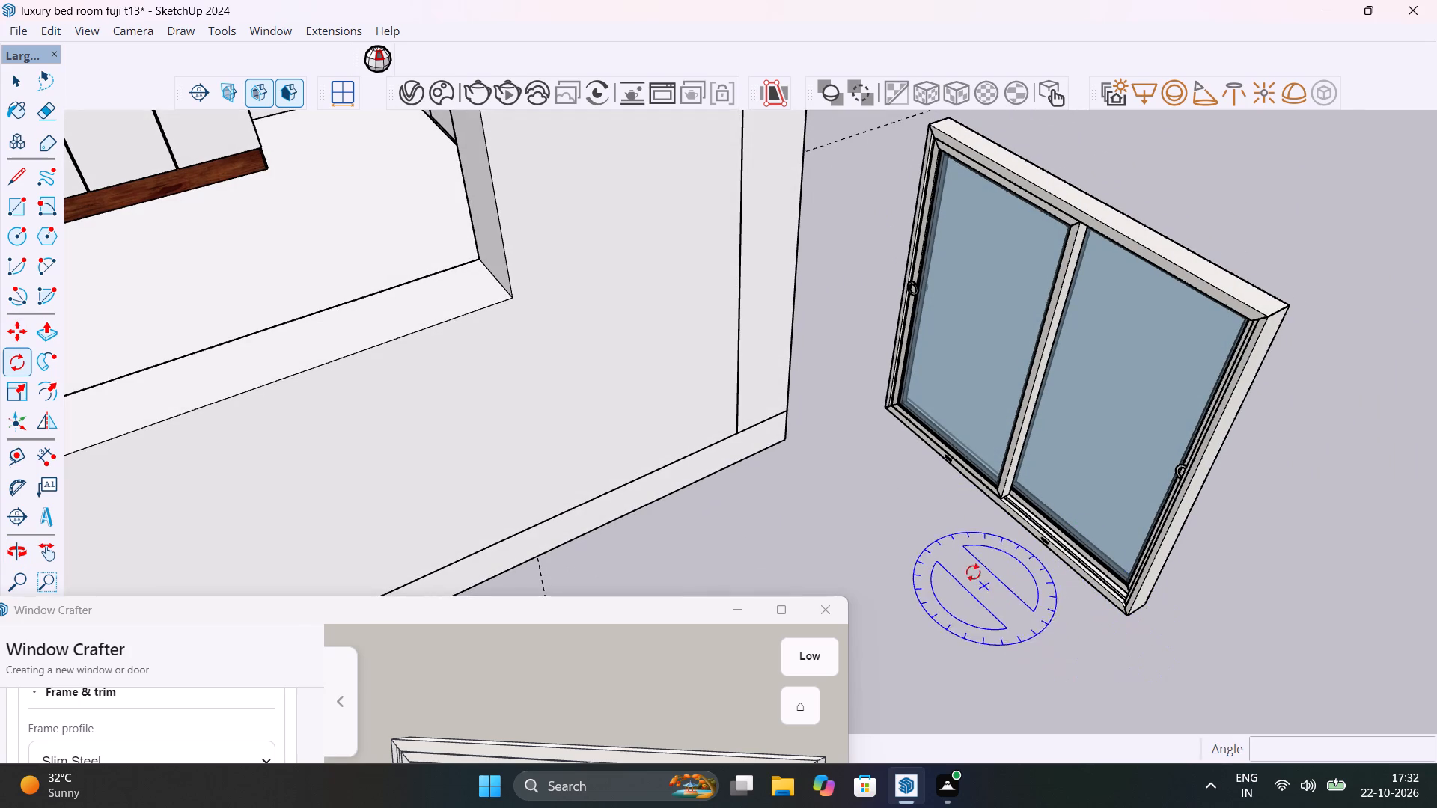
left_click(1129, 622)
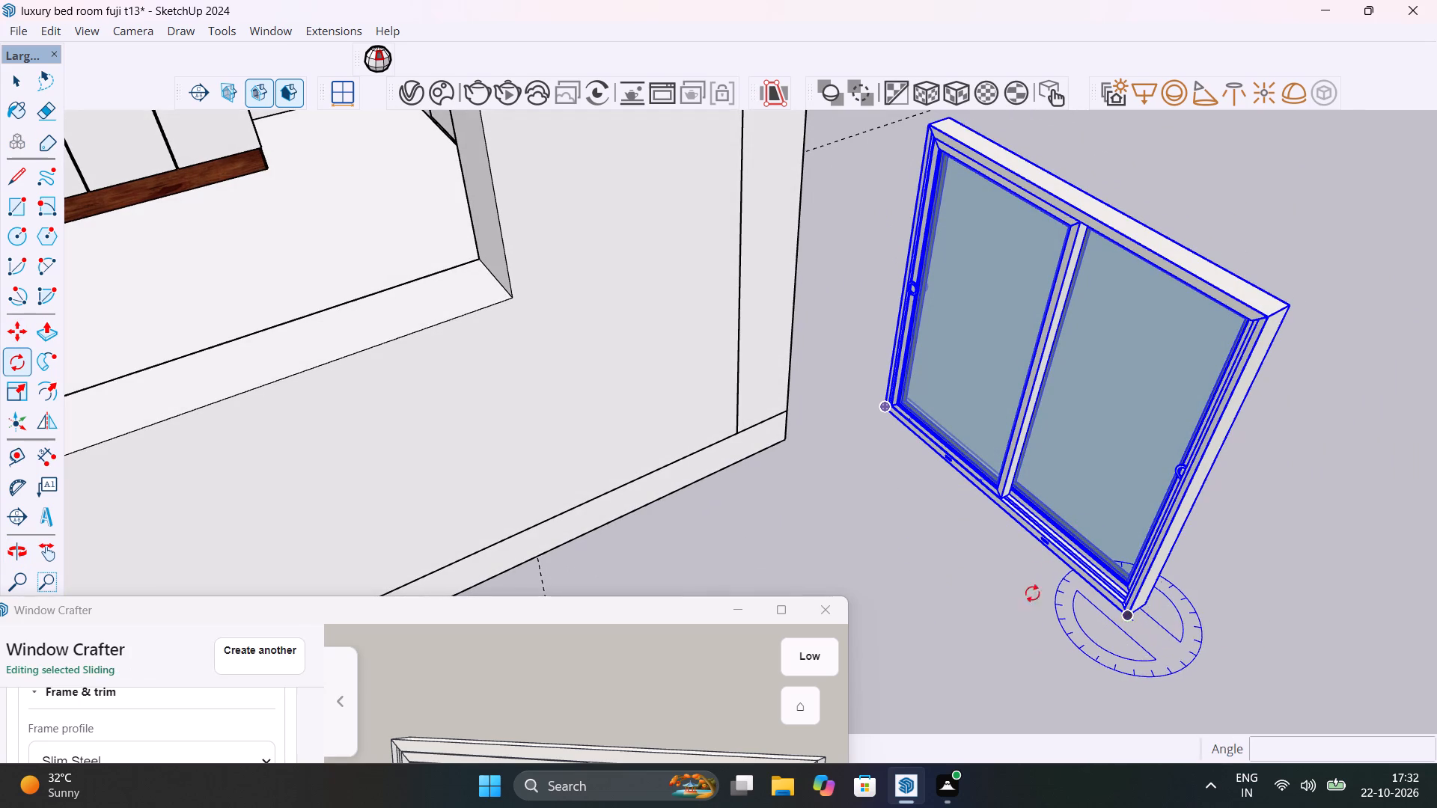
left_click(1006, 580)
type("90")
key("Return")
key("space")
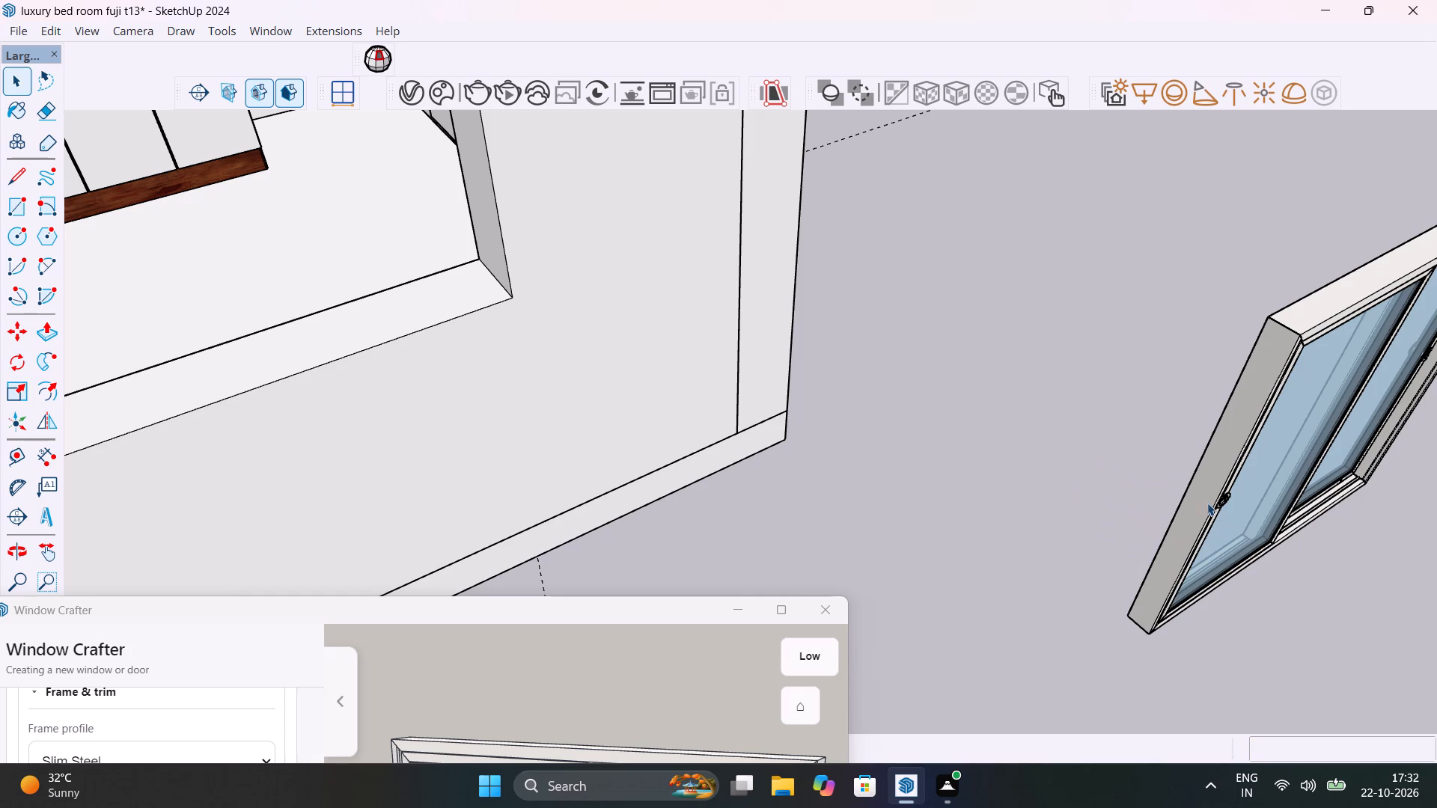
Move the sliding window by its bottom corner into the wall opening opposite the wardrobe, setting it within the wall thickness, and deselect it.
left_click(1215, 525)
key("m")
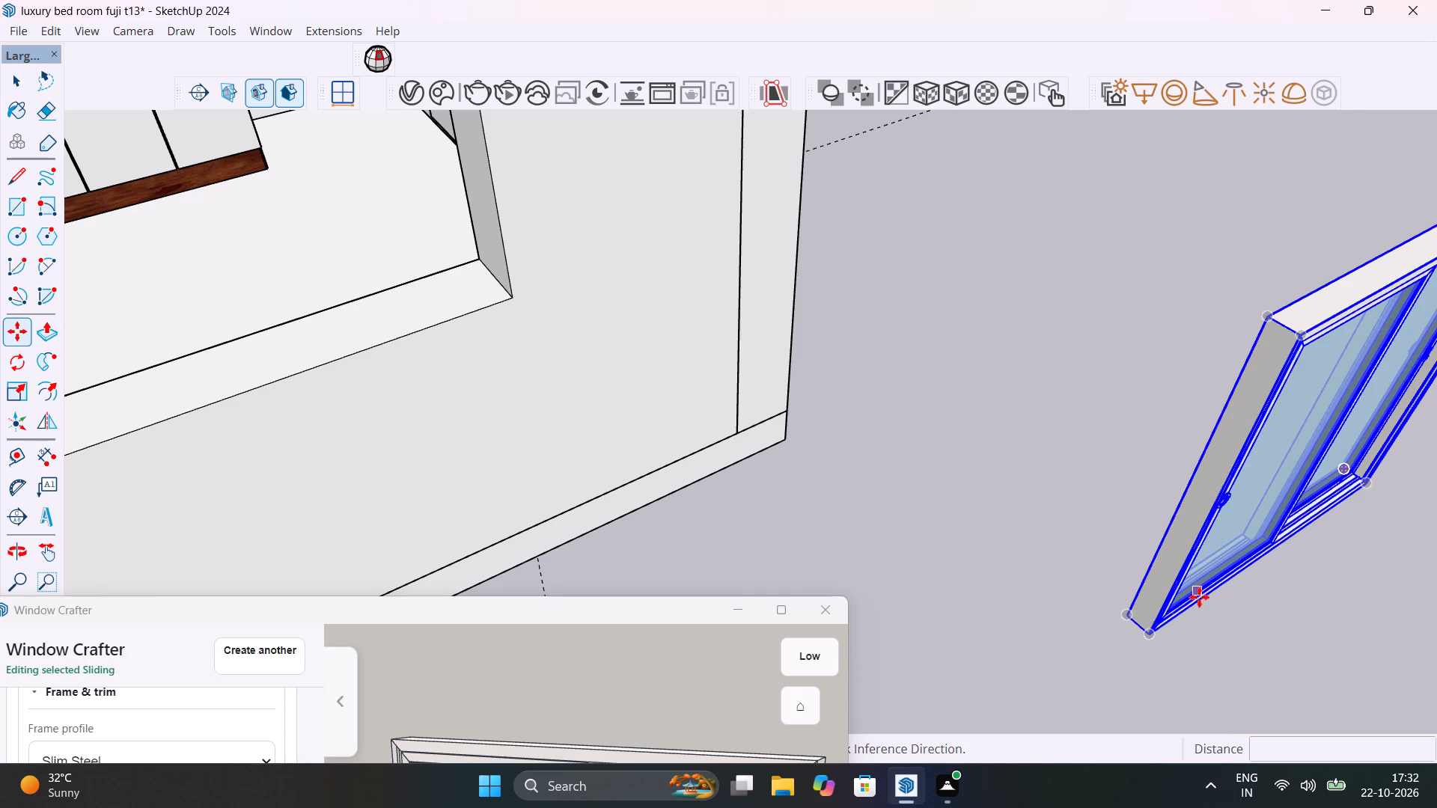
left_click(1138, 628)
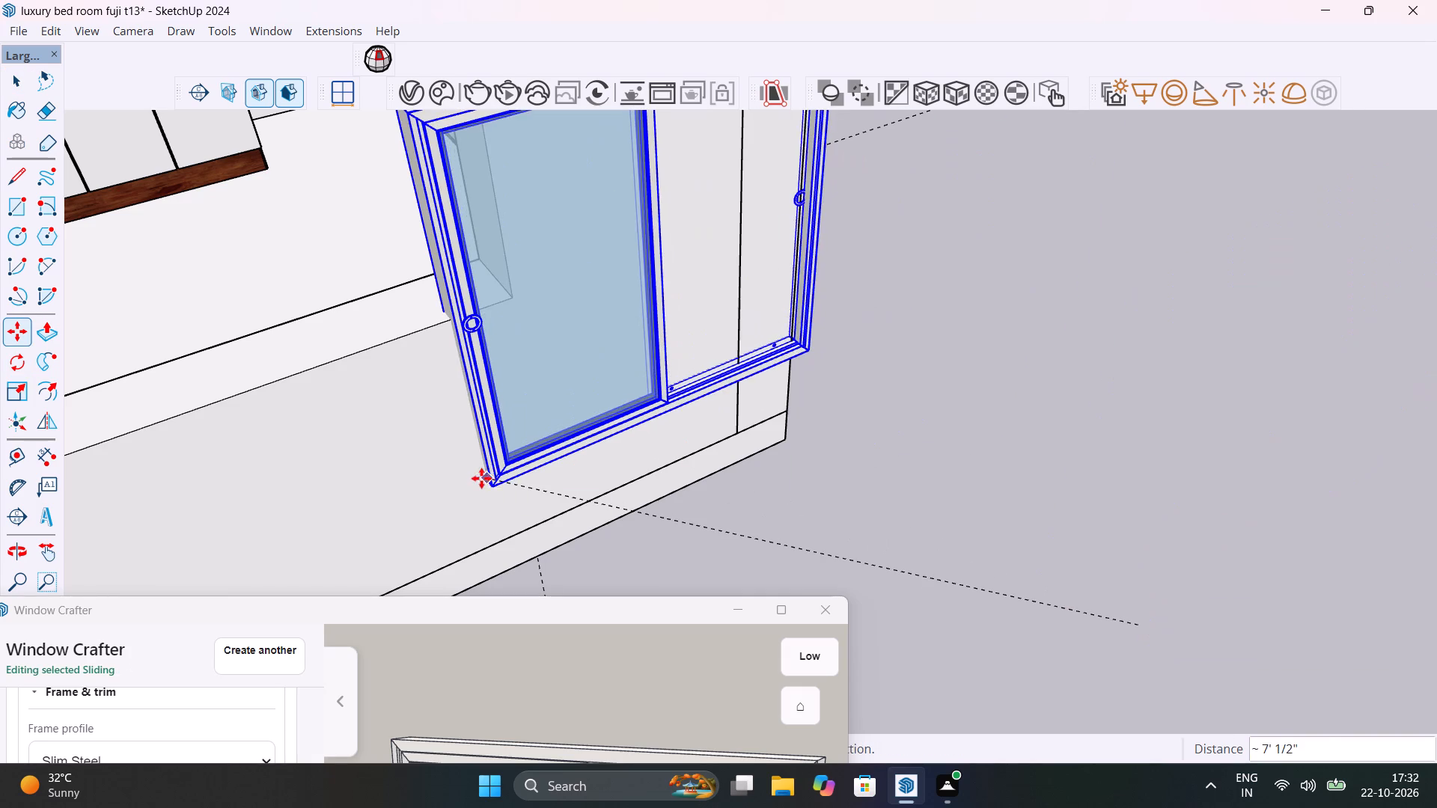
middle_click_drag(294, 429, 742, 420, "shift")
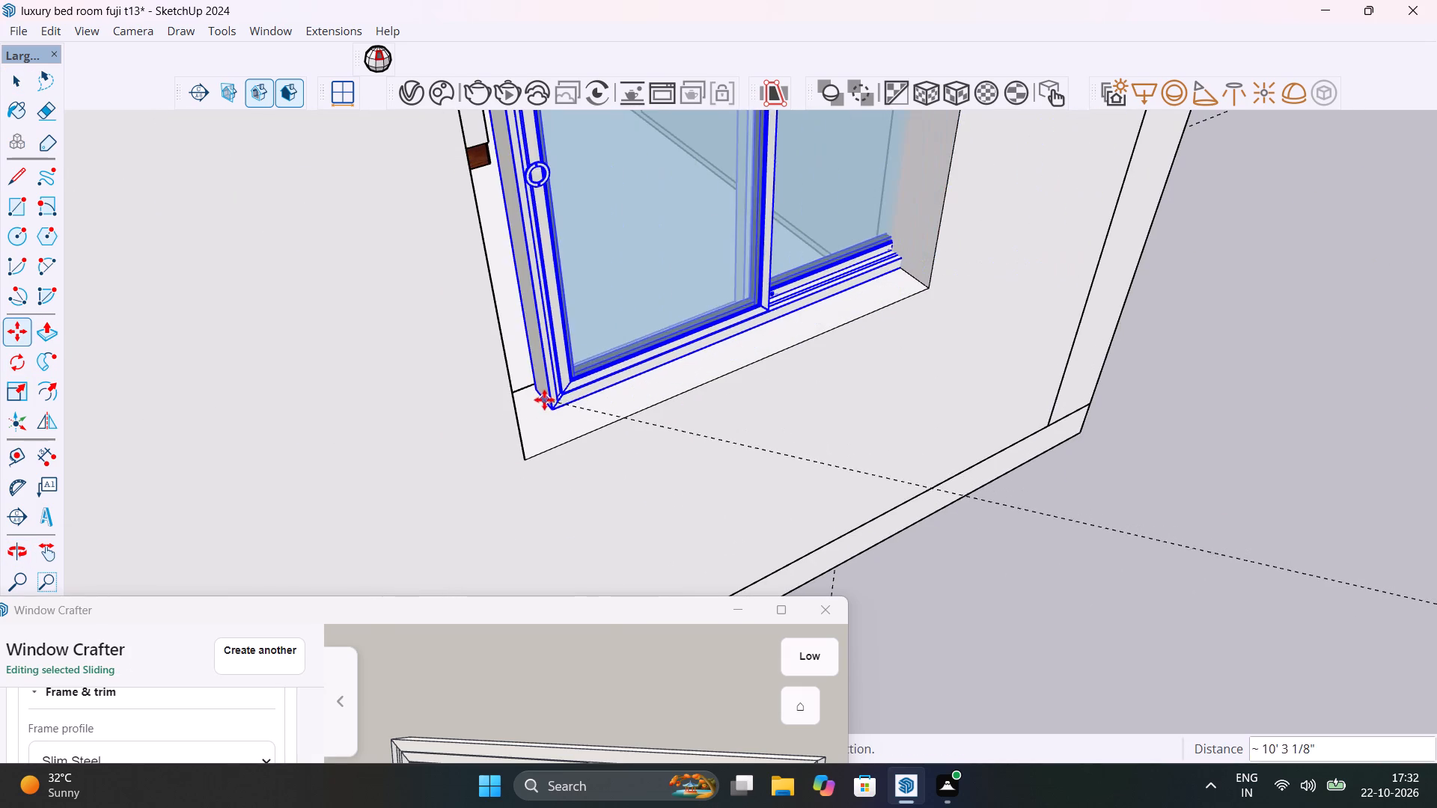
middle_click_drag(523, 432, 325, 430)
scroll(325, 431, "up", 1)
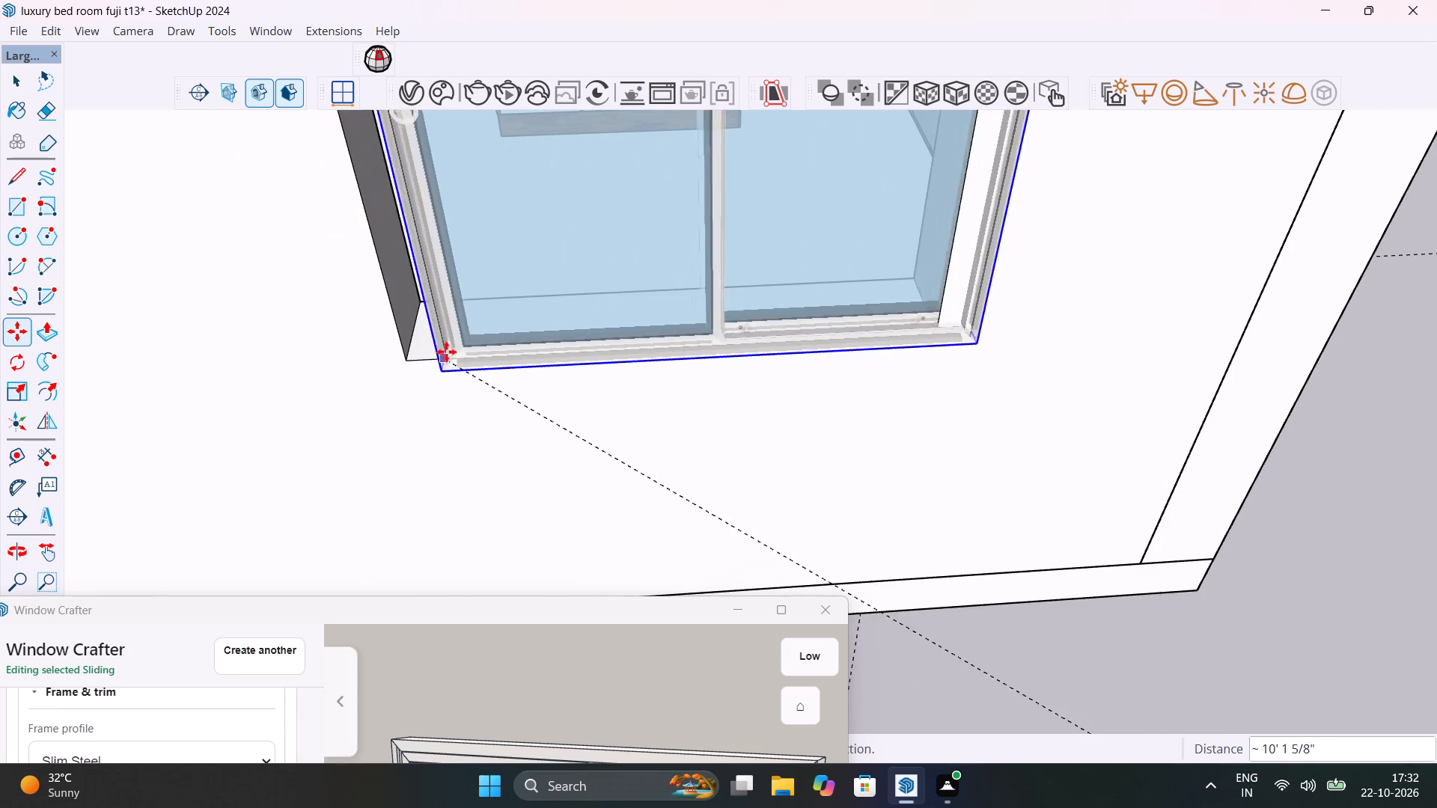
scroll(424, 331, "up", 8)
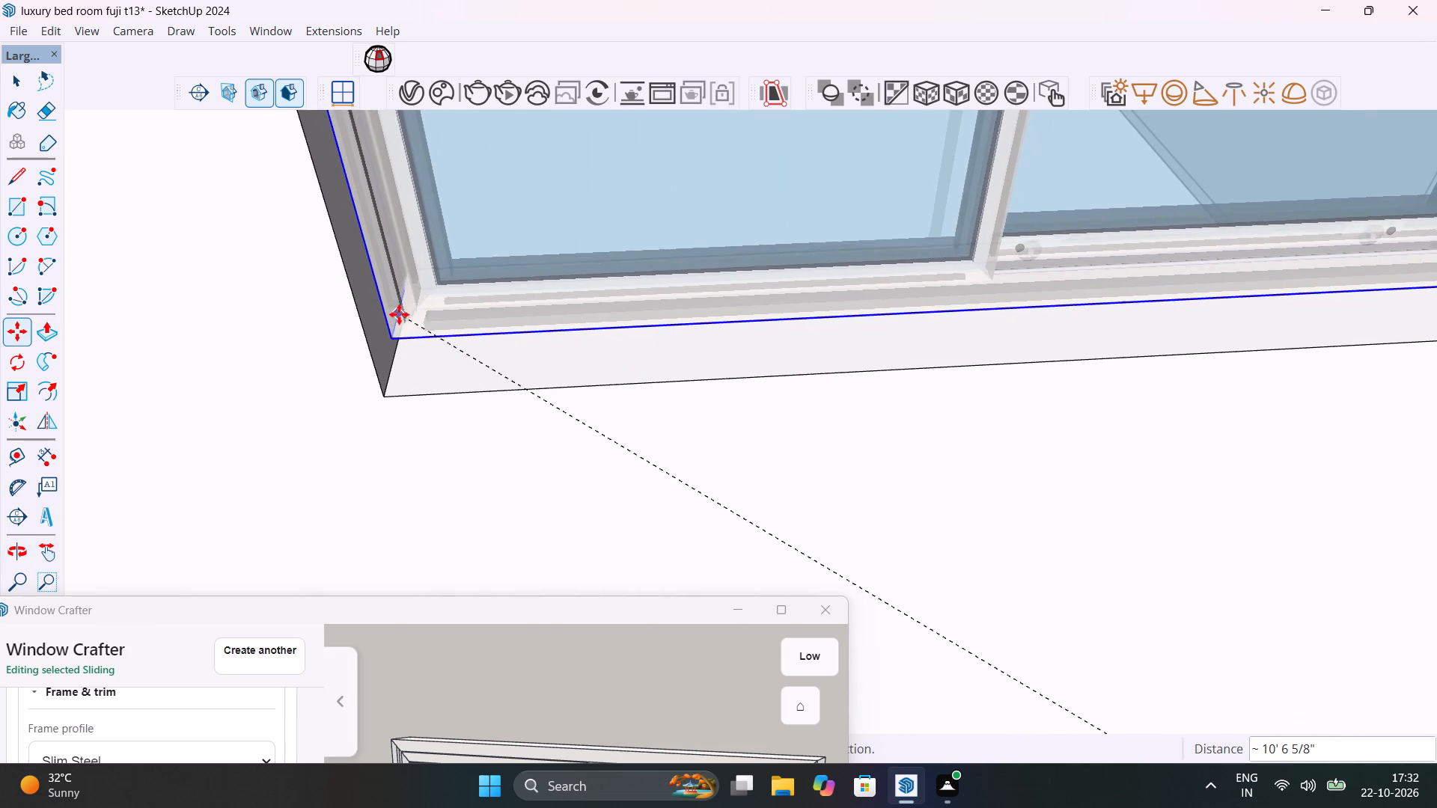
left_click(404, 321)
scroll(473, 376, "down", 10)
scroll(582, 413, "down", 6)
middle_click_drag(635, 414, 666, 360)
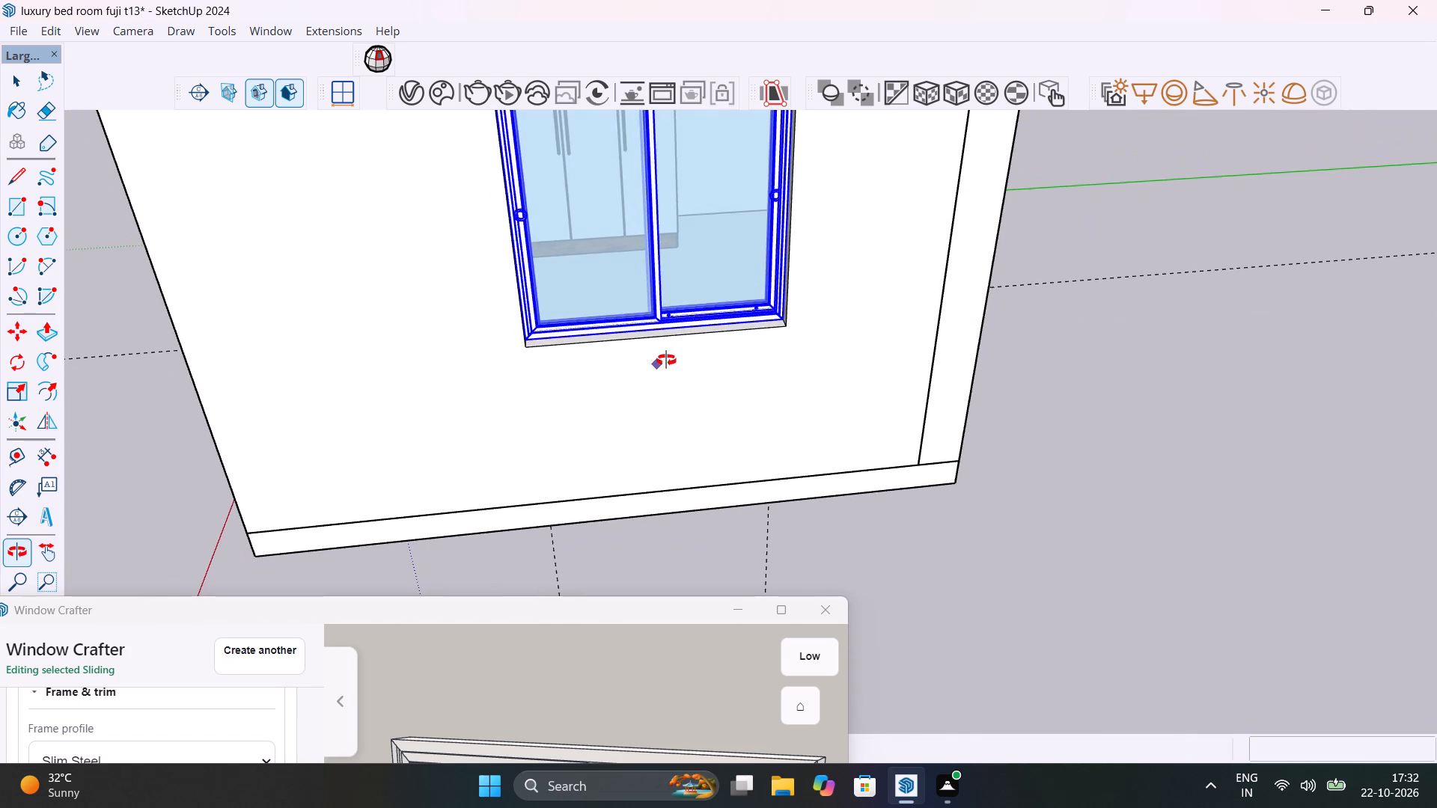
middle_click_drag(666, 360, 784, 515)
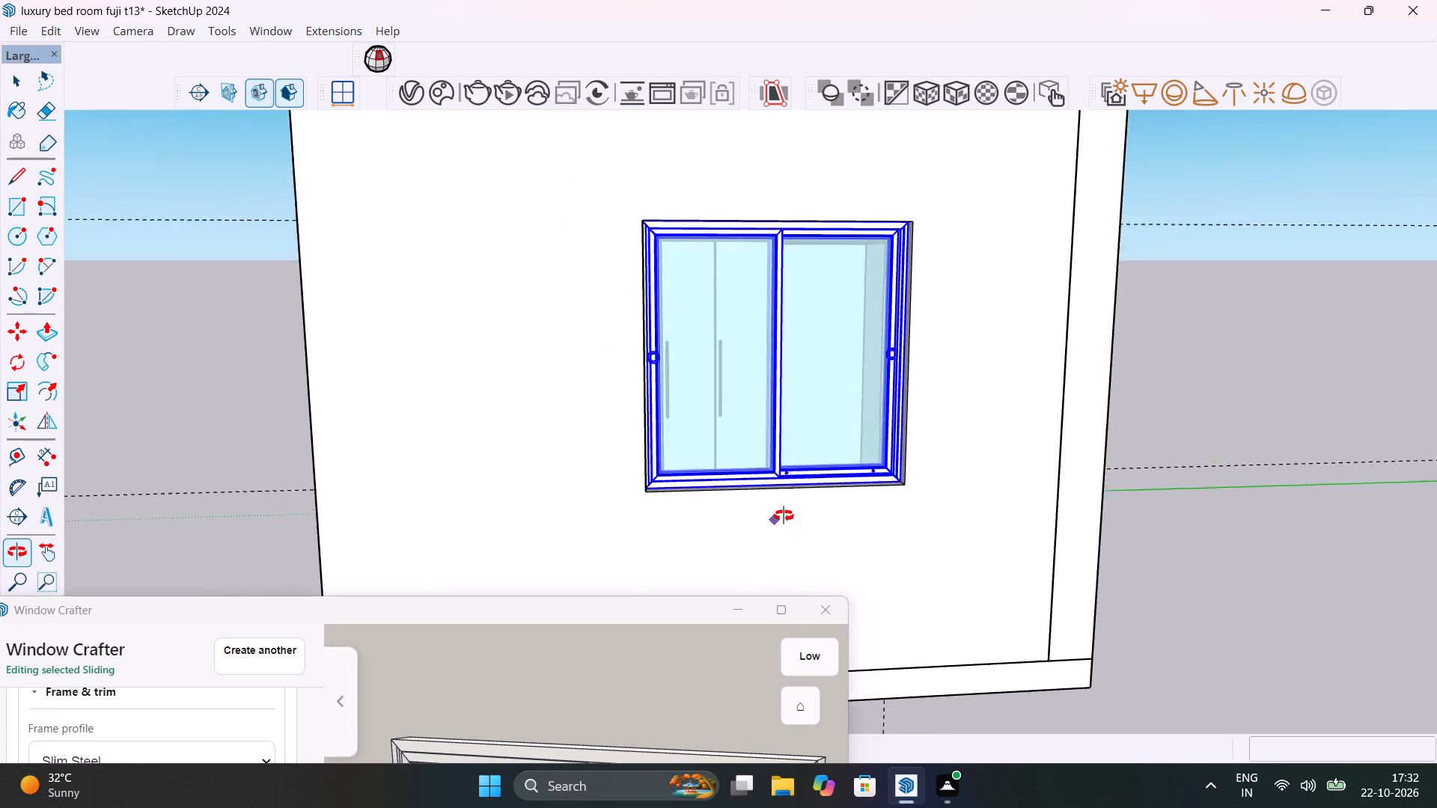
middle_click_drag(784, 515, 1300, 537)
middle_click_drag(1182, 419, 1319, 479)
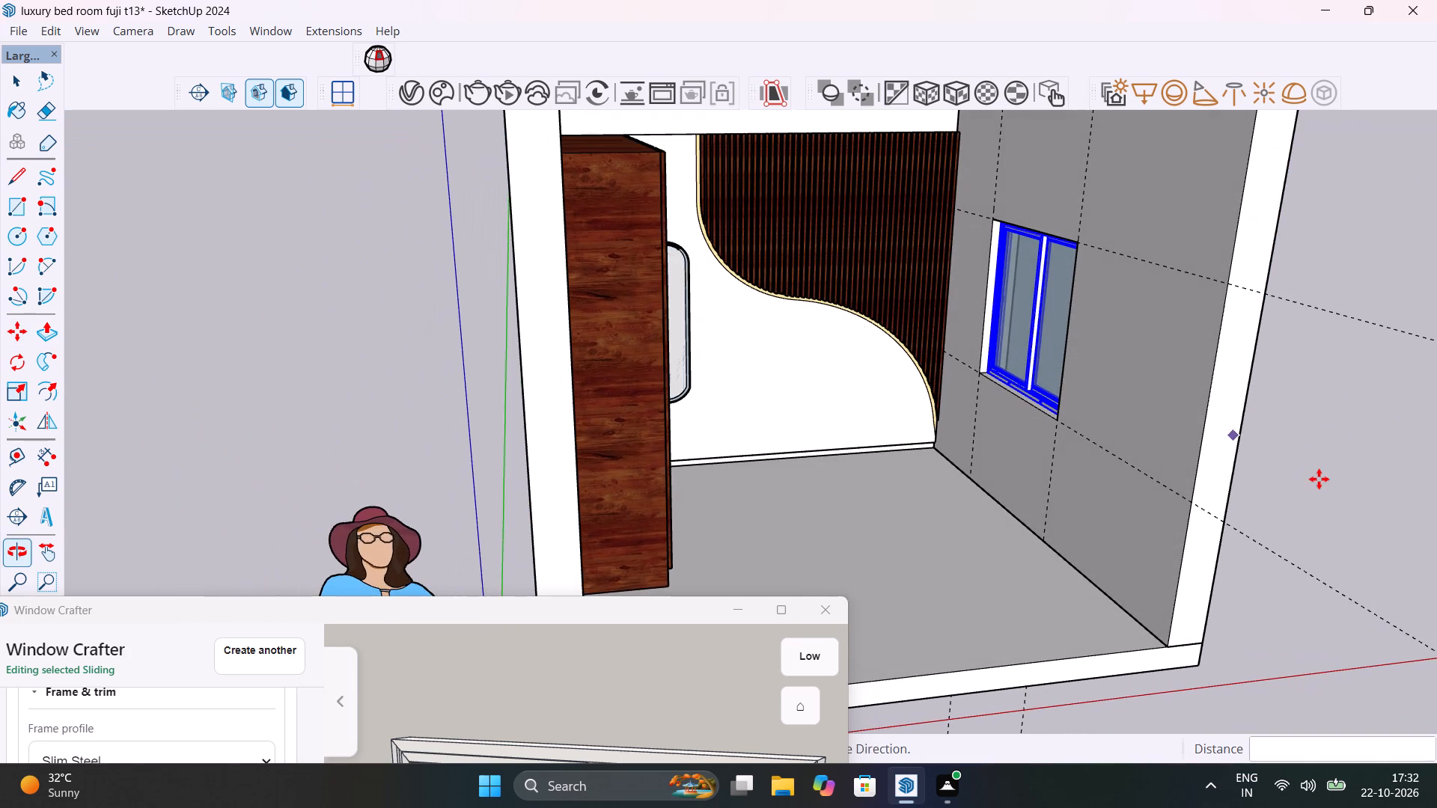
key("space")
left_click(1318, 476)
Check the fitted window from inside the room and close Window Crafter.
scroll(1034, 248, "up", 5)
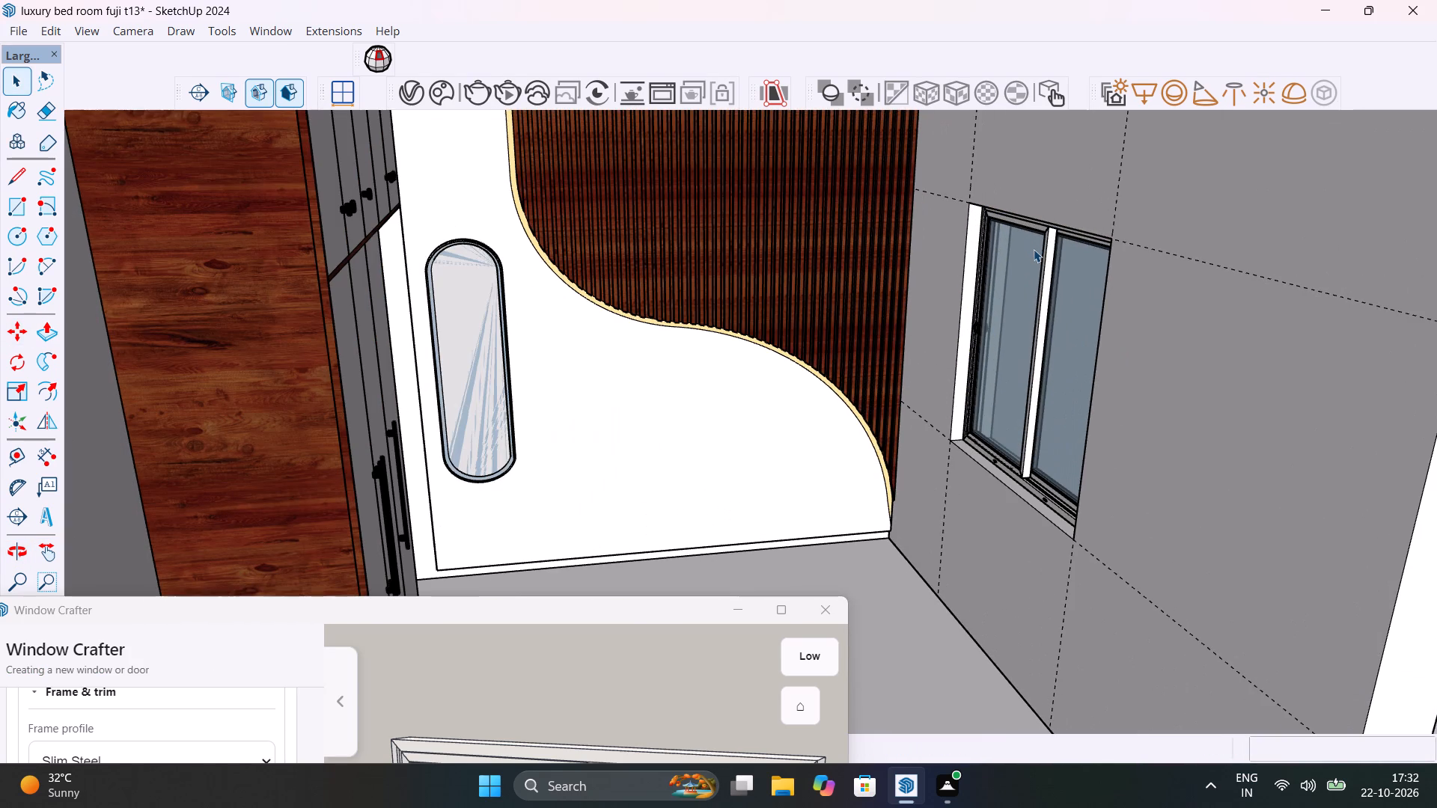
scroll(1034, 248, "up", 8)
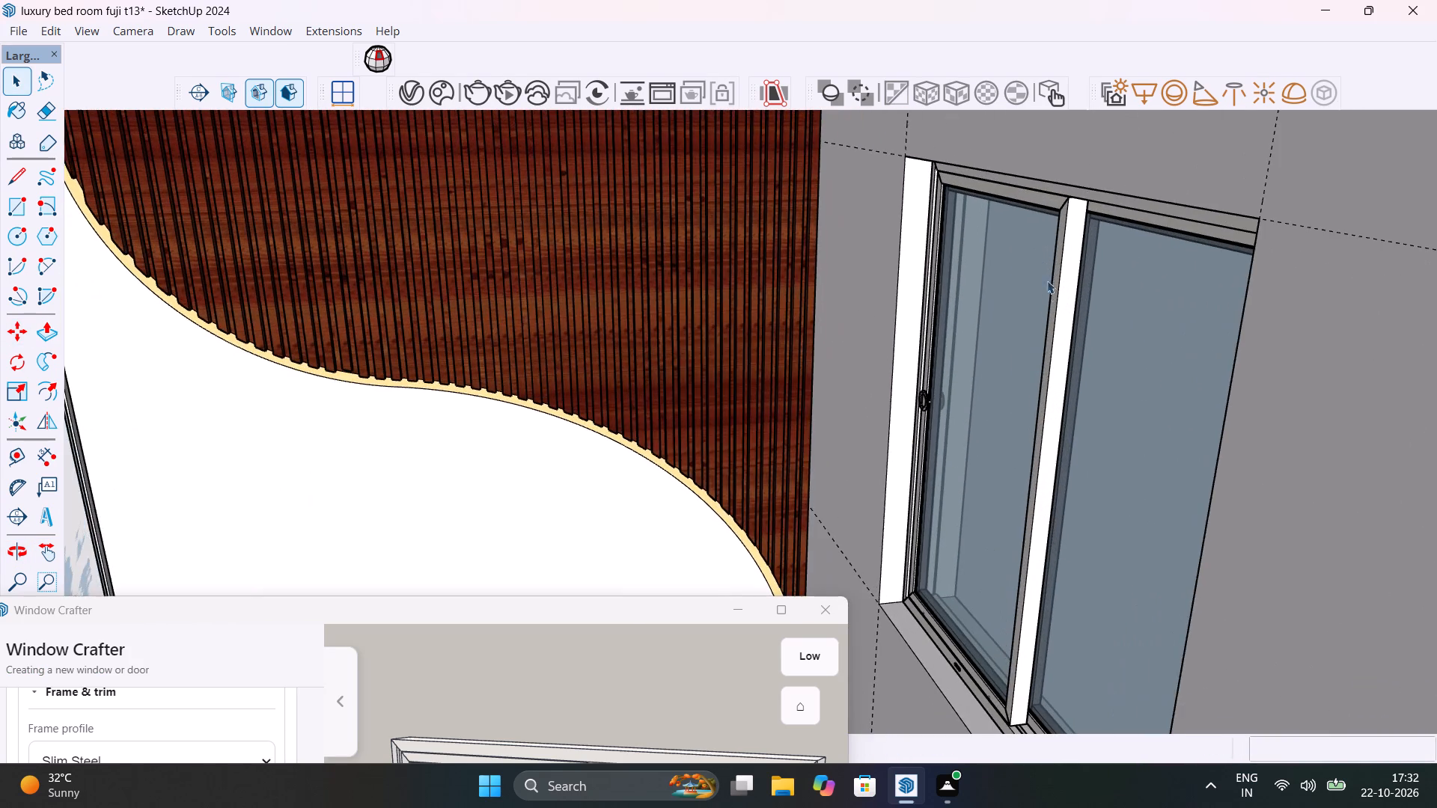
middle_click_drag(1057, 303, 982, 430)
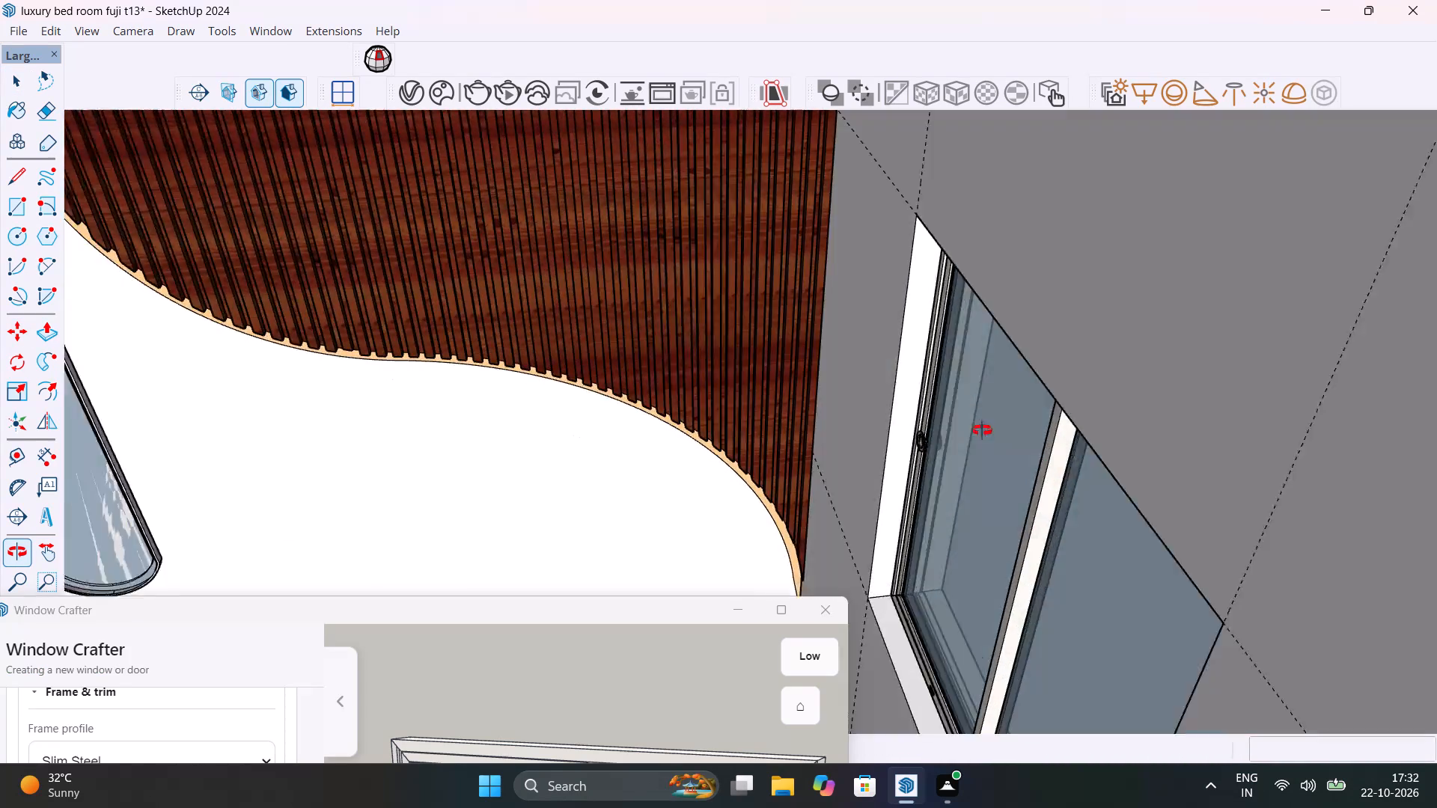
middle_click_drag(982, 430, 954, 447)
left_click(835, 612)
scroll(614, 457, "down", 3)
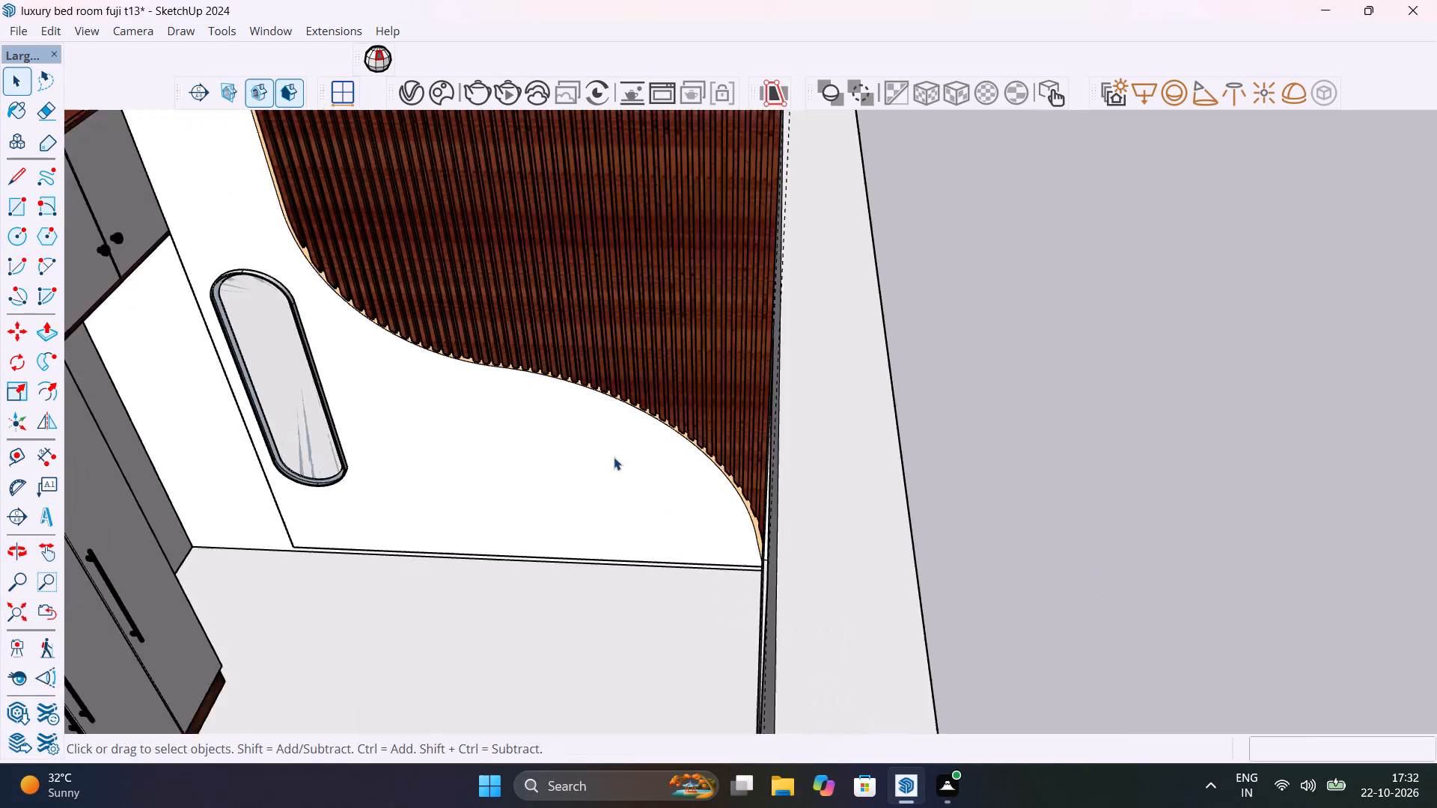
scroll(614, 457, "down", 5)
middle_click_drag(638, 514, 863, 320)
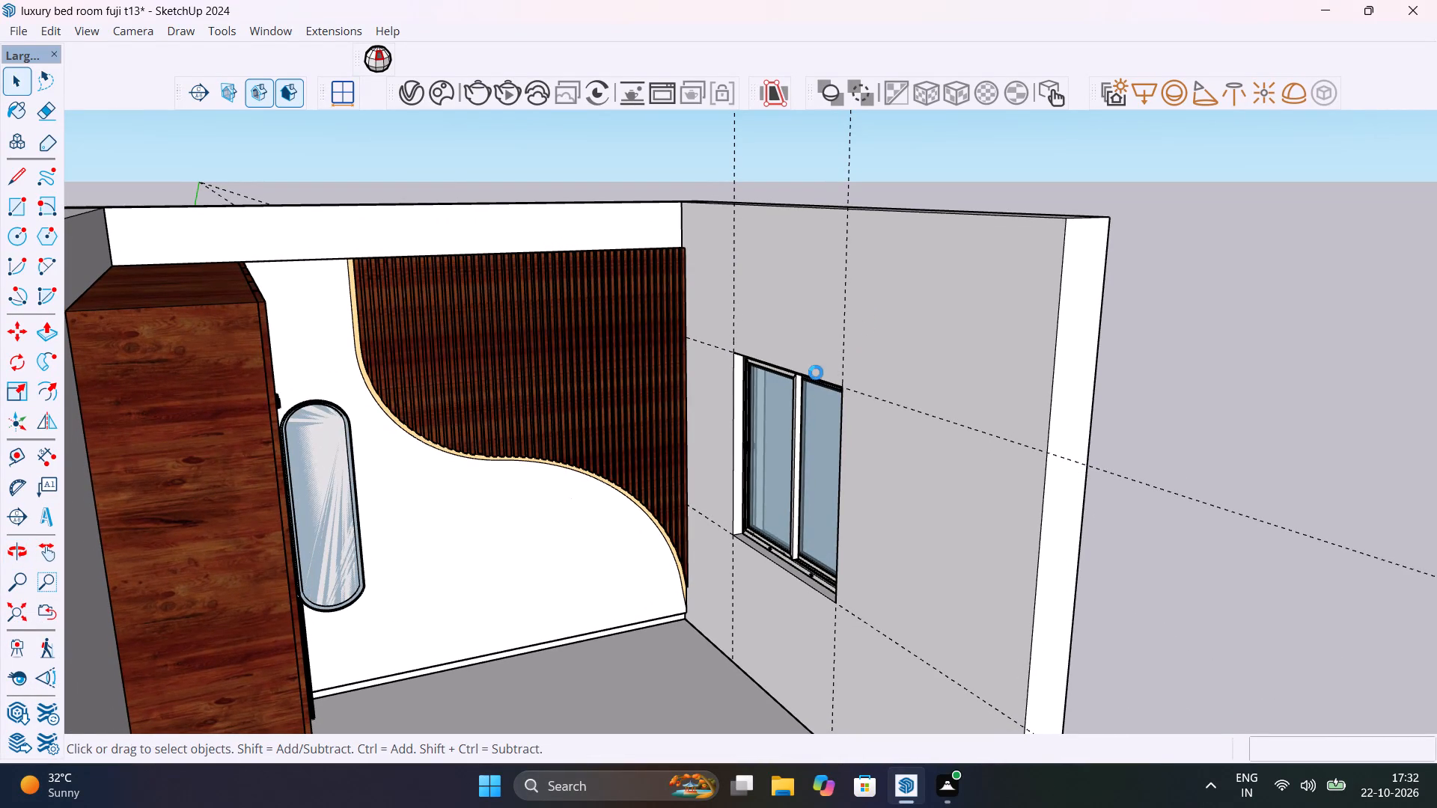
Open the Chaos Cosmos browser and search its online assets for "curtain".
left_click(446, 91)
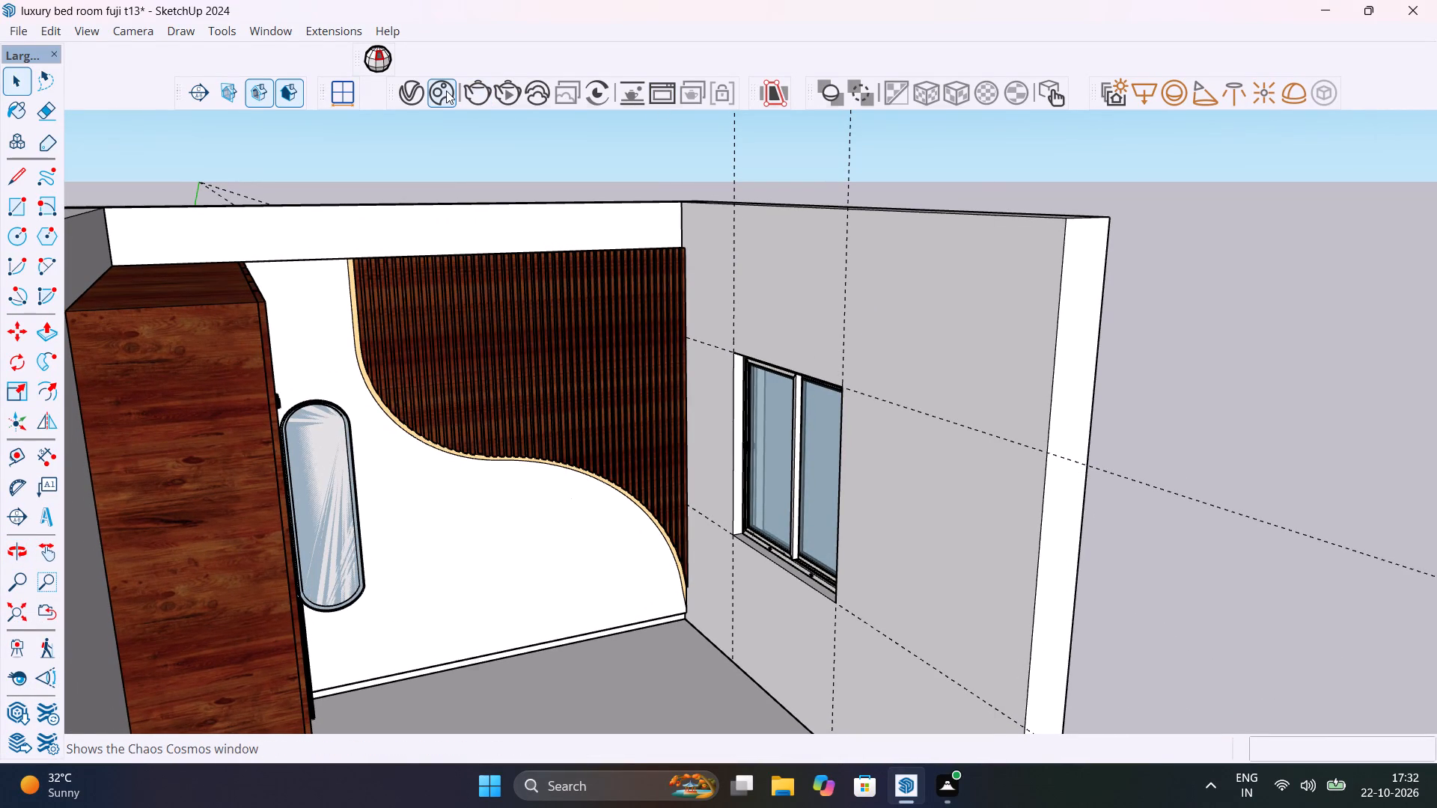
left_click(701, 171)
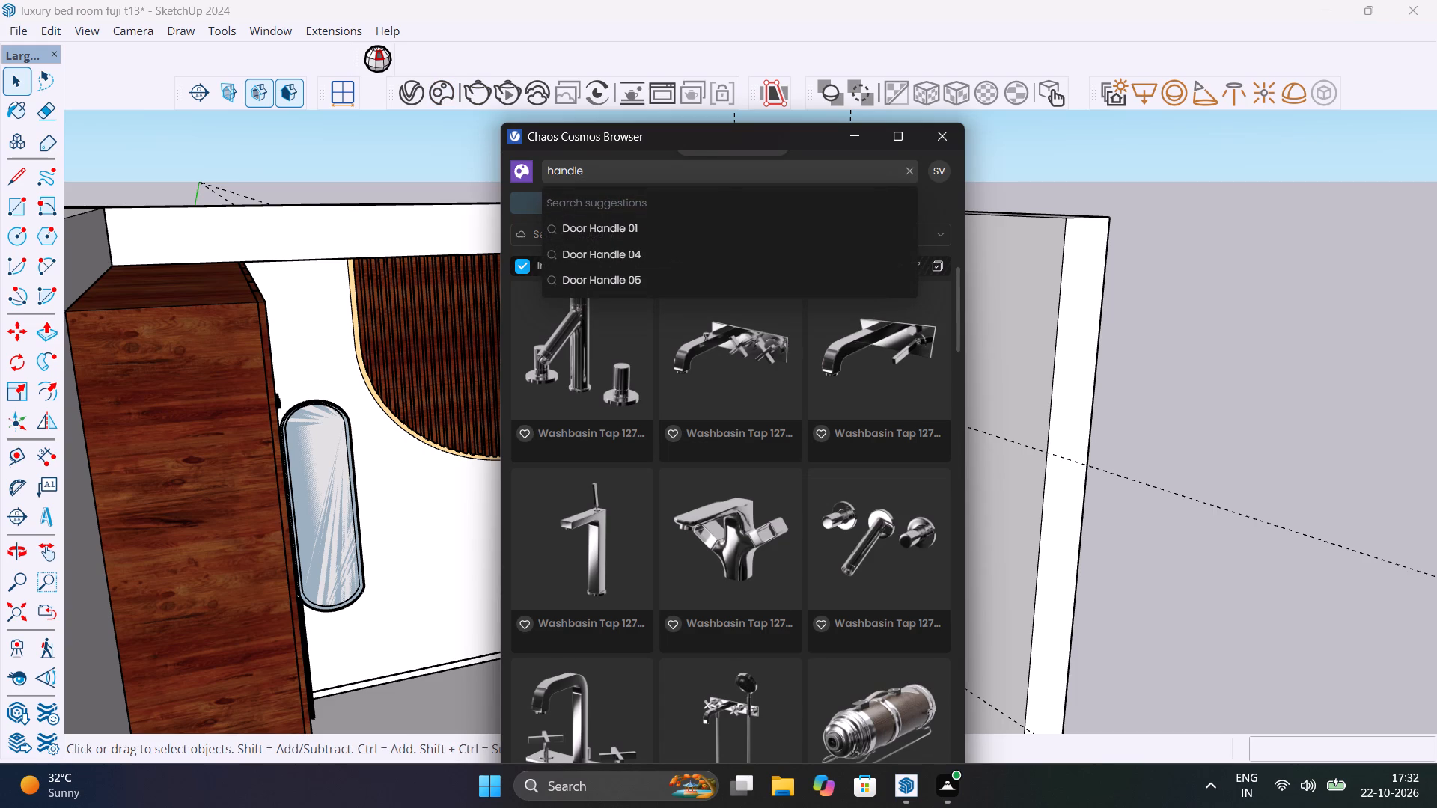
key("BackSpace")
key("BackSpace")
key("BackSpace")
key("BackSpace")
key("BackSpace")
key("BackSpace")
key("BackSpace")
key("BackSpace")
key("BackSpace")
key("BackSpace")
key("BackSpace")
key("BackSpace")
key("BackSpace")
key("BackSpace")
key("BackSpace")
key("BackSpace")
key("BackSpace")
key("BackSpace")
key("BackSpace")
key("BackSpace")
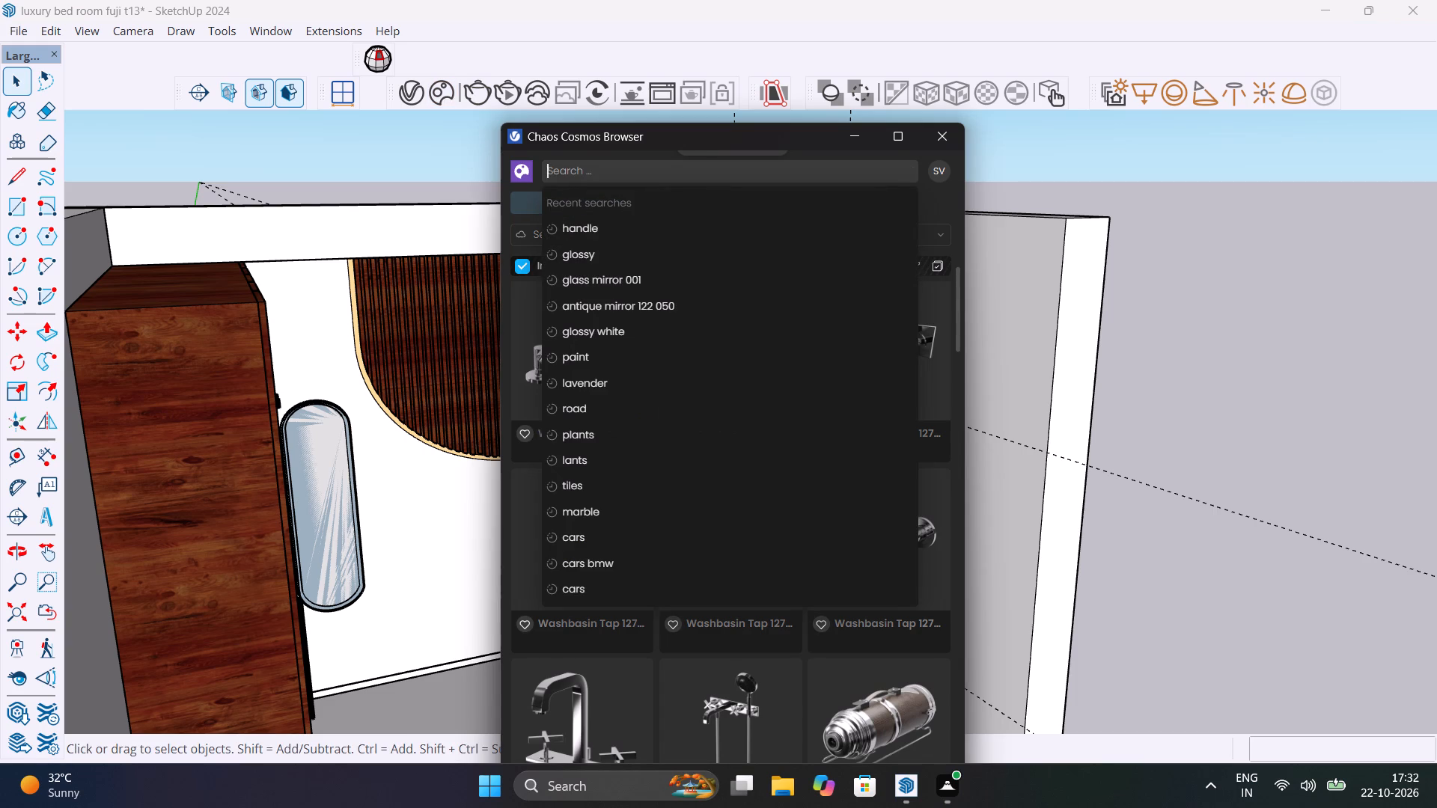
type("CUT")
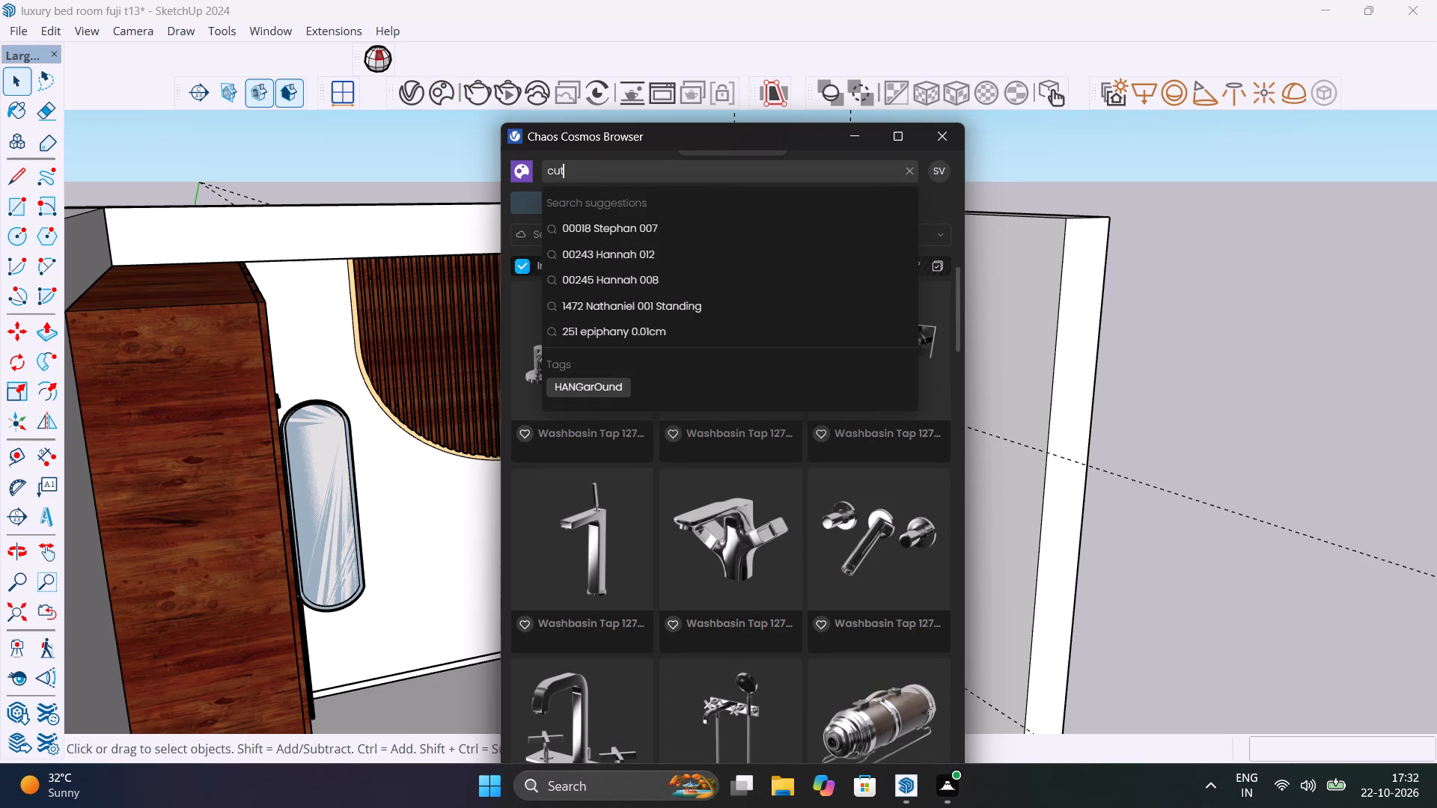
key("BackSpace")
type("RT")
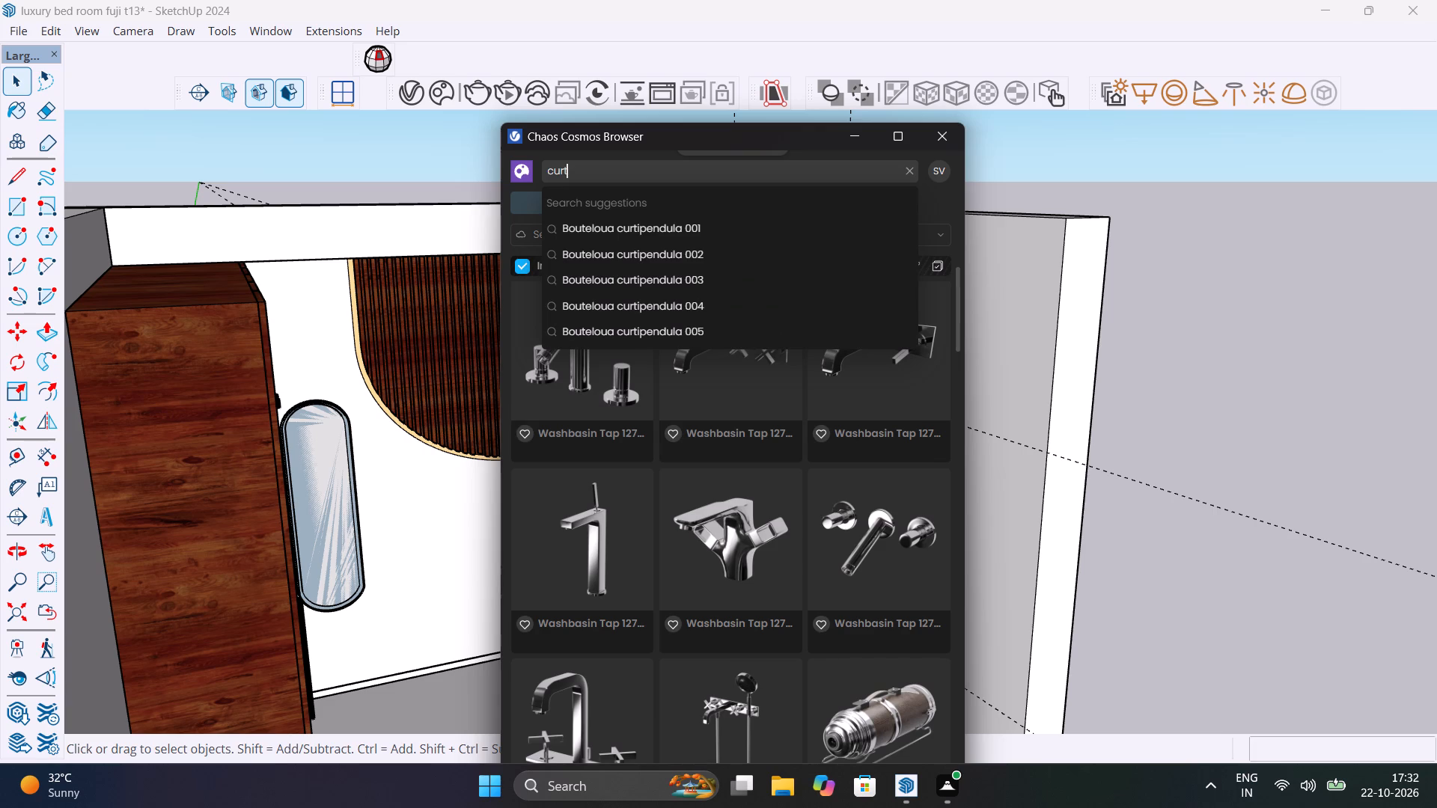
type("EEN")
key("Return")
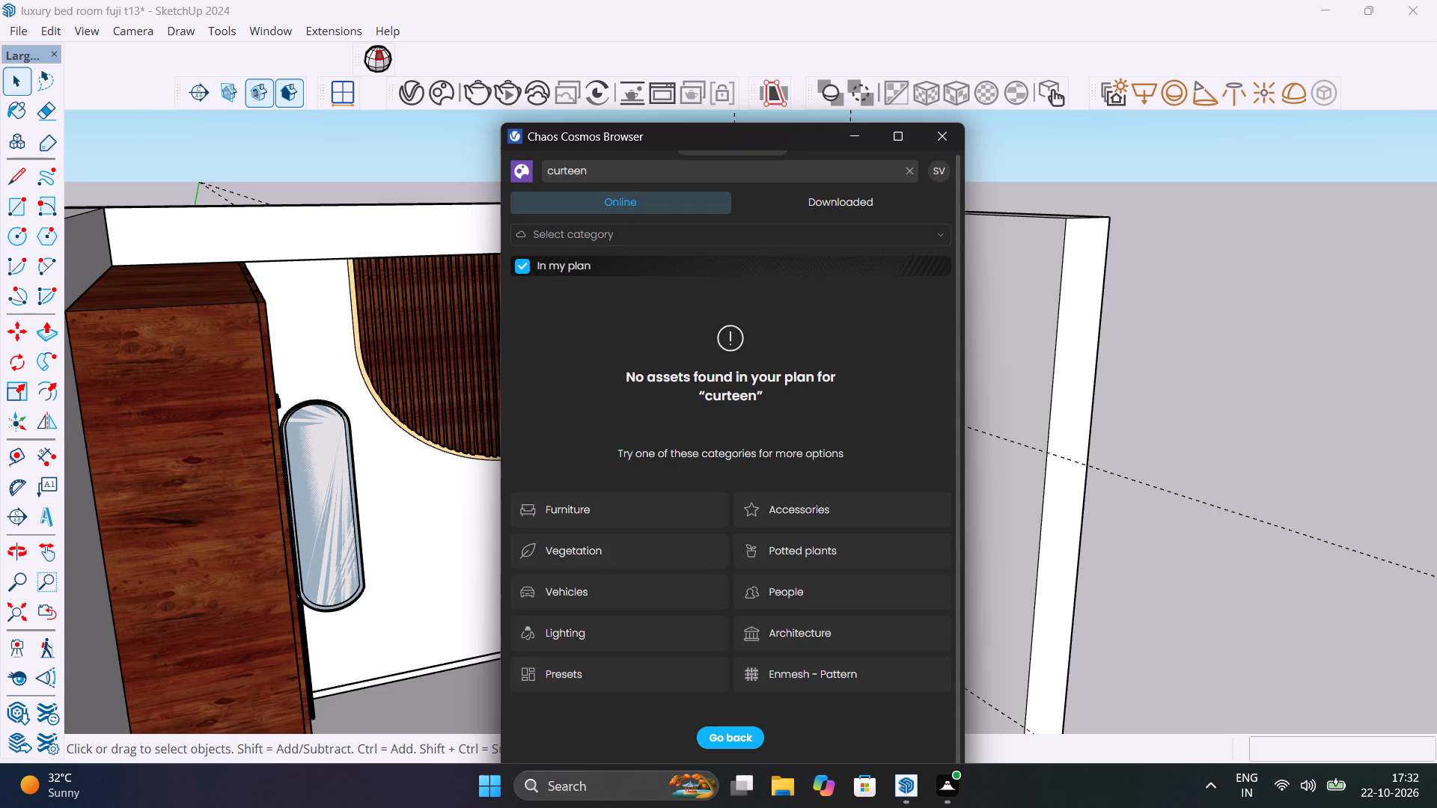
key("BackSpace")
key("BackSpace")
key("BackSpace")
type("AIN")
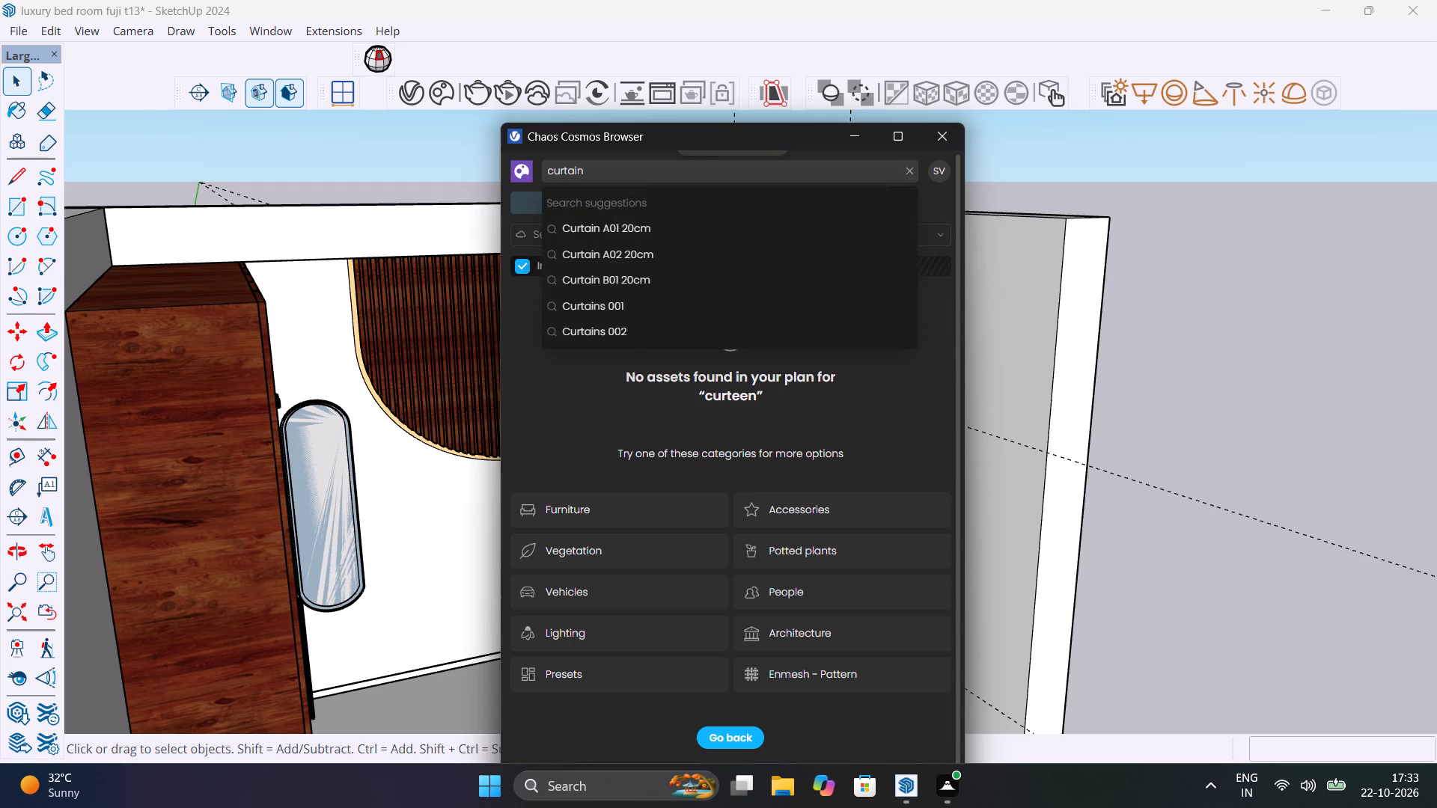
key("Return")
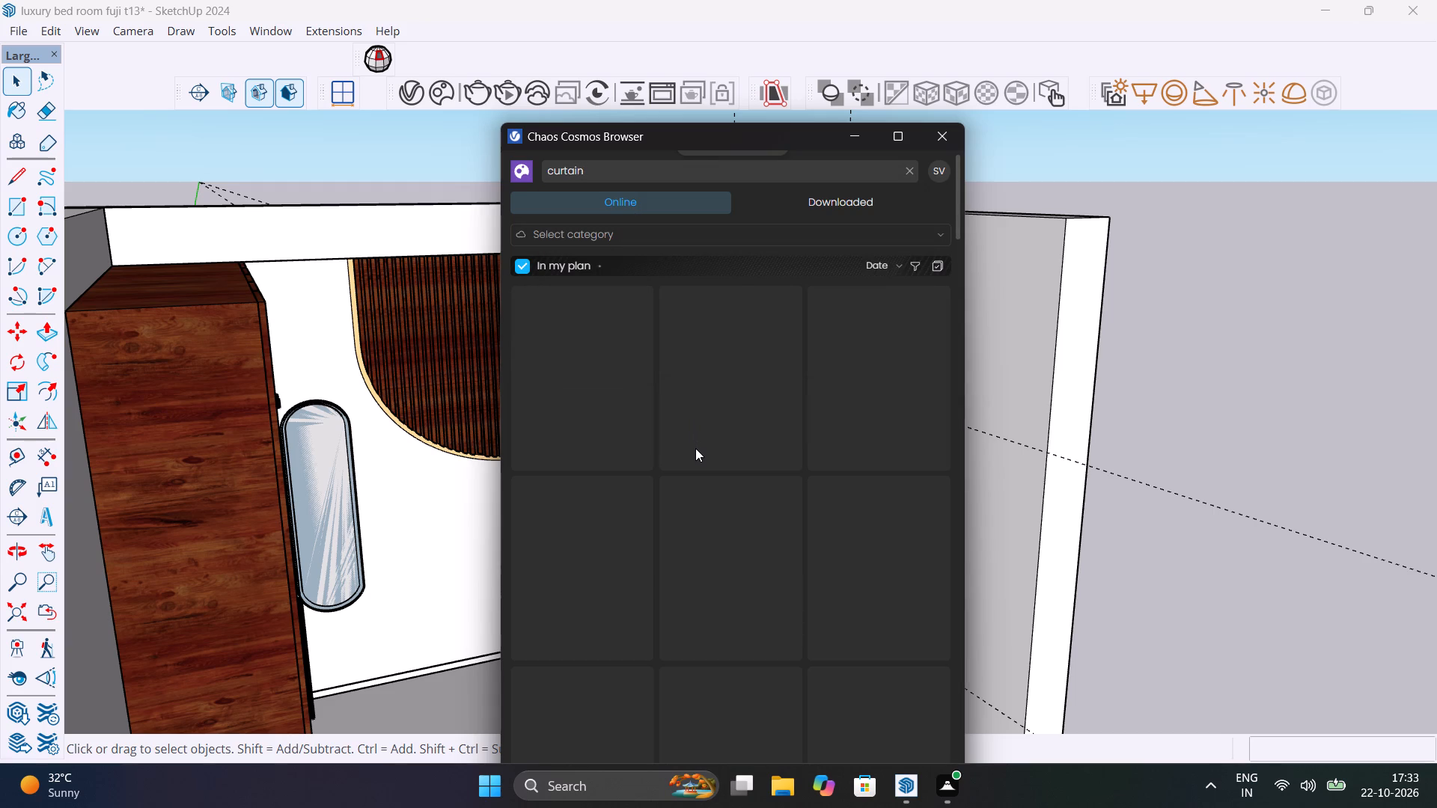
Browse the Chaos Cosmos curtain results for a design that suits the sliding window, and close the browser.
scroll(698, 451, "down", 16)
scroll(698, 451, "up", 11)
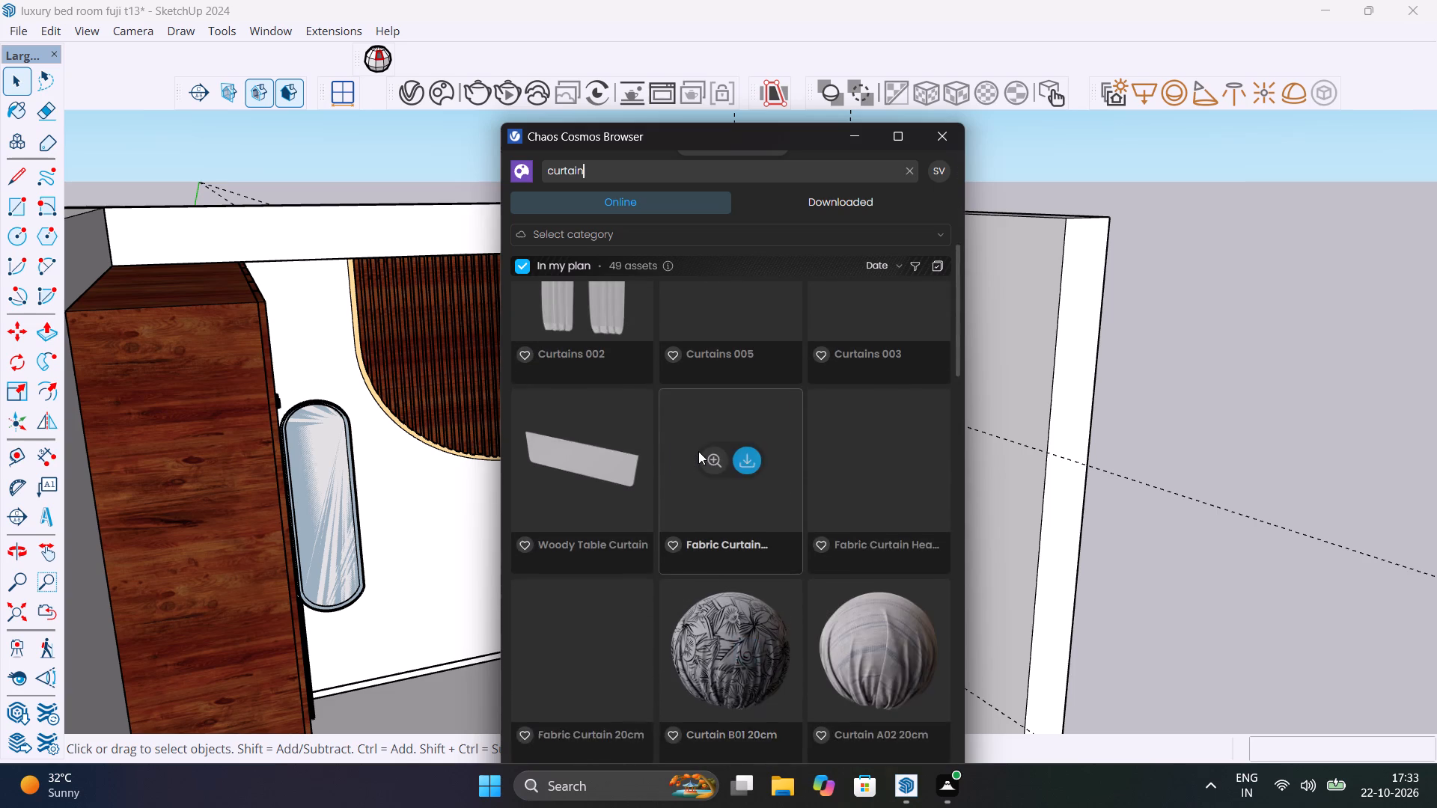
scroll(698, 451, "up", 8)
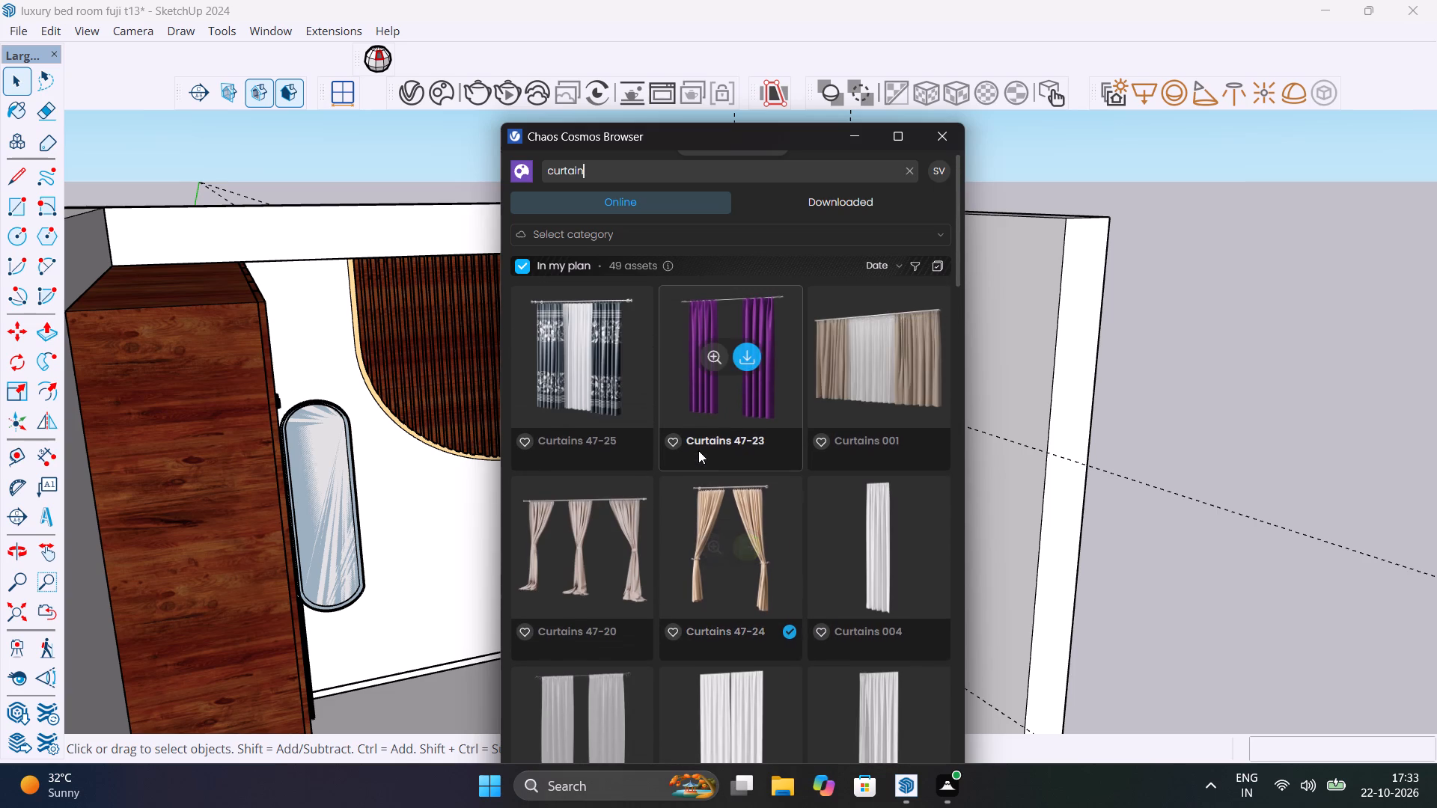
scroll(698, 450, "down", 9)
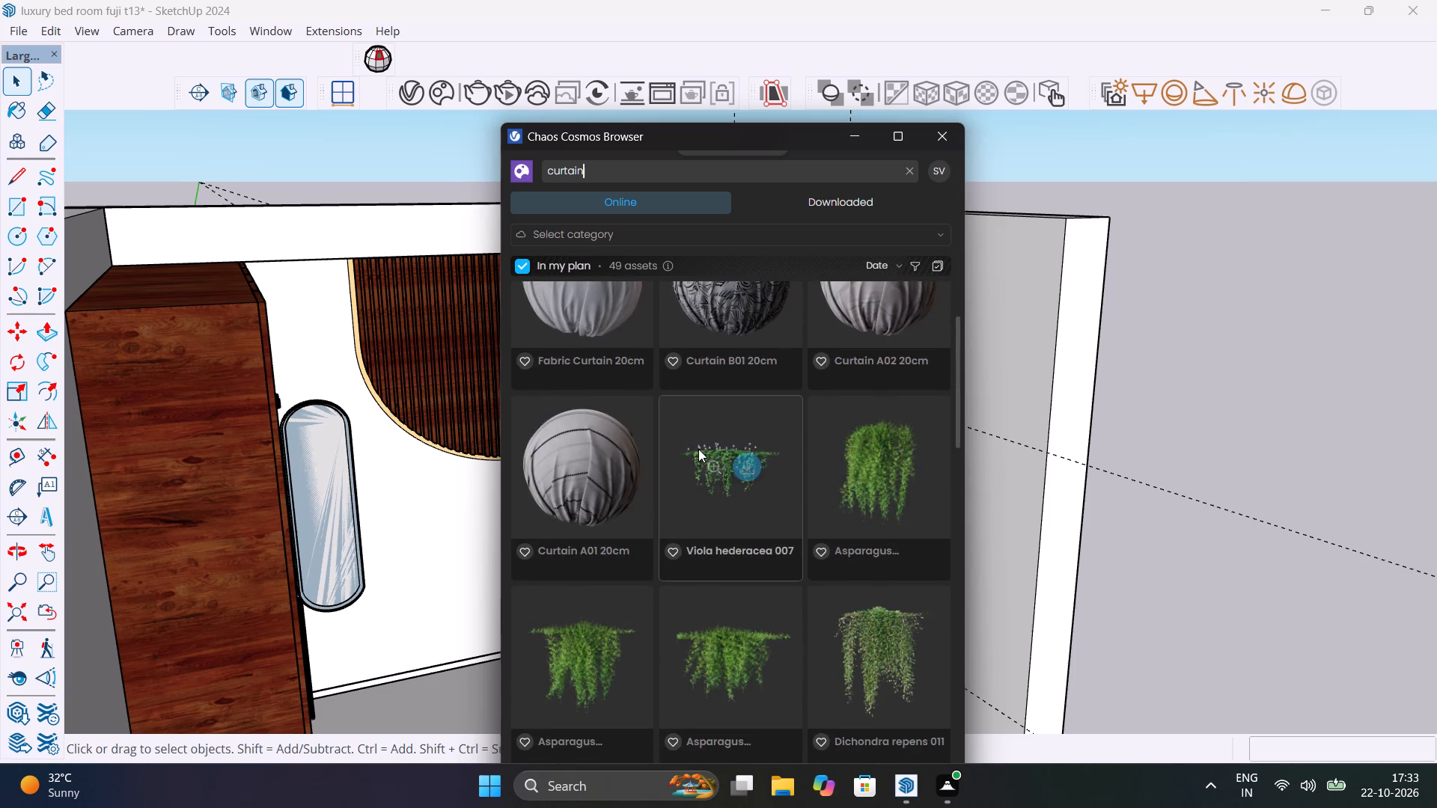
scroll(698, 449, "down", 14)
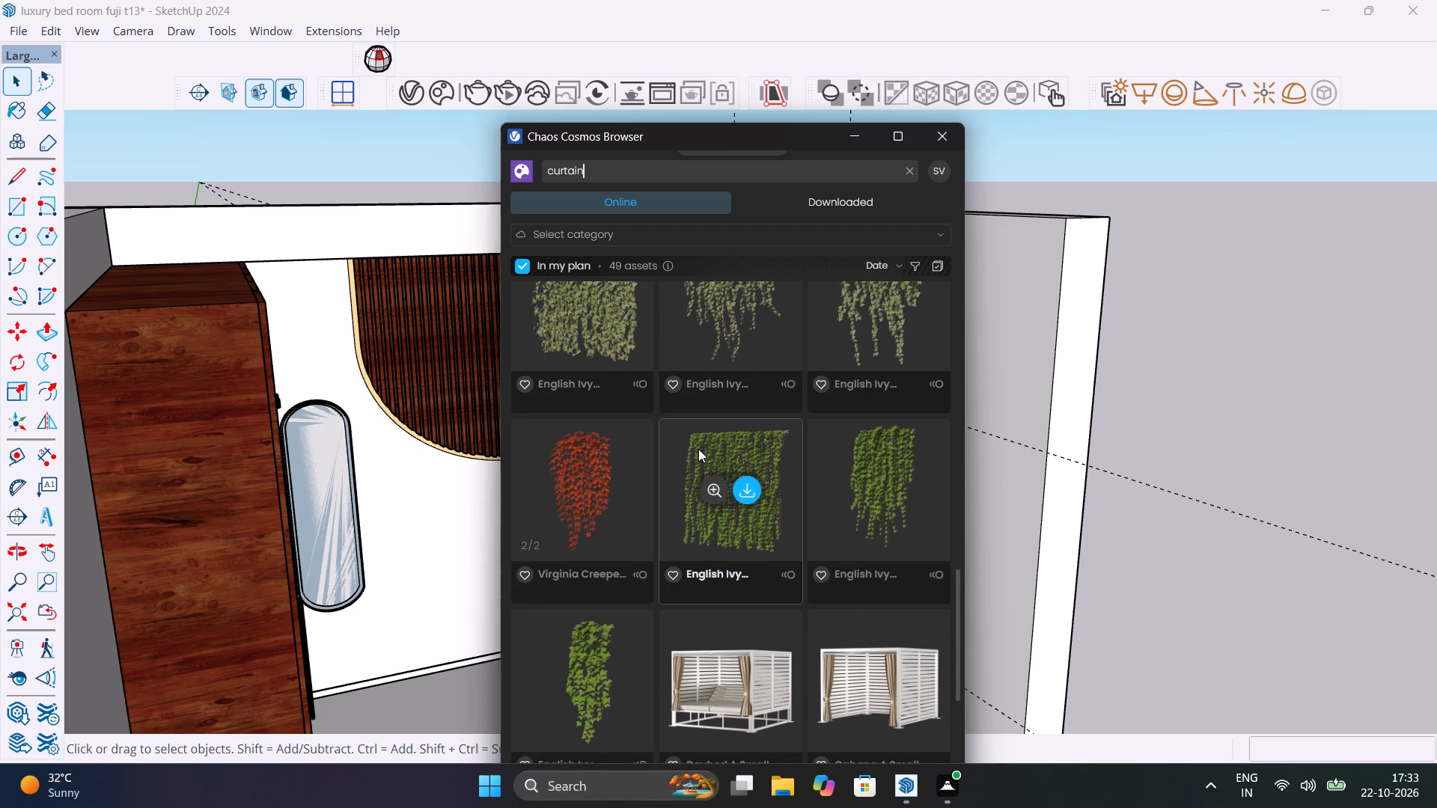
scroll(698, 449, "down", 4)
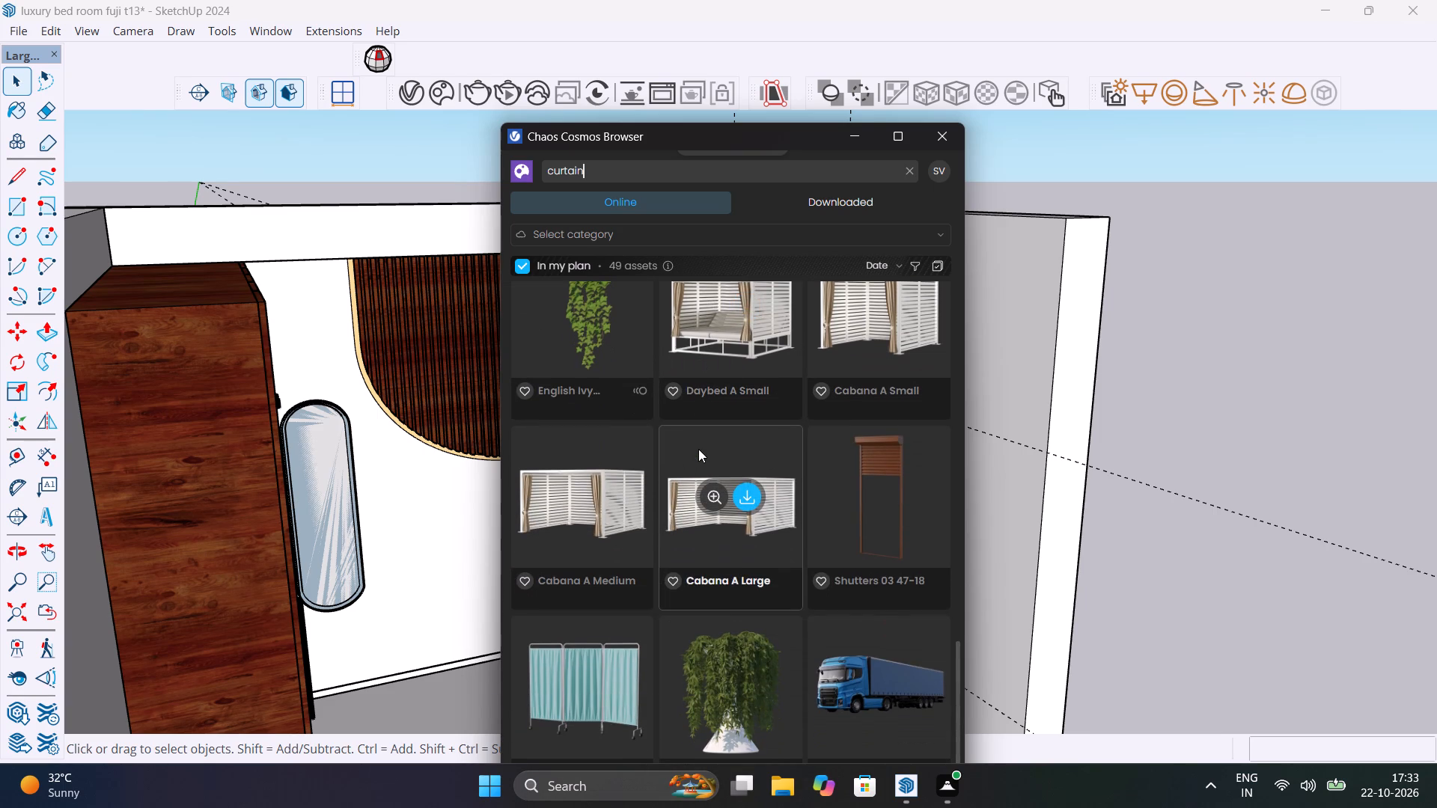
scroll(698, 449, "down", 1)
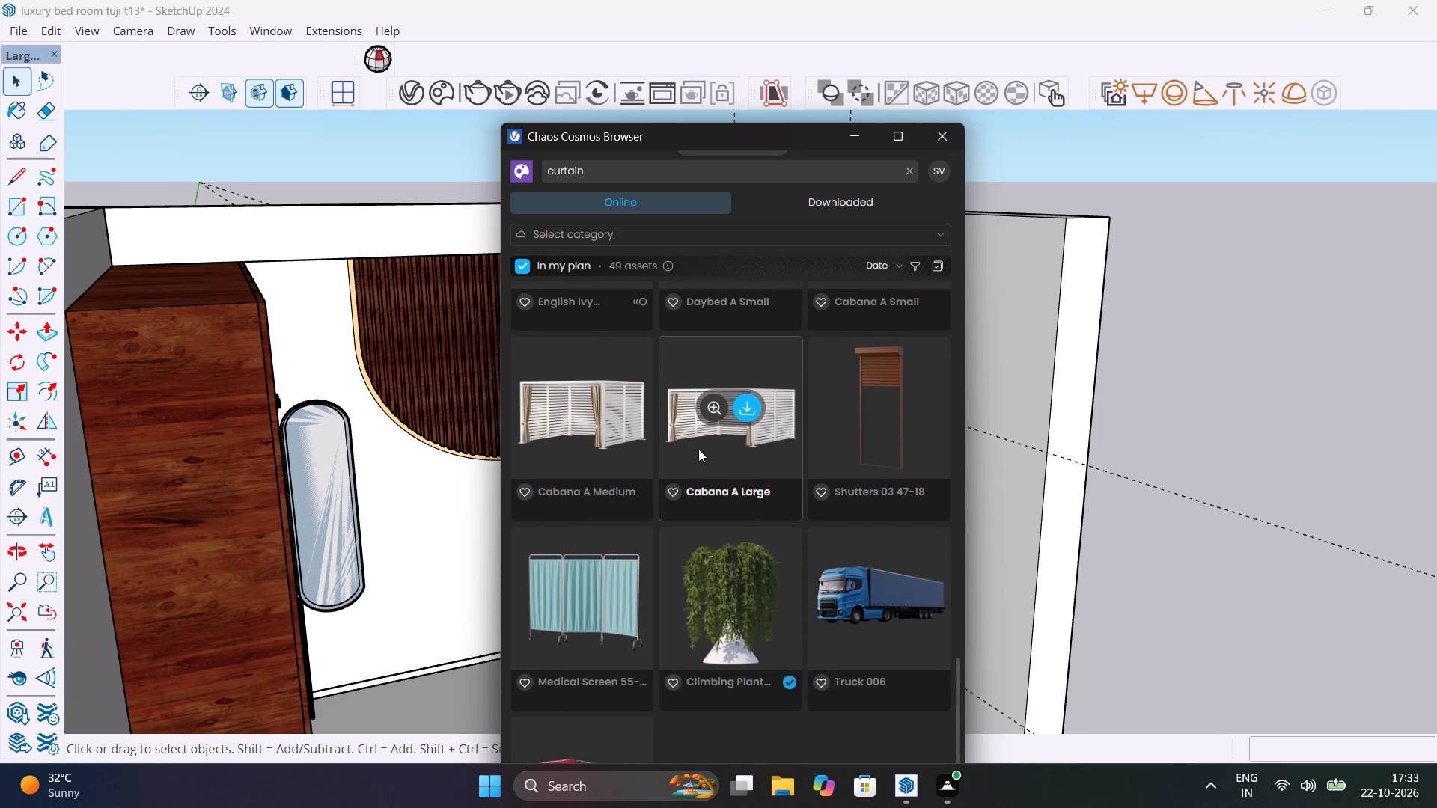
scroll(698, 449, "down", 4)
scroll(698, 449, "up", 1)
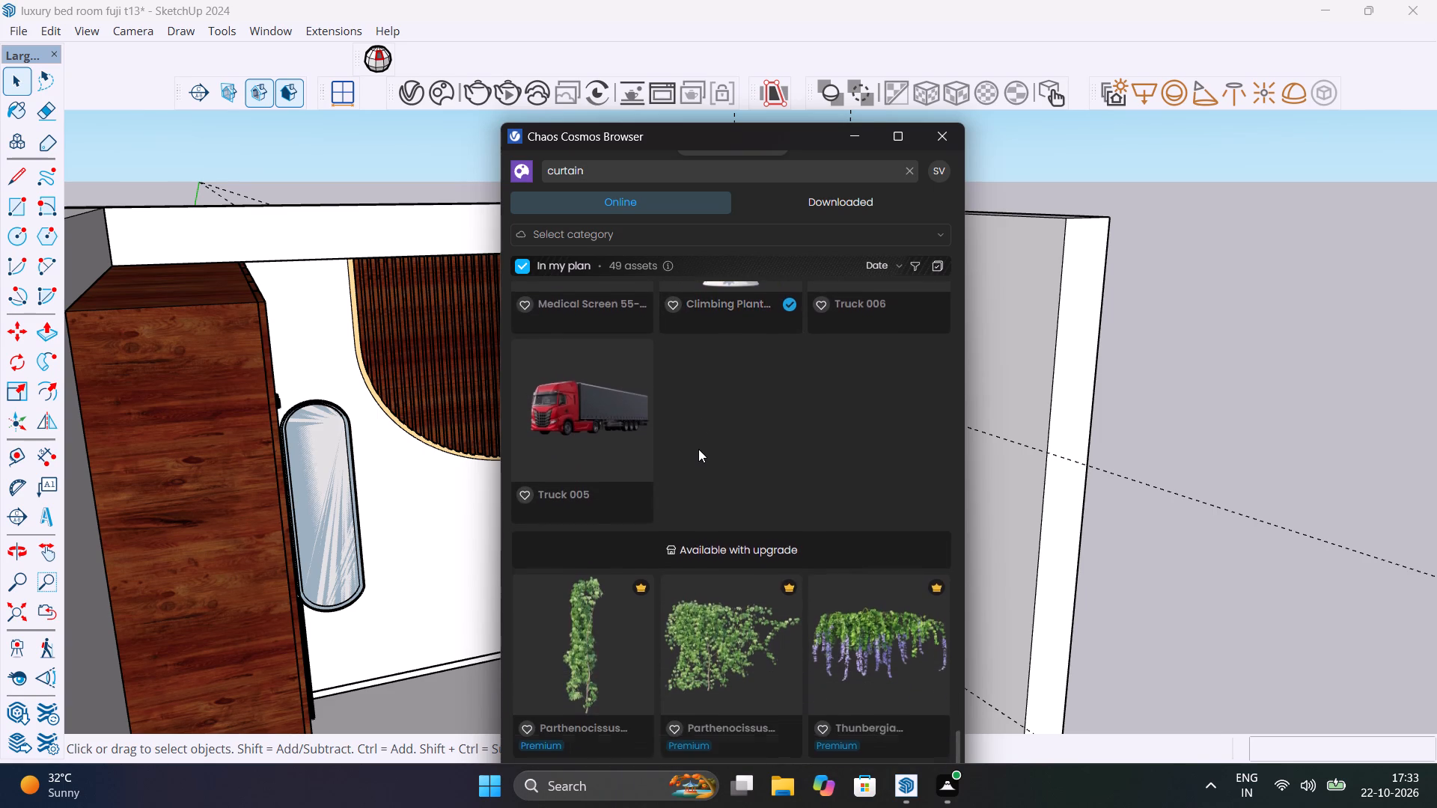
scroll(698, 449, "up", 4)
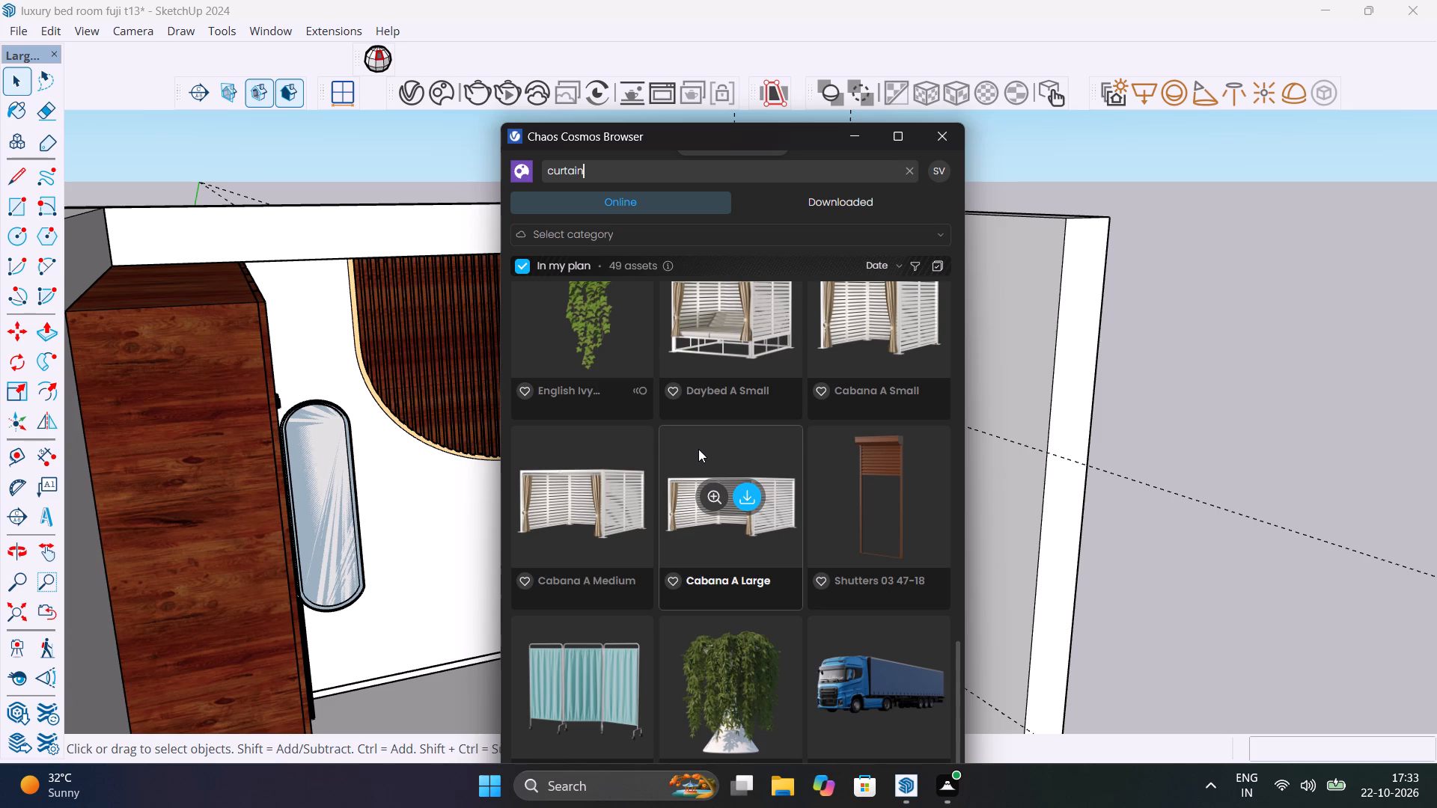
scroll(698, 449, "down", 5)
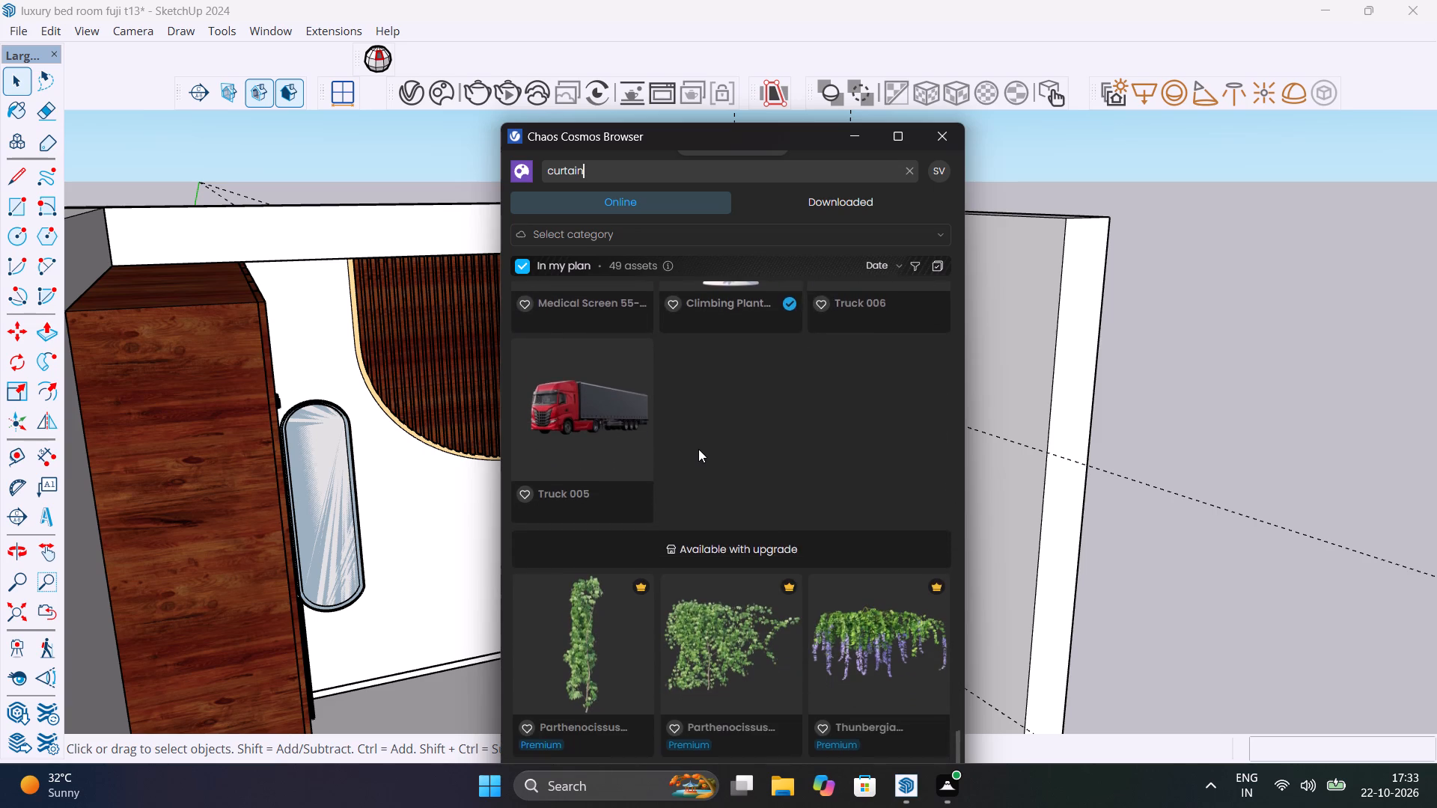
scroll(698, 449, "down", 9)
scroll(698, 448, "up", 8)
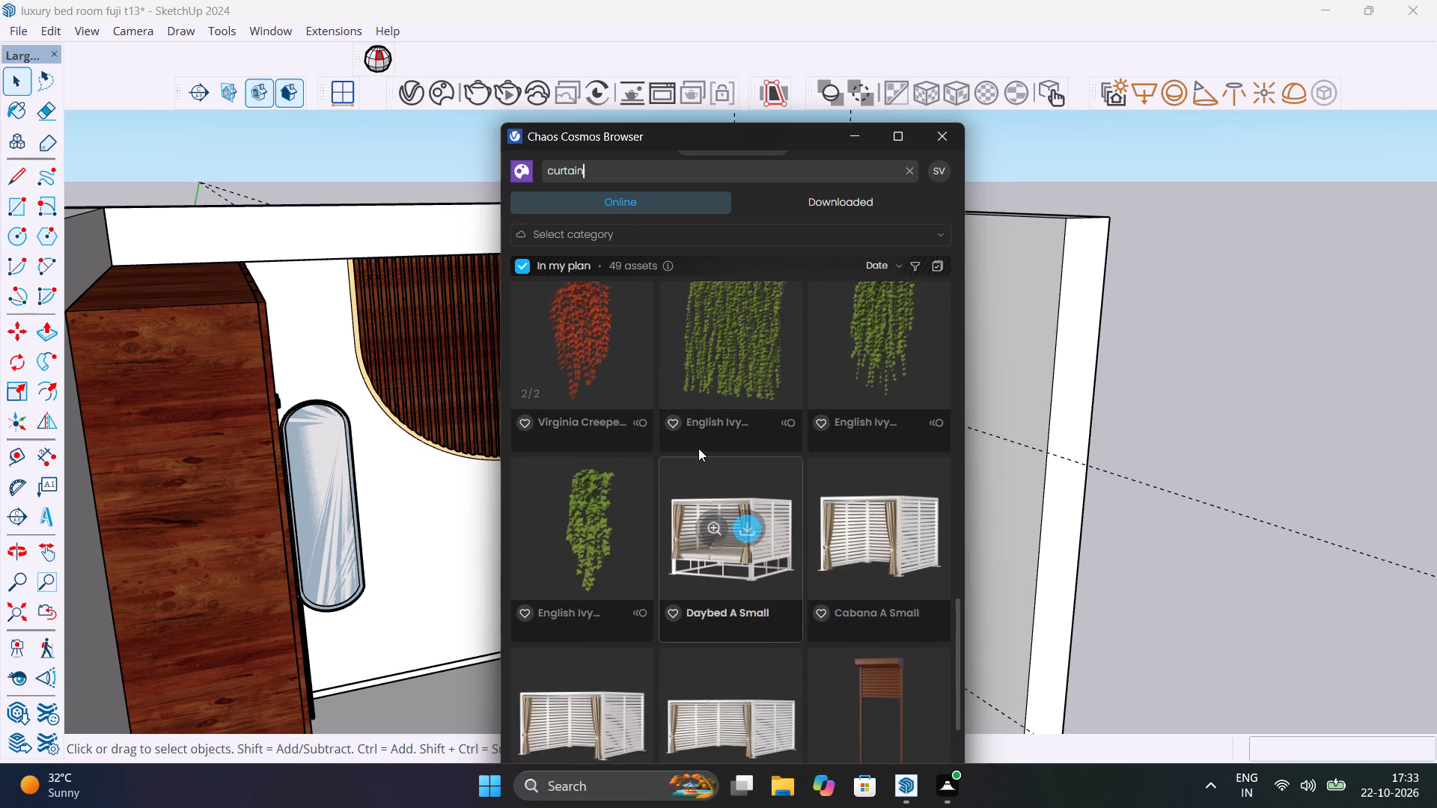
scroll(698, 448, "up", 14)
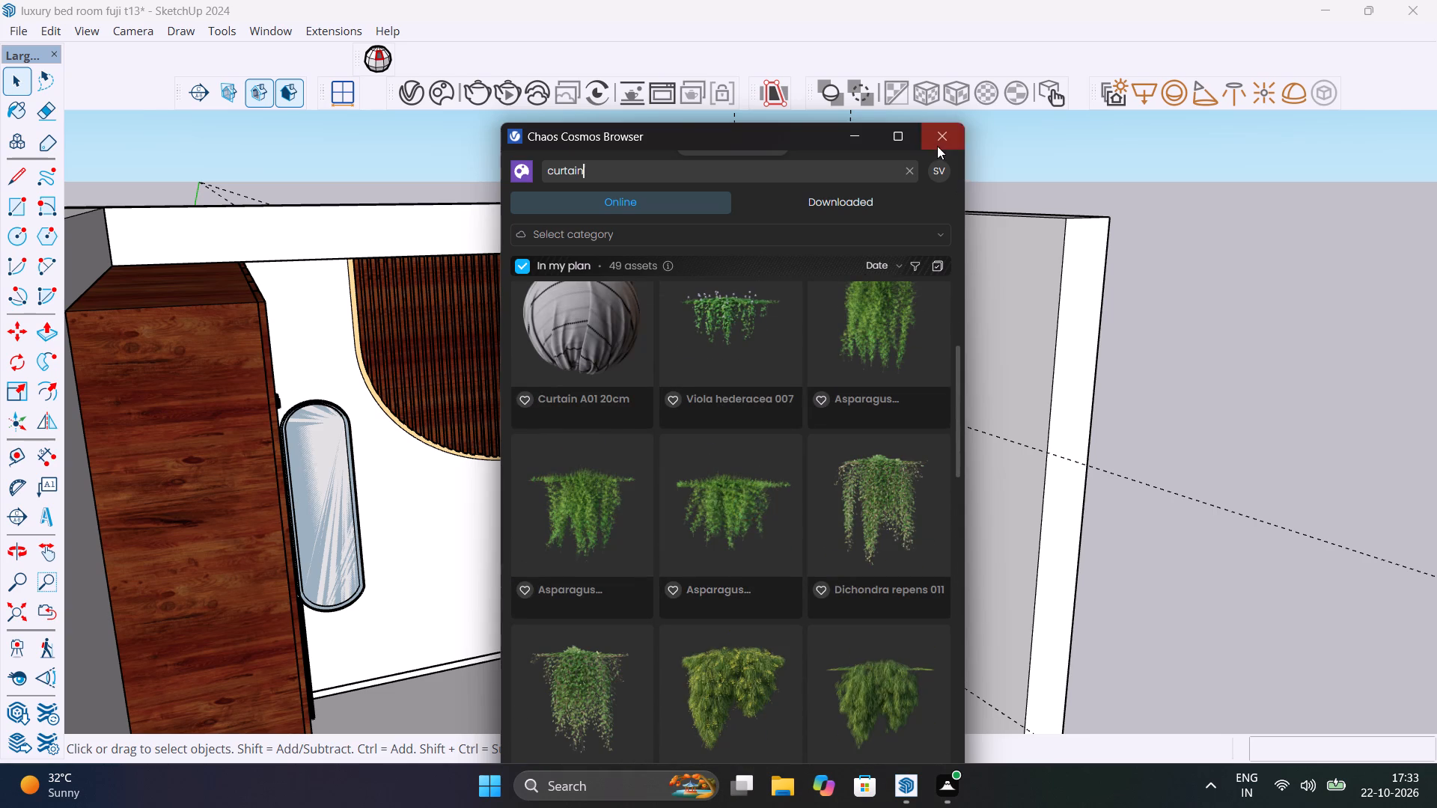
left_click(937, 145)
Open 3D Warehouse and search its models for "CURTAIN", replacing the previous search term.
left_click(275, 32)
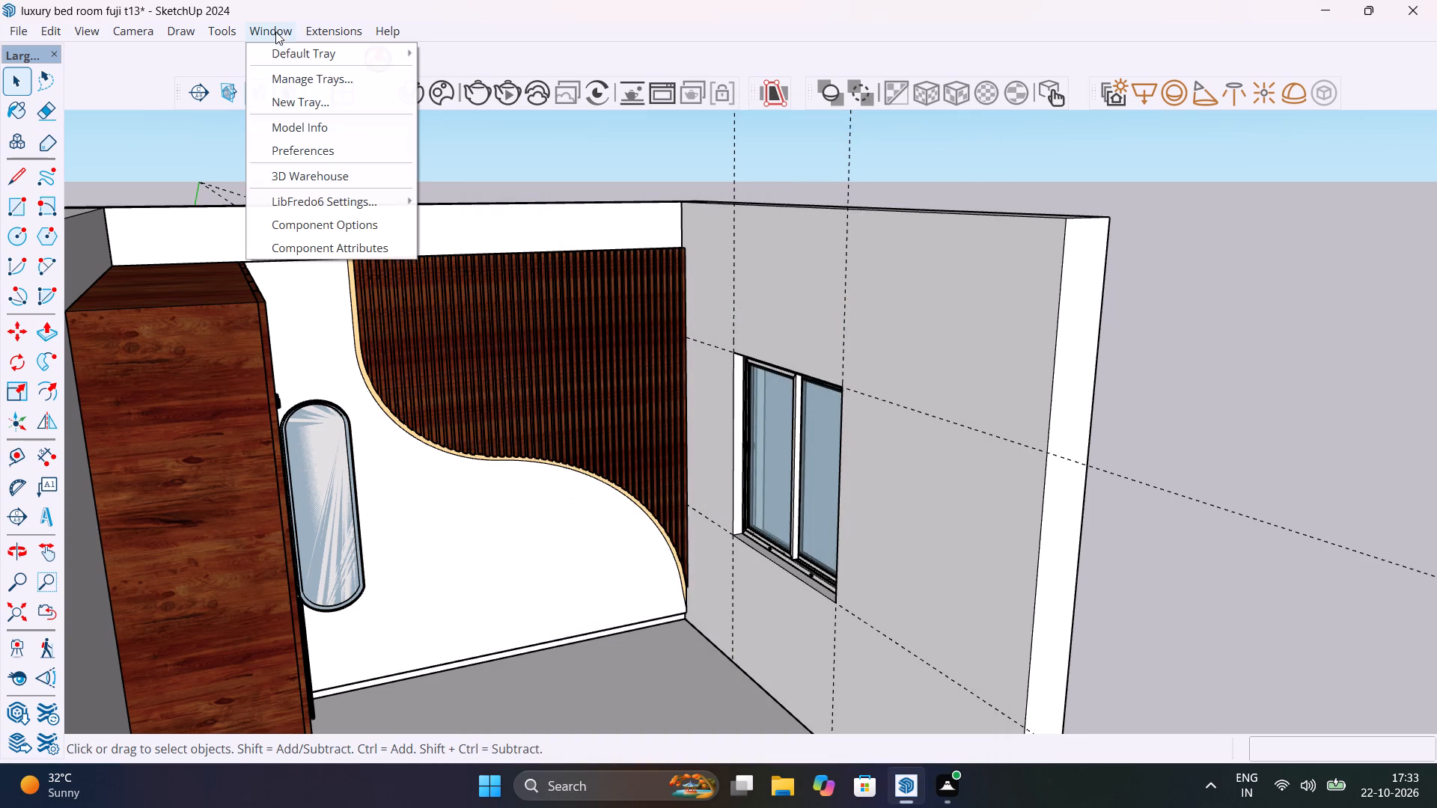
left_click(336, 180)
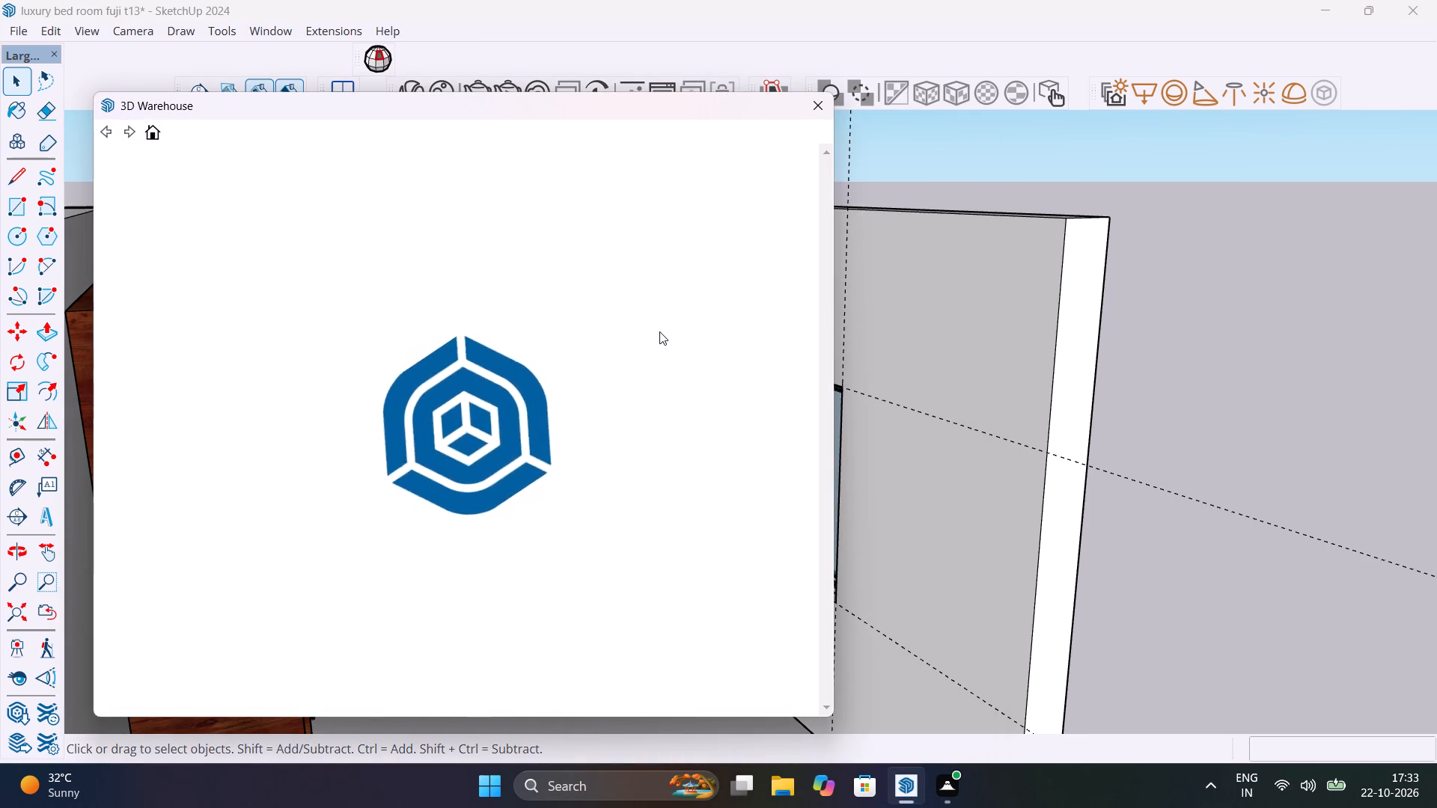
left_click(466, 178)
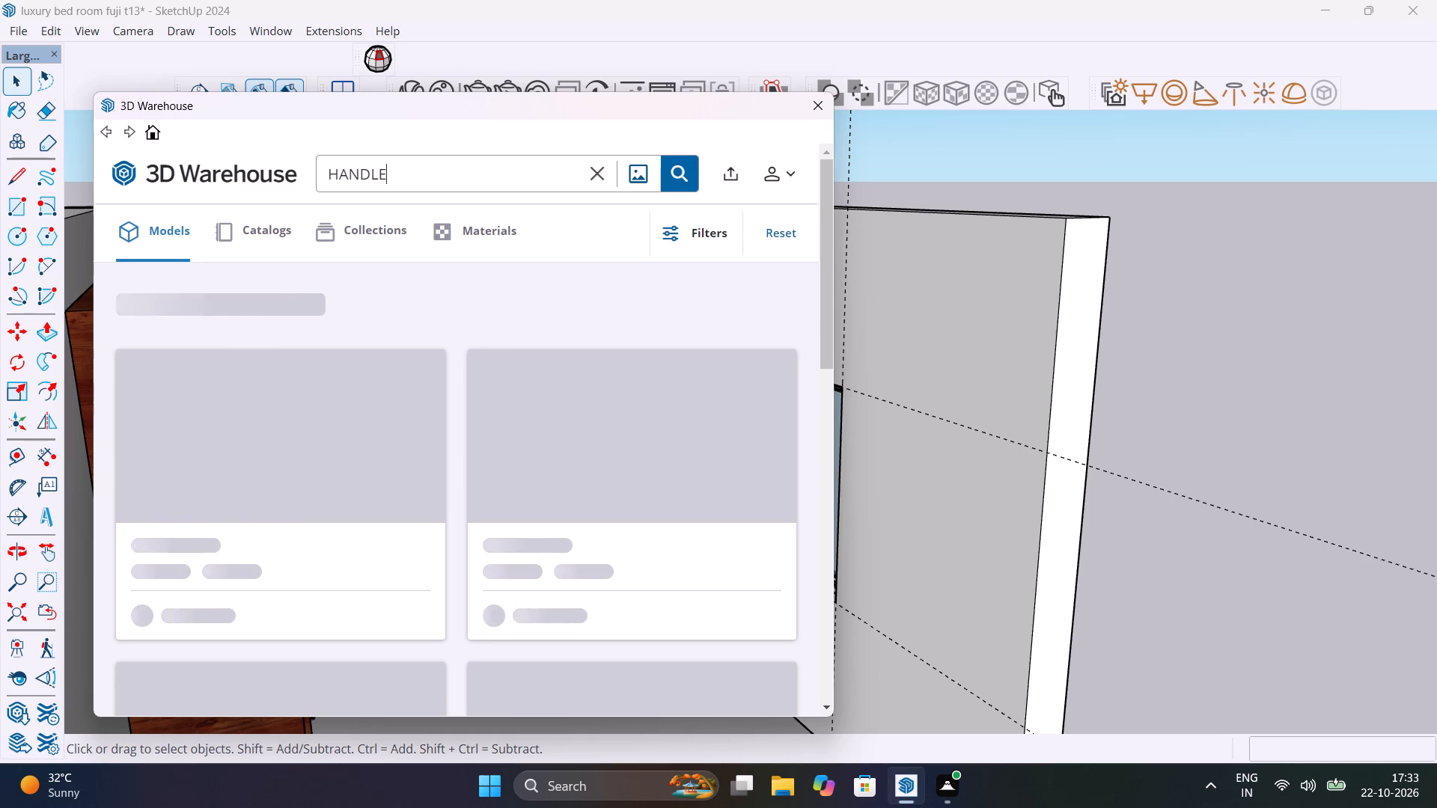
key("BackSpace")
key("BackSpace")
key("BackSpace")
key("BackSpace")
key("BackSpace")
key("BackSpace")
key("BackSpace")
key("BackSpace")
key("BackSpace")
key("BackSpace")
key("BackSpace")
key("BackSpace")
key("BackSpace")
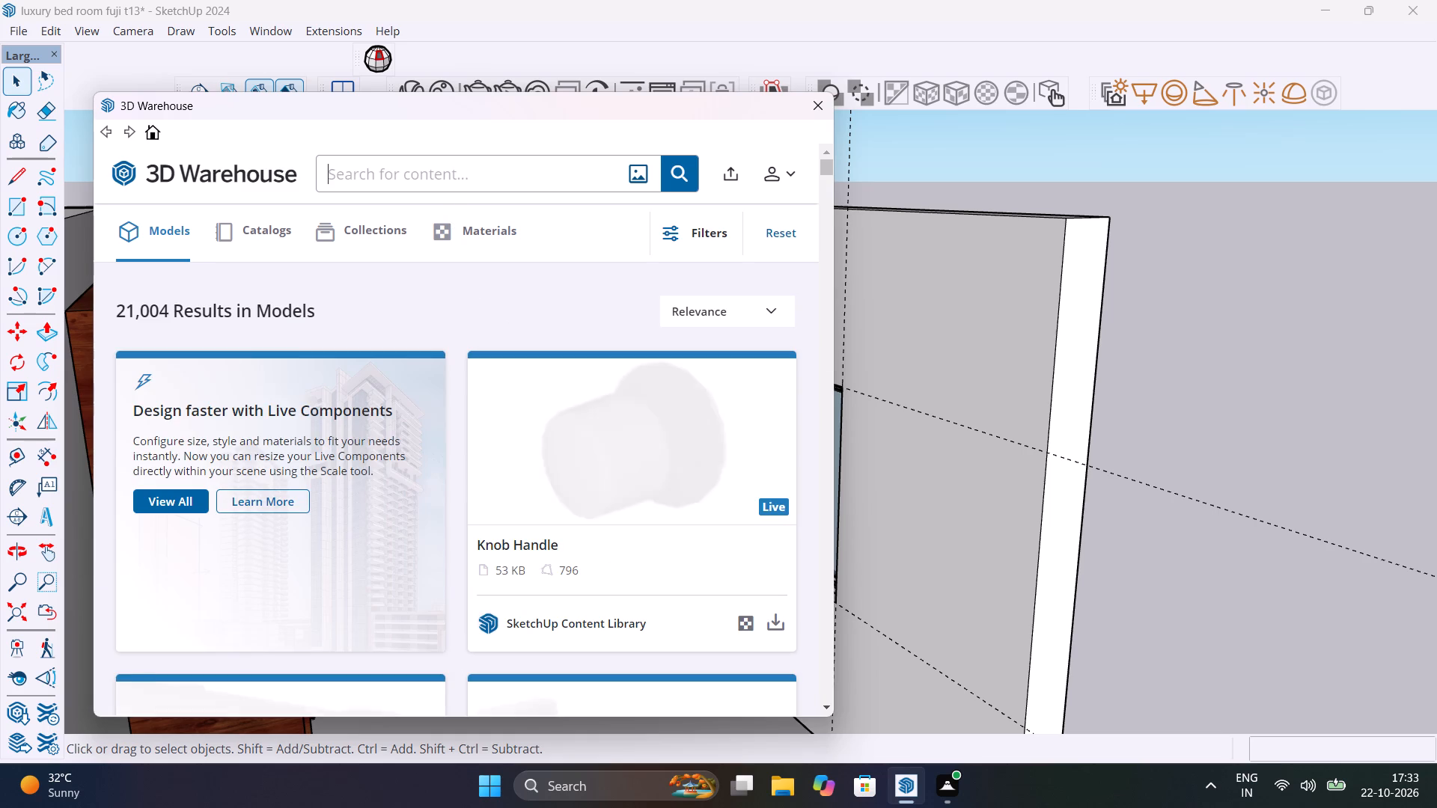
key("c")
type("URTAIN")
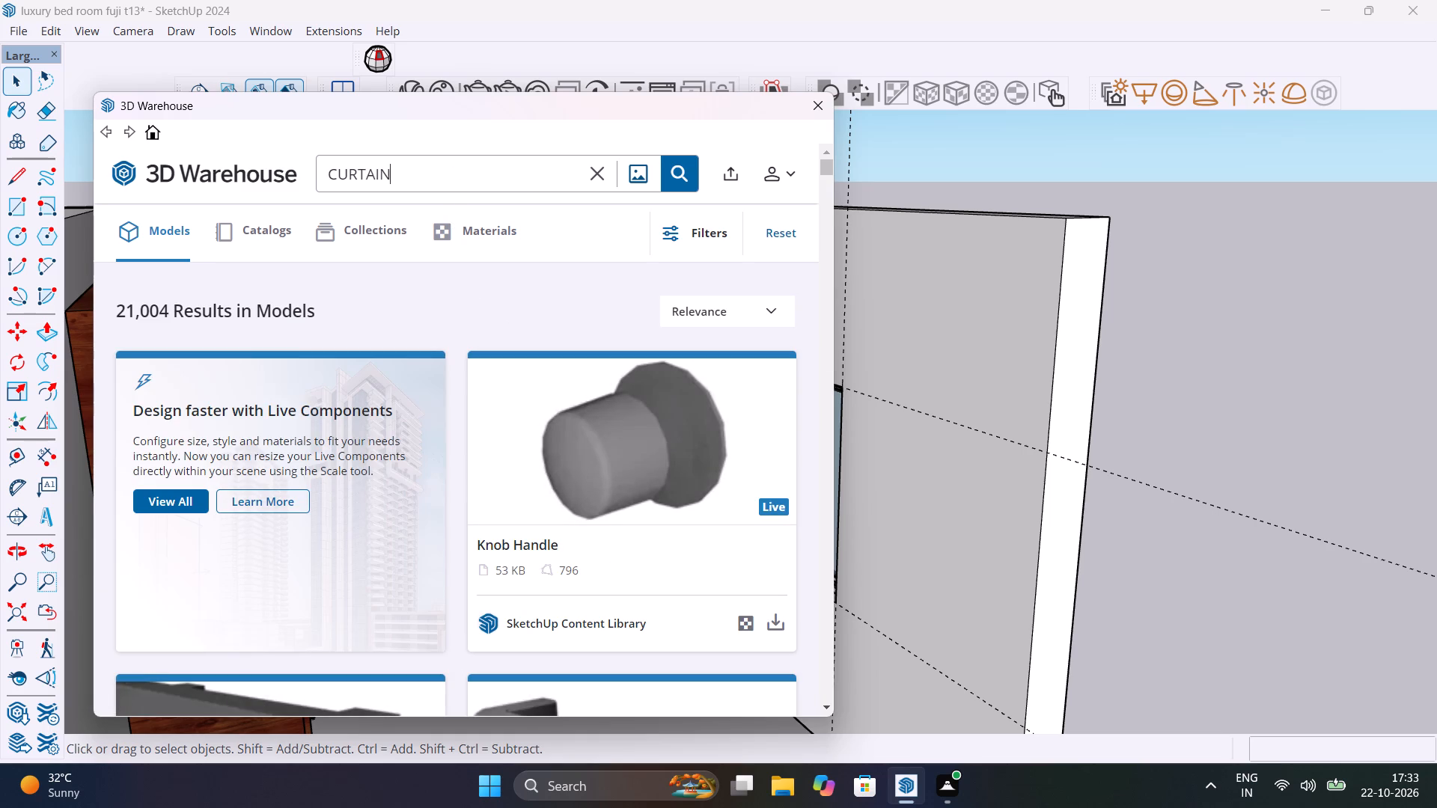
key("Return")
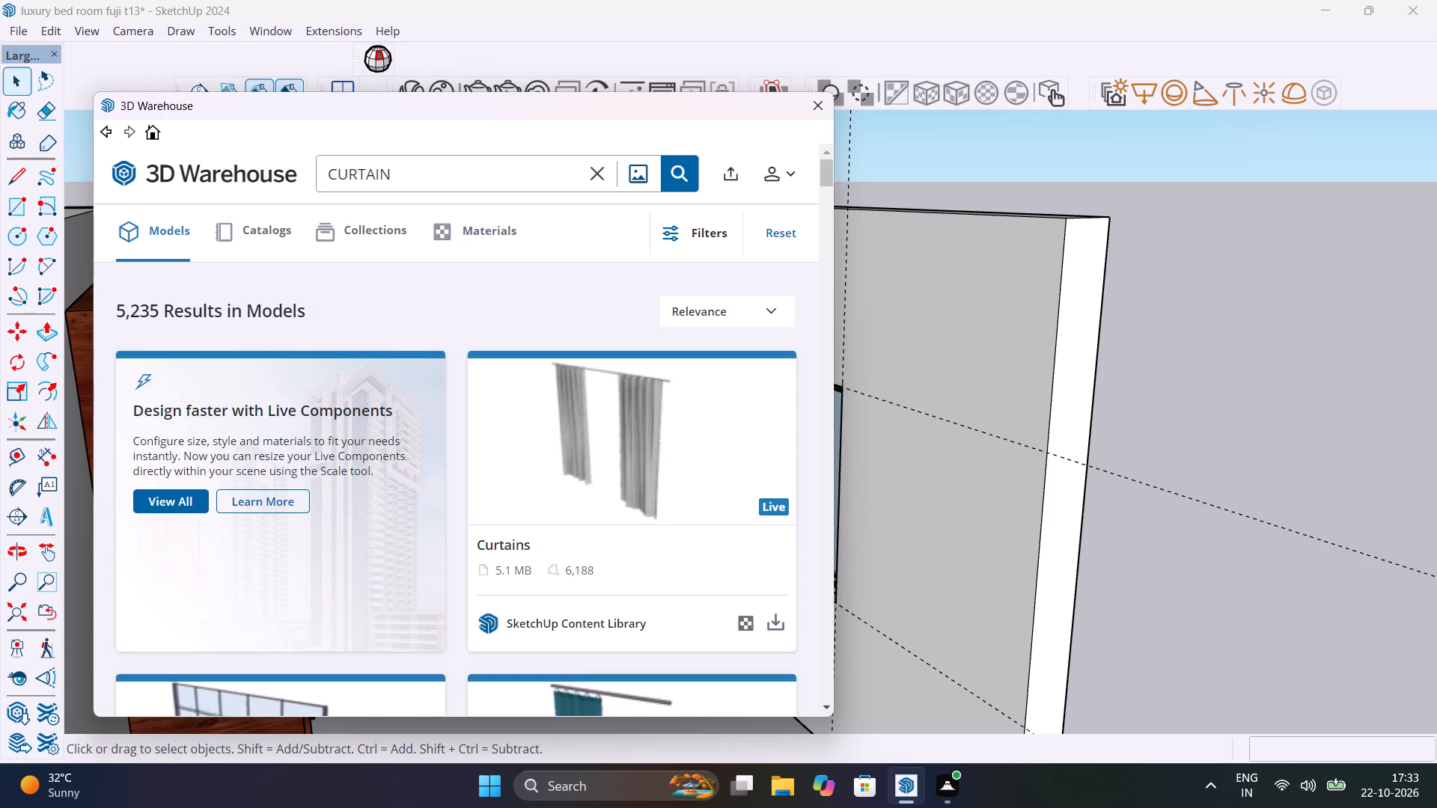
Browse the 3D Warehouse curtain results for a blind or curtain design that suits the sliding window.
scroll(489, 356, "down", 4)
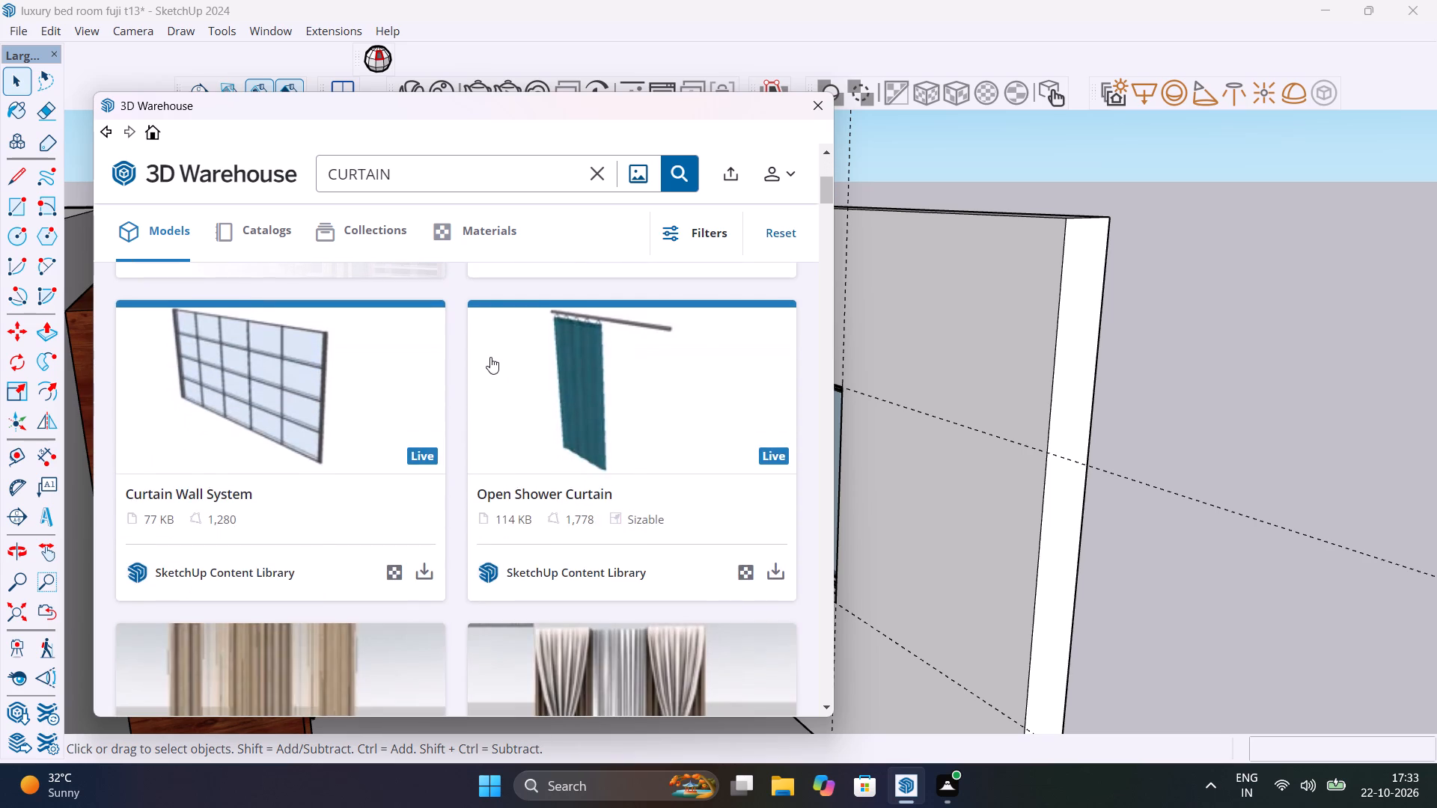
scroll(490, 357, "down", 9)
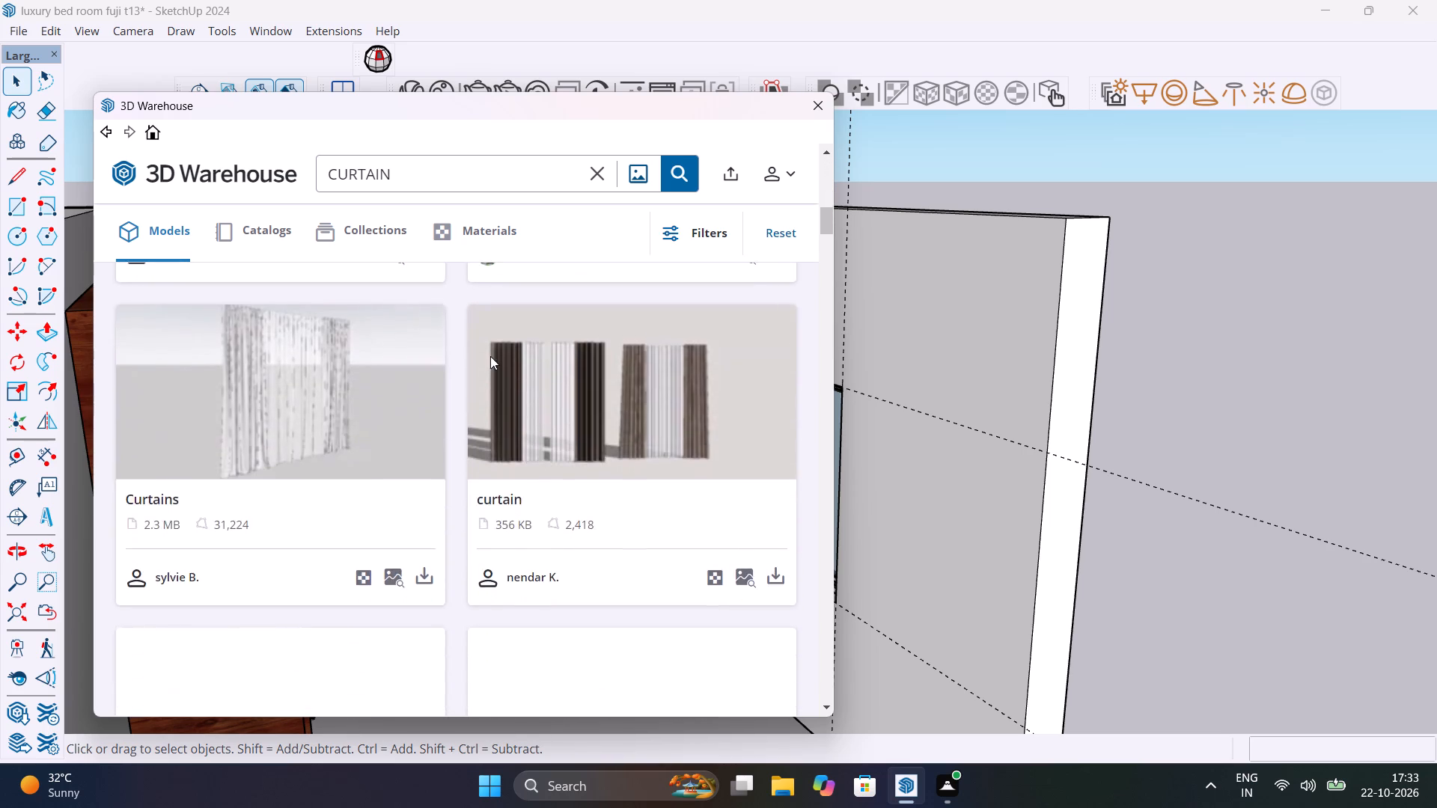
scroll(490, 356, "down", 1)
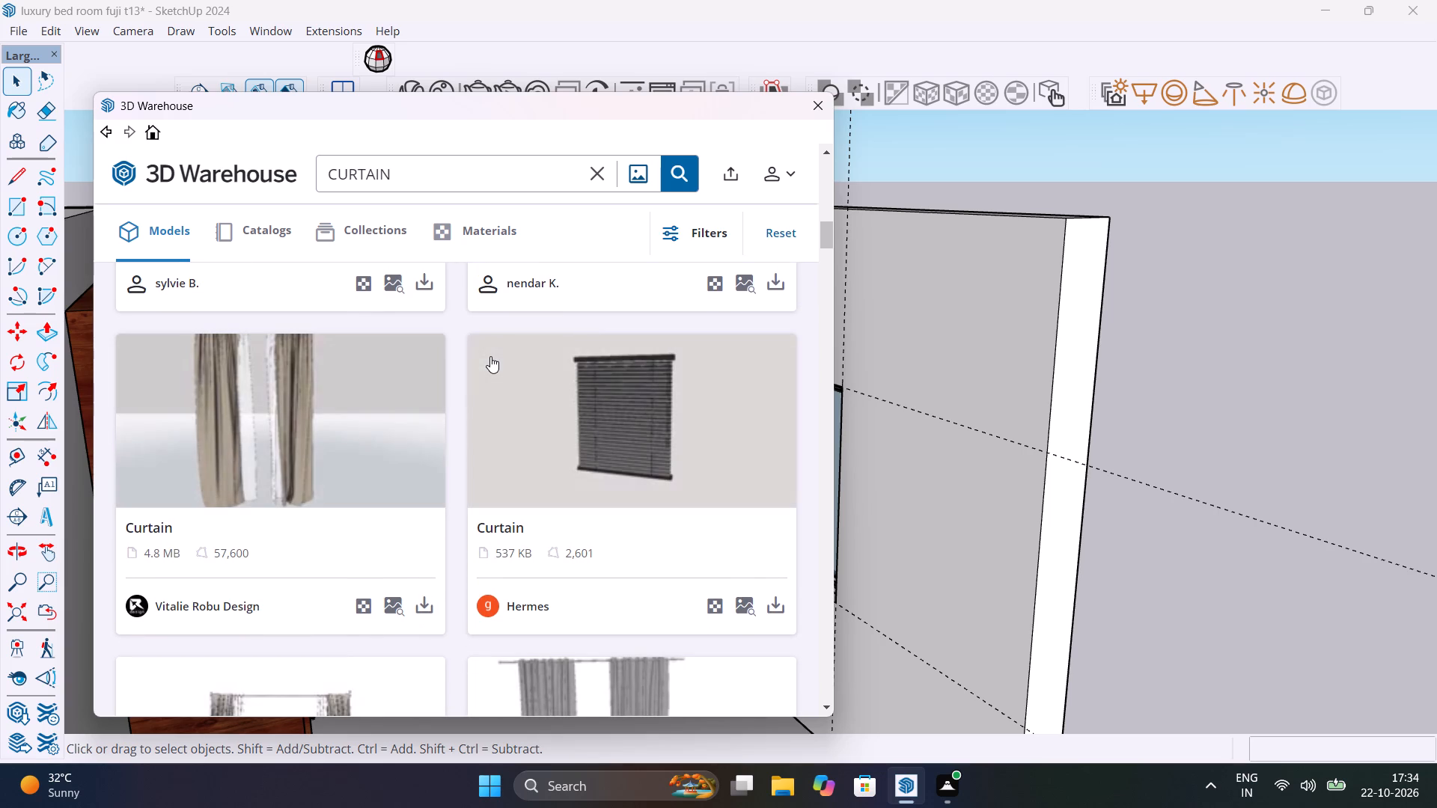
scroll(490, 356, "down", 4)
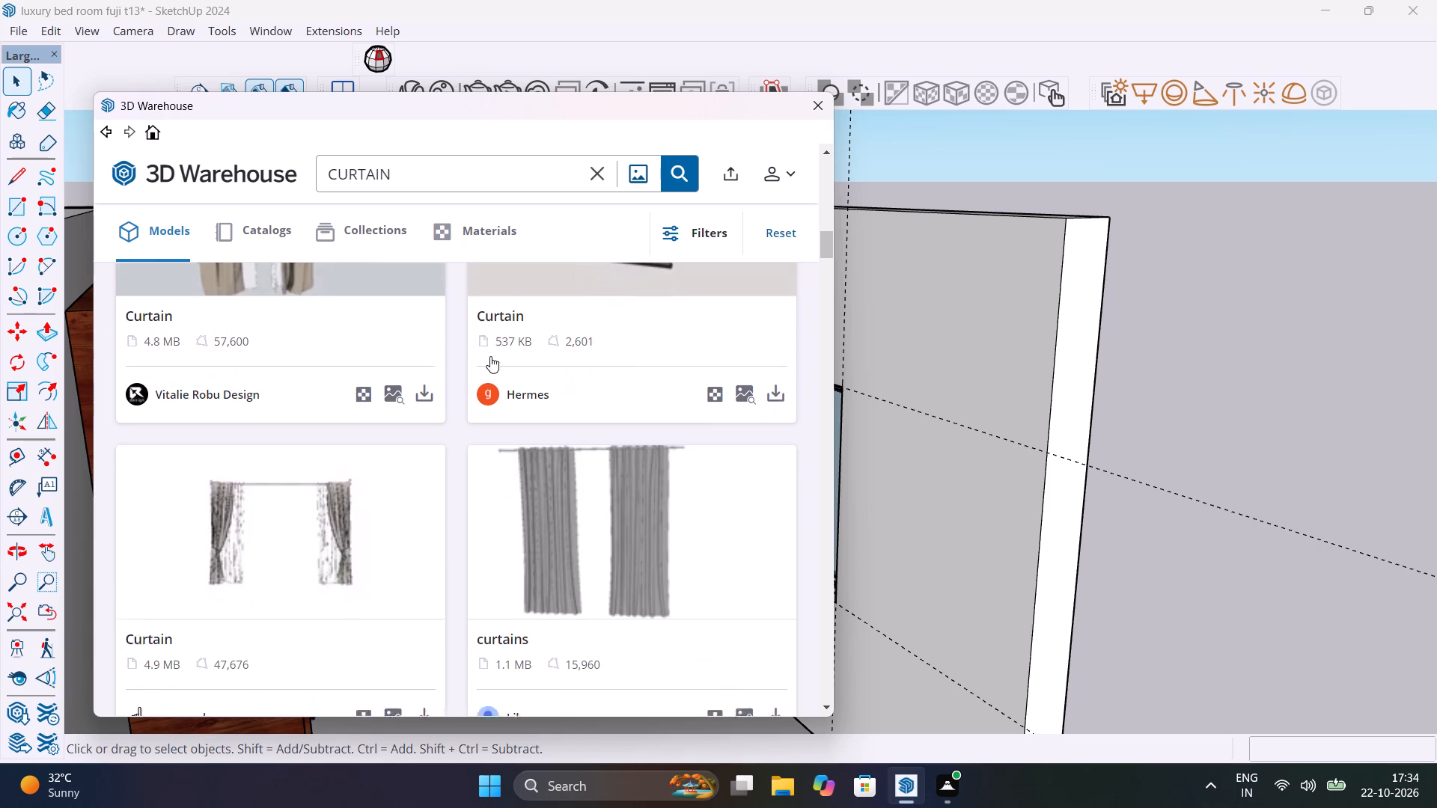
scroll(490, 356, "down", 7)
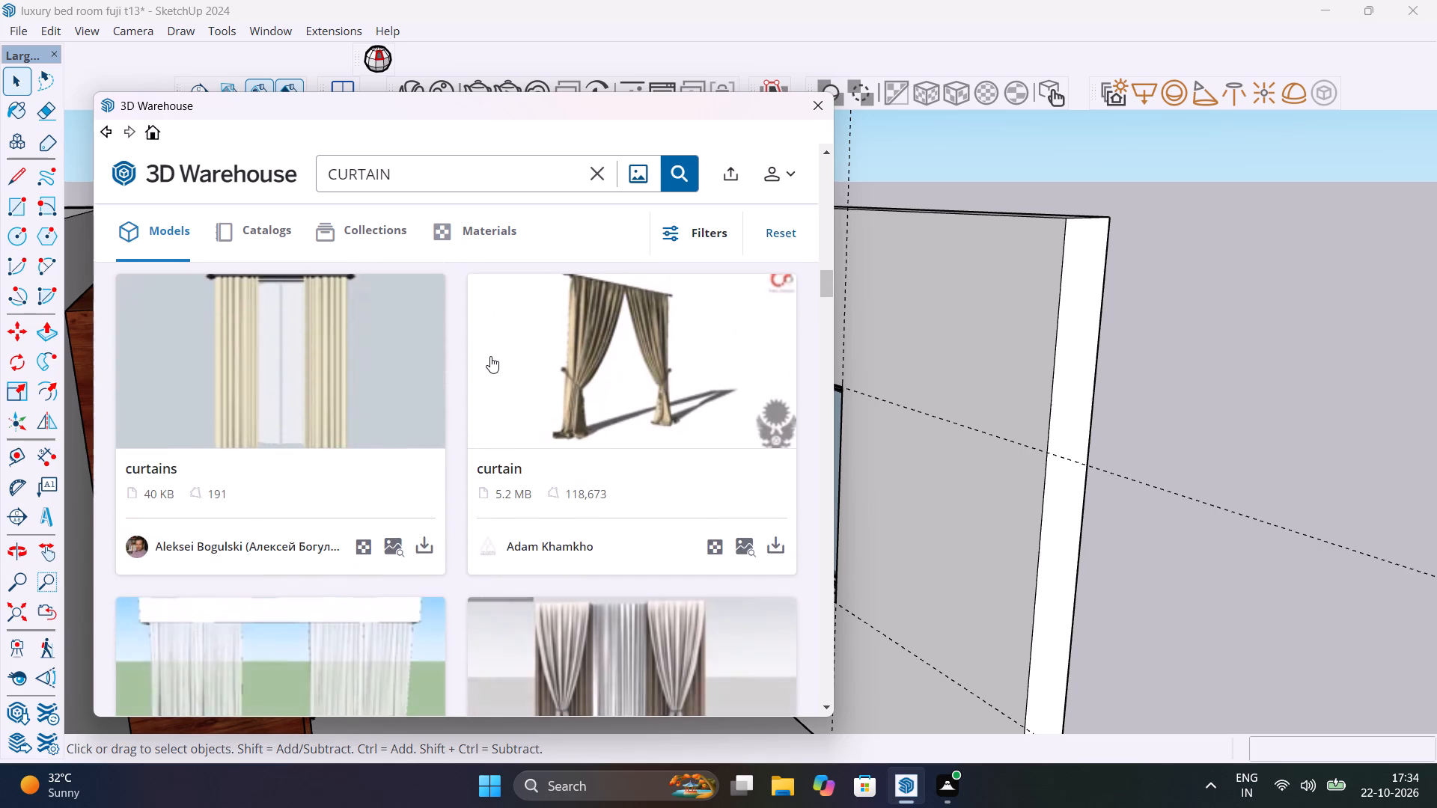
scroll(490, 356, "down", 9)
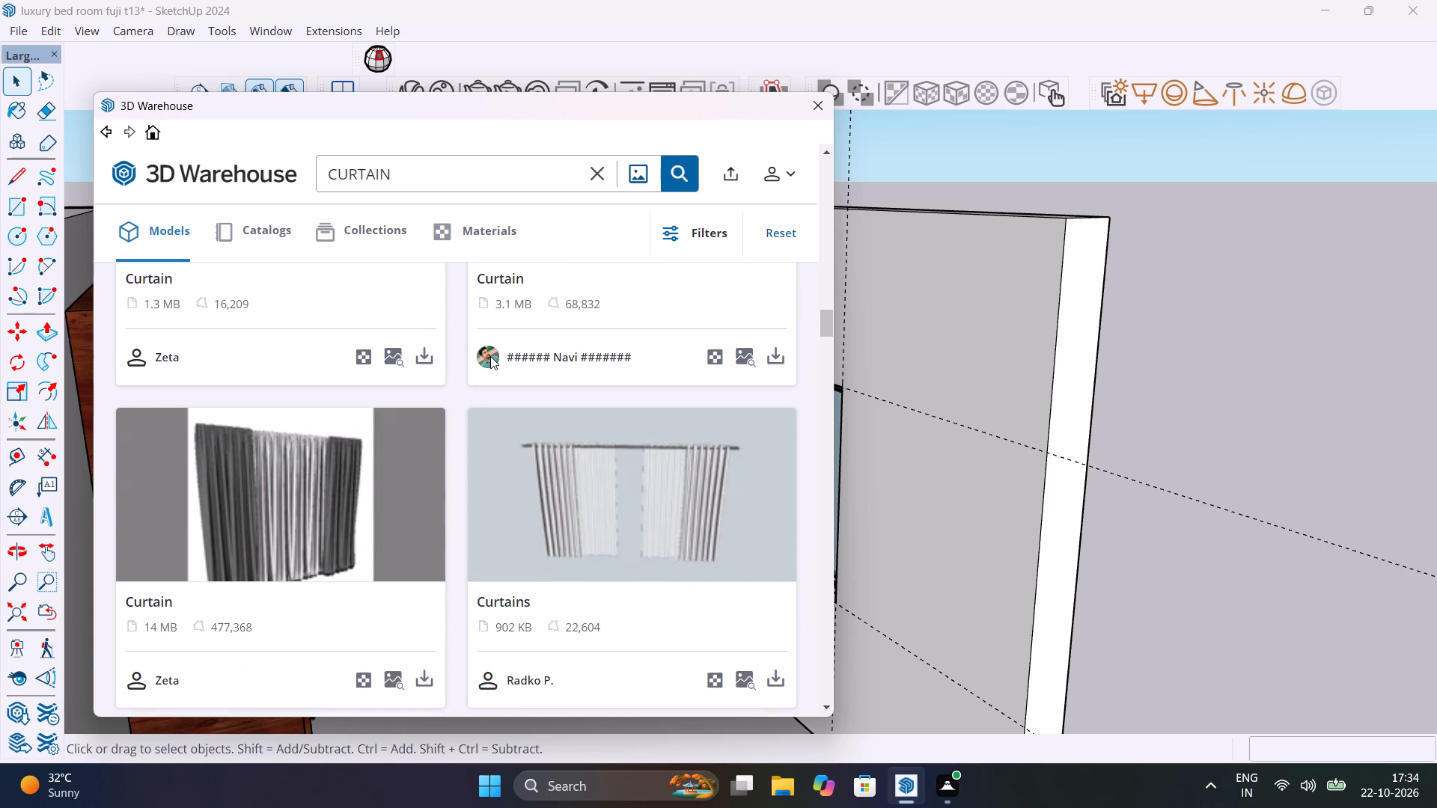
scroll(490, 356, "down", 8)
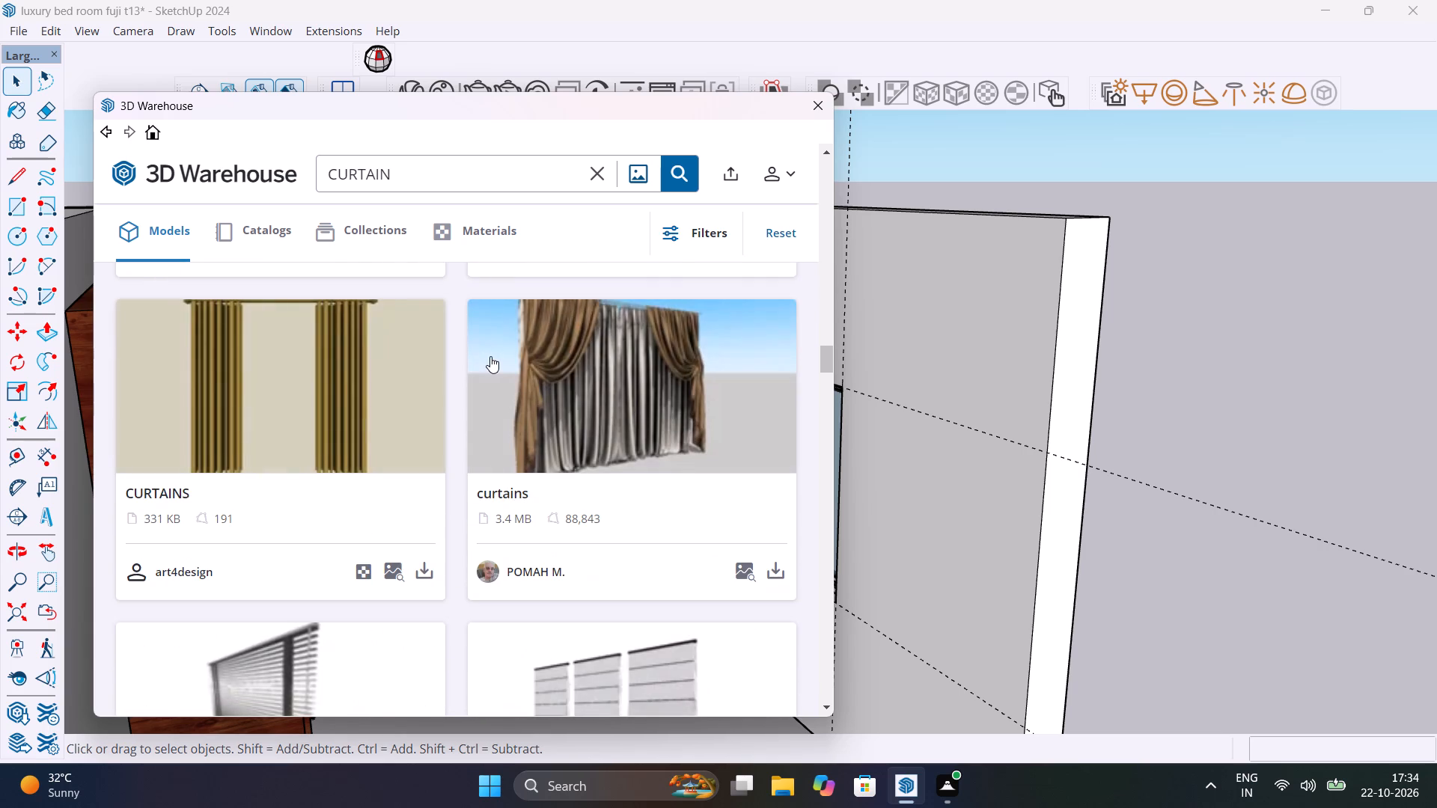
scroll(490, 356, "down", 2)
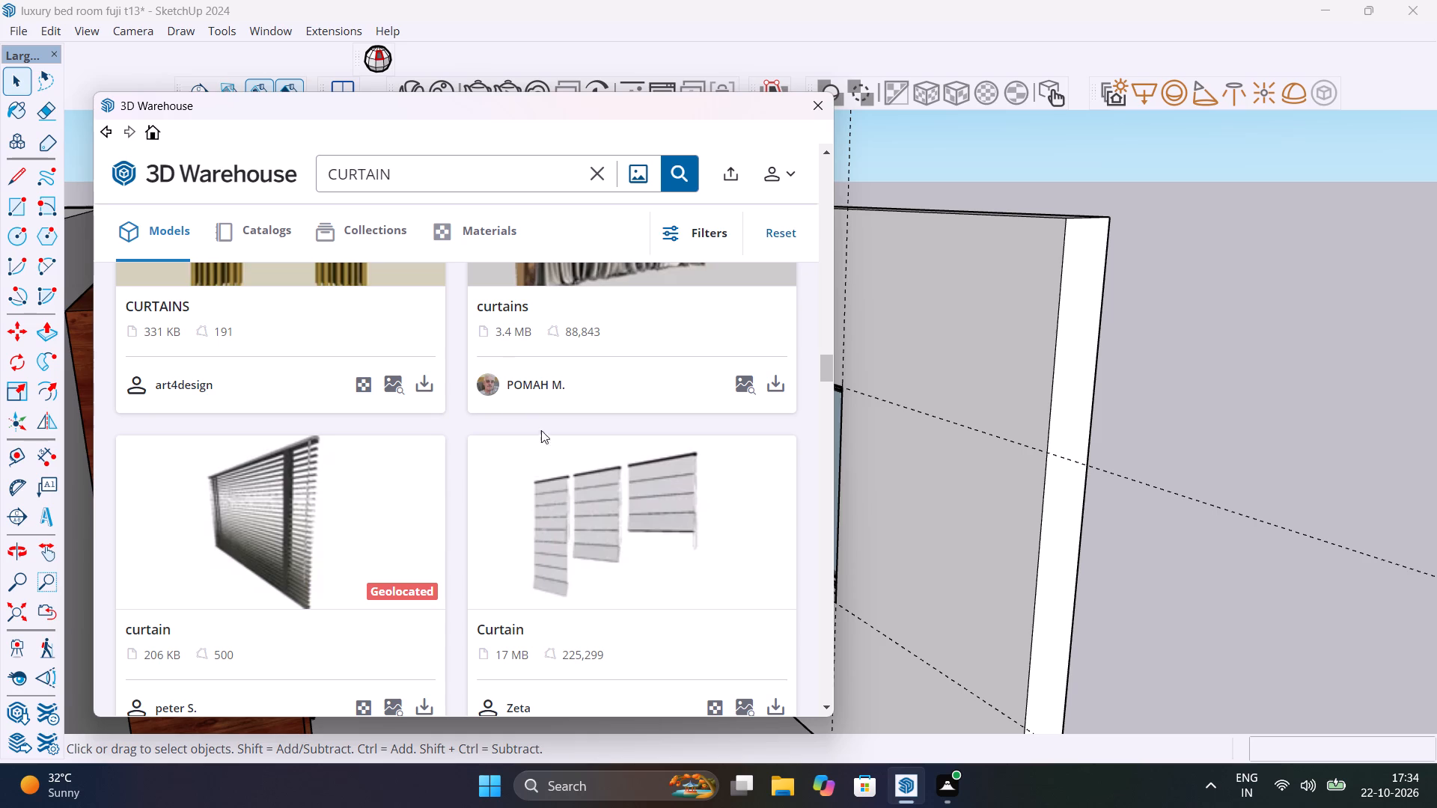
scroll(641, 515, "down", 6)
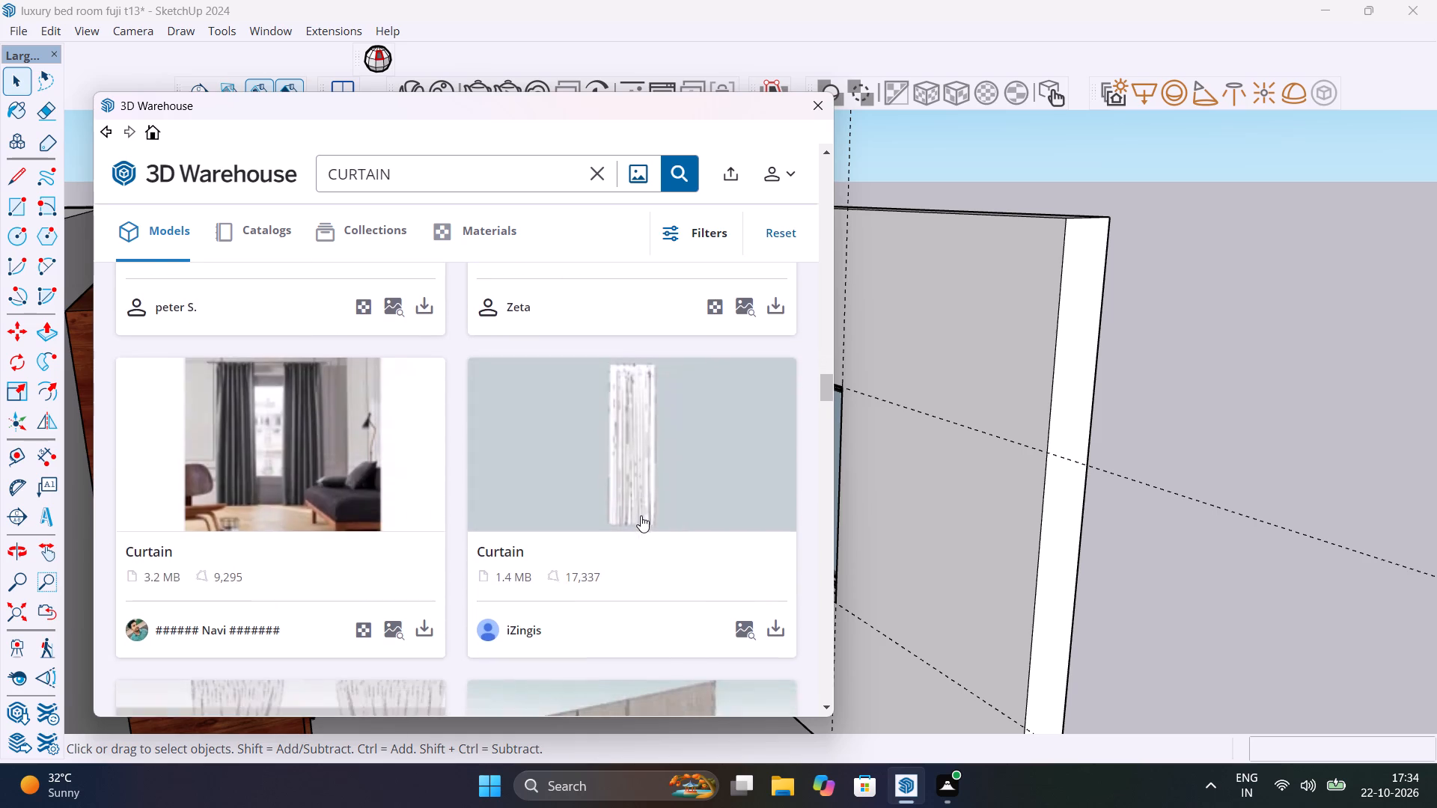
scroll(641, 515, "down", 2)
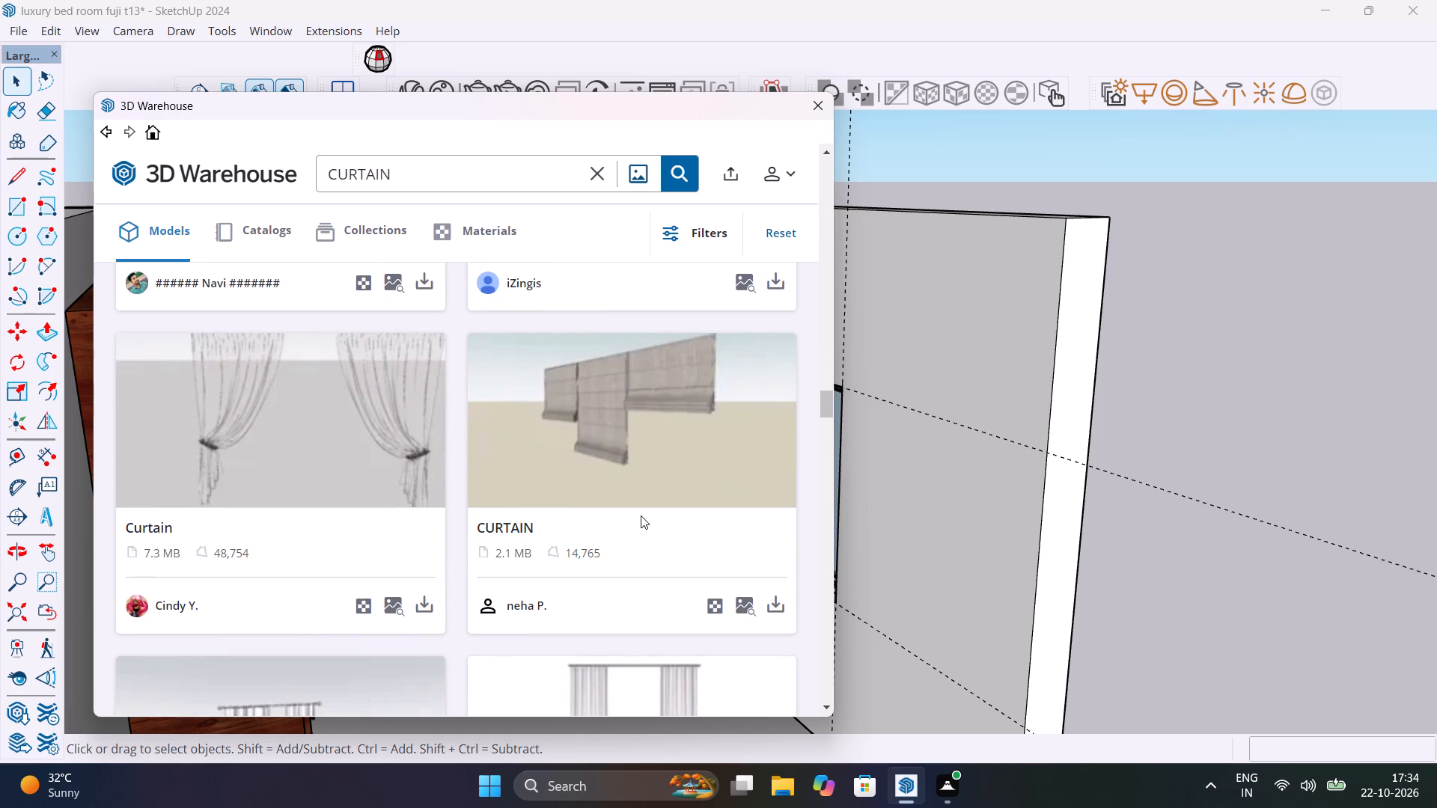
scroll(641, 515, "down", 12)
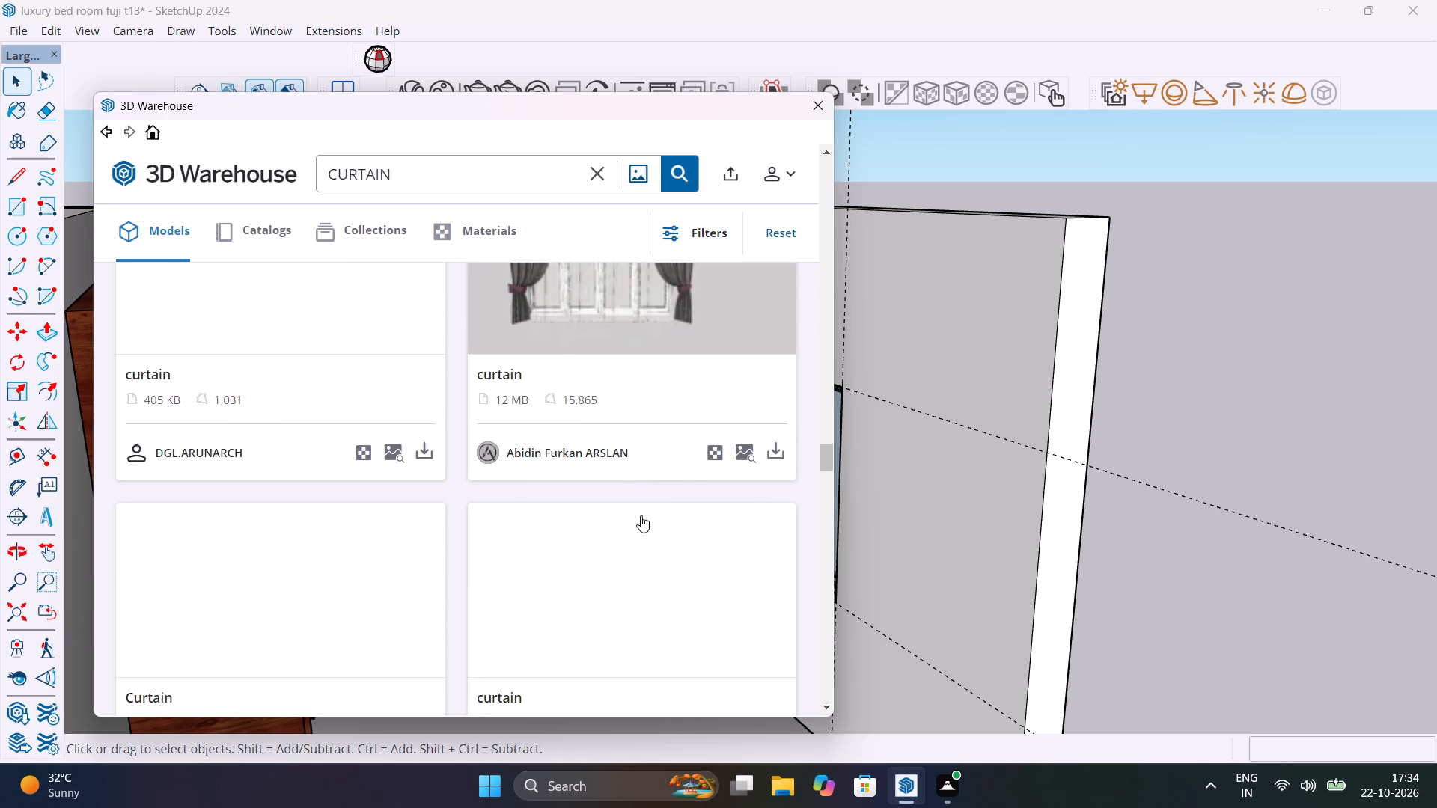
scroll(641, 515, "up", 2)
scroll(641, 515, "down", 5)
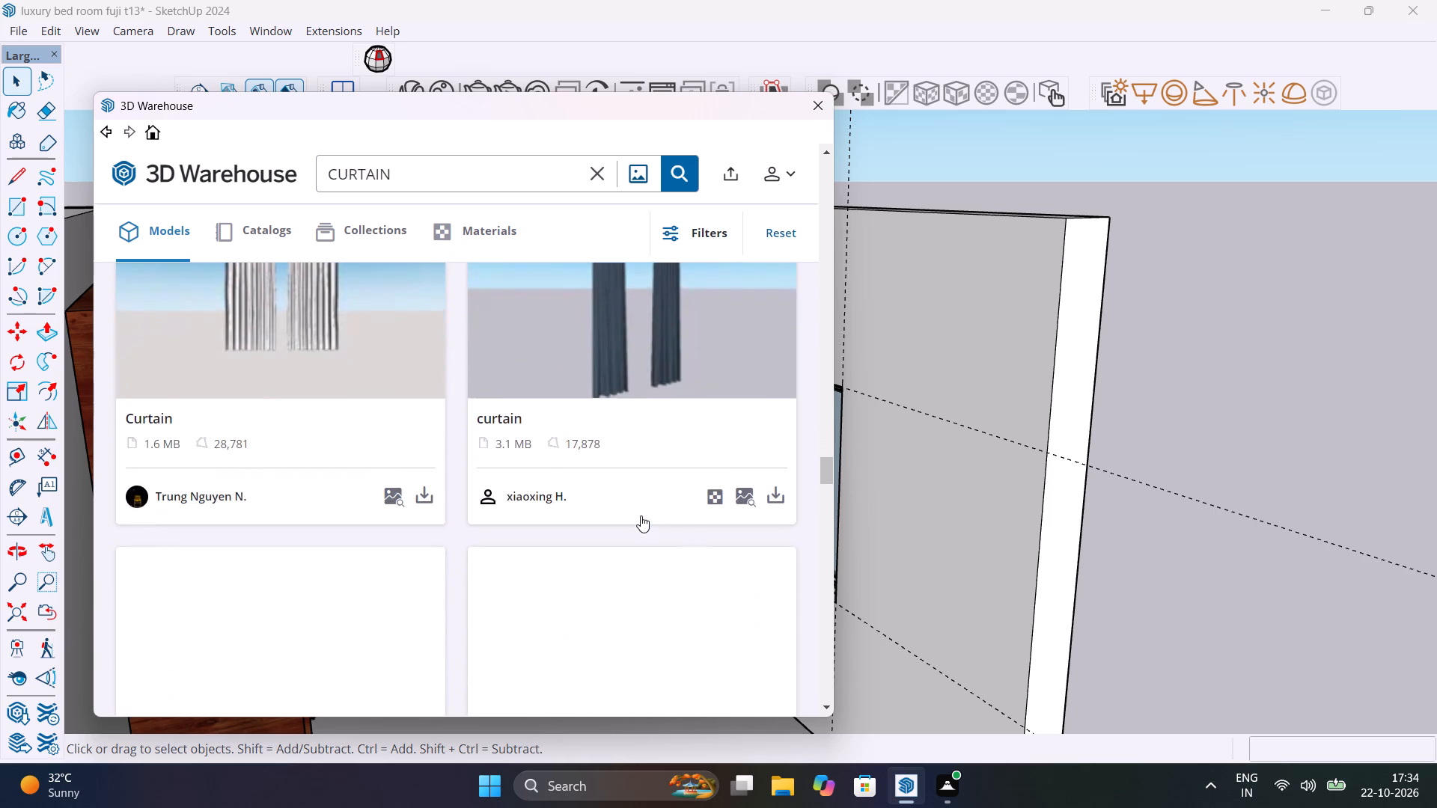
scroll(641, 515, "down", 7)
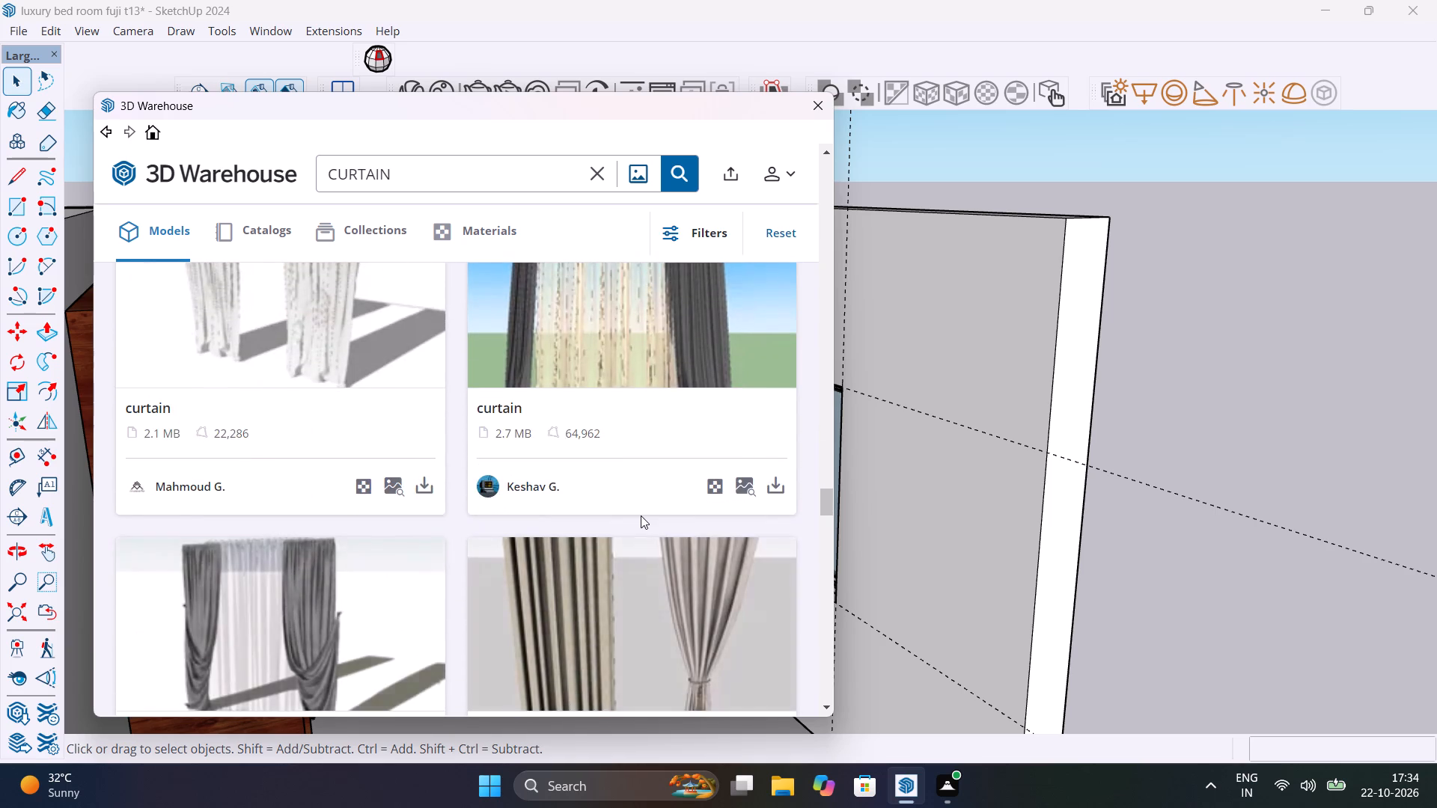
scroll(641, 515, "down", 6)
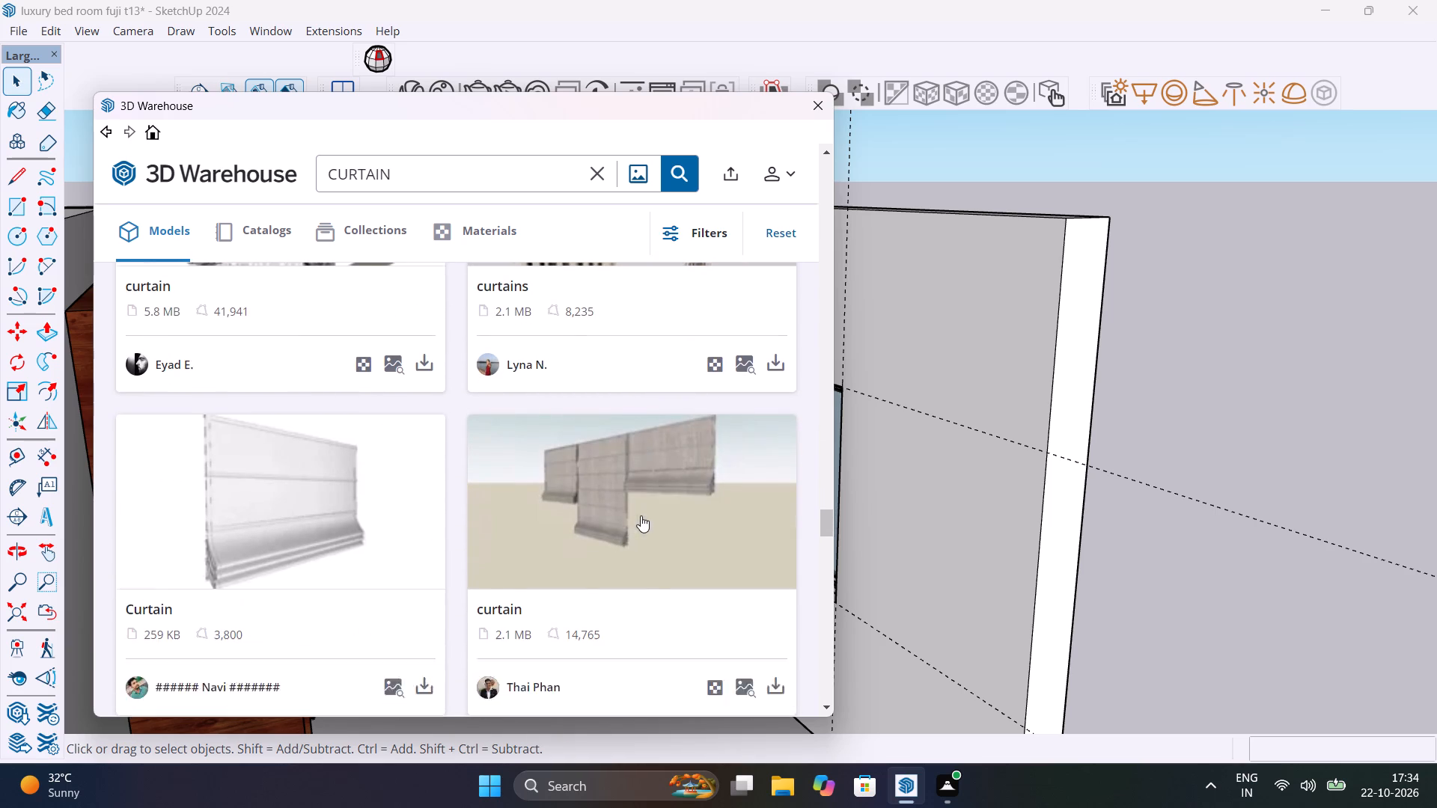
scroll(641, 515, "down", 9)
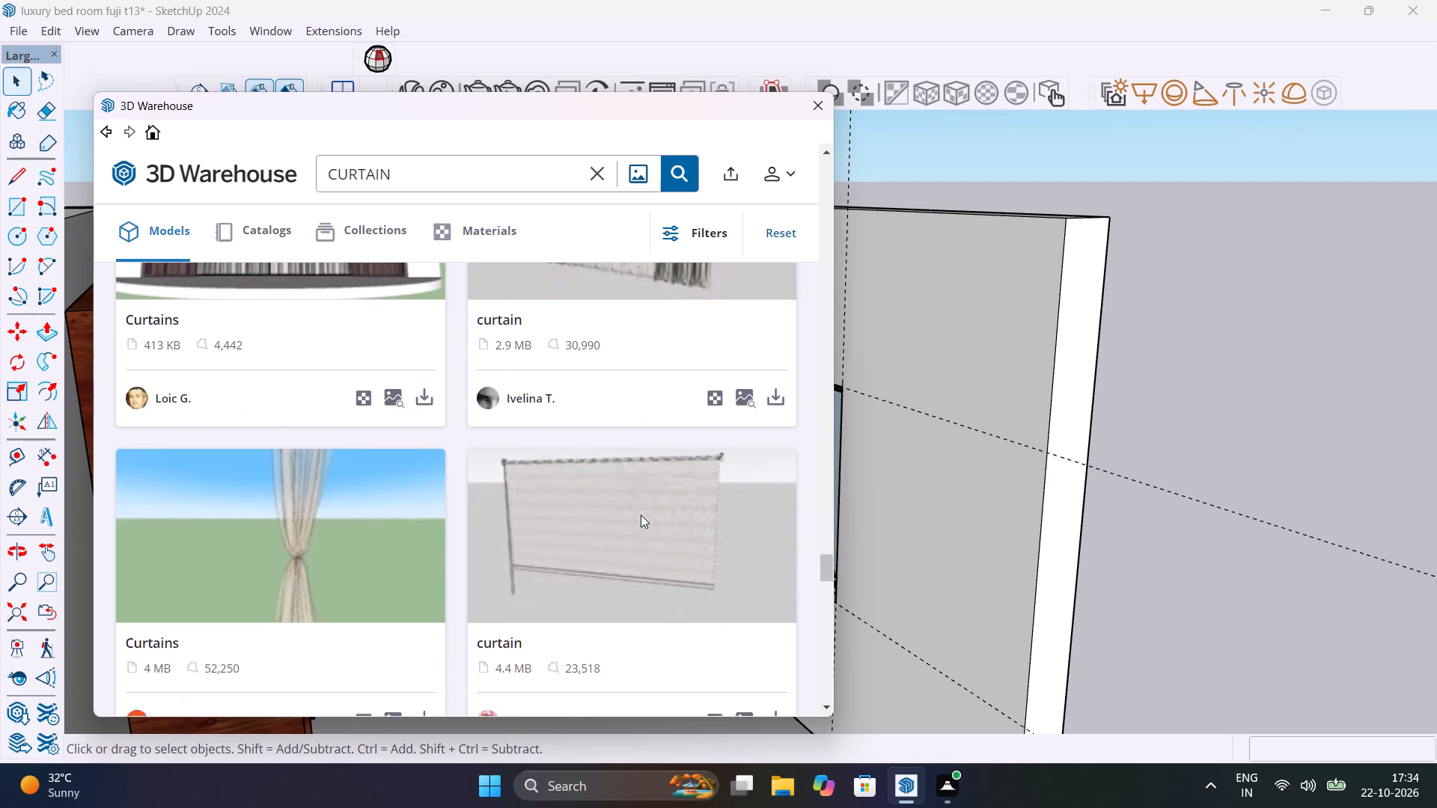
scroll(641, 515, "down", 5)
scroll(639, 515, "up", 4)
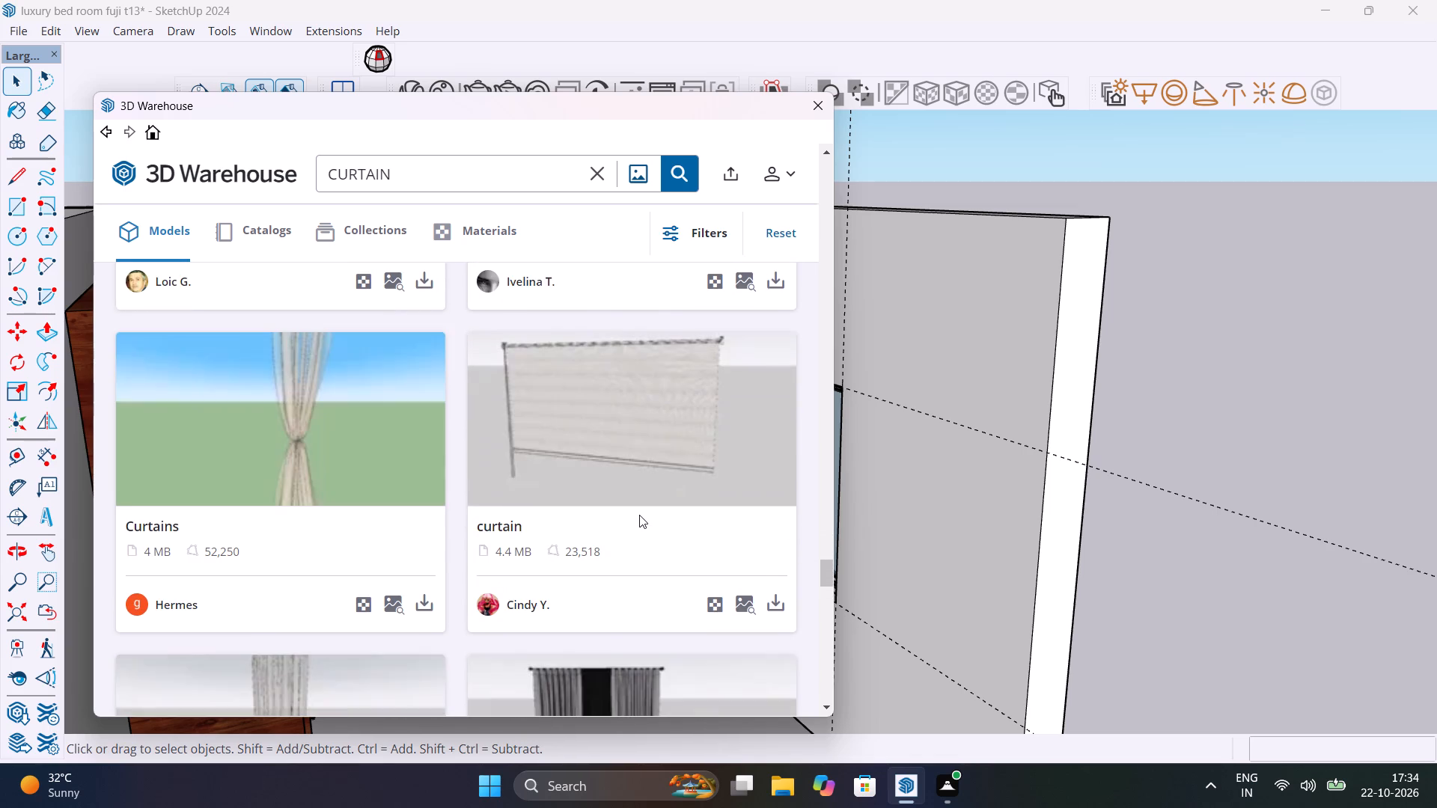
scroll(639, 514, "down", 9)
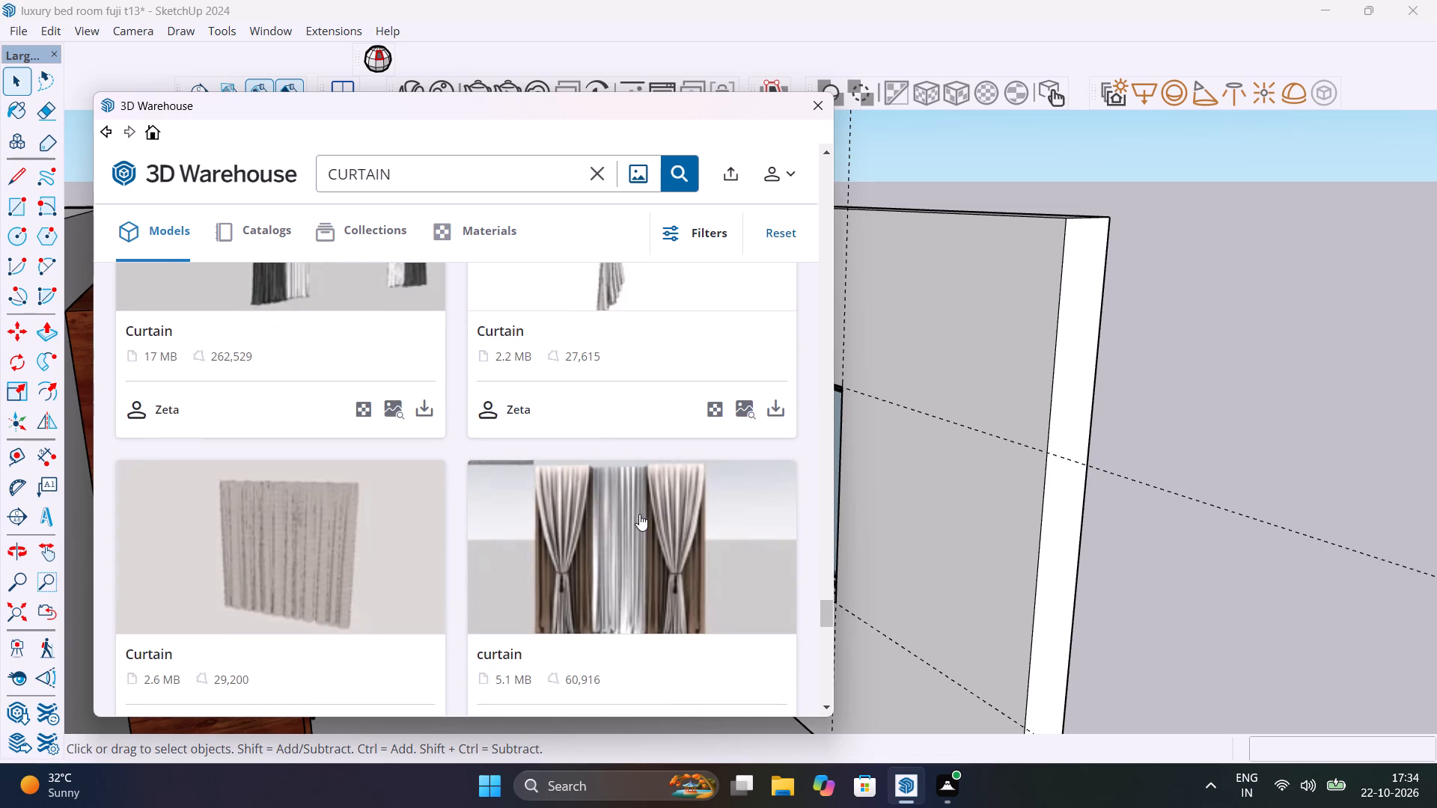
scroll(639, 514, "down", 11)
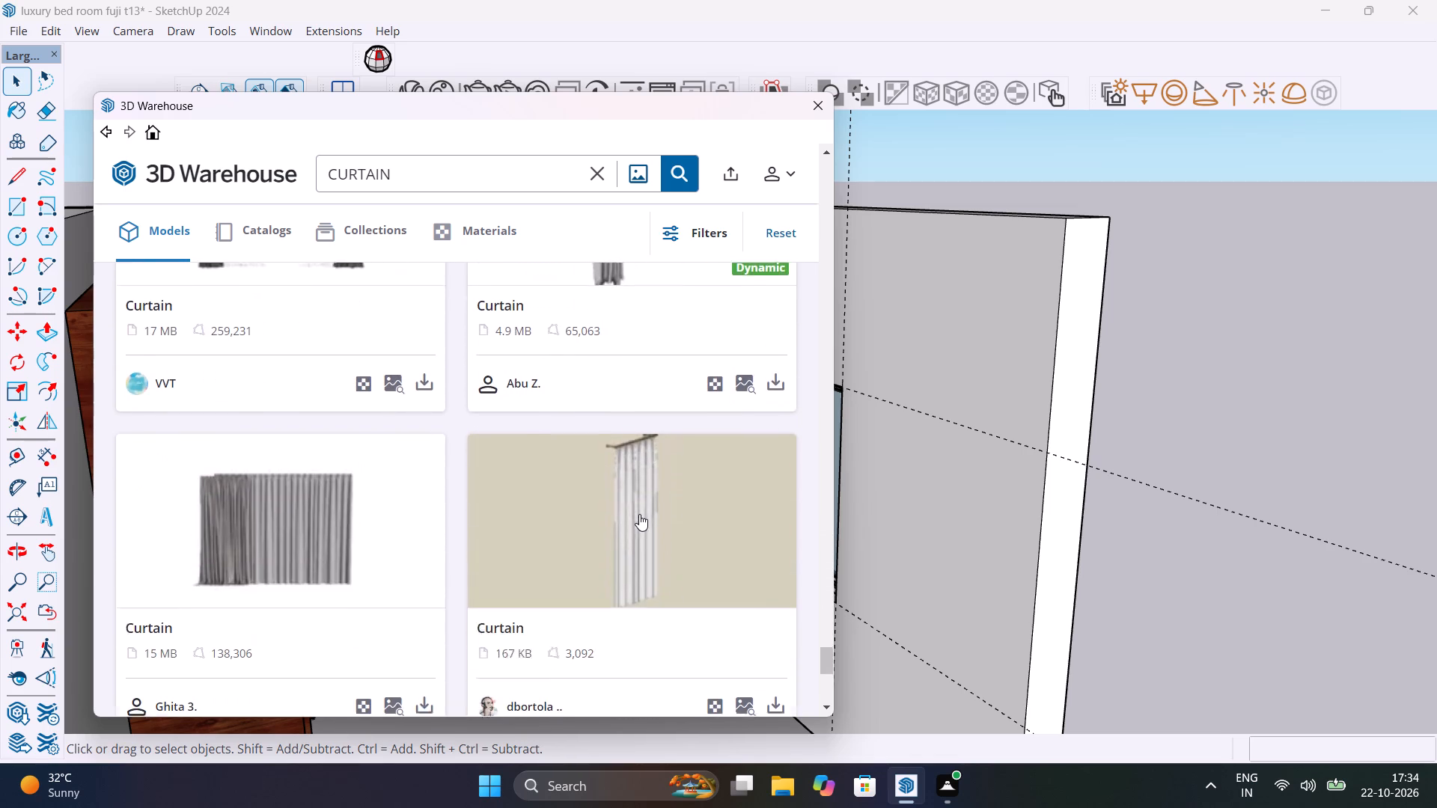
scroll(639, 514, "down", 5)
scroll(639, 514, "up", 8)
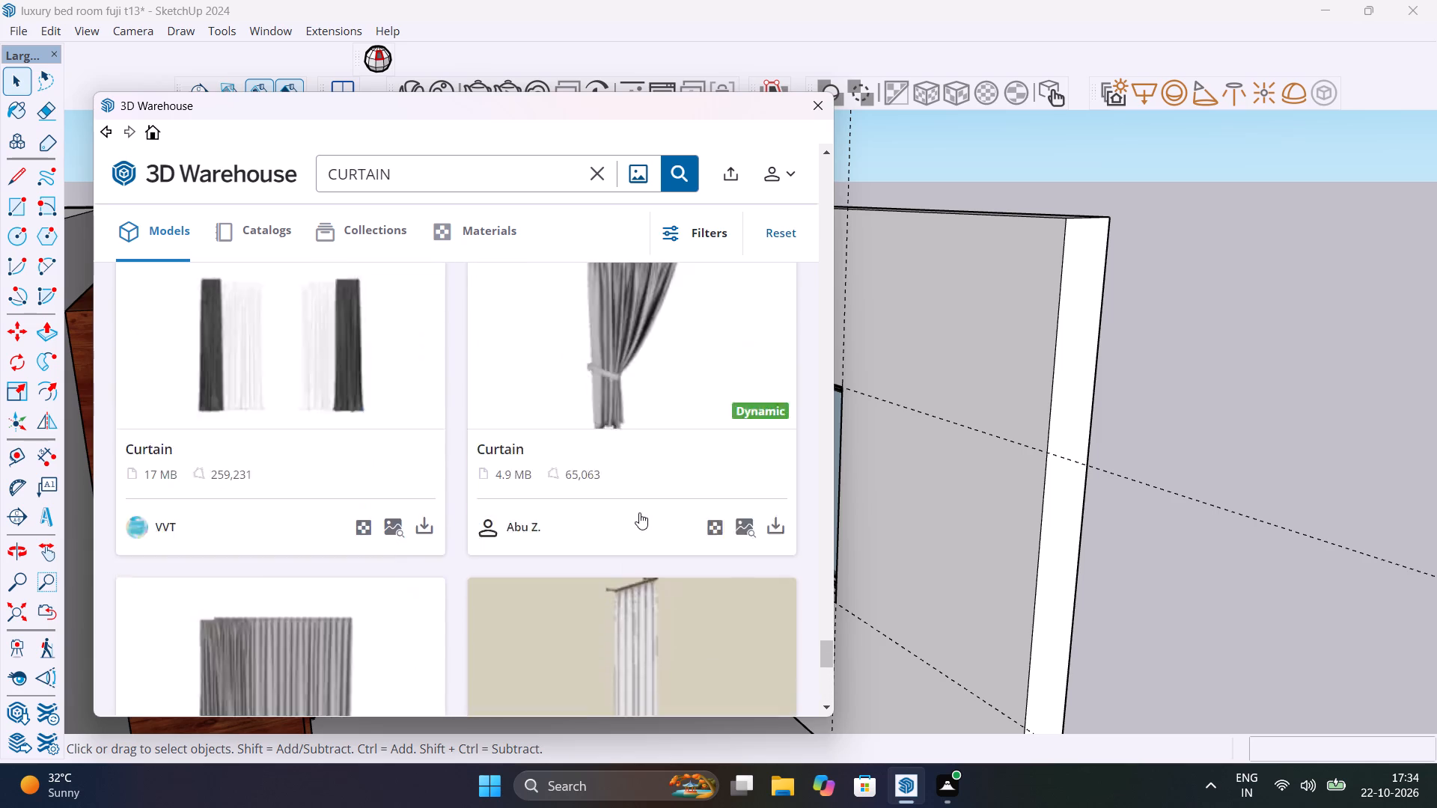
scroll(639, 512, "up", 19)
scroll(639, 512, "up", 5)
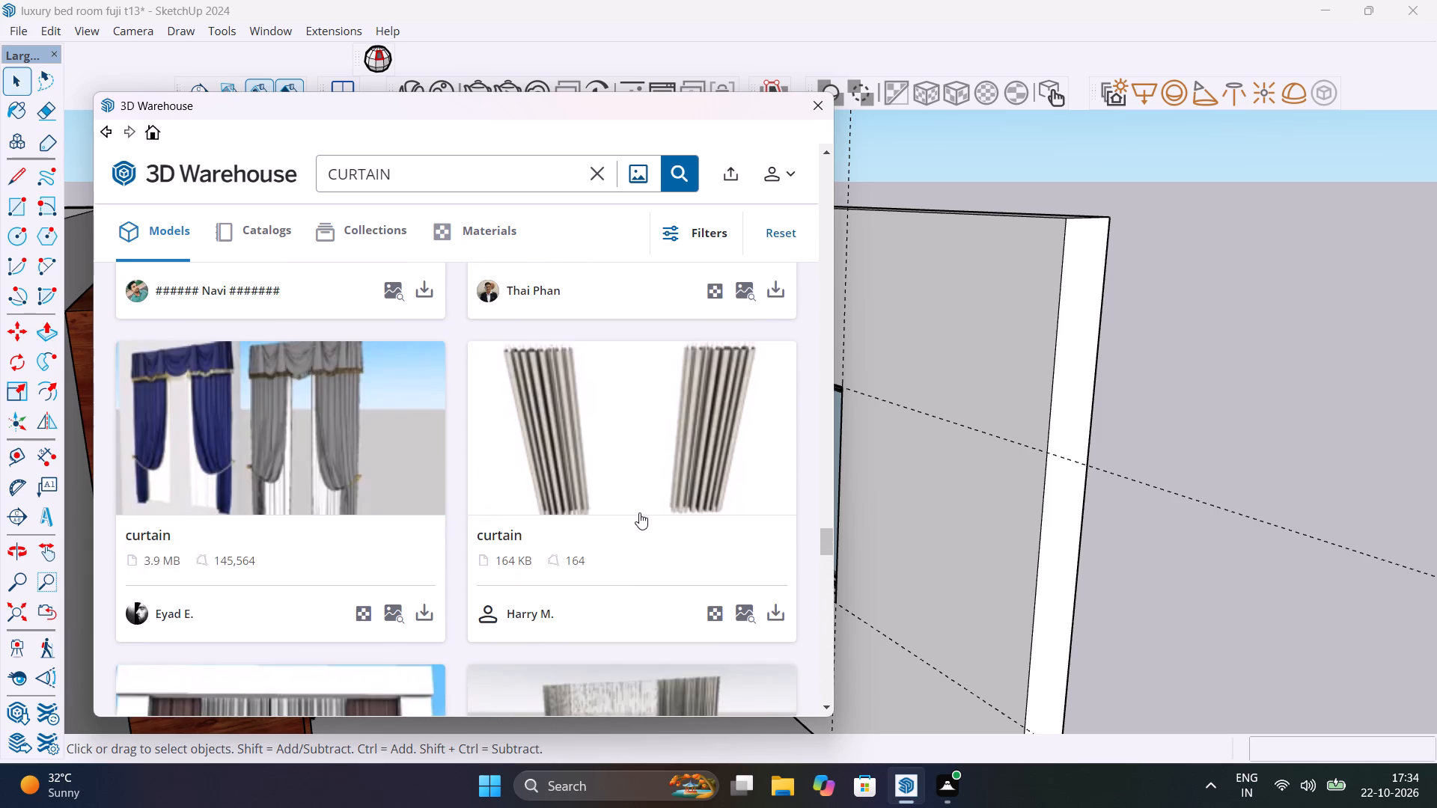
scroll(639, 512, "up", 7)
scroll(639, 512, "down", 4)
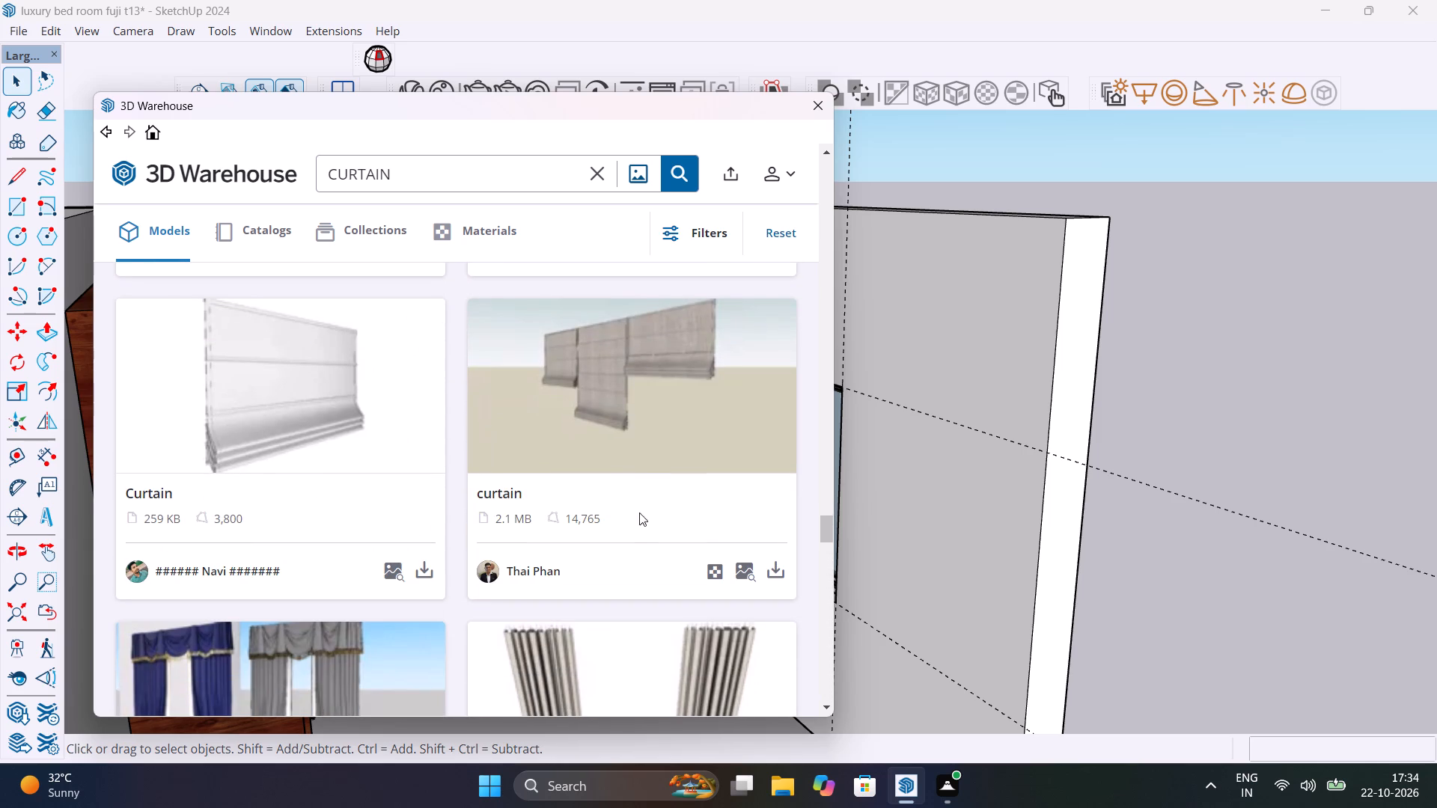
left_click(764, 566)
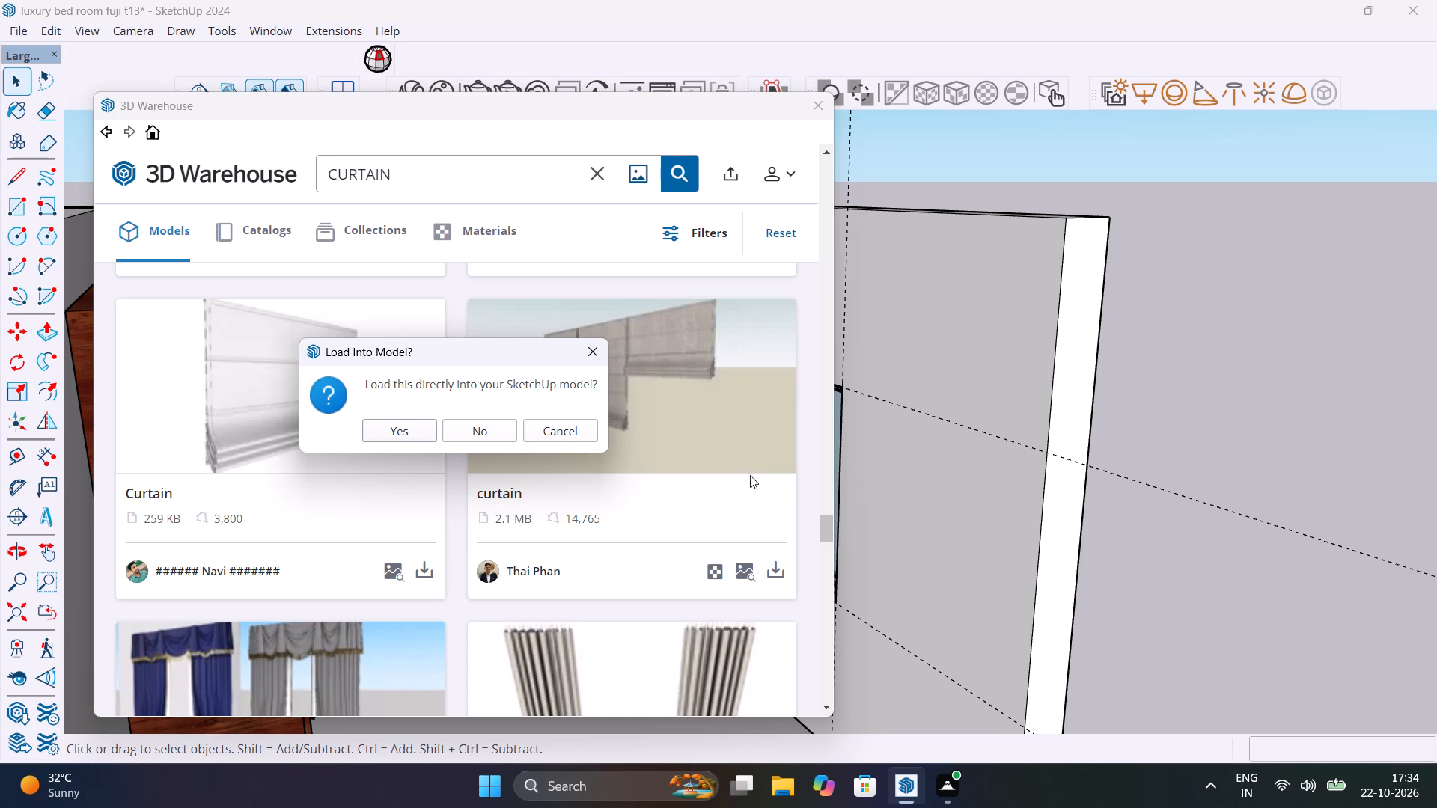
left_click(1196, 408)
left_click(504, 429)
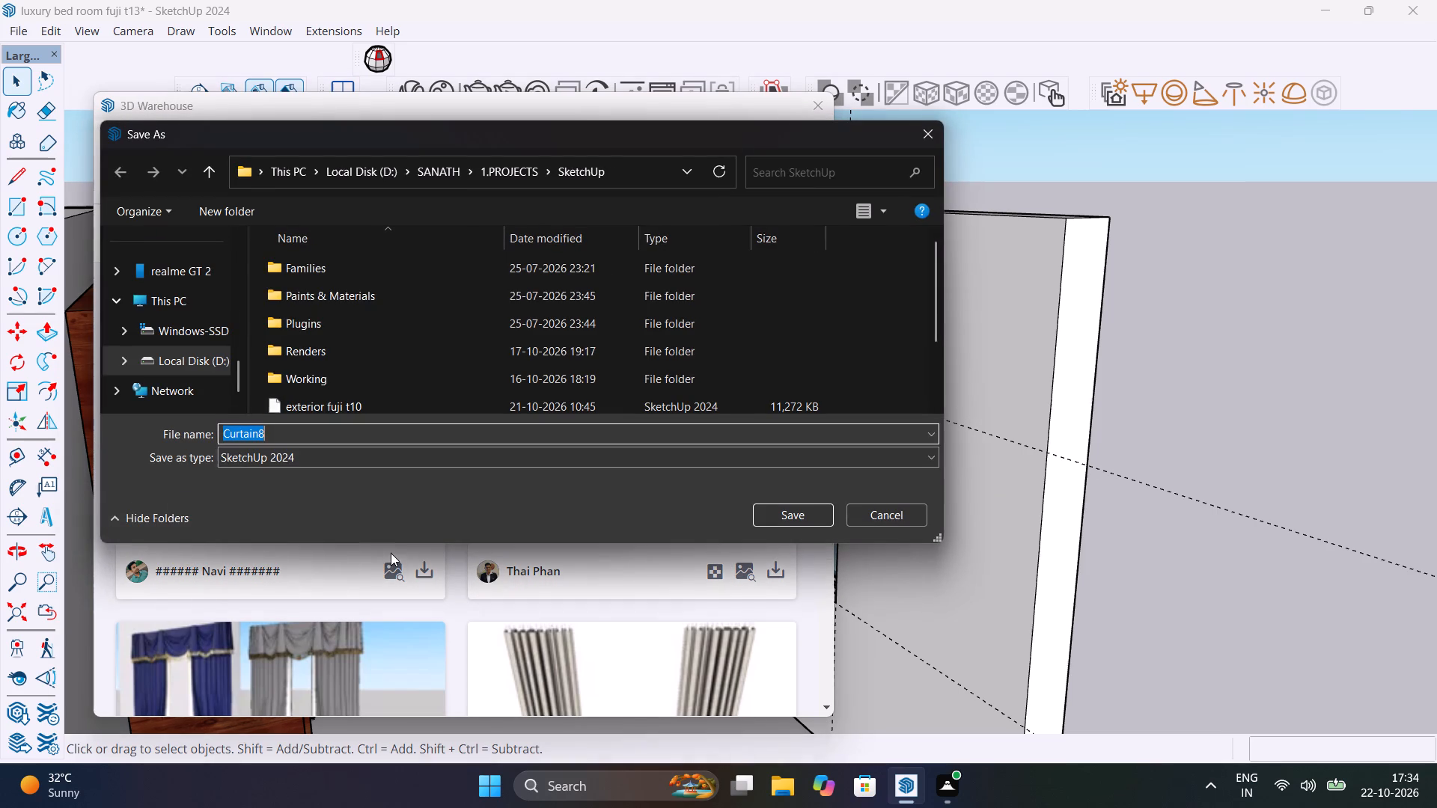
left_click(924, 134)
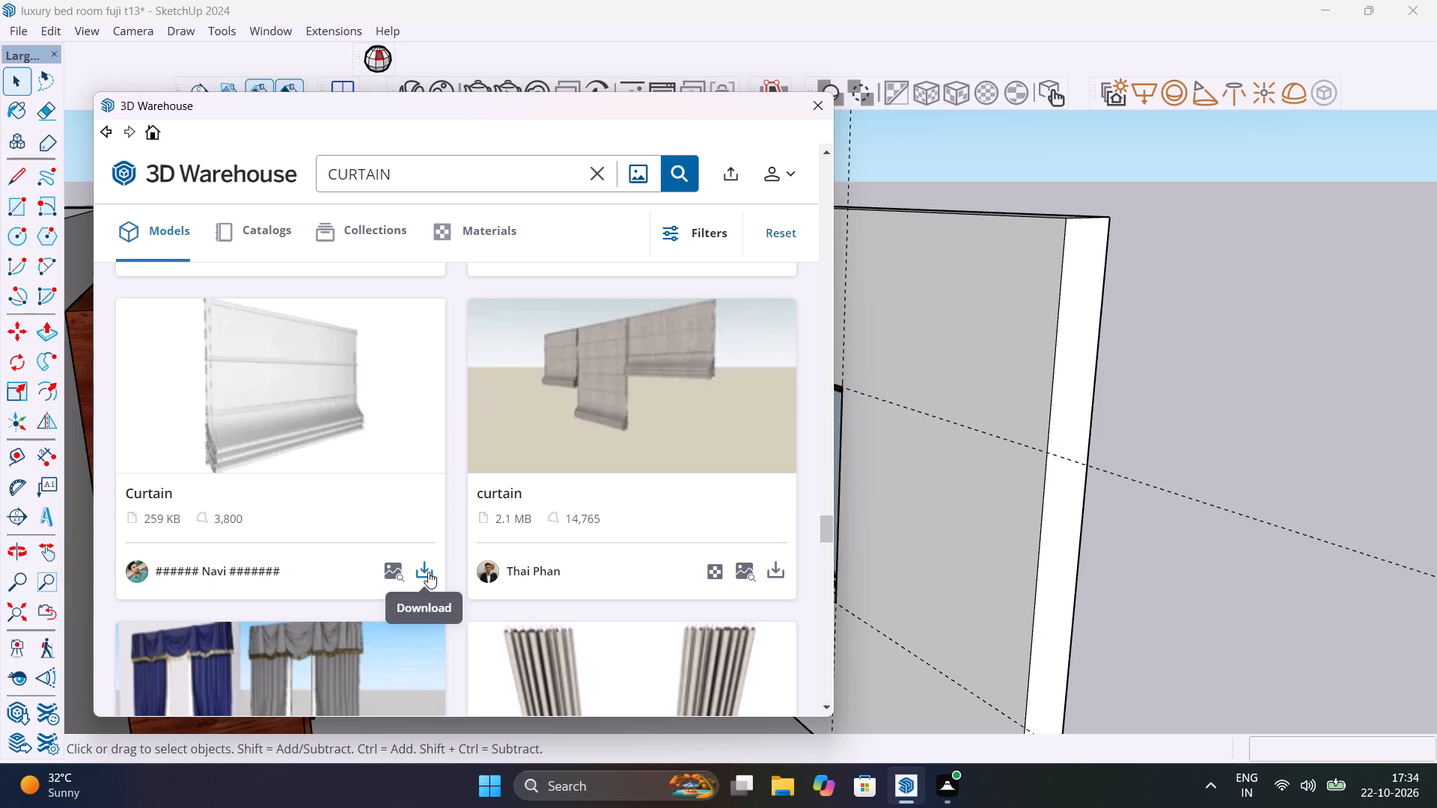
Load the three-panel fabric Roman blind model directly into the scene and place it in the open space outside the room's window wall.
left_click(789, 575)
left_click(417, 429)
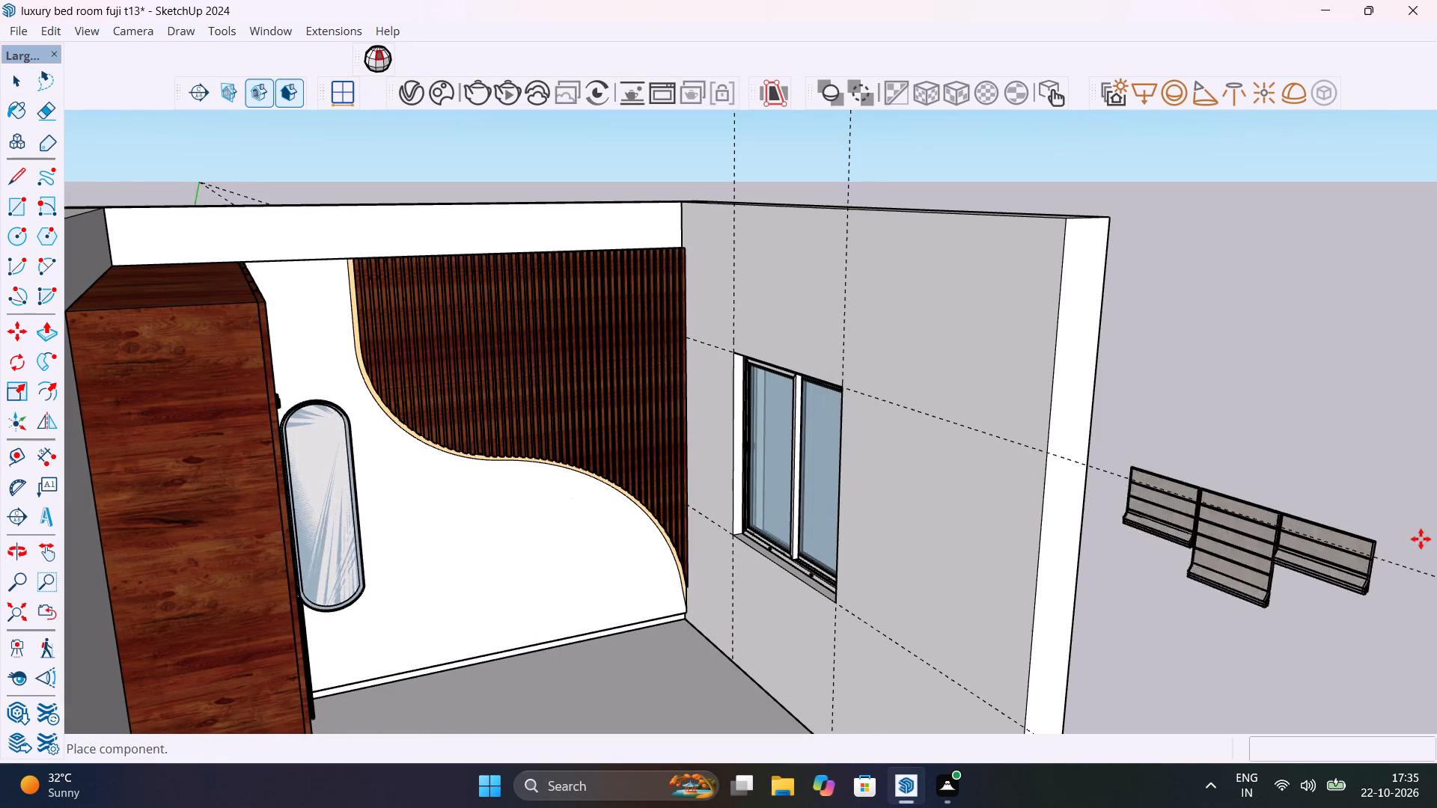
middle_click_drag(1406, 488, 878, 628)
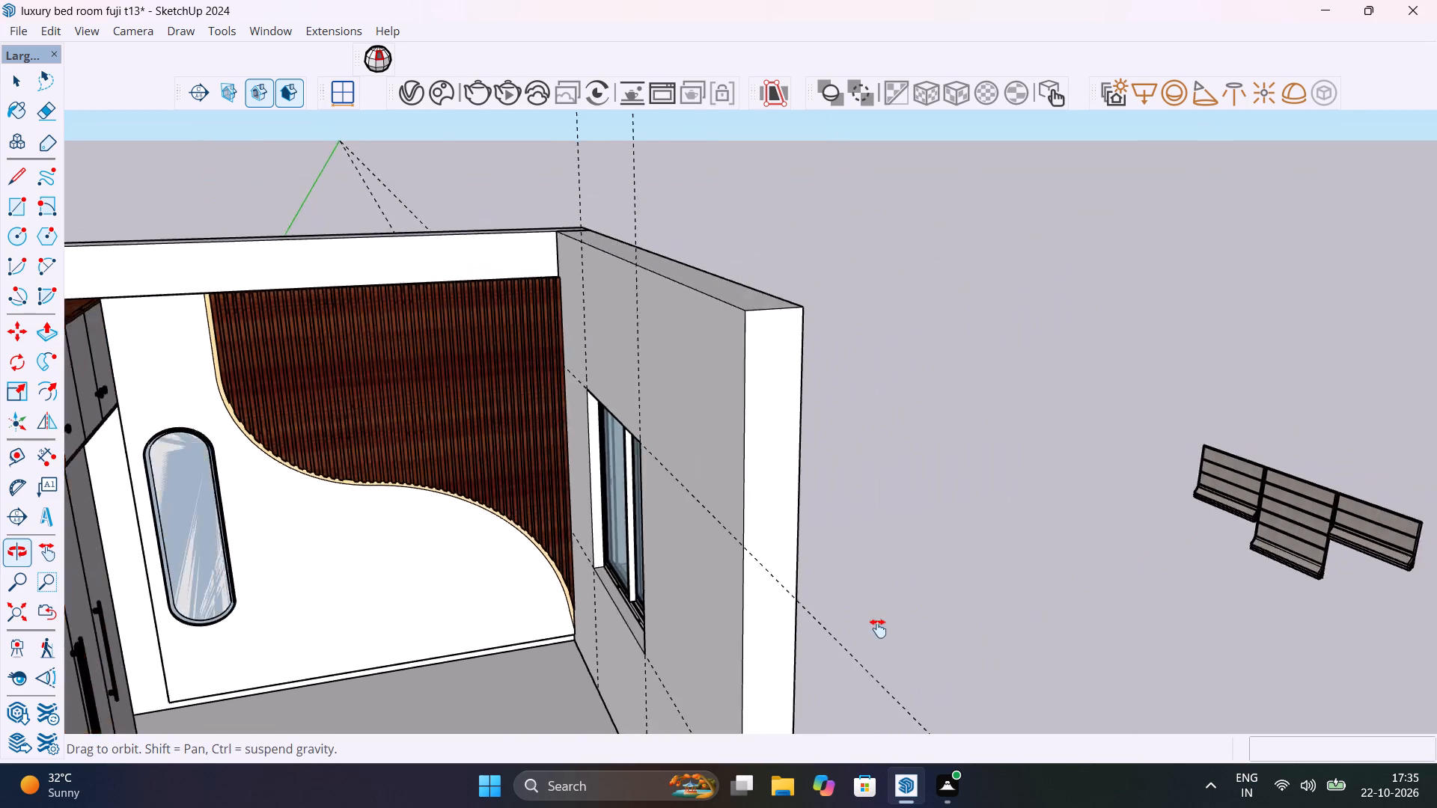
middle_click_drag(878, 628, 700, 673)
left_click(1055, 566)
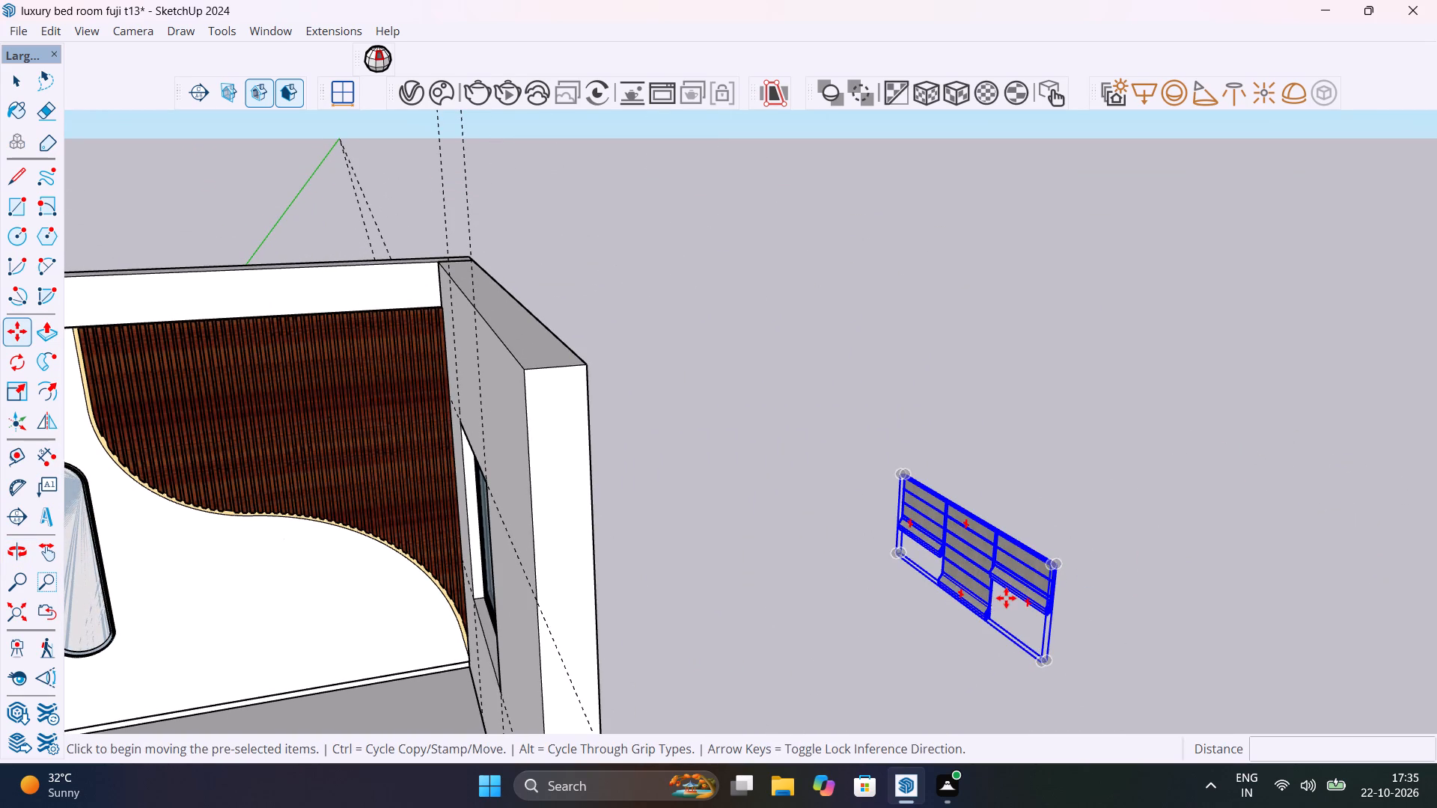
Explode the placed Roman blind component so its three panels can be handled individually.
key("space")
right_click(1006, 598)
left_click(931, 536)
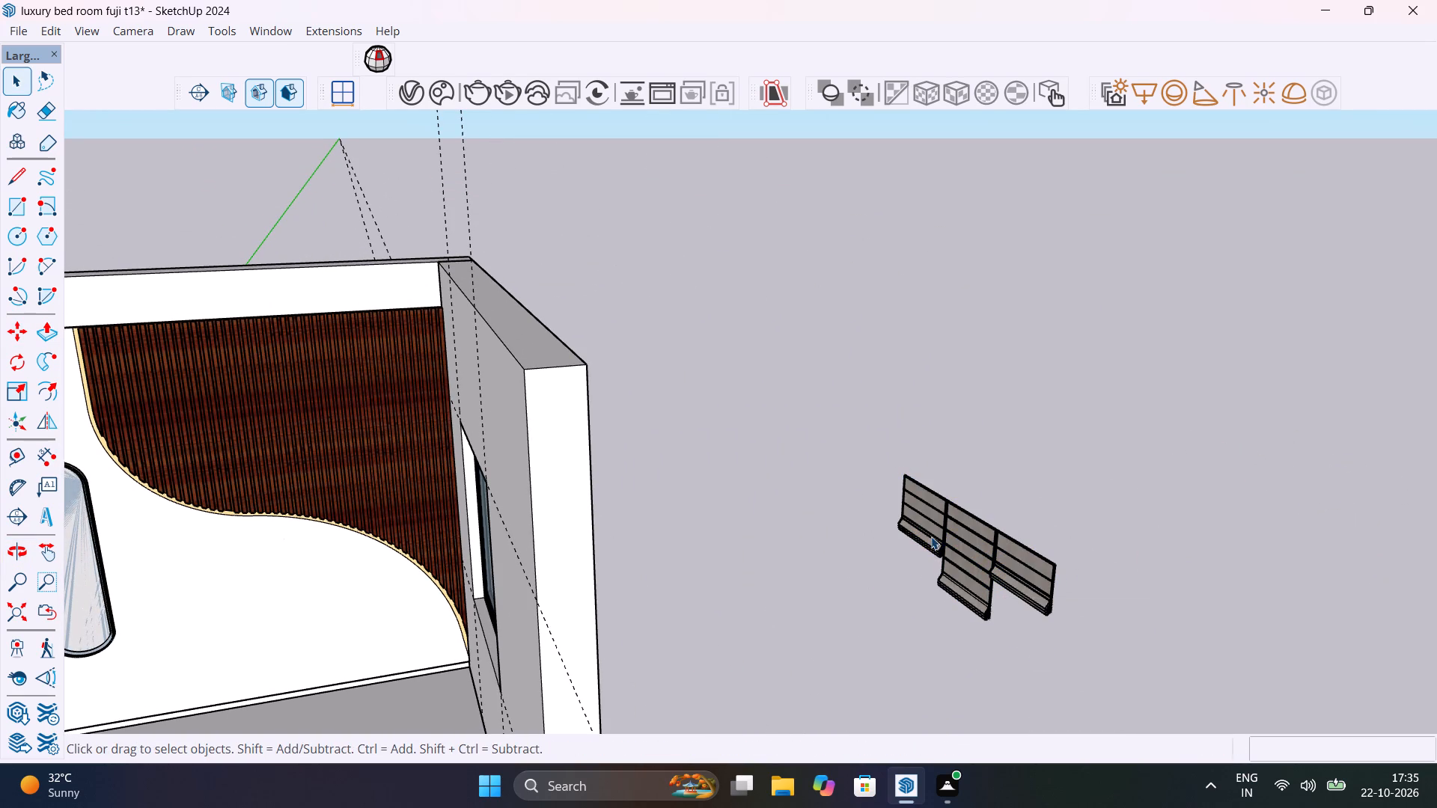
right_click(954, 544)
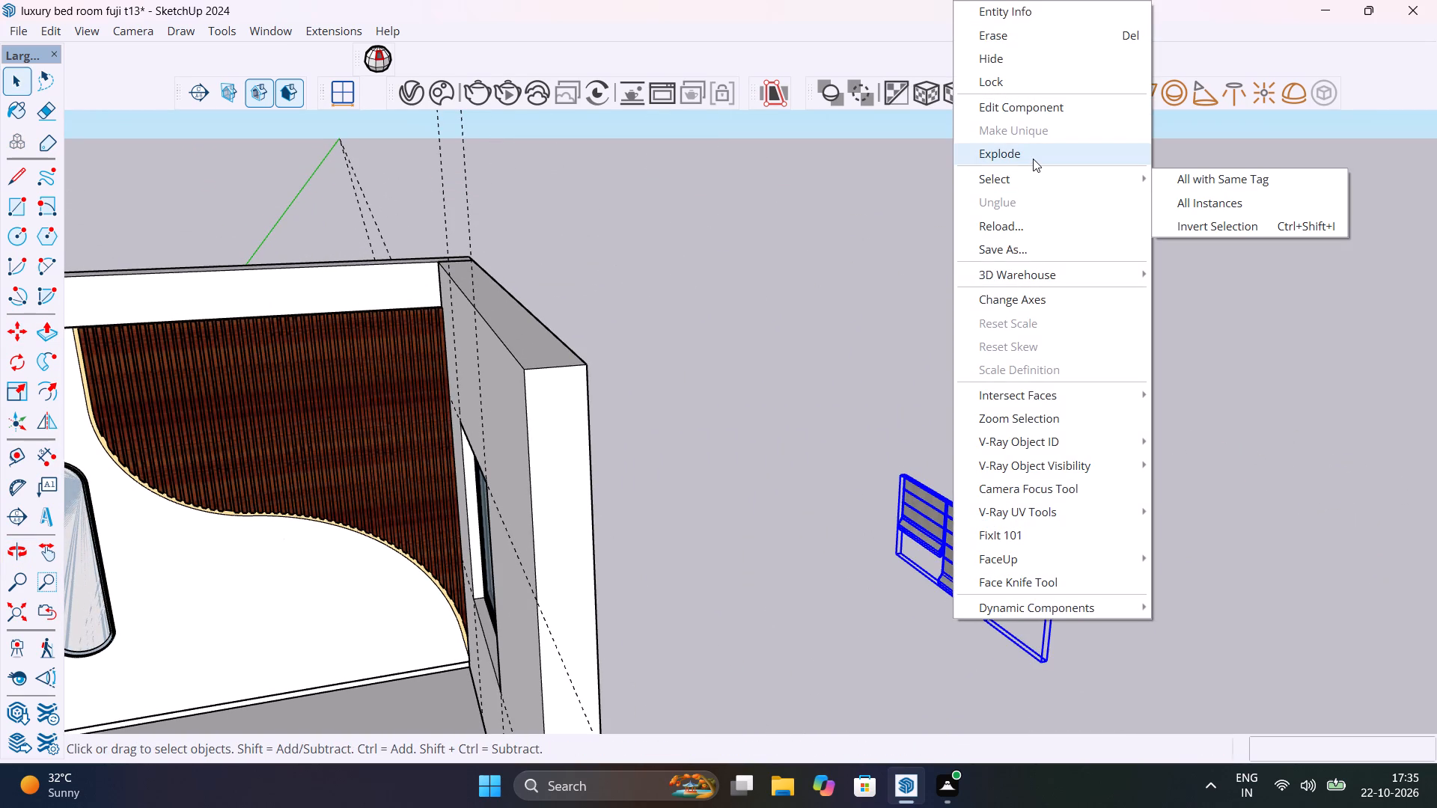
left_click(1033, 159)
left_click(1081, 563)
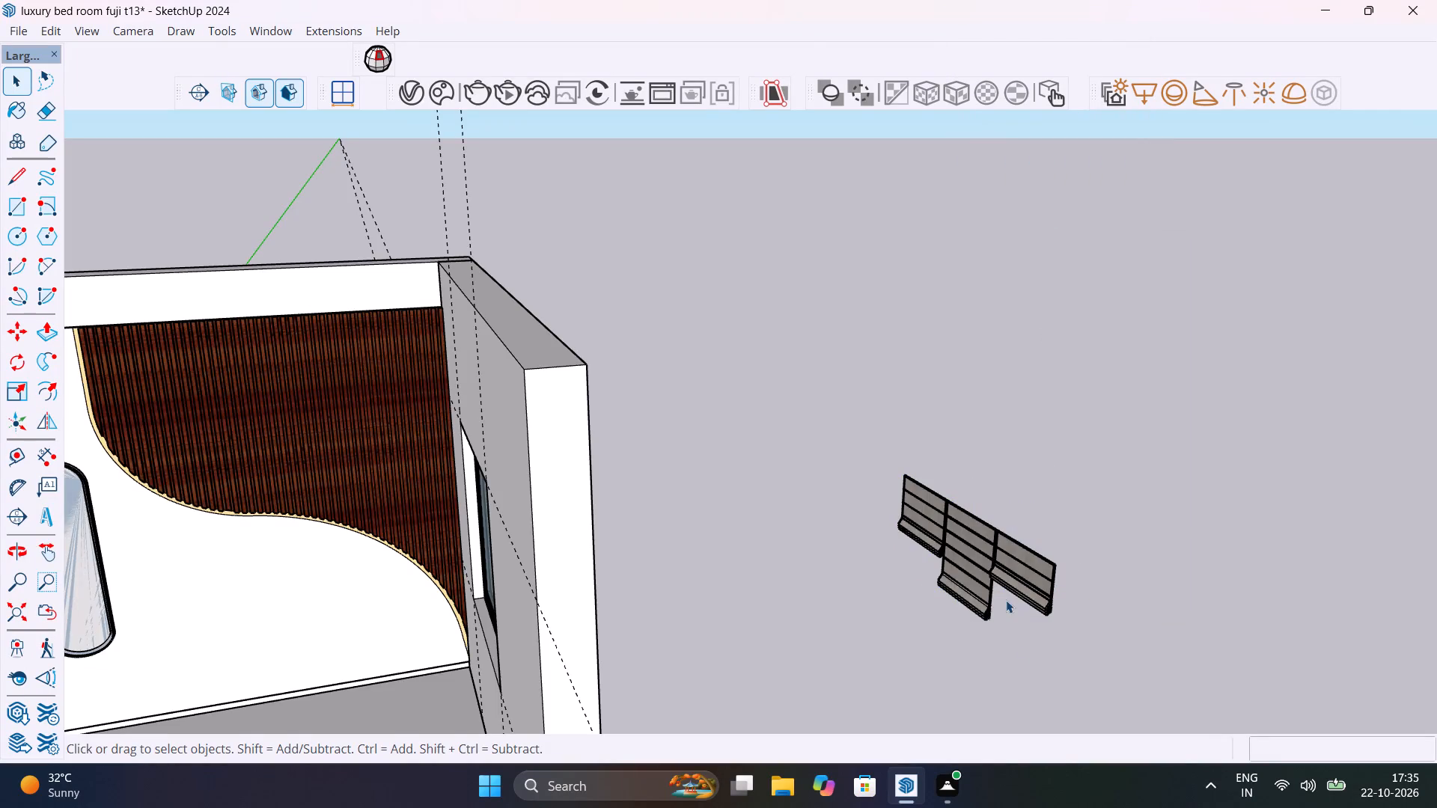
Move the nearer short end panel of the Roman blind by its top corner onto the window opening's top corner inside the room.
scroll(1006, 598, "up", 10)
middle_click_drag(918, 618, 1275, 627)
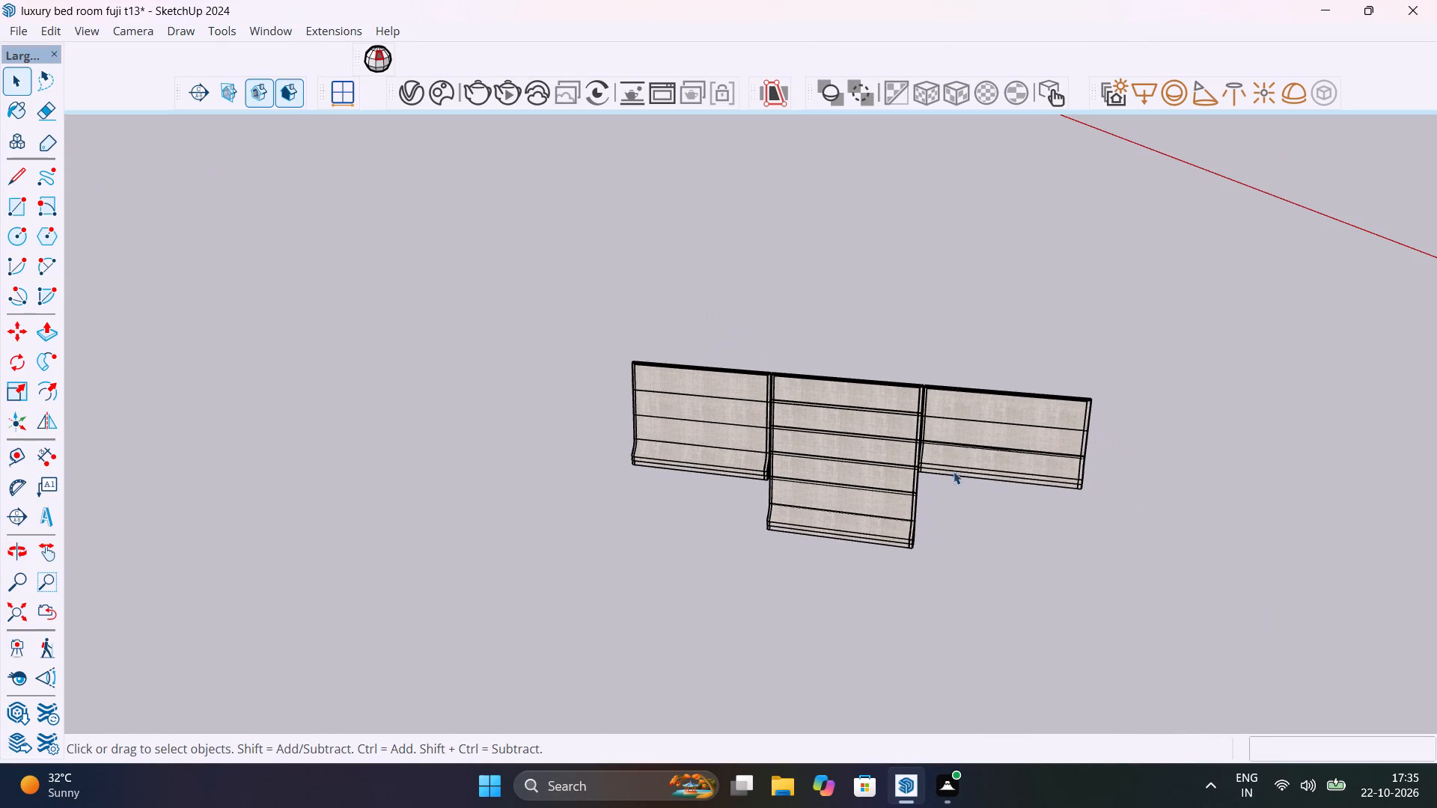
left_click(833, 400)
scroll(844, 402, "up", 4)
middle_click_drag(876, 544, 842, 527)
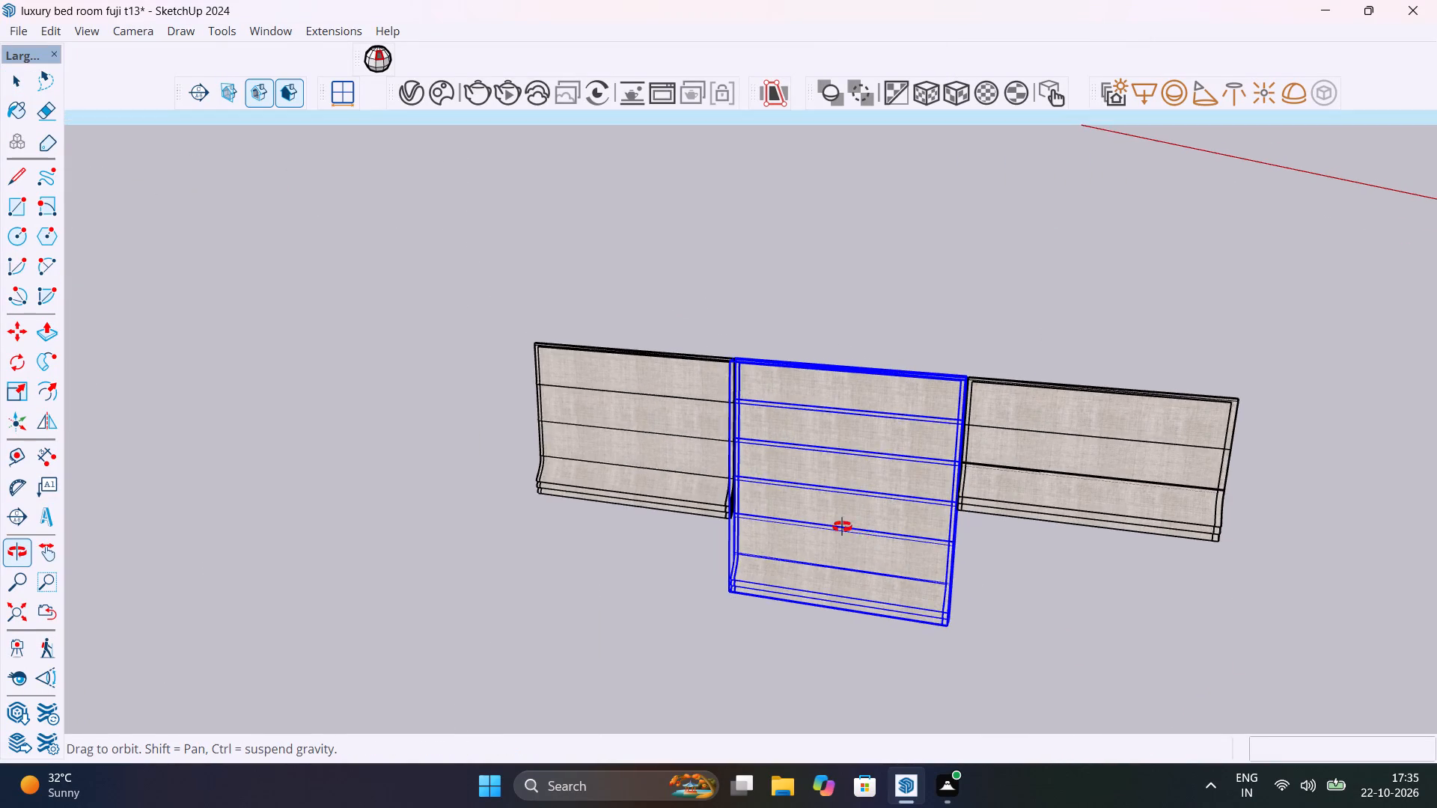
middle_click_drag(842, 527, 560, 526)
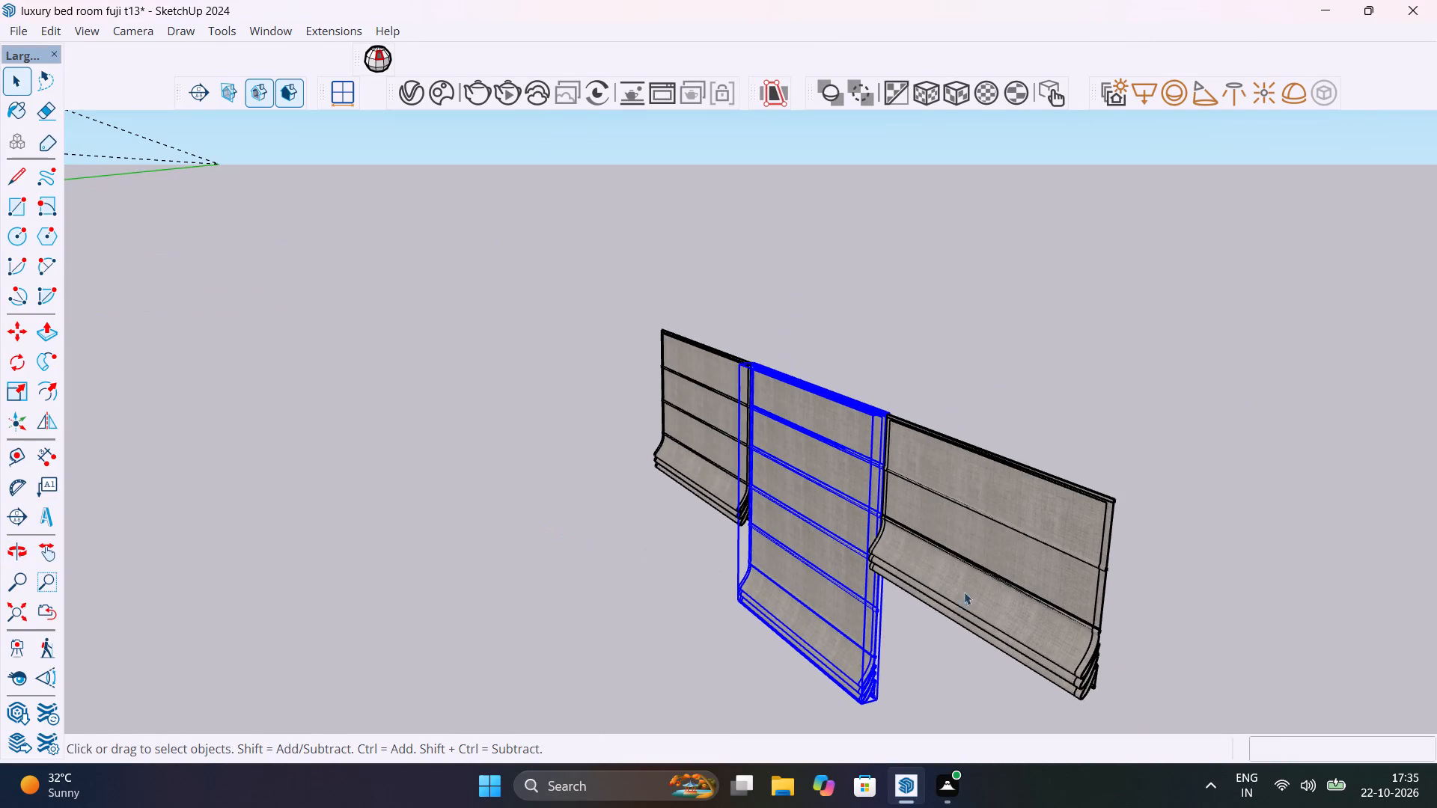
left_click(992, 589)
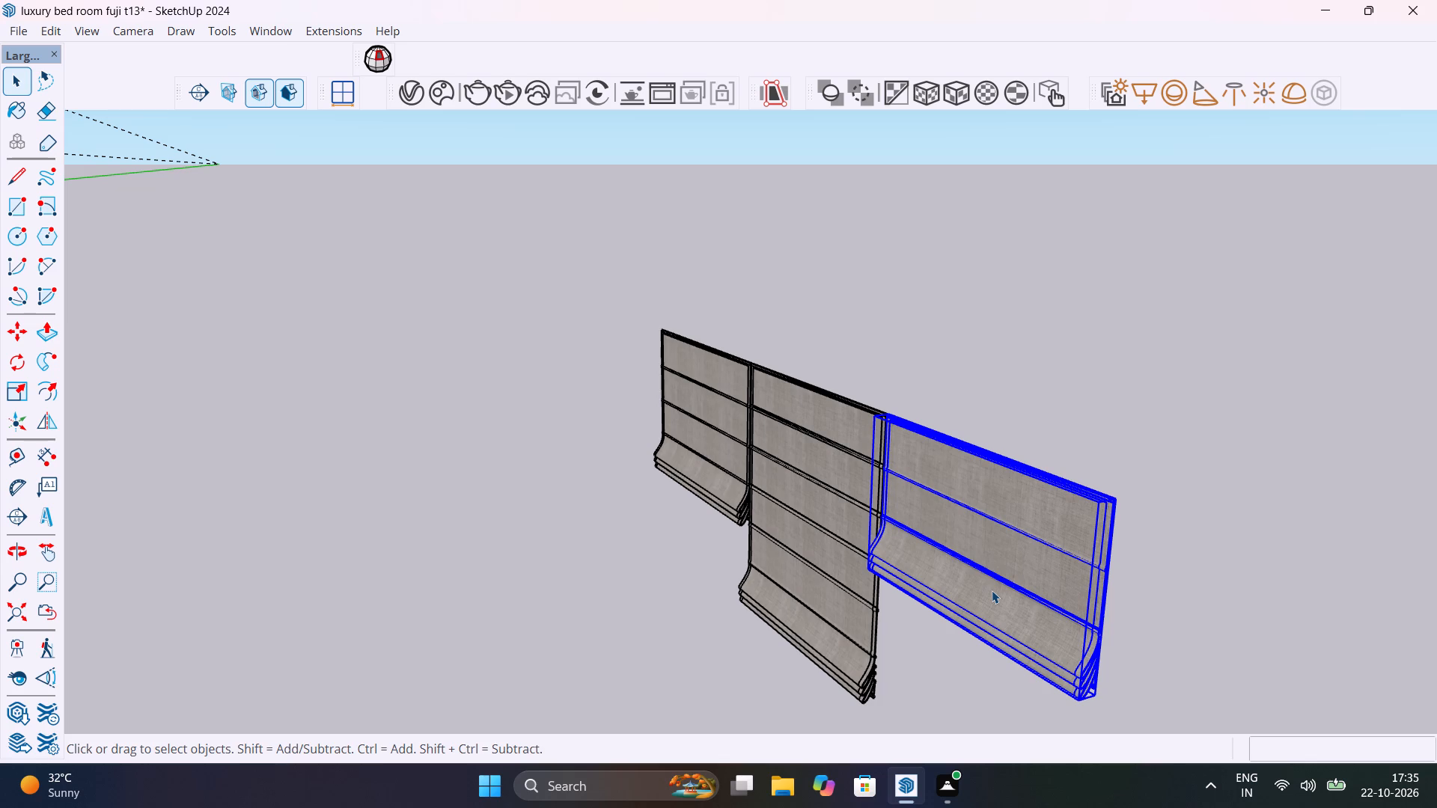
key("m")
left_click(1120, 502)
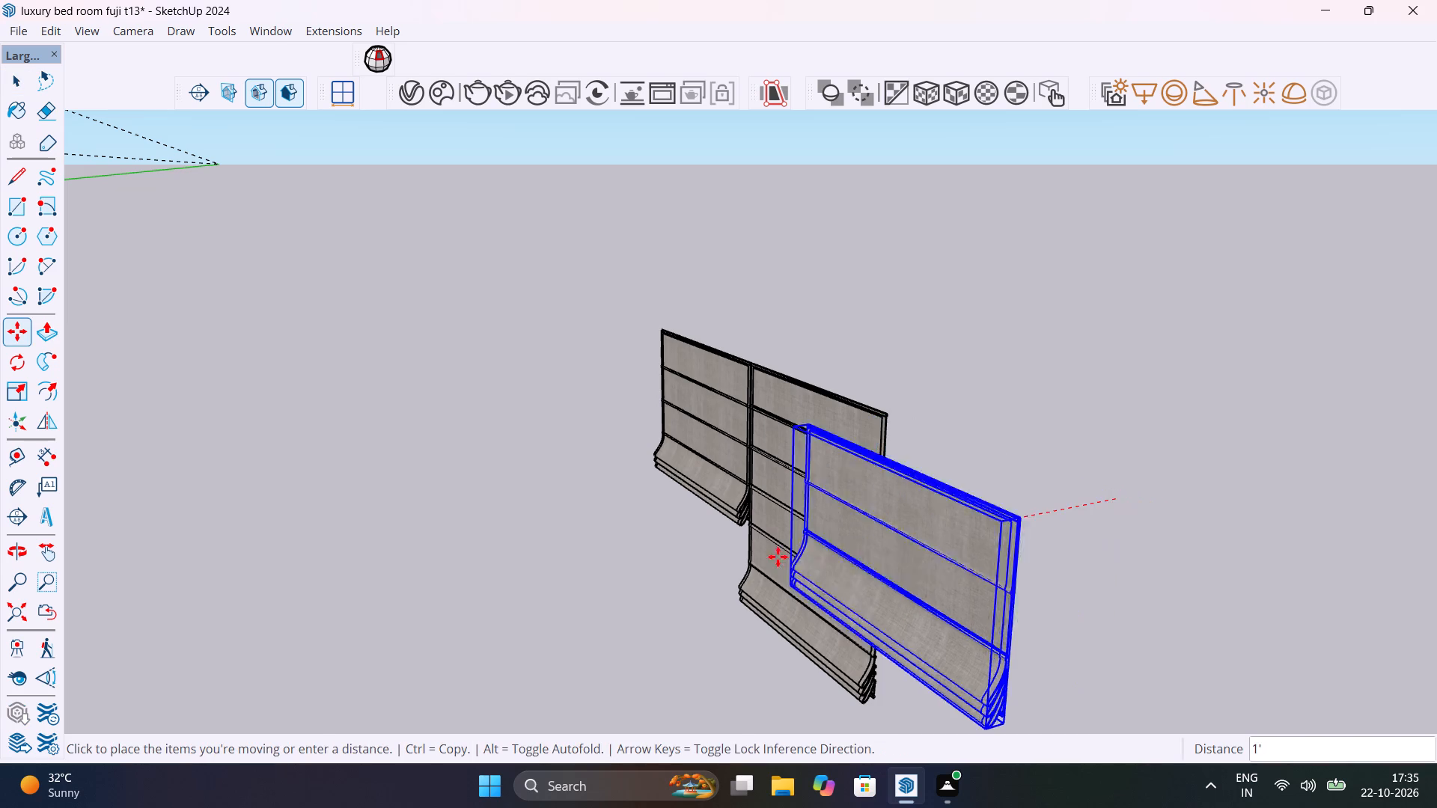
scroll(772, 610, "down", 16)
scroll(496, 579, "up", 2)
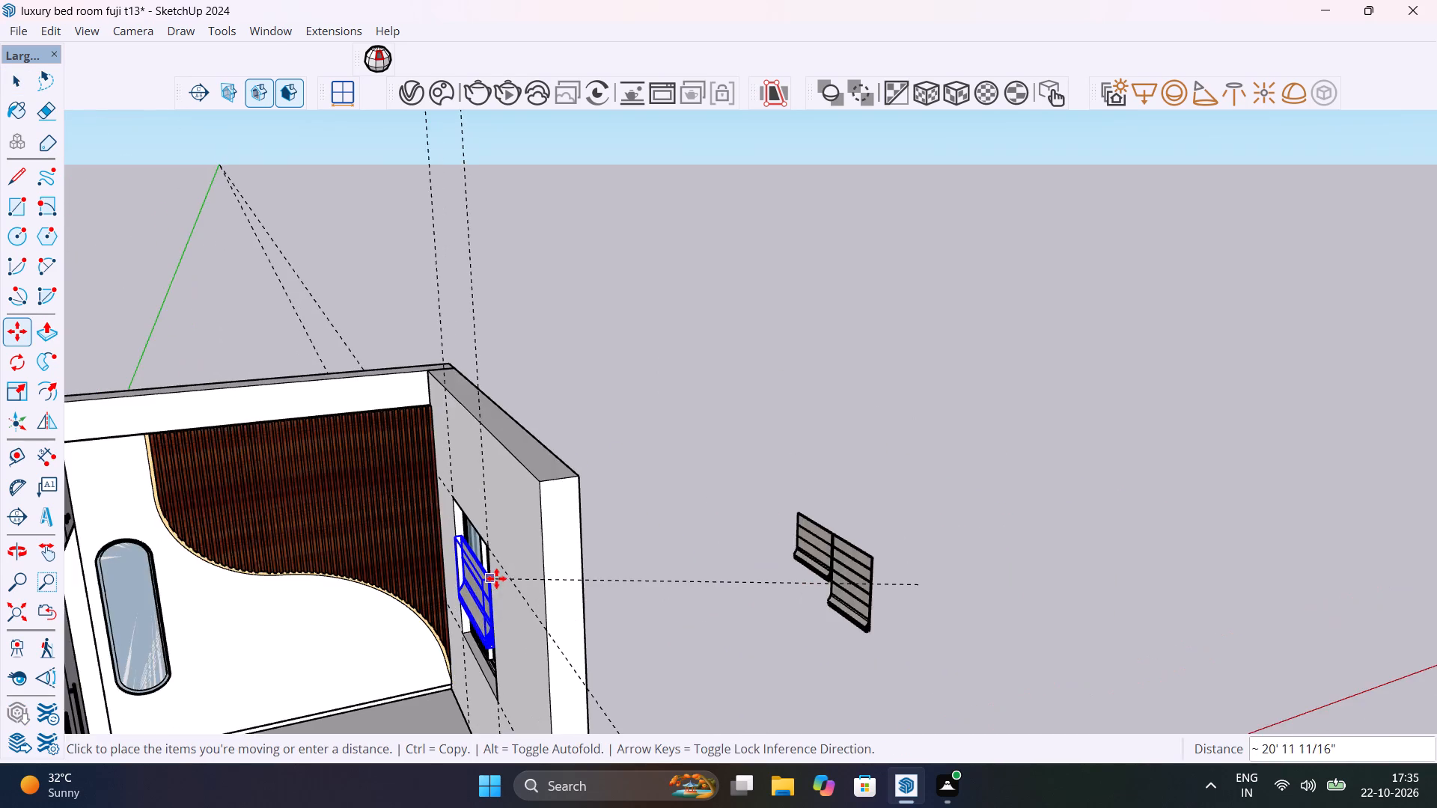
scroll(496, 578, "up", 5)
middle_click_drag(503, 566, 729, 441)
scroll(729, 443, "up", 1)
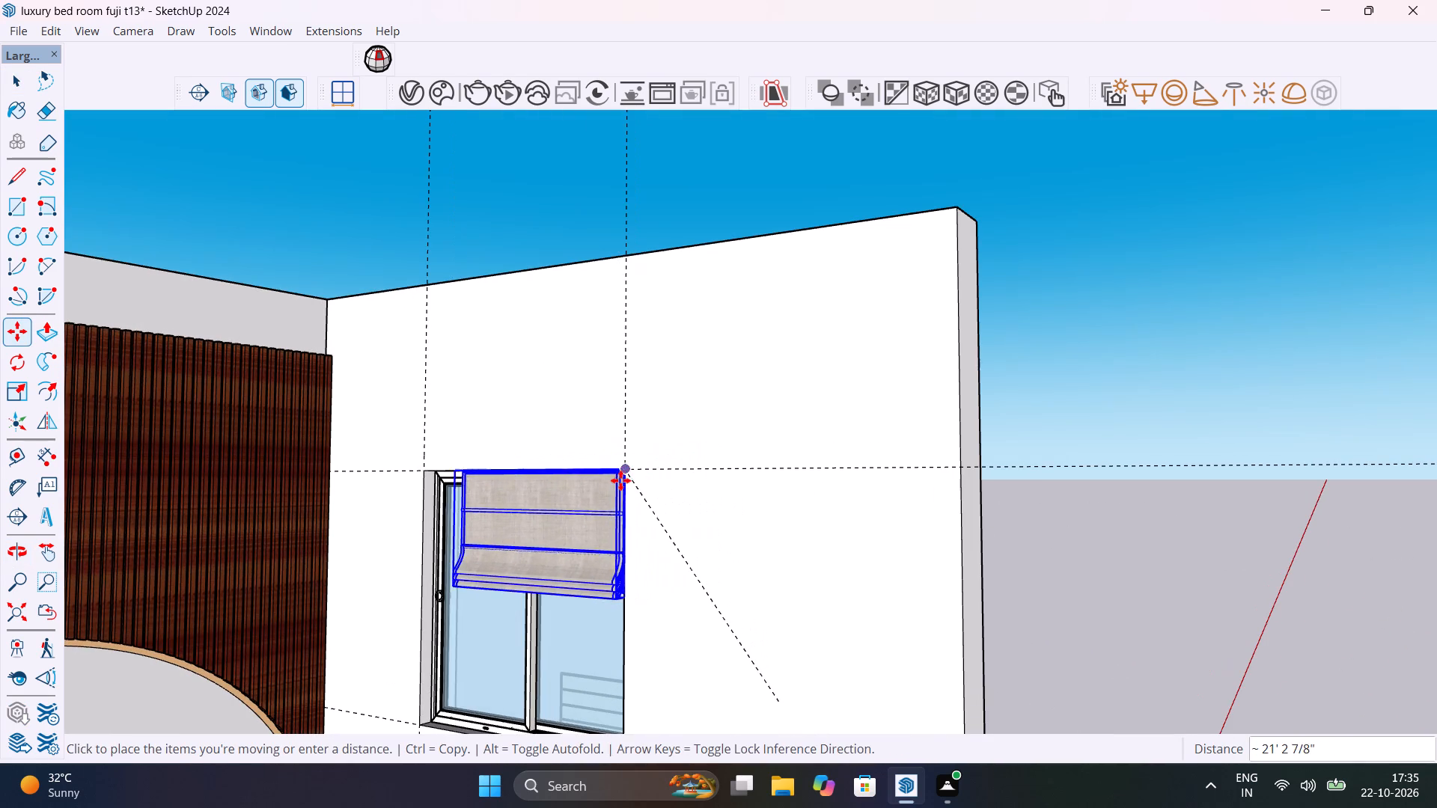
scroll(614, 480, "up", 8)
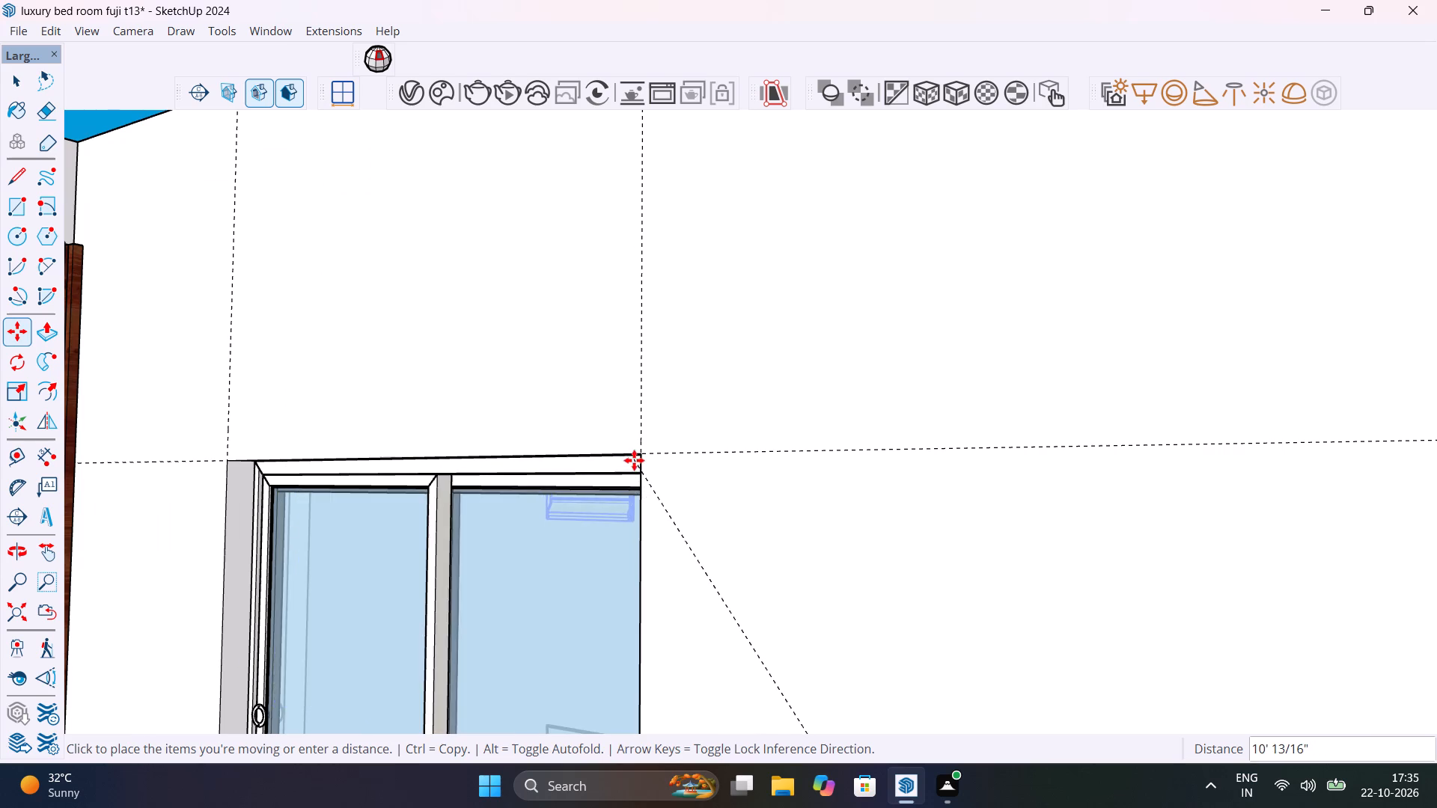
middle_click_drag(561, 545, 561, 544)
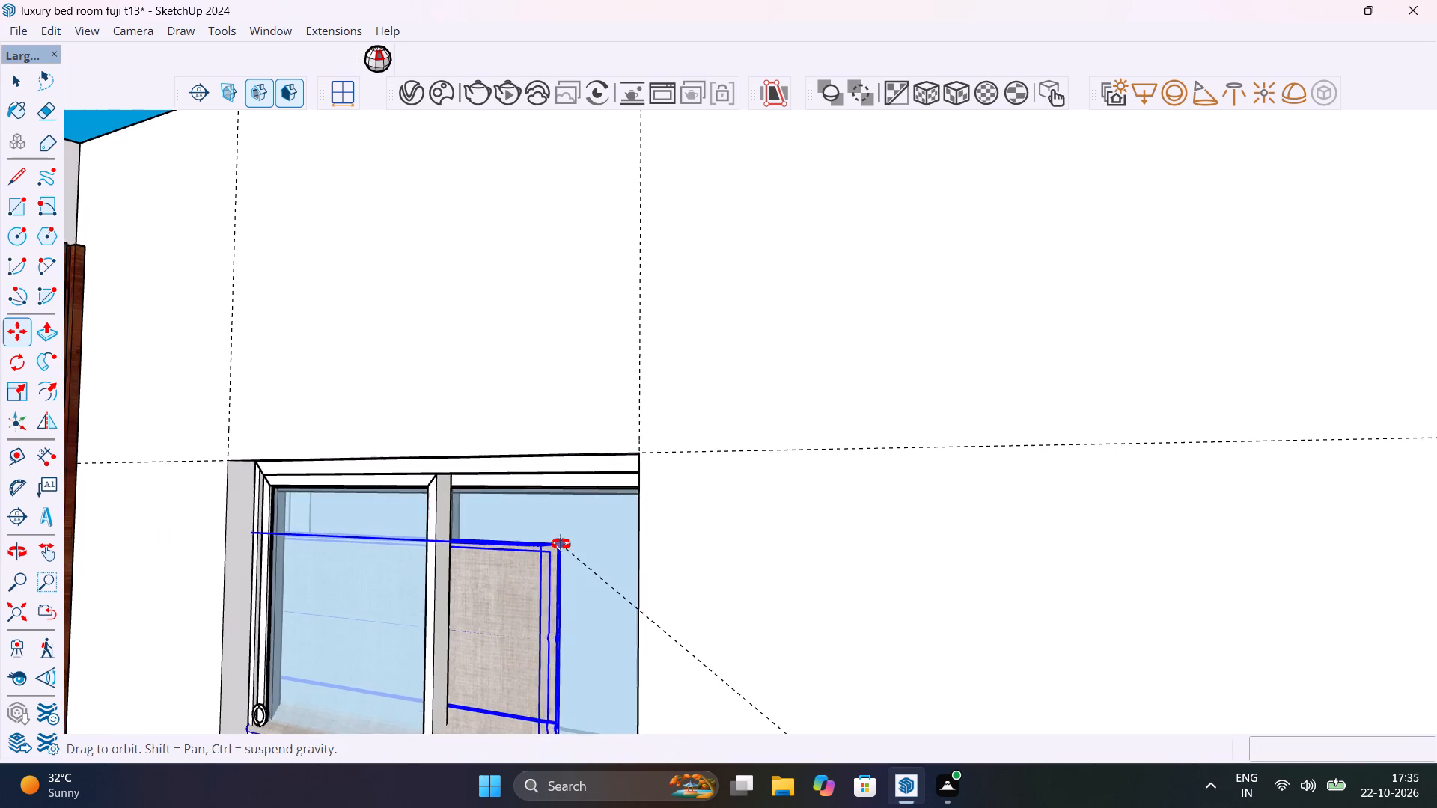
middle_click_drag(561, 544, 666, 534)
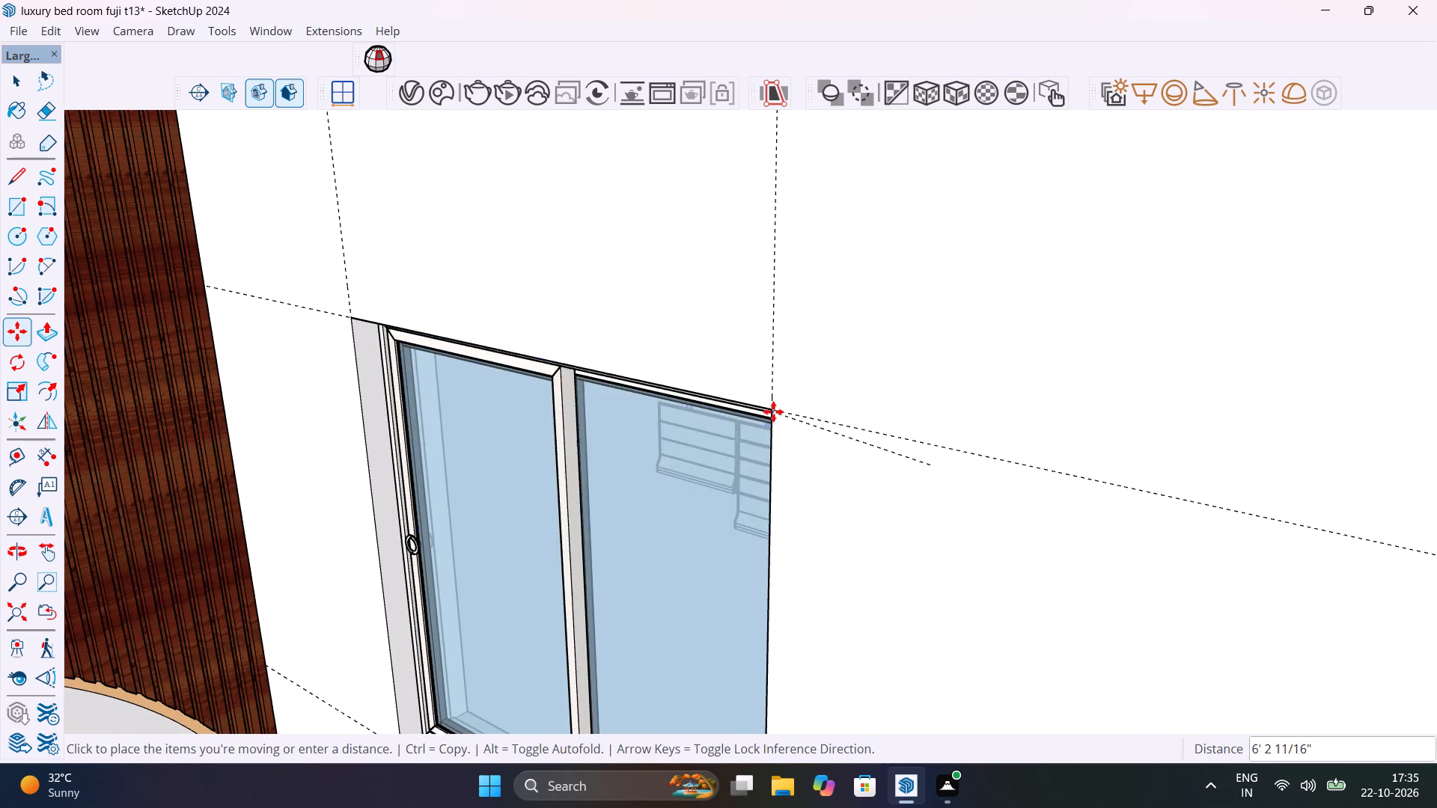
left_click(773, 408)
Scale the blind panel's width along the green axis by about 1.29 so it spans the full window opening.
middle_click_drag(649, 570, 1035, 545)
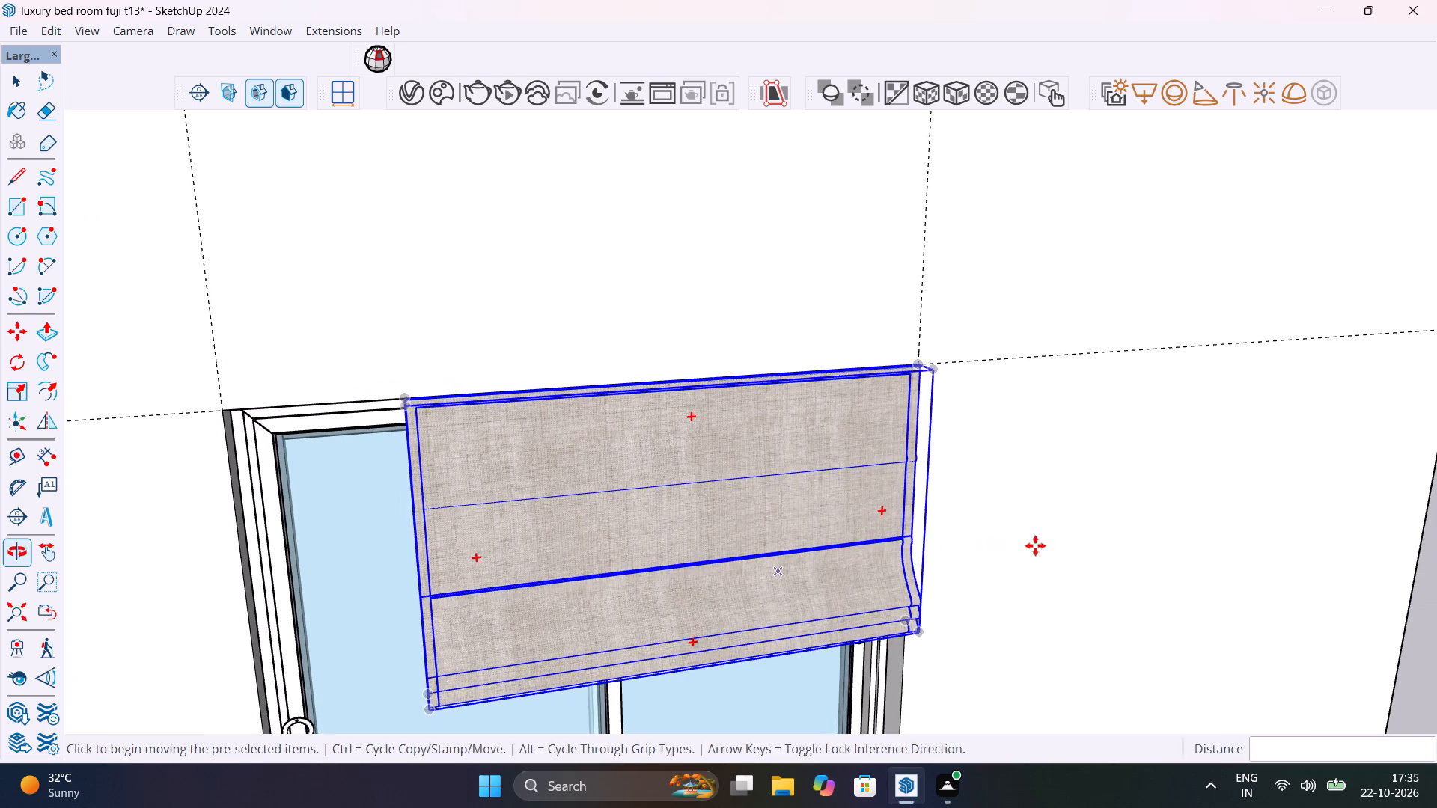
middle_click_drag(431, 643, 698, 623)
scroll(698, 624, "up", 1)
key("s")
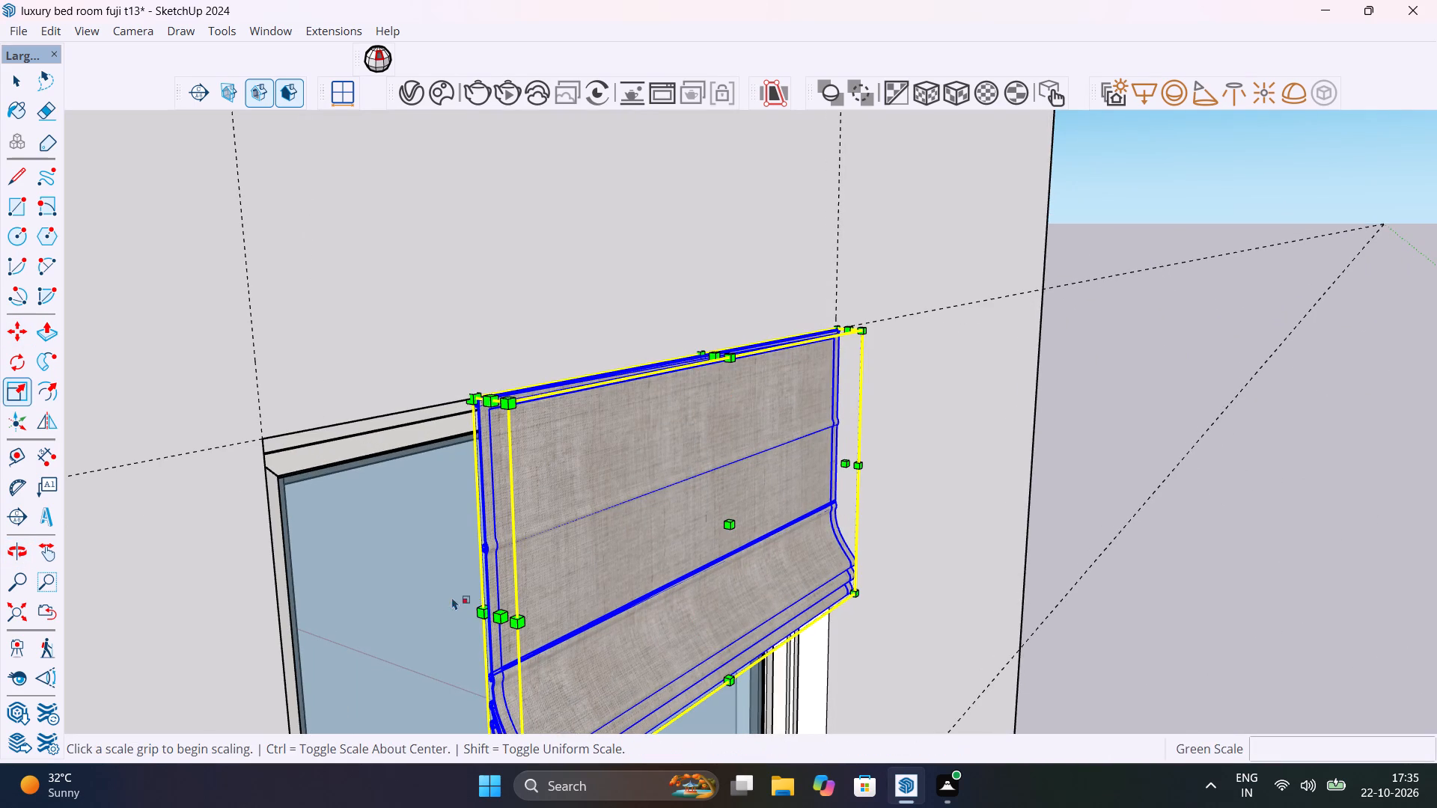
left_click(501, 619)
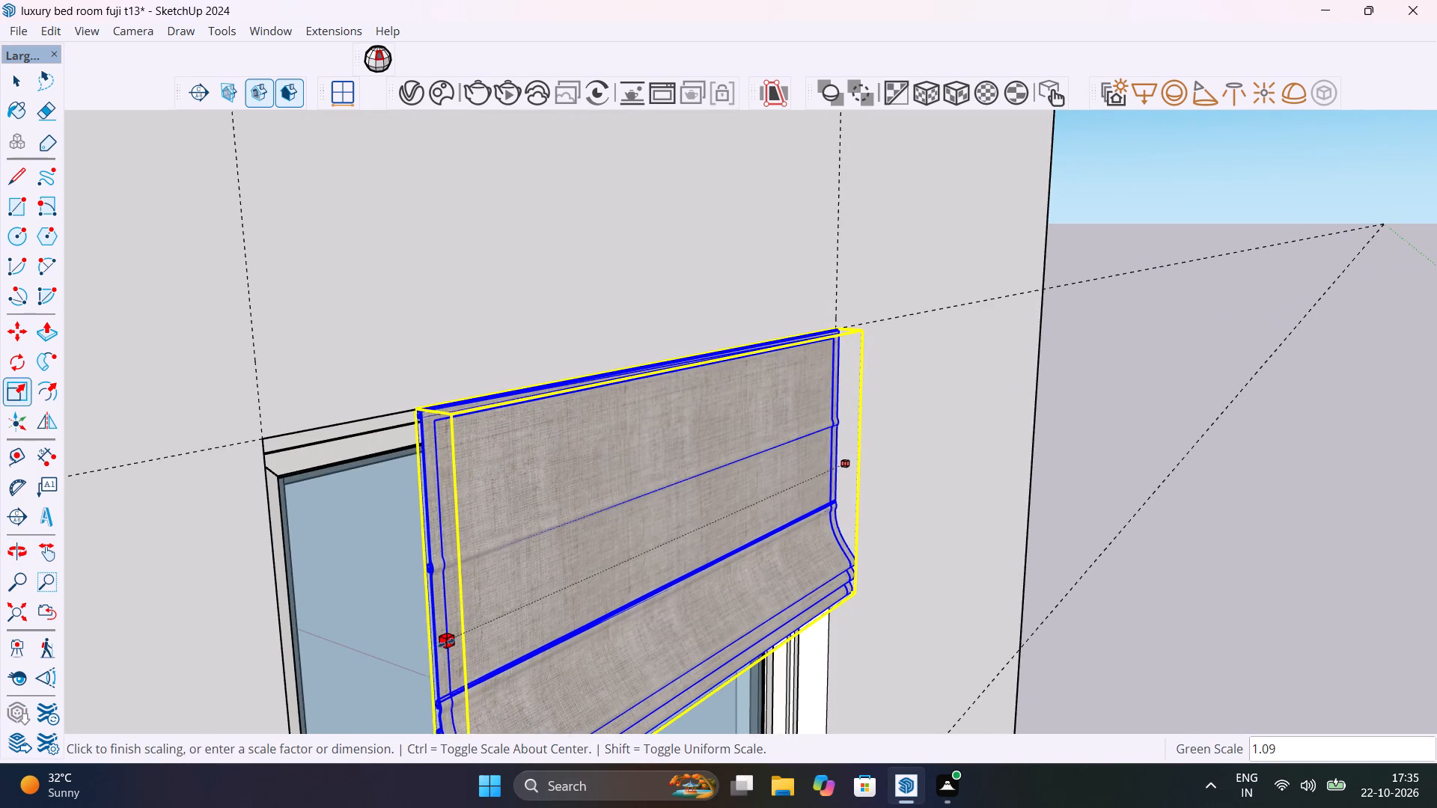
left_click(293, 676)
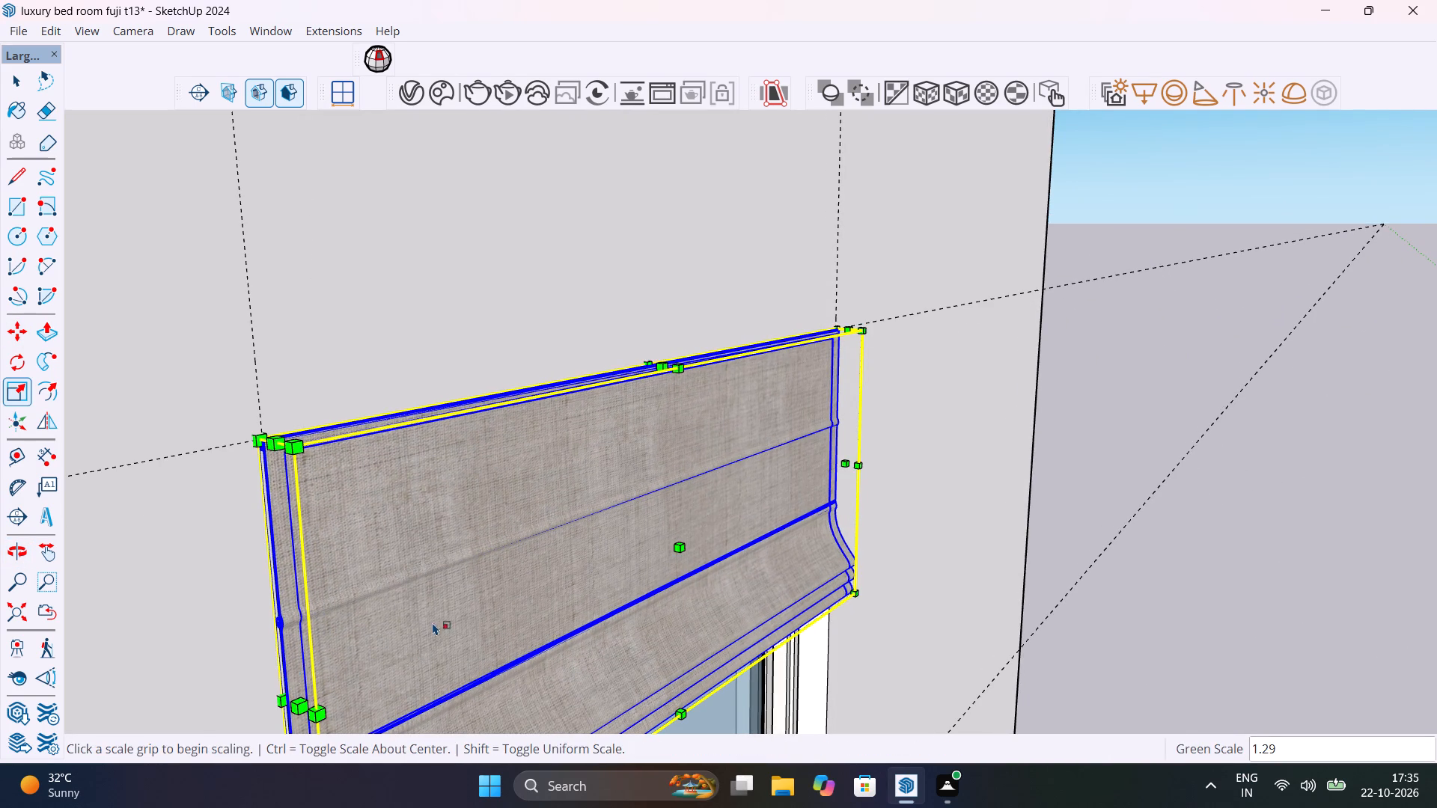
Scale the blind panel downward along the blue axis by about 1.34 so it covers more of the window, then deselect it.
scroll(433, 621, "down", 6)
left_click(19, 612)
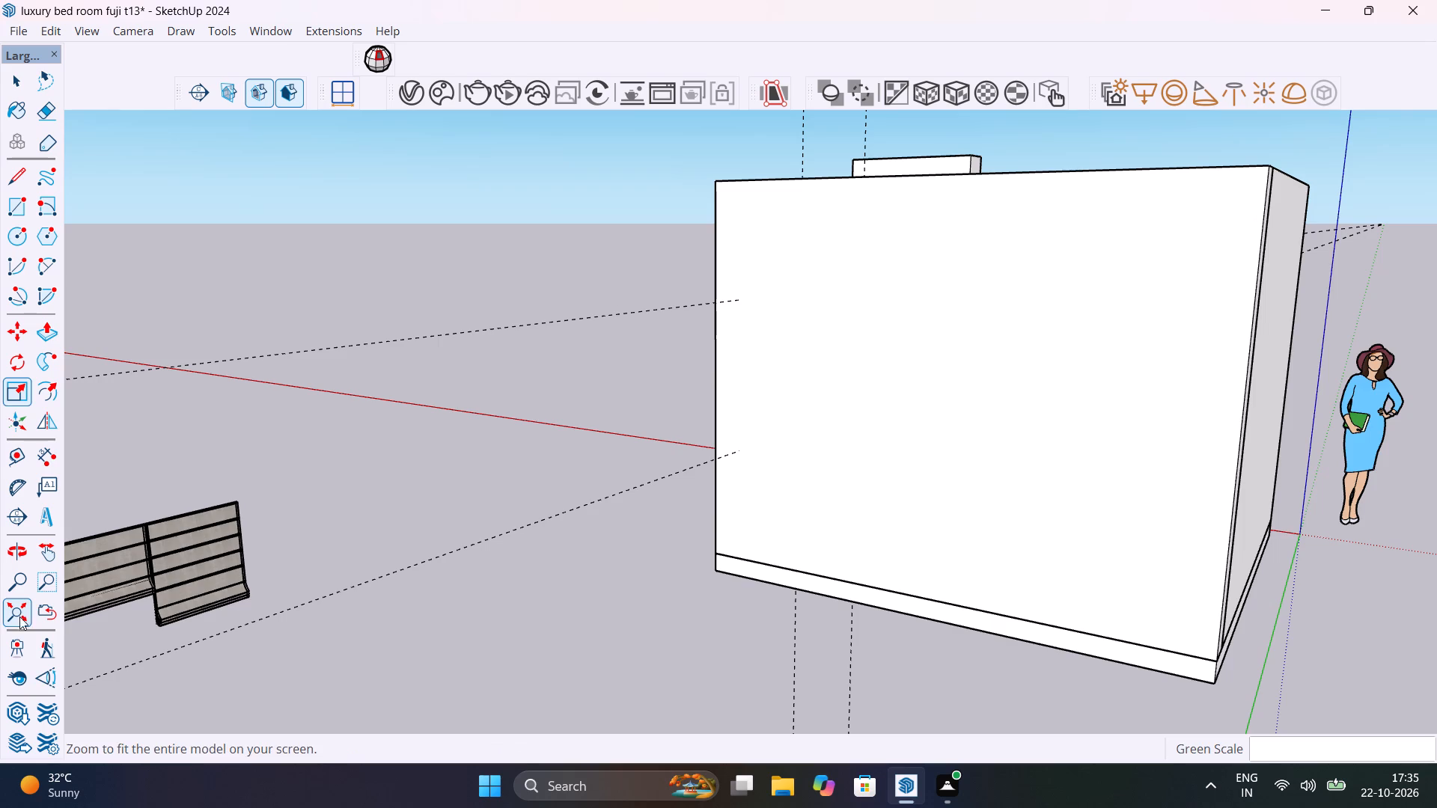
middle_click_drag(599, 582, 451, 807)
scroll(599, 581, "down", 1)
scroll(828, 395, "up", 7)
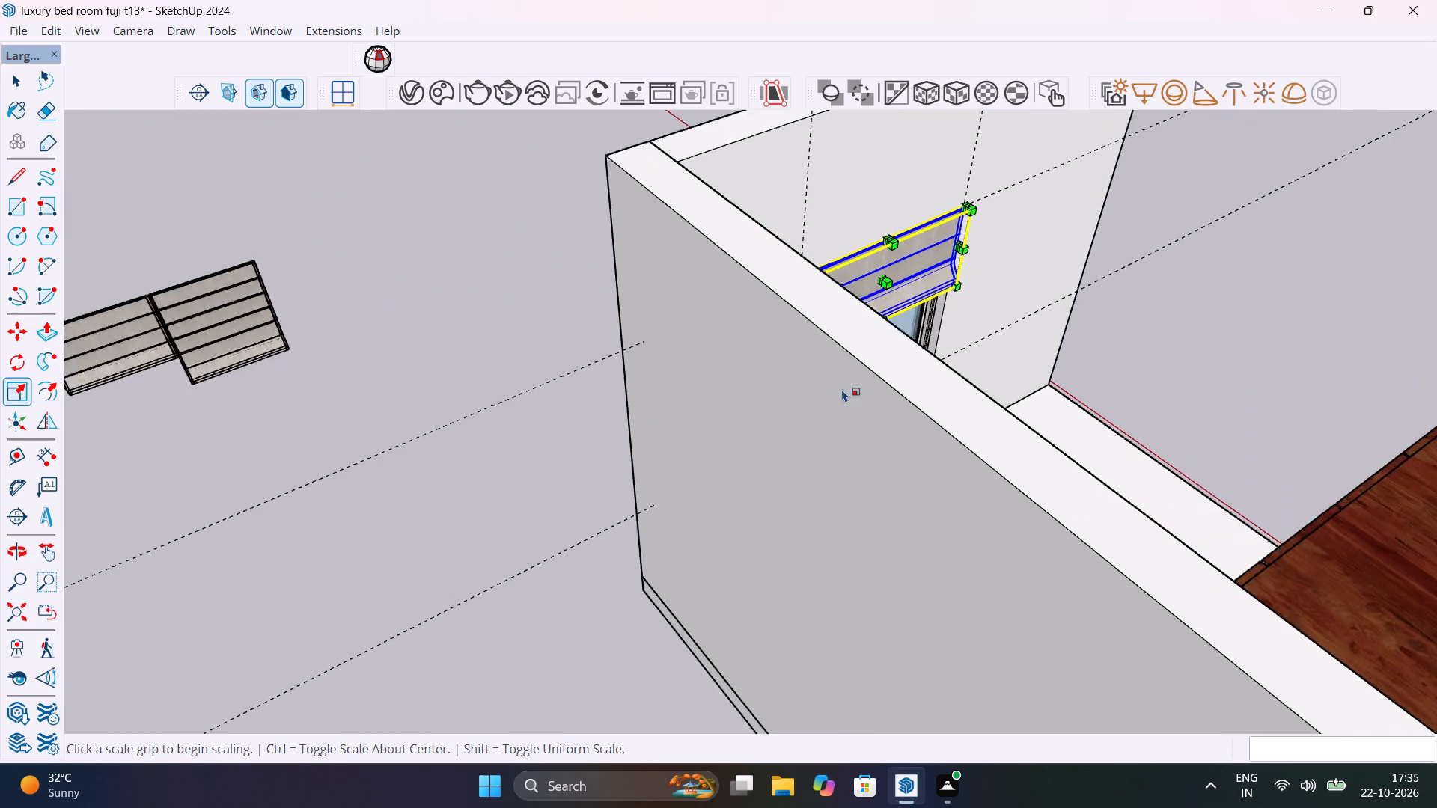
scroll(842, 389, "up", 2)
middle_click_drag(895, 406, 453, 481)
scroll(767, 480, "up", 7)
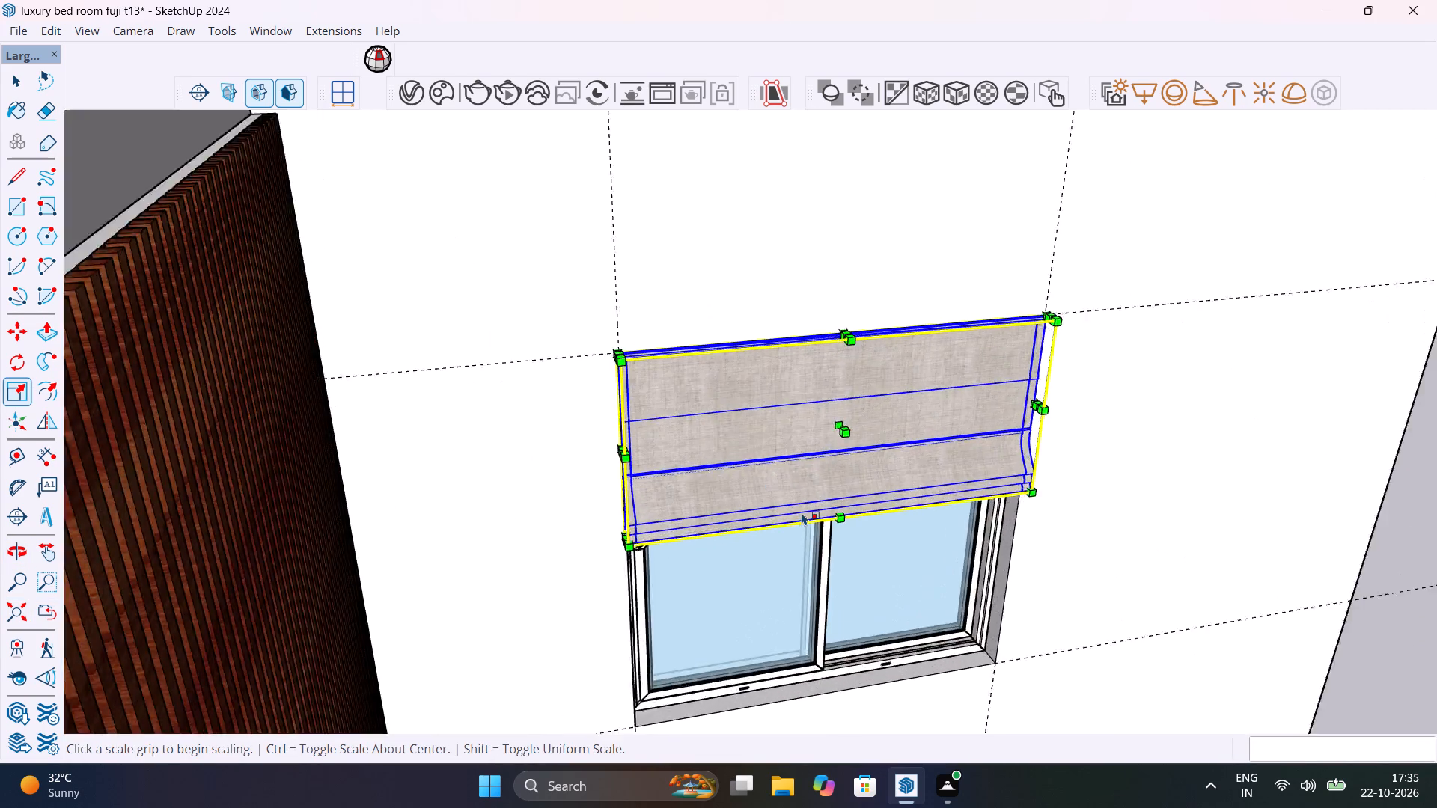
scroll(802, 512, "up", 3)
middle_click_drag(842, 563, 848, 449)
scroll(840, 524, "up", 4)
middle_click_drag(862, 555, 876, 404)
scroll(875, 412, "up", 1)
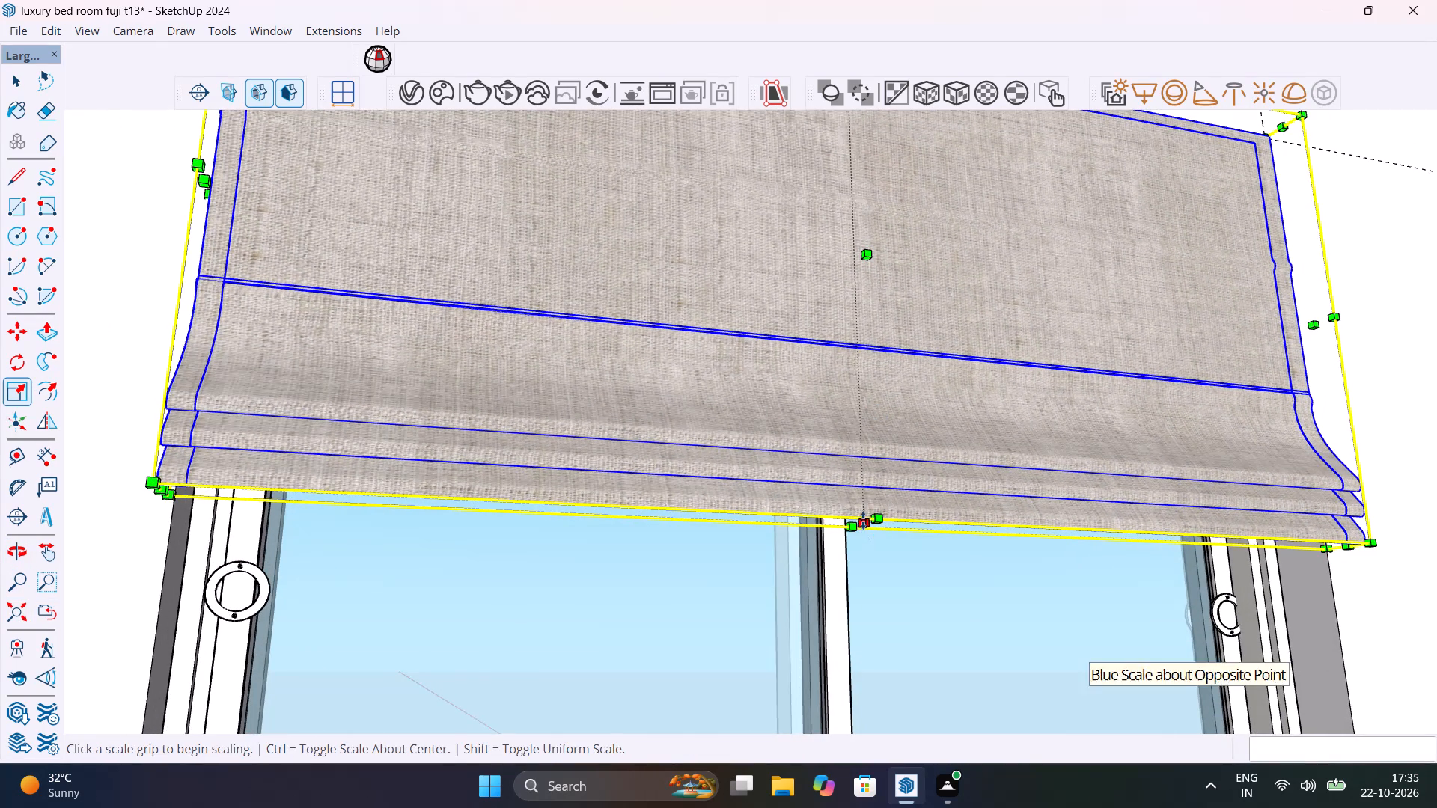
left_click(863, 518)
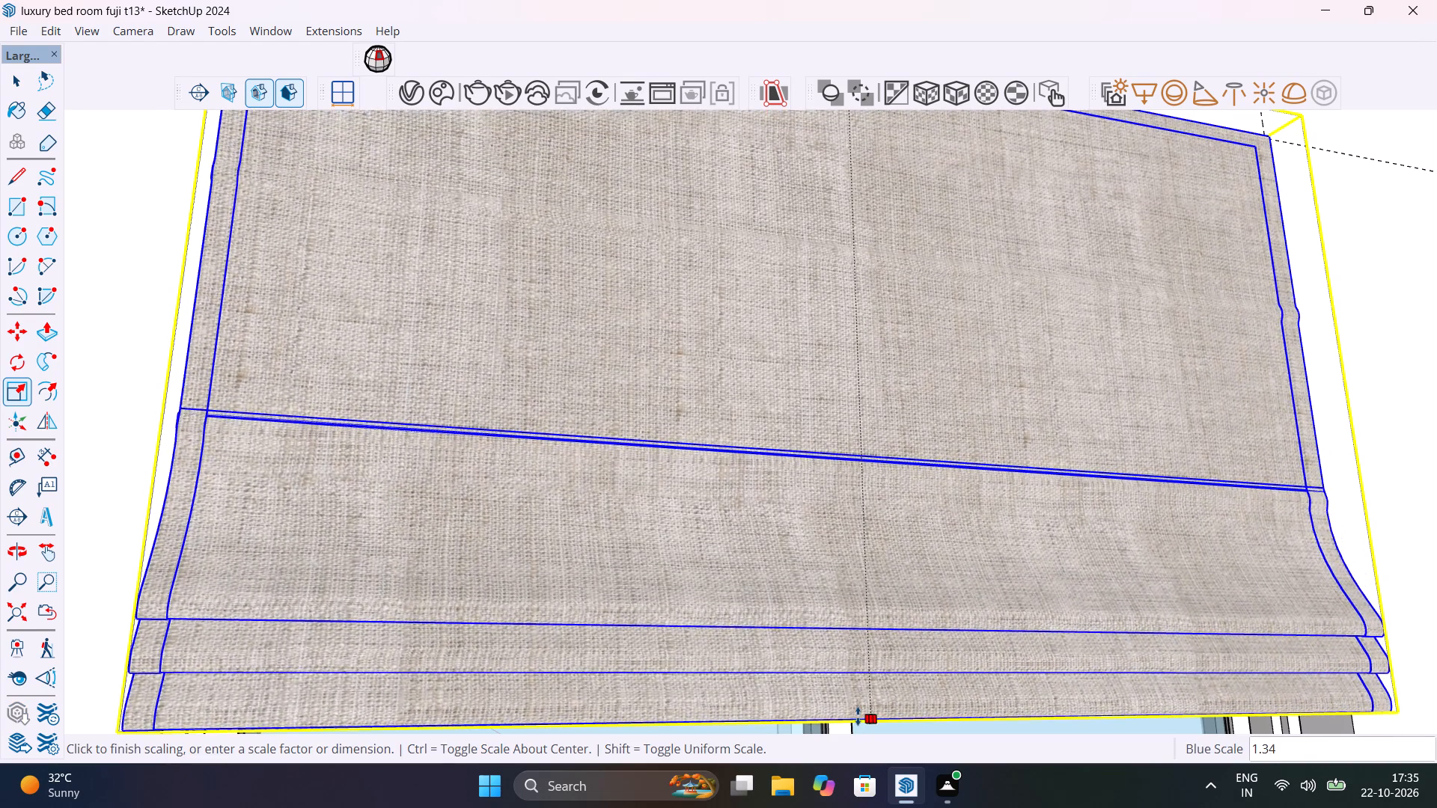
left_click(858, 716)
scroll(834, 530, "down", 13)
middle_click_drag(861, 537, 591, 682)
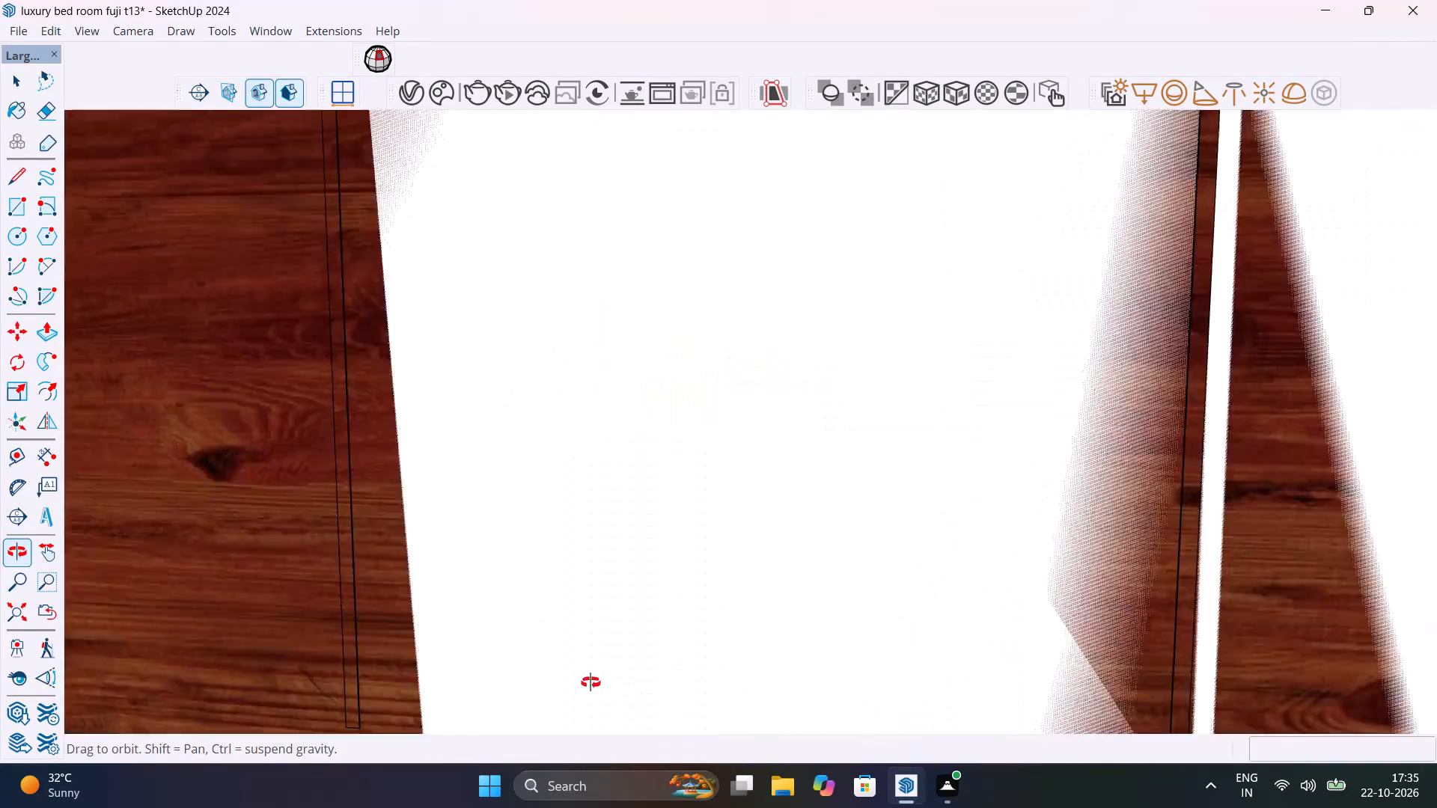
middle_click_drag(591, 682, 277, 682)
scroll(566, 585, "down", 12)
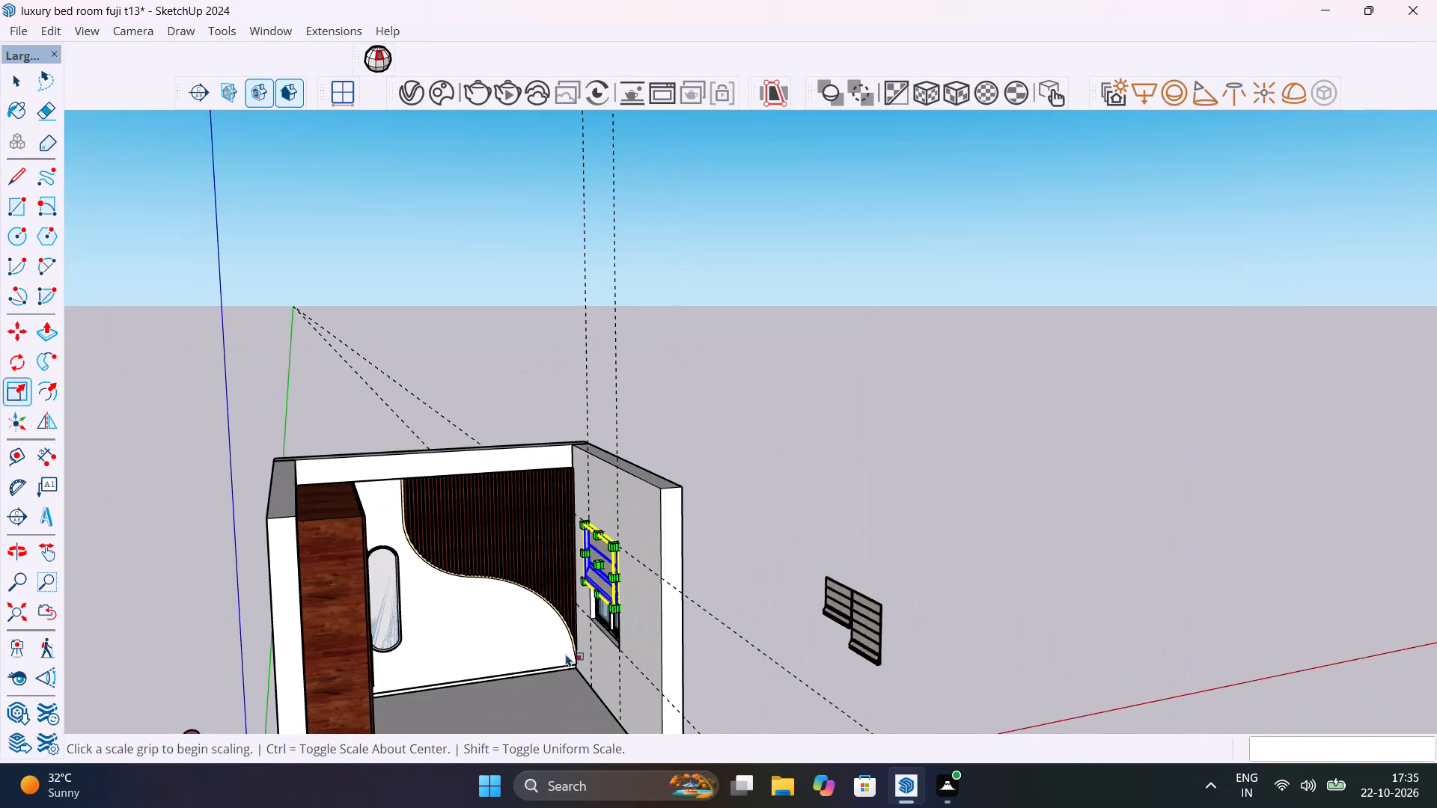
key("space")
left_click(778, 505)
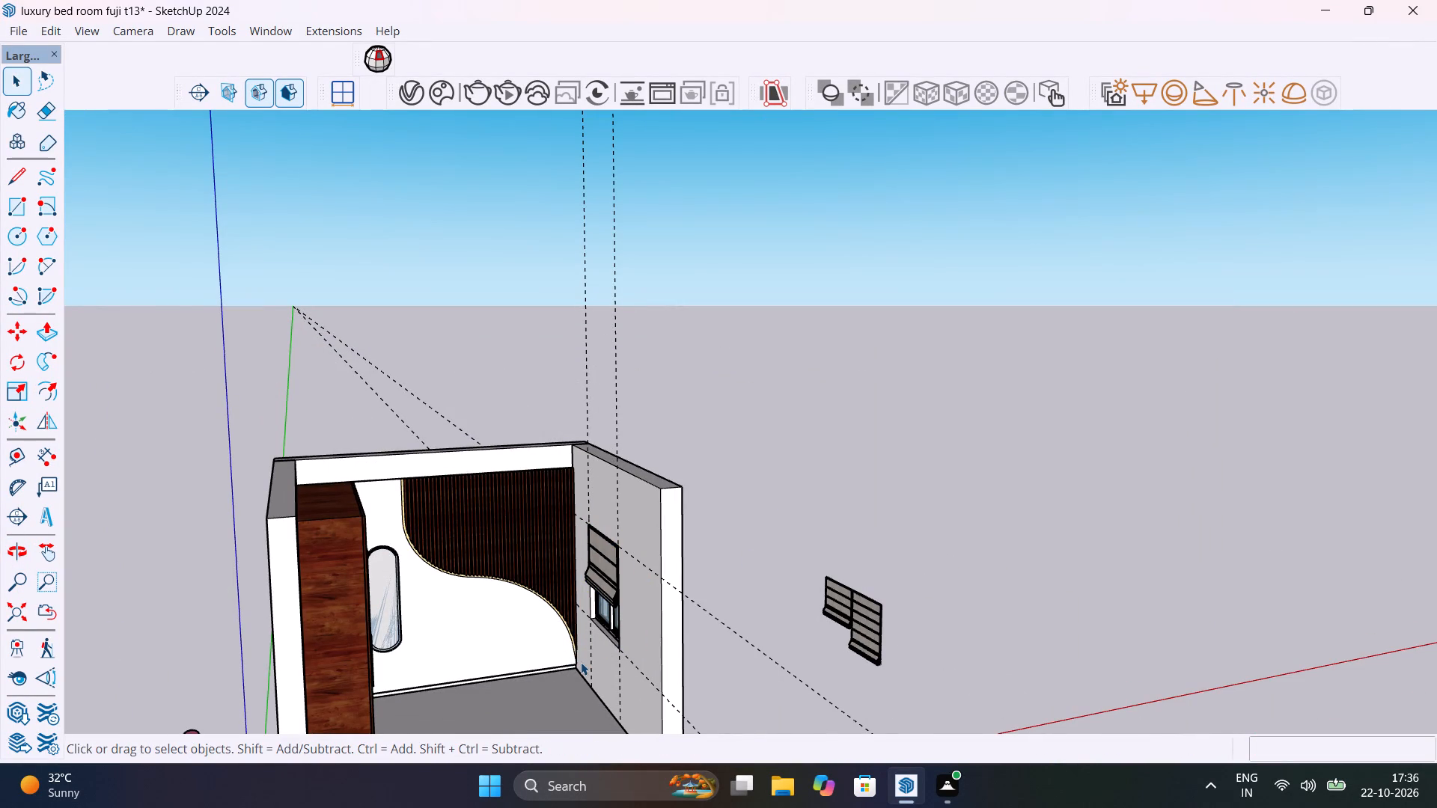
Delete all the dashed construction guides from the model.
scroll(496, 618, "up", 5)
middle_click_drag(597, 667, 593, 663)
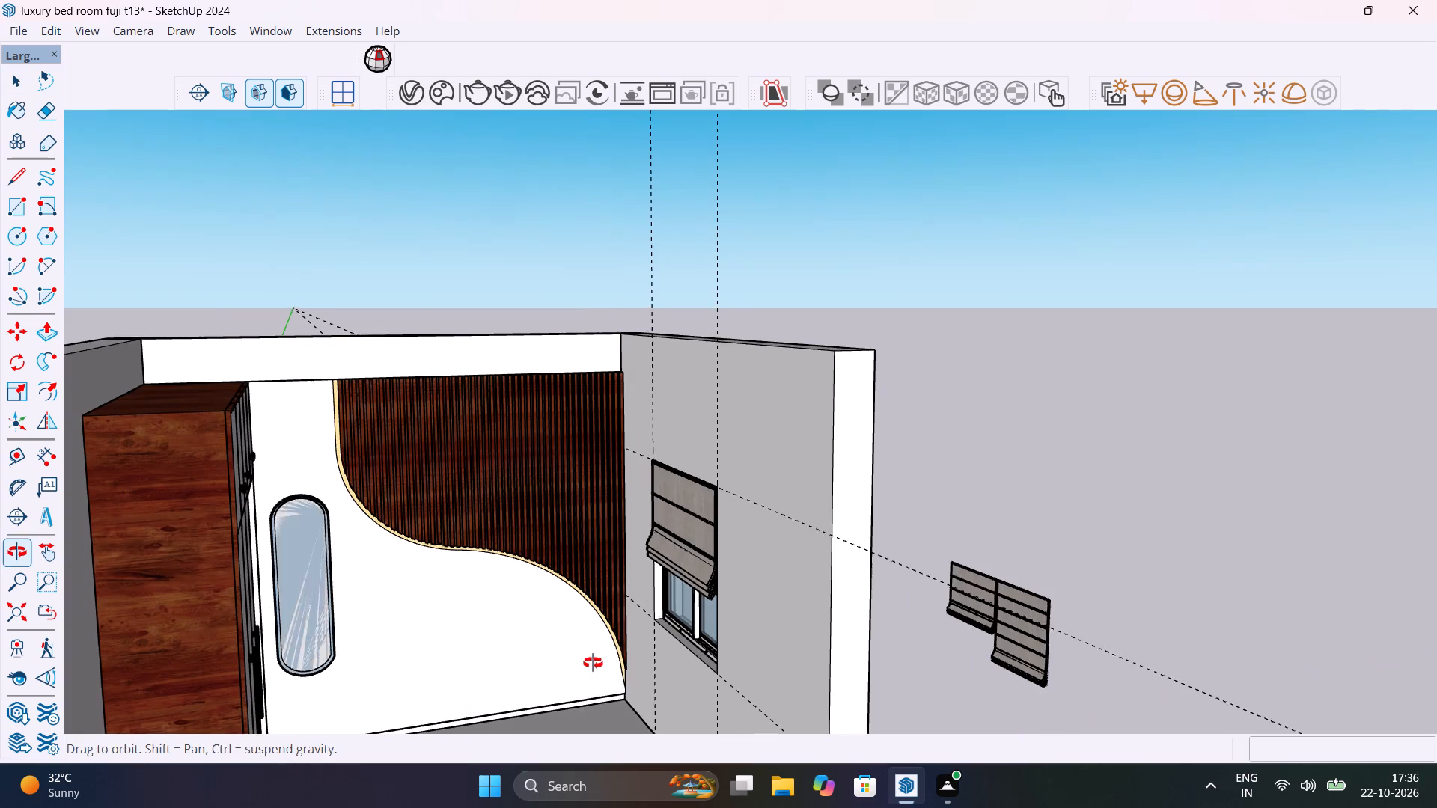
middle_click_drag(593, 663, 456, 655)
scroll(457, 656, "down", 6)
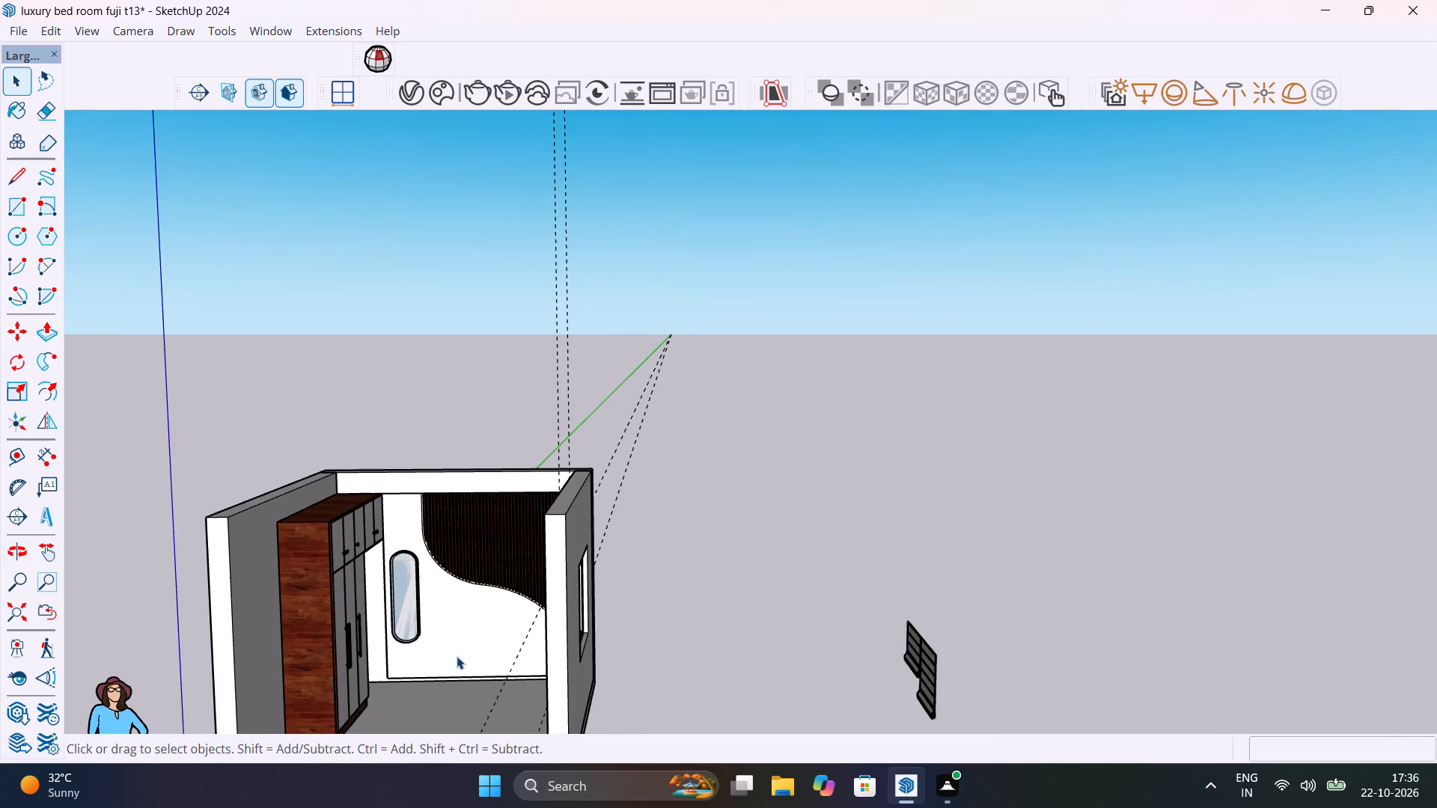
scroll(457, 656, "down", 3)
middle_click_drag(477, 664, 790, 596, "shift")
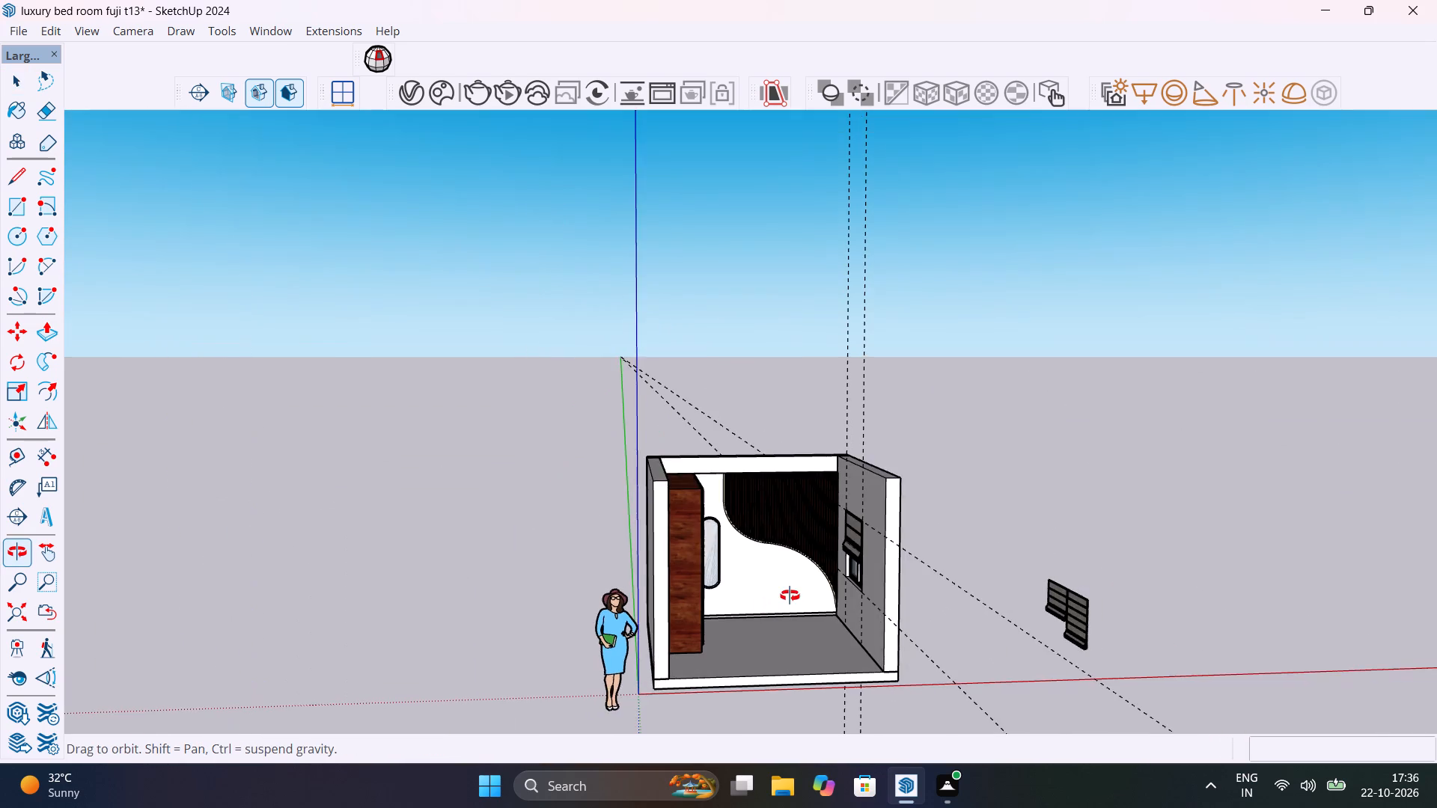
middle_click_drag(790, 596, 650, 663, "shift")
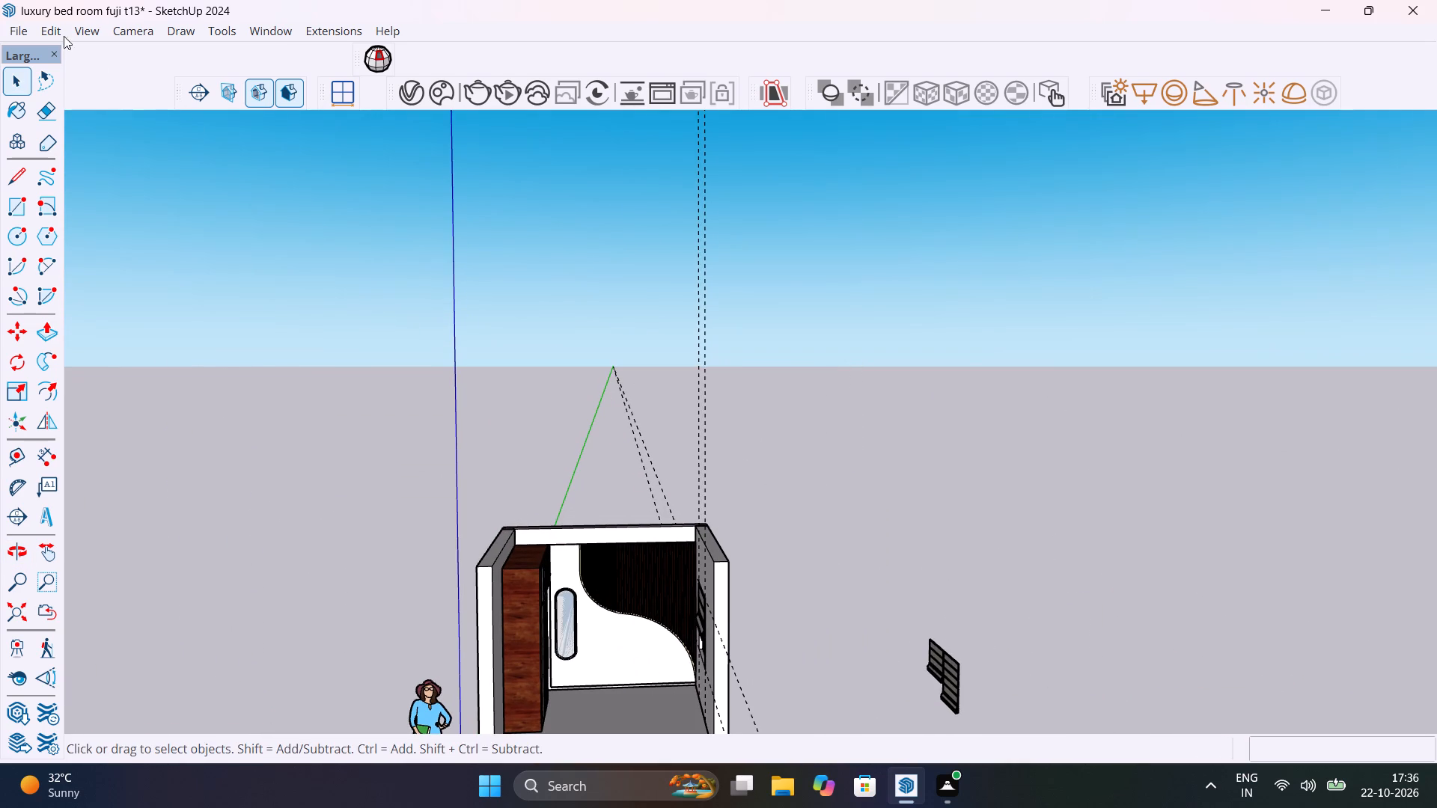
left_click(55, 27)
left_click(146, 218)
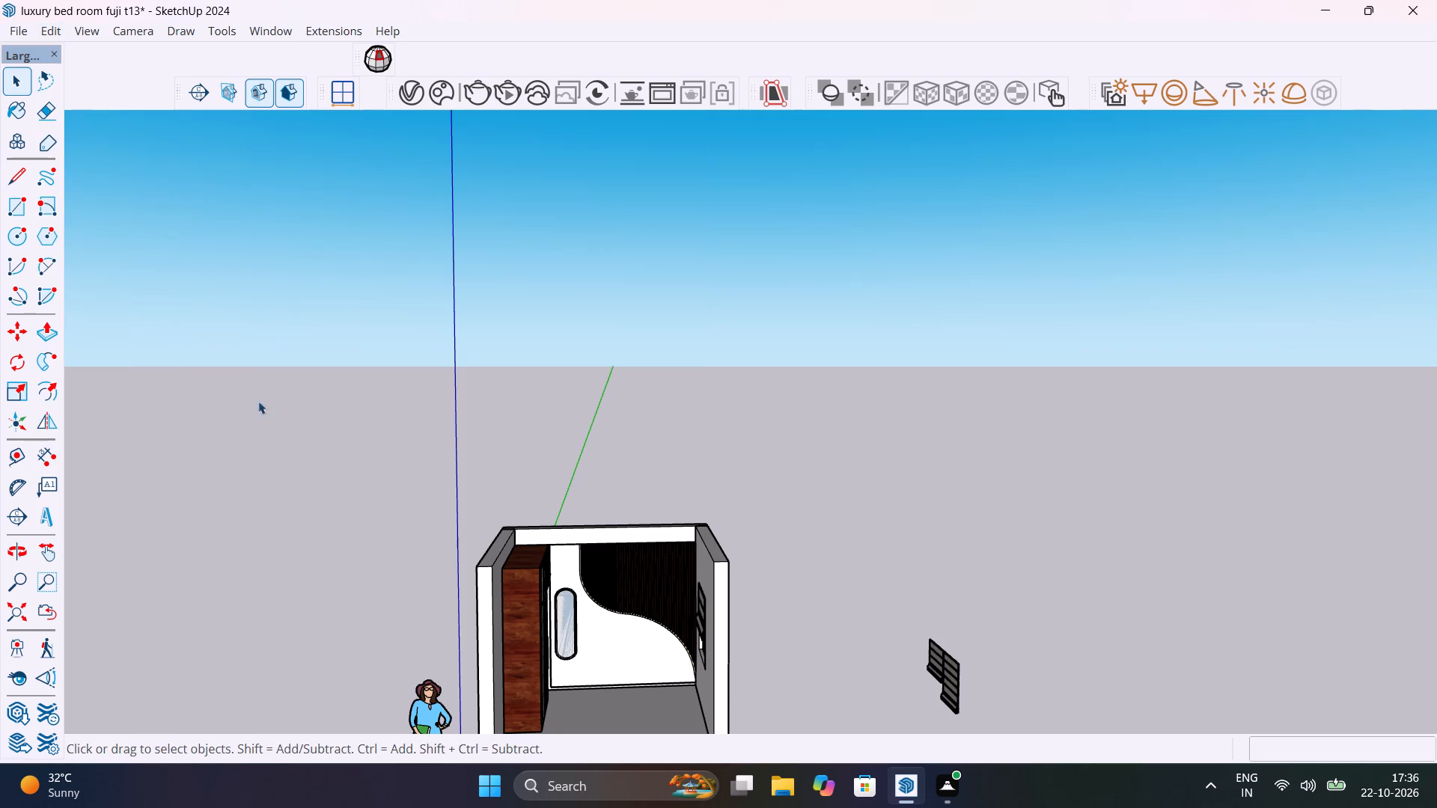
Examine the room from inside and outside, checking the fitted blind, window wall, slatted feature wall and wardrobe.
scroll(594, 601, "down", 3)
middle_click_drag(598, 629, 528, 485, "shift")
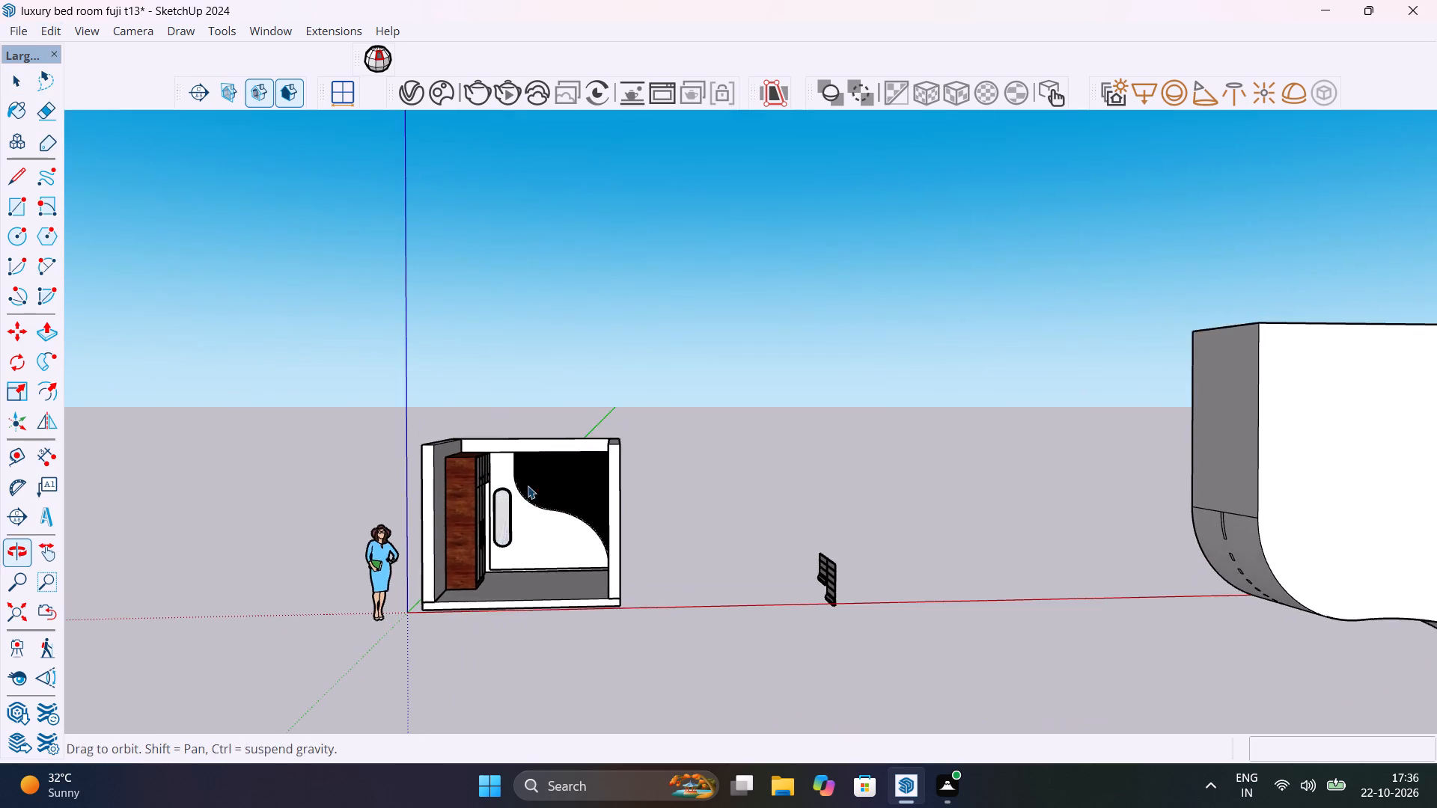
scroll(561, 528, "up", 12)
middle_click_drag(599, 569, 563, 504, "shift")
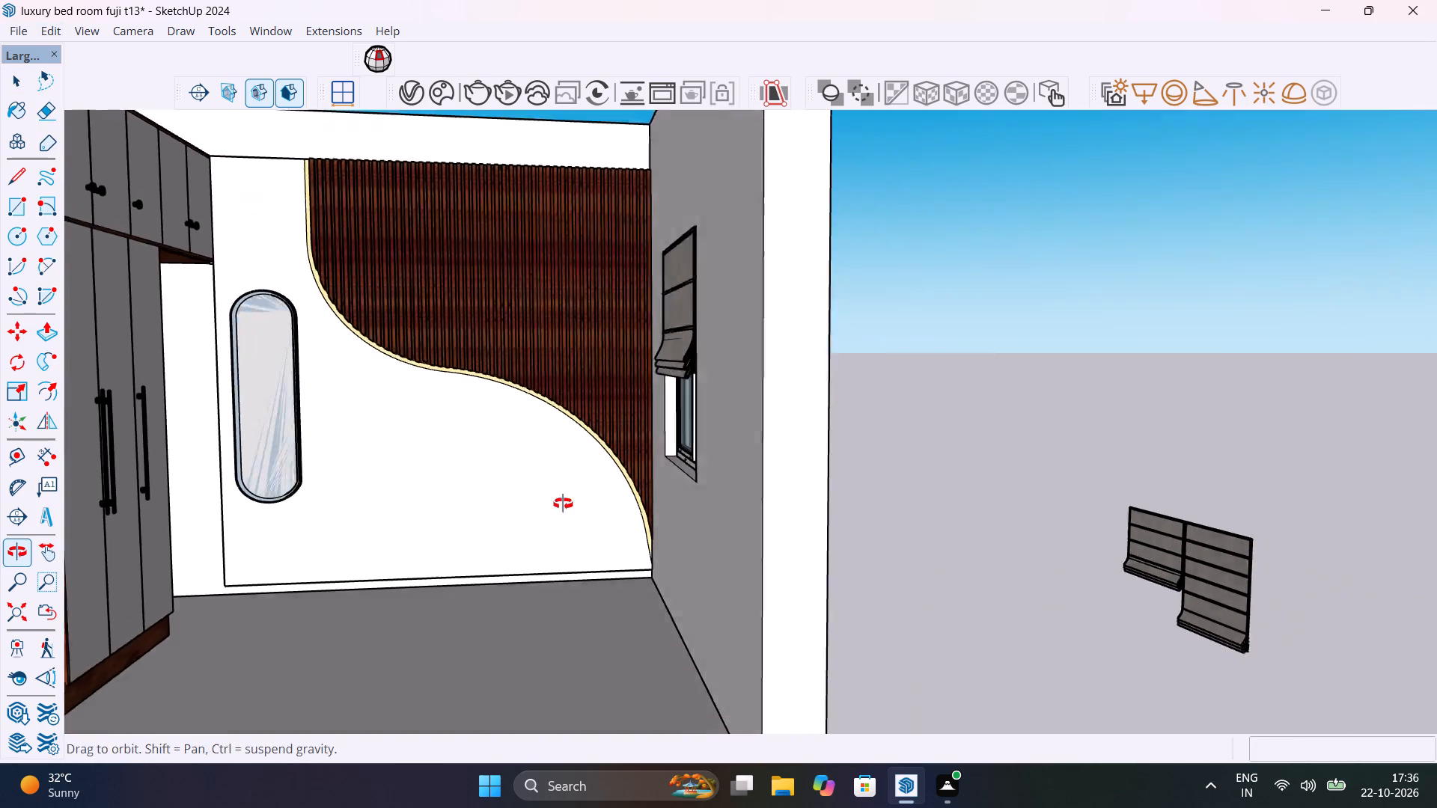
middle_click_drag(563, 504, 583, 530, "shift")
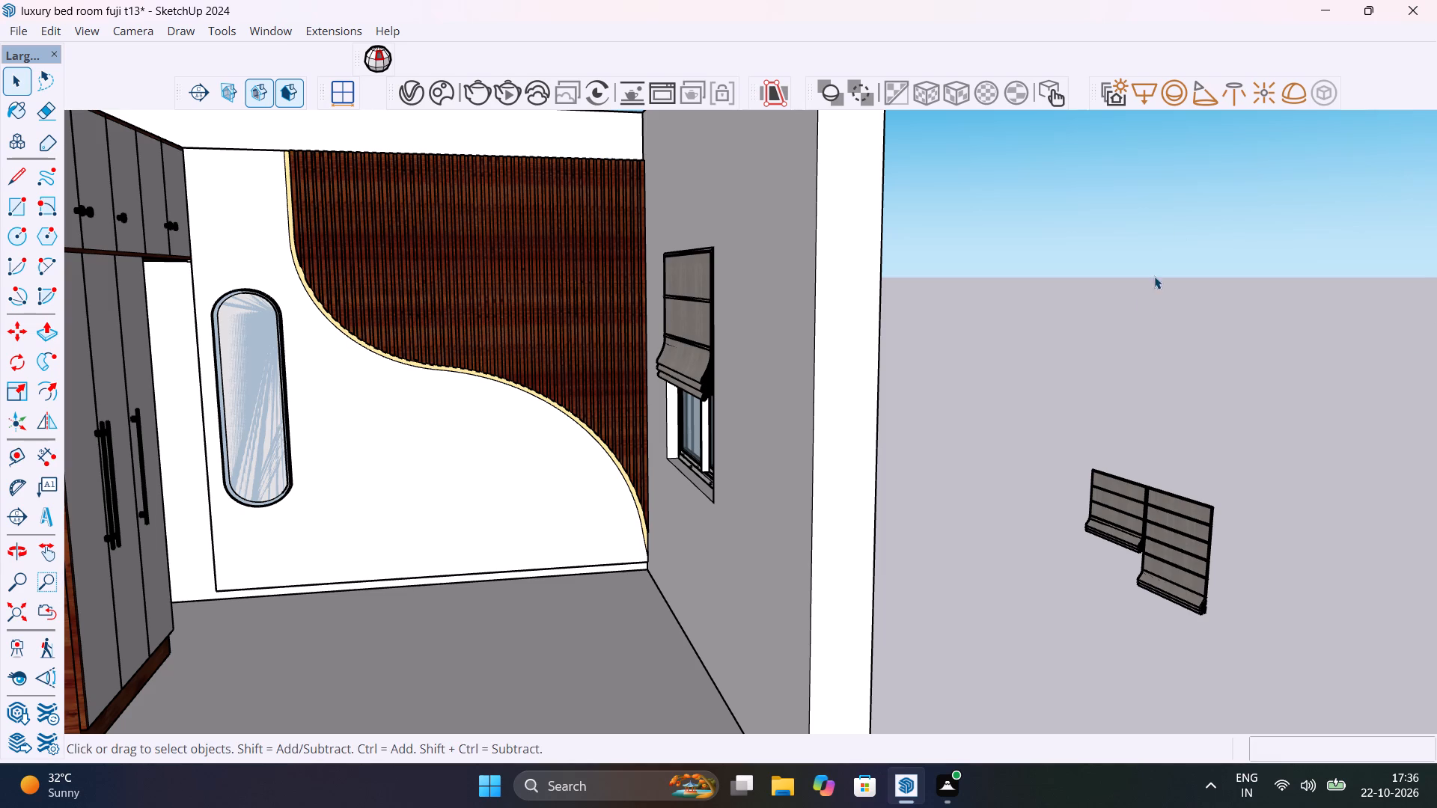
scroll(954, 360, "down", 2)
scroll(711, 592, "up", 1)
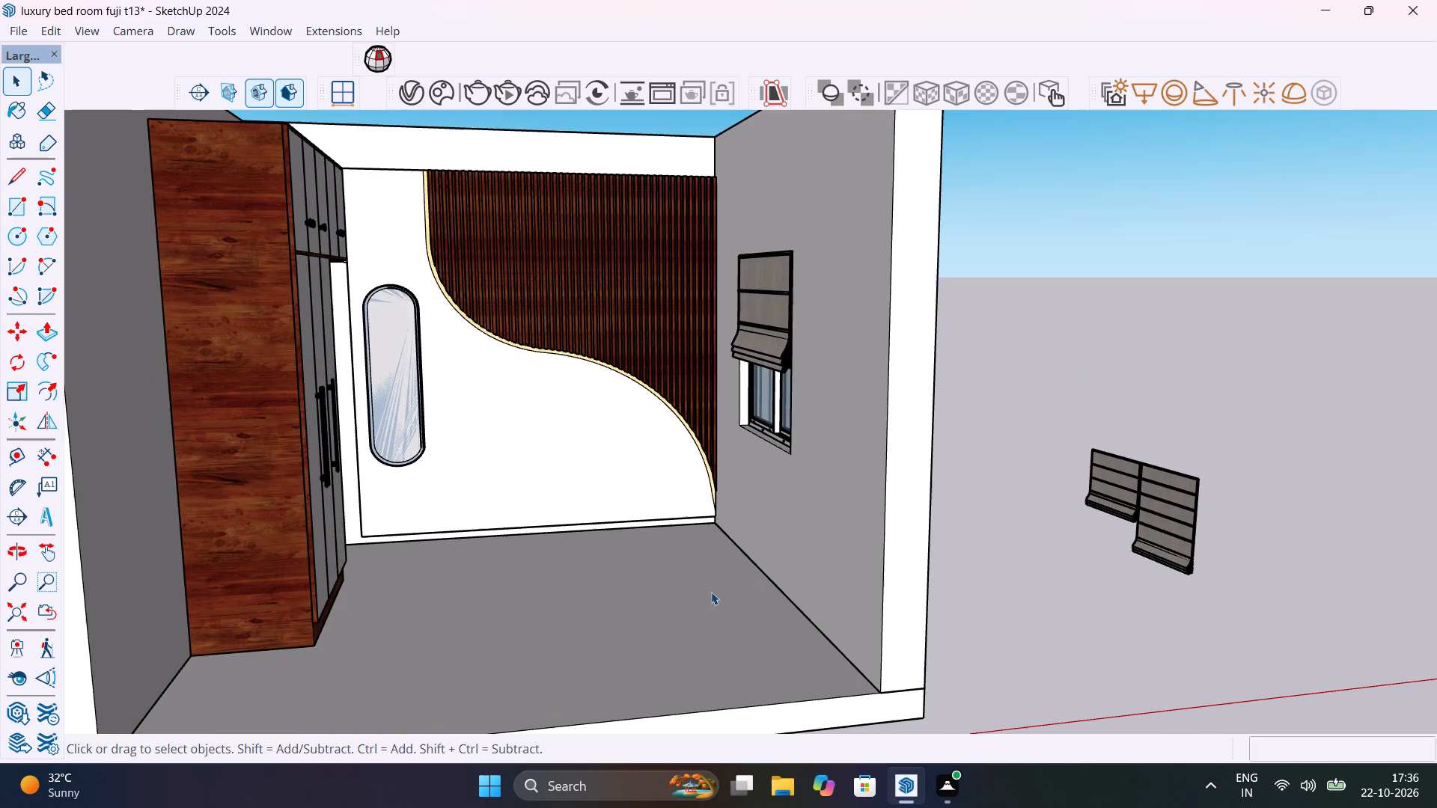
middle_click_drag(717, 573, 913, 551)
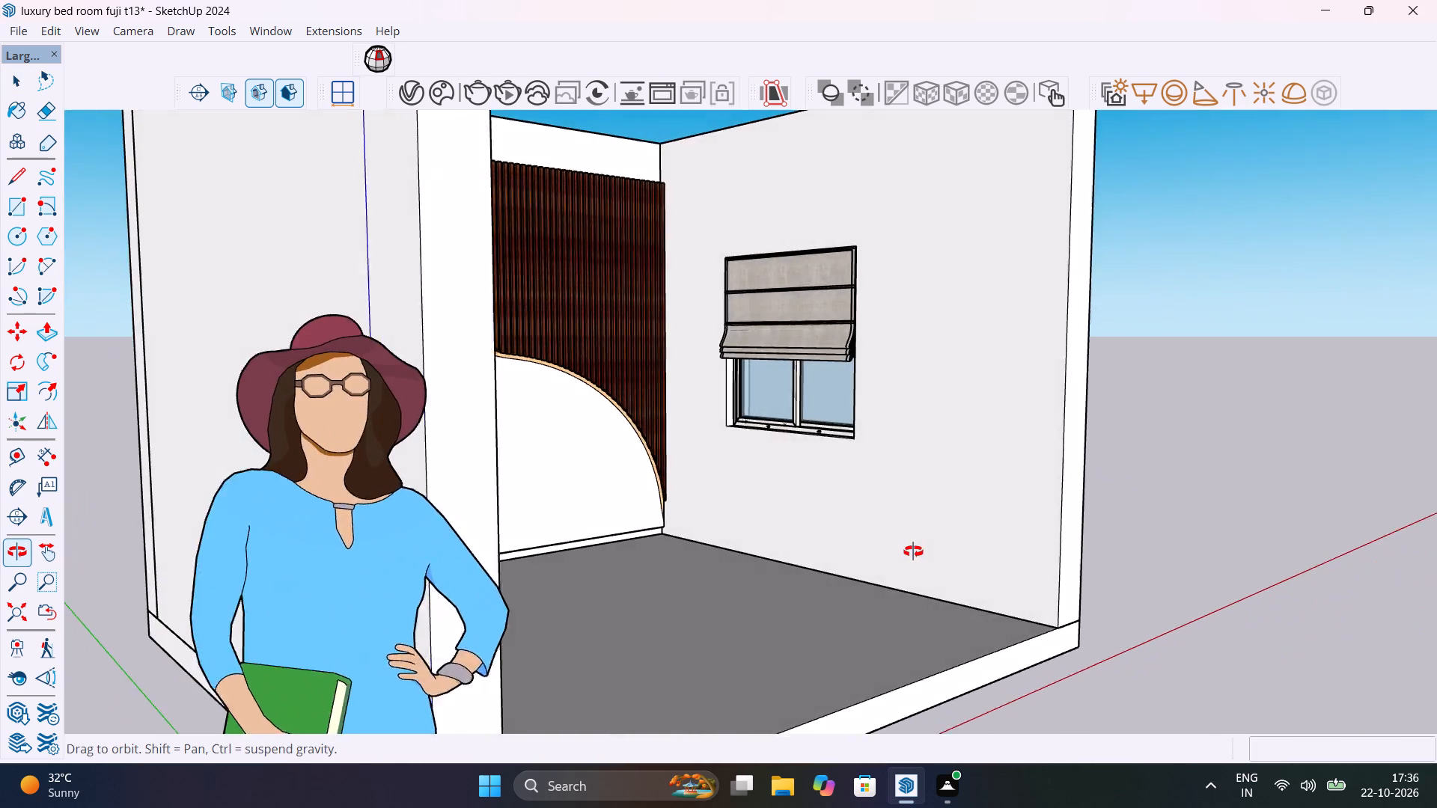
middle_click_drag(913, 551, 595, 630)
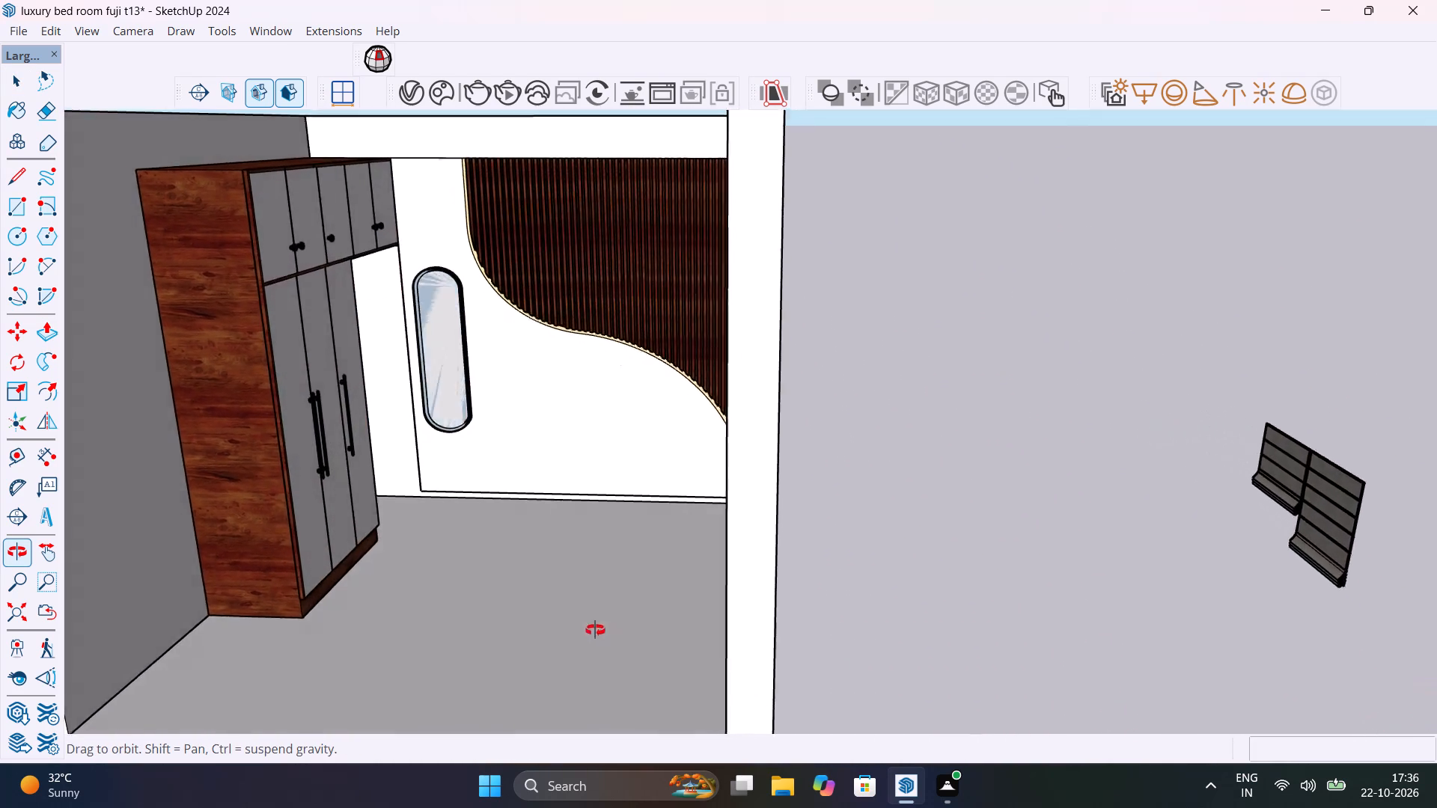
middle_click_drag(595, 630, 515, 604)
scroll(823, 465, "down", 3)
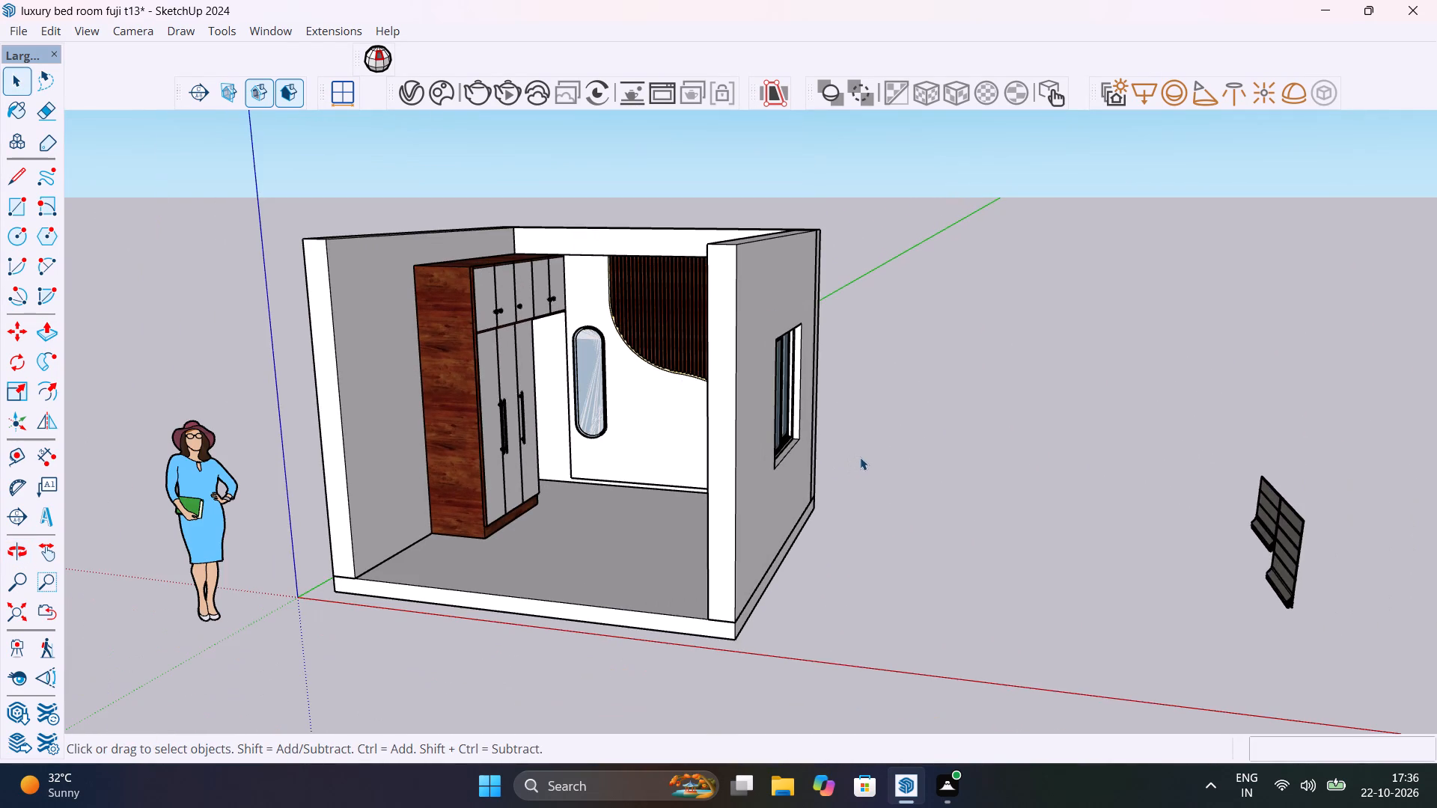
middle_click_drag(875, 449, 771, 469)
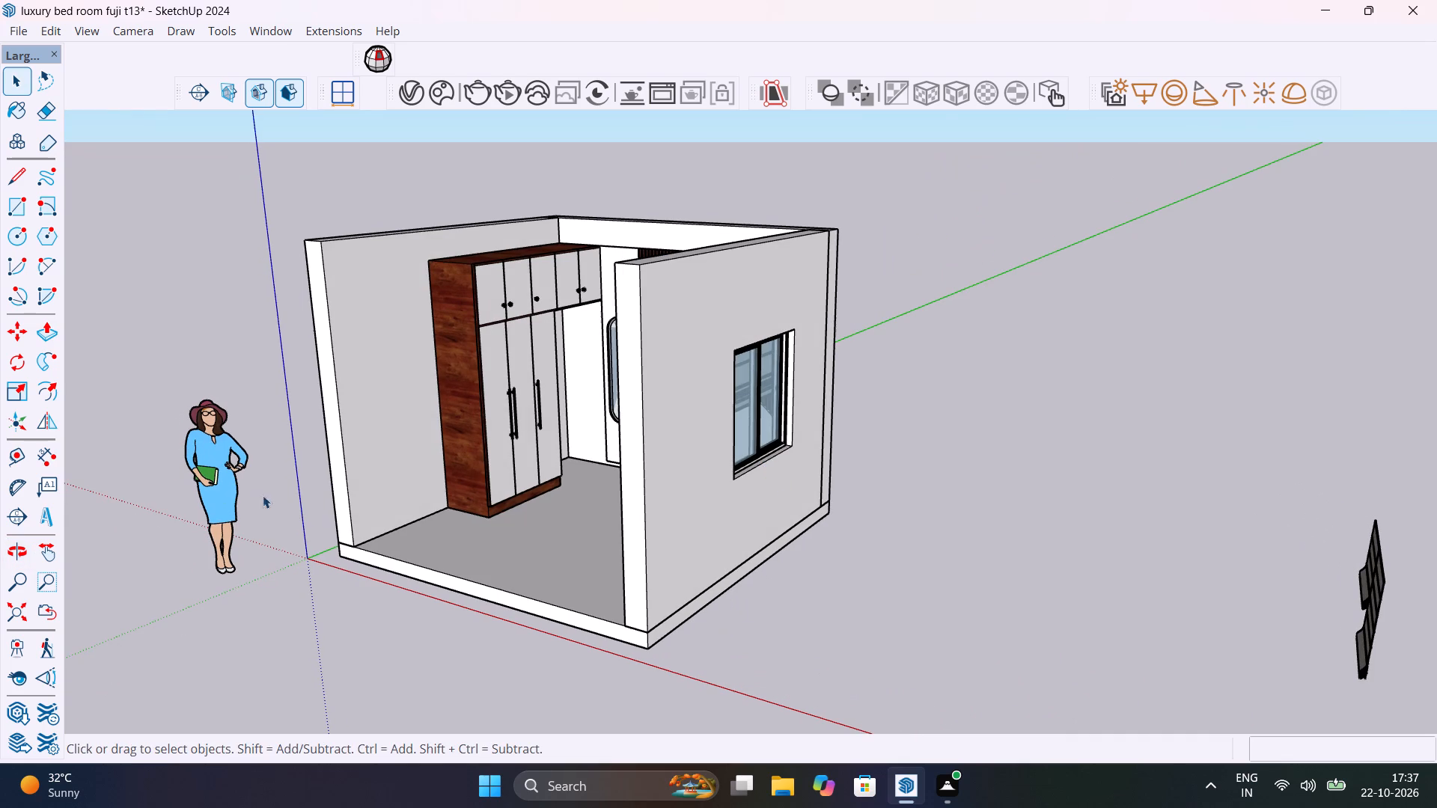
Draw a closed four-sided face with the Line tool in the open space outside the window wall, with a bottom edge about 5' 10" long.
left_click(12, 174)
left_click_drag(1063, 399, 1064, 400)
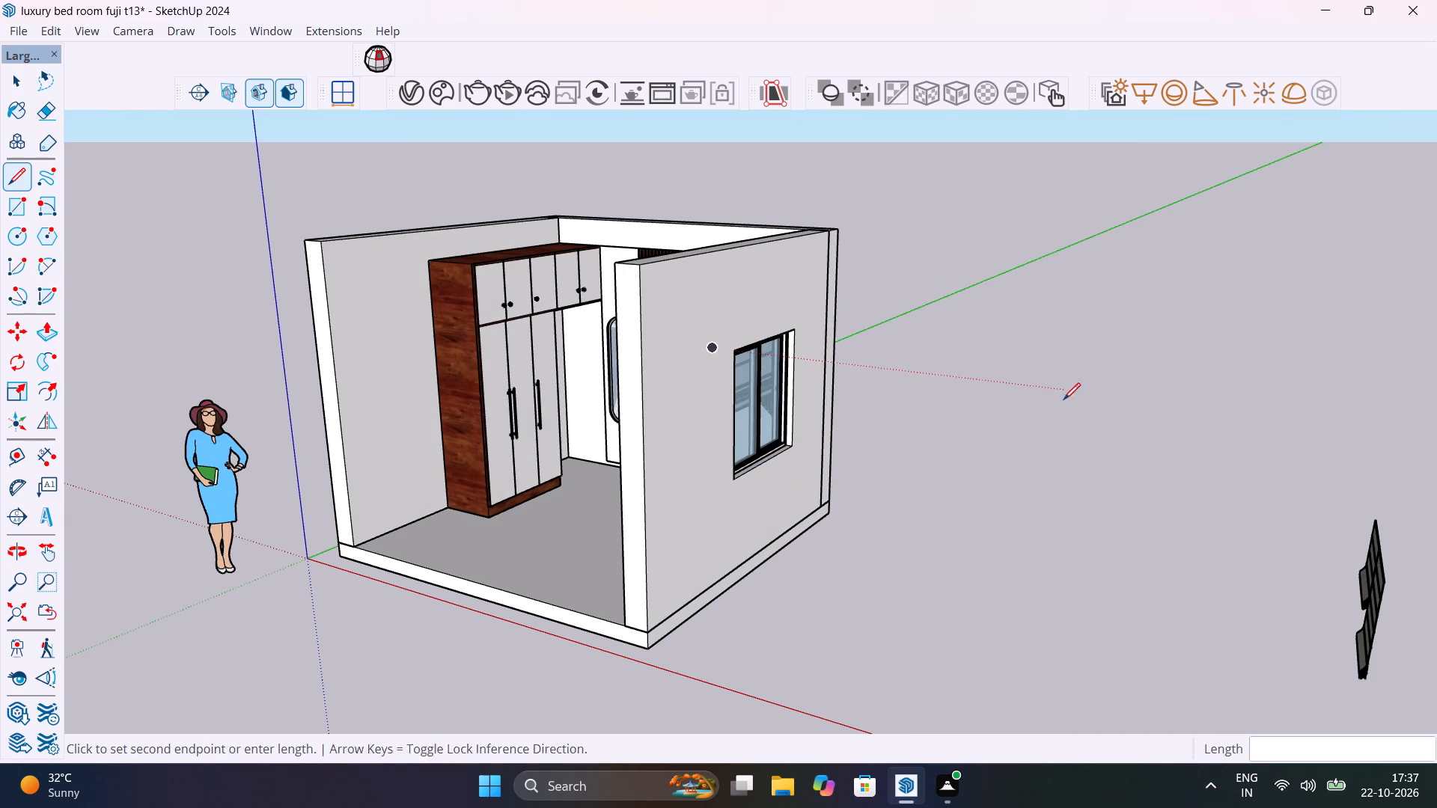
left_click_drag(1064, 400, 1073, 400)
left_click(1234, 370)
left_click(1240, 474)
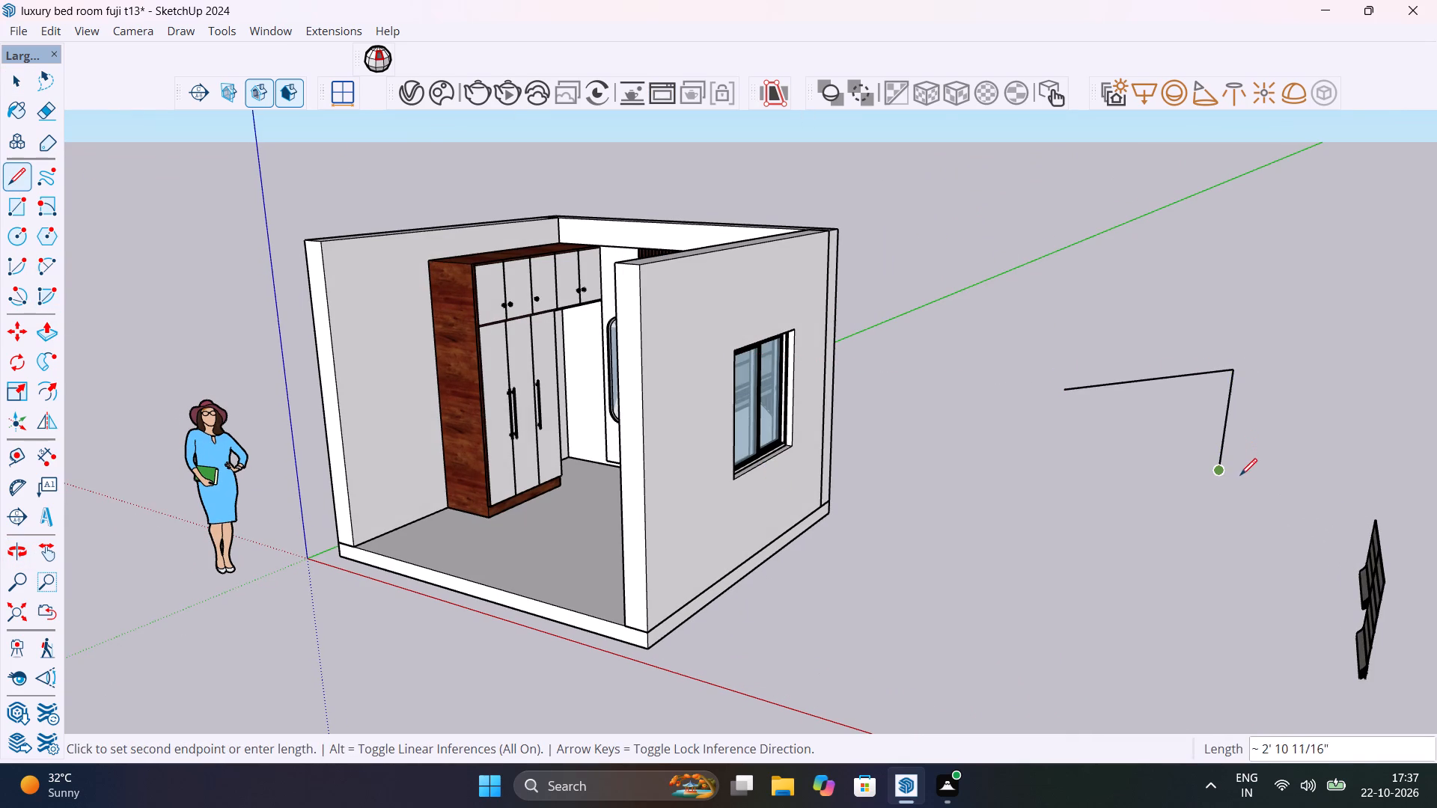
left_click(1073, 475)
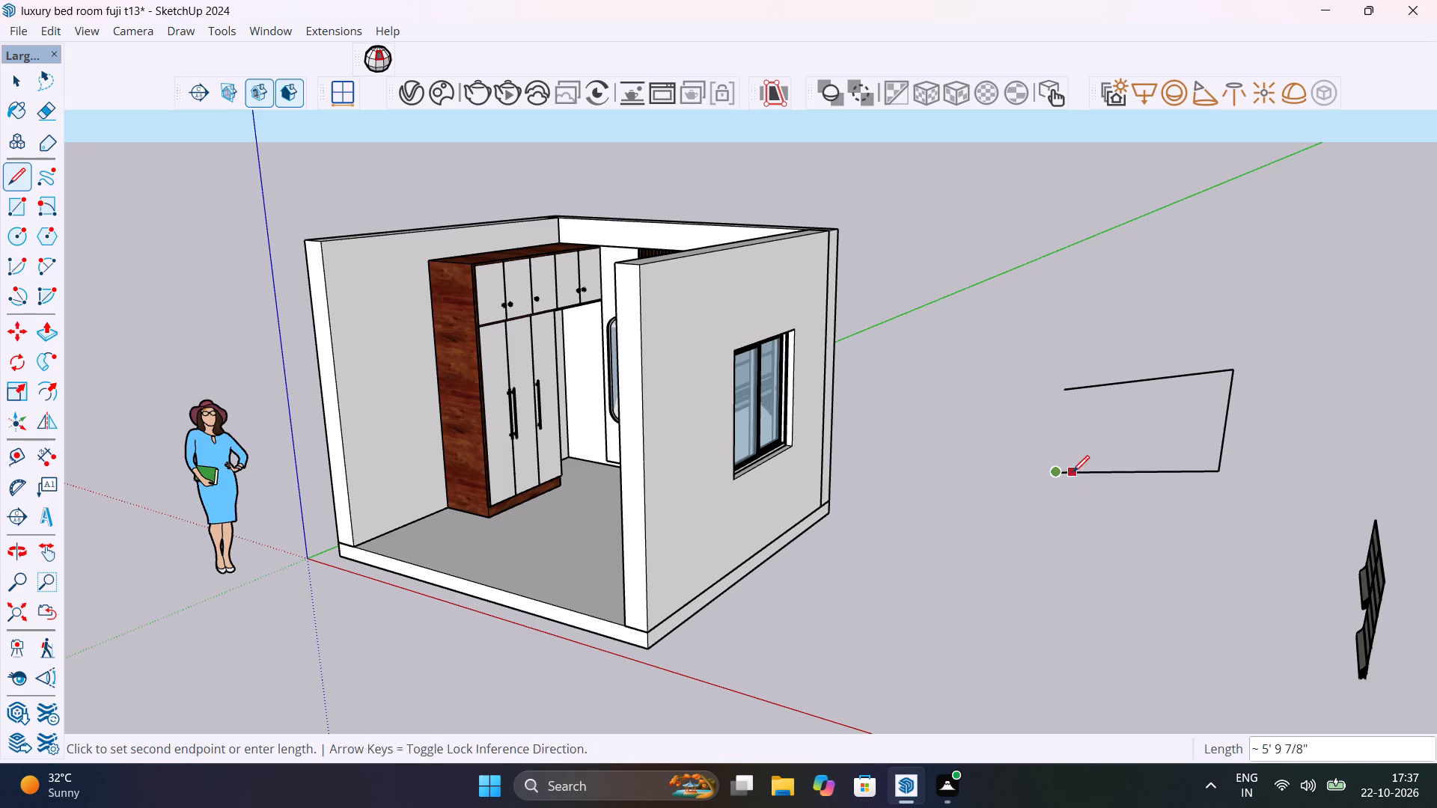
left_click(1067, 392)
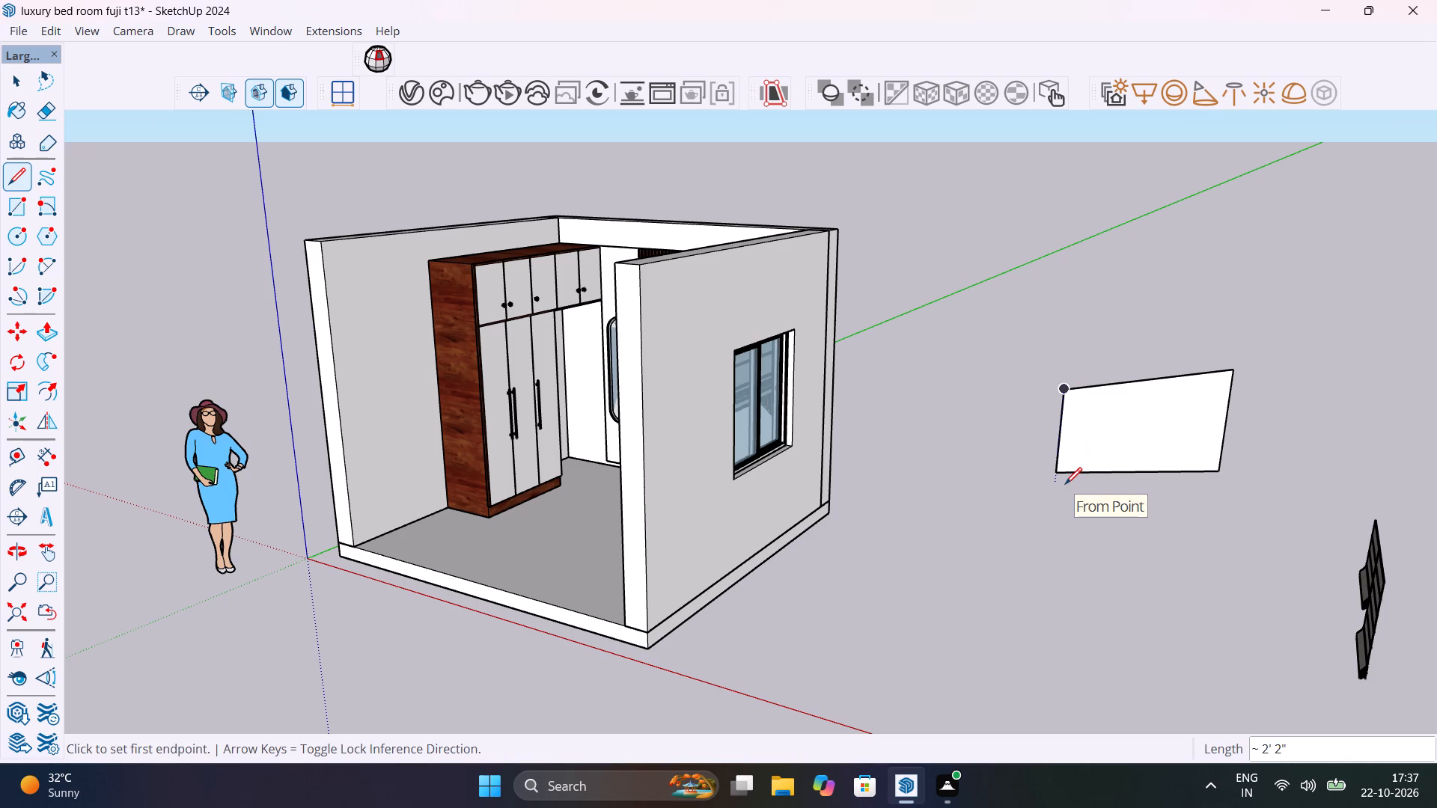
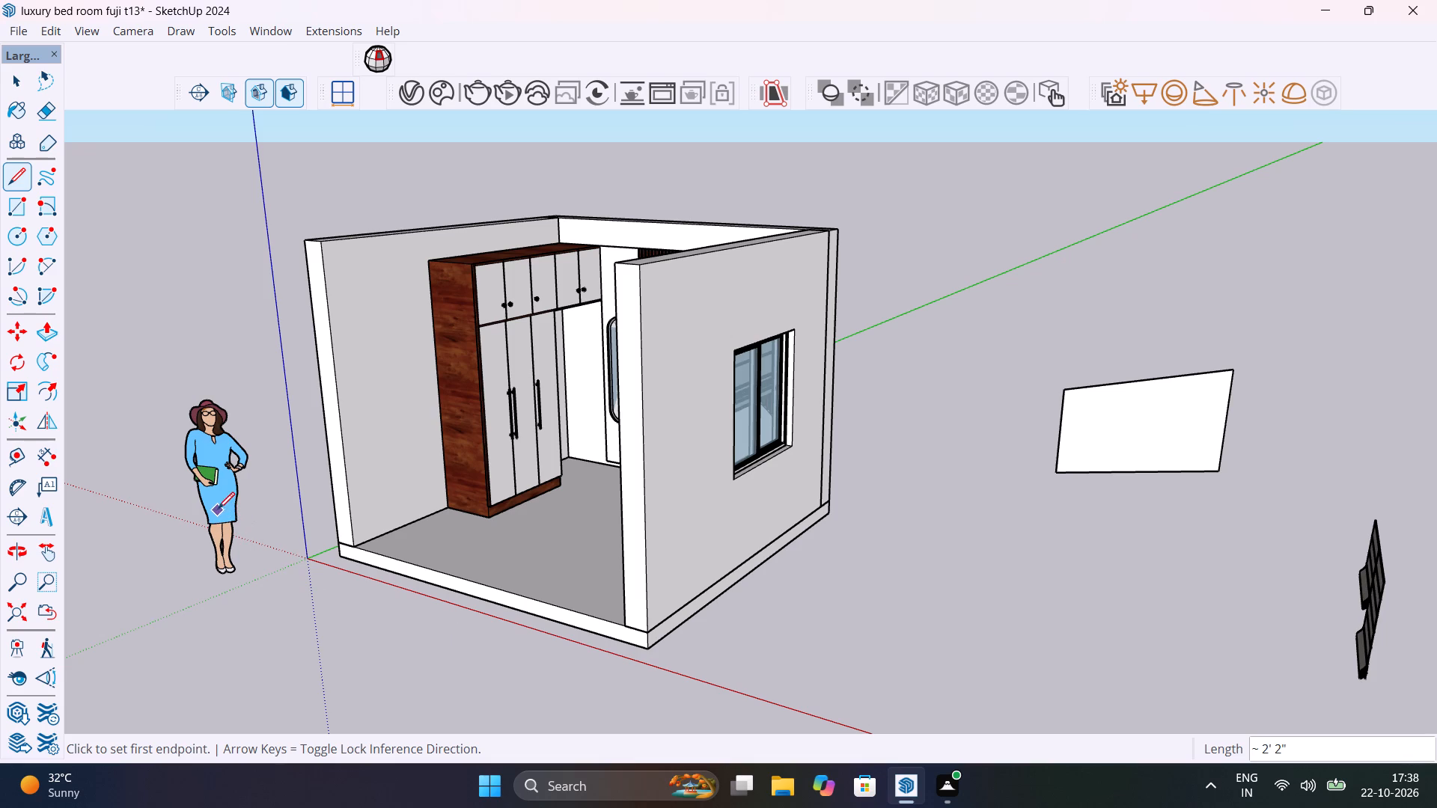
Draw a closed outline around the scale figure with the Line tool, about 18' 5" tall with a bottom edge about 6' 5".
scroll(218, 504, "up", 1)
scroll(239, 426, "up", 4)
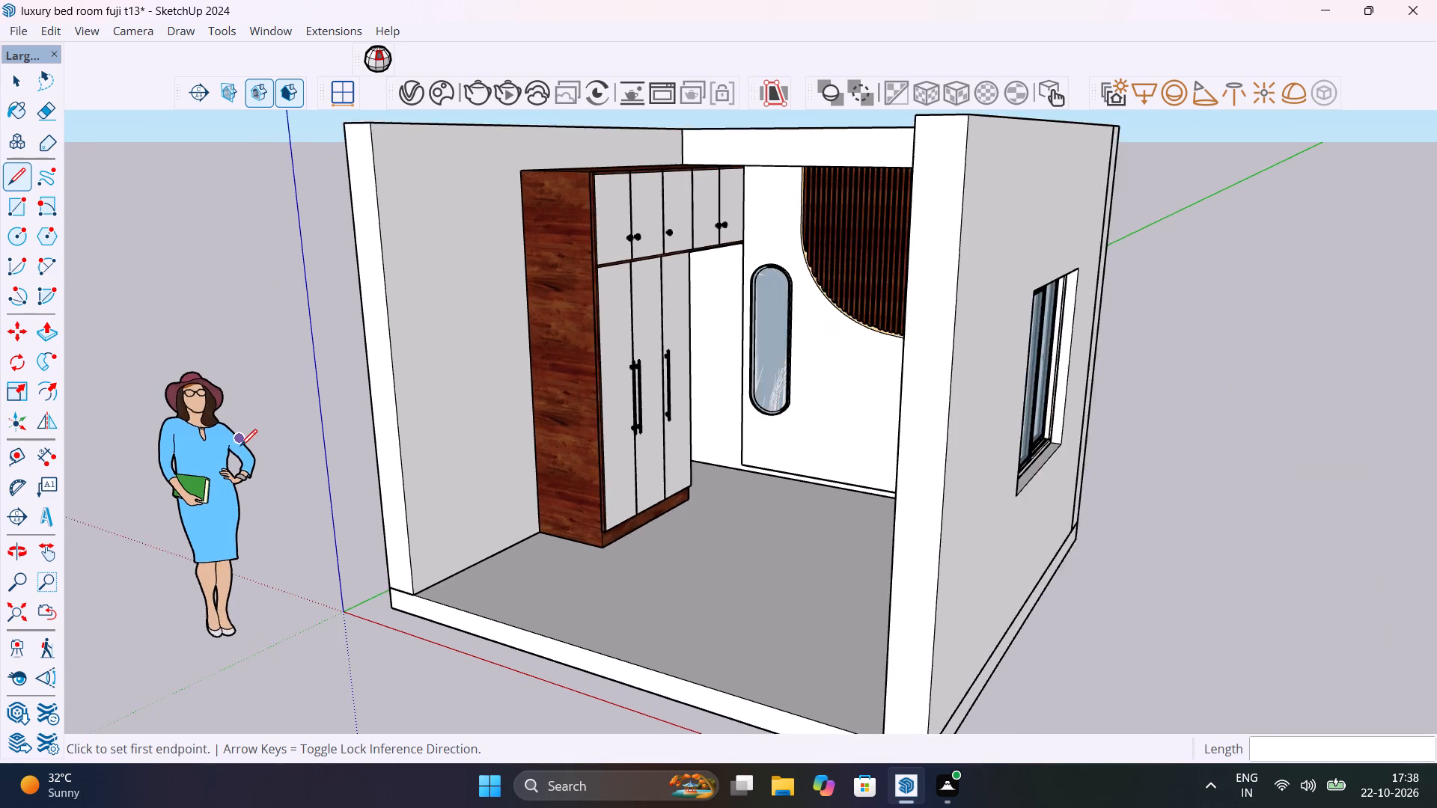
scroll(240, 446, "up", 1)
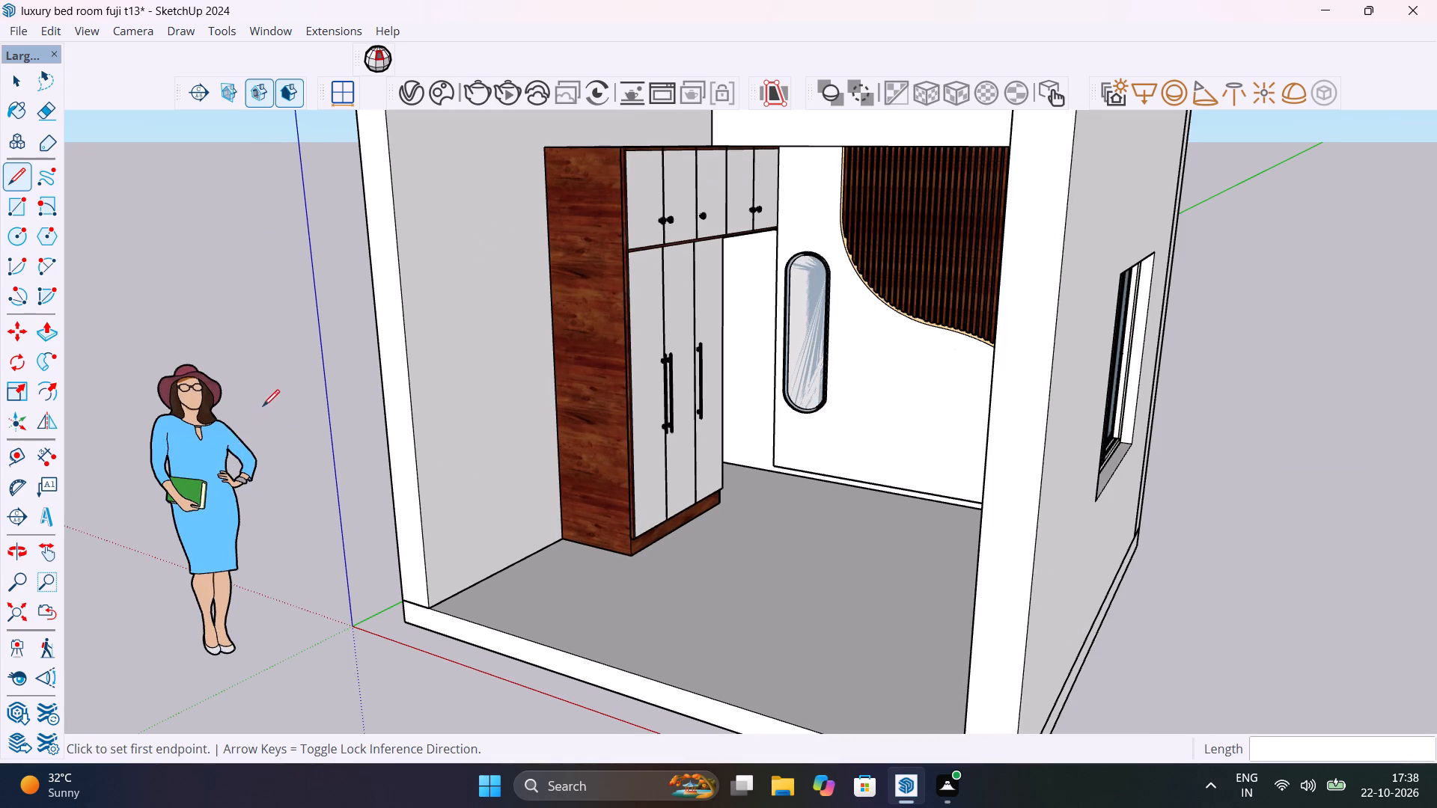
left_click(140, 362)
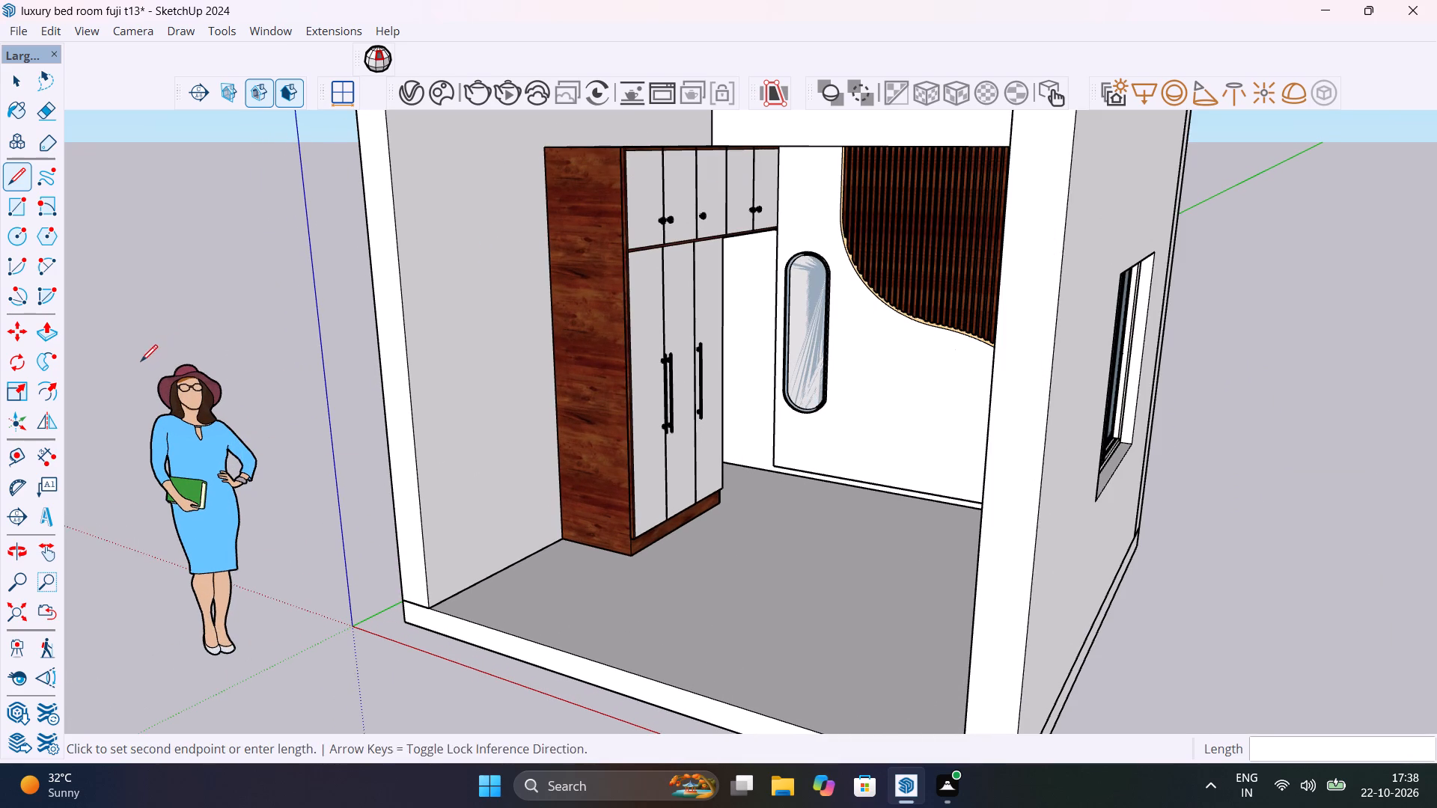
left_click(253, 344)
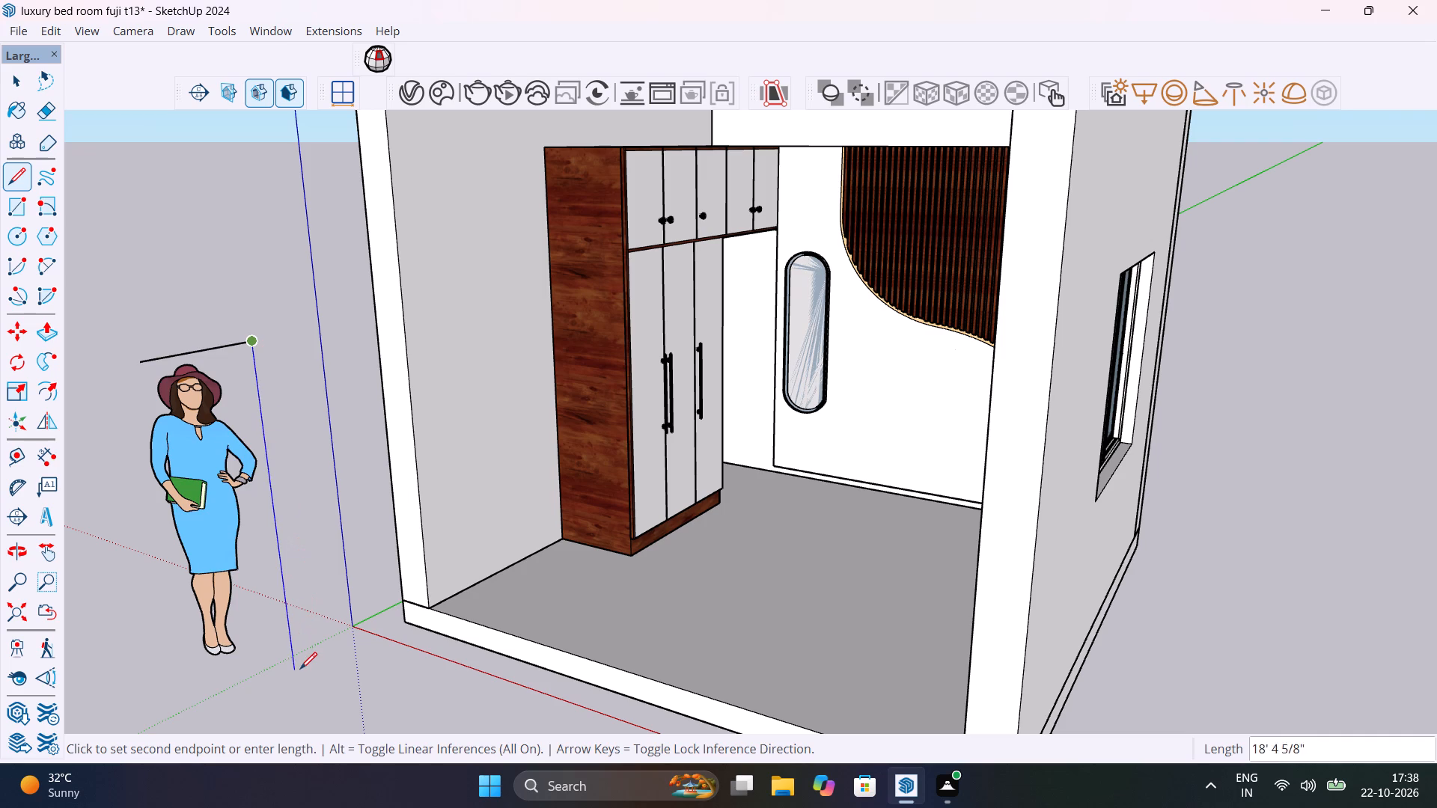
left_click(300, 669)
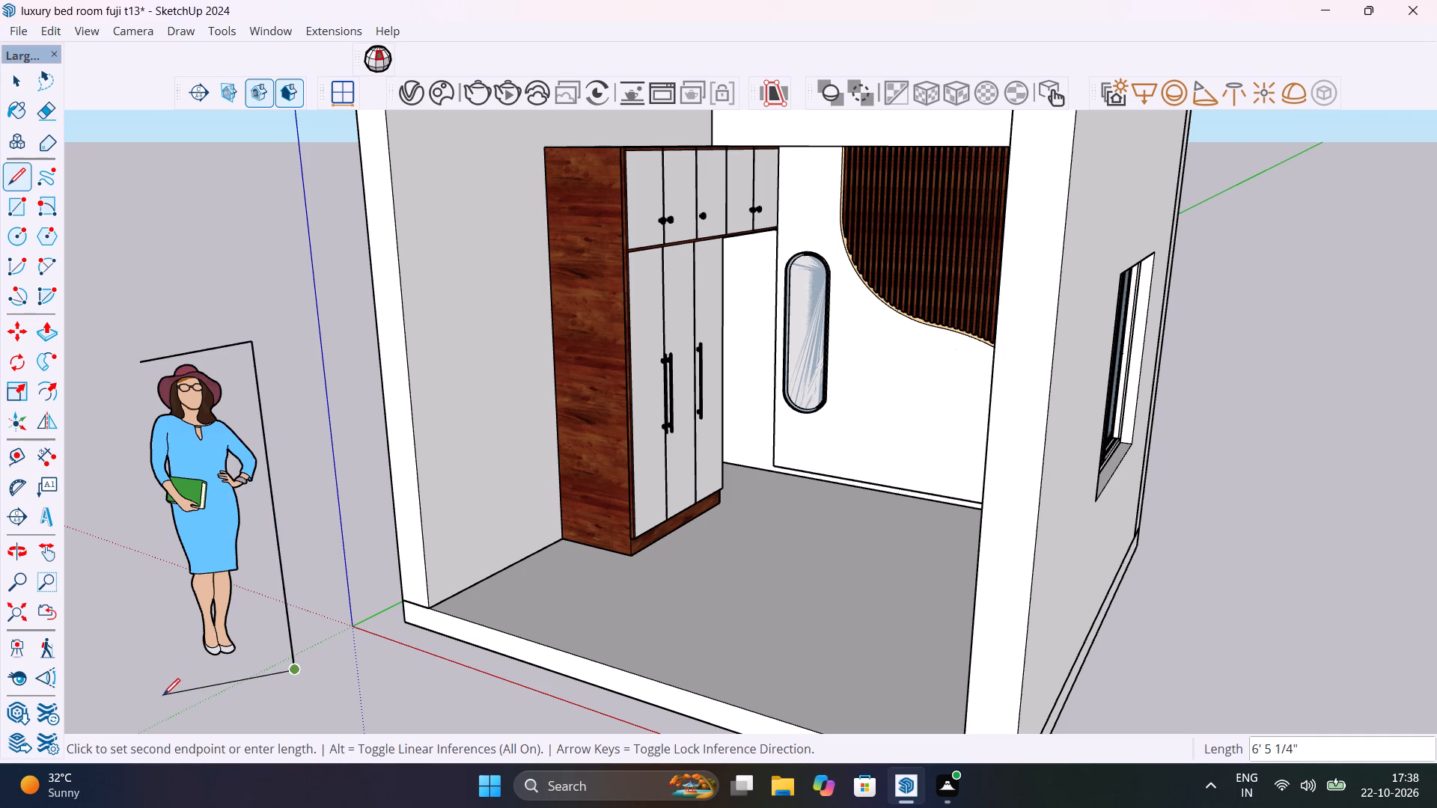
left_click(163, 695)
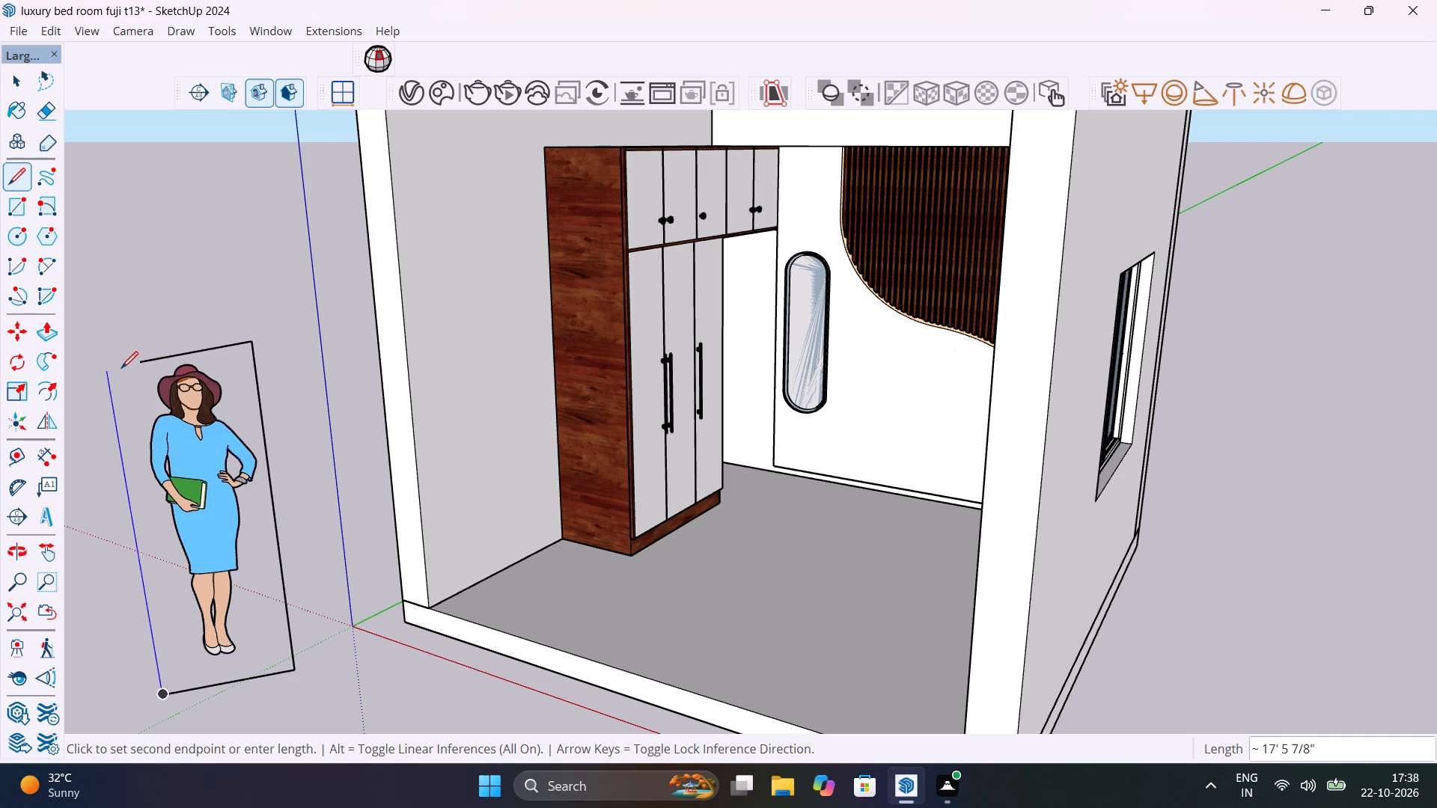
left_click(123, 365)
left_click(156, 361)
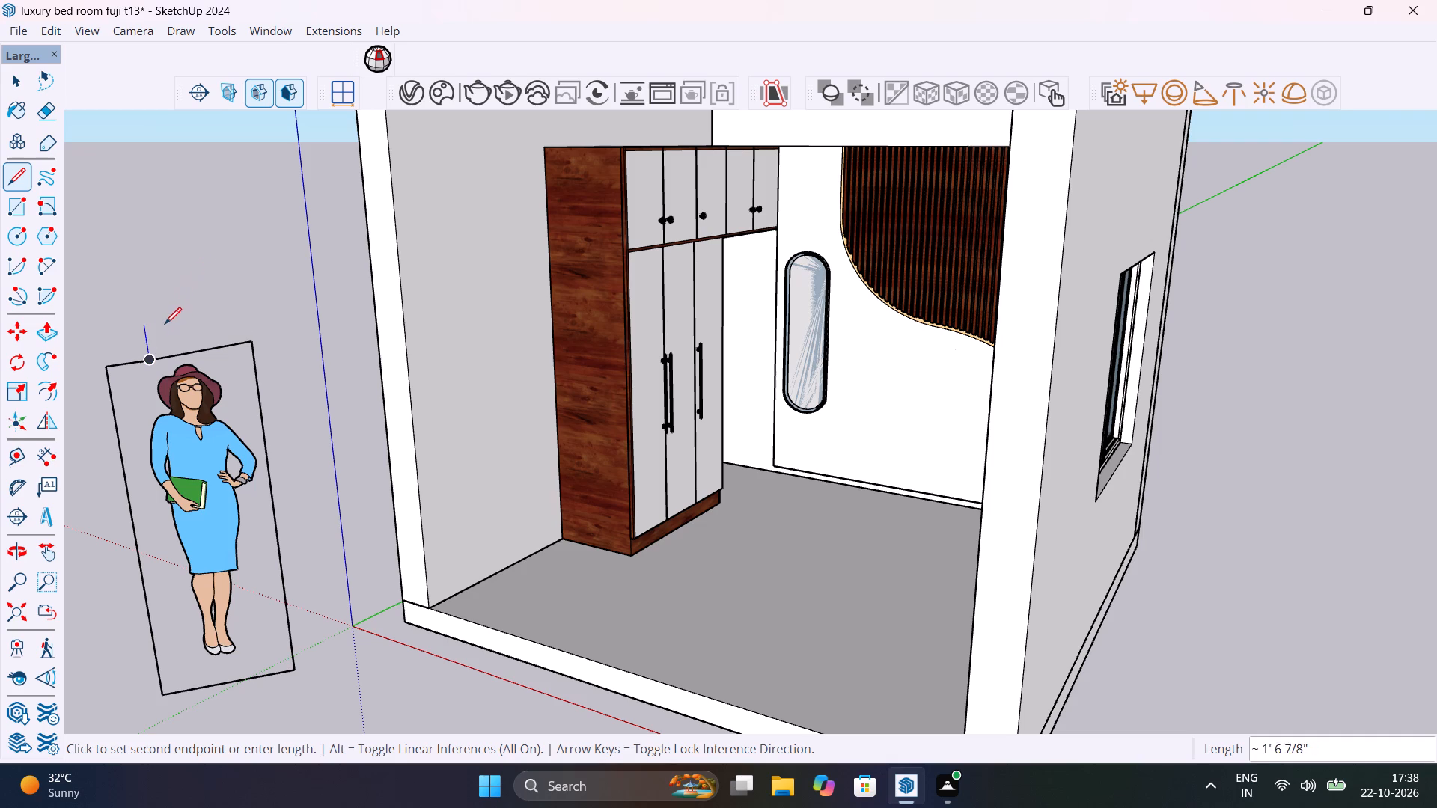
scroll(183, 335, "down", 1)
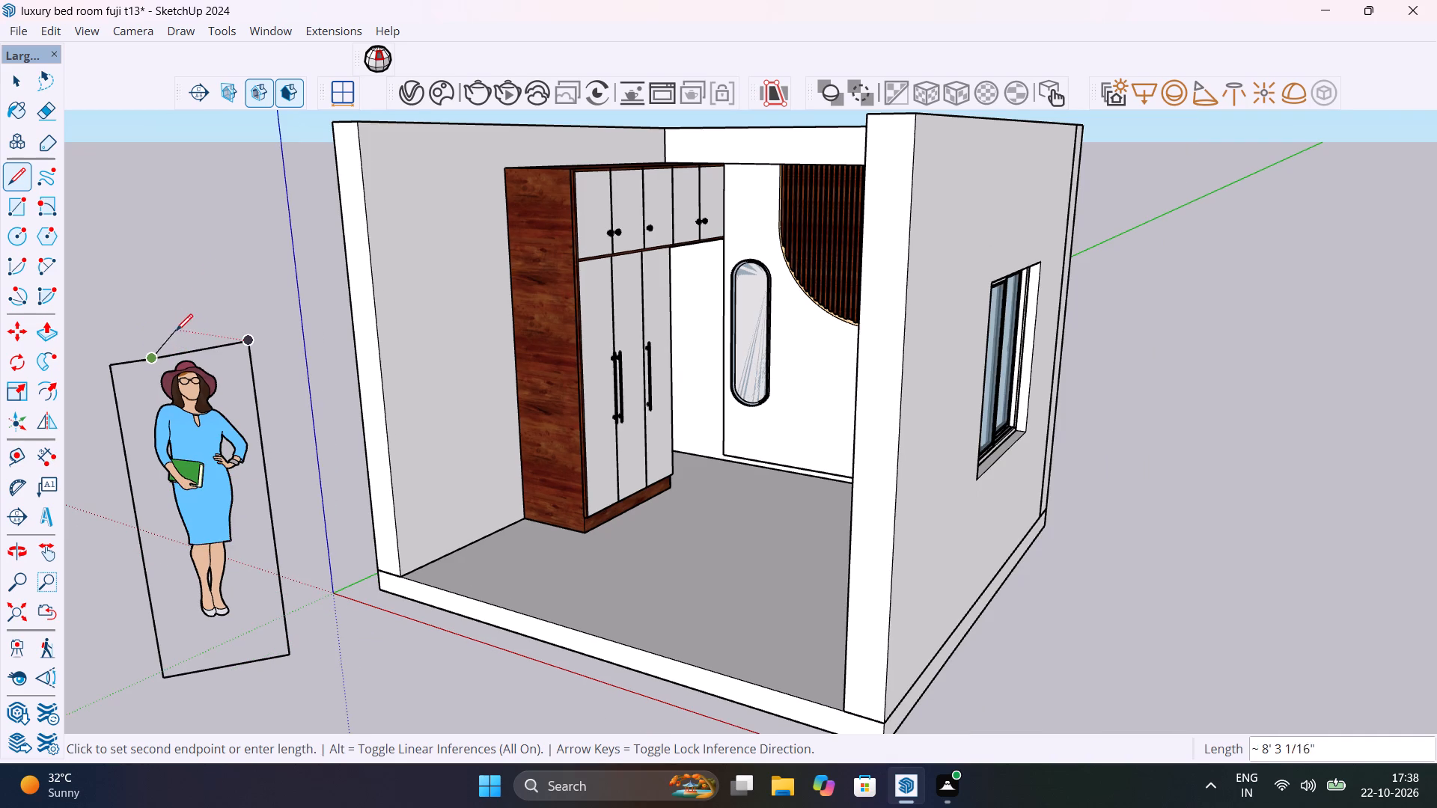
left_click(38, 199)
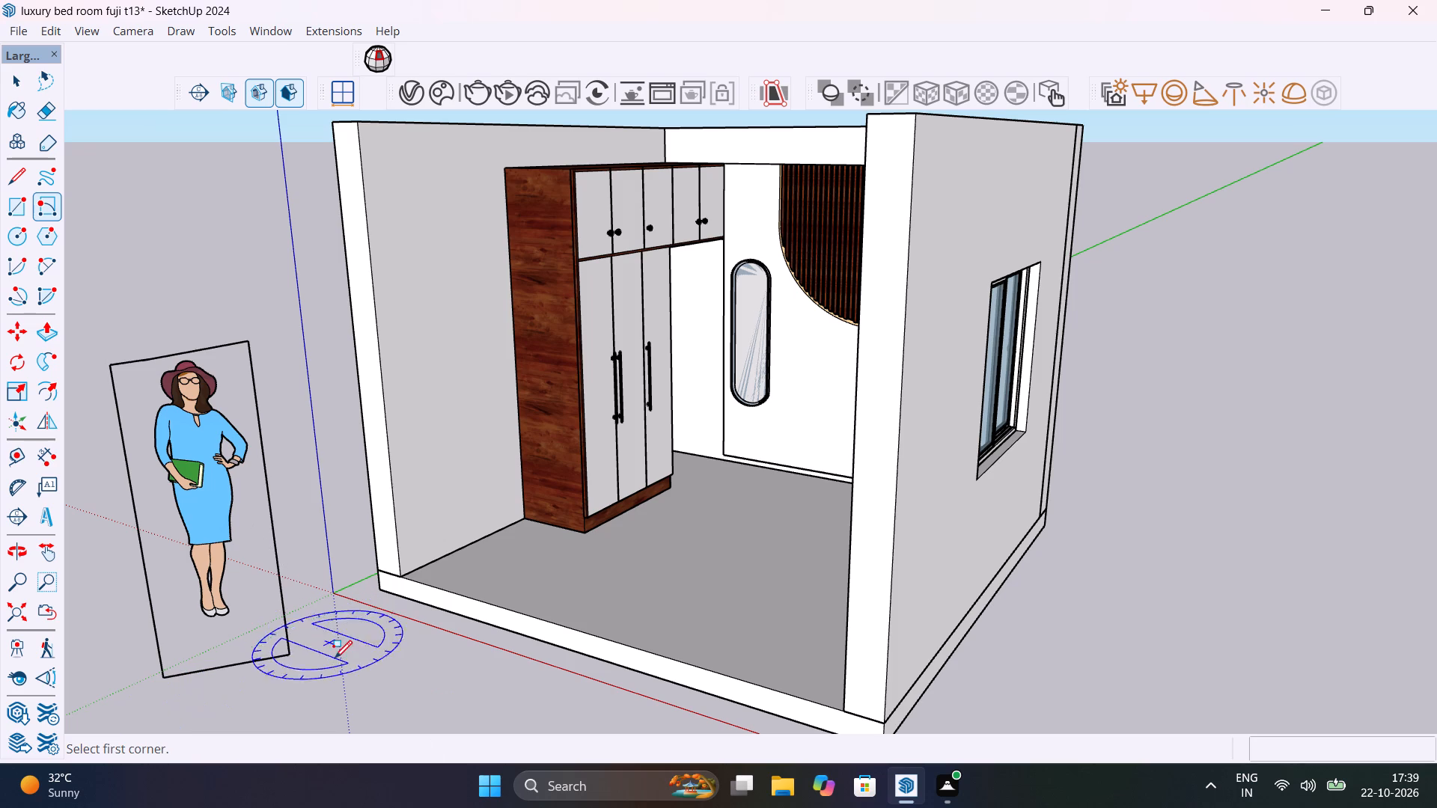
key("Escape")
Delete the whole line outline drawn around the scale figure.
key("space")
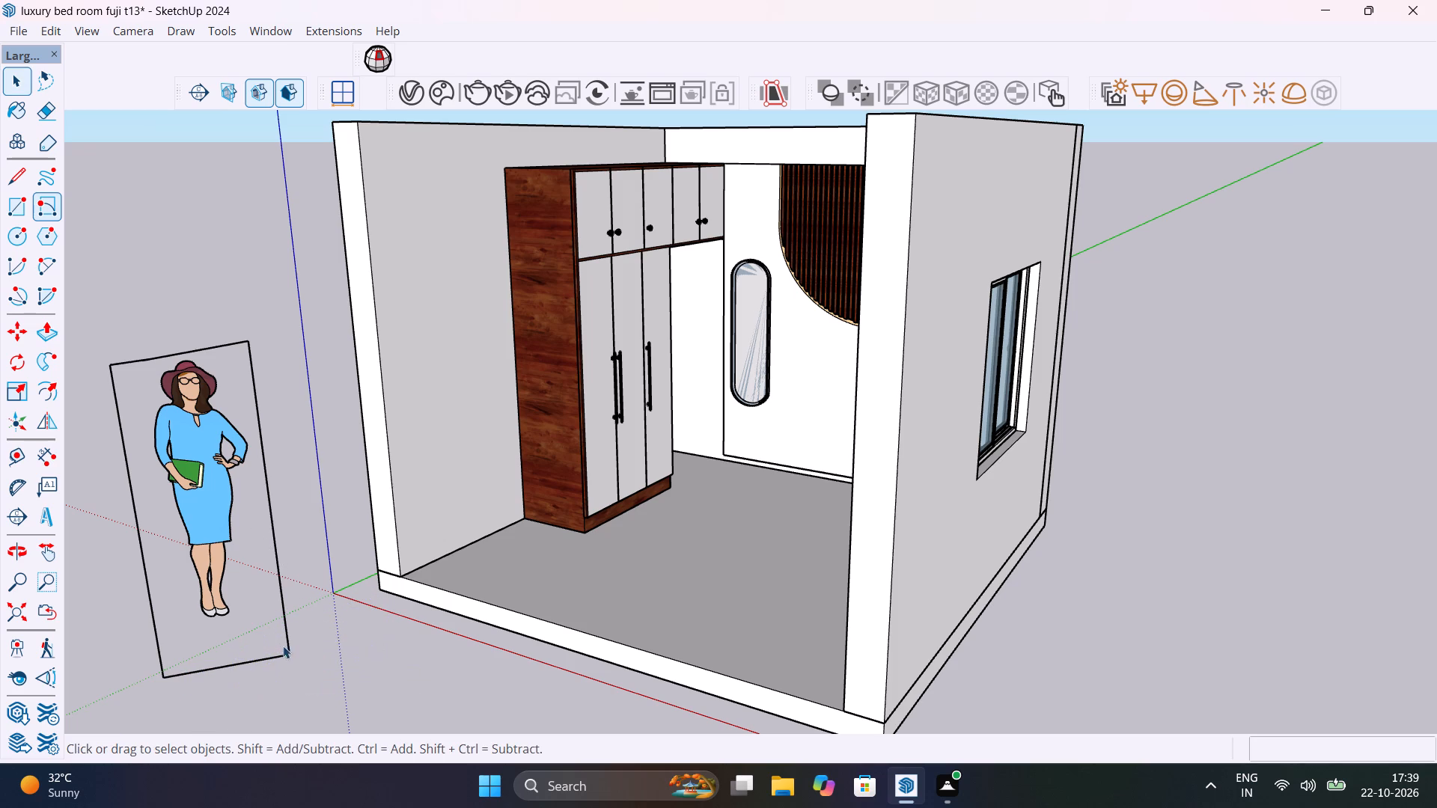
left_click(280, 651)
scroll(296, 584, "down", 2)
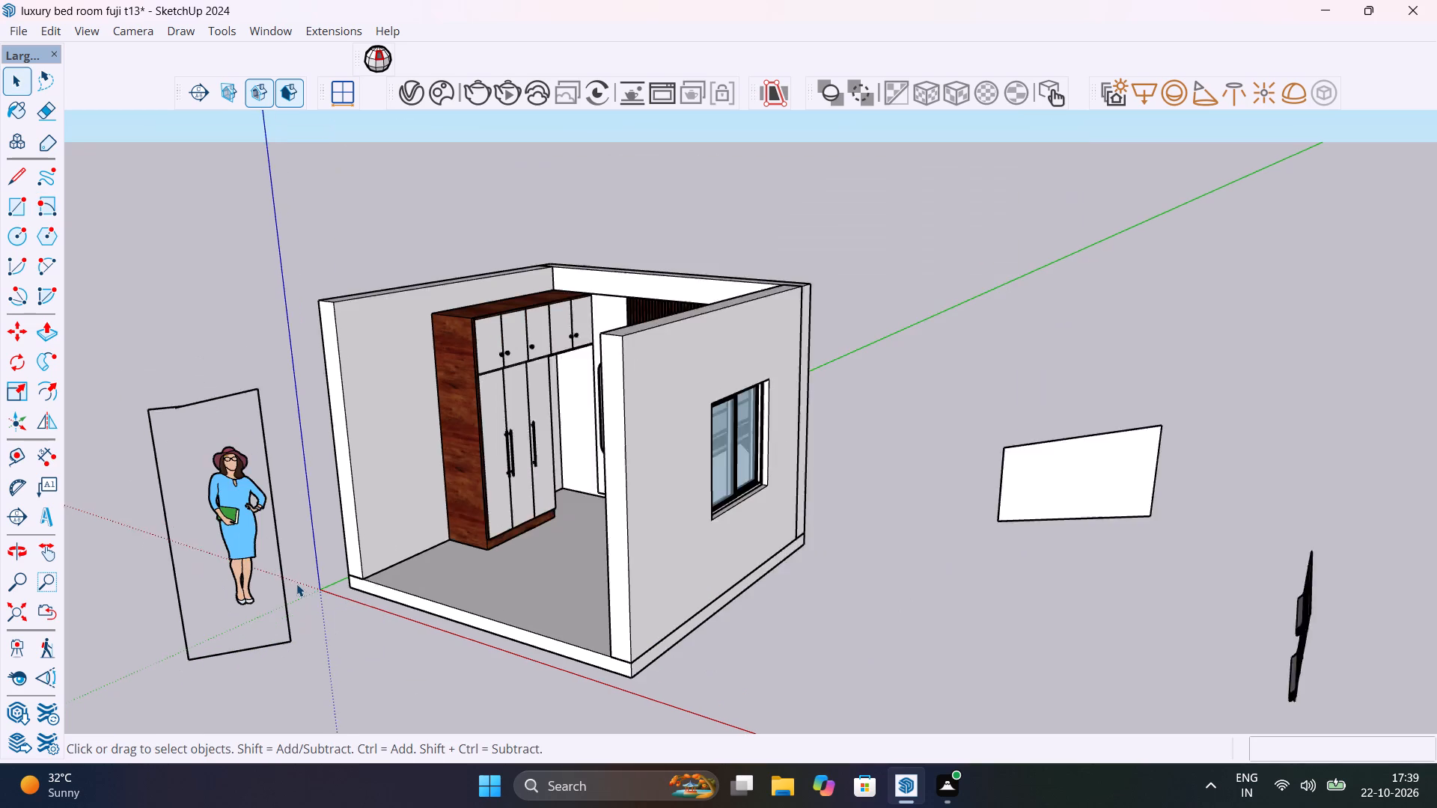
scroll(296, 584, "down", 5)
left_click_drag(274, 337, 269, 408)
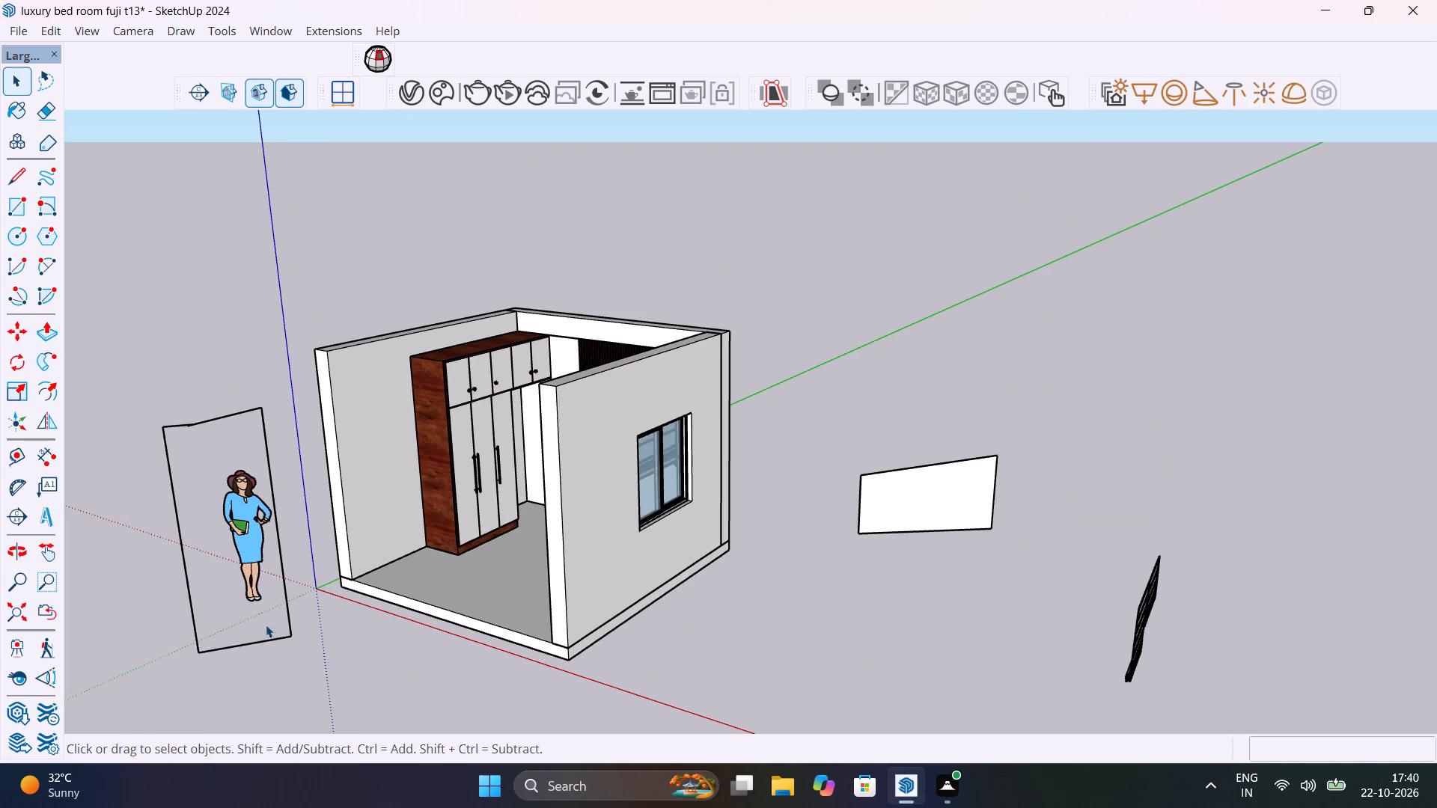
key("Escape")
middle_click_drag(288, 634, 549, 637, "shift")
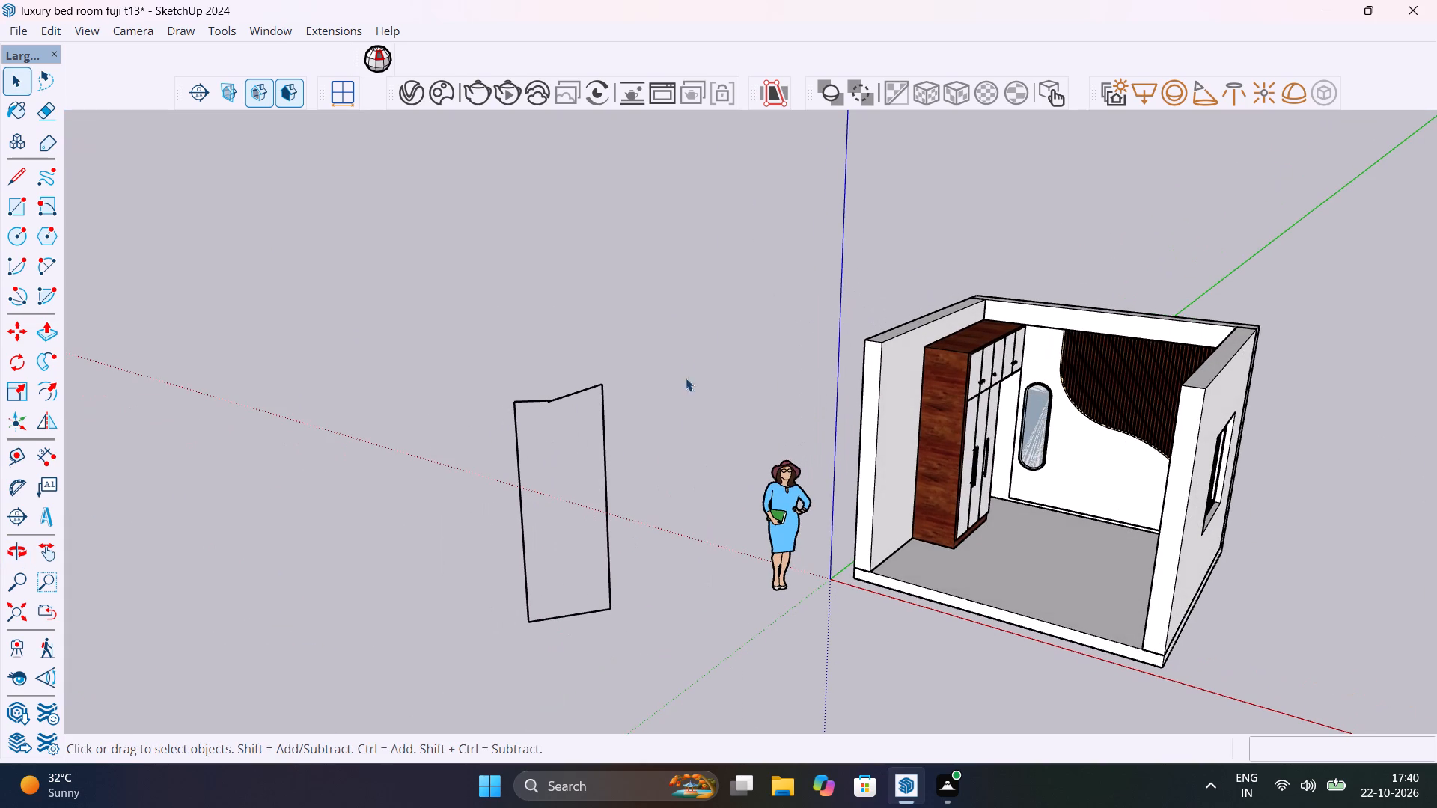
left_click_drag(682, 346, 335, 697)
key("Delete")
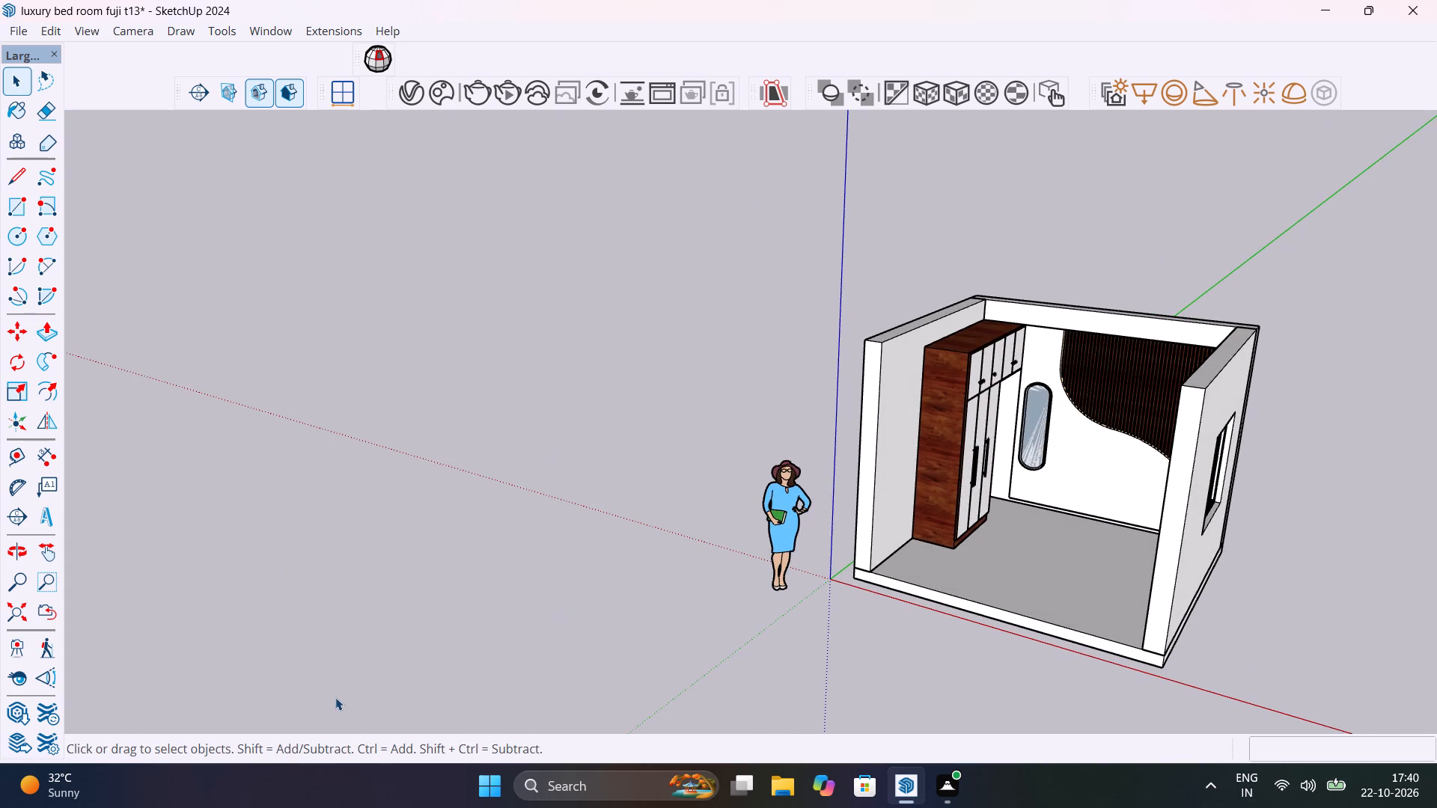
Delete the spare blind panels standing in the open space outside the window wall.
scroll(664, 681, "down", 9)
middle_click_drag(875, 759, 498, 589, "shift")
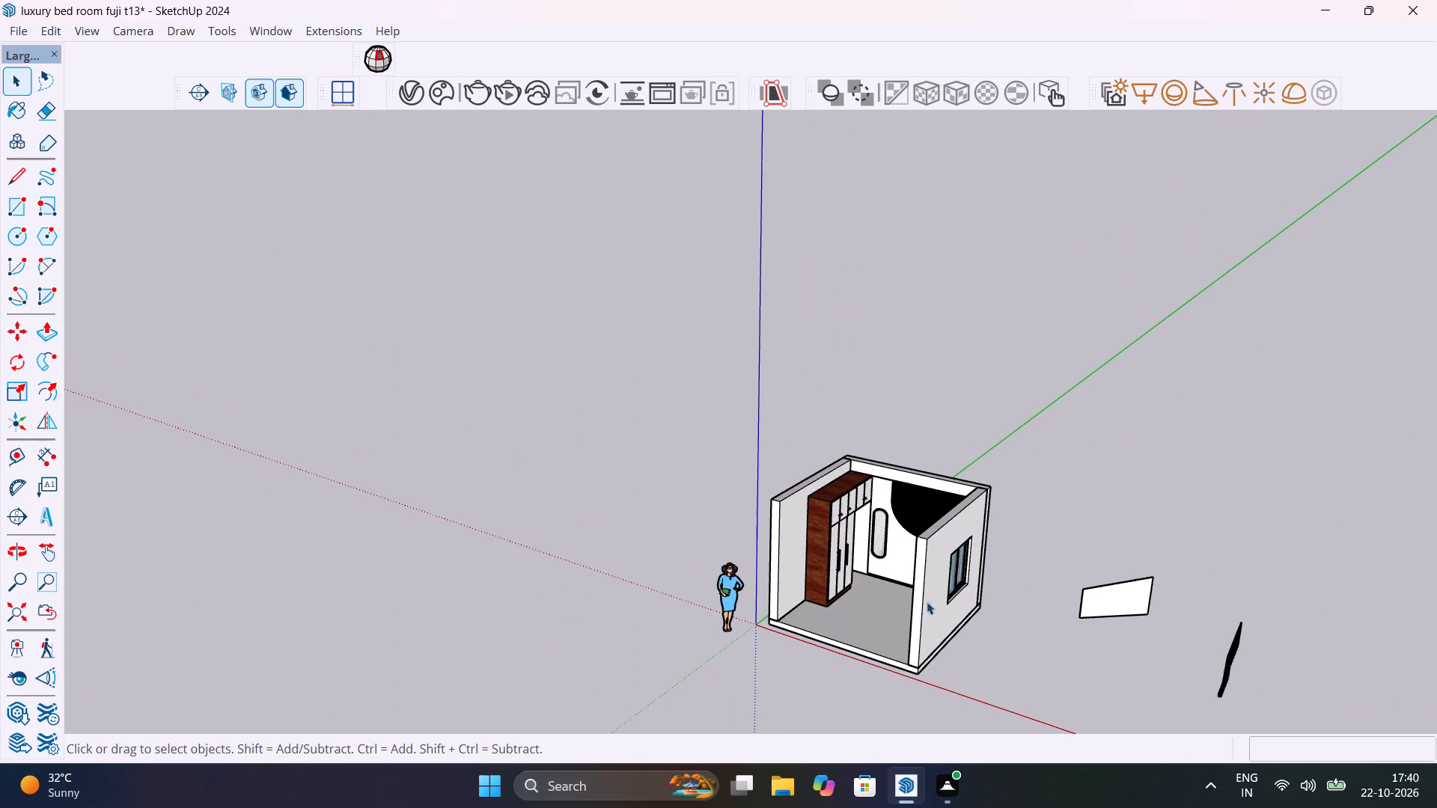
middle_click_drag(1125, 643, 734, 556, "shift")
scroll(864, 586, "up", 8)
left_click_drag(968, 417, 912, 450)
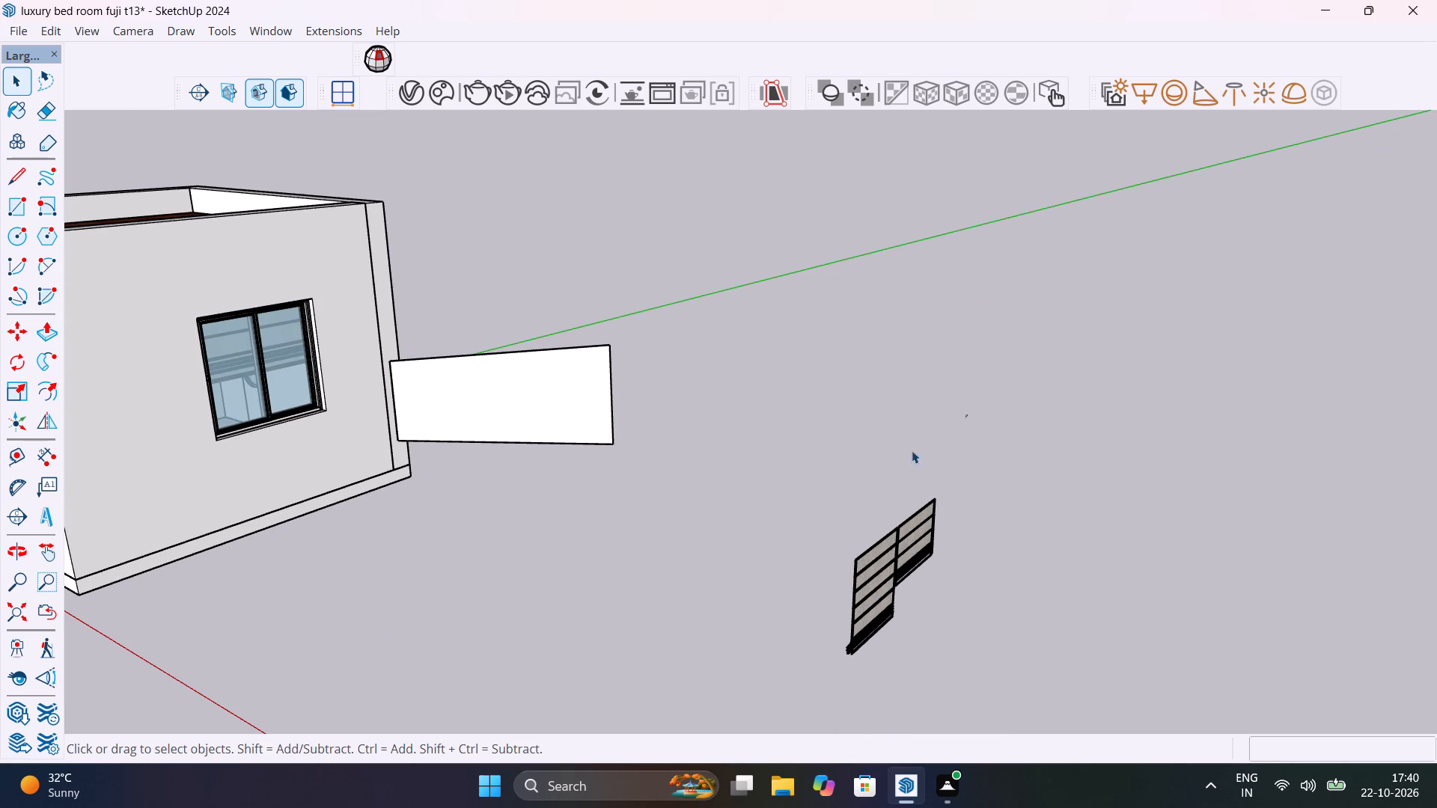
left_click_drag(912, 450, 774, 697)
key("Delete")
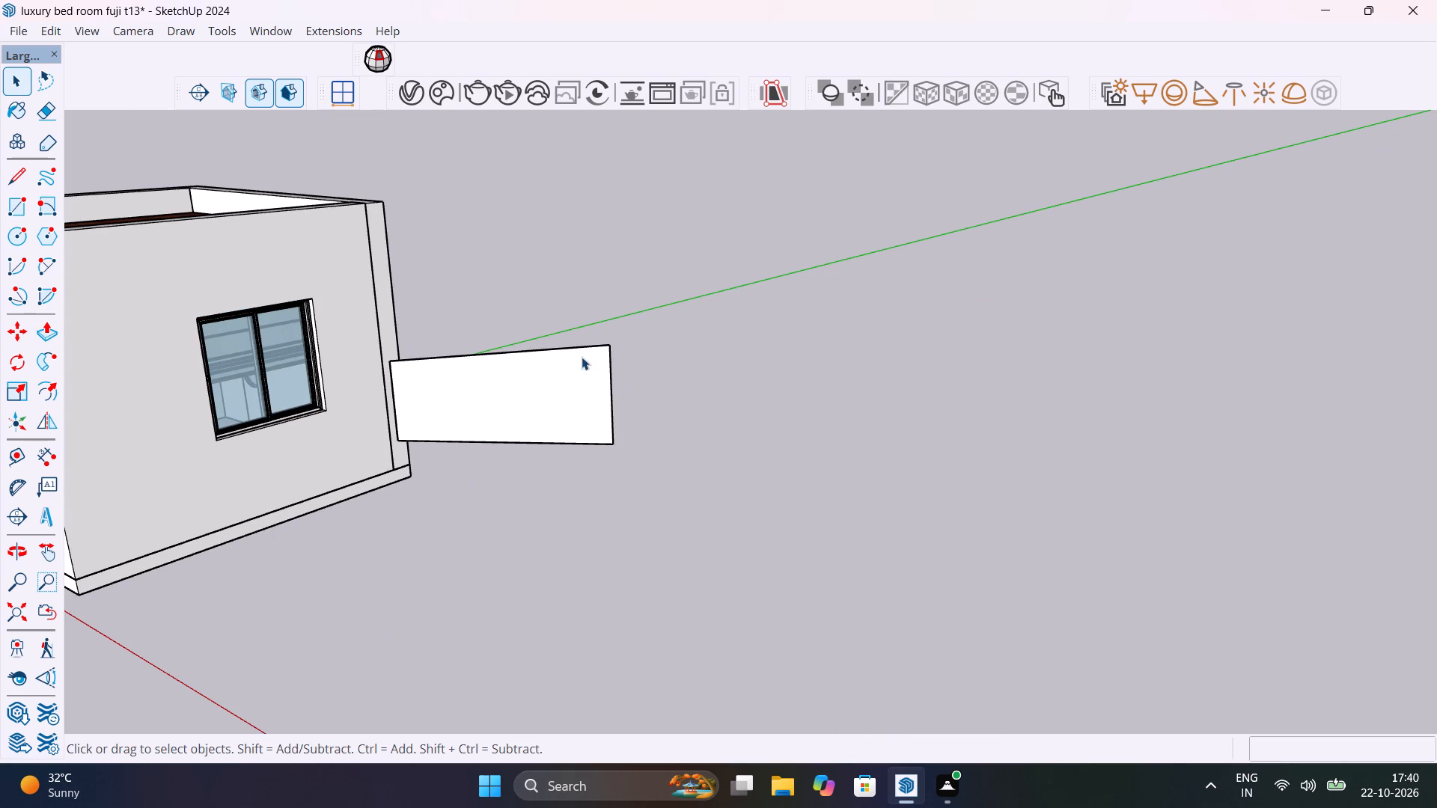
Delete the white four-sided face outside the window wall together with all its edges, keeping the room's walls.
left_click_drag(582, 356, 573, 397)
key("Delete")
left_click_drag(610, 287, 573, 468)
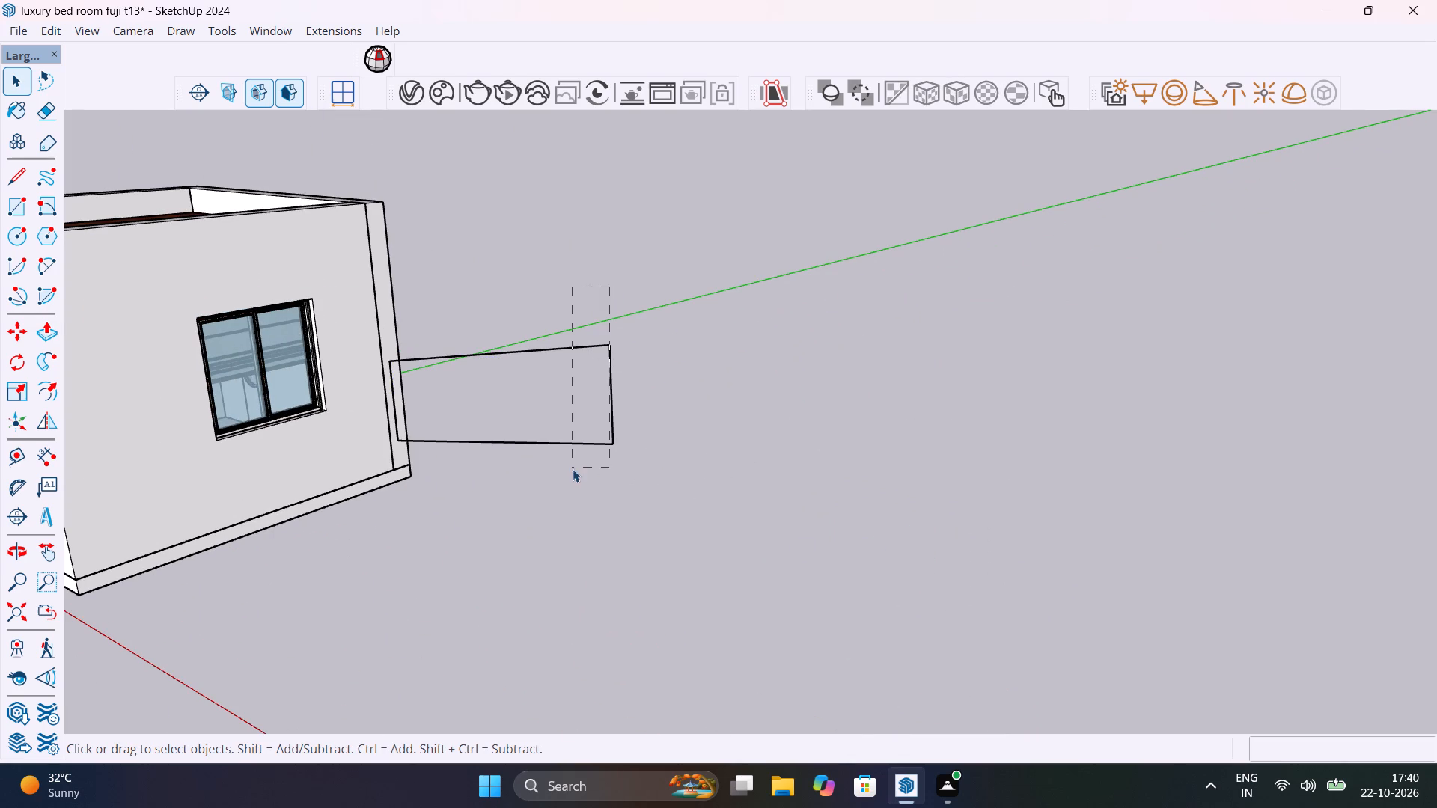
key("Delete")
key("Delete")
left_click_drag(401, 376, 391, 391)
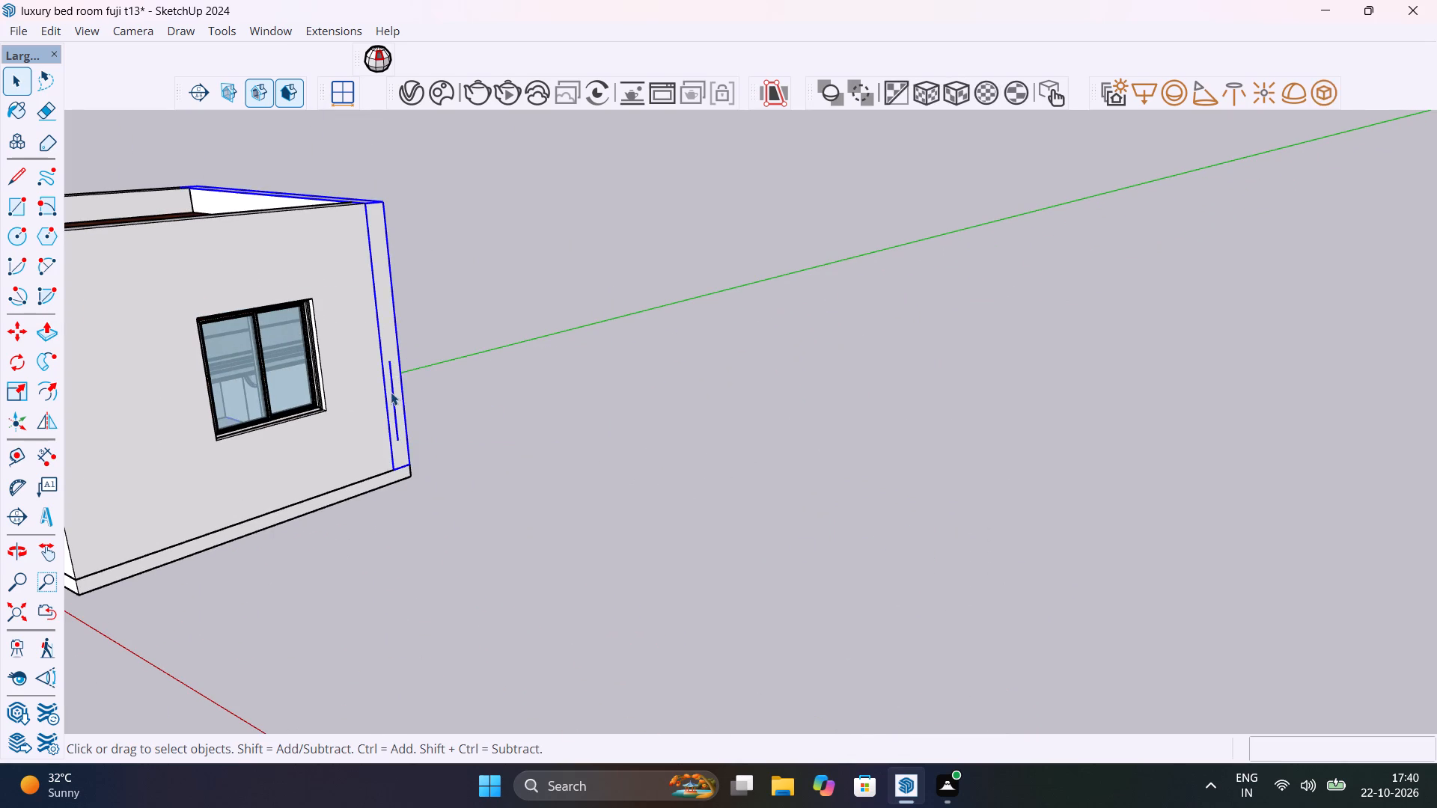
key("Delete")
key("ctrl+z")
scroll(391, 393, "up", 5)
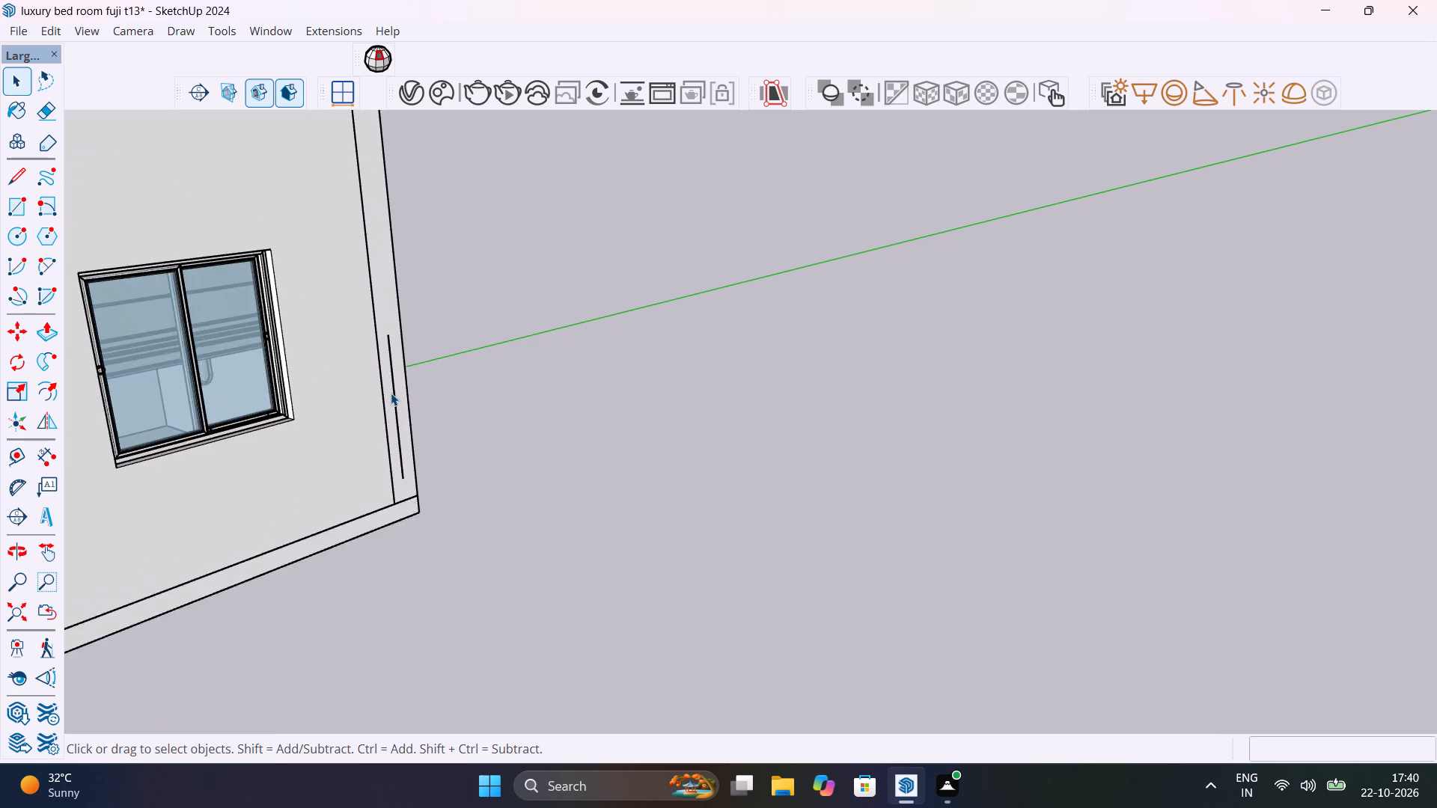
scroll(391, 393, "up", 4)
left_click(398, 411)
key("Delete")
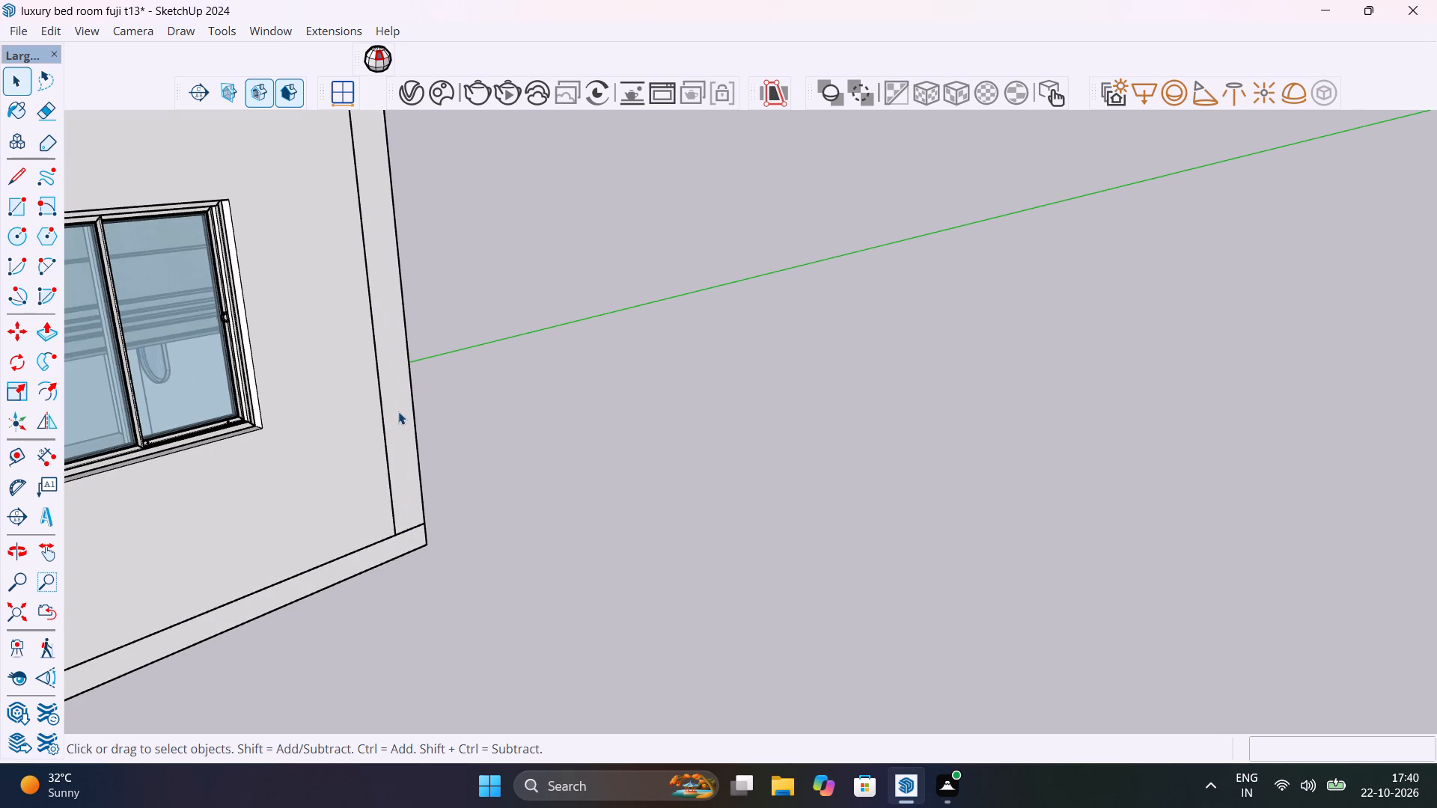
Examine the room interior from the open side, checking the floor space, slatted feature wall, wardrobe and window blind.
scroll(398, 411, "down", 12)
middle_click_drag(414, 465, 1031, 559, "shift")
scroll(667, 514, "up", 8)
middle_click_drag(741, 573, 765, 530, "shift")
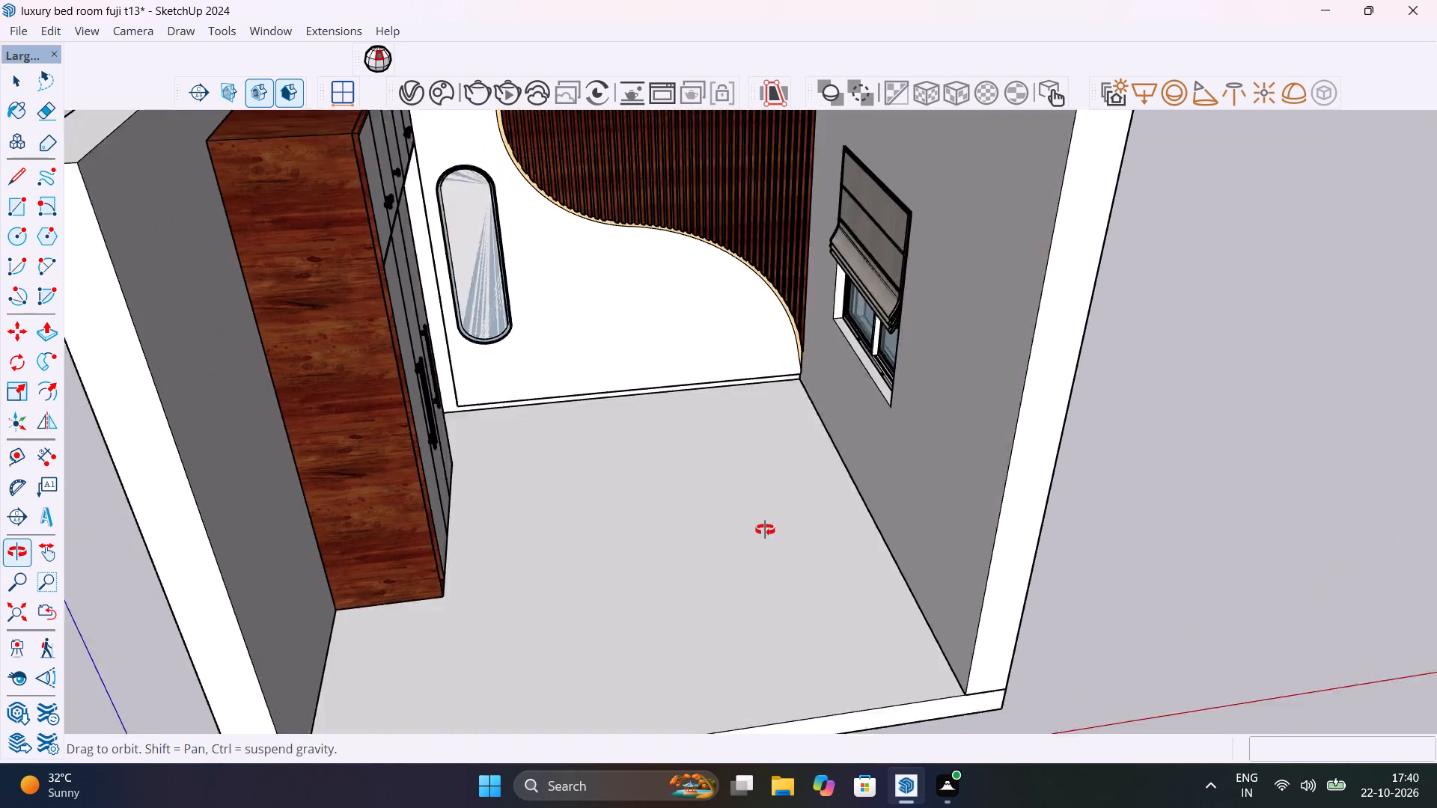
middle_click_drag(765, 530, 695, 514, "shift")
scroll(695, 514, "up", 1)
scroll(695, 515, "down", 6)
middle_click_drag(689, 490, 681, 509)
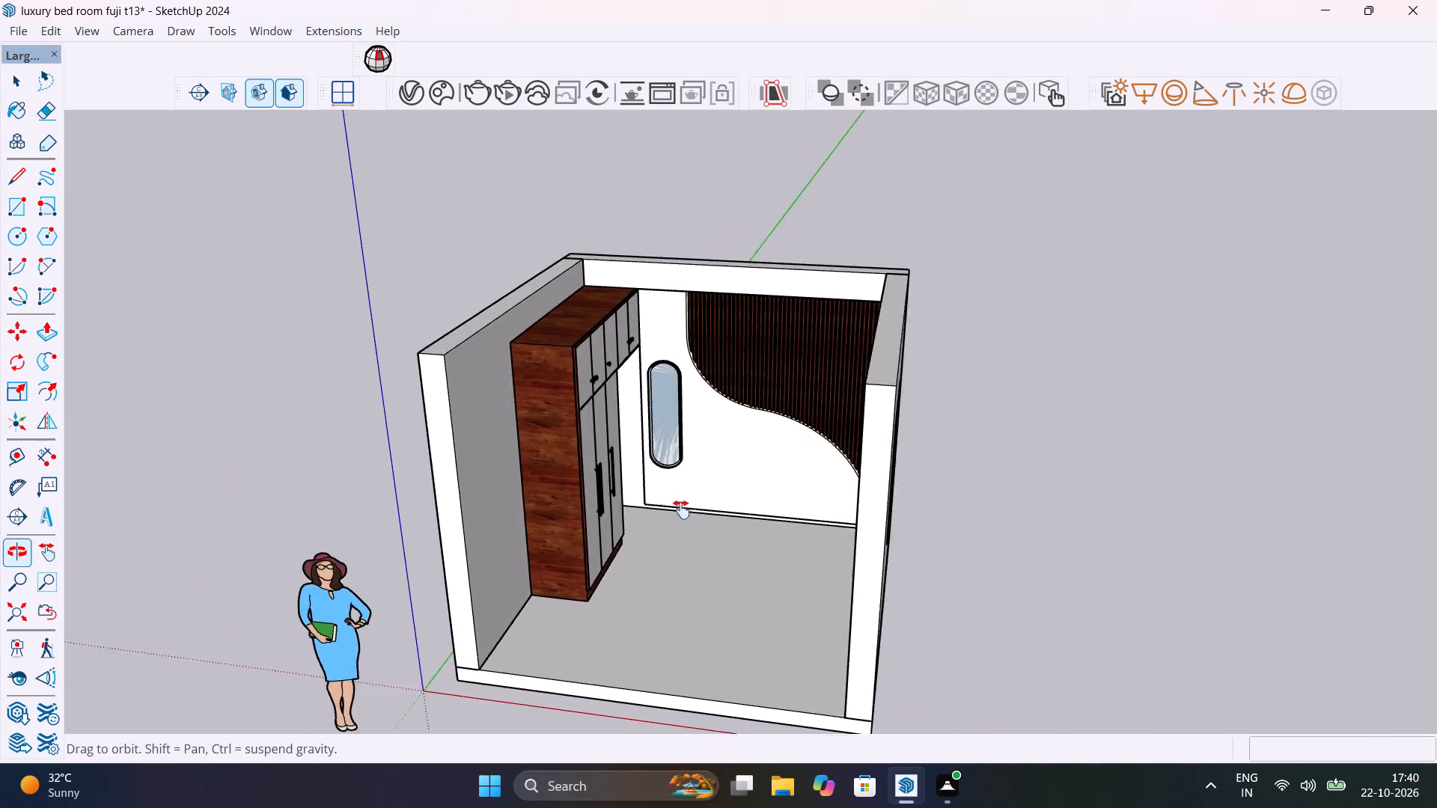
middle_click_drag(681, 509, 743, 487)
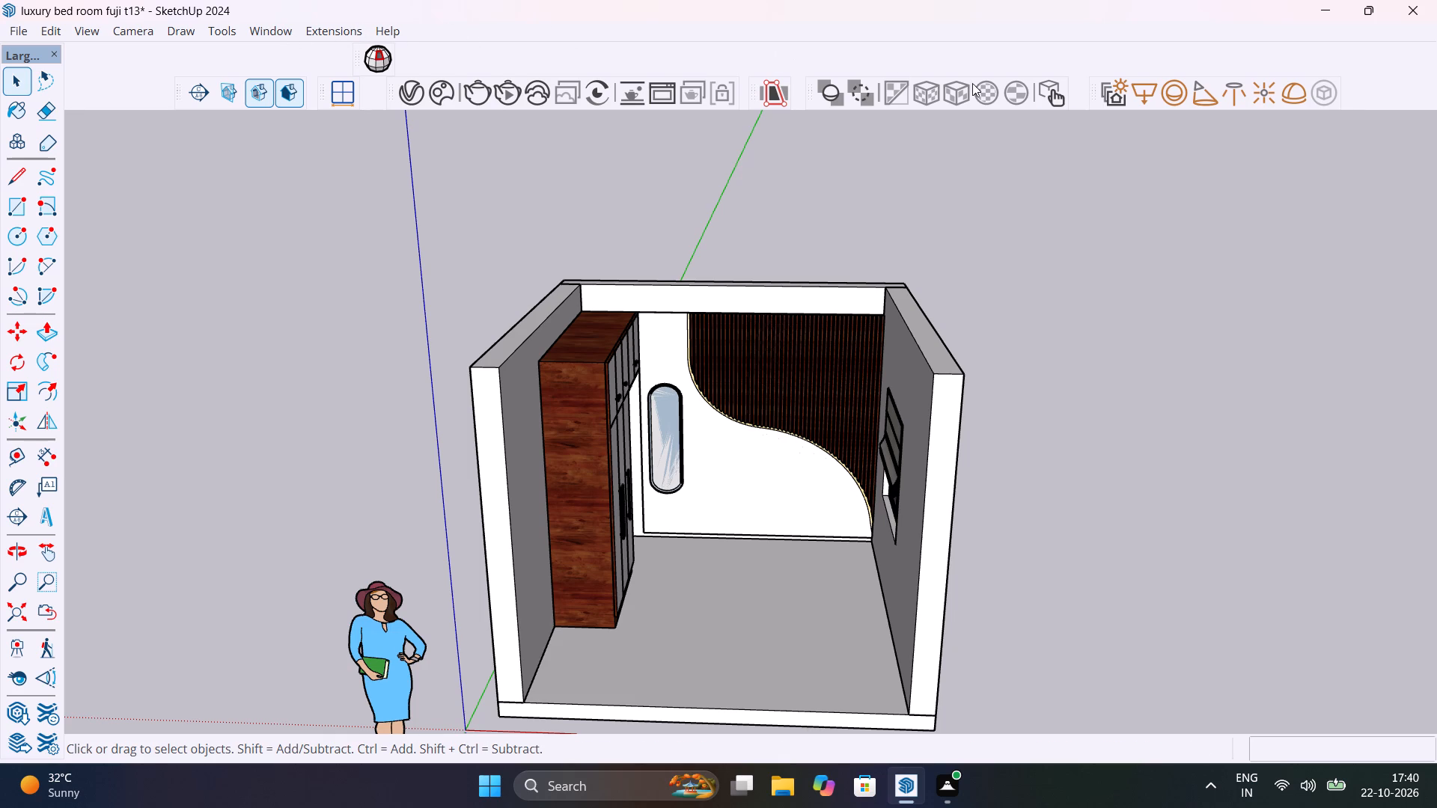
Search the Chaos Cosmos asset library for "bed", replacing the previous search term.
left_click(434, 100)
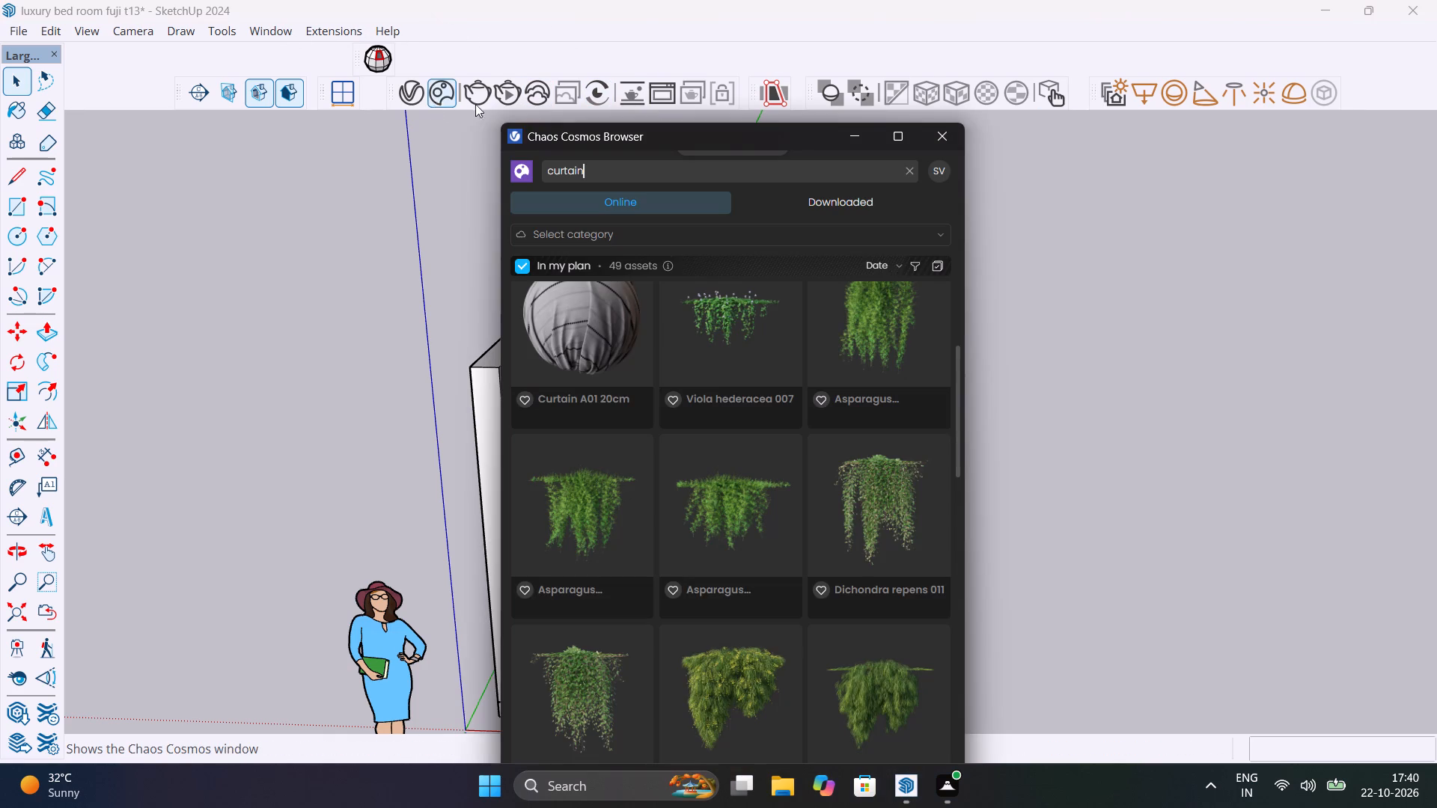
left_click(909, 169)
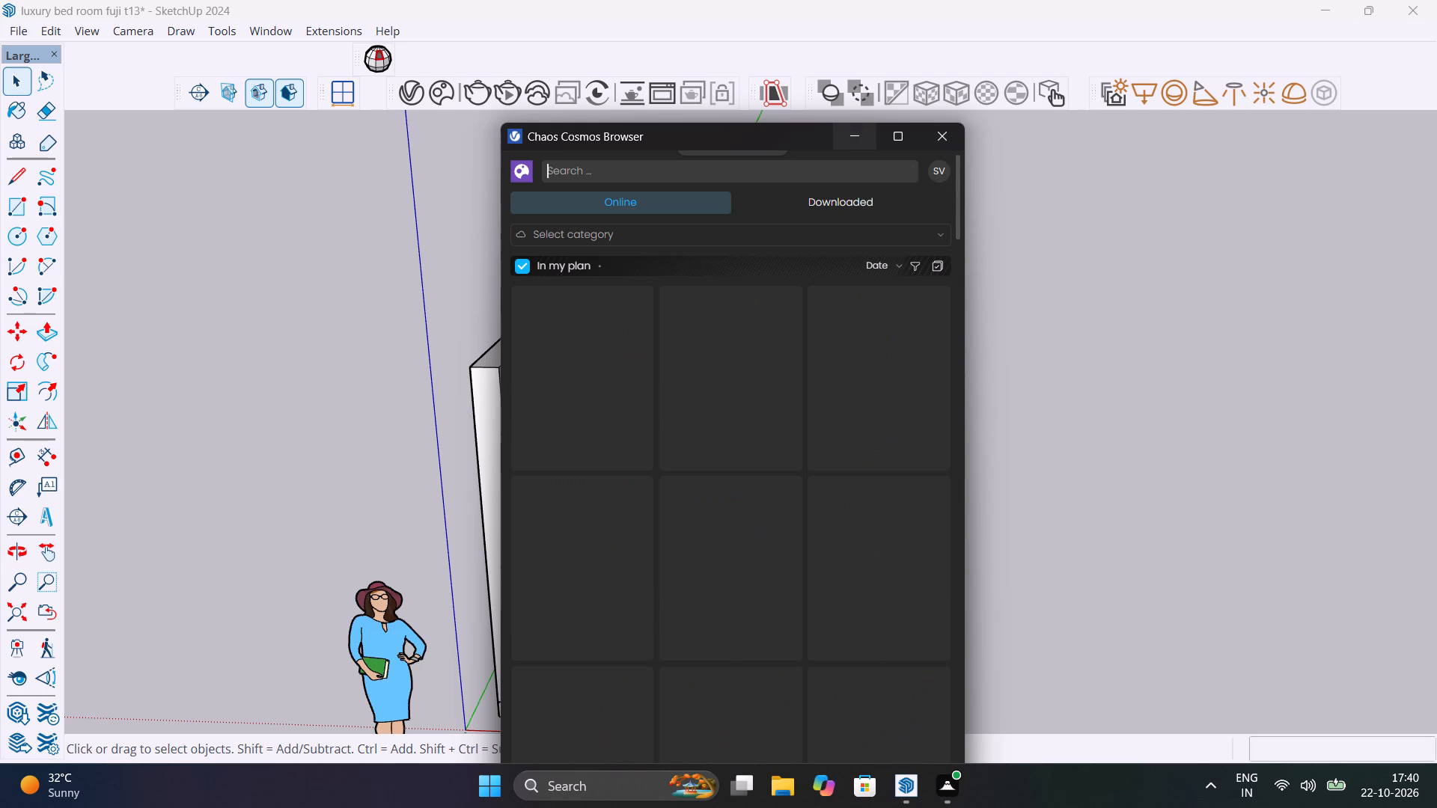
type("BED")
key("Return")
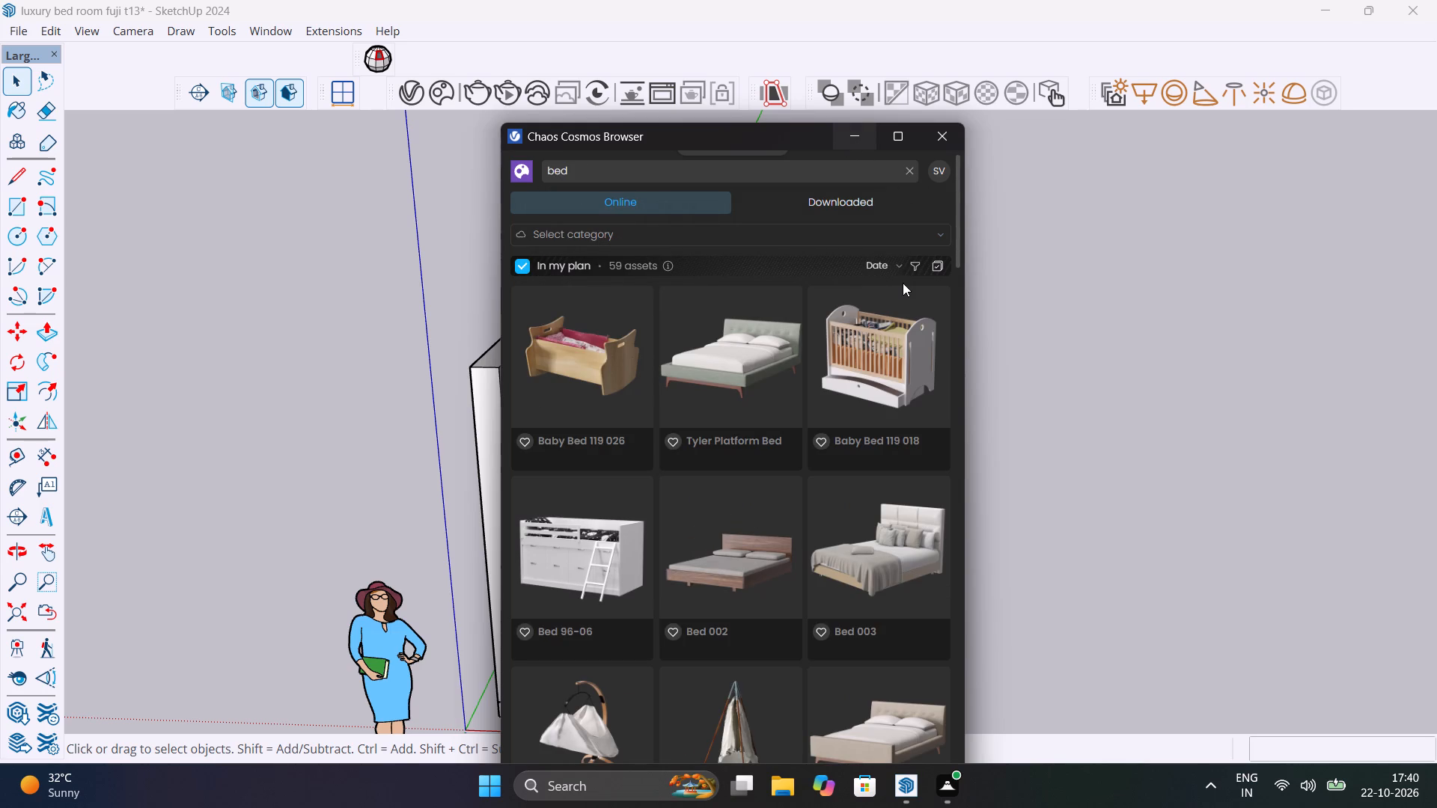
Examine the bed models in the Chaos Cosmos results, including those available with upgrade, and close the asset browser.
scroll(751, 377, "down", 1)
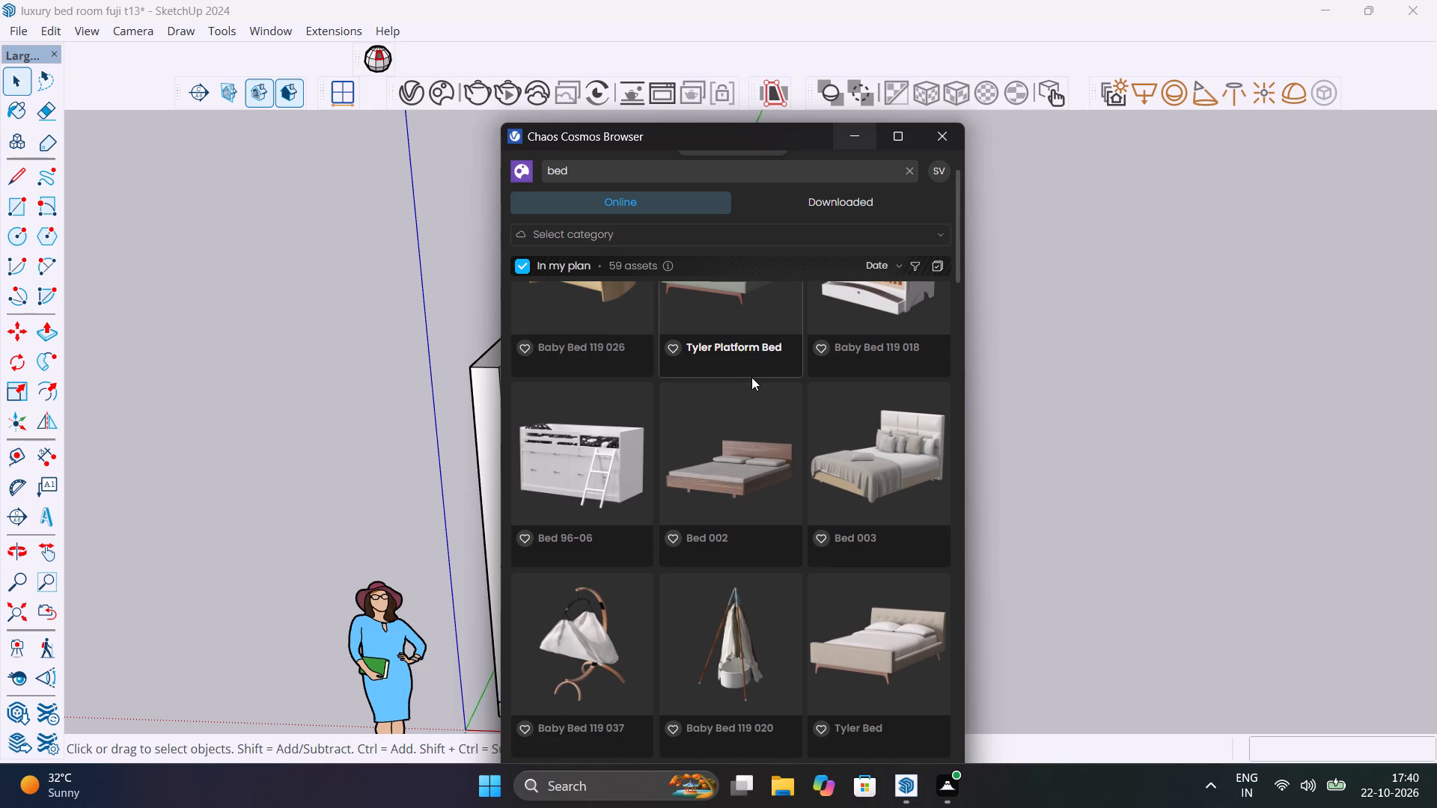
scroll(751, 377, "down", 4)
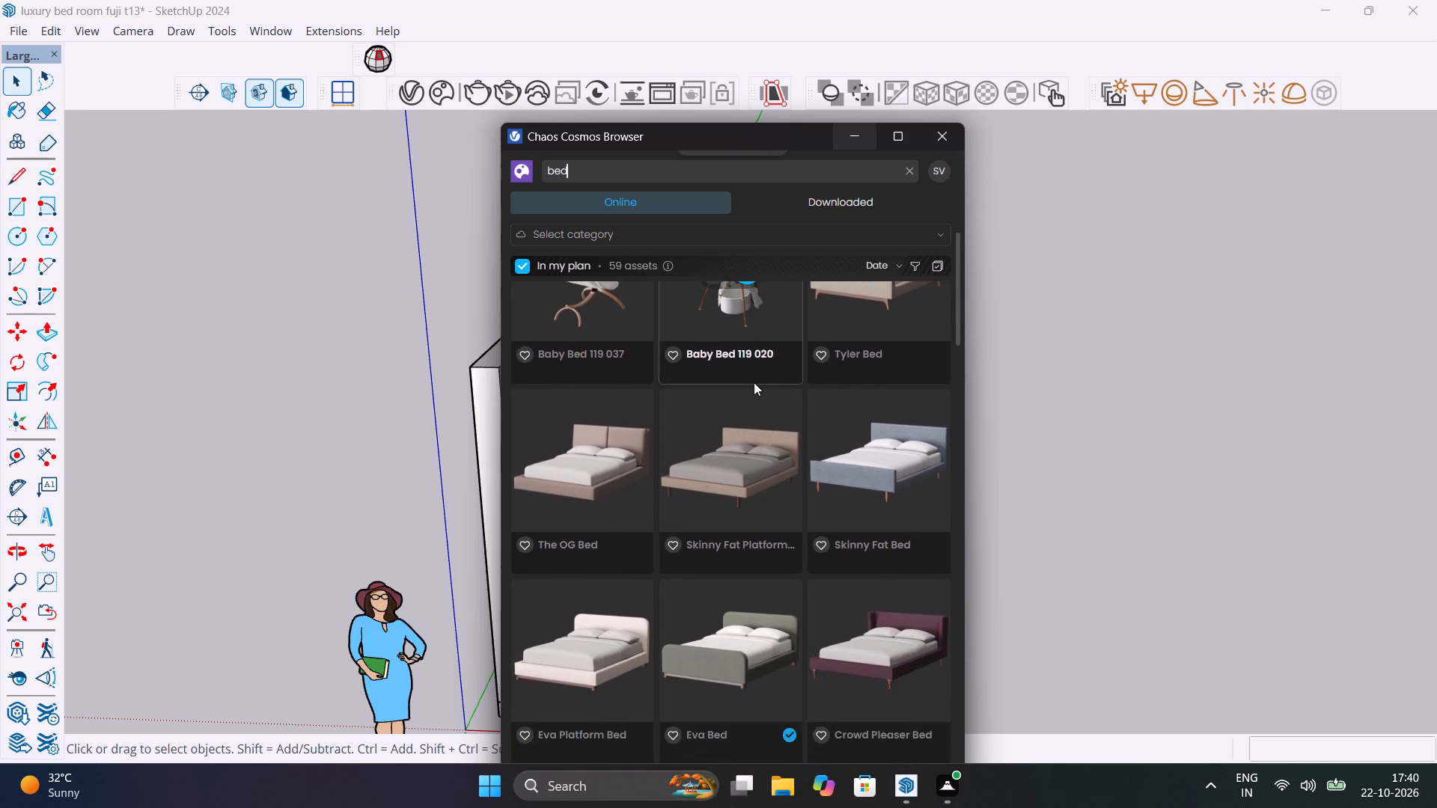
scroll(754, 382, "down", 9)
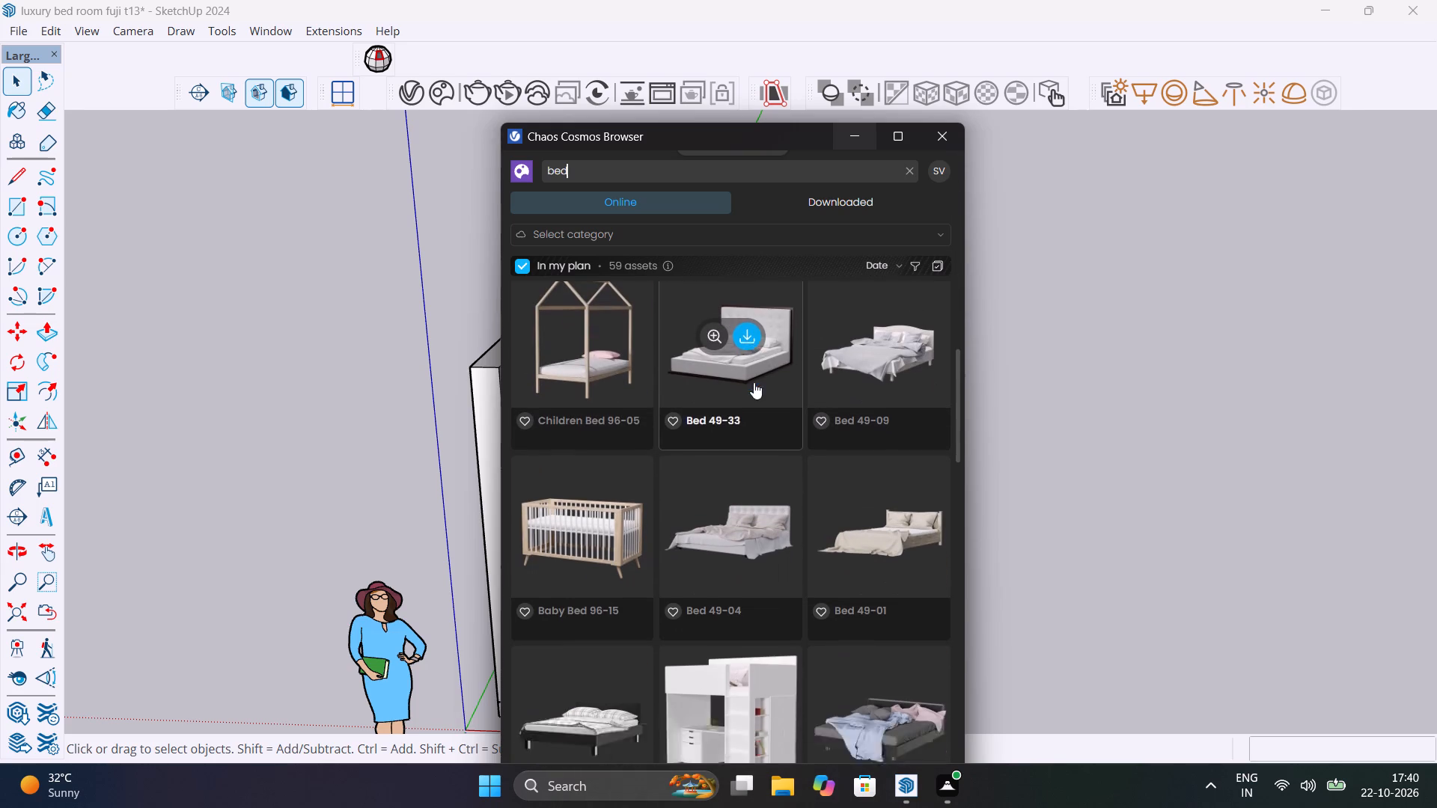
scroll(754, 382, "down", 6)
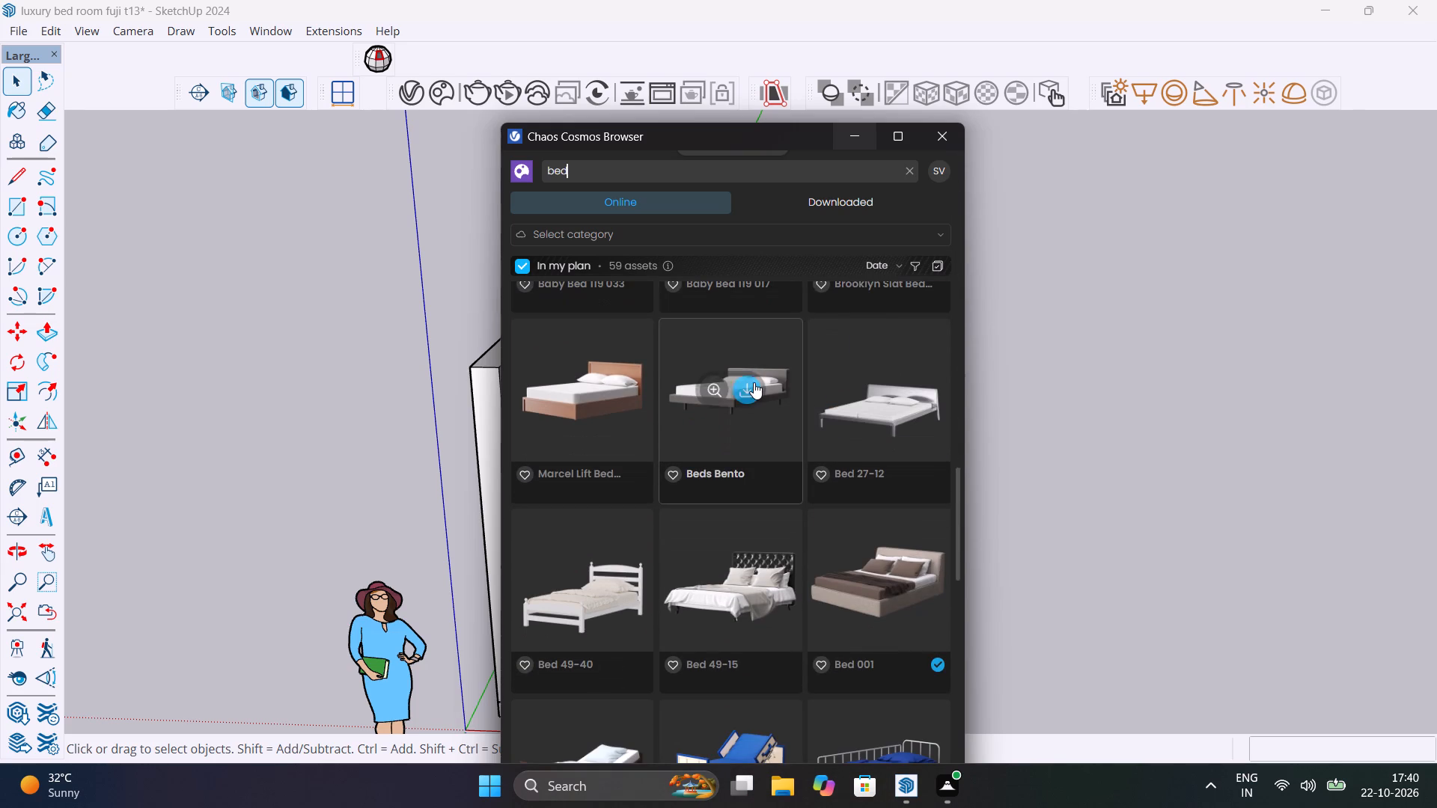
scroll(754, 382, "down", 8)
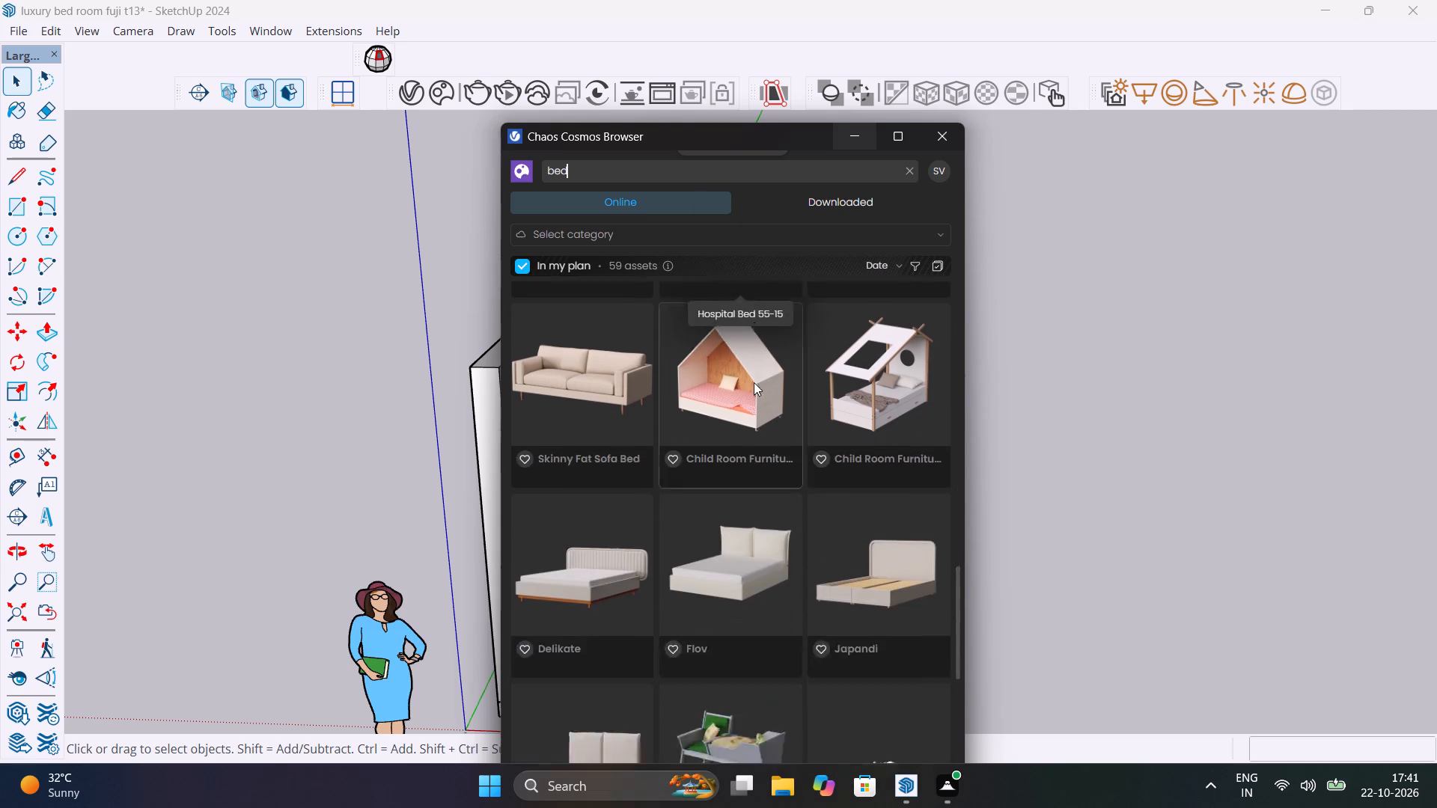
scroll(754, 382, "down", 10)
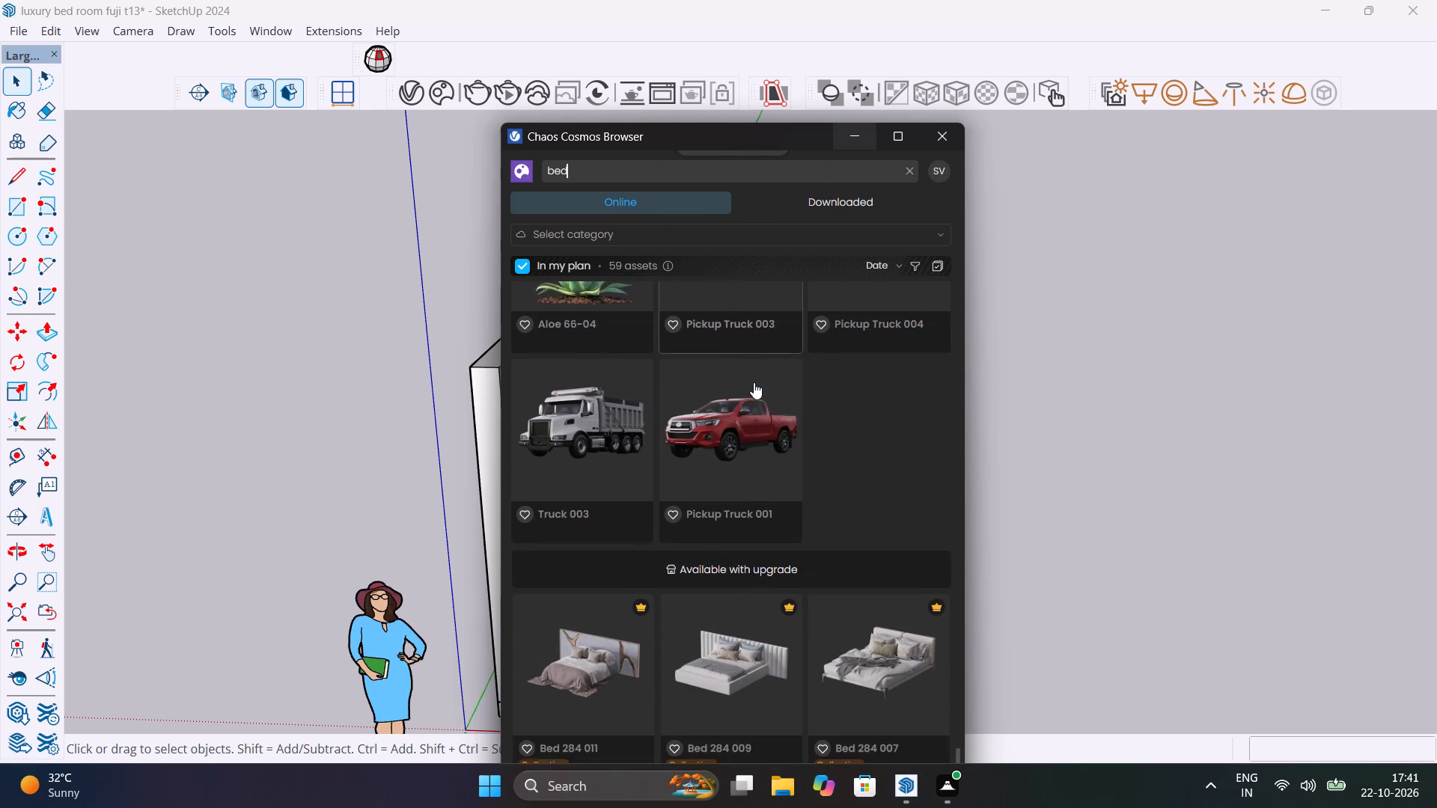
scroll(754, 382, "down", 4)
scroll(754, 382, "up", 3)
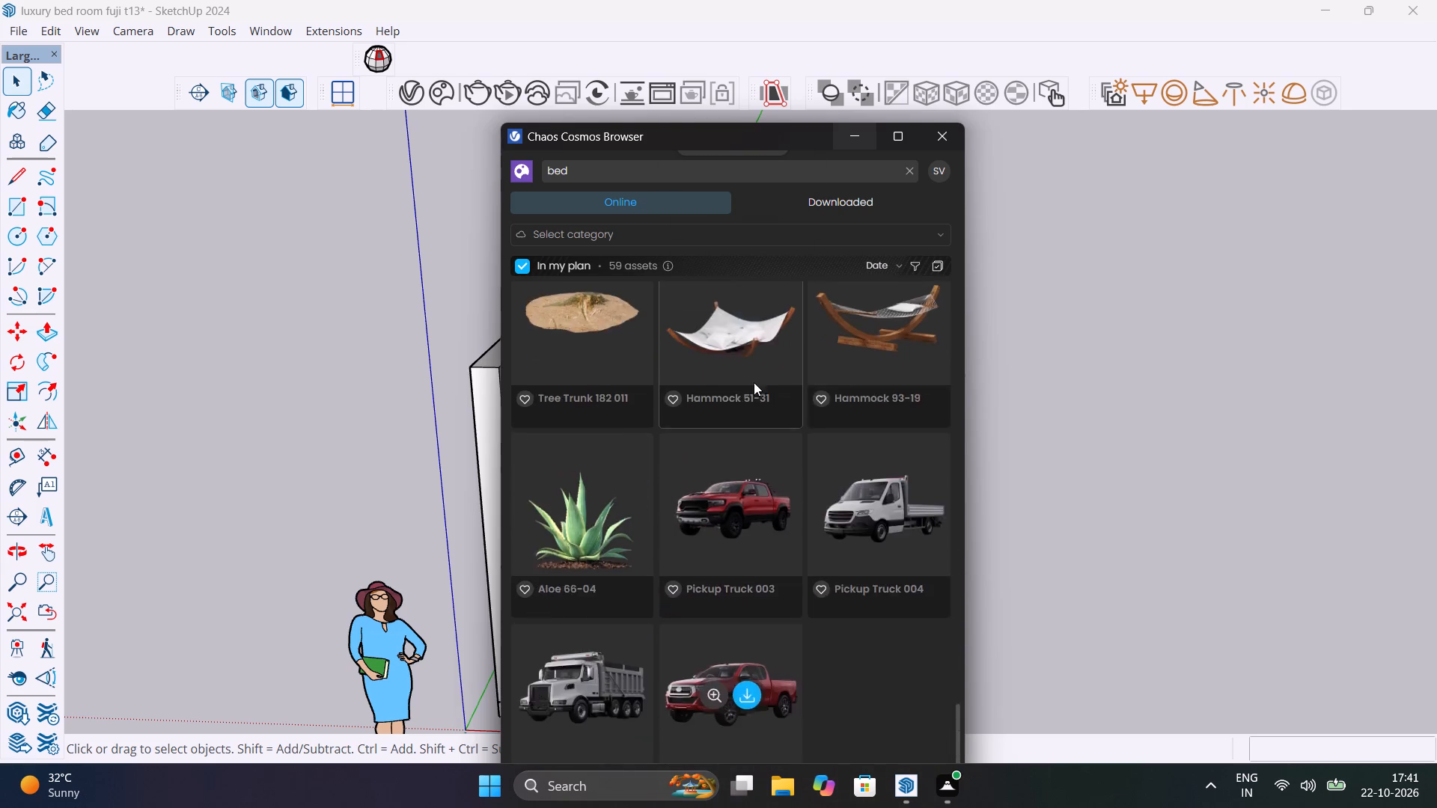
scroll(754, 382, "up", 15)
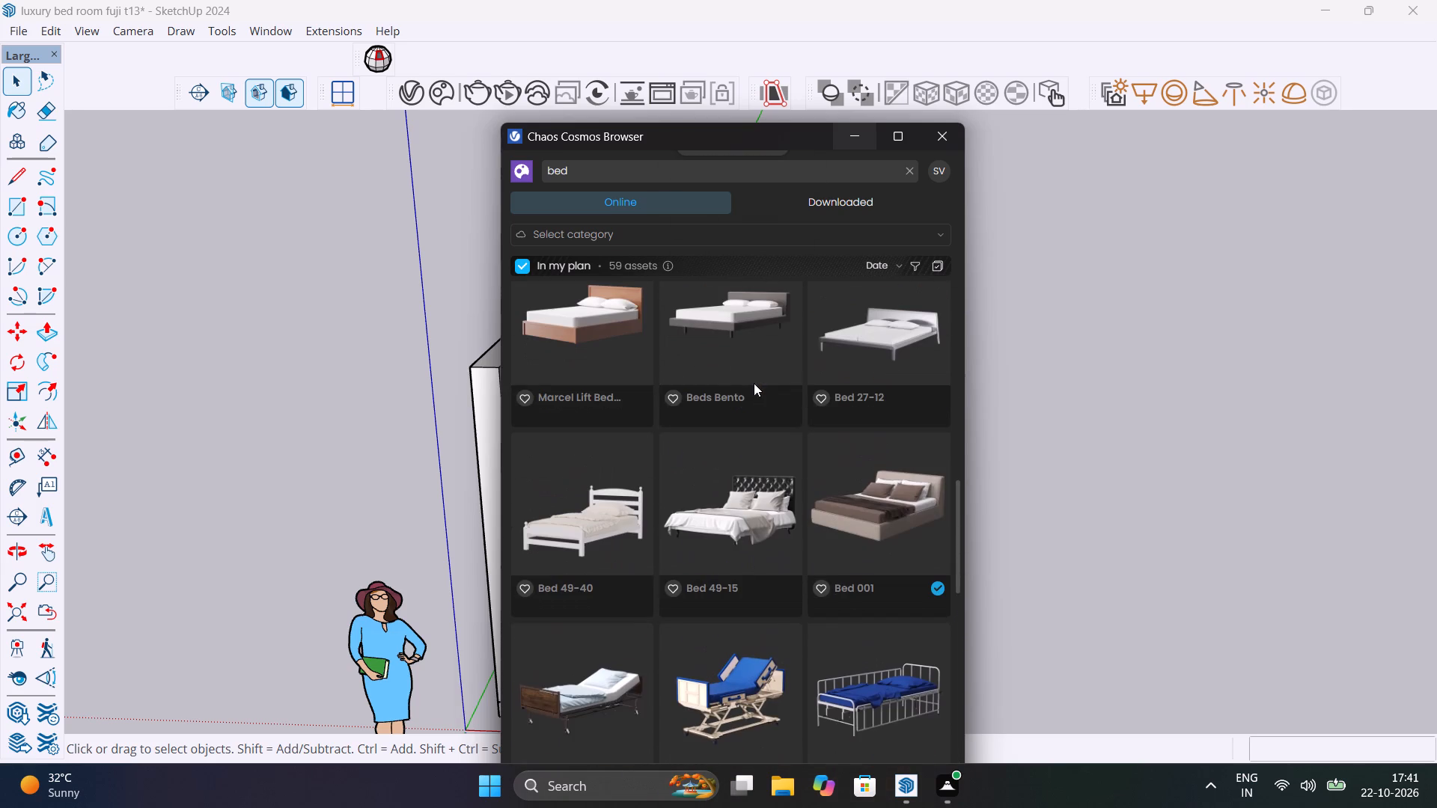
scroll(754, 383, "up", 1)
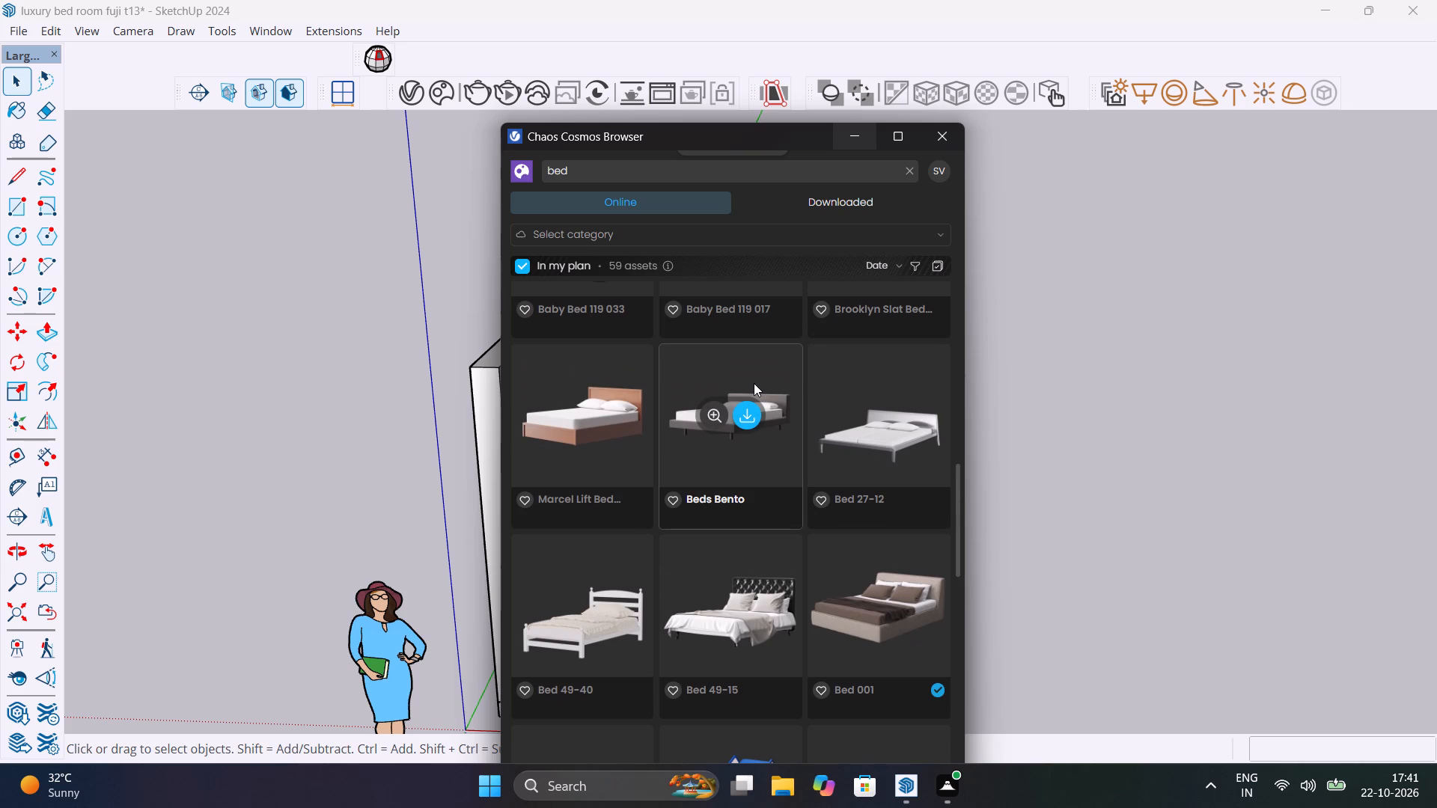
scroll(756, 406, "up", 3)
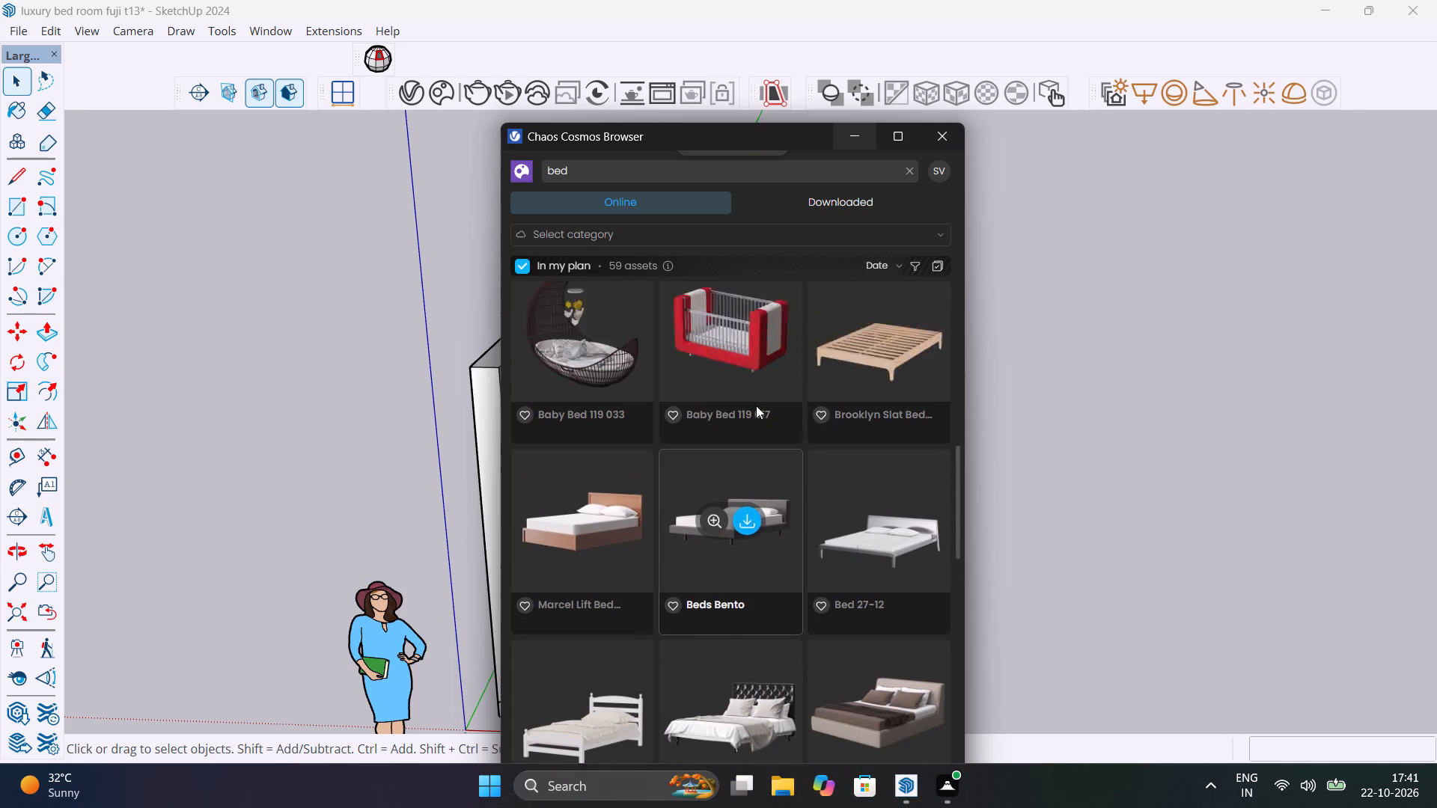
scroll(756, 405, "up", 4)
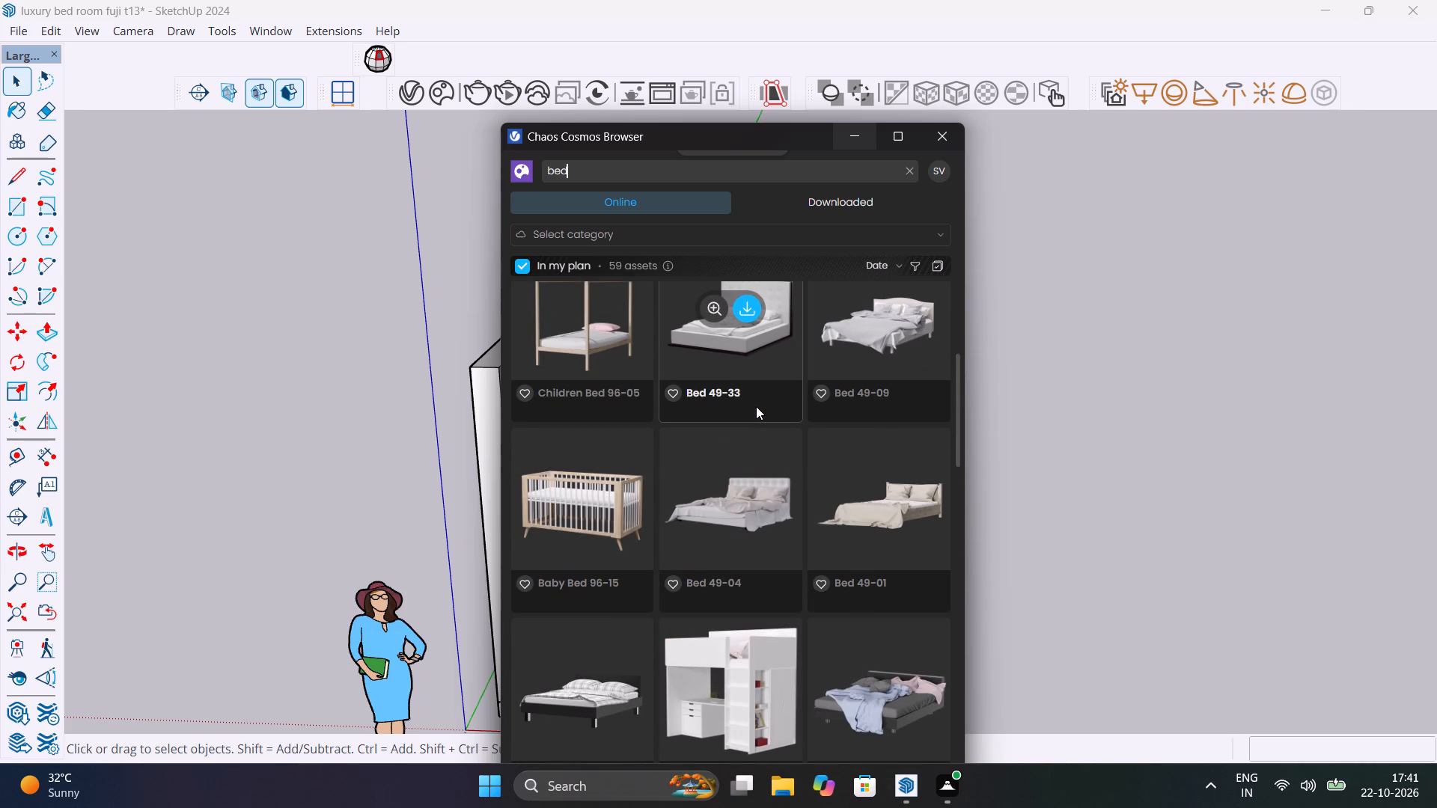
scroll(756, 406, "up", 3)
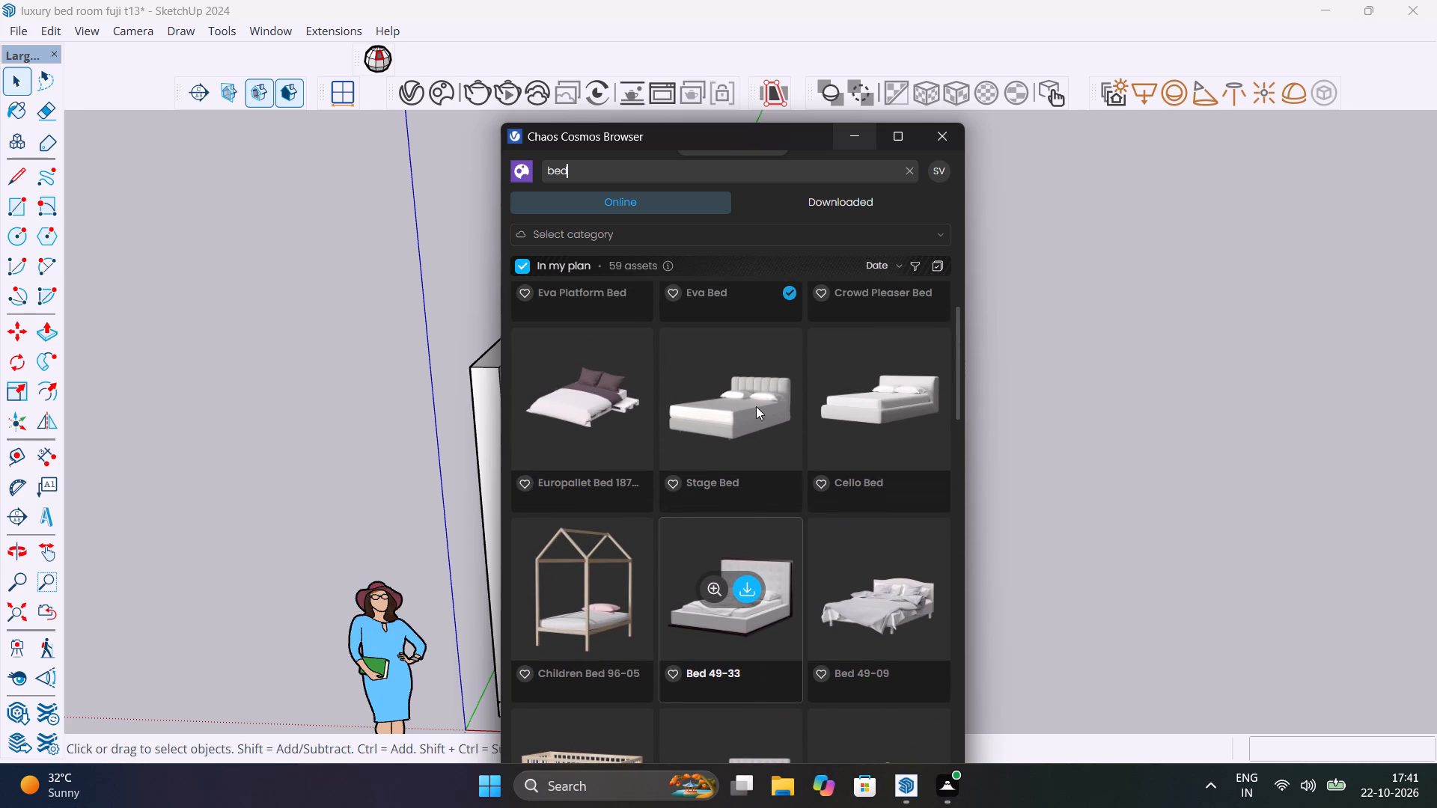
scroll(756, 406, "up", 2)
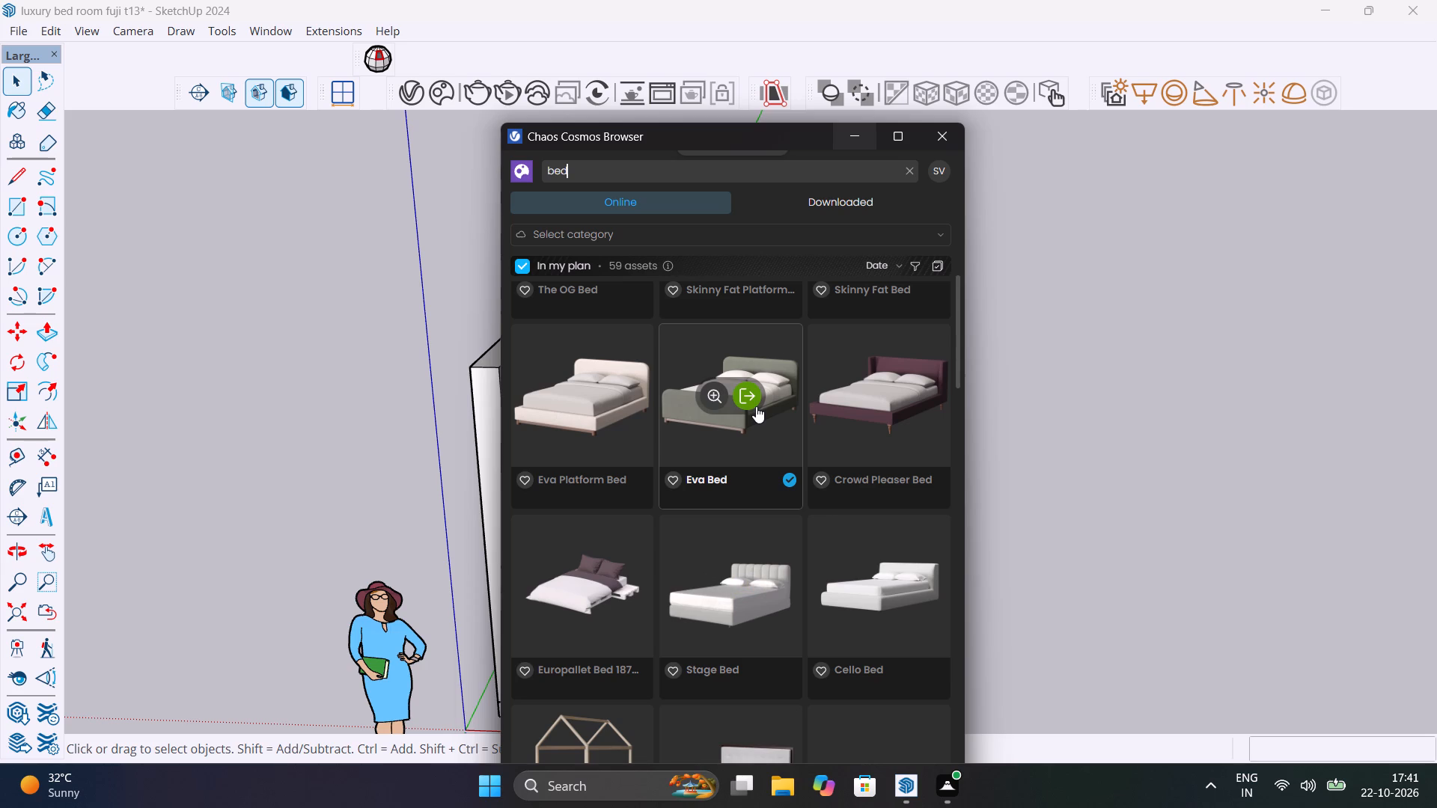
scroll(756, 406, "up", 4)
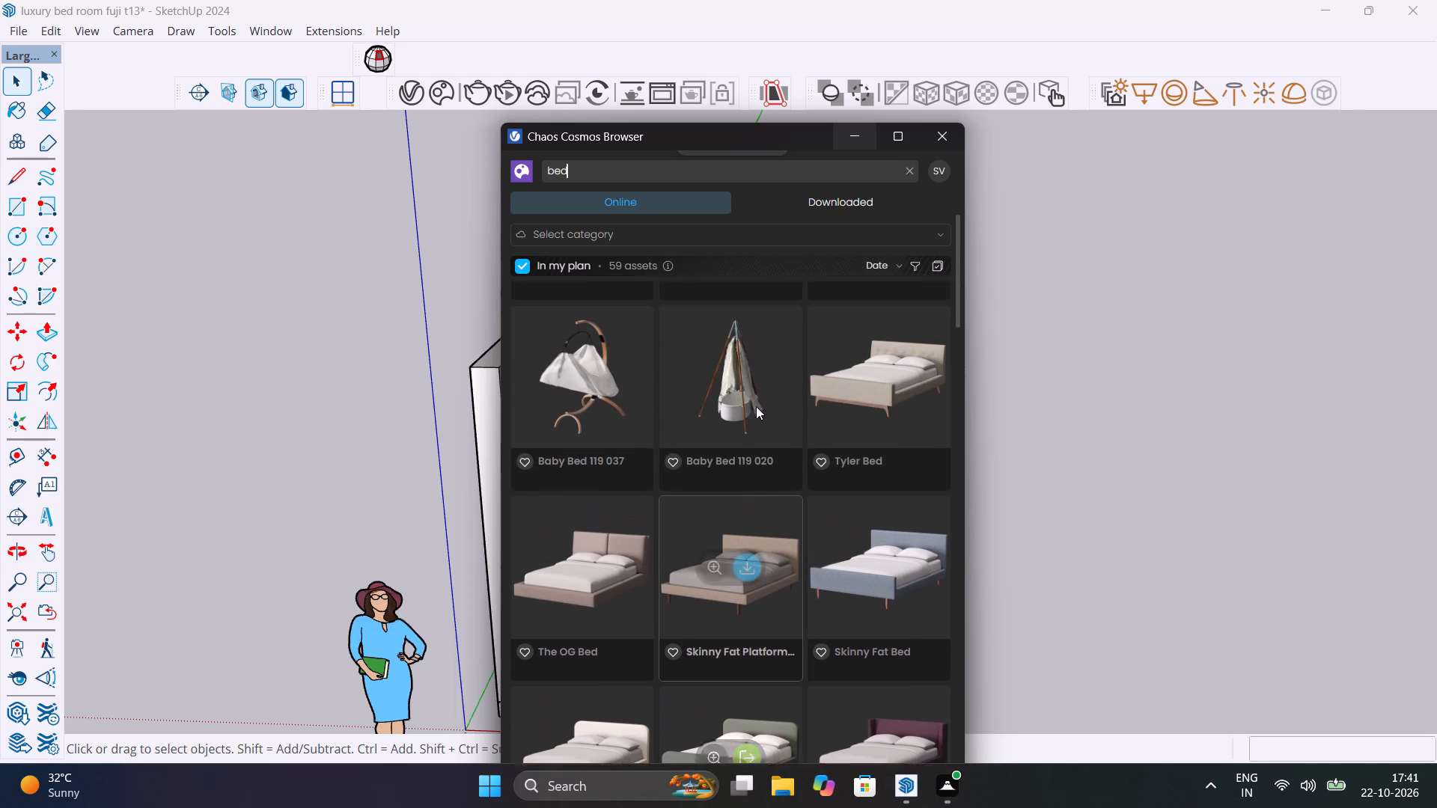
scroll(756, 406, "up", 4)
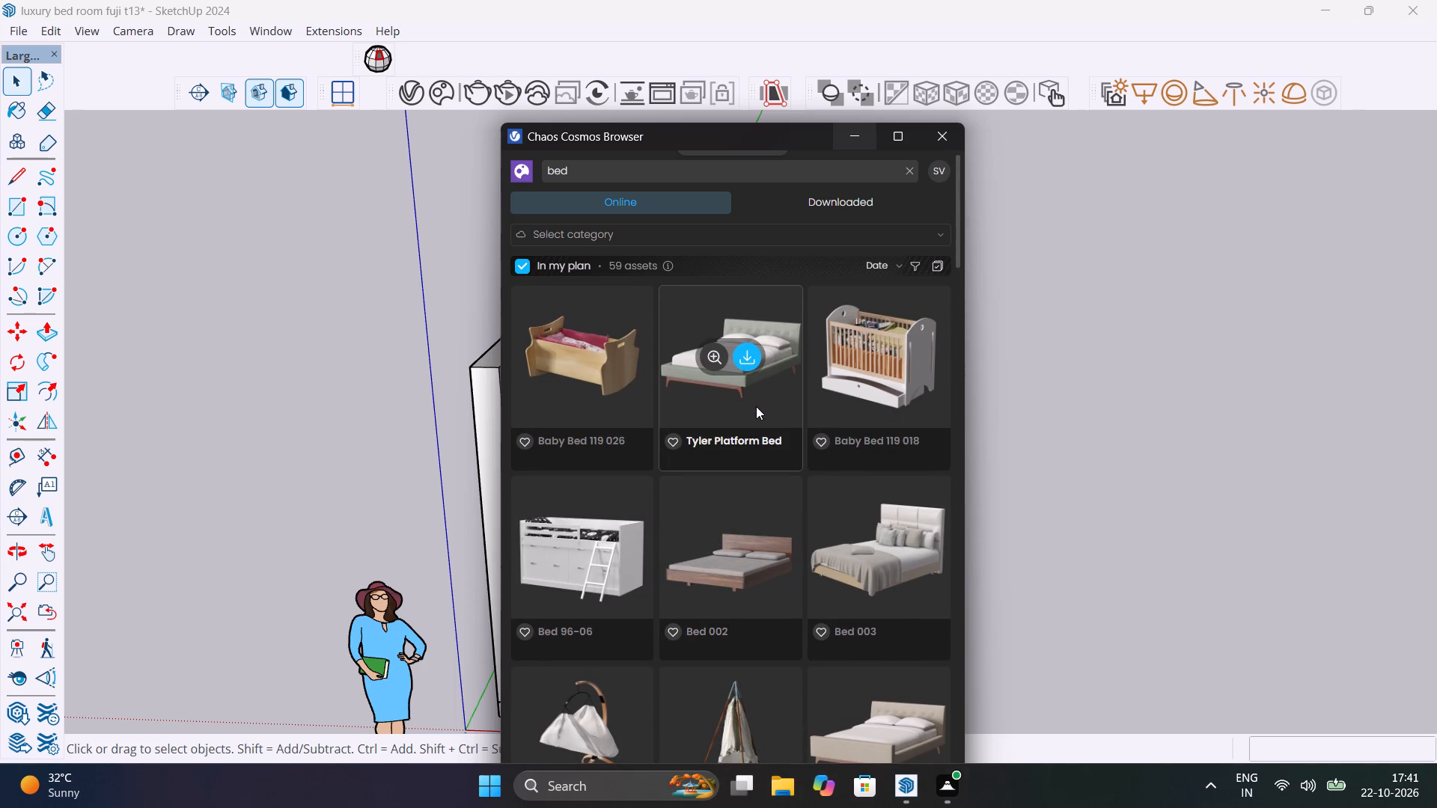
scroll(756, 406, "up", 7)
scroll(756, 406, "down", 20)
scroll(756, 406, "down", 7)
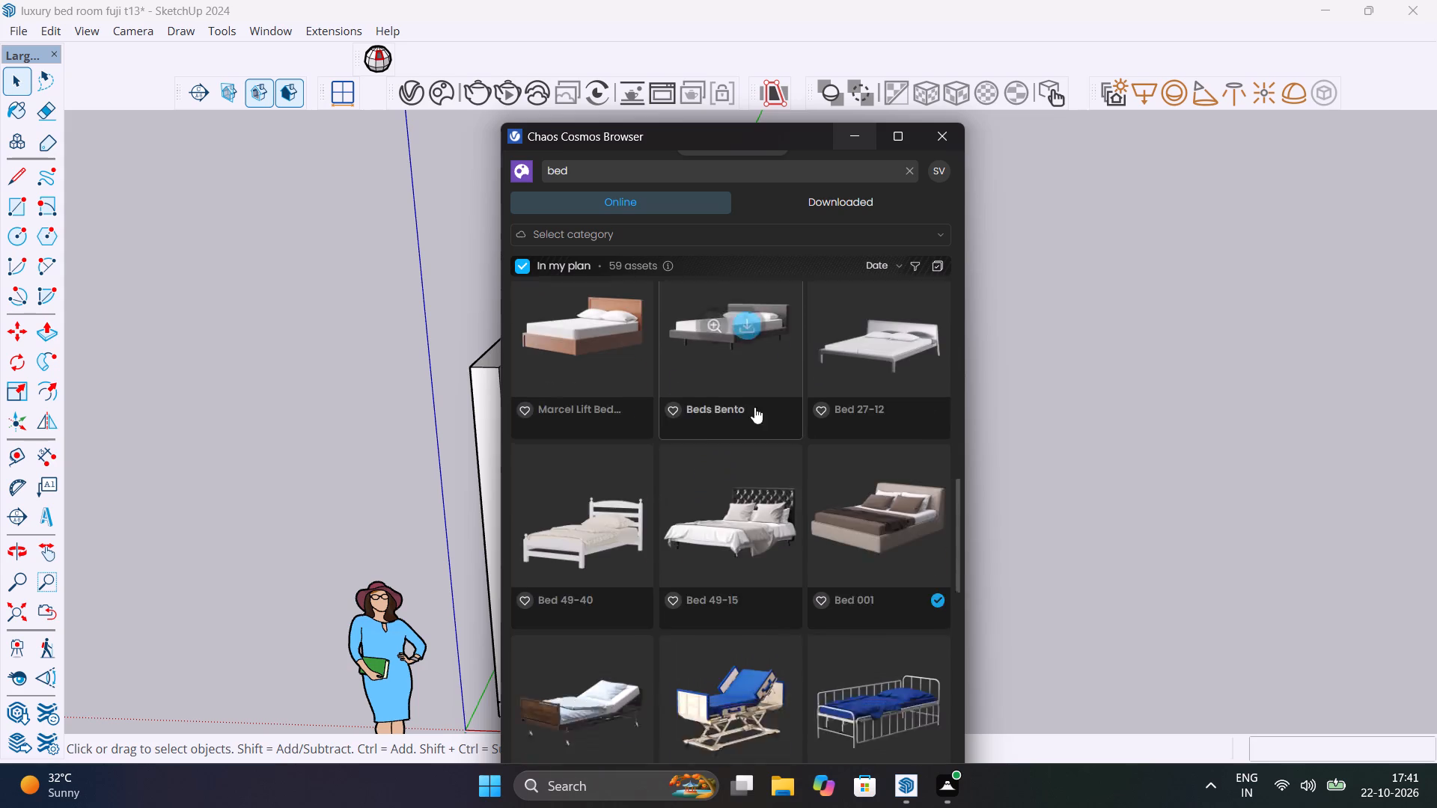
scroll(754, 407, "down", 16)
scroll(754, 407, "down", 7)
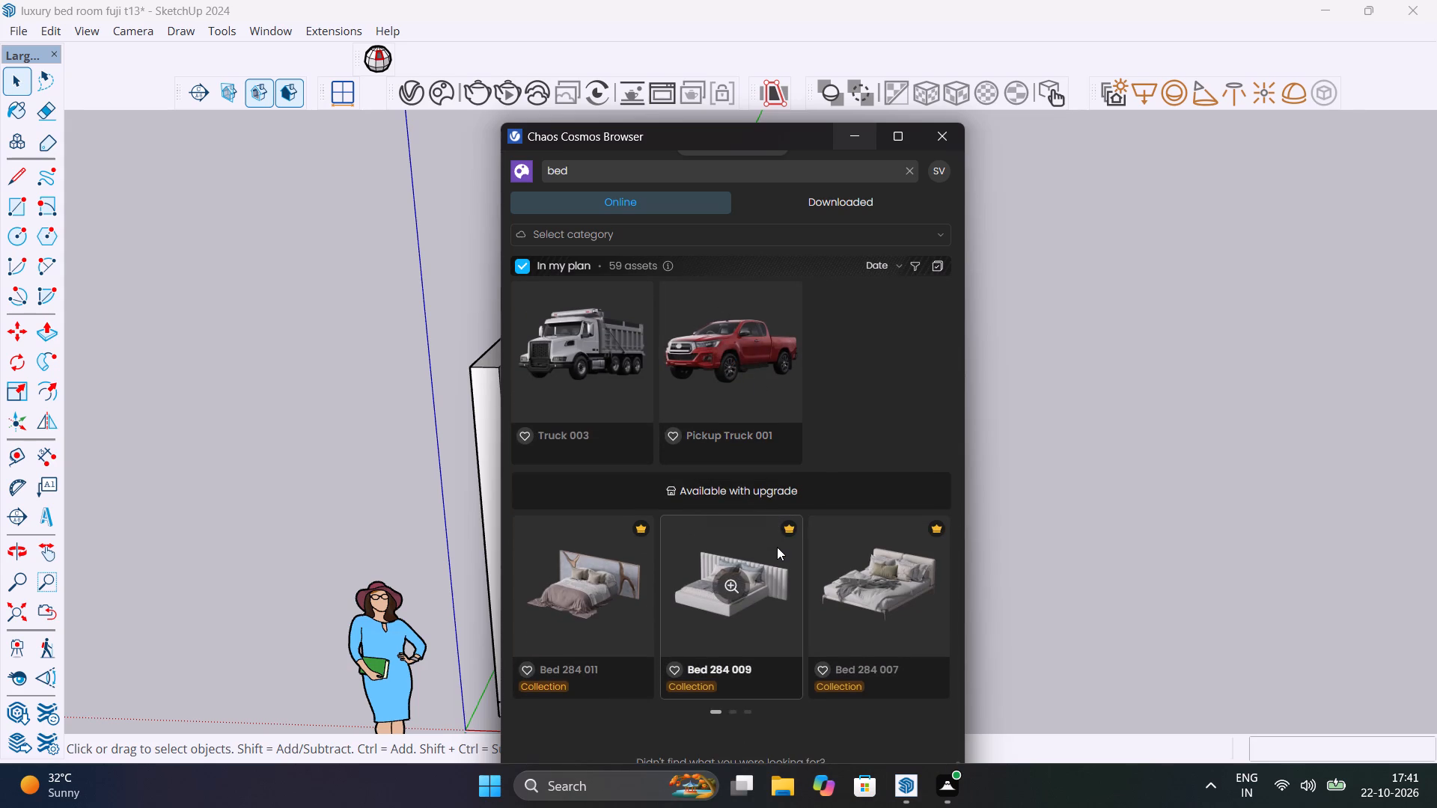
scroll(778, 545, "up", 5)
left_click(962, 139)
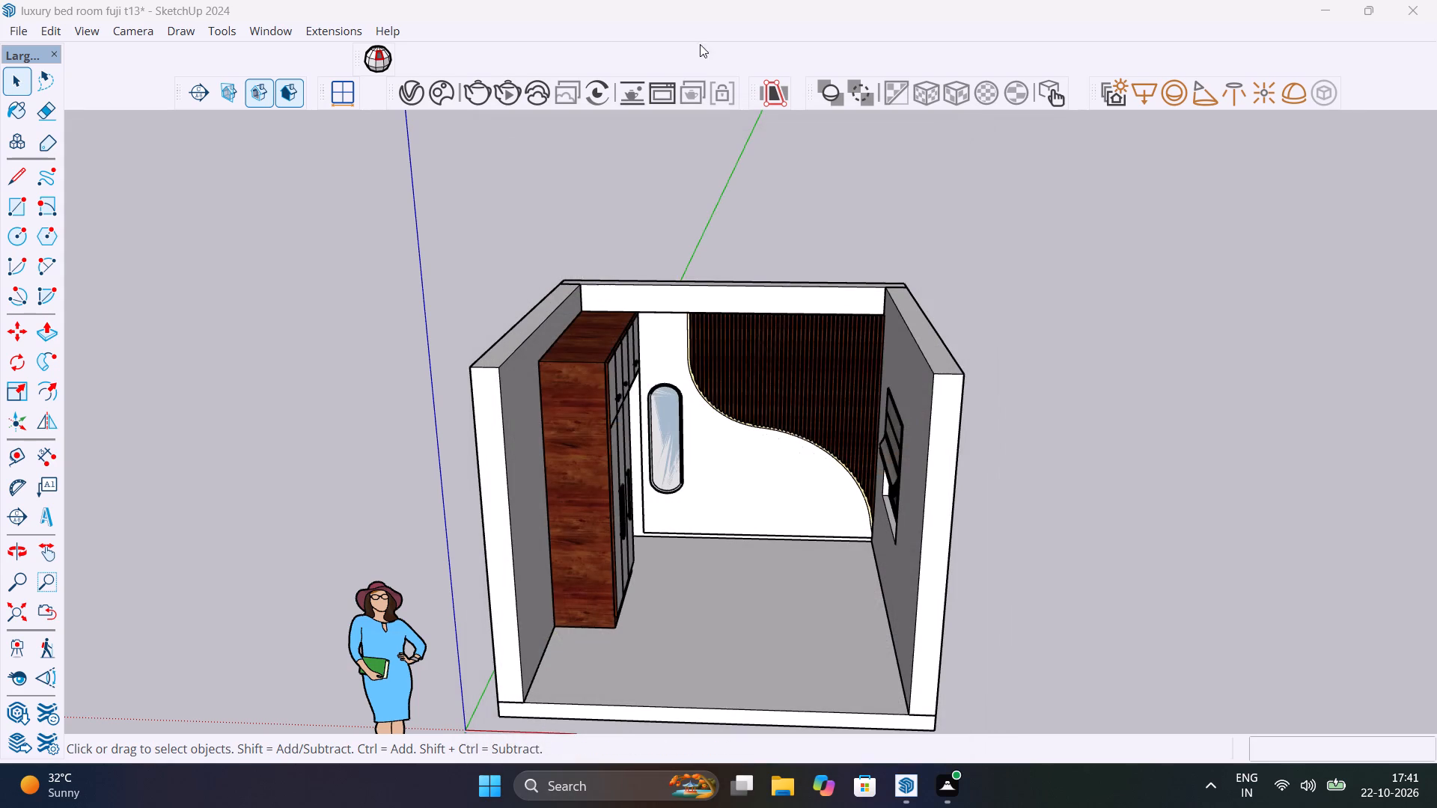
Search 3D Warehouse for "BED", replacing the previous curtain search term.
left_click(263, 31)
left_click(276, 173)
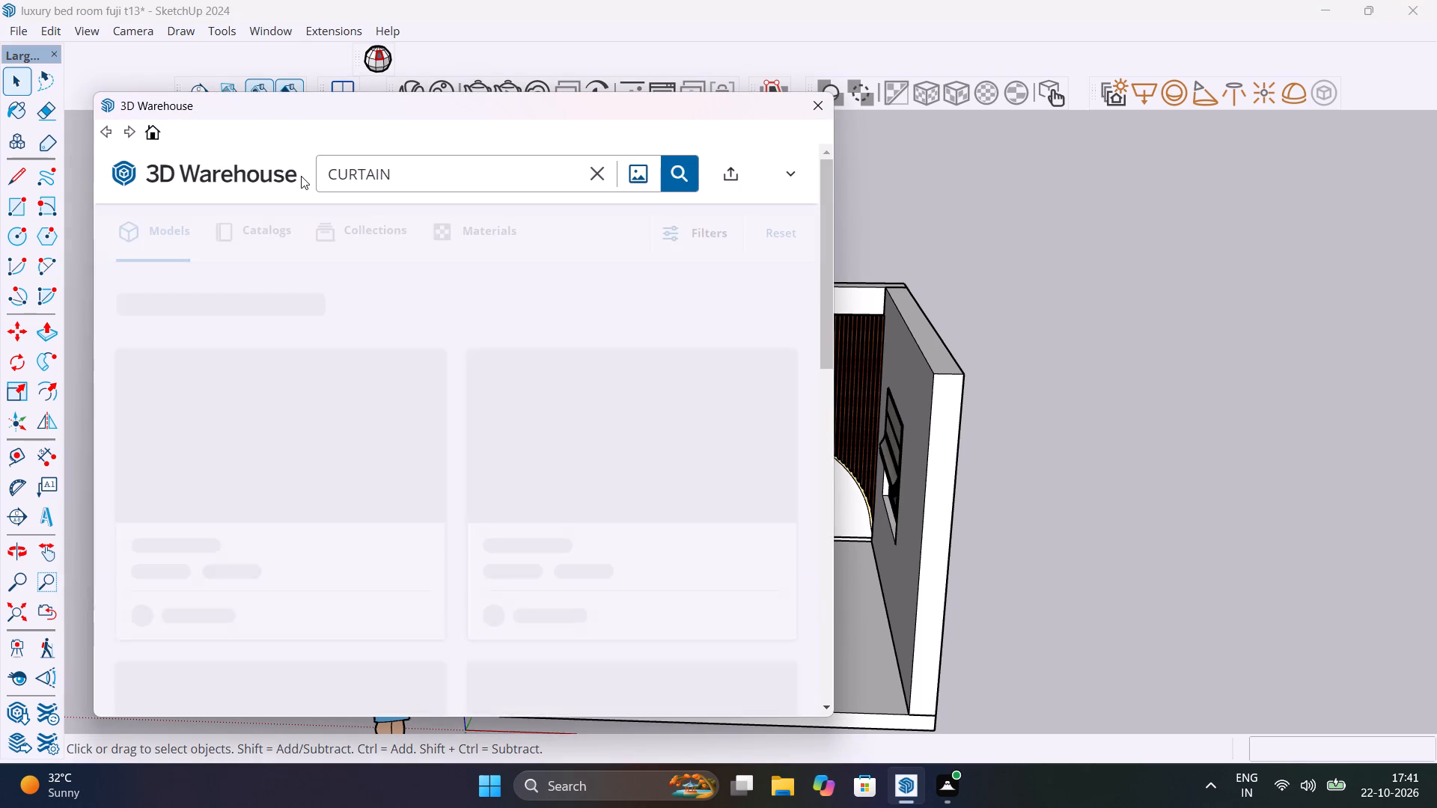
left_click(432, 180)
key("backslash")
key("BackSpace")
key("BackSpace")
key("BackSpace")
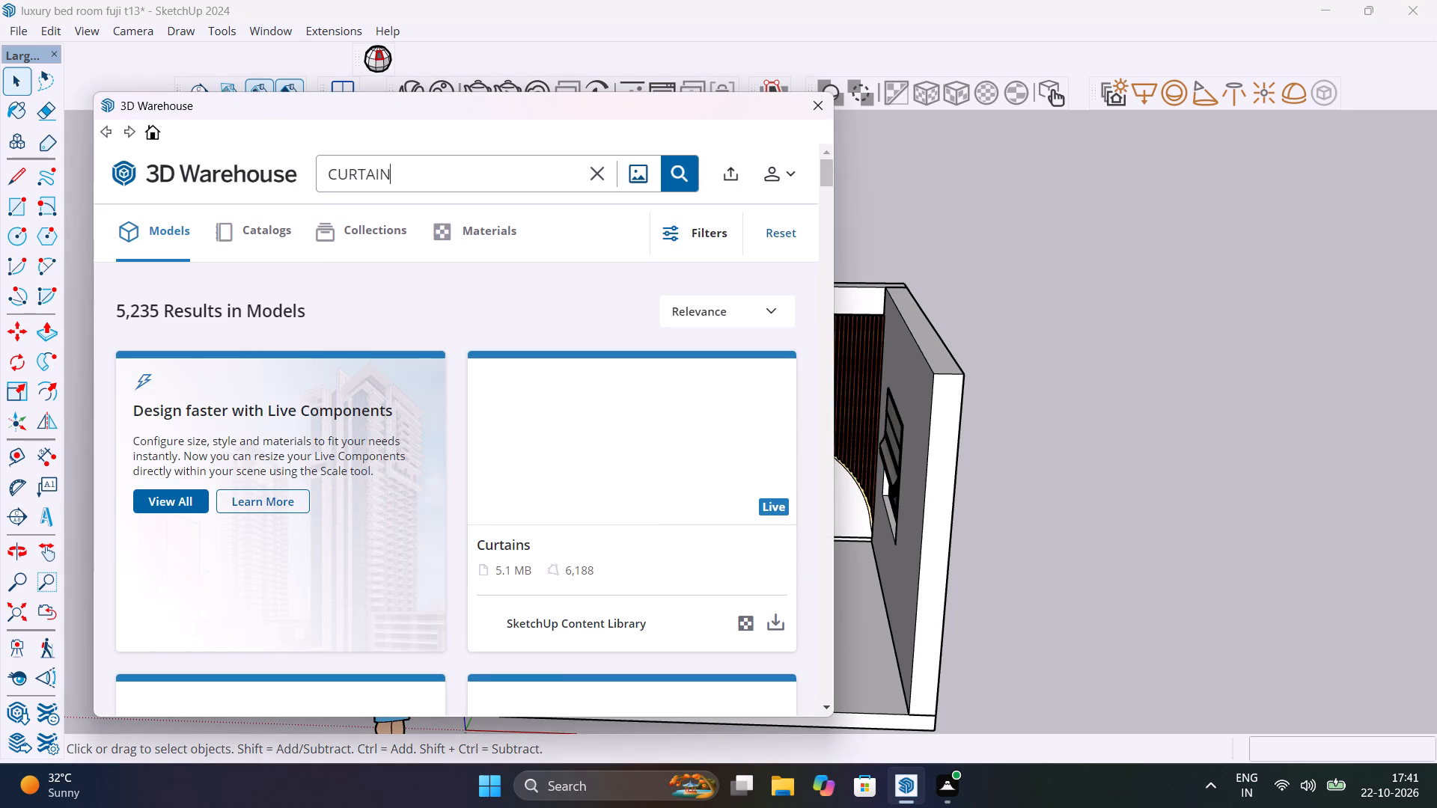
key("BackSpace")
key("BackSpace")
key("BackSpace")
key("BackSpace")
key("BackSpace")
key("BackSpace")
key("BackSpace")
key("BackSpace")
key("BackSpace")
key("BackSpace")
type("BED")
key("Return")
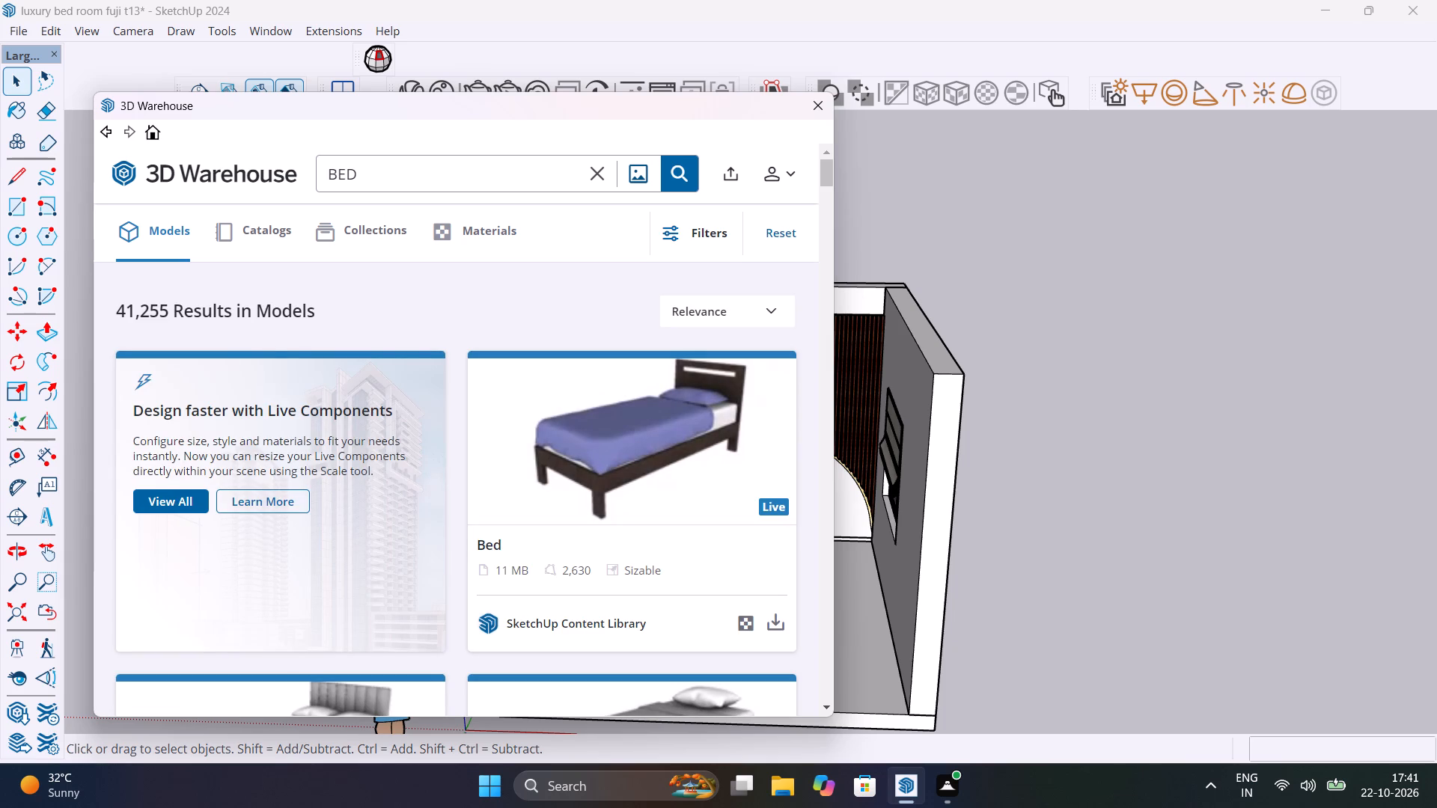
Download the 23 MB "Bed" model with grey bedding, dark wood headboard, nightstands and lamps directly into the SketchUp model.
scroll(432, 179, "up", 1)
scroll(448, 504, "down", 3)
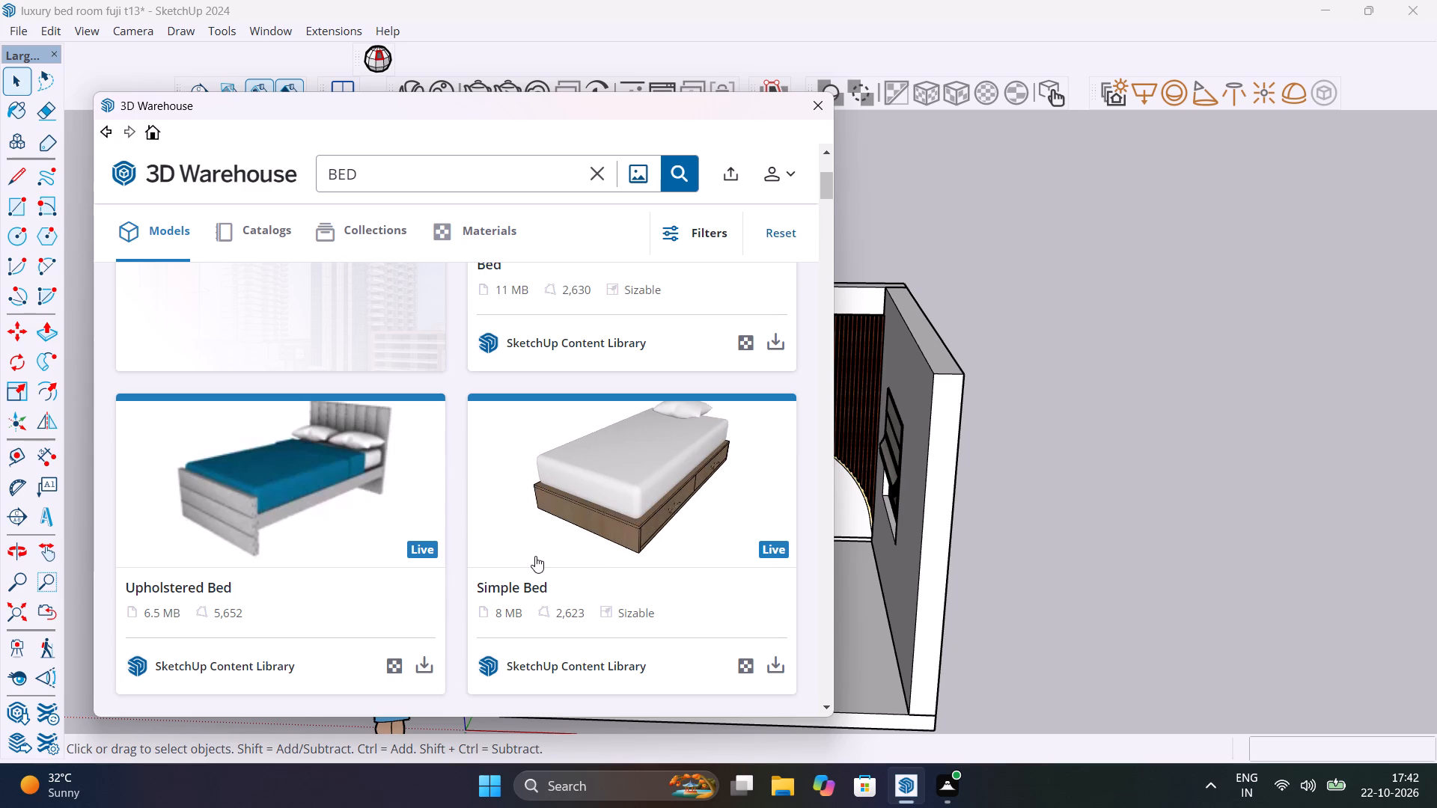
scroll(631, 568, "down", 4)
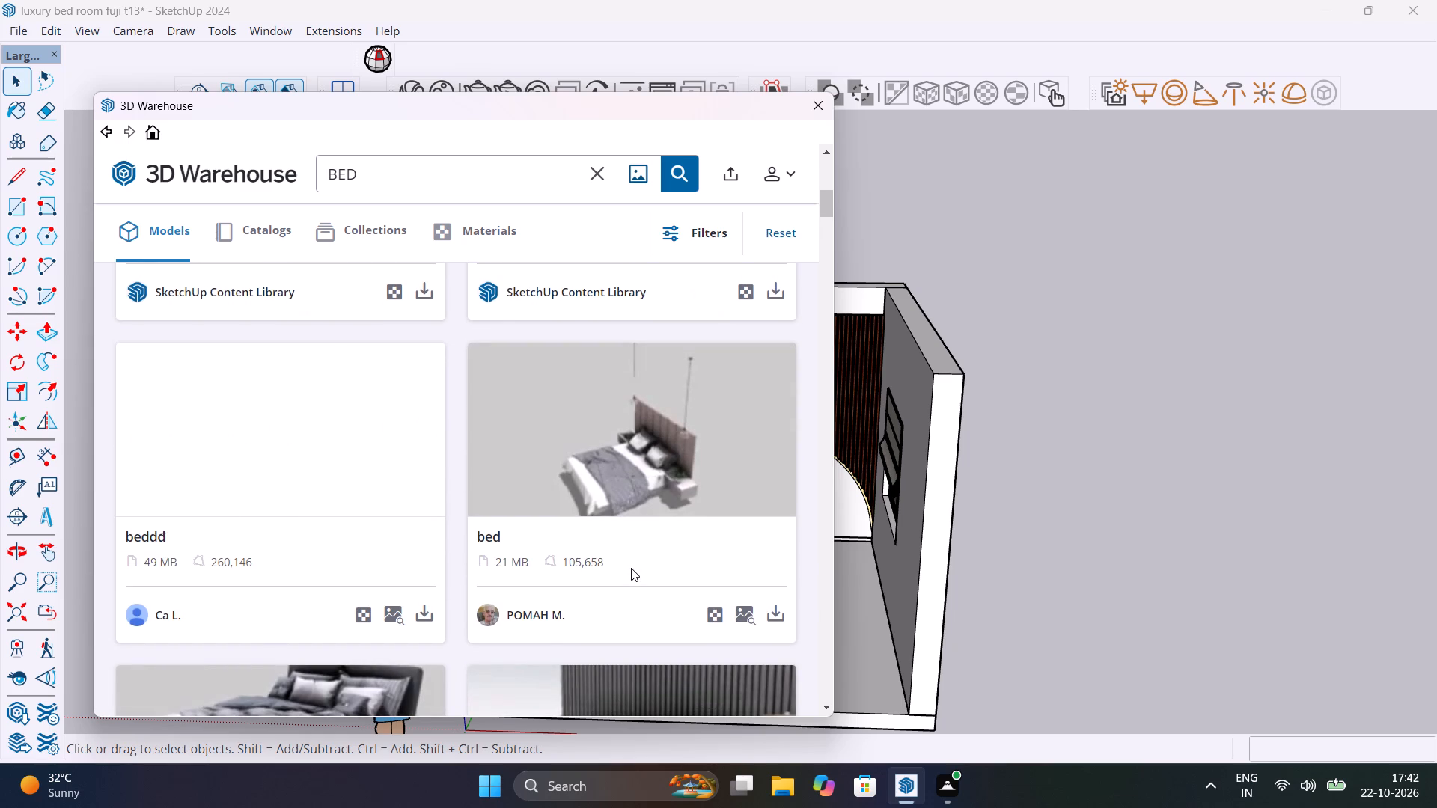
scroll(631, 568, "down", 2)
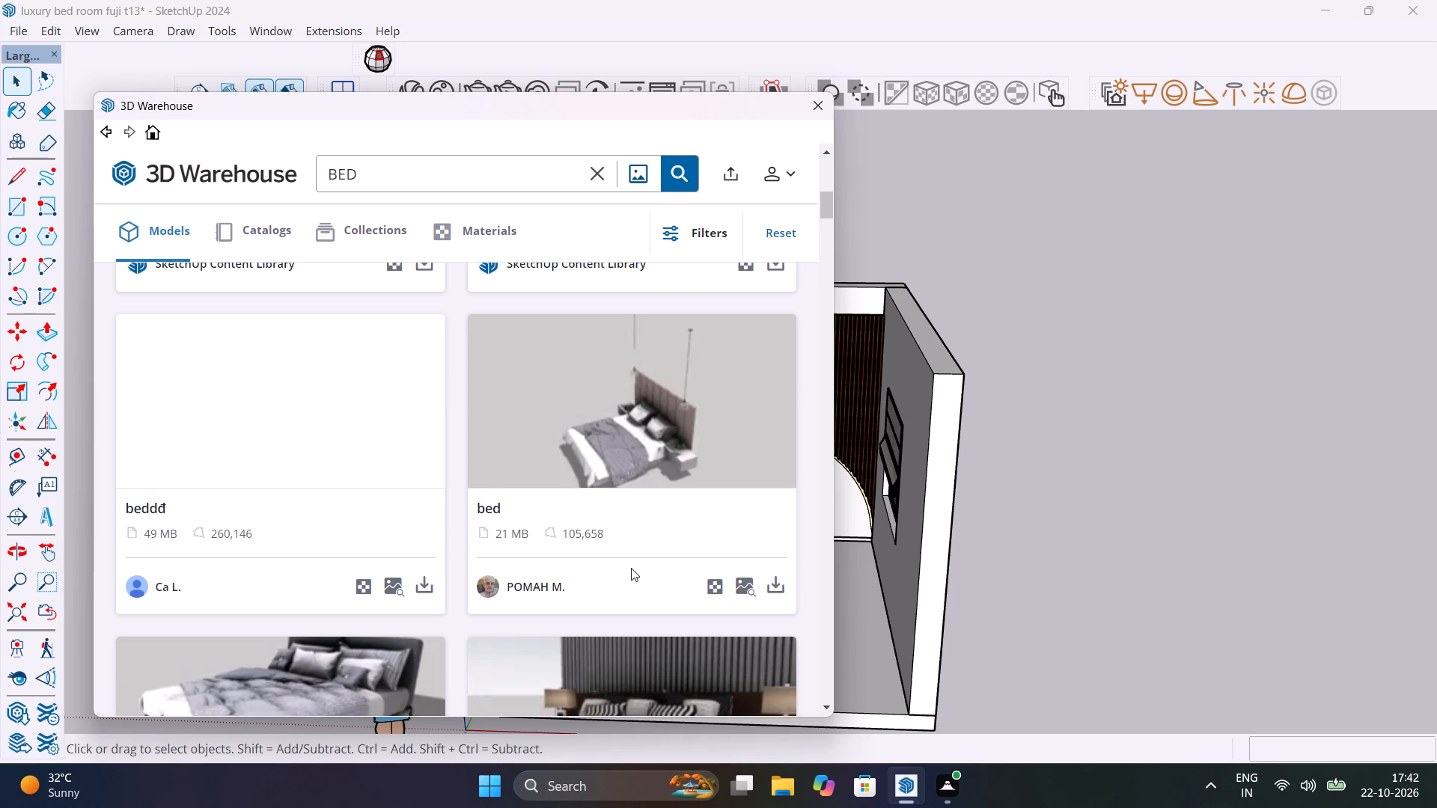
scroll(631, 568, "down", 3)
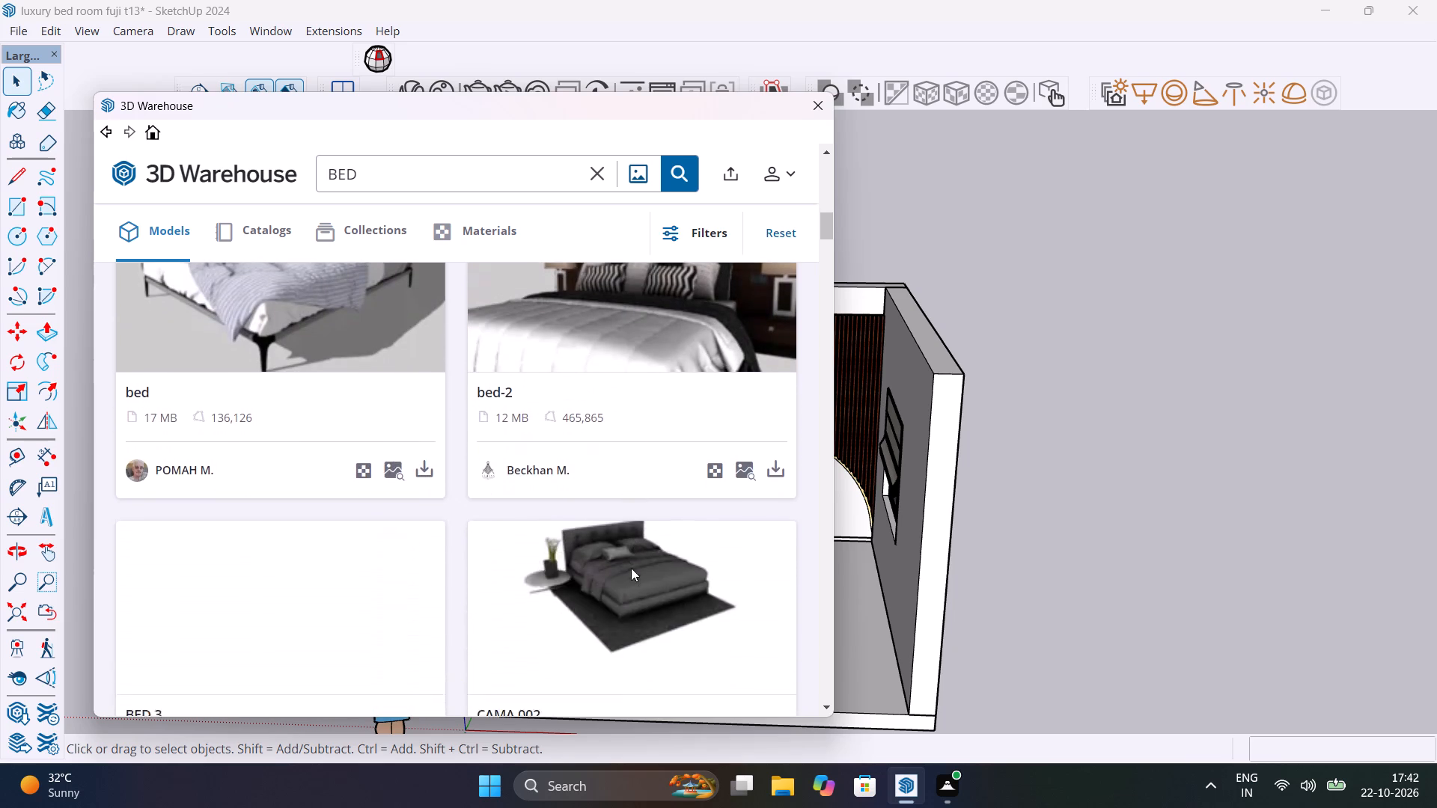
scroll(631, 568, "up", 2)
scroll(631, 568, "down", 3)
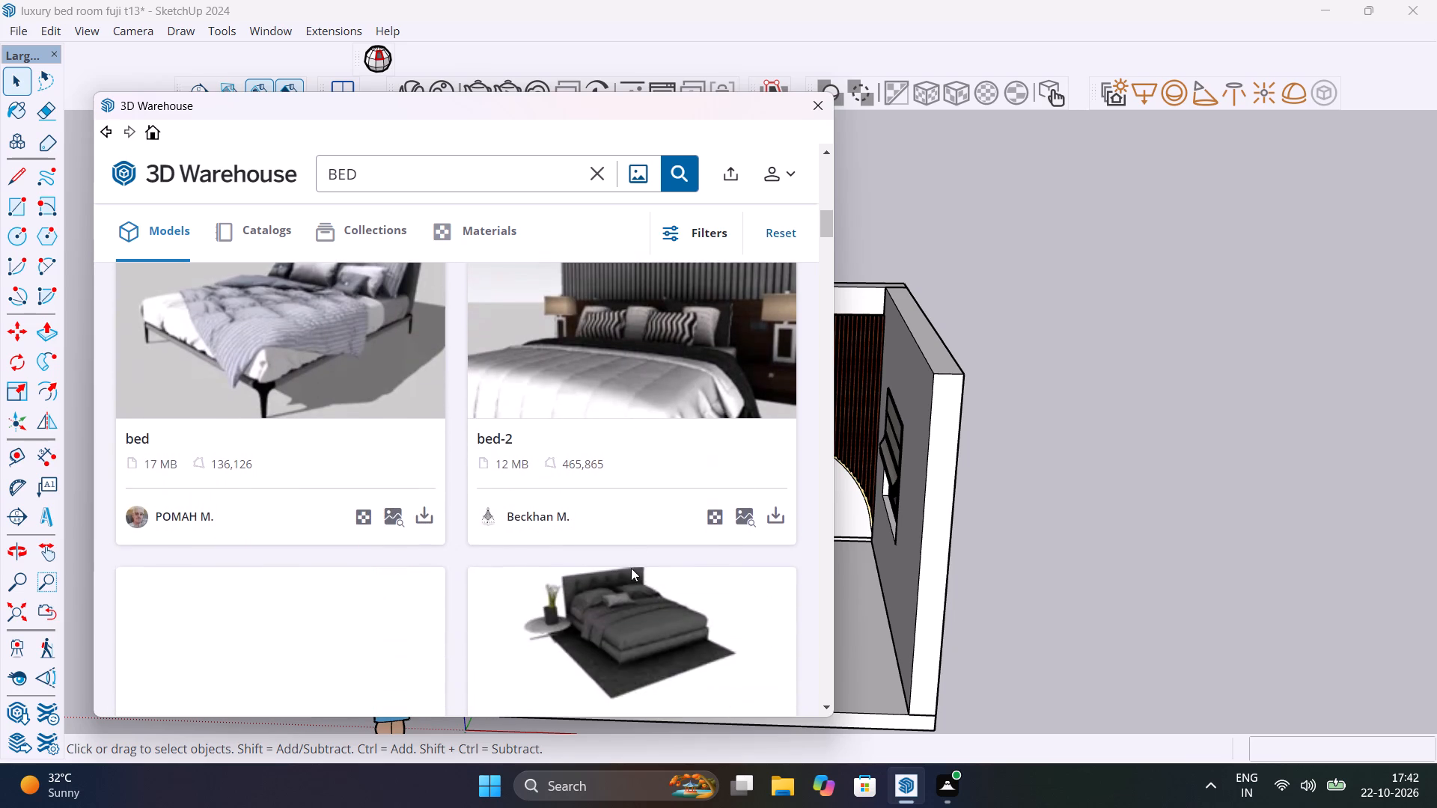
scroll(631, 568, "down", 4)
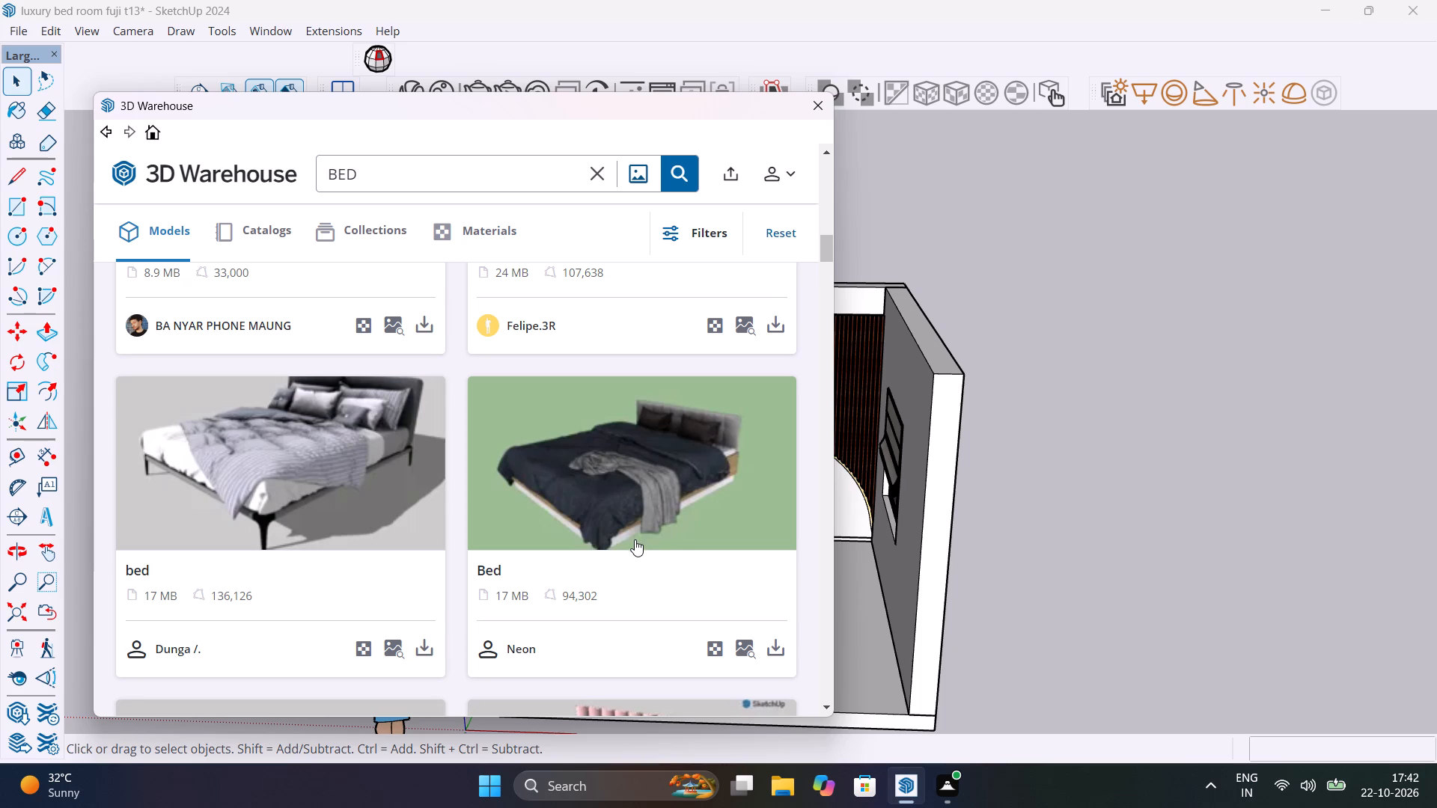
scroll(635, 539, "down", 4)
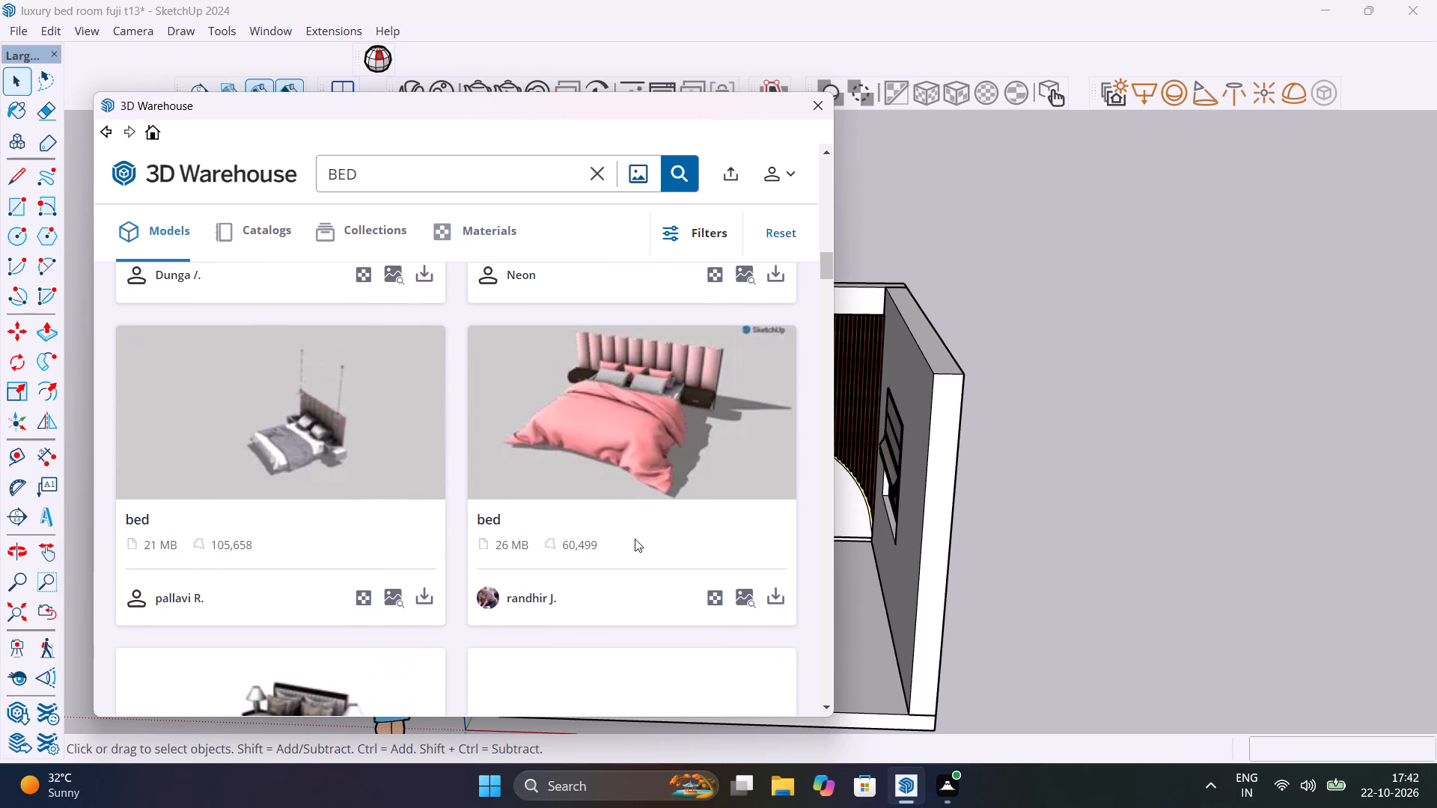
scroll(635, 539, "down", 2)
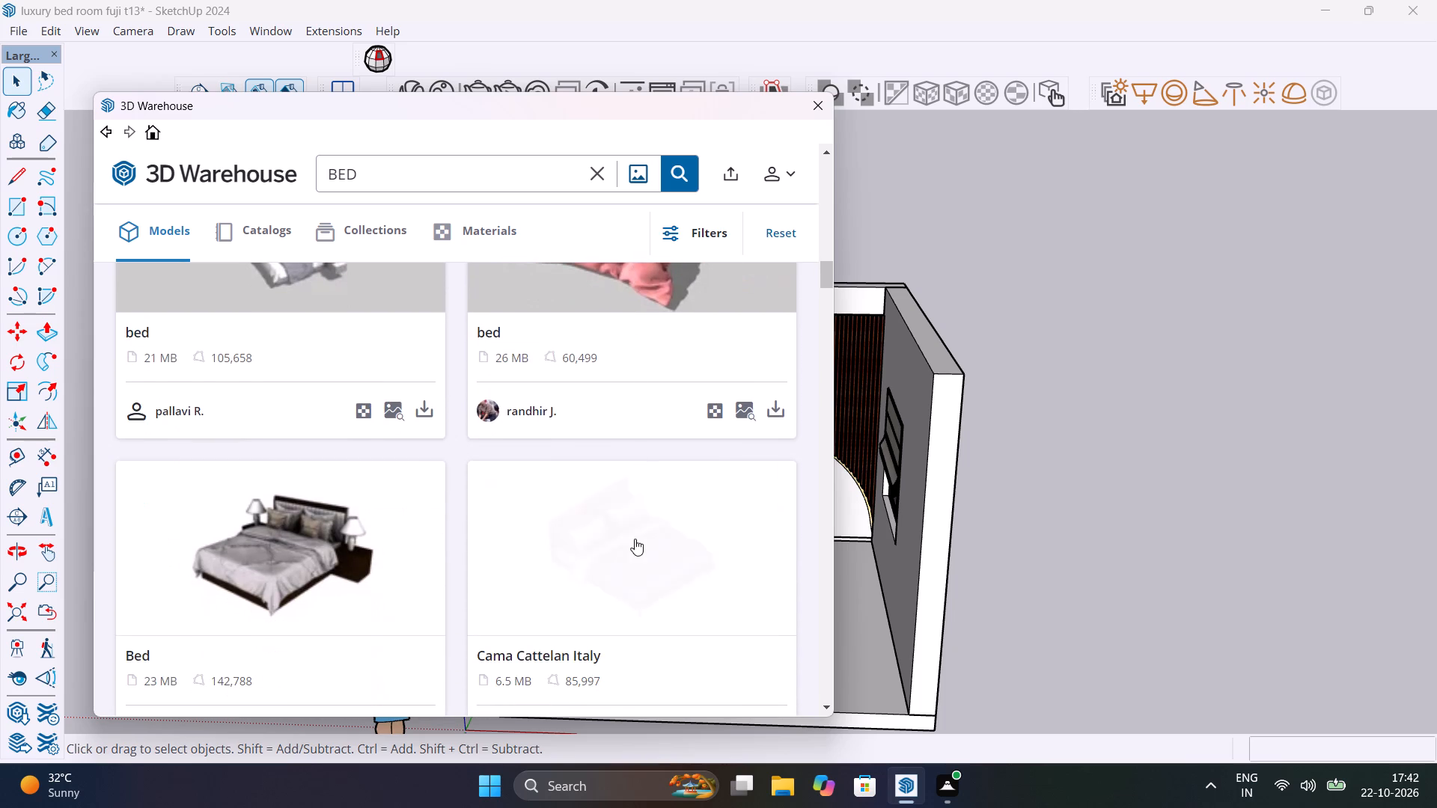
scroll(329, 567, "down", 2)
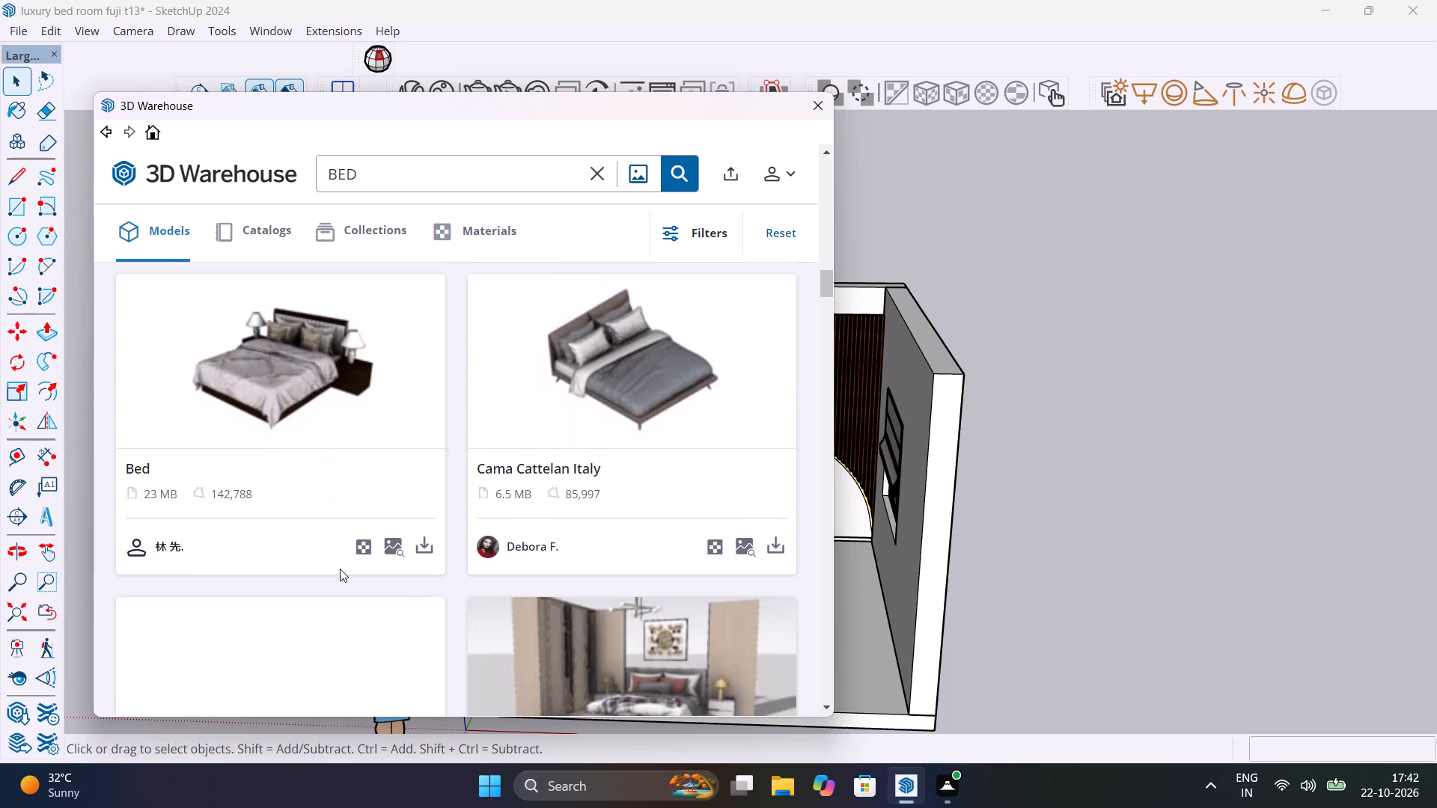
left_click(417, 545)
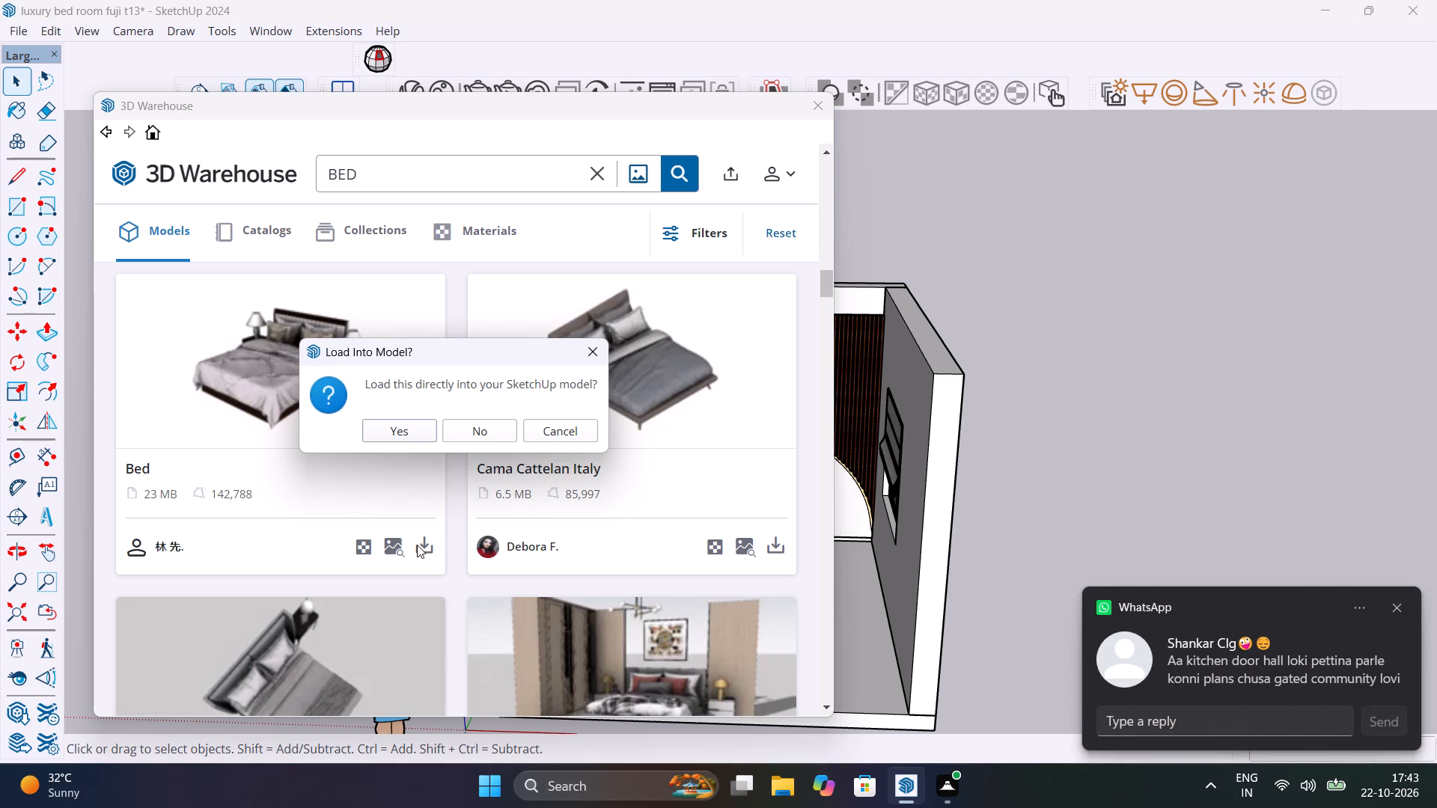
left_click(409, 426)
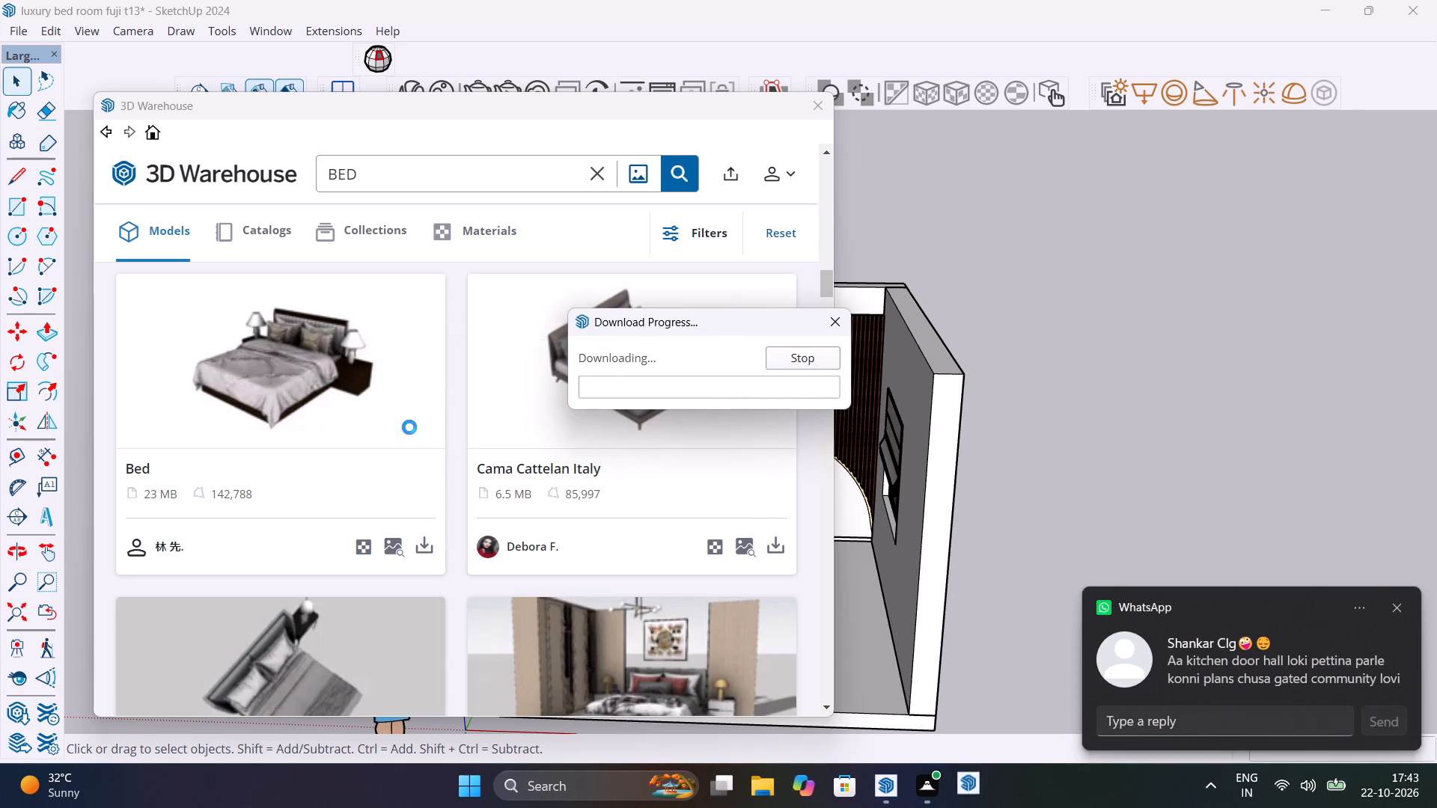
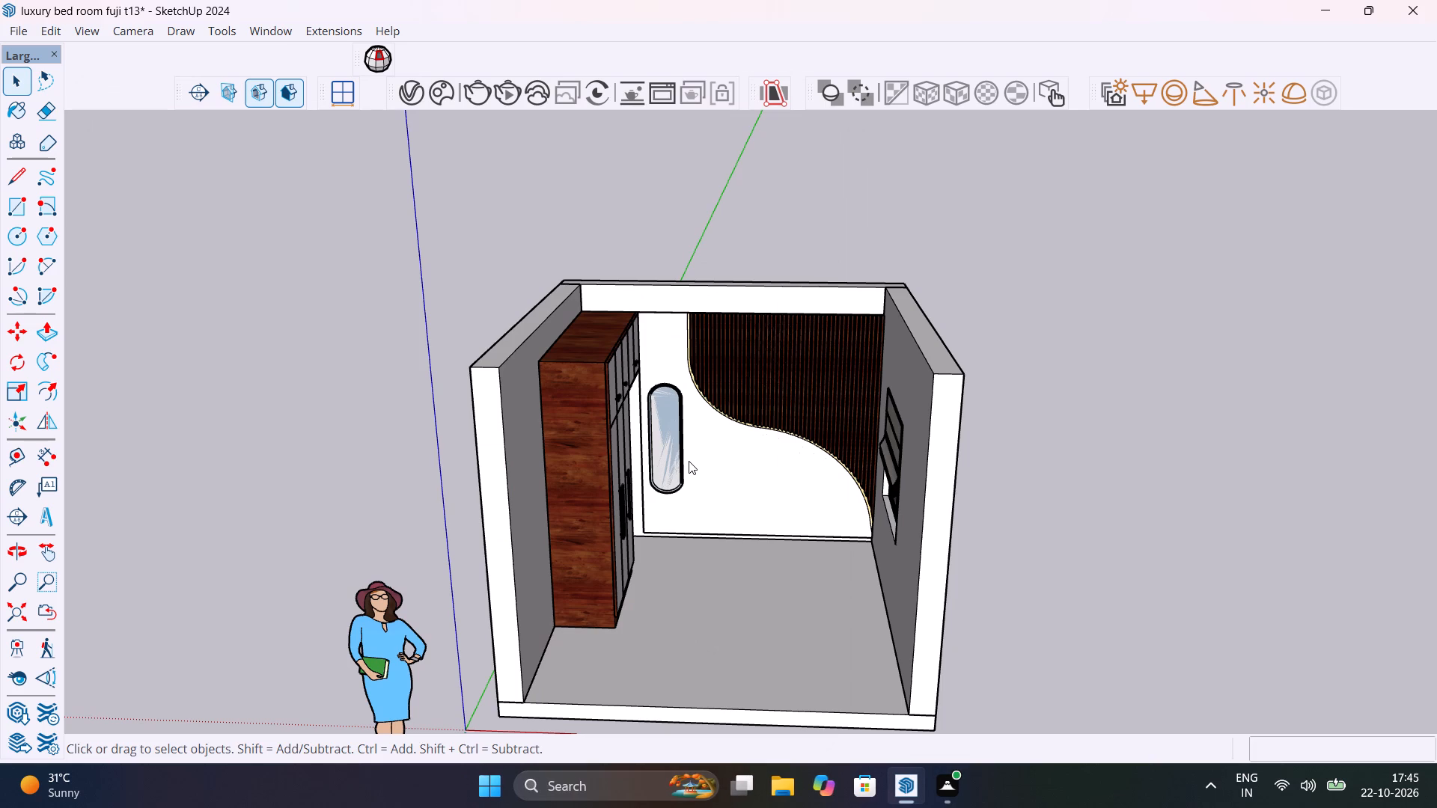
Place the downloaded bed on the open ground beside the room, outside the window wall, and save the model.
key("ctrl+s")
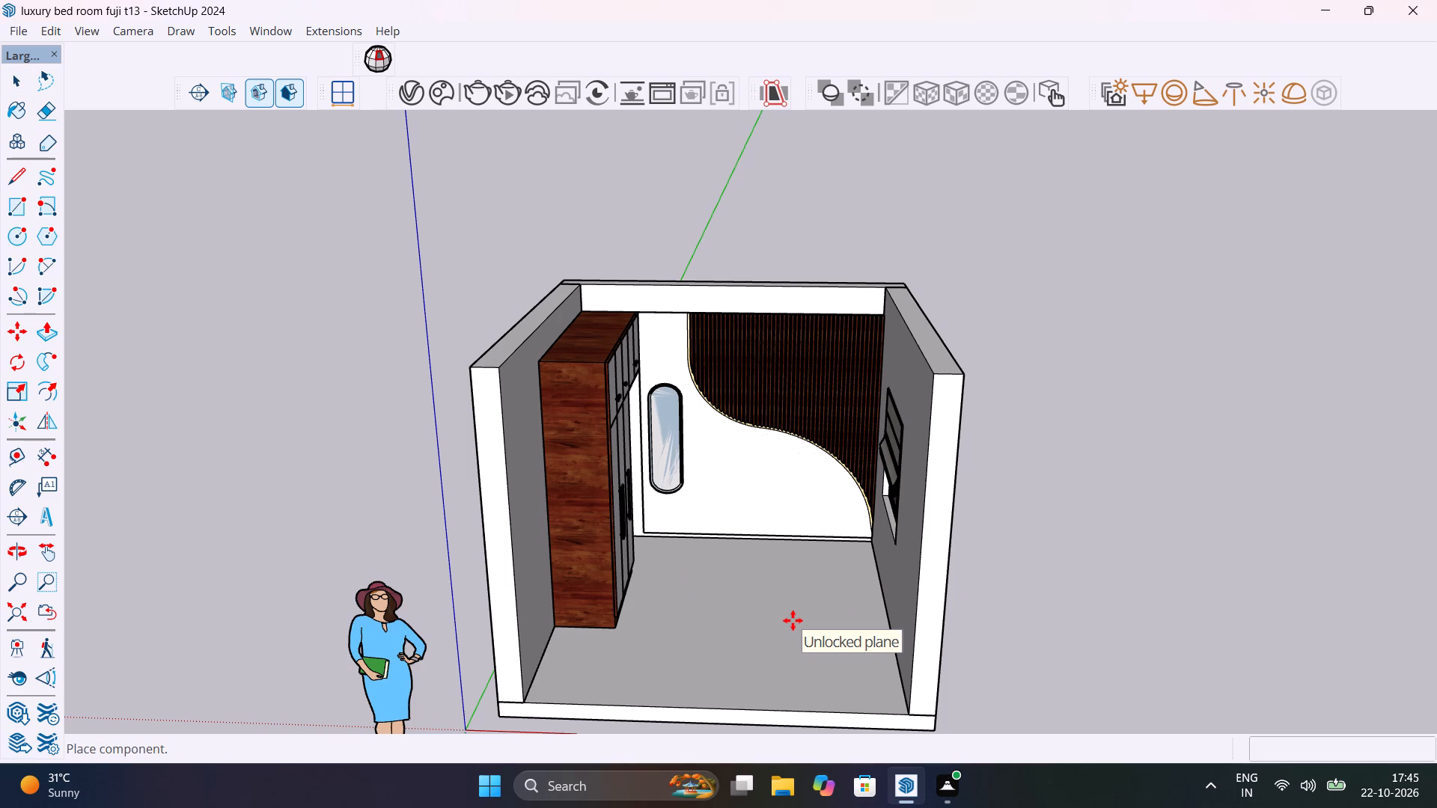
left_click(1043, 623)
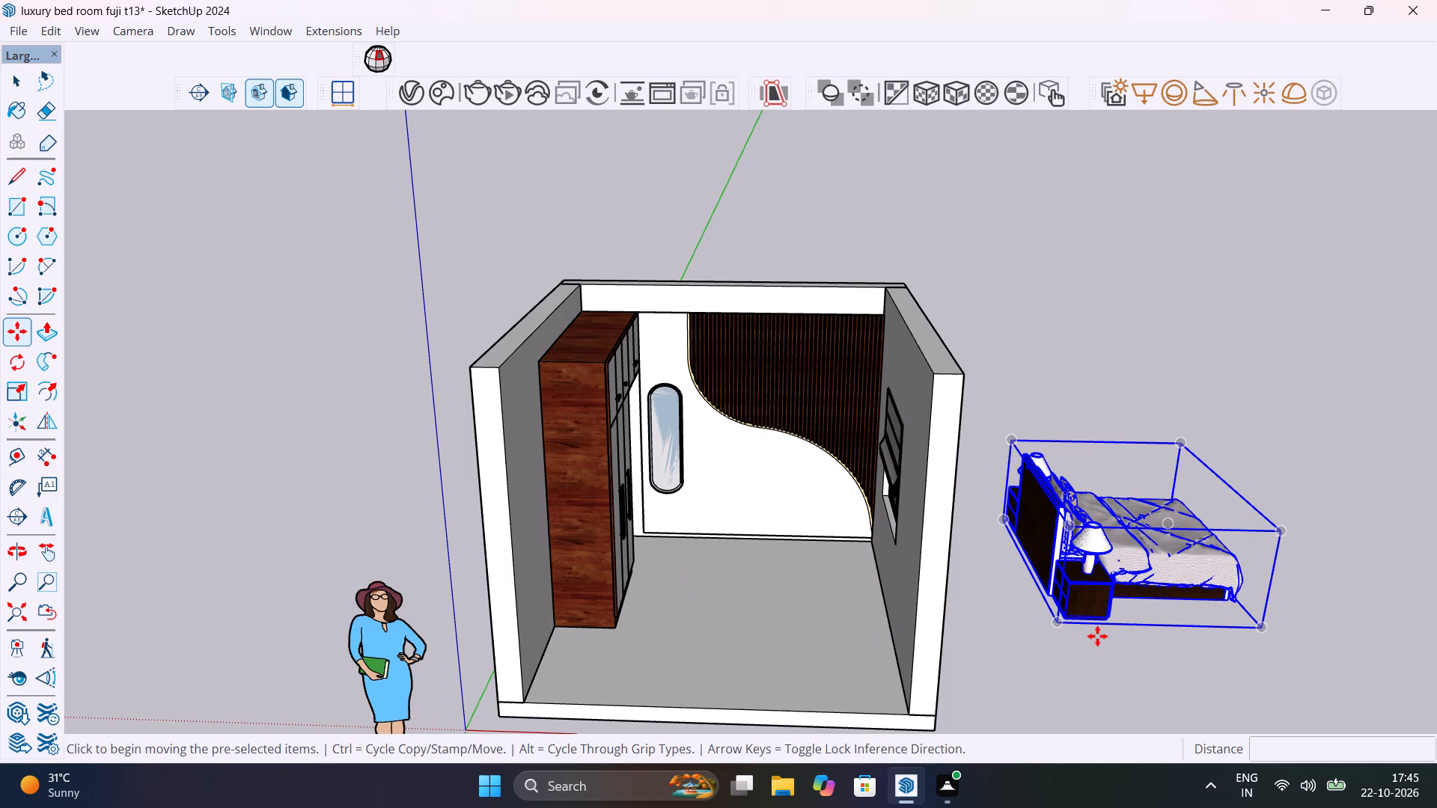
key("Escape")
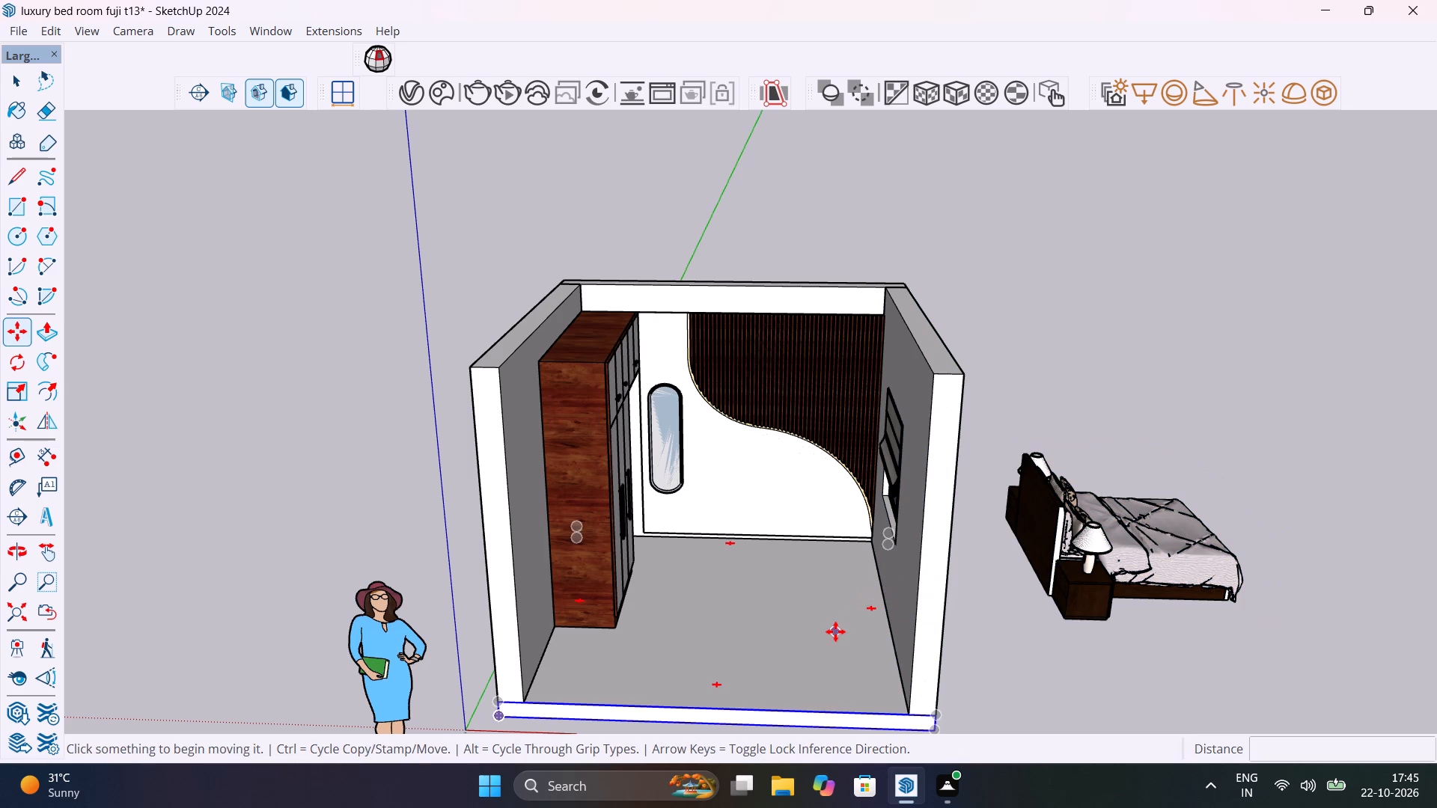
key("space")
key("ctrl+s")
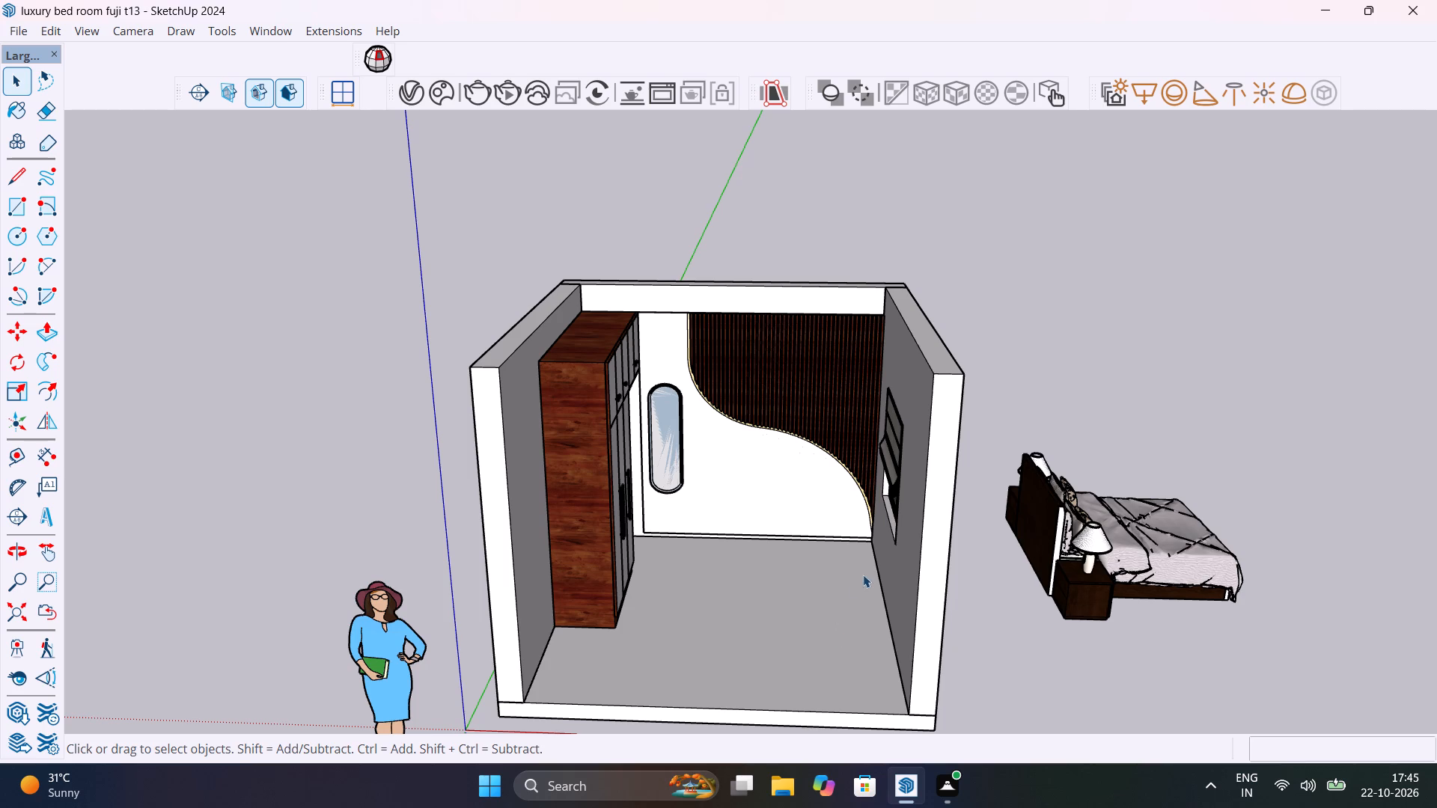
Create a guide line on the floor 1' in from the window wall's bottom edge.
scroll(864, 573, "up", 4)
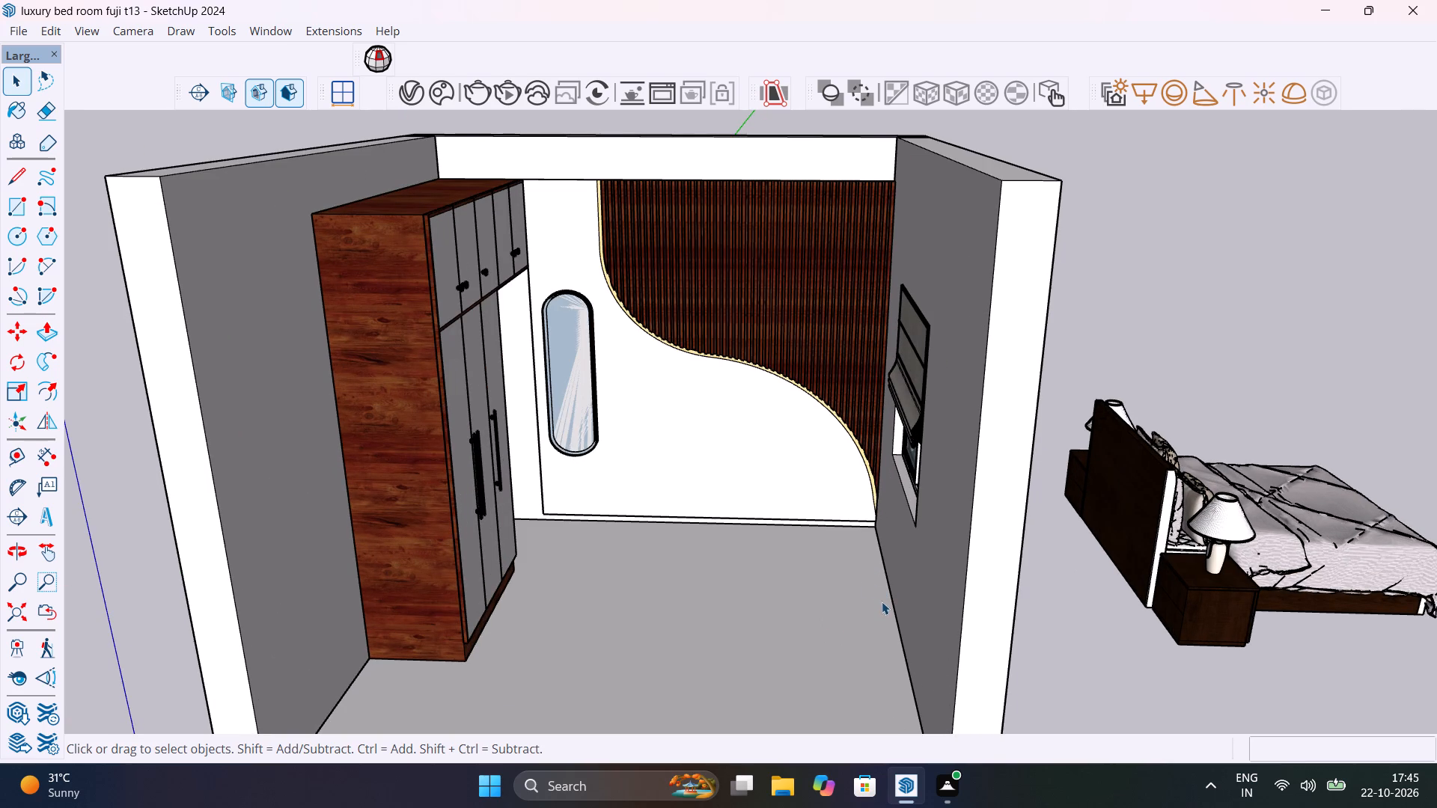
key("t")
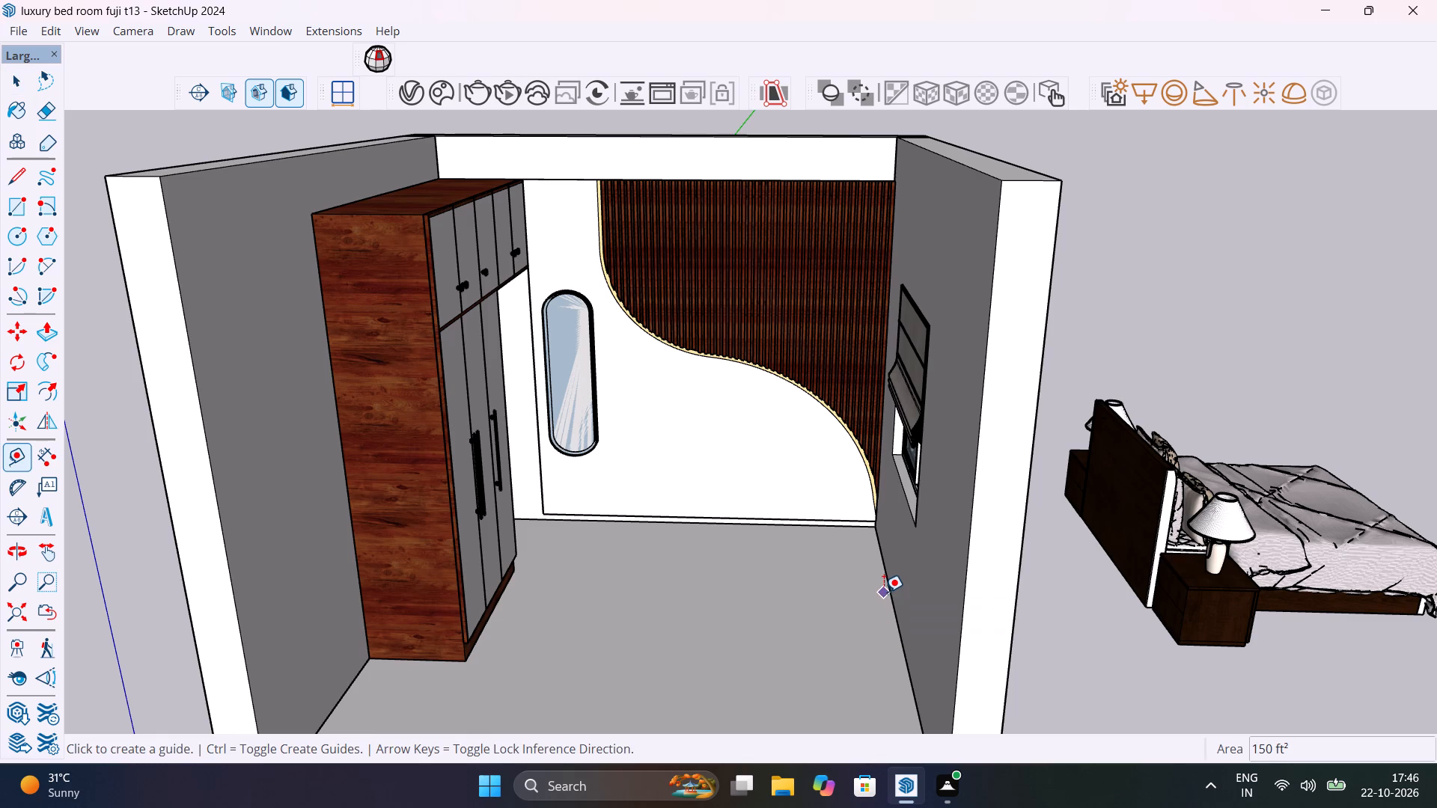
left_click(885, 590)
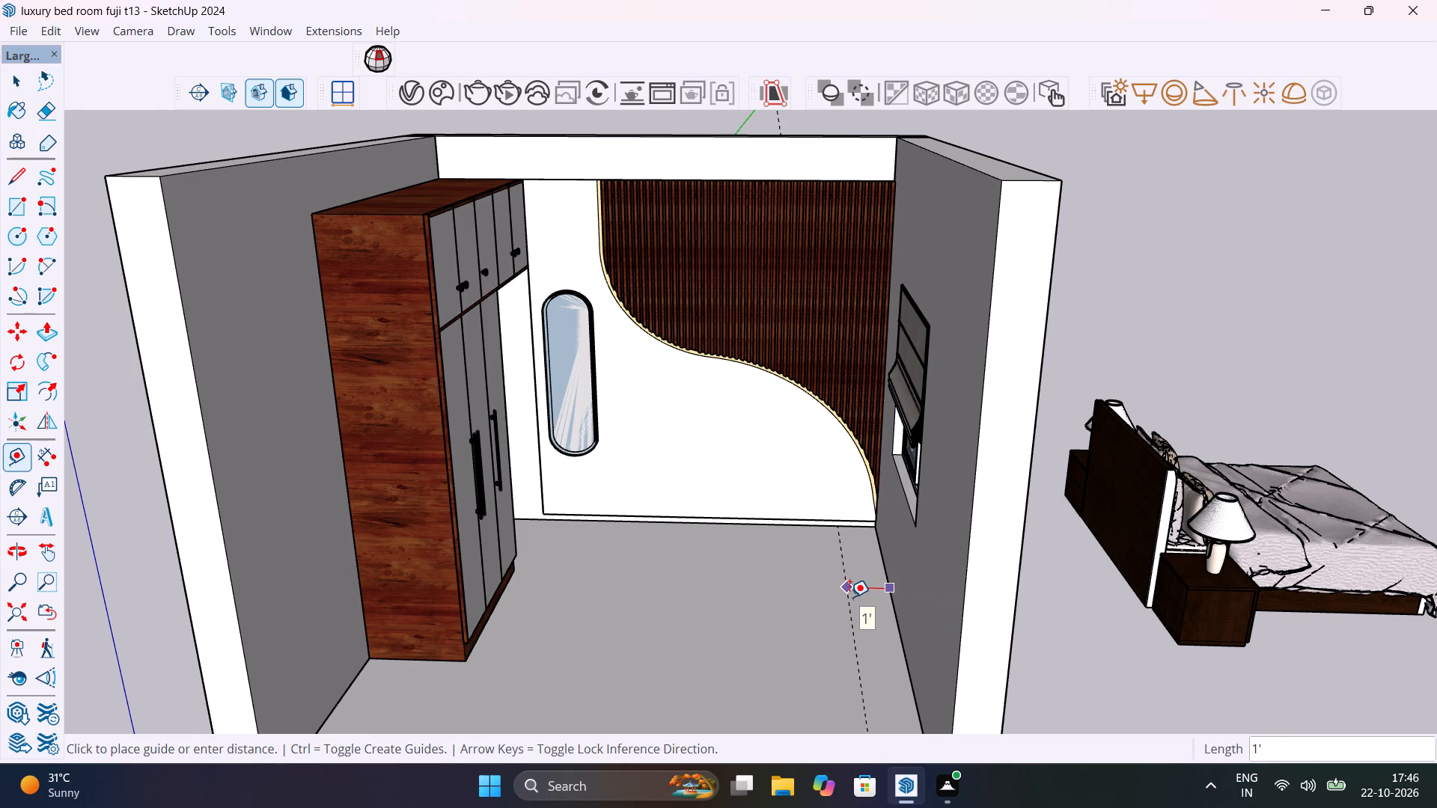
type("1'")
key("Return")
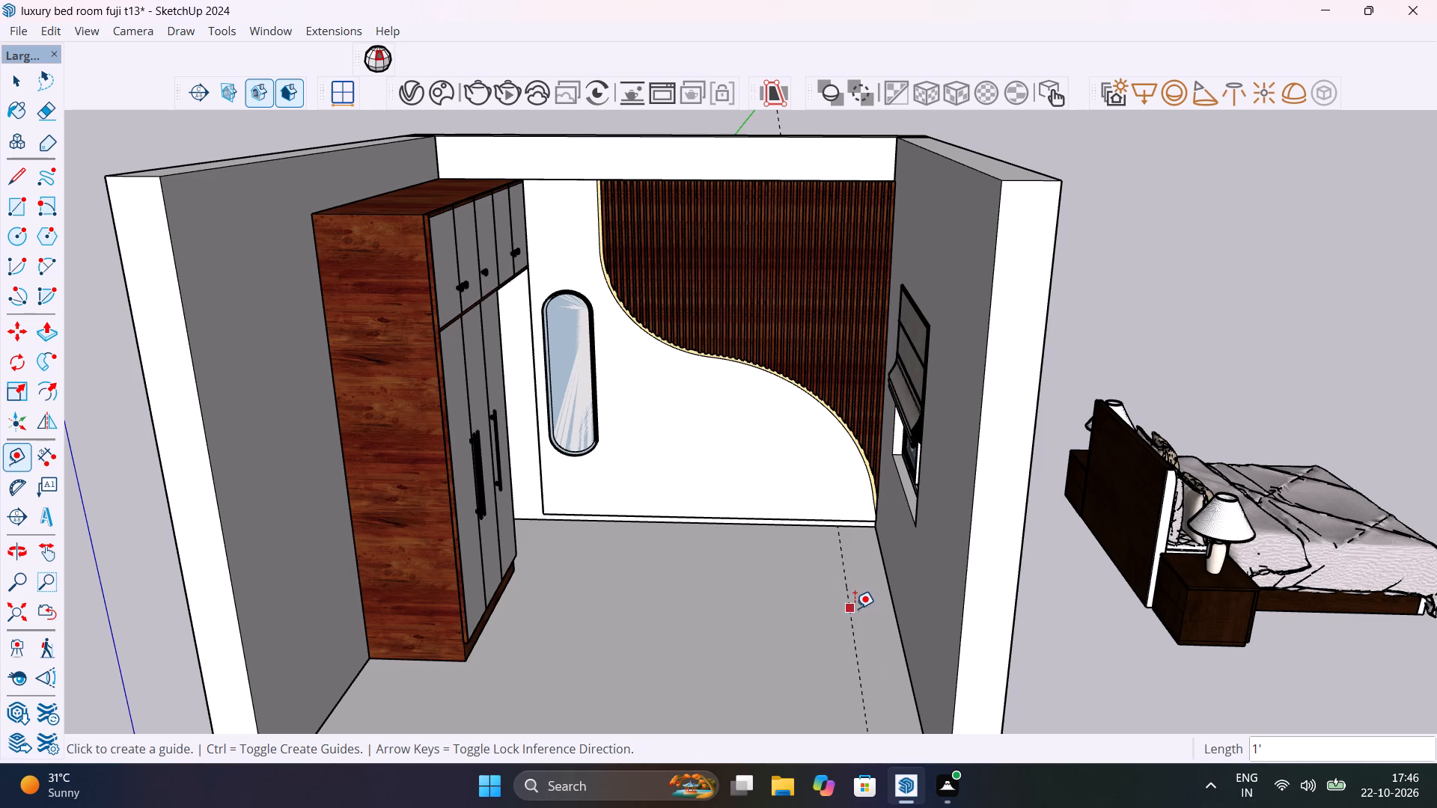
Create a second parallel floor guide 6' from the first one, towards the wardrobe.
left_click(855, 606)
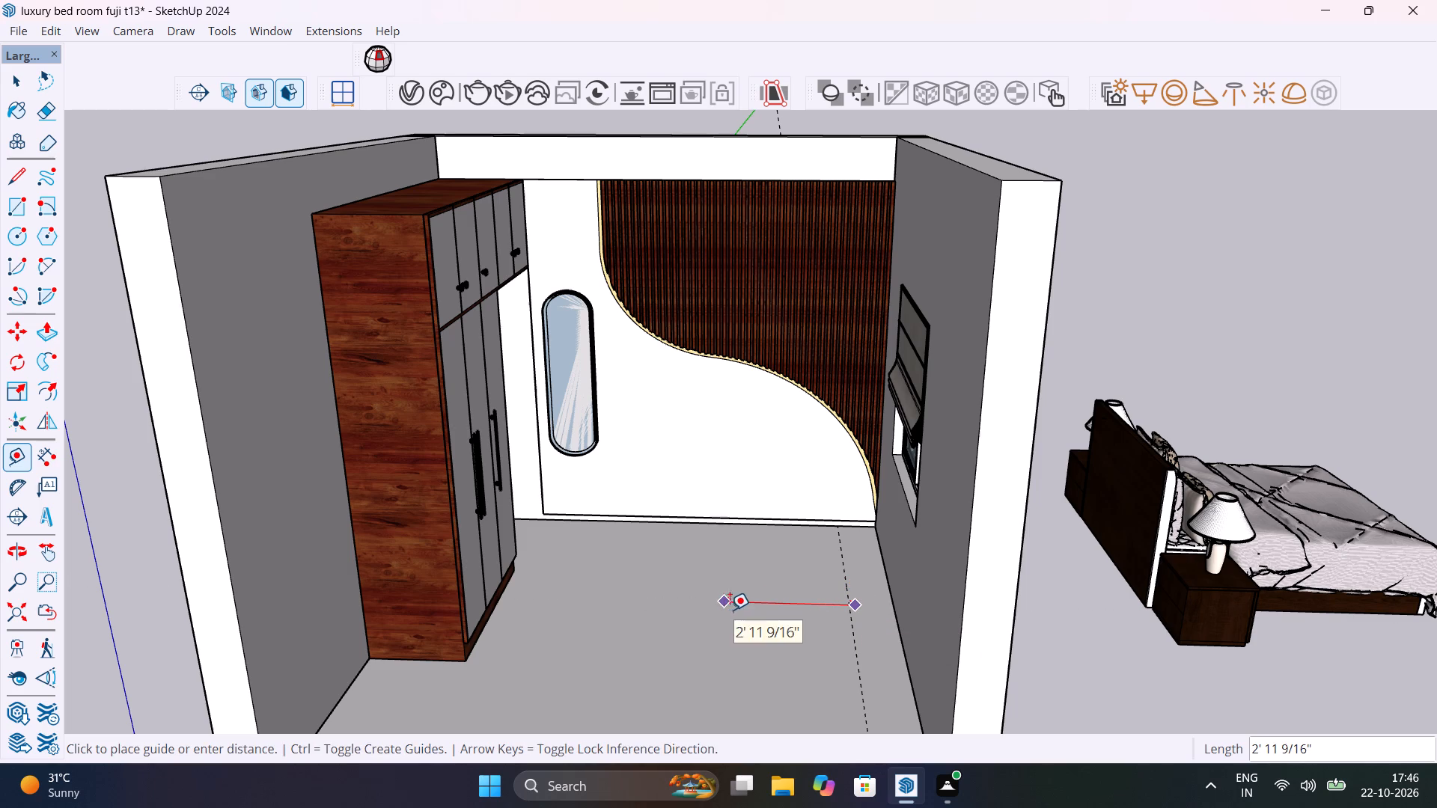
key("Escape")
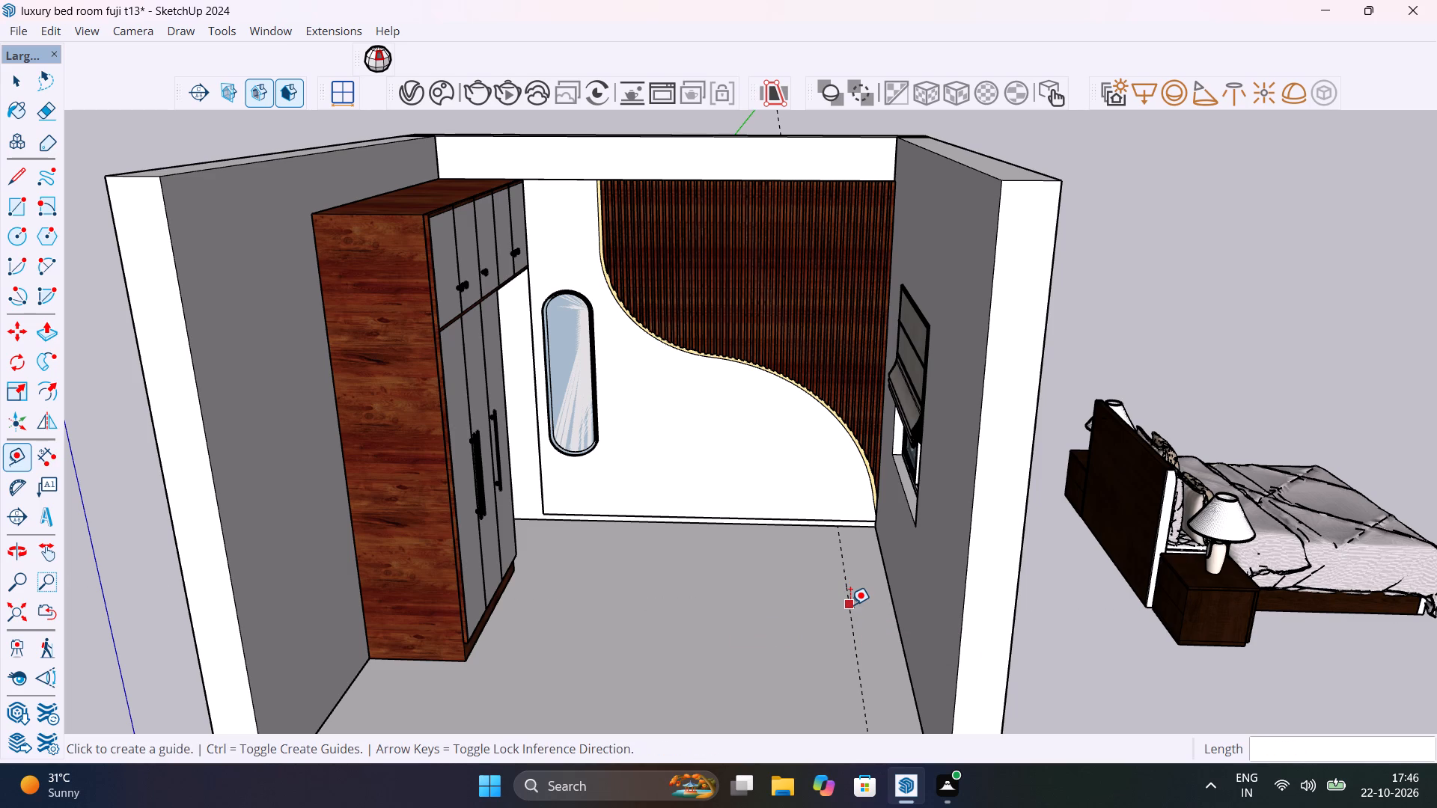
left_click(850, 604)
type("6'")
key("Return")
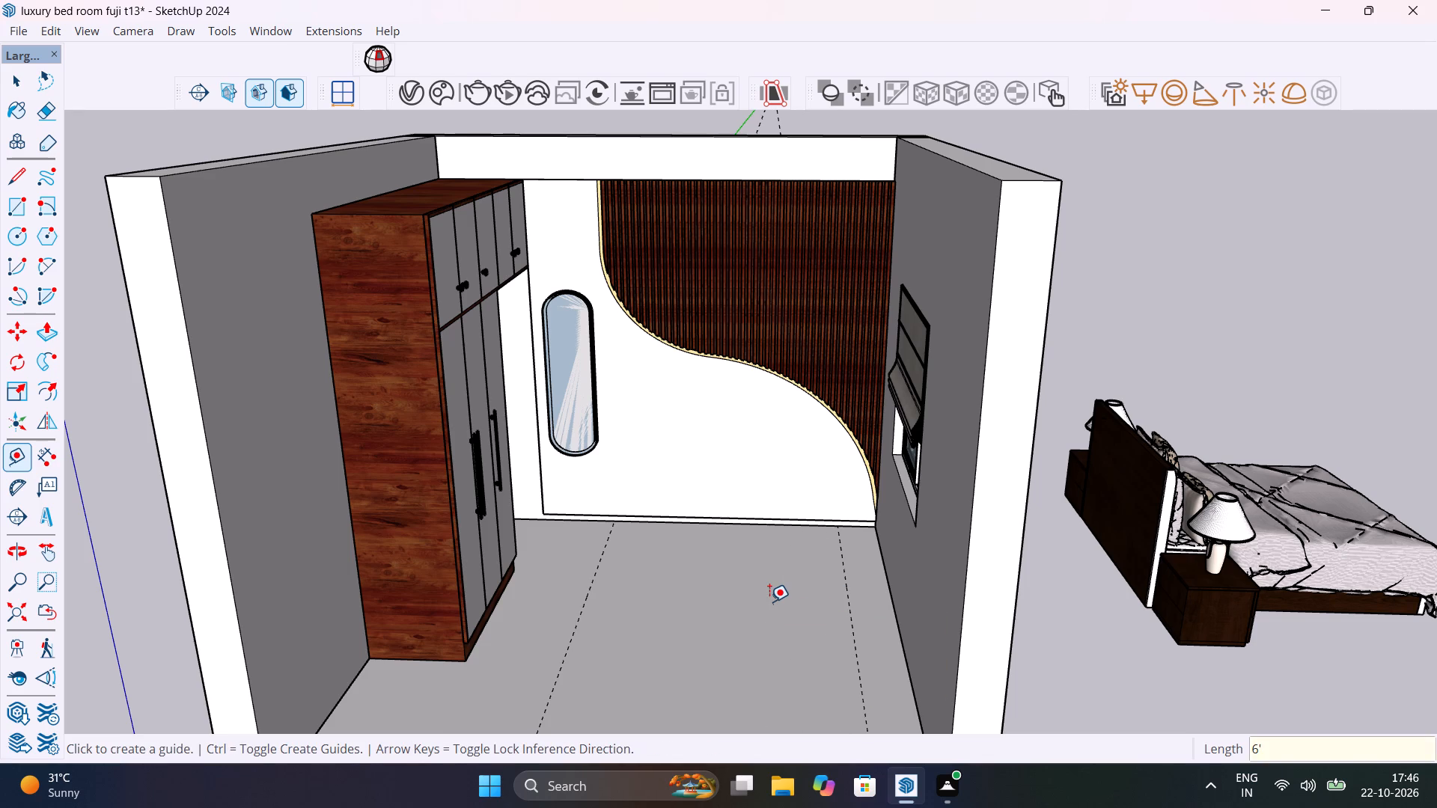
key("space")
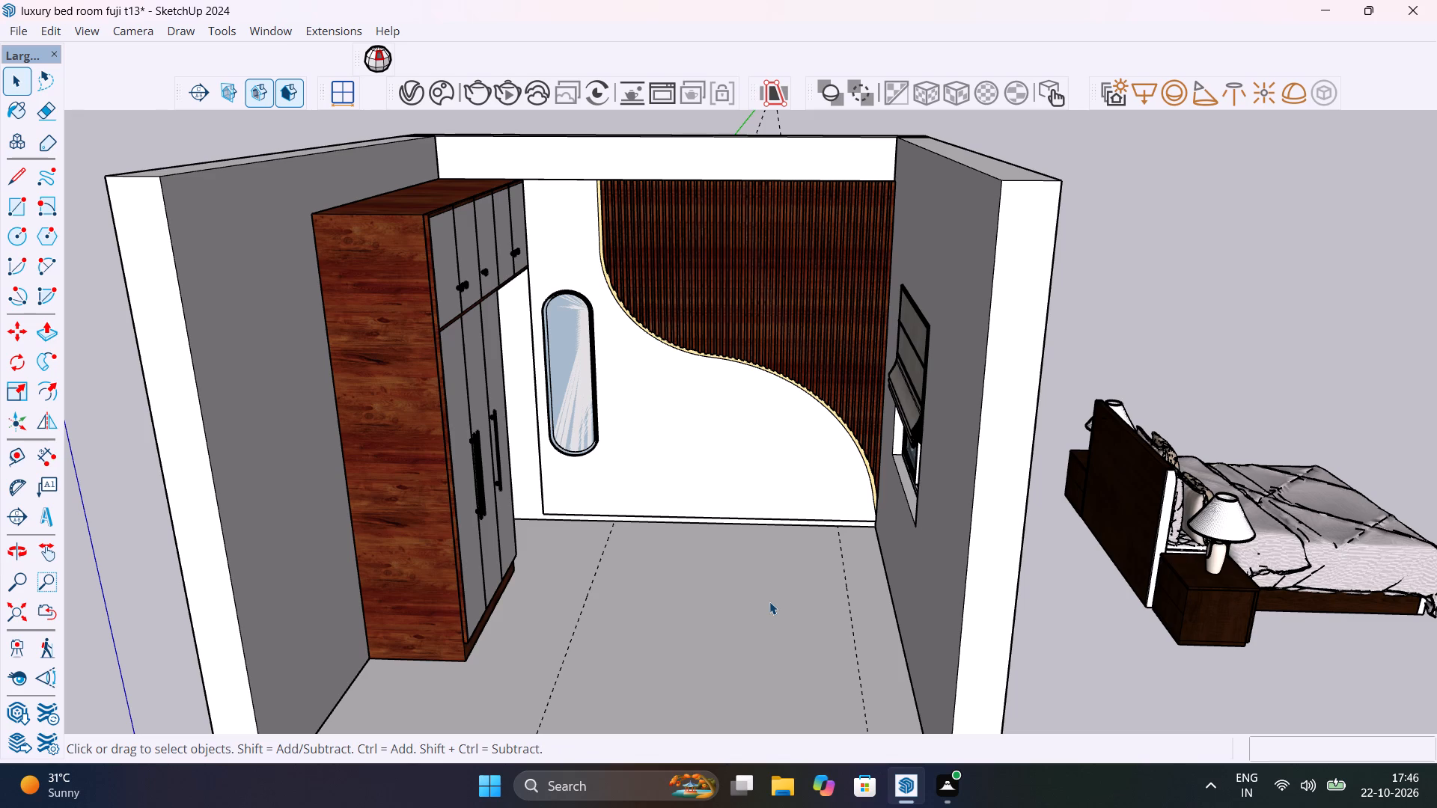
Rotate the bed 90 degrees on the ground plane so its headboard faces the same way as the slatted wall.
scroll(769, 577, "down", 8)
left_click(1023, 542)
scroll(1027, 551, "up", 5)
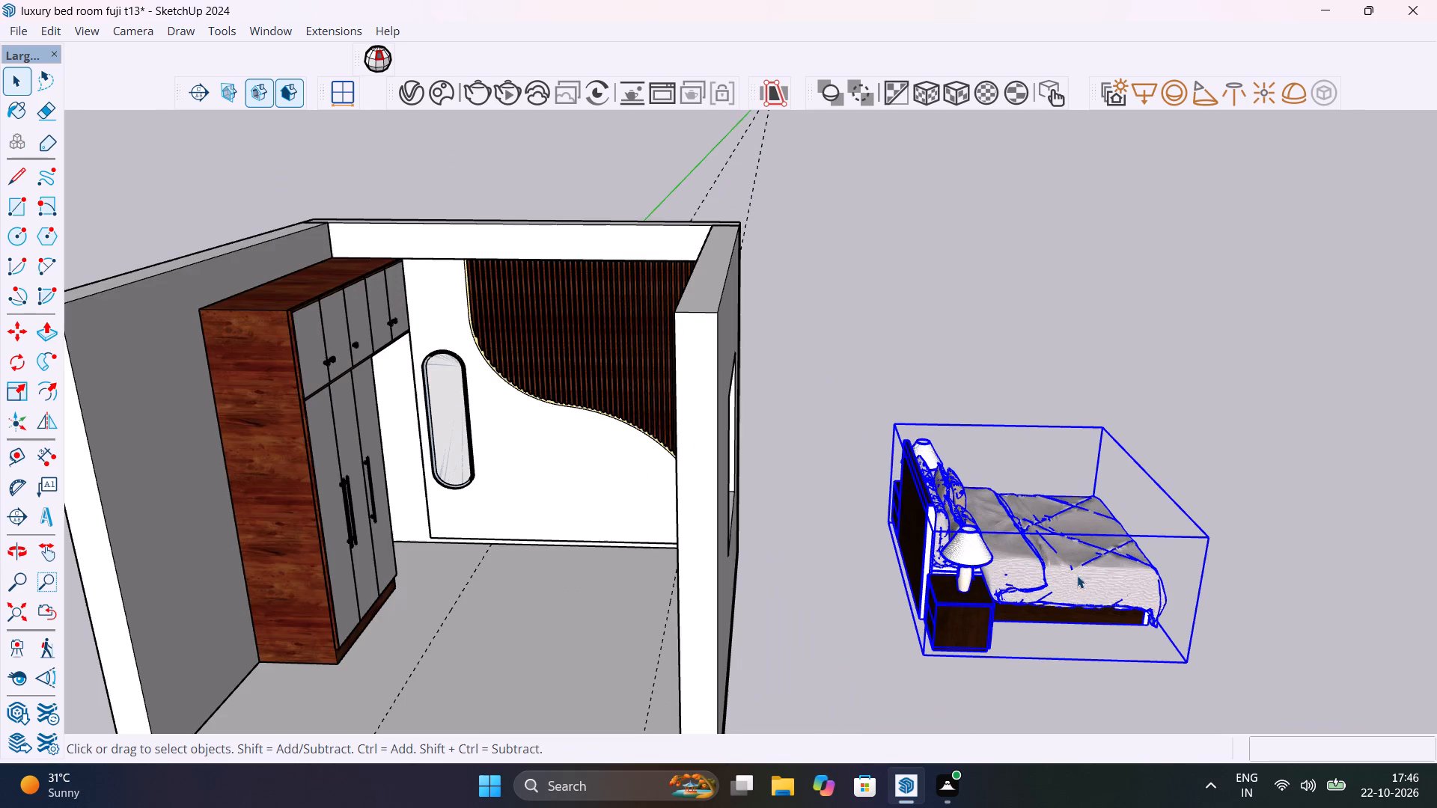
middle_click_drag(1133, 576, 1211, 648)
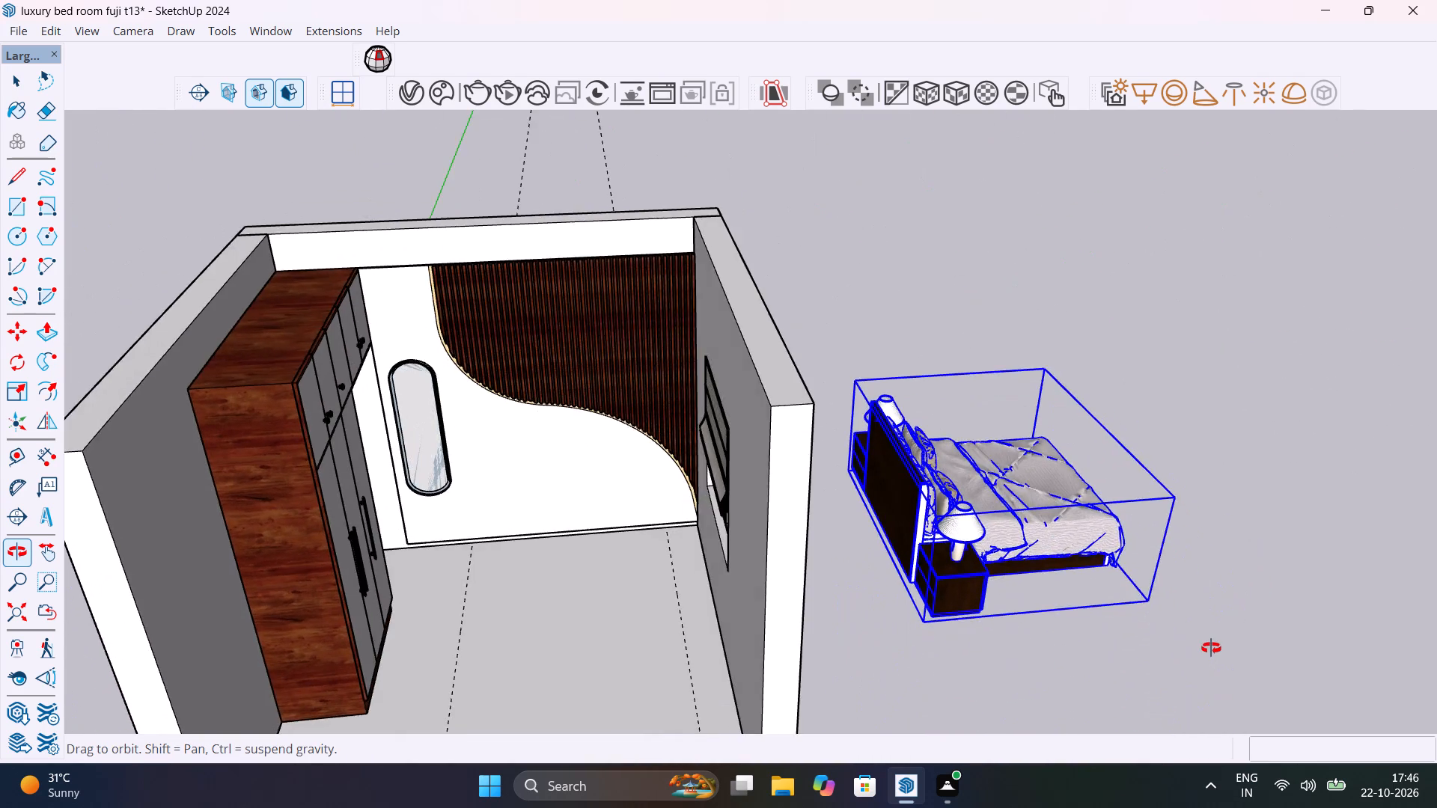
middle_click_drag(1211, 648, 1147, 606)
key("q")
left_click(964, 670)
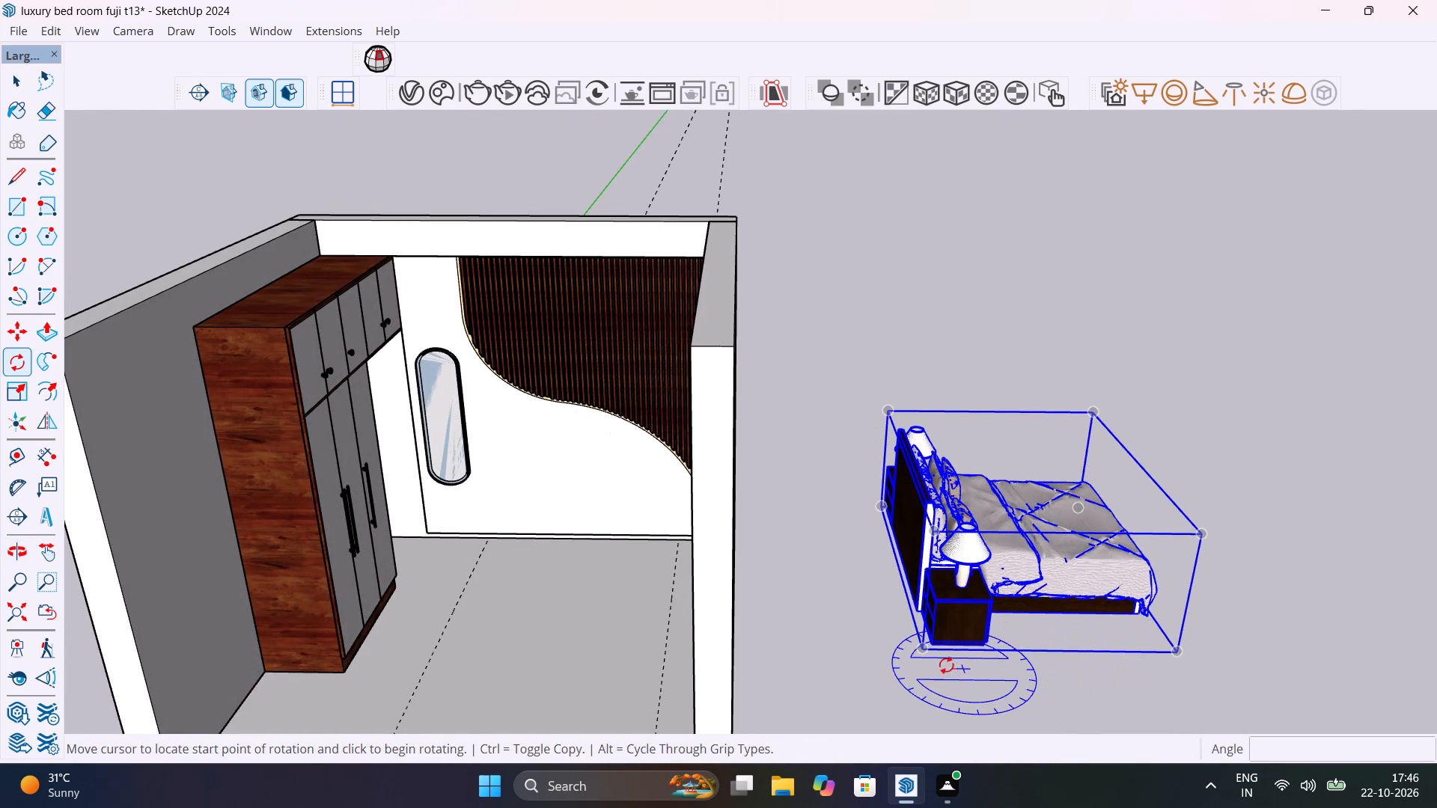
left_click(920, 655)
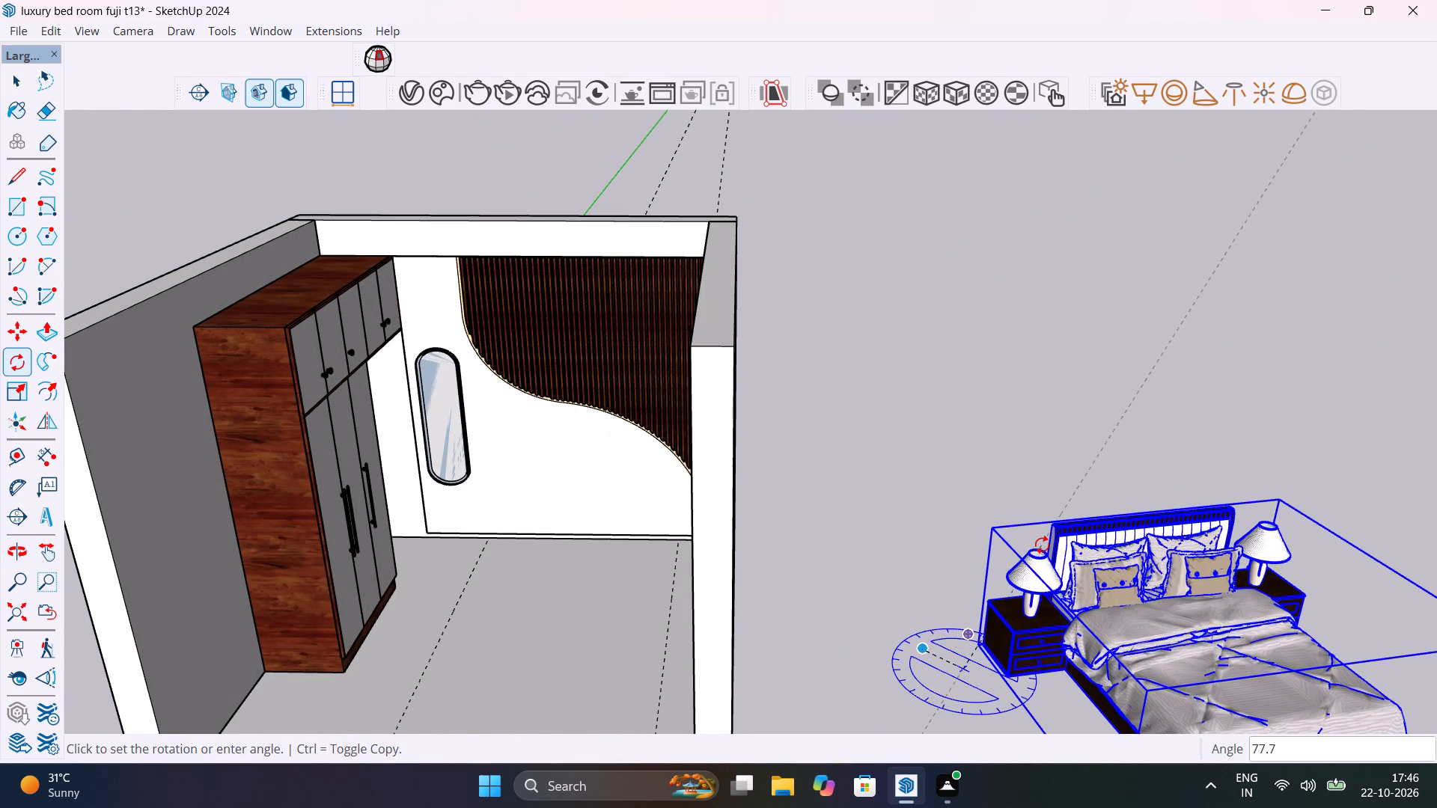
type("90")
key("Return")
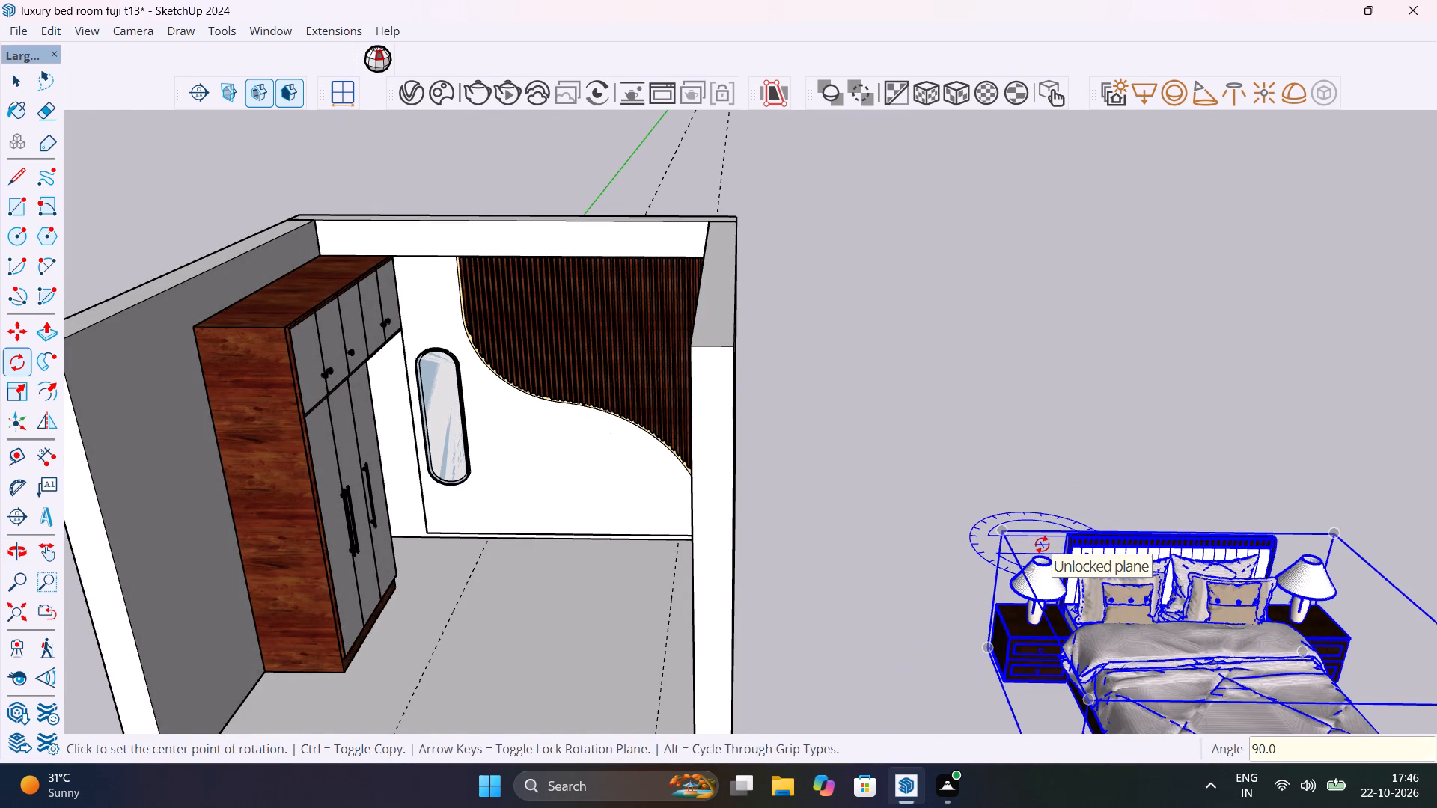
key("space")
scroll(1042, 545, "down", 7)
key("space")
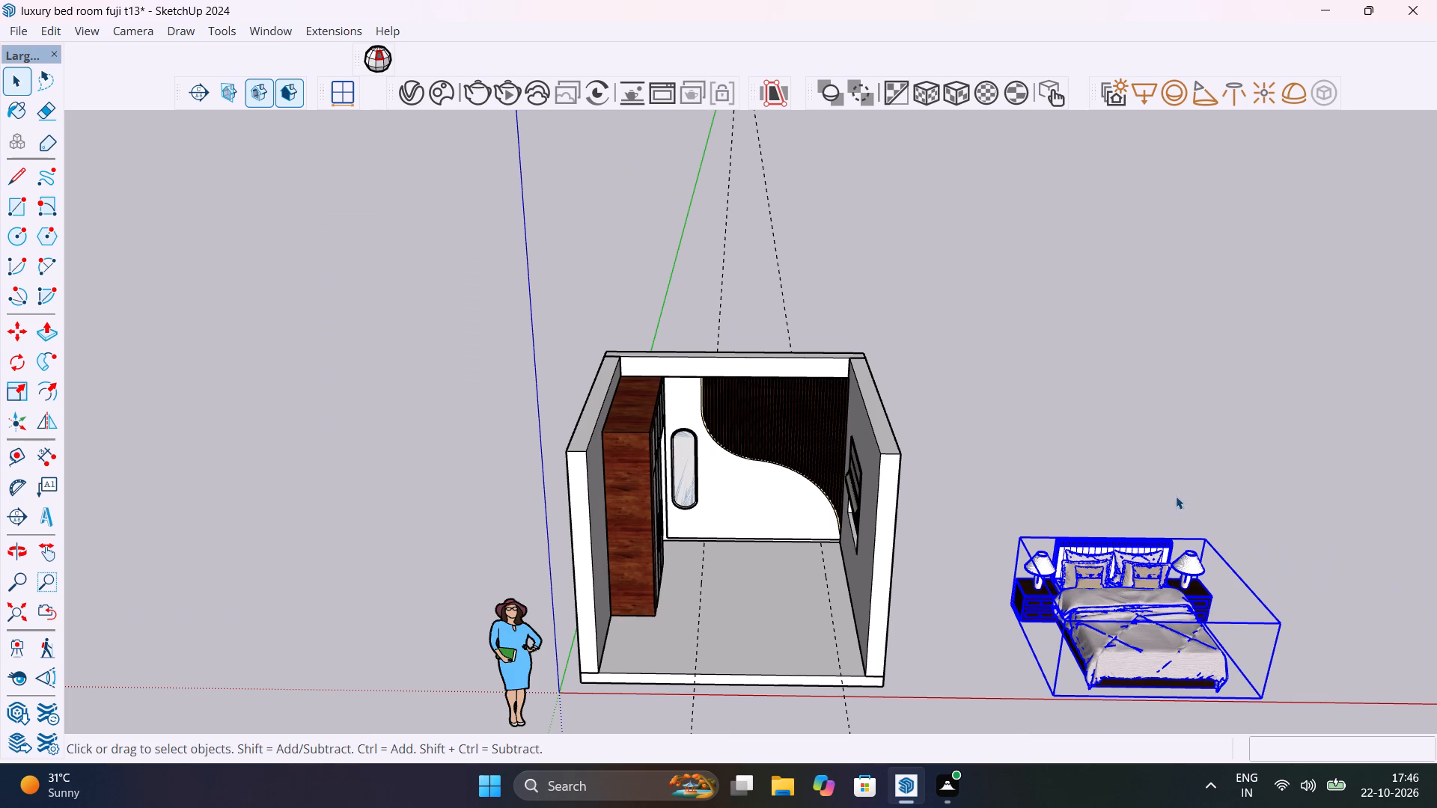
Move the bed by its rear bottom corner into the room, between the wardrobe and the window wall, headboard towards the slatted wall.
left_click(1176, 497)
scroll(1218, 572, "up", 3)
middle_click_drag(1197, 590, 1104, 512, "shift")
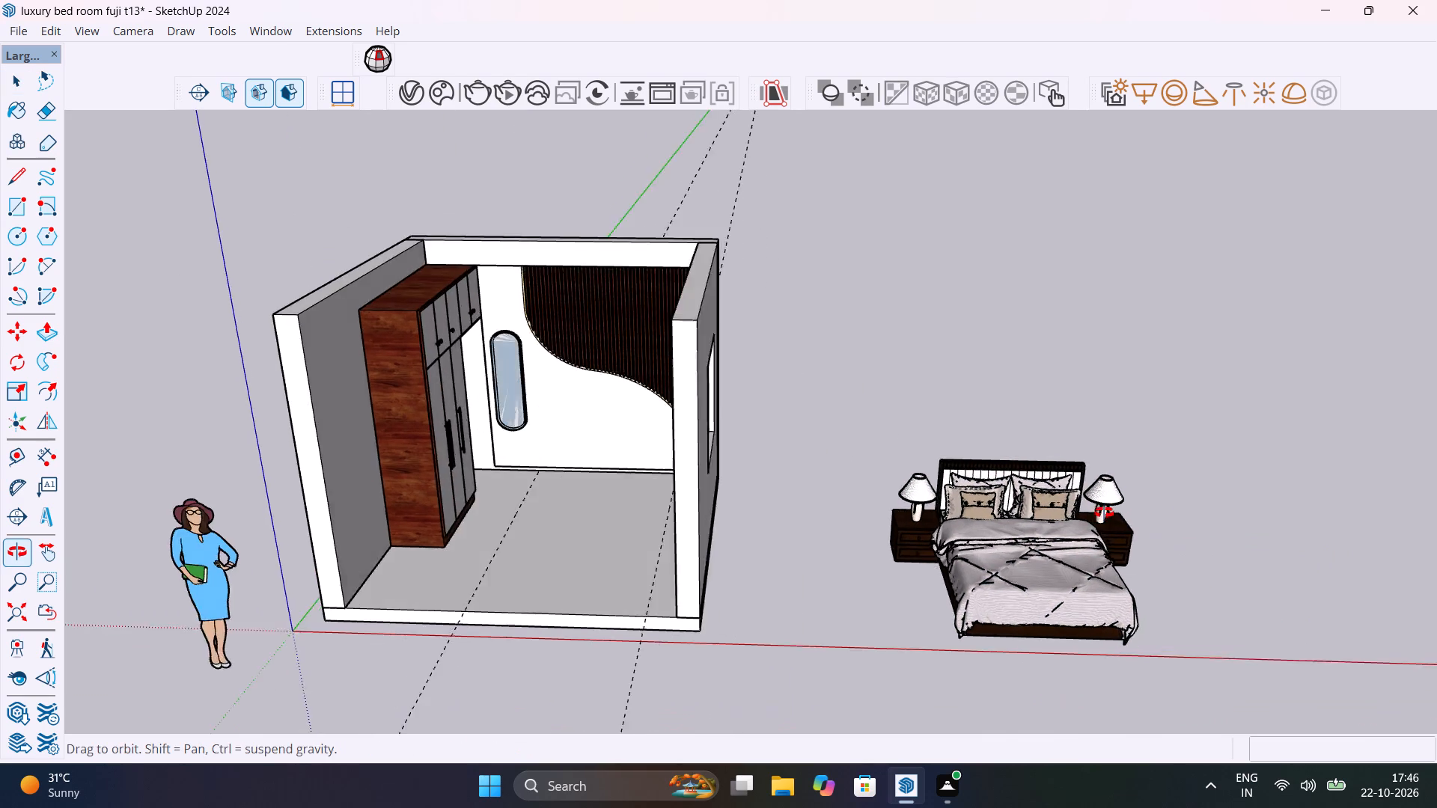
middle_click_drag(1104, 512, 959, 672, "shift")
left_click(1002, 601)
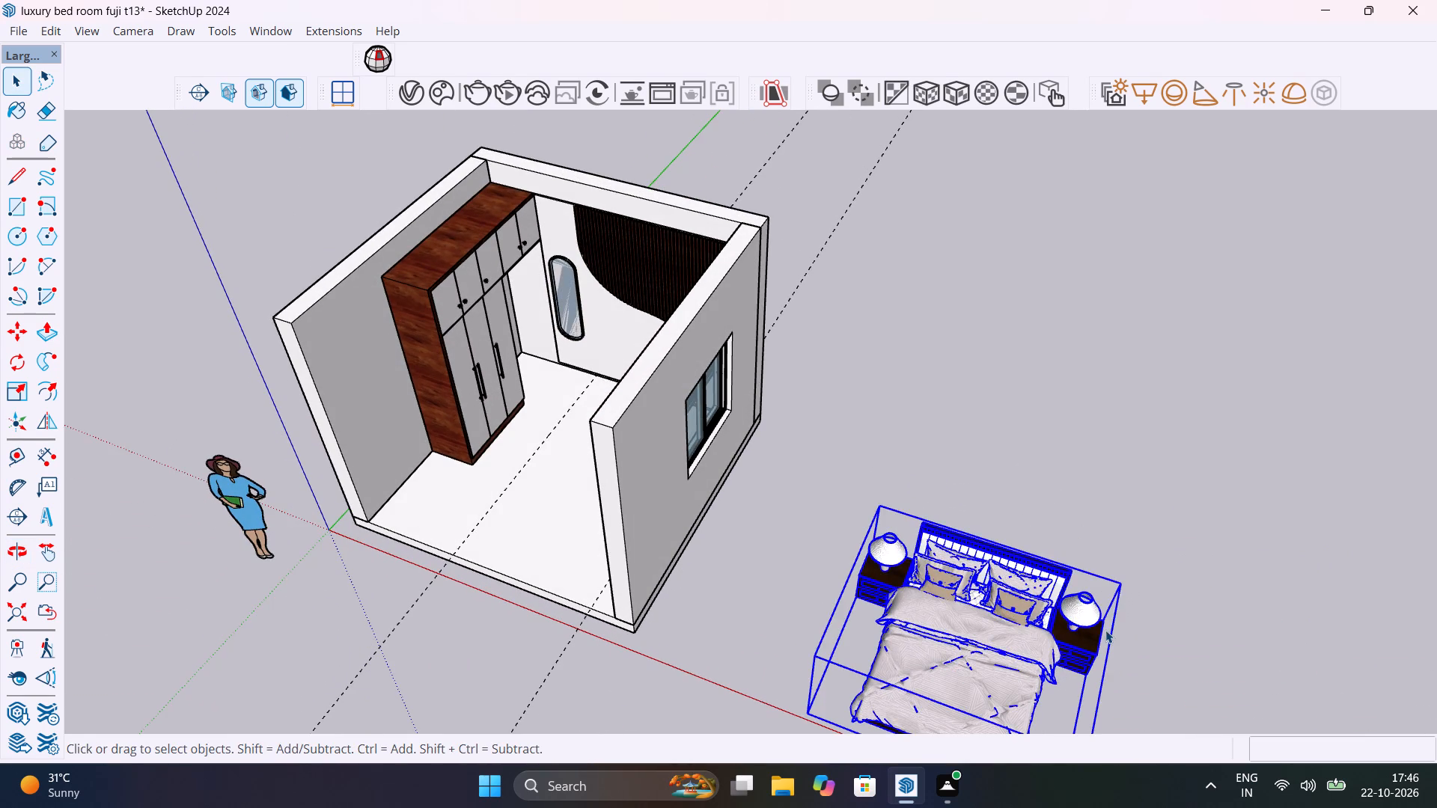
middle_click_drag(1105, 627, 666, 423)
scroll(666, 423, "up", 2)
middle_click_drag(740, 630, 740, 629, "shift")
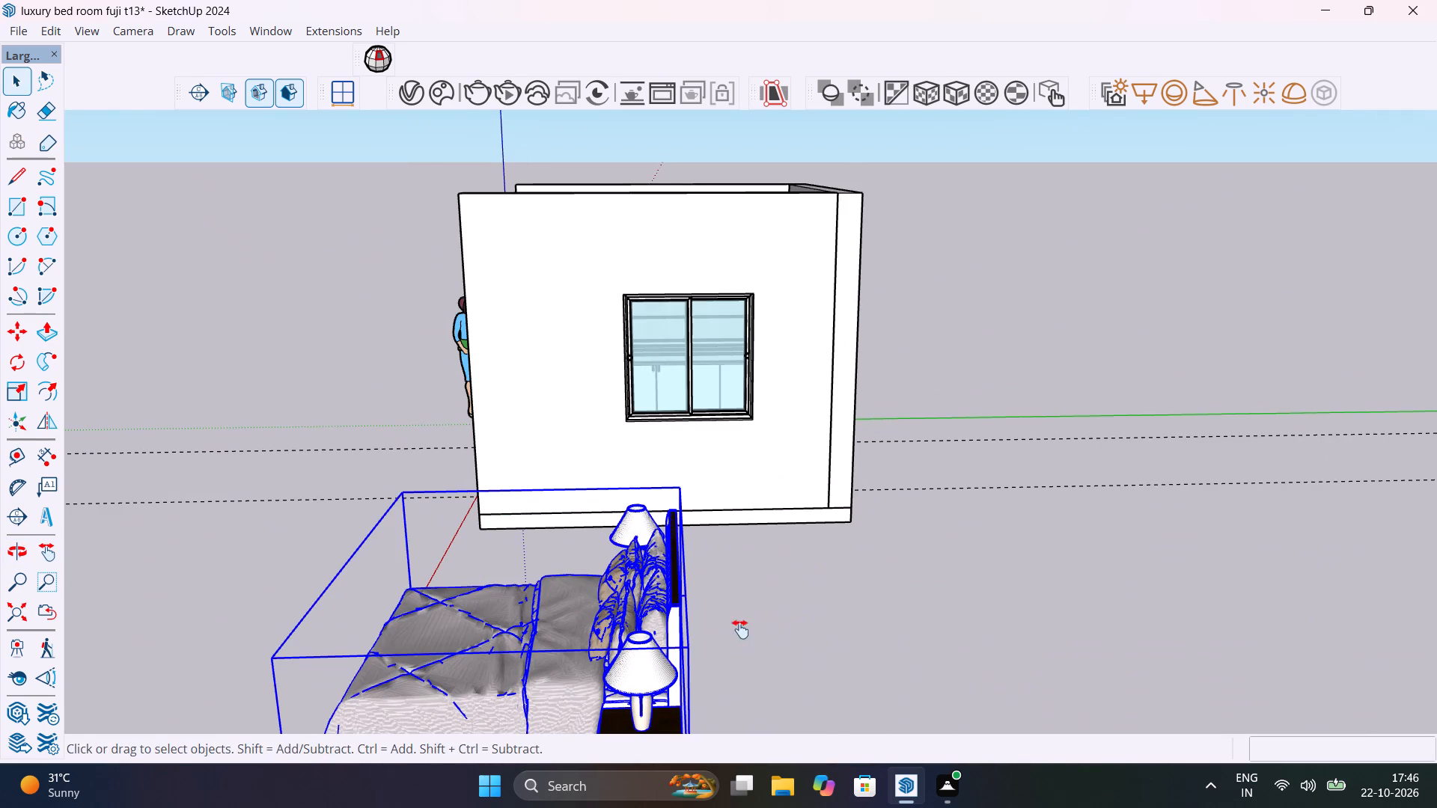
middle_click_drag(740, 629, 861, 459, "shift")
scroll(862, 461, "up", 1)
key("m")
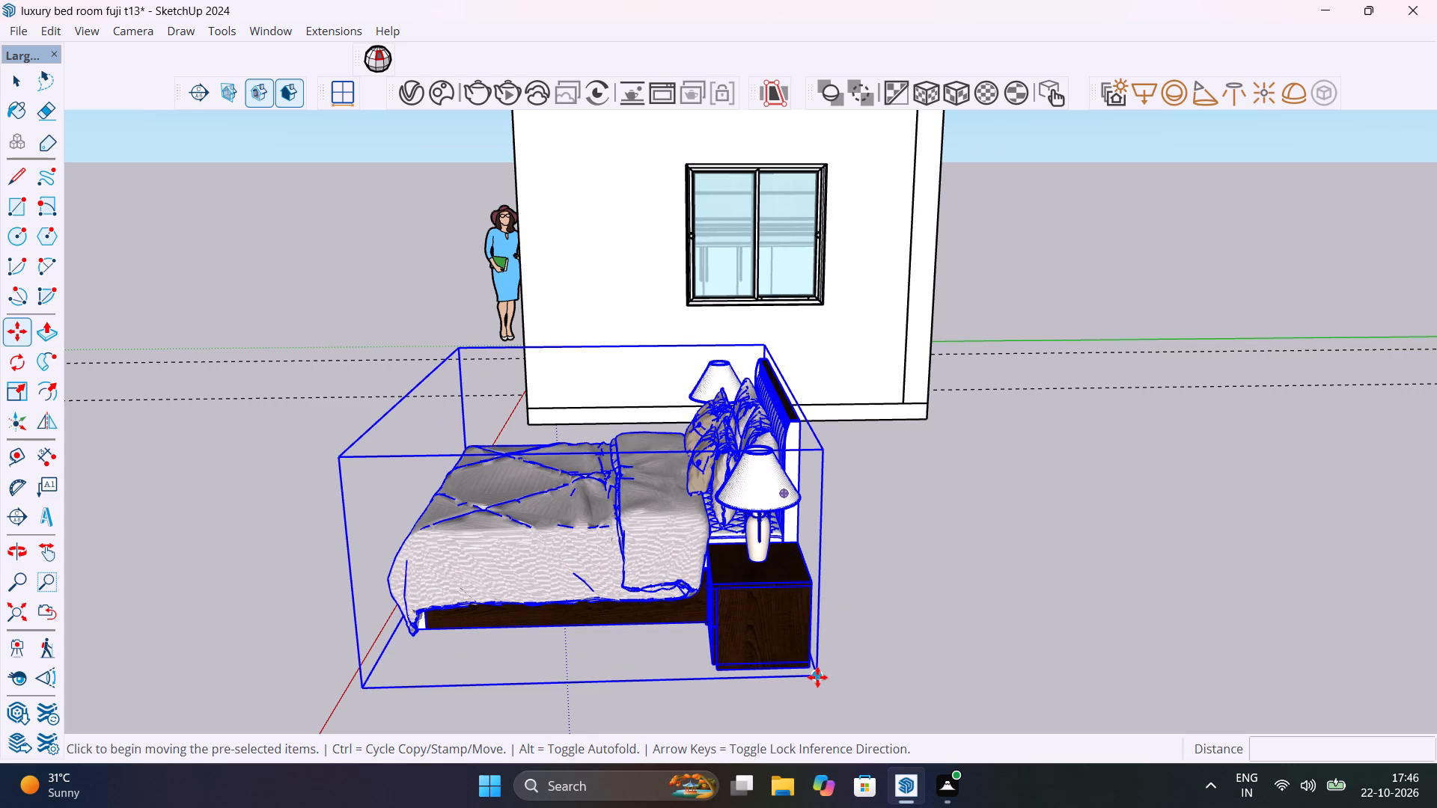
left_click(819, 677)
middle_click_drag(583, 420, 742, 807)
scroll(742, 807, "up", 1)
scroll(875, 461, "up", 8)
middle_click_drag(843, 383, 1039, 556)
scroll(939, 316, "up", 5)
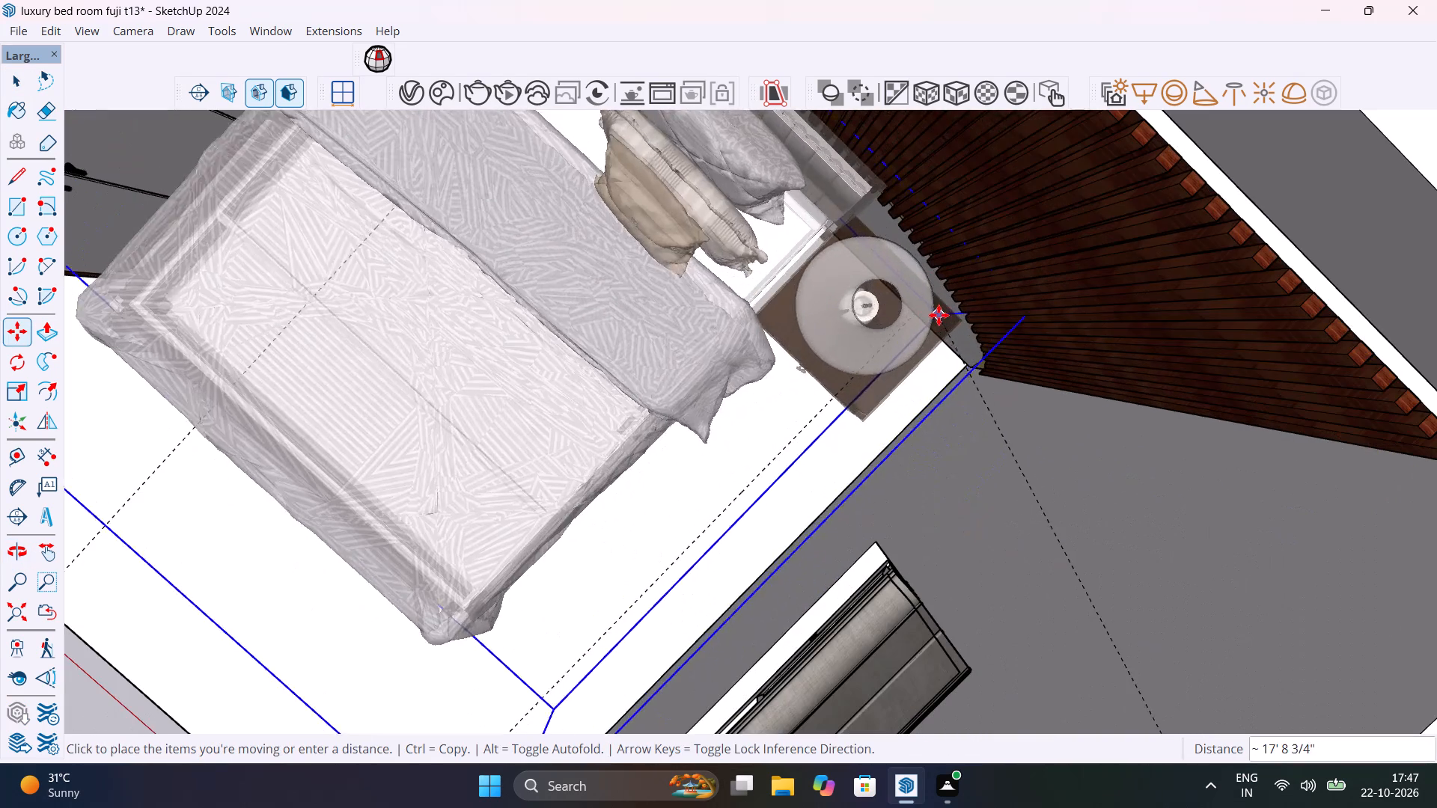
left_click(737, 568)
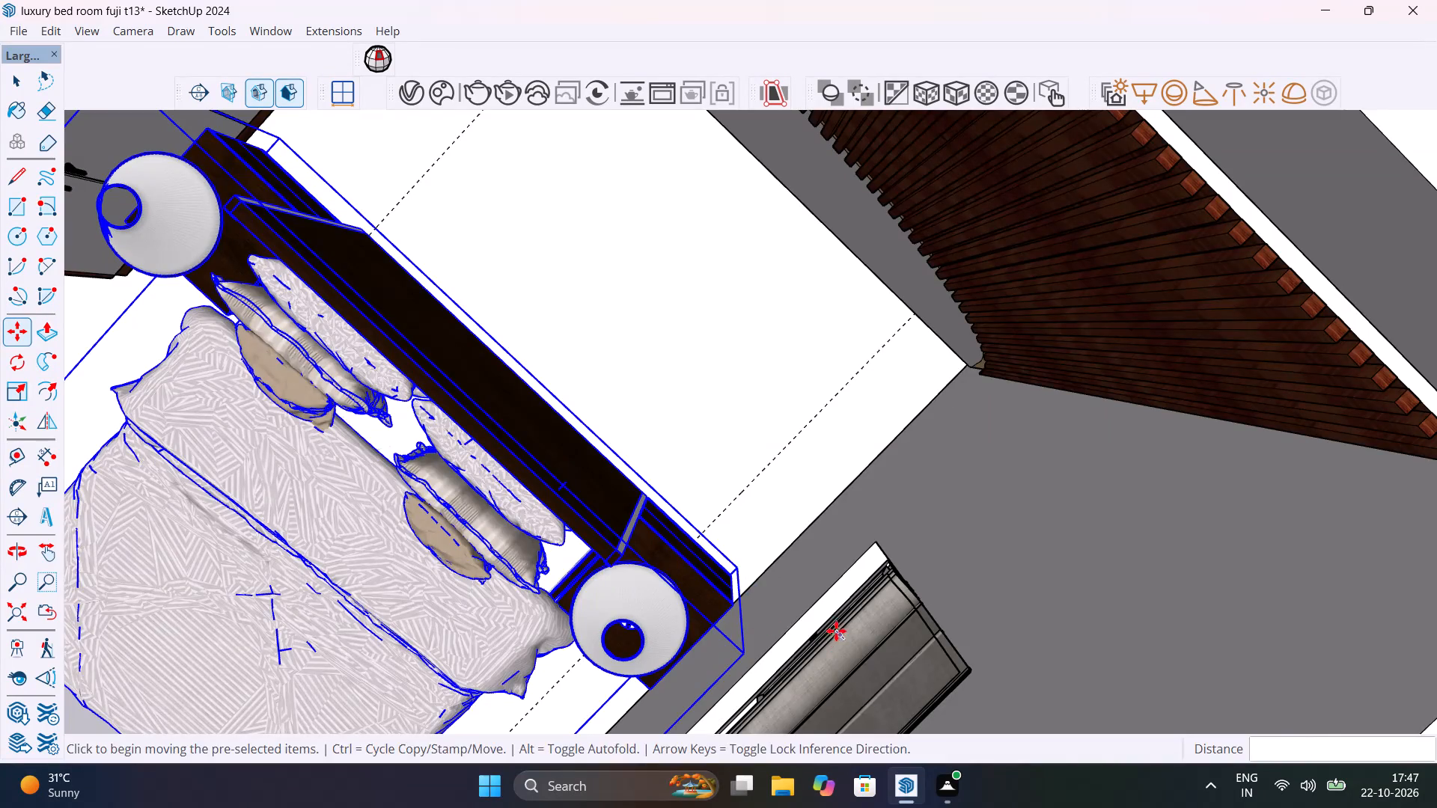
middle_click_drag(861, 614, 1176, 311)
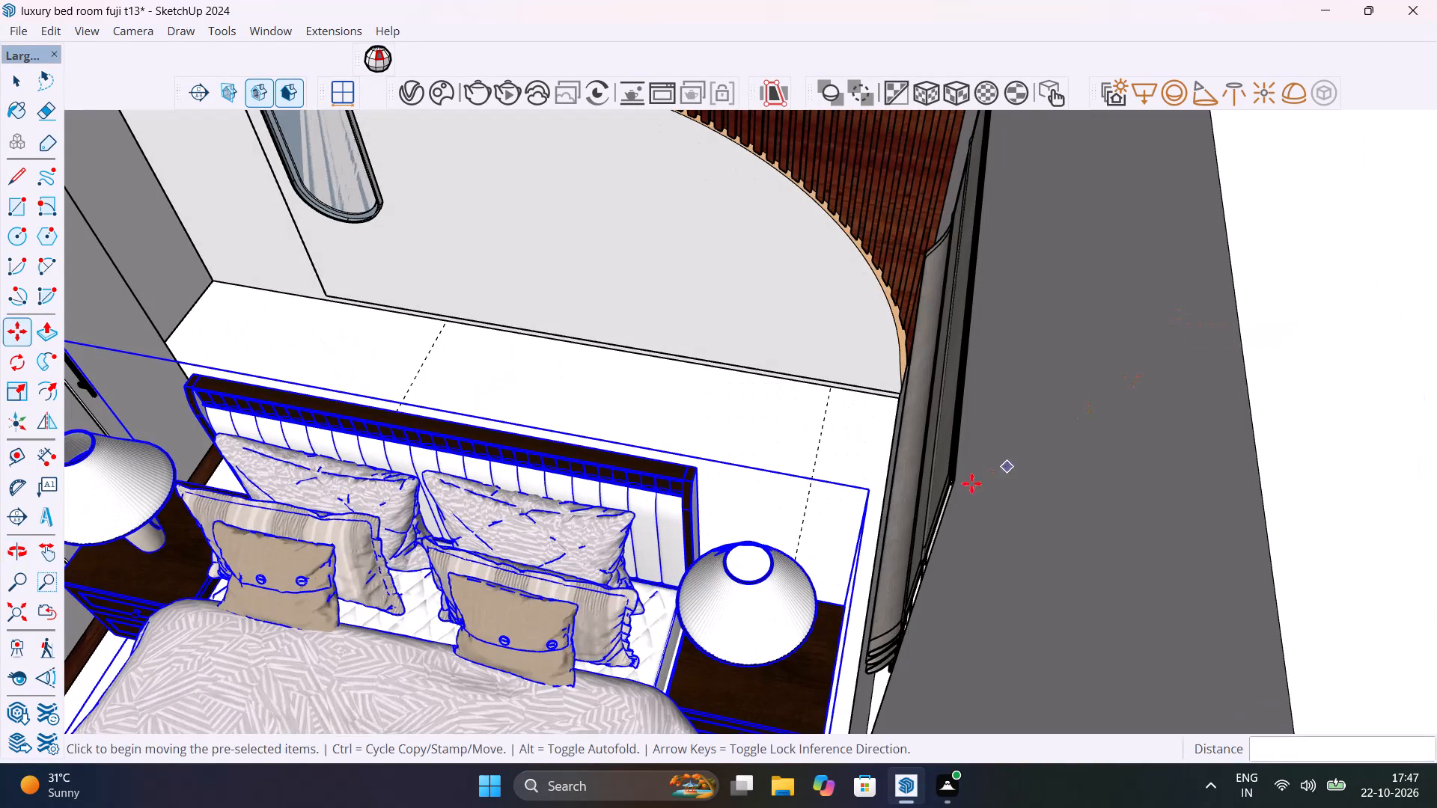
key("space")
scroll(971, 483, "down", 12)
Hide the window wall together with its sliding window and fabric blind.
left_click(992, 583)
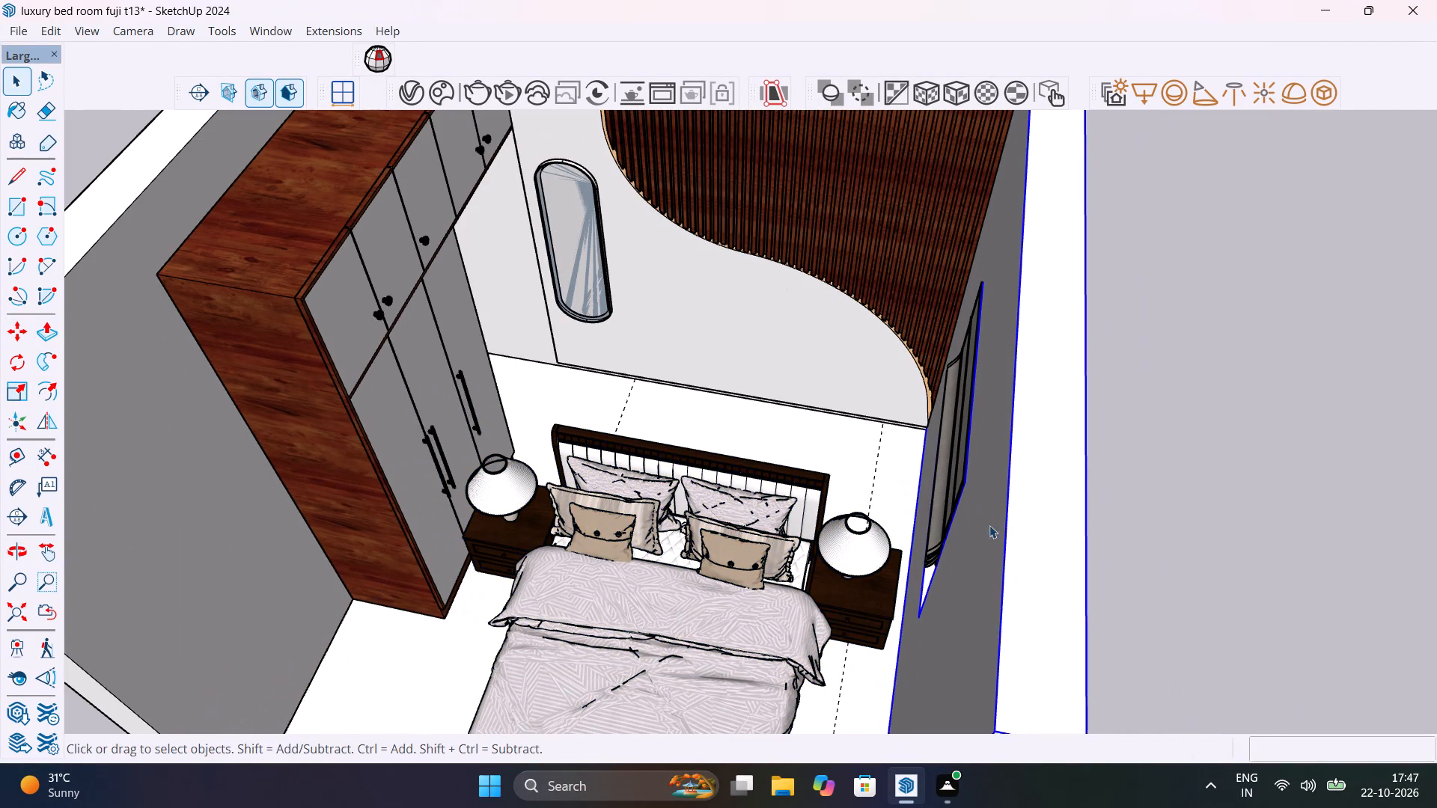
scroll(964, 446, "up", 5)
middle_click_drag(954, 466, 588, 296)
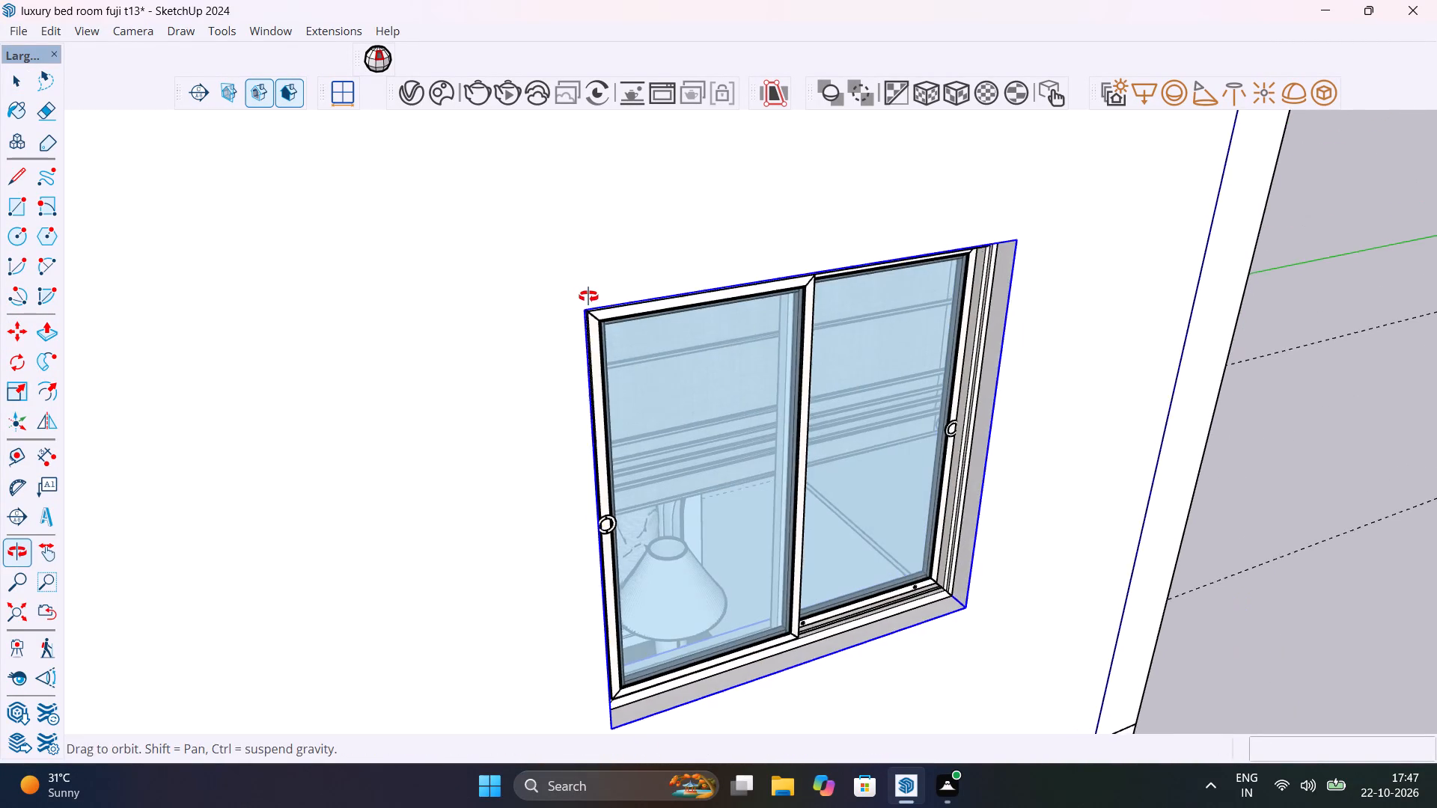
middle_click_drag(588, 296, 588, 297)
left_click(790, 406, "shift")
middle_click_drag(808, 432, 982, 498, "shift")
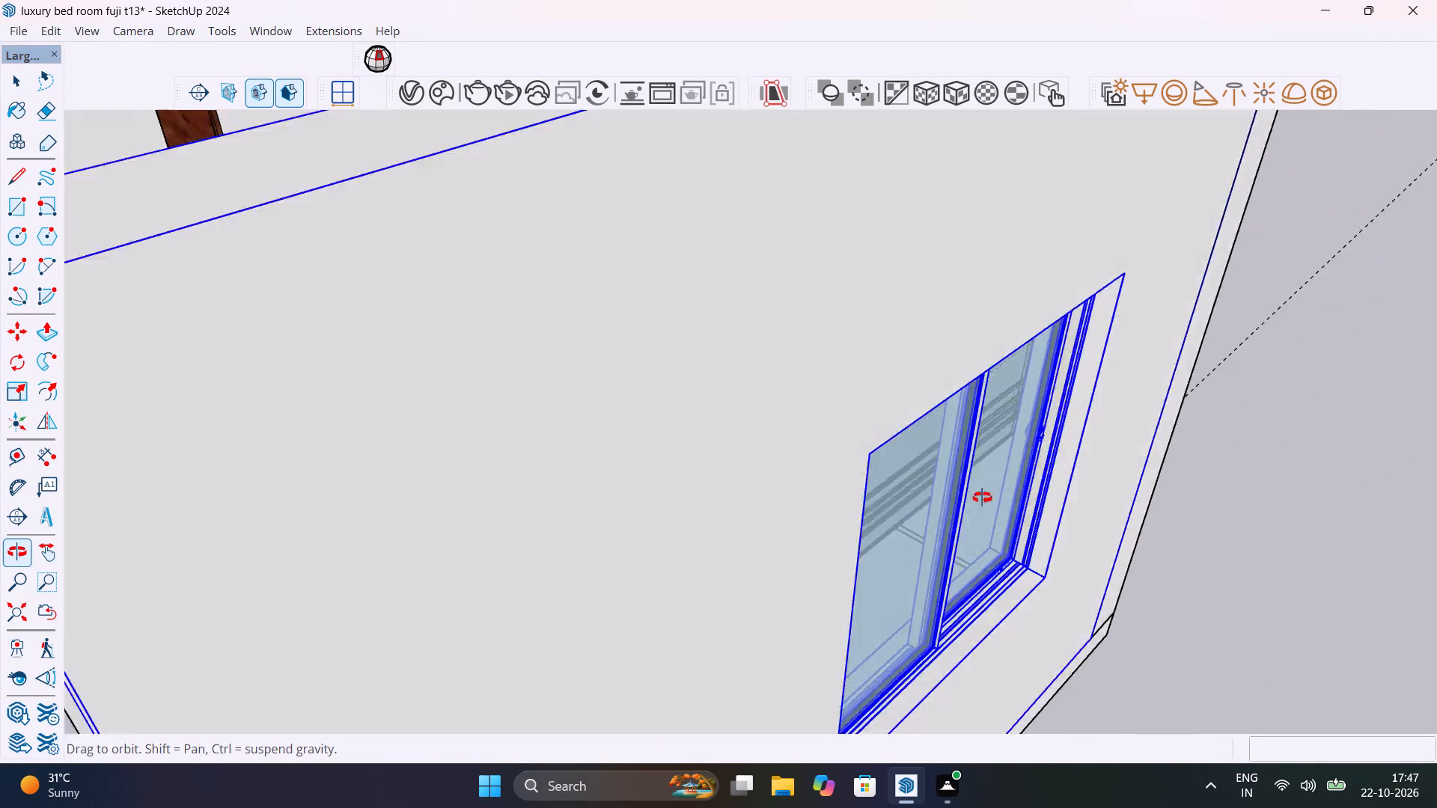
middle_click_drag(982, 498, 1436, 528, "shift")
left_click(1122, 311, "shift")
right_click(1122, 312, "shift")
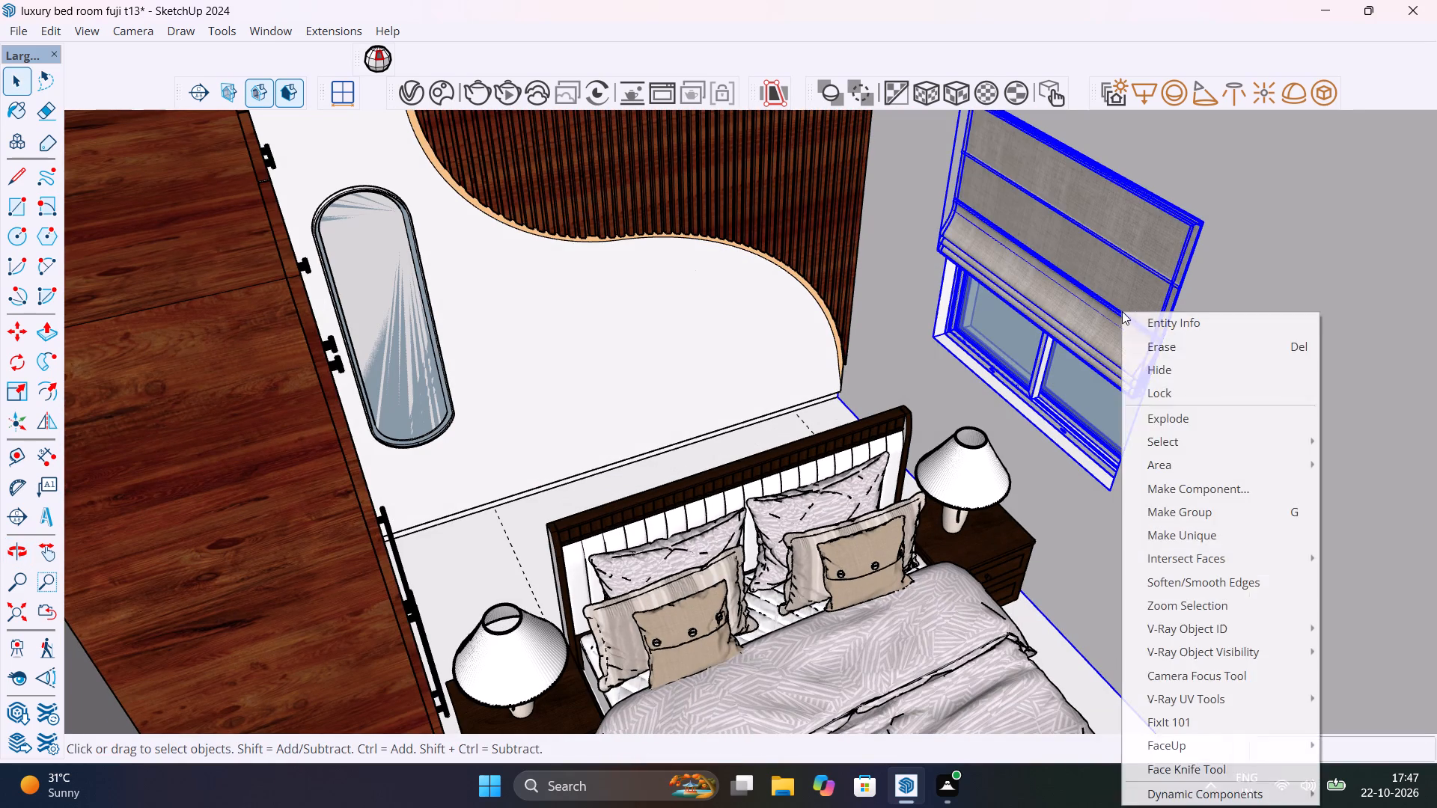
left_click(1180, 371, "shift")
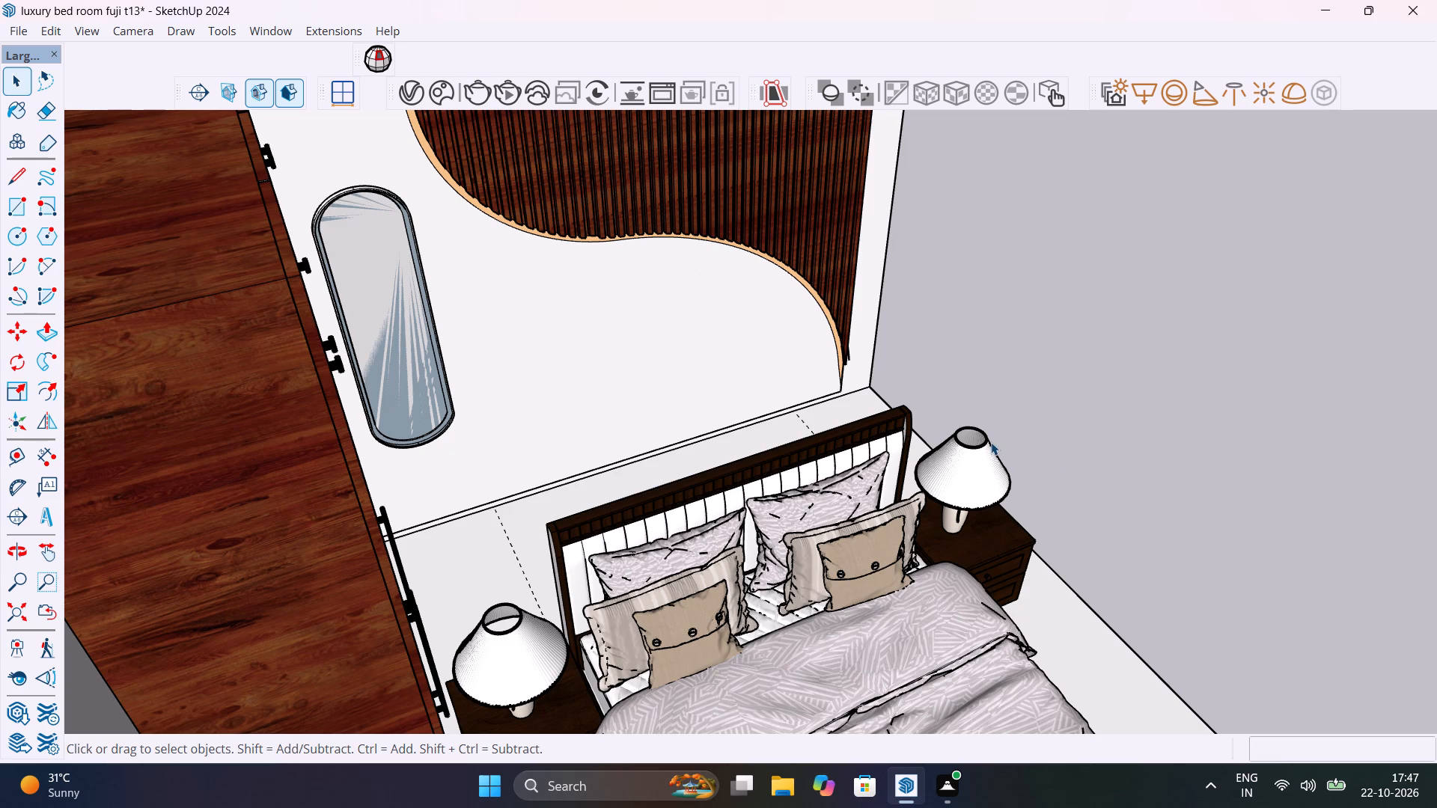
Scale the whole bed set down uniformly to a factor of about 0.65.
scroll(983, 396, "down", 5)
middle_click_drag(1001, 449, 587, 340)
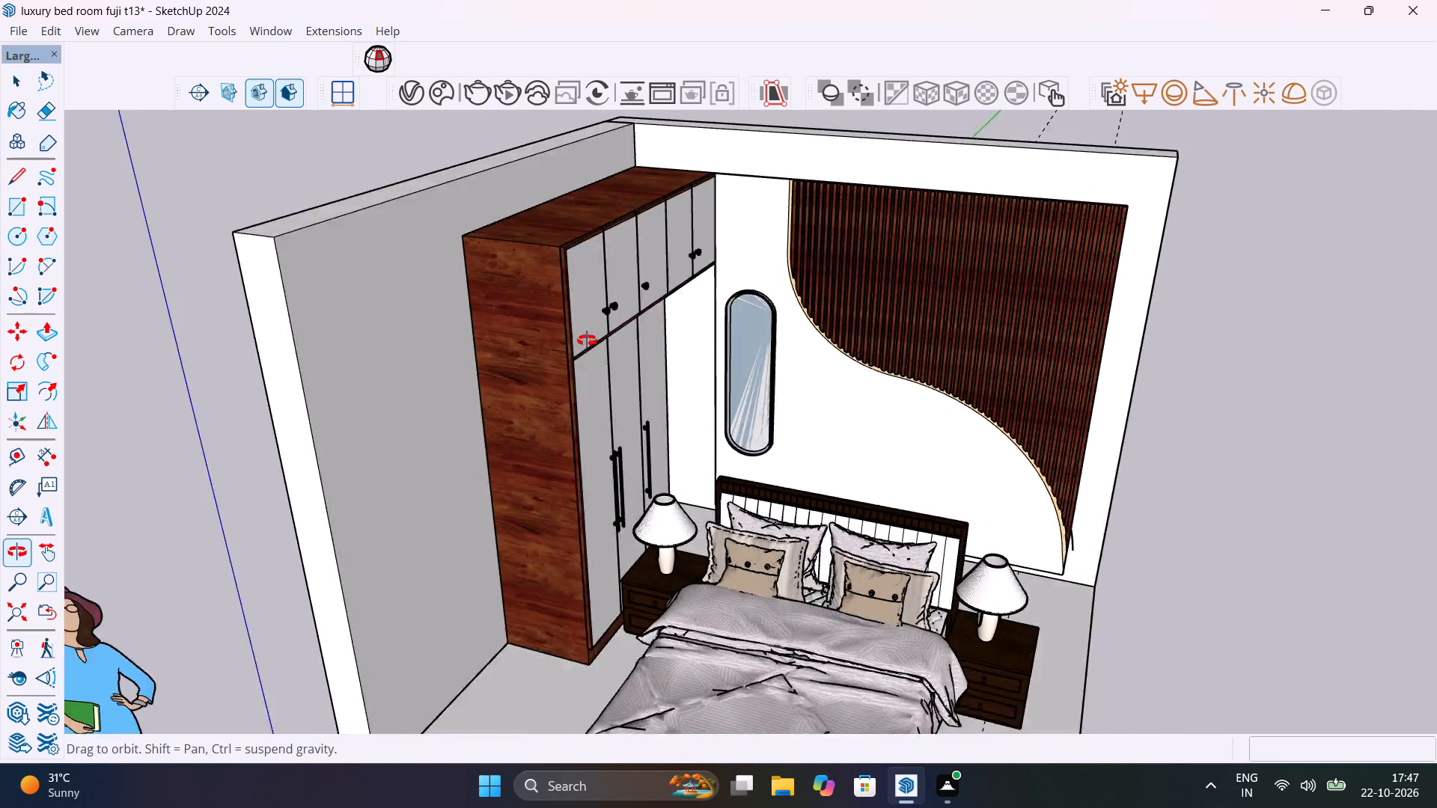
middle_click_drag(587, 340, 481, 335)
scroll(635, 471, "down", 4)
middle_click_drag(750, 555, 742, 550)
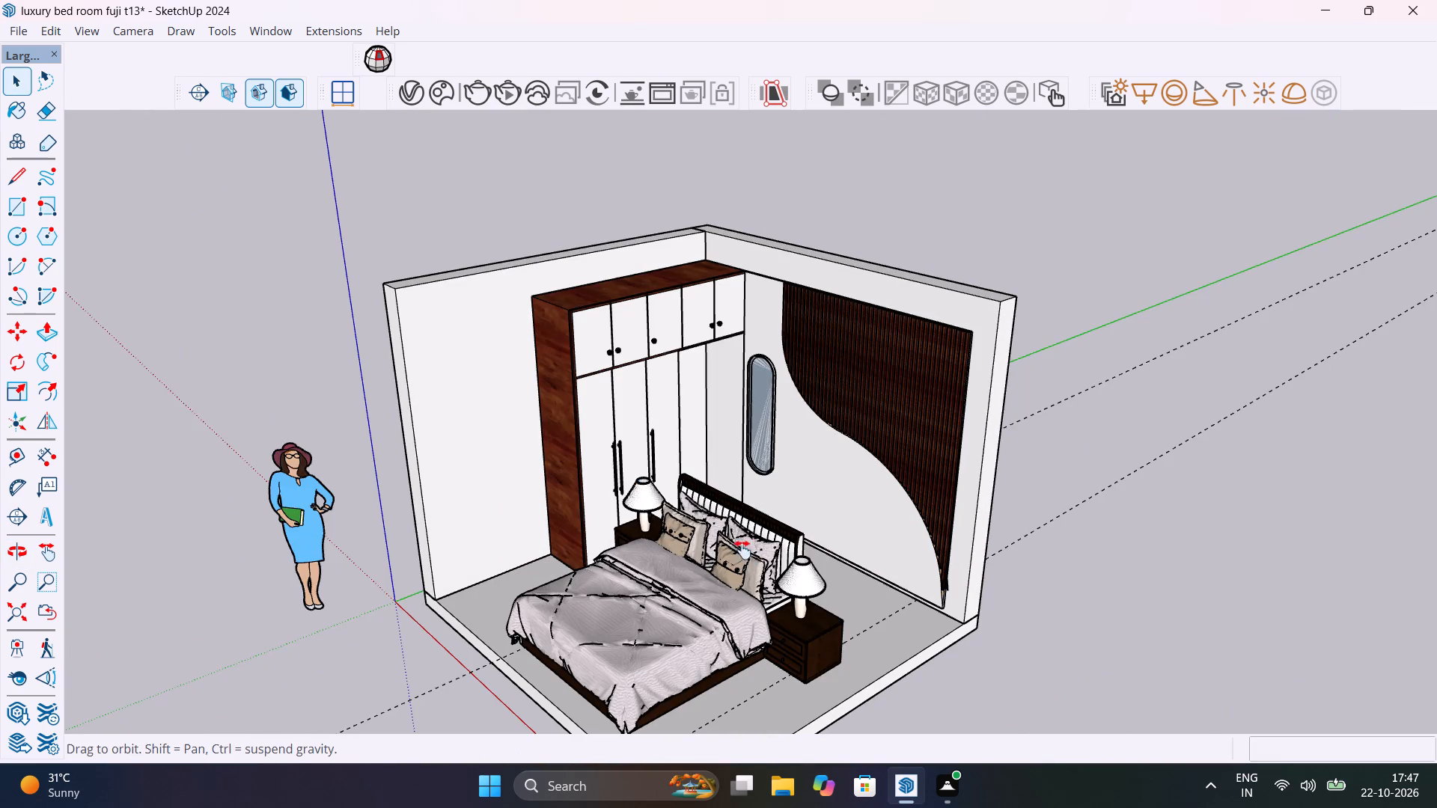
middle_click_drag(742, 550, 689, 481)
left_click(689, 483)
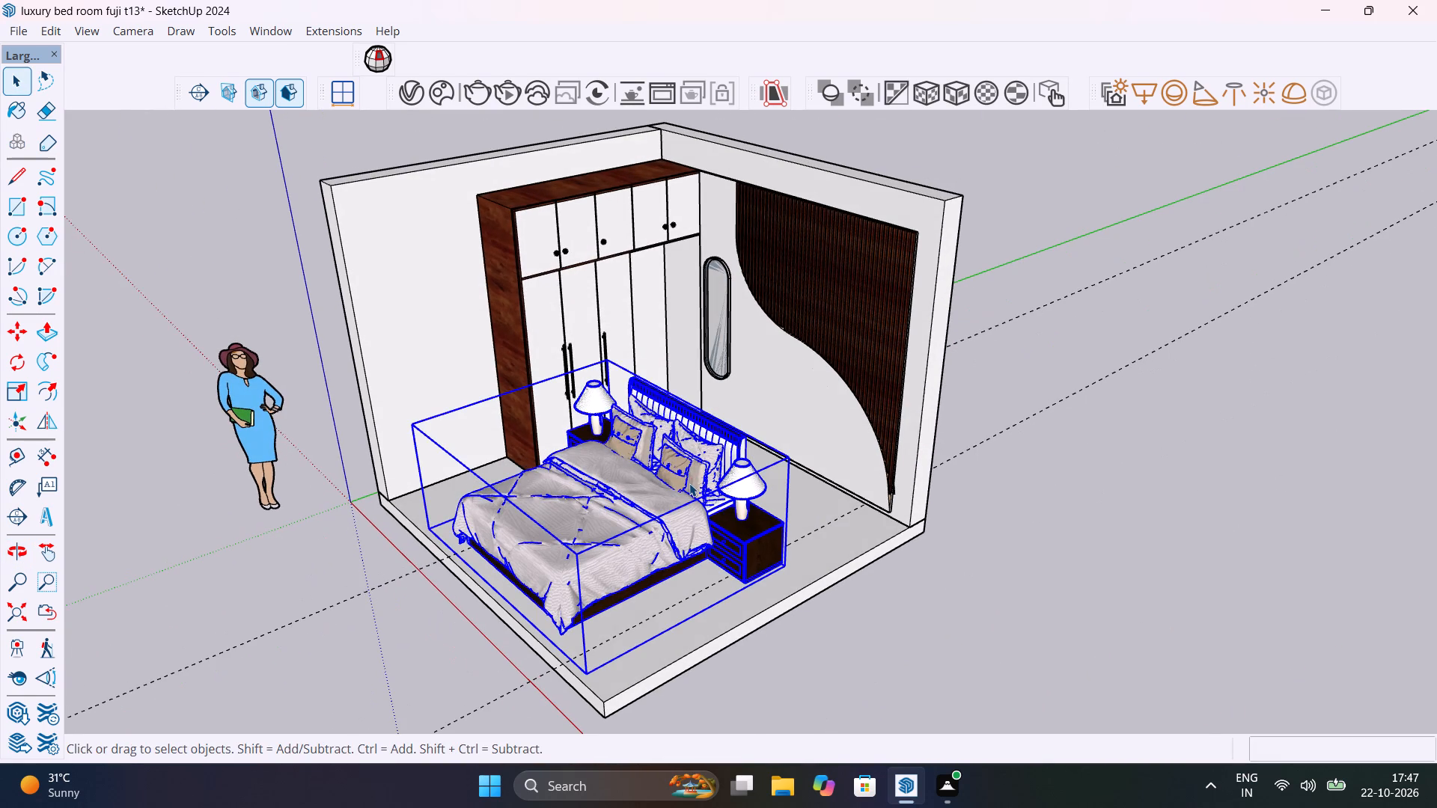
key("s")
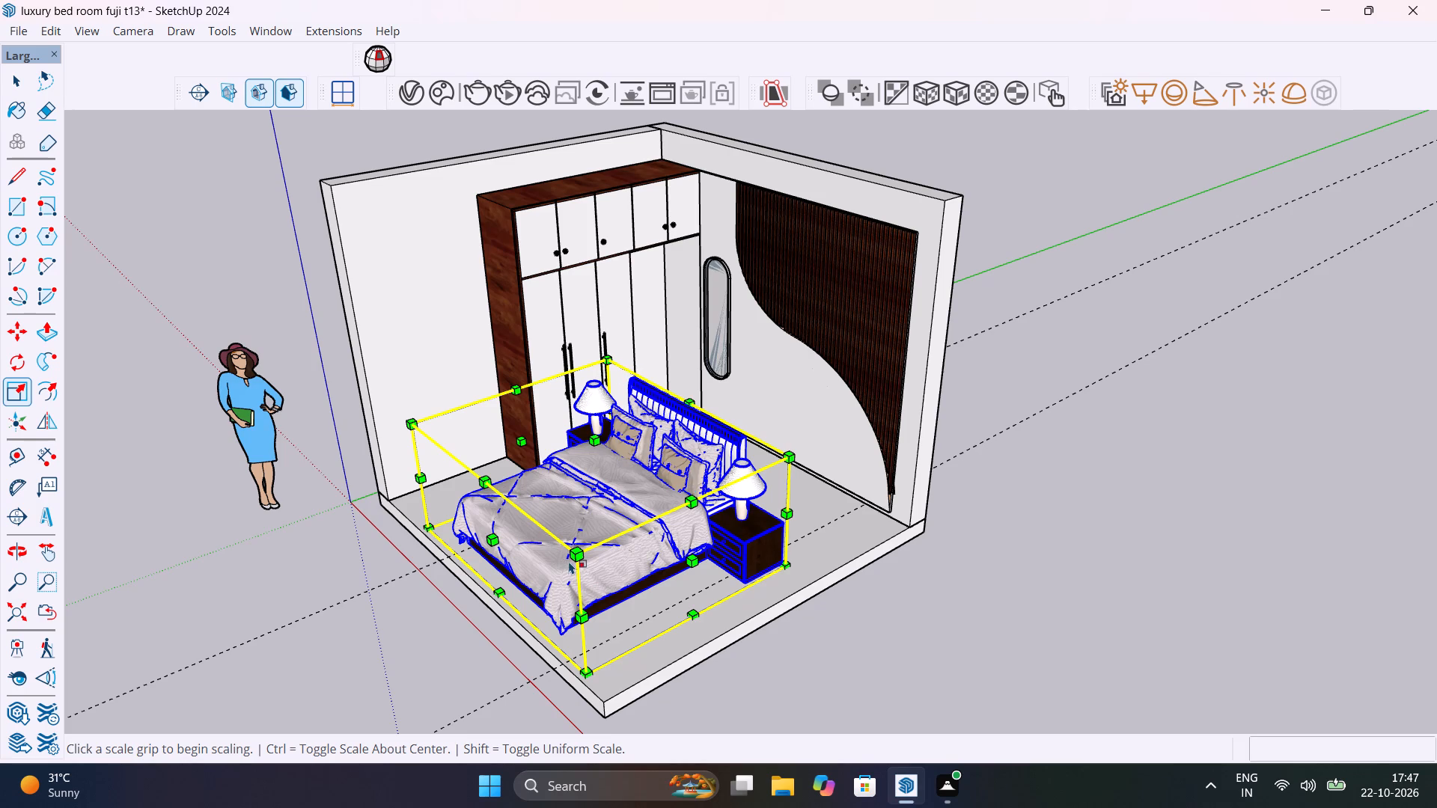
left_click(571, 554)
left_click(606, 515)
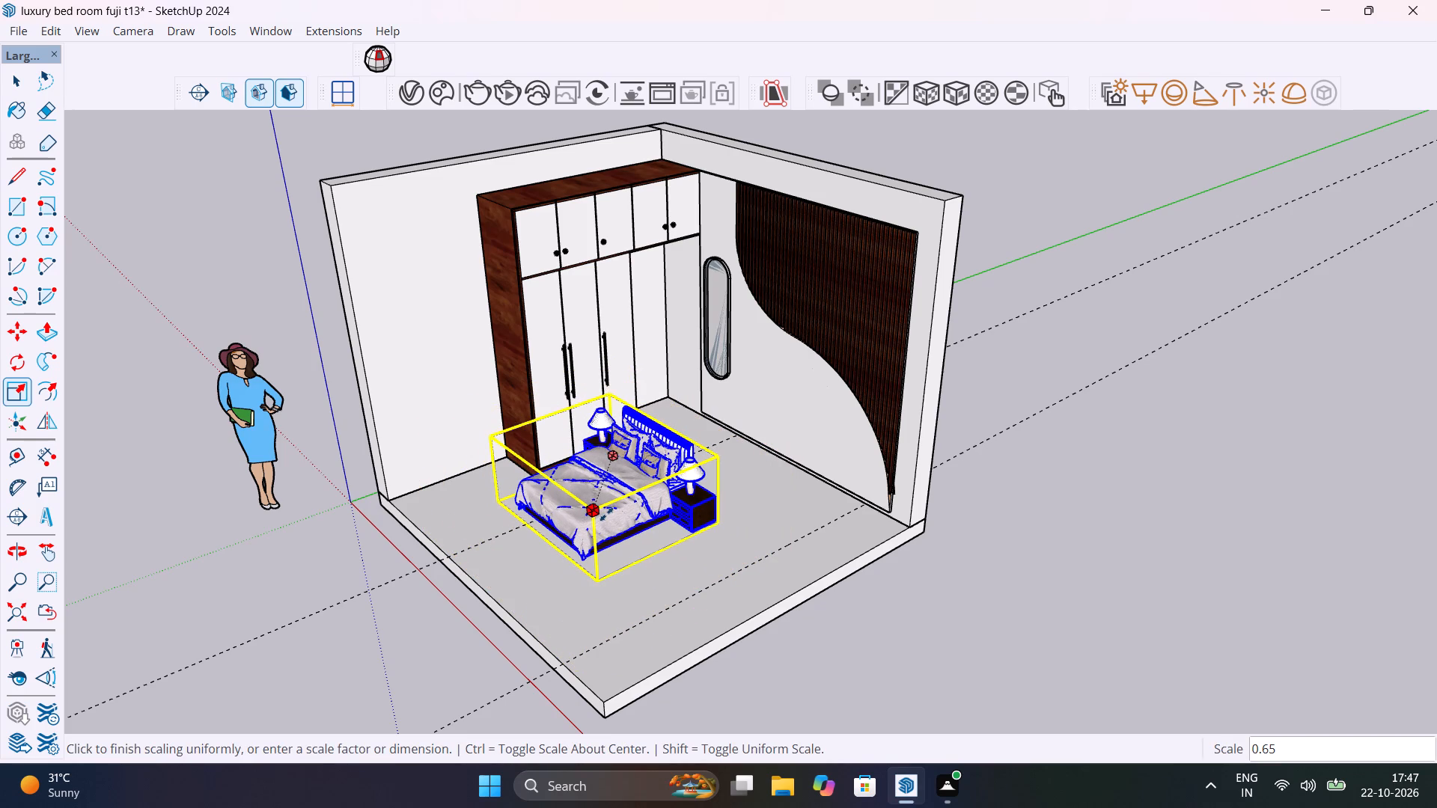
Move the bed set about 4' 9" by its rear bottom corner nearest the hidden window wall, onto the first guide at the slatted wall's base.
middle_click_drag(731, 542, 395, 629)
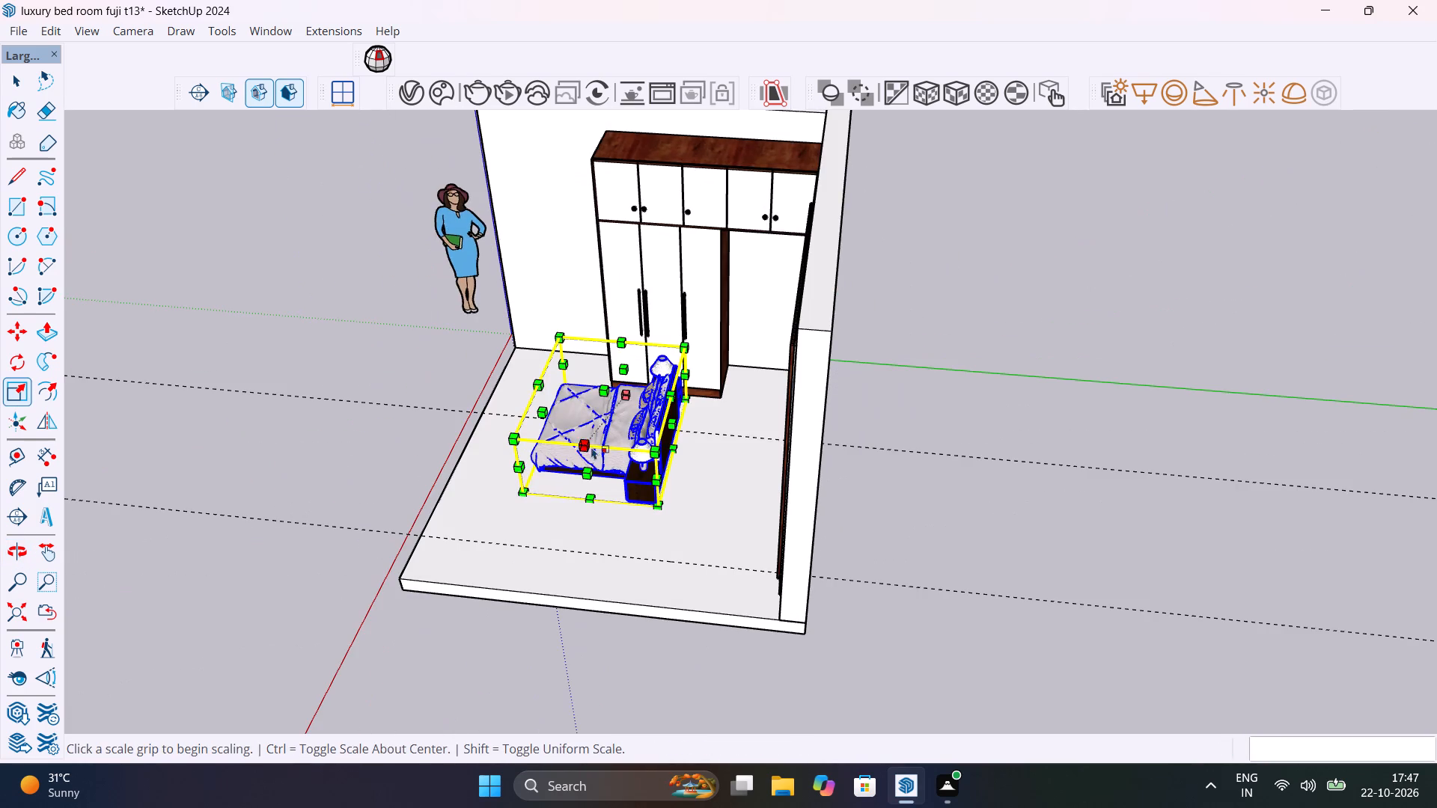
scroll(602, 445, "up", 9)
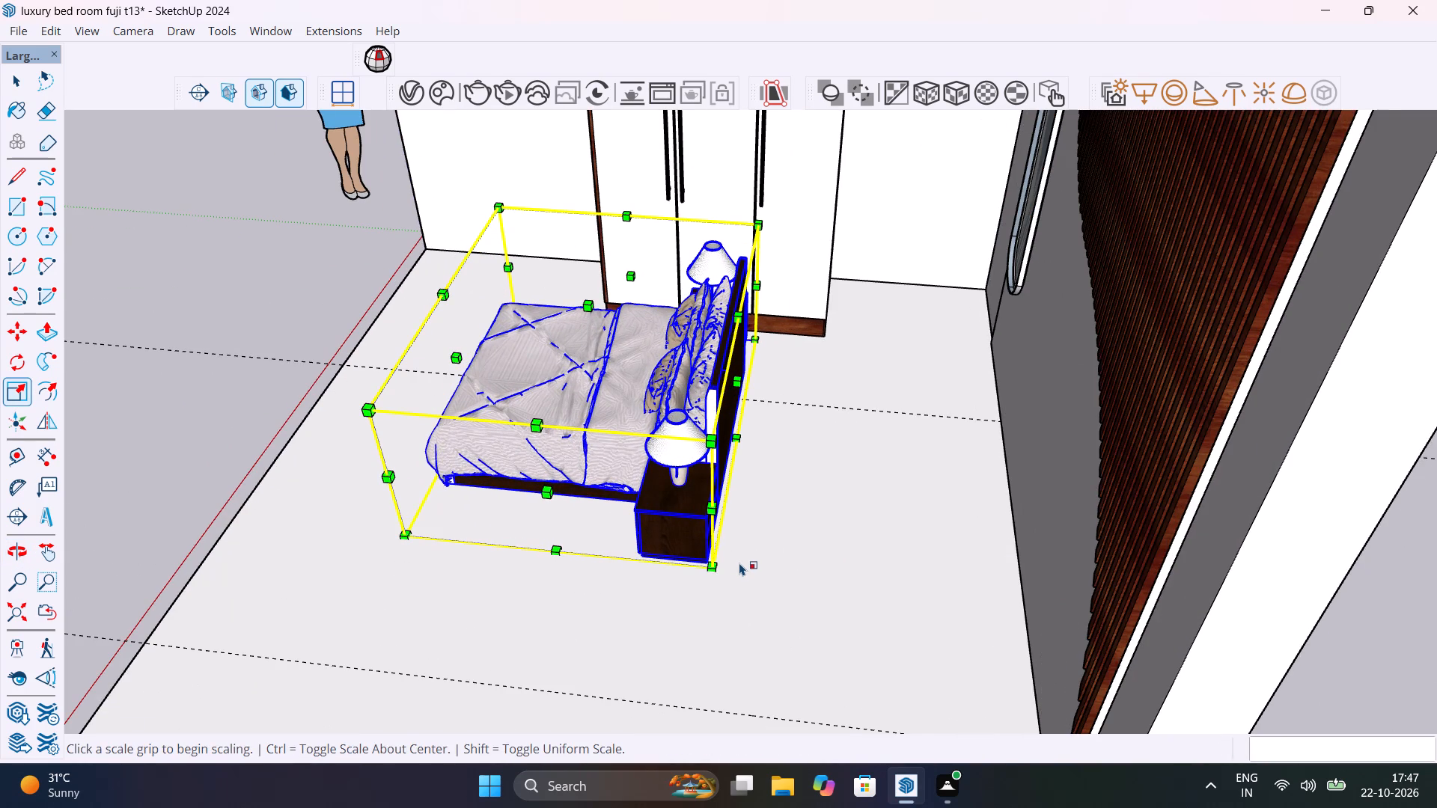
key("m")
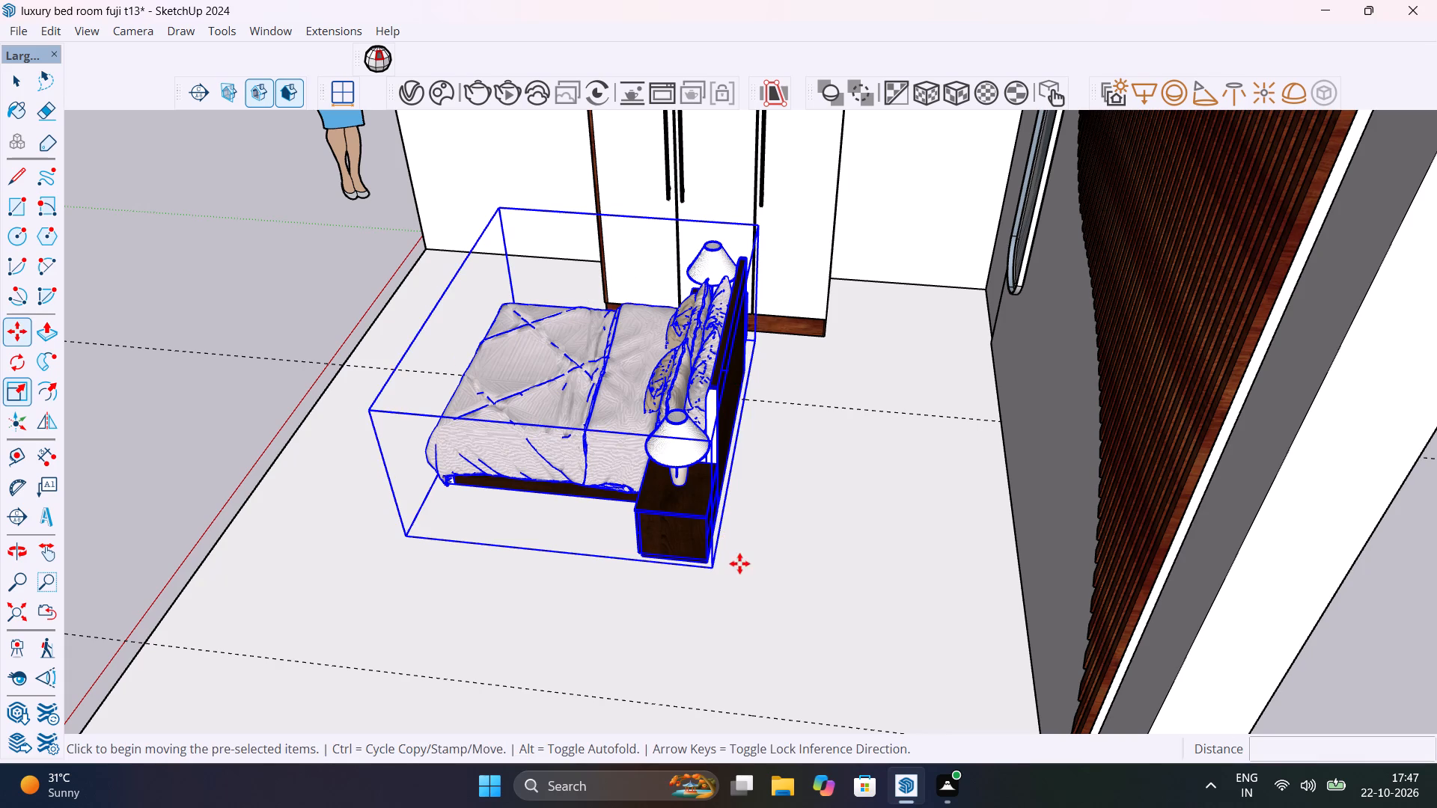
left_click(707, 567)
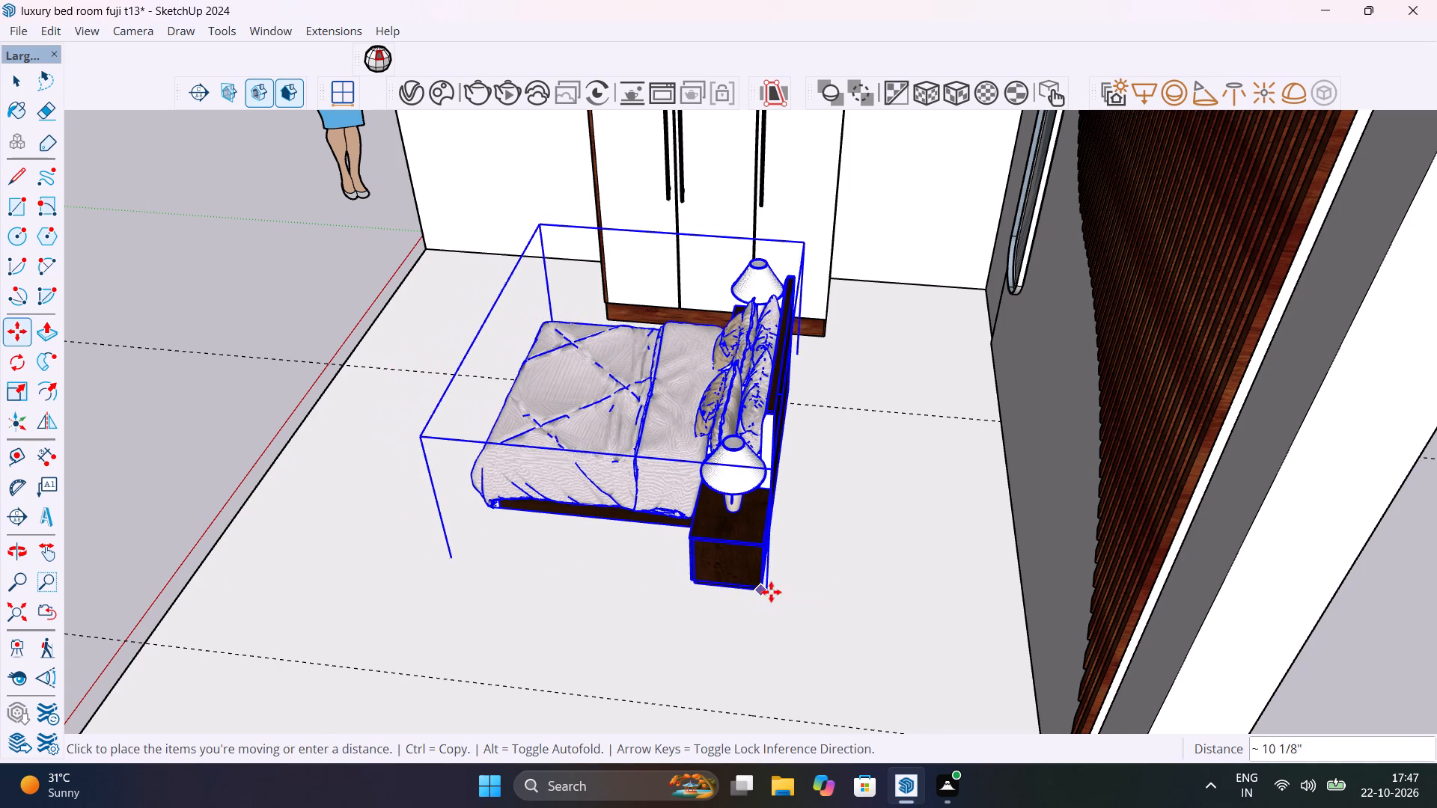
middle_click_drag(778, 596, 854, 509)
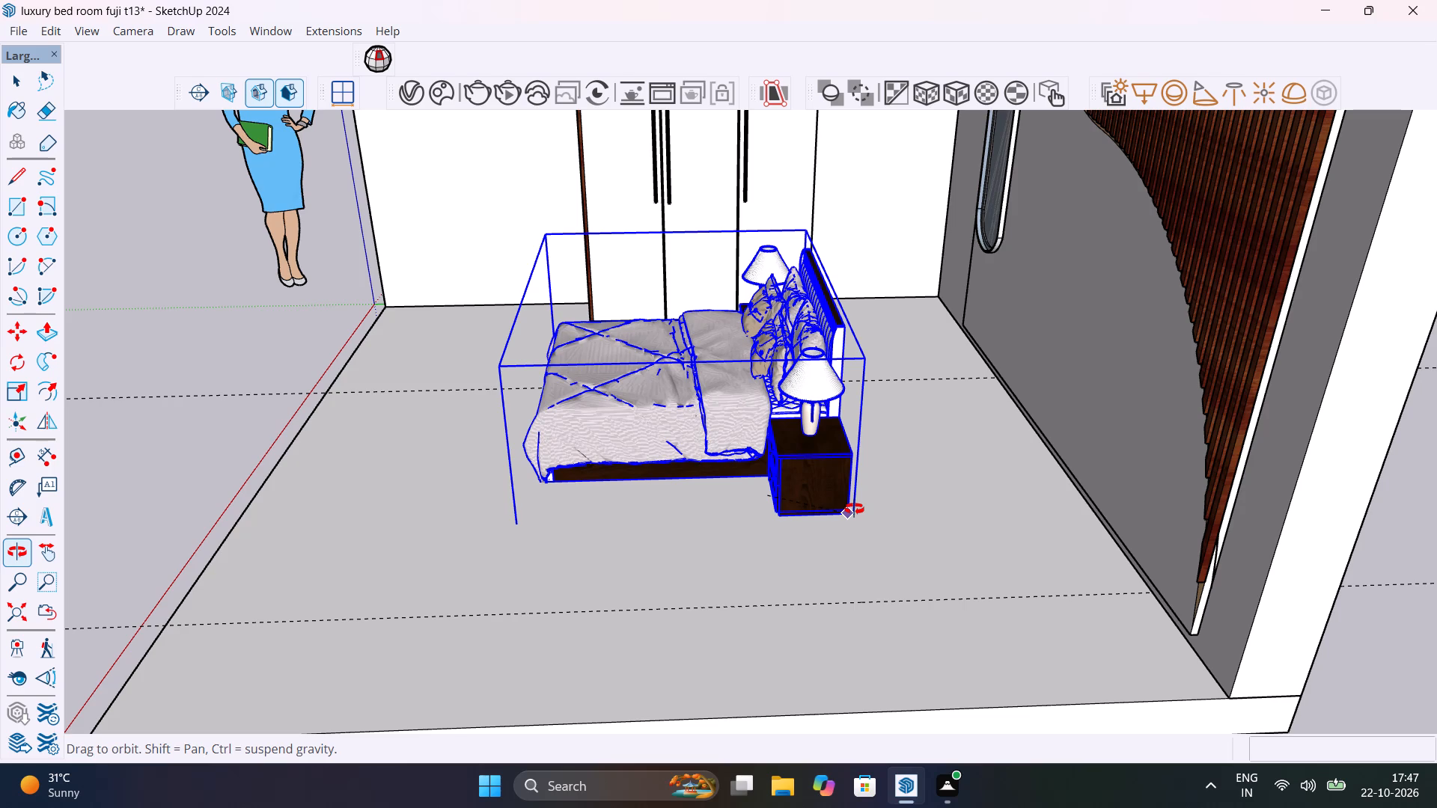
middle_click_drag(854, 509, 790, 541)
scroll(790, 542, "up", 1)
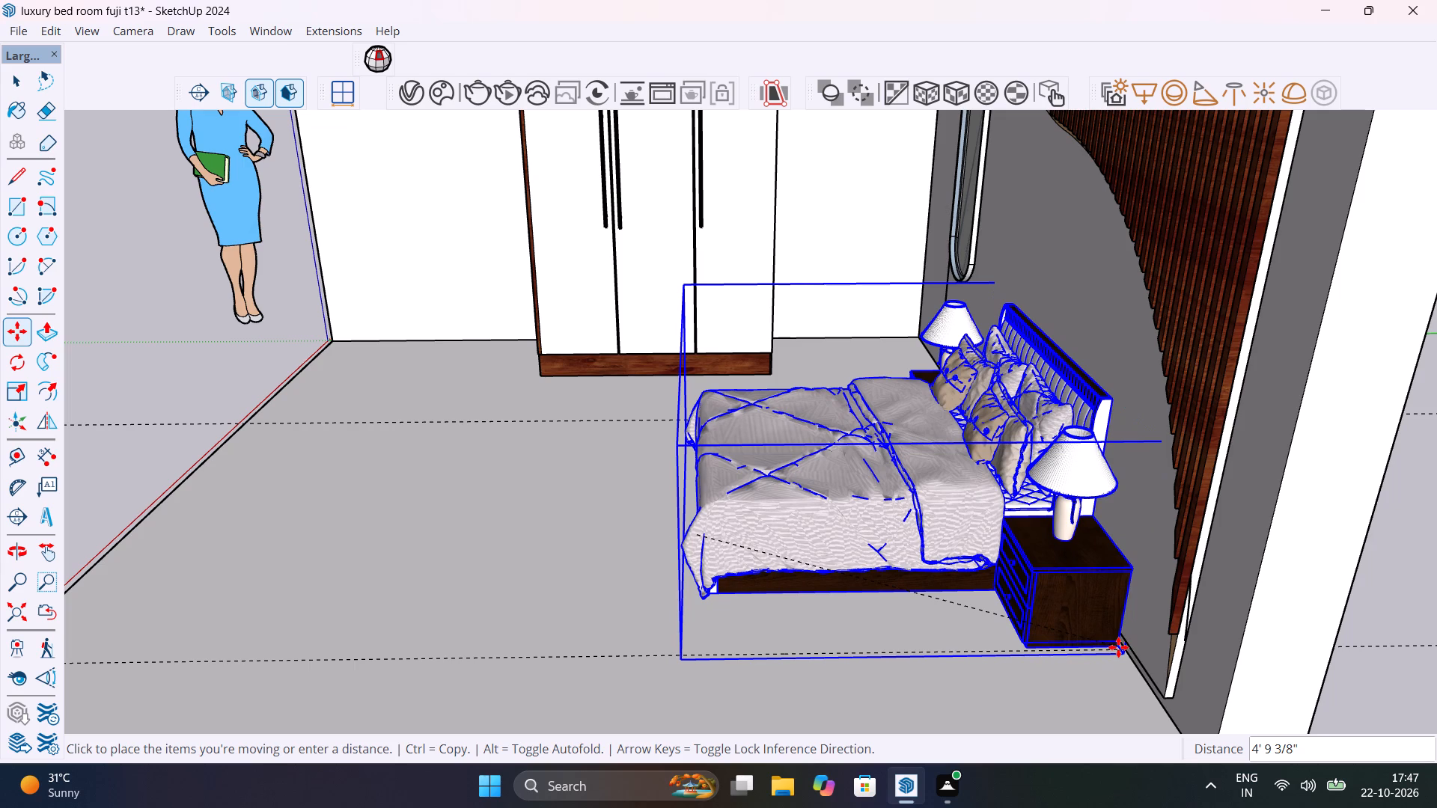
left_click(1118, 647)
Widen the bed set towards the wardrobe by a factor of about 1.11, so its side reaches the second floor guide.
scroll(733, 569, "down", 4)
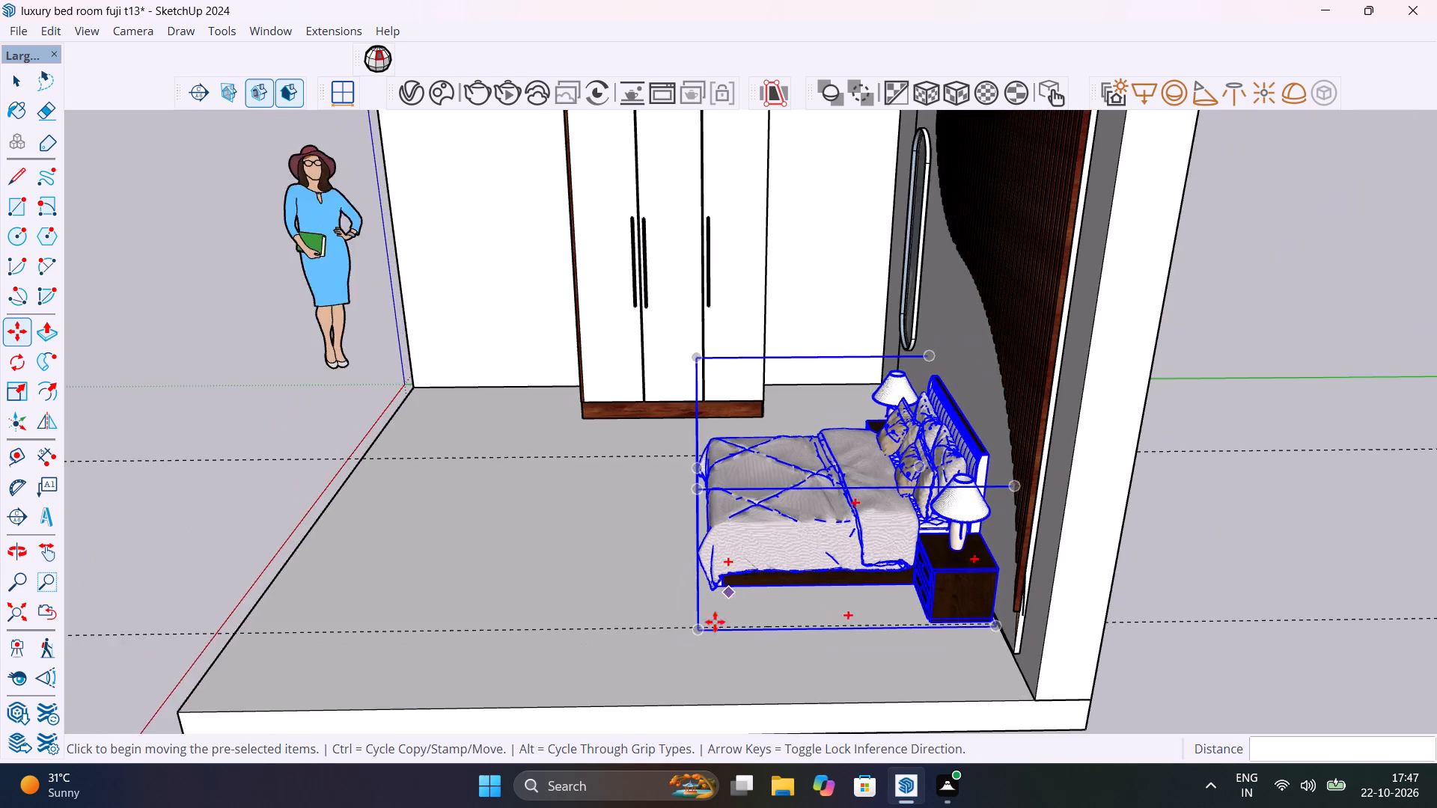
middle_click_drag(689, 670, 1263, 732)
scroll(805, 404, "up", 4)
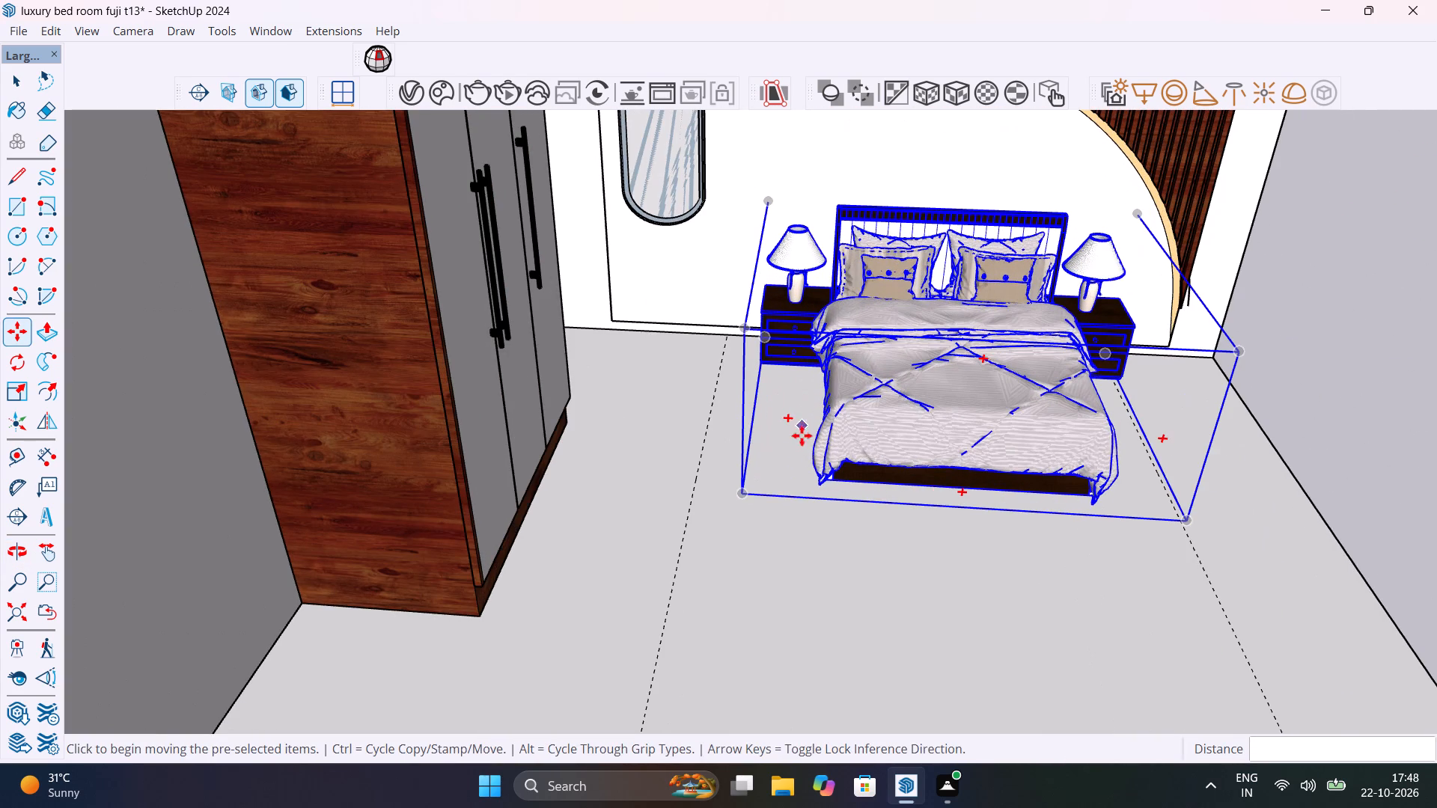
middle_click_drag(793, 460, 868, 600)
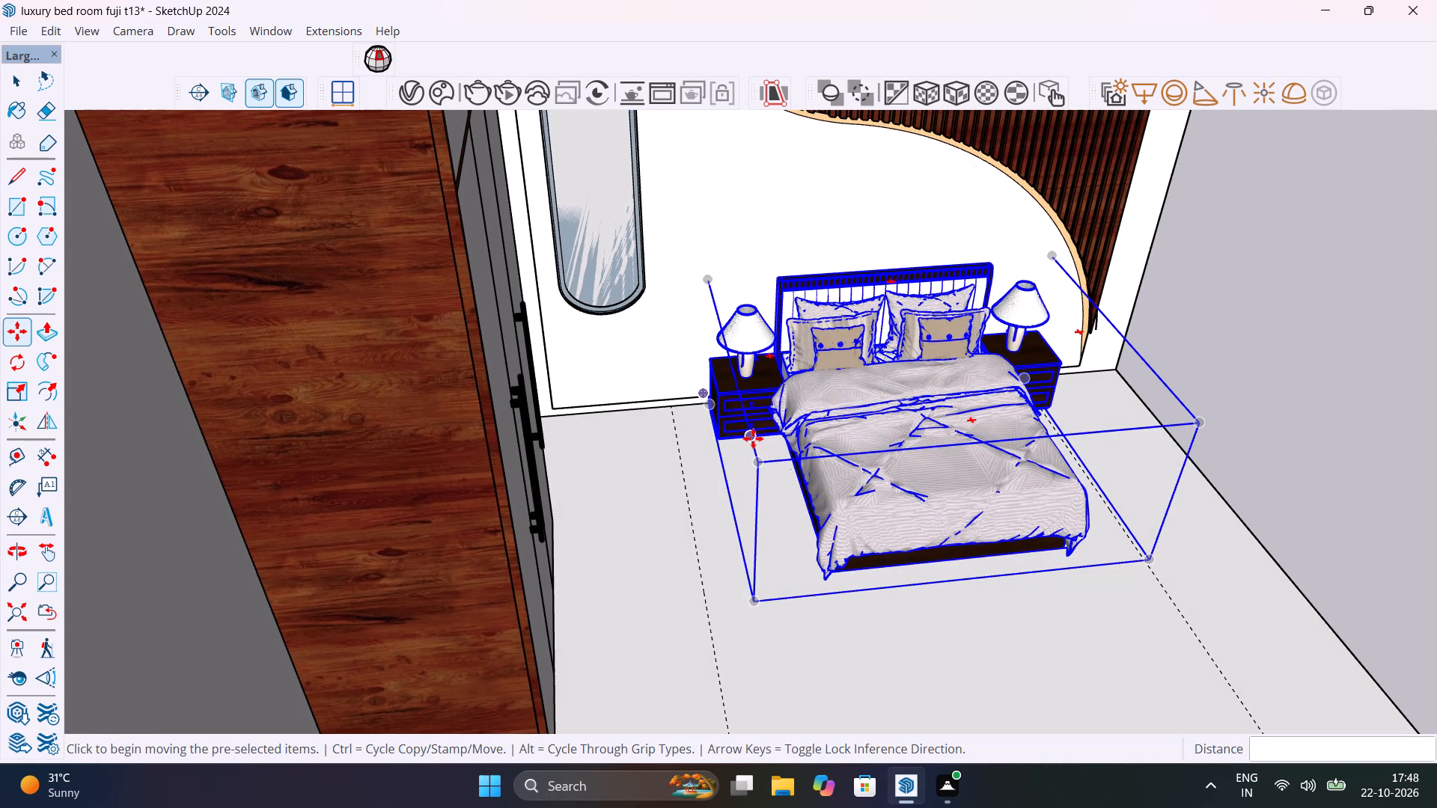
key("s")
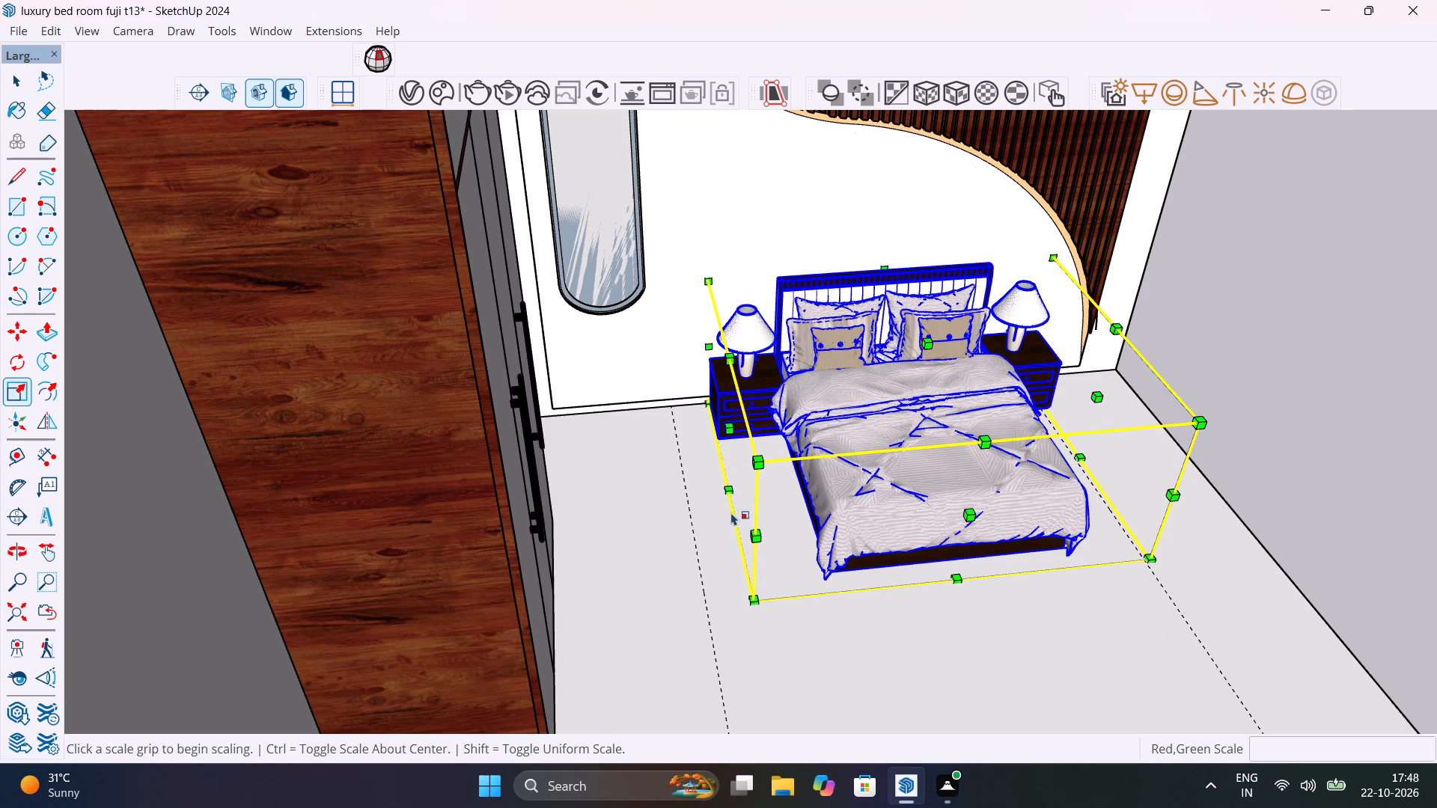
left_click(726, 488)
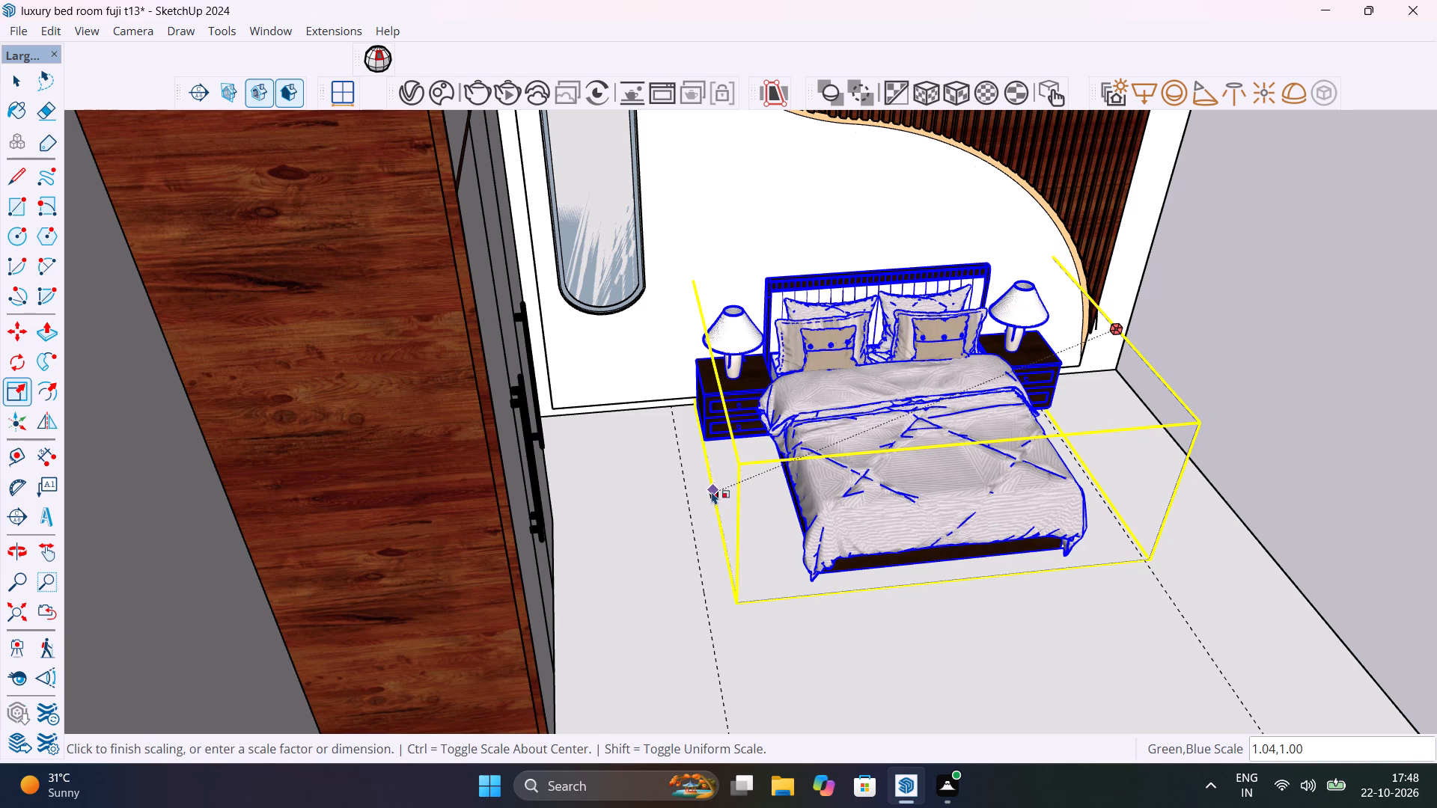
left_click(692, 497)
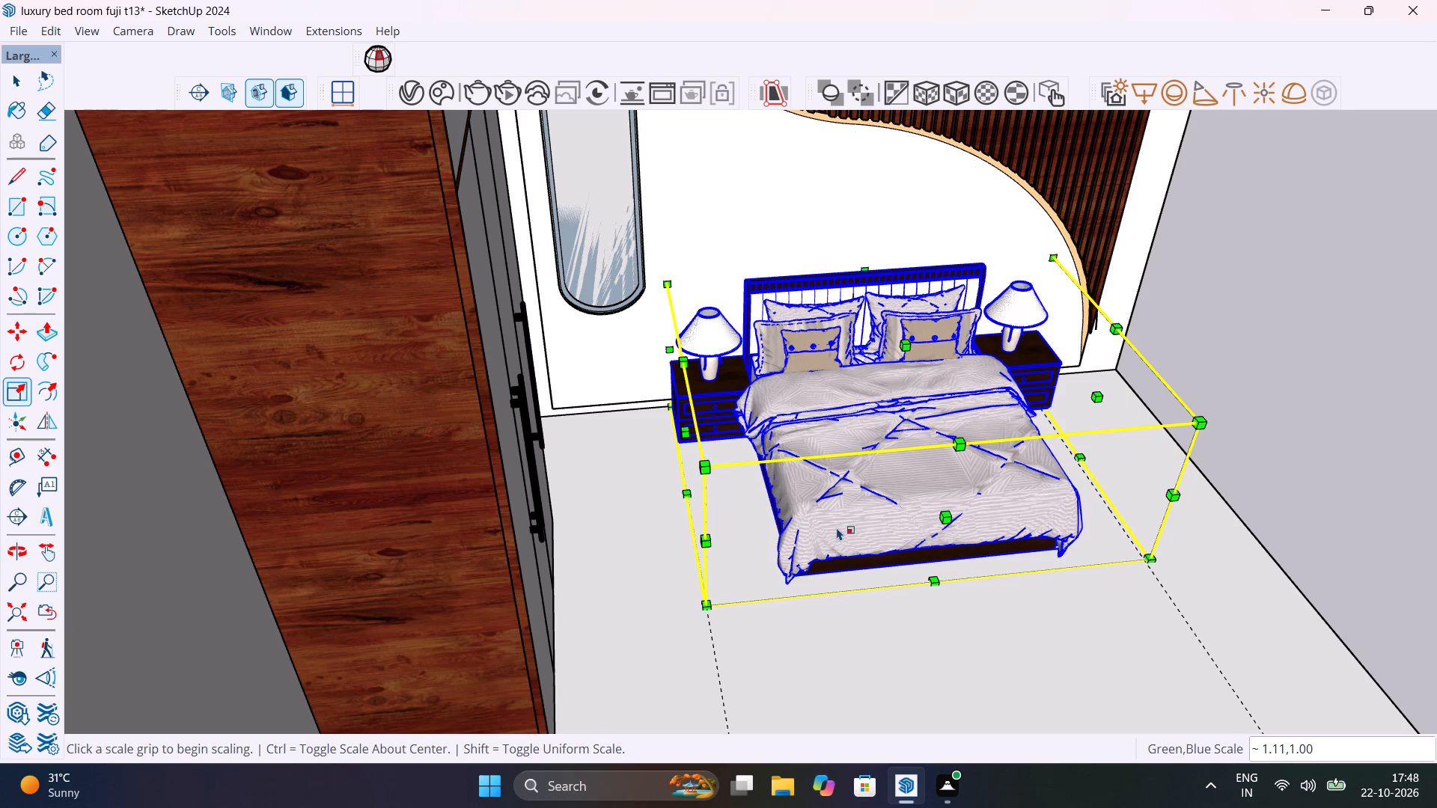
key("space")
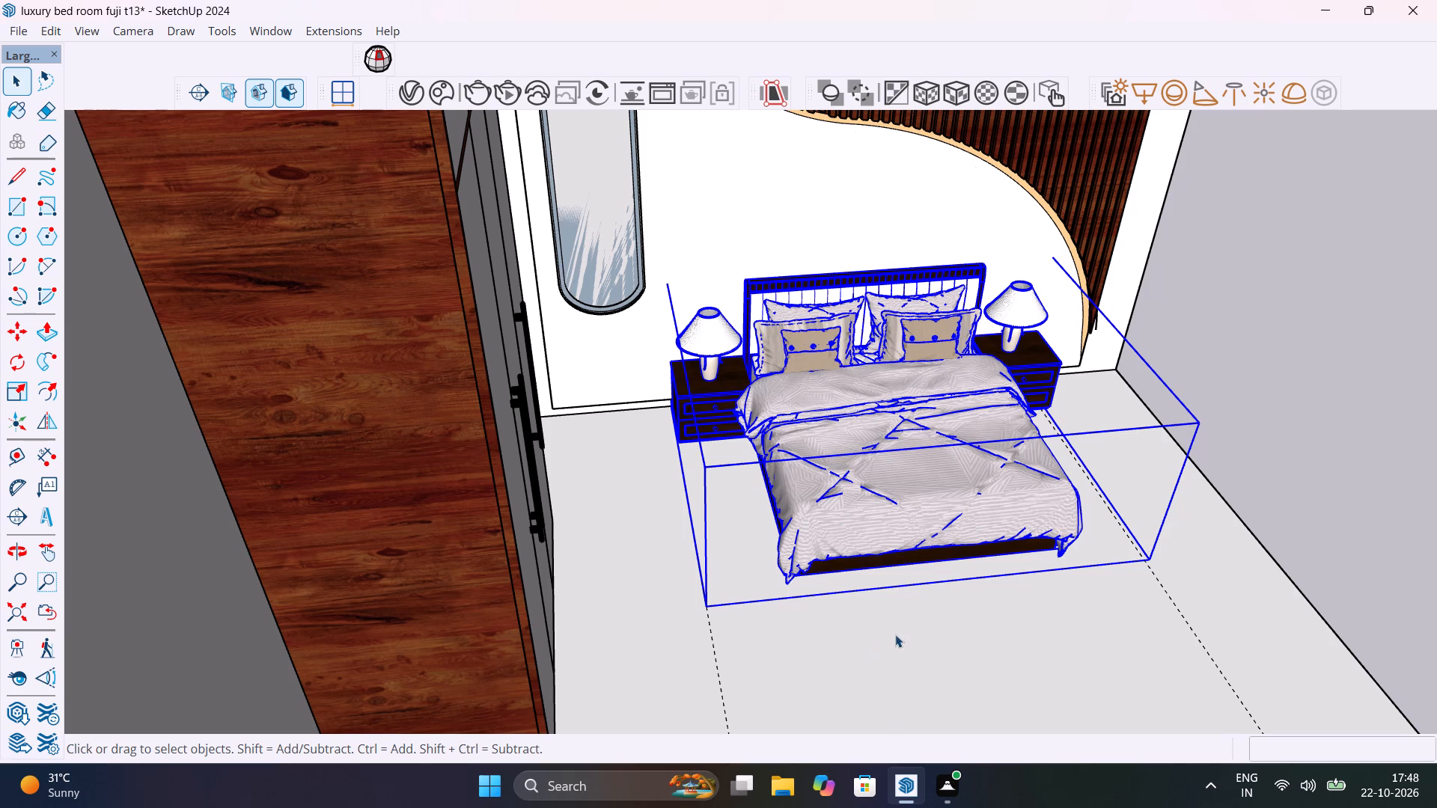
Create a floor guide parallel to the slatted wall, 6' from the wall's base edge.
middle_click_drag(1081, 581, 840, 548)
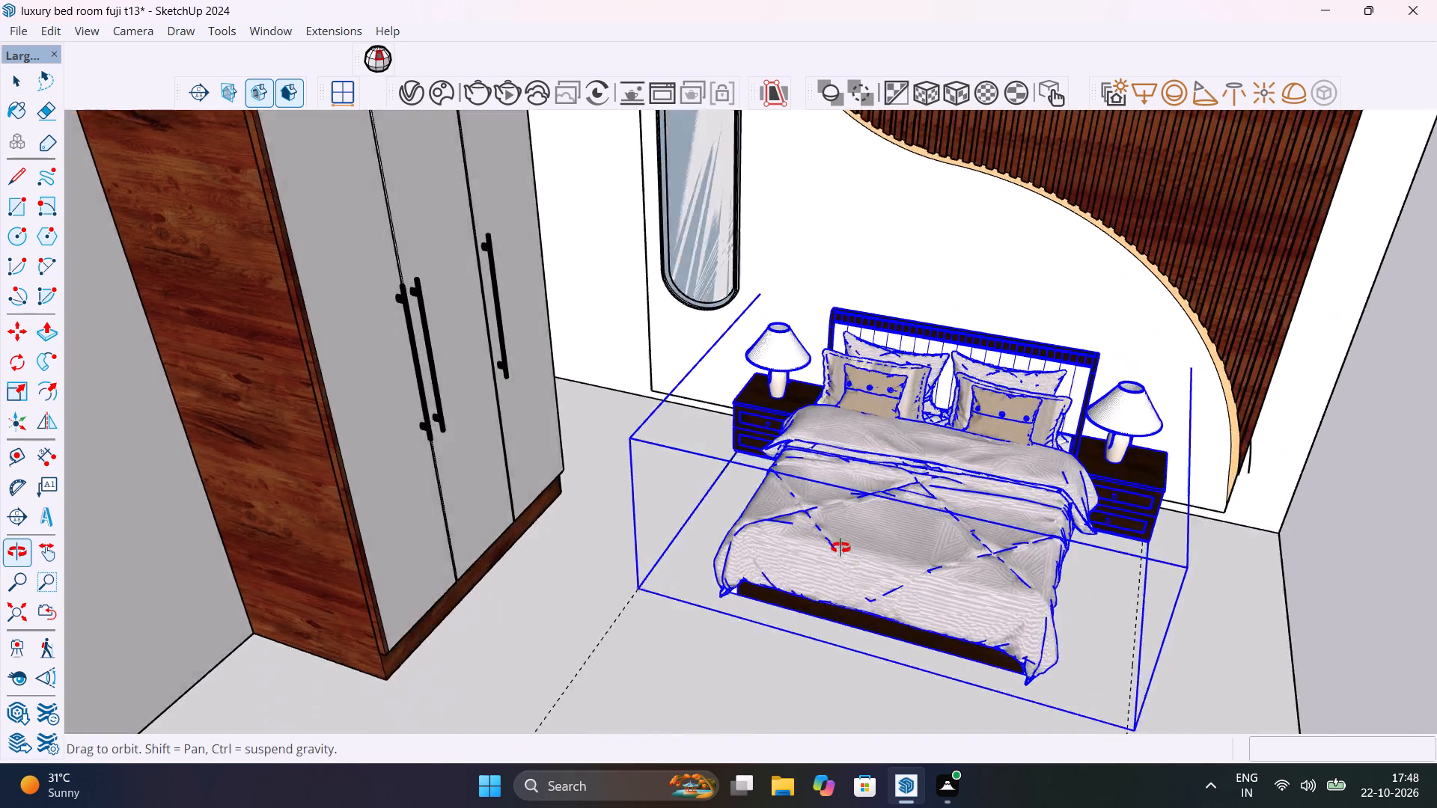
middle_click_drag(840, 548, 677, 529)
scroll(799, 532, "down", 5)
middle_click_drag(866, 551, 854, 527)
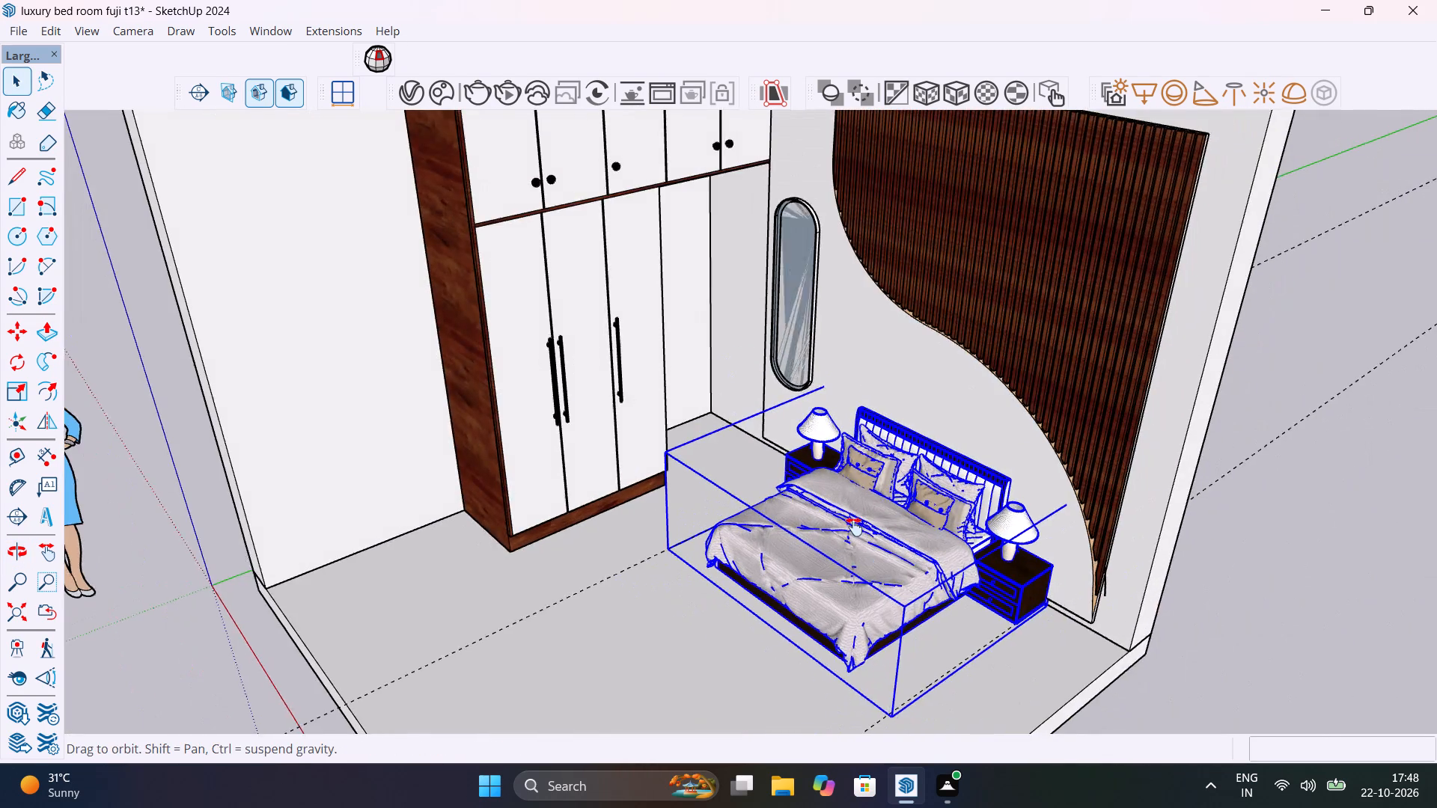
middle_click_drag(854, 527, 728, 423)
scroll(728, 423, "up", 1)
key("t")
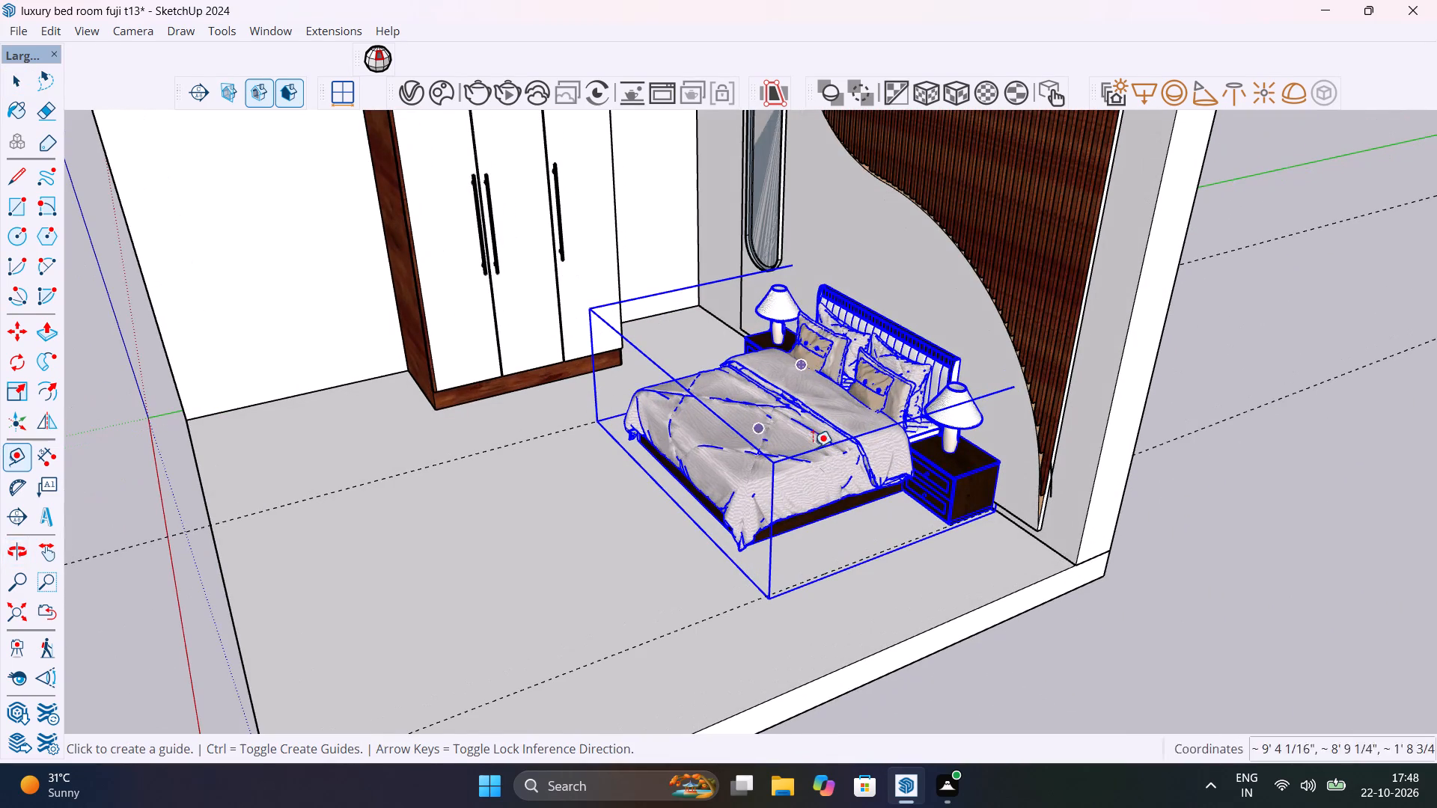
left_click(1014, 525)
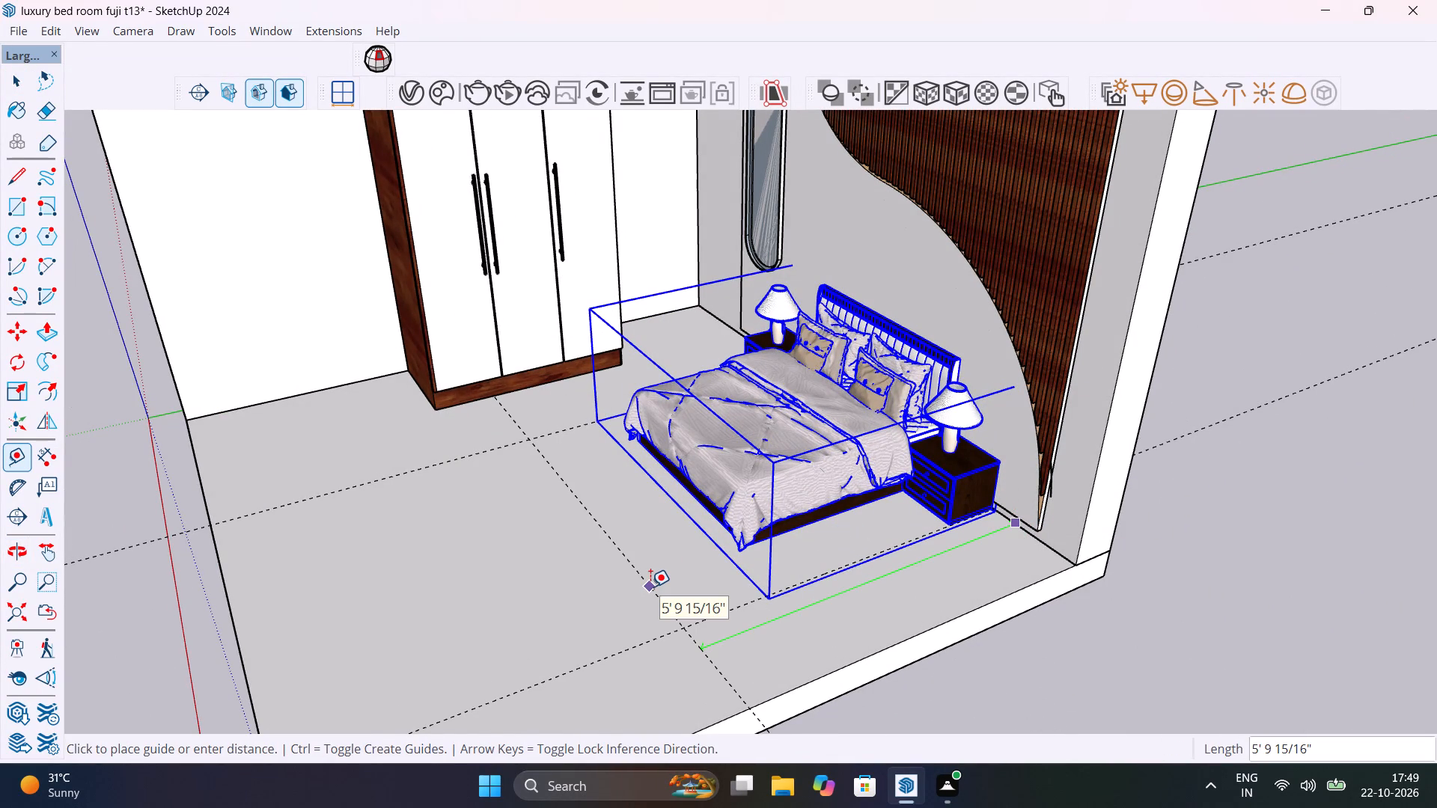
type("6'")
key("Return")
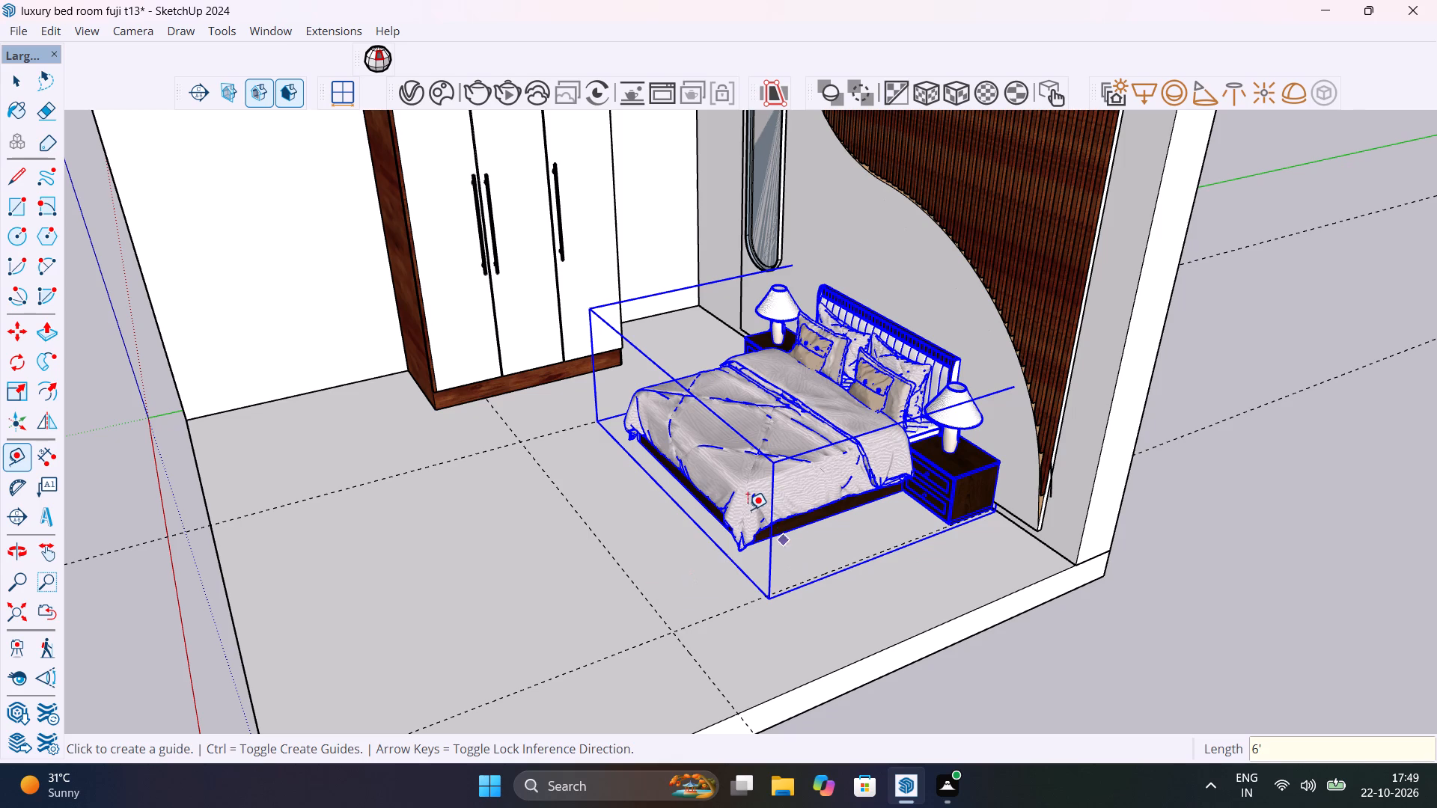
Stretch the bed set lengthwise from its foot end out to the 6' guide, and clear the selection.
key("space")
type("S")
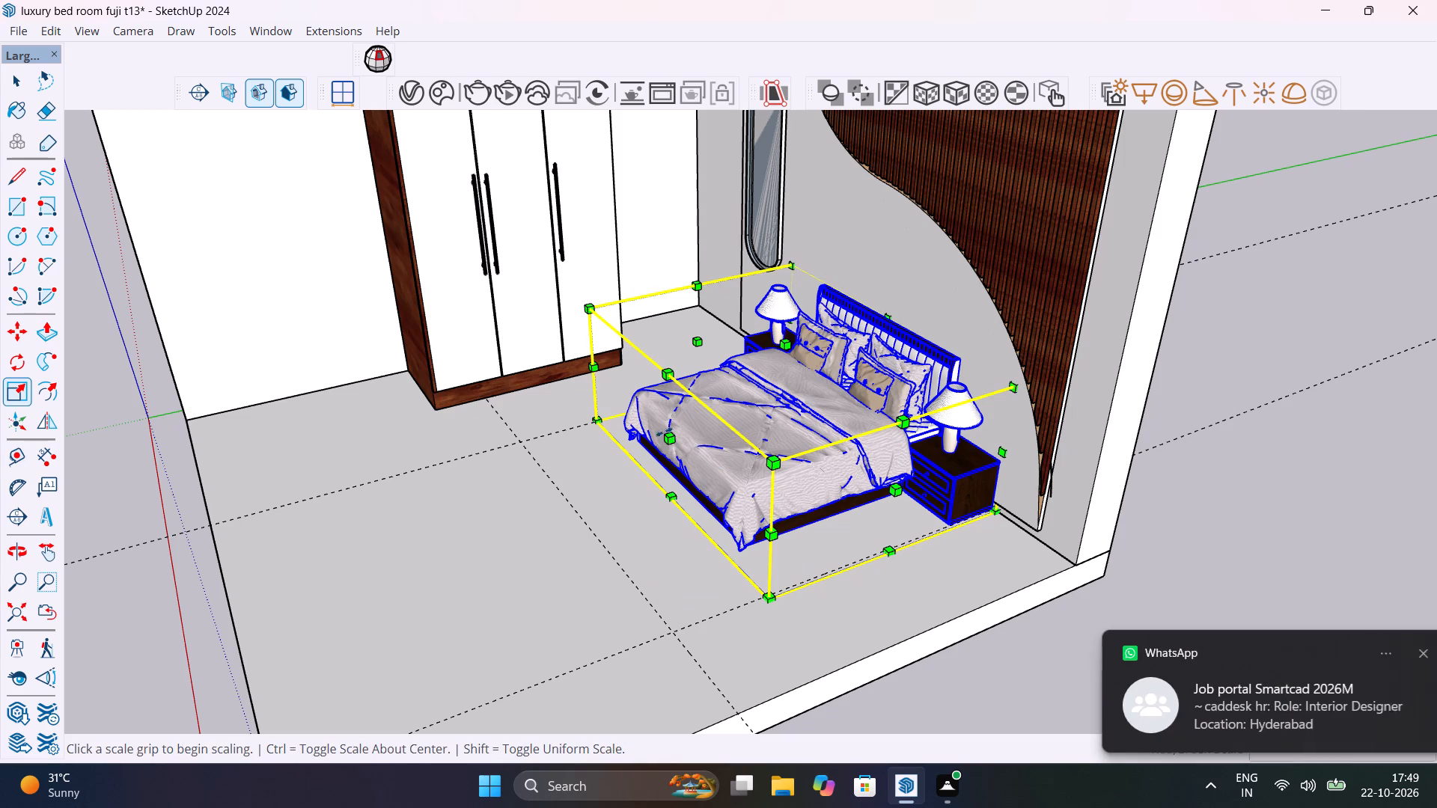
left_click(668, 439)
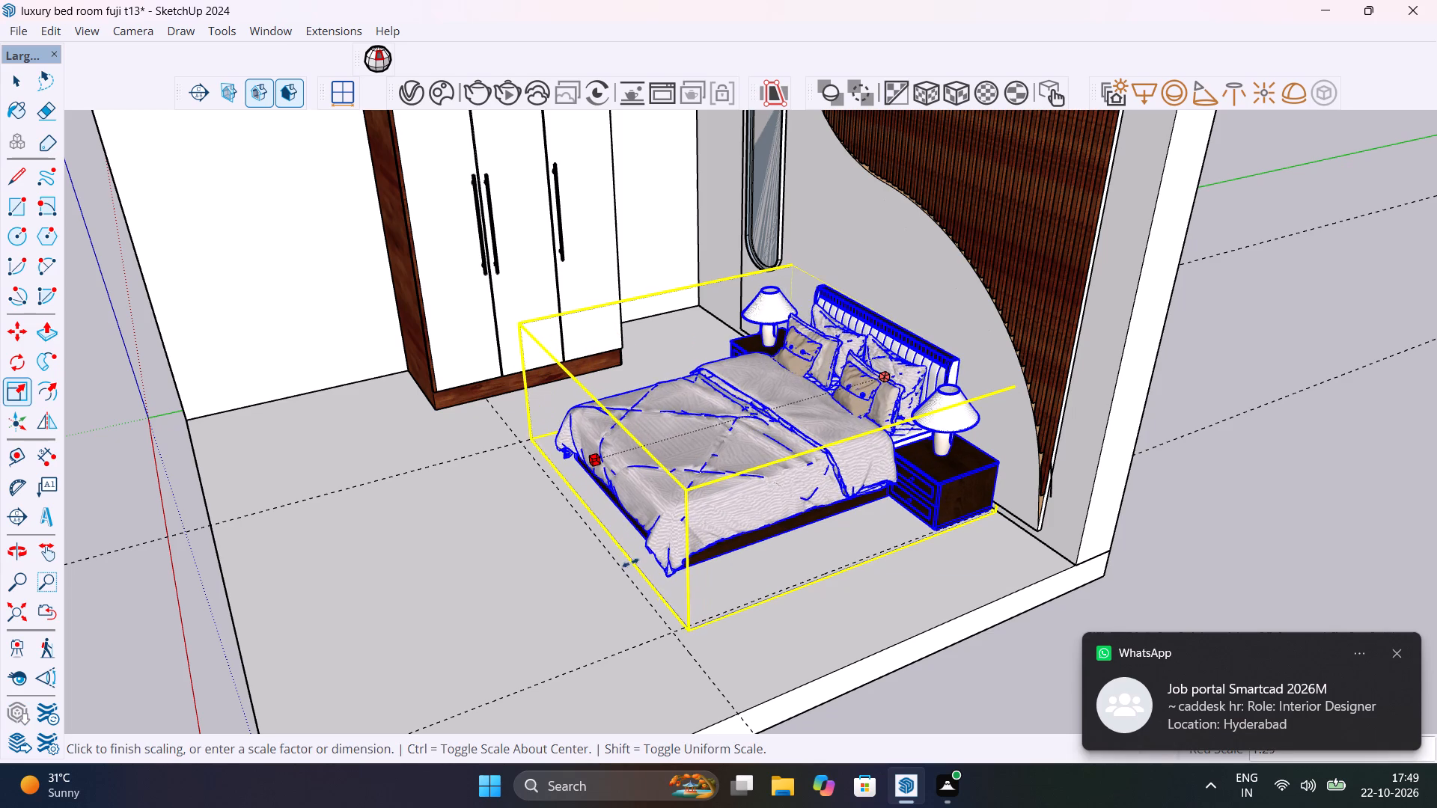
left_click(629, 578)
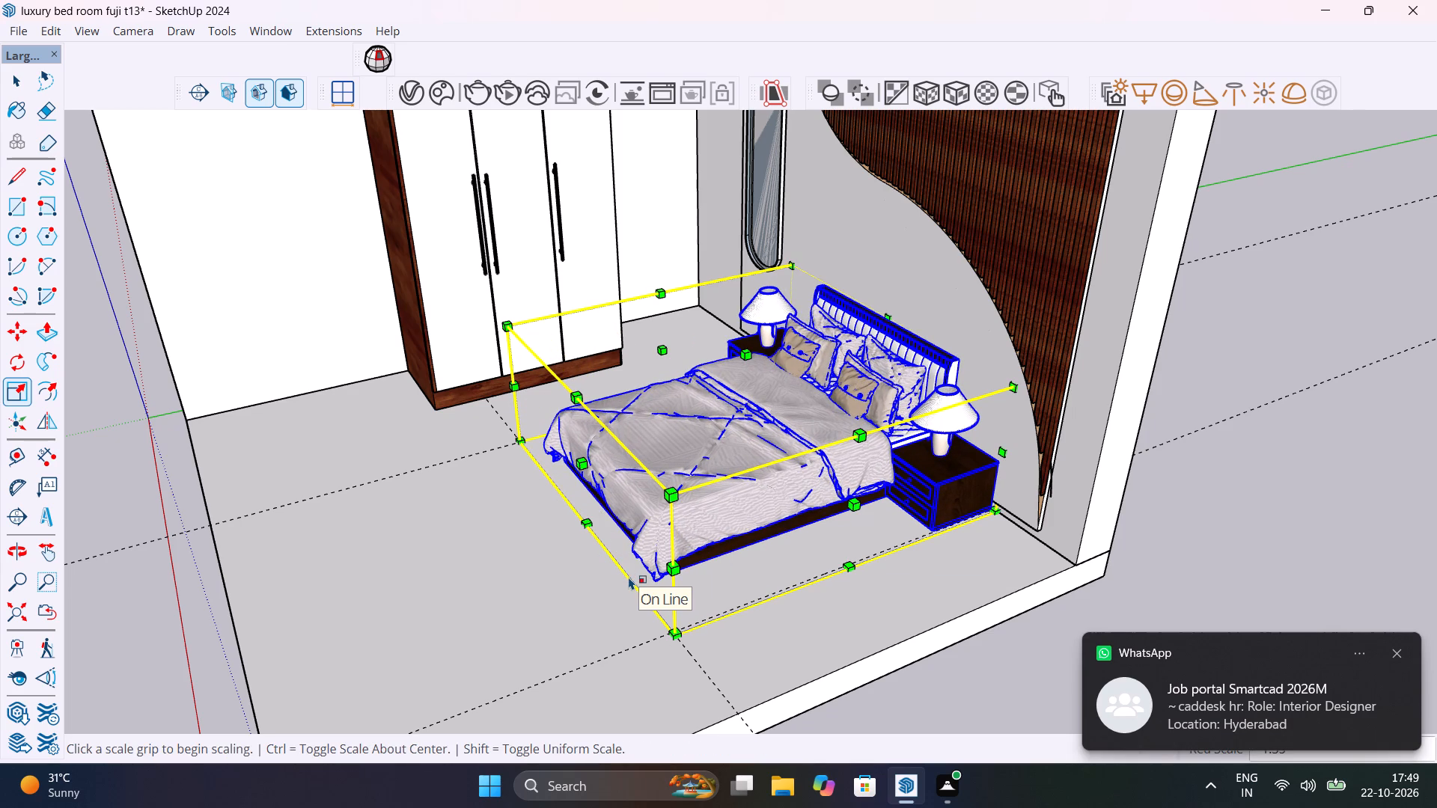
scroll(673, 573, "down", 2)
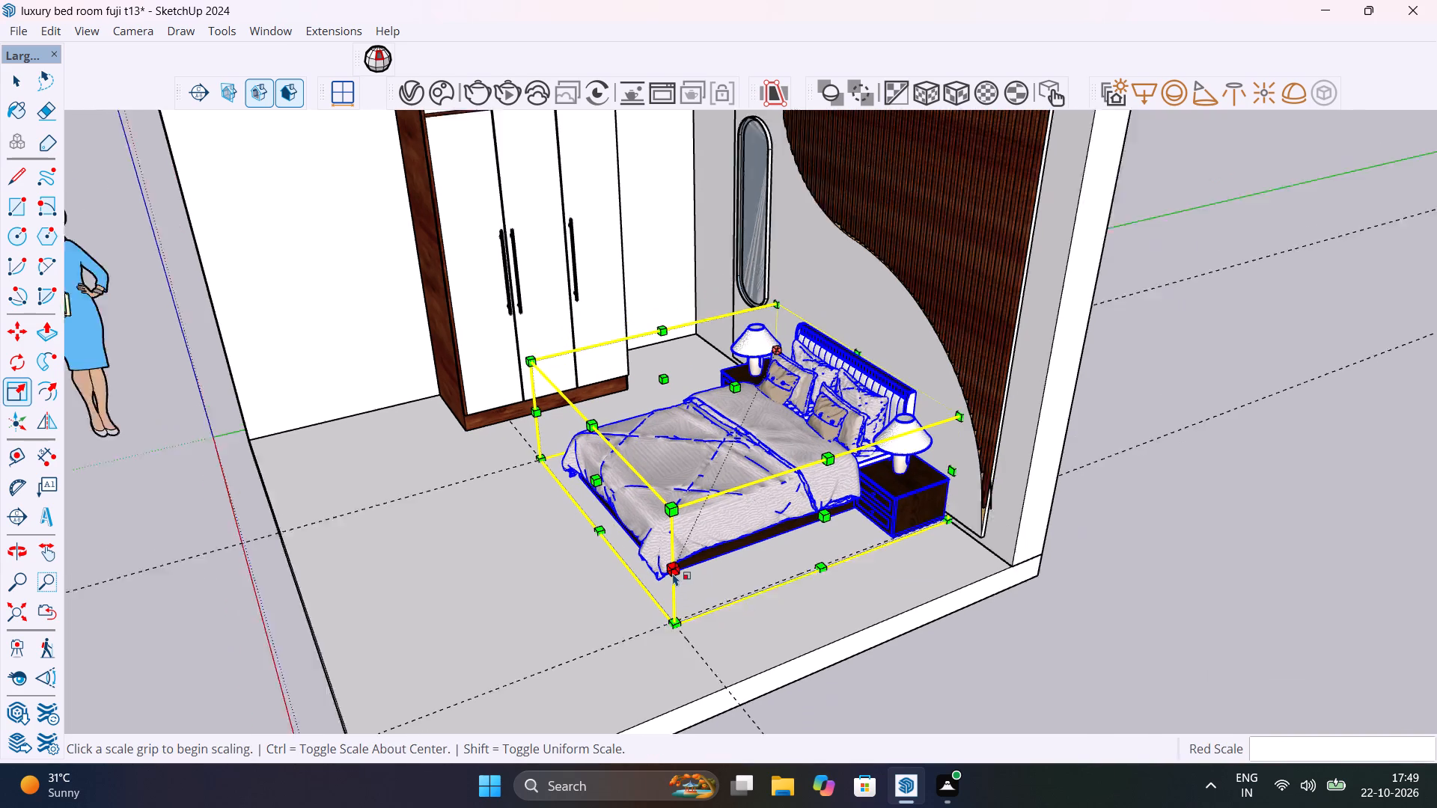
scroll(673, 573, "down", 2)
key("space")
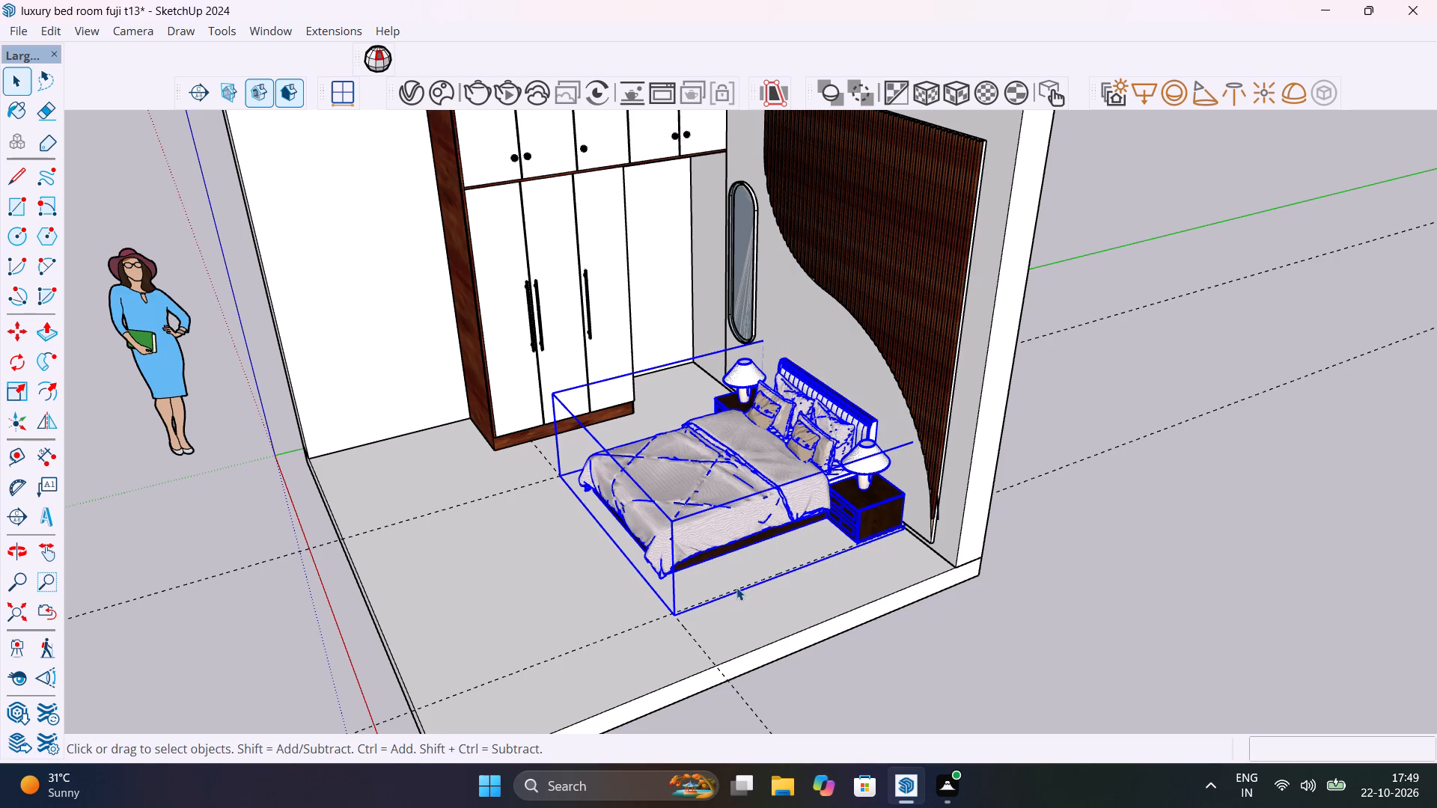
scroll(756, 616, "down", 5)
left_click(864, 674)
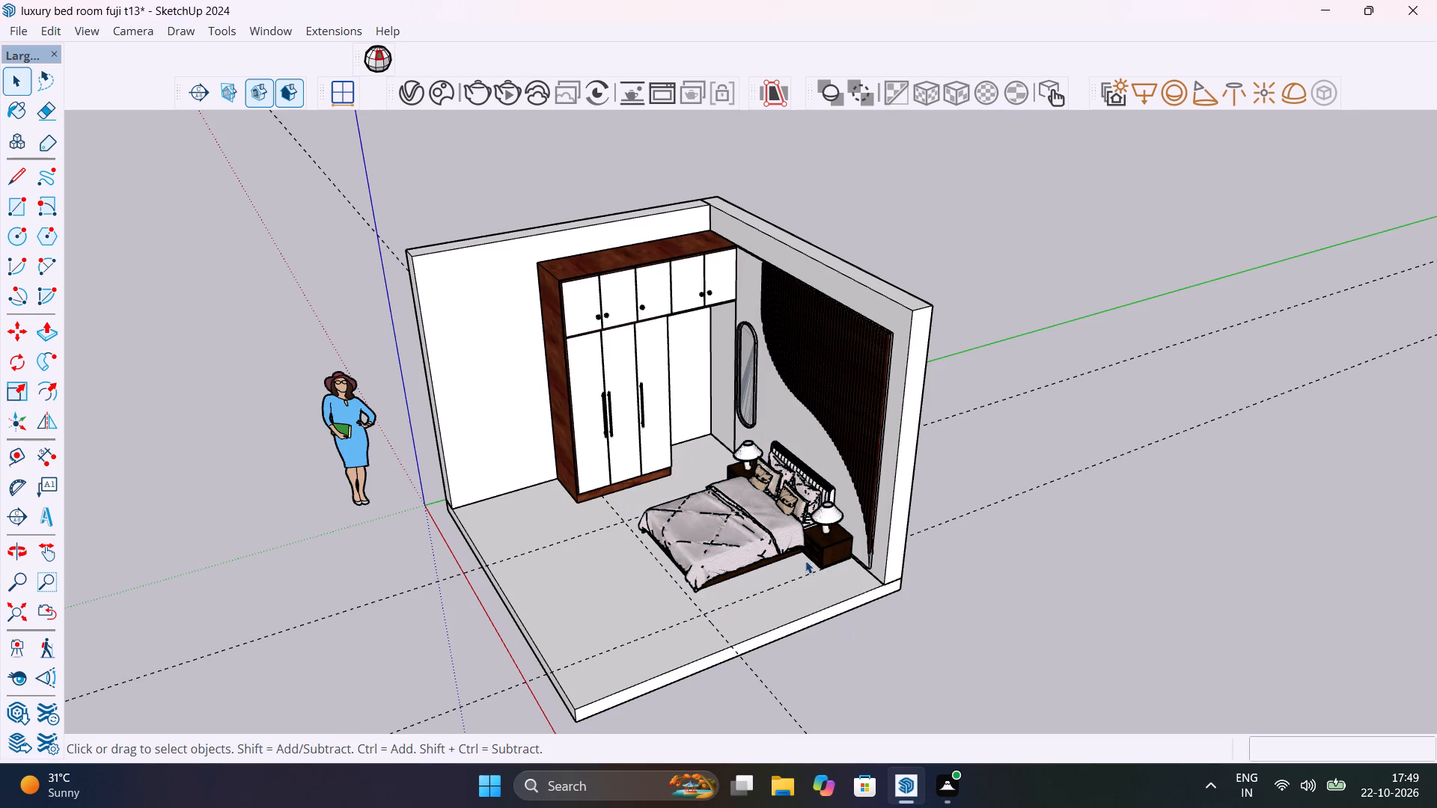
Examine the bed's placement and proportions against the wardrobe, mirror and slatted wall.
middle_click_drag(787, 571, 1002, 623)
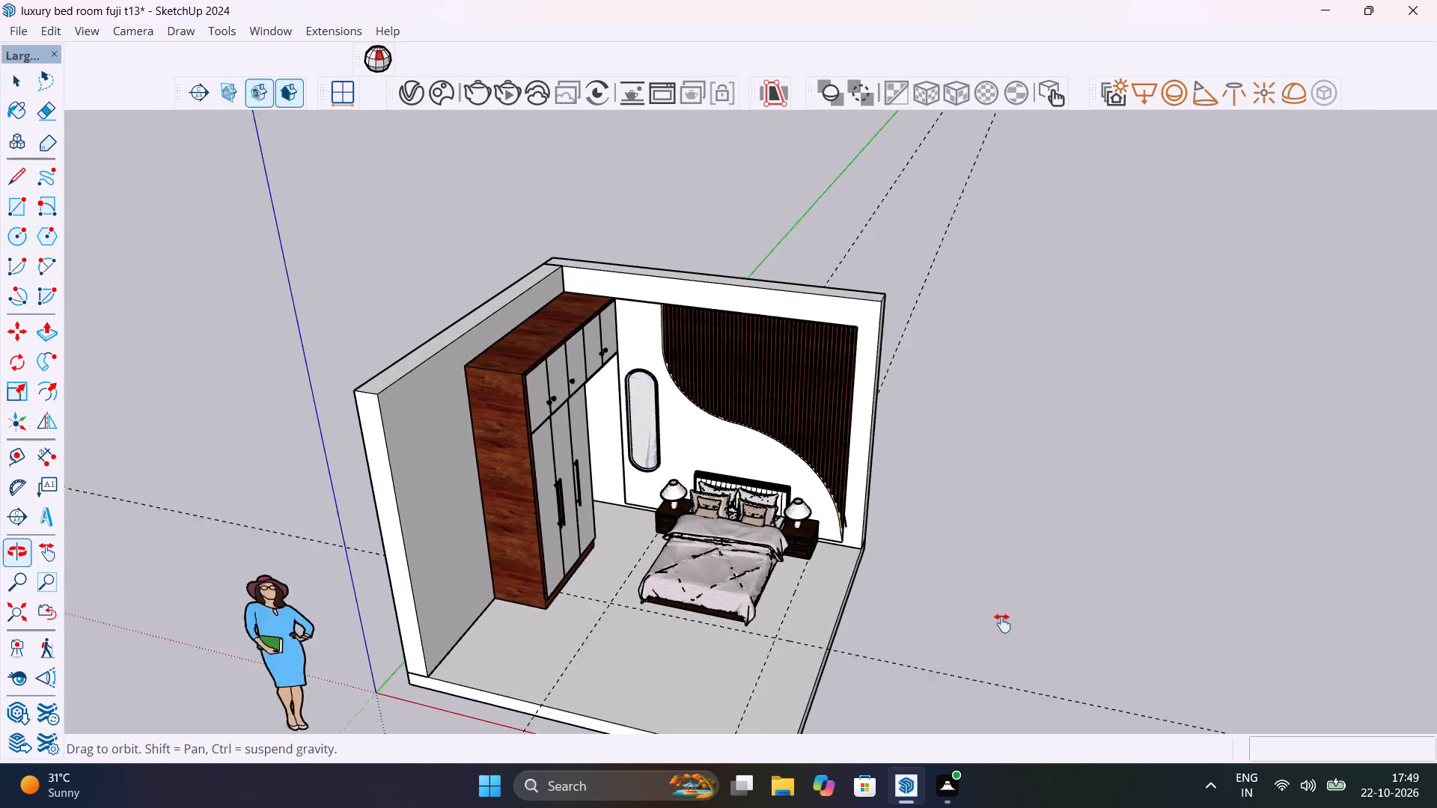
middle_click_drag(1002, 623, 971, 685)
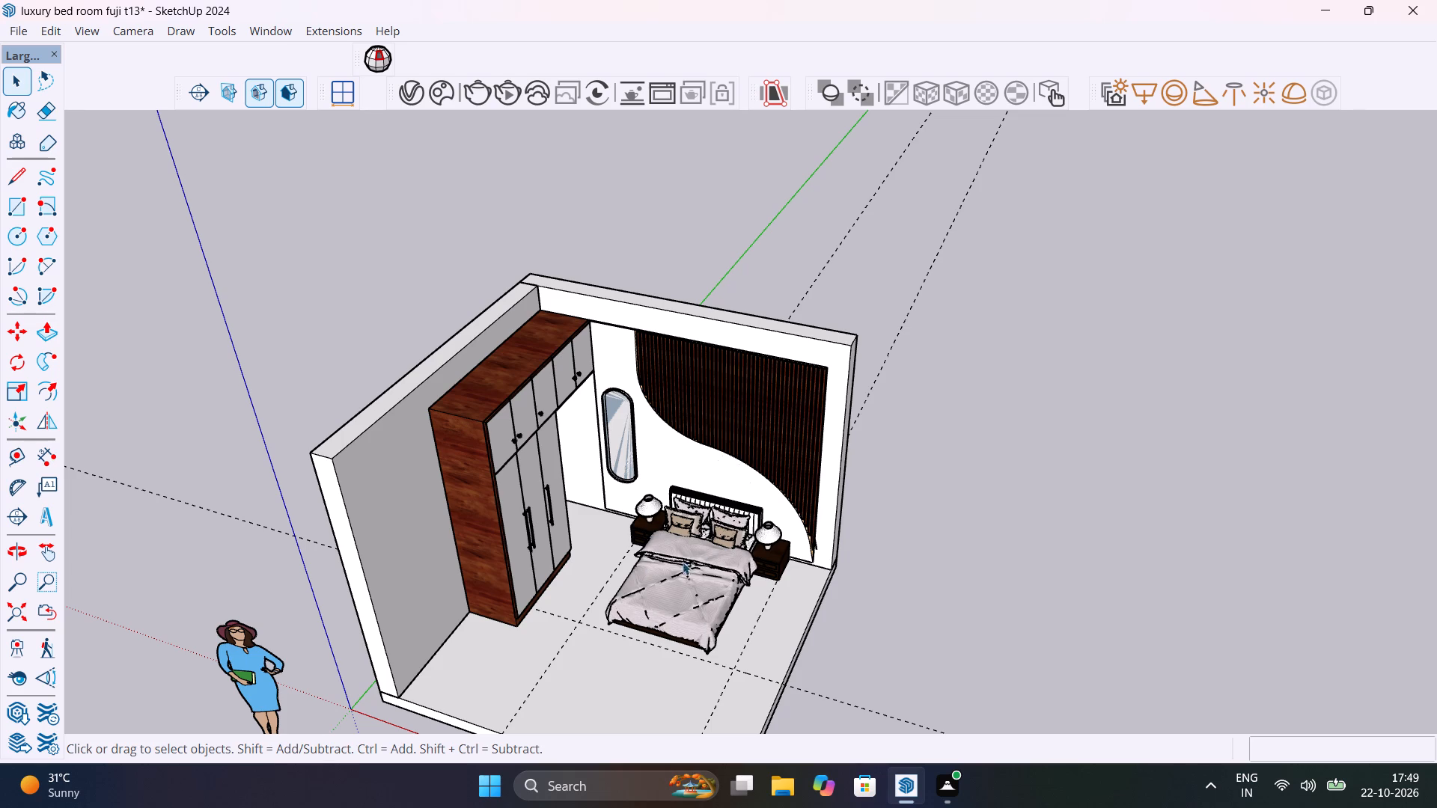
scroll(761, 578, "up", 4)
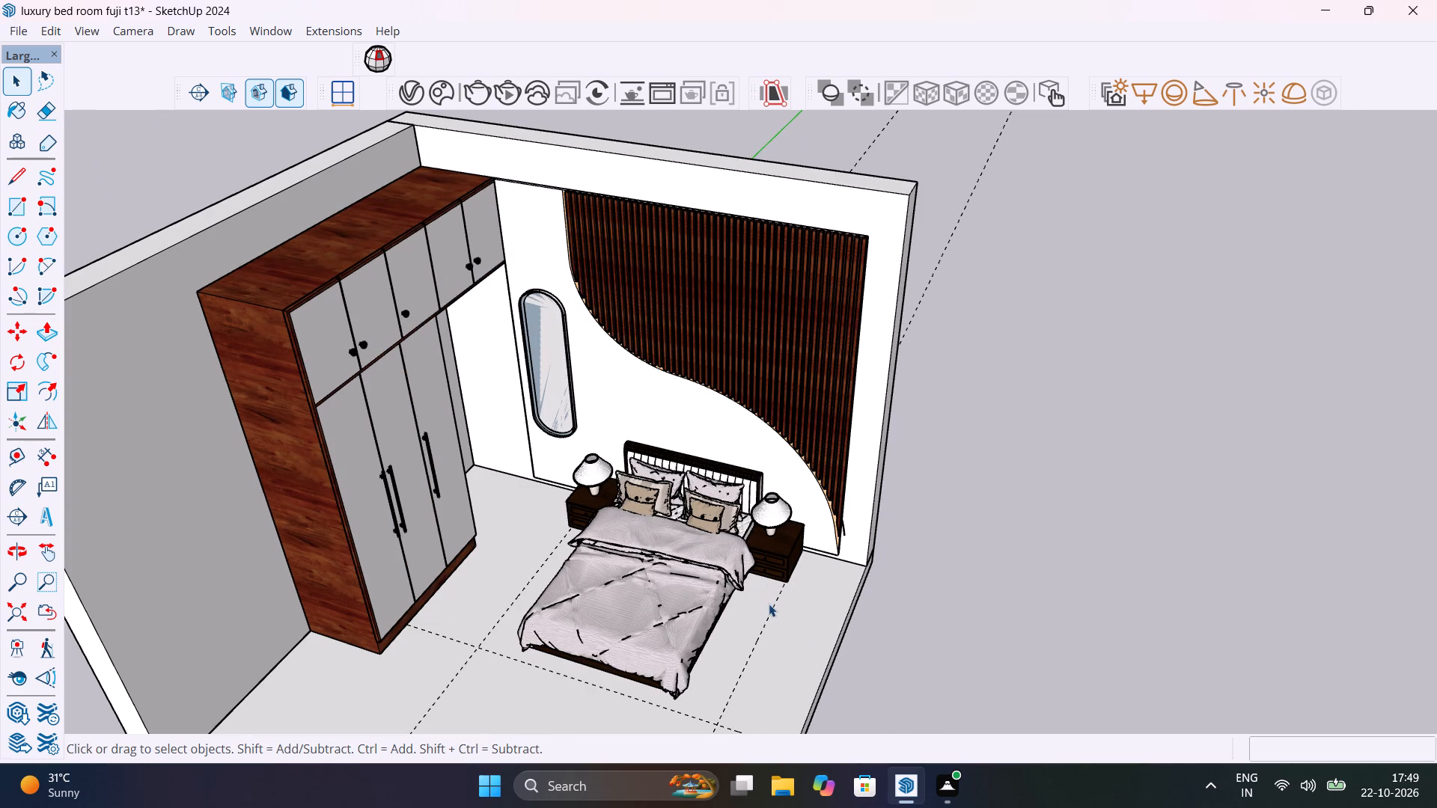
scroll(768, 616, "down", 3)
middle_click_drag(734, 665, 900, 548)
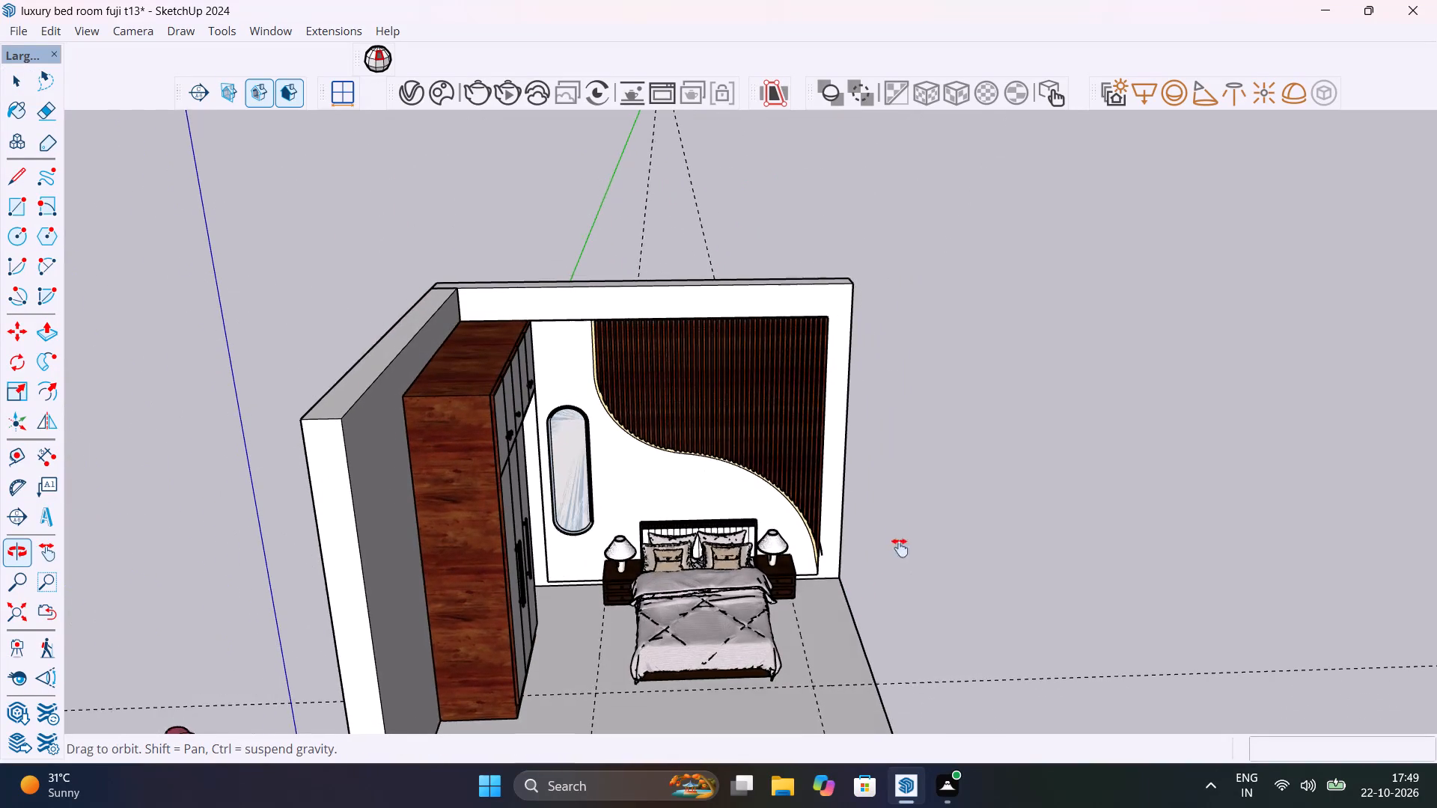
middle_click_drag(900, 548, 855, 438)
scroll(855, 438, "up", 1)
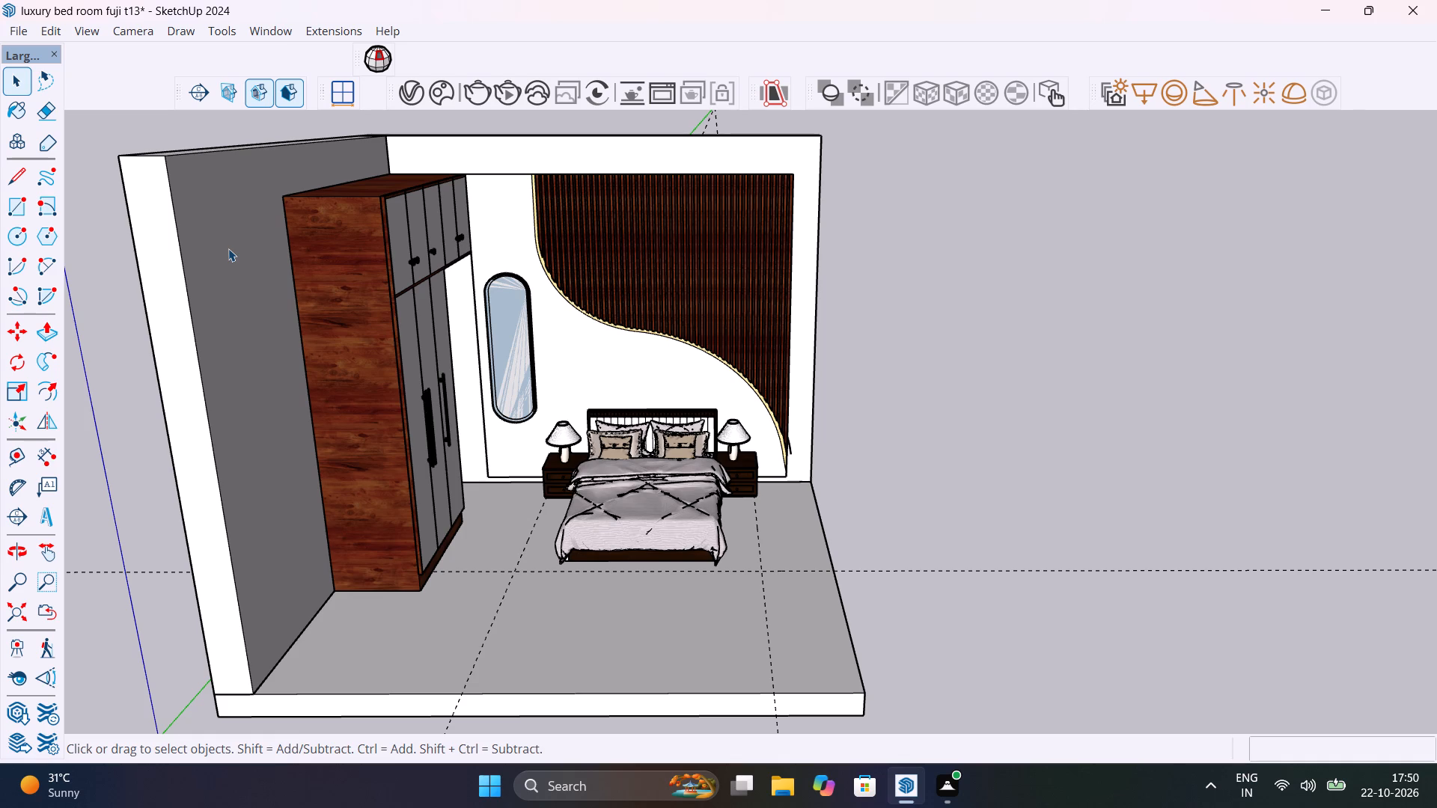
Unhide the hidden side wall with the window.
left_click(52, 25)
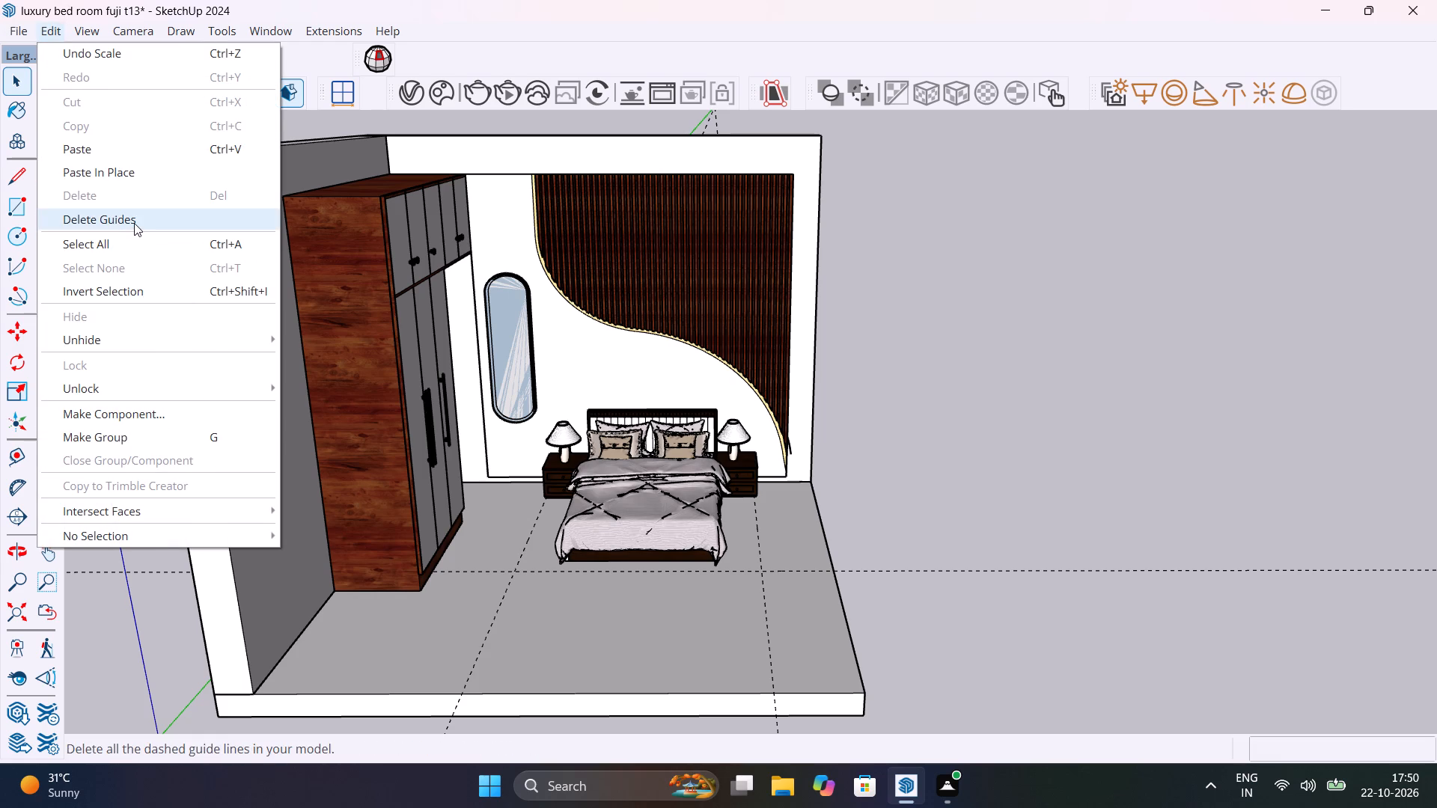
left_click(325, 391)
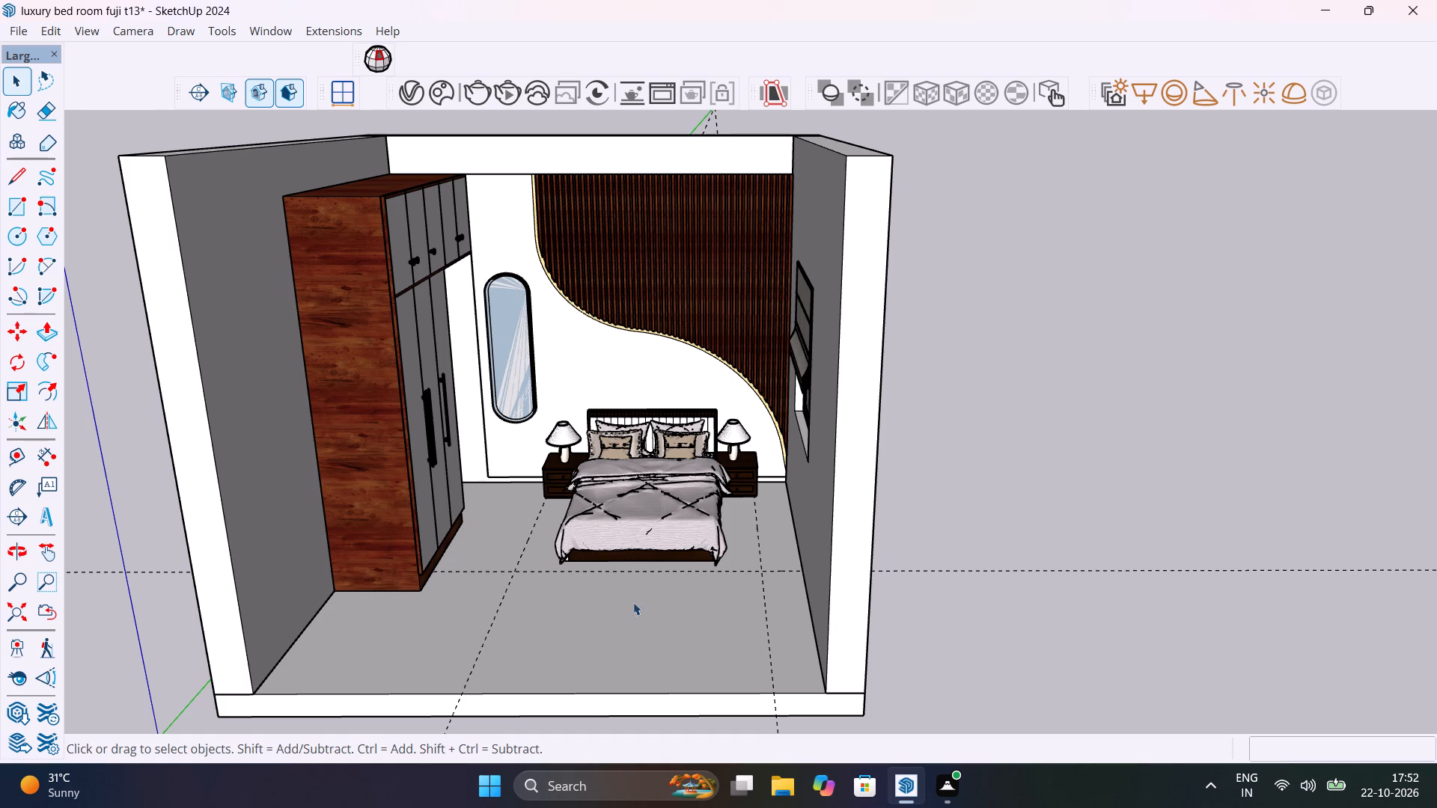
Inspect the bedroom through its open front, checking the window wall against the bed and slatted wall.
scroll(760, 611, "down", 3)
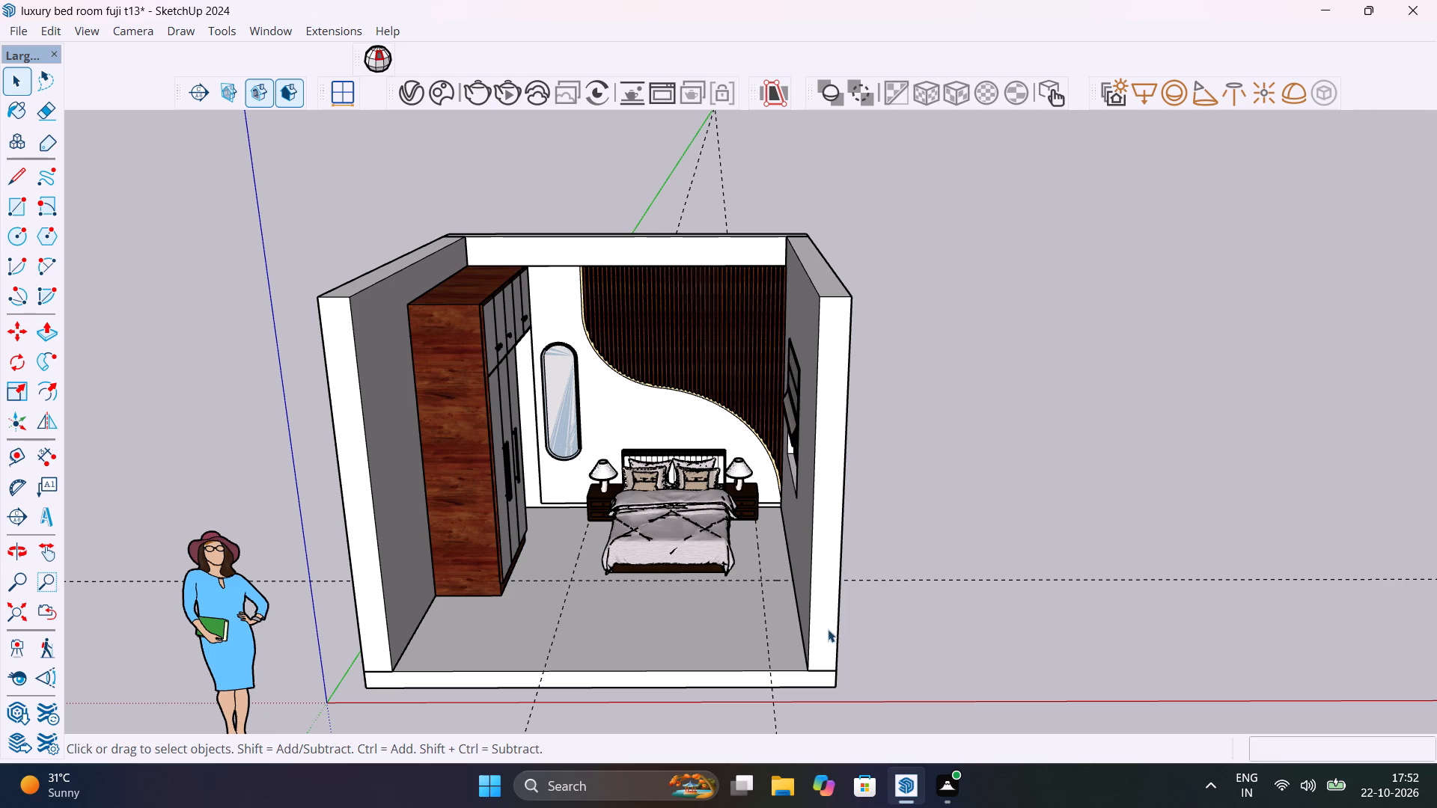
scroll(828, 629, "down", 3)
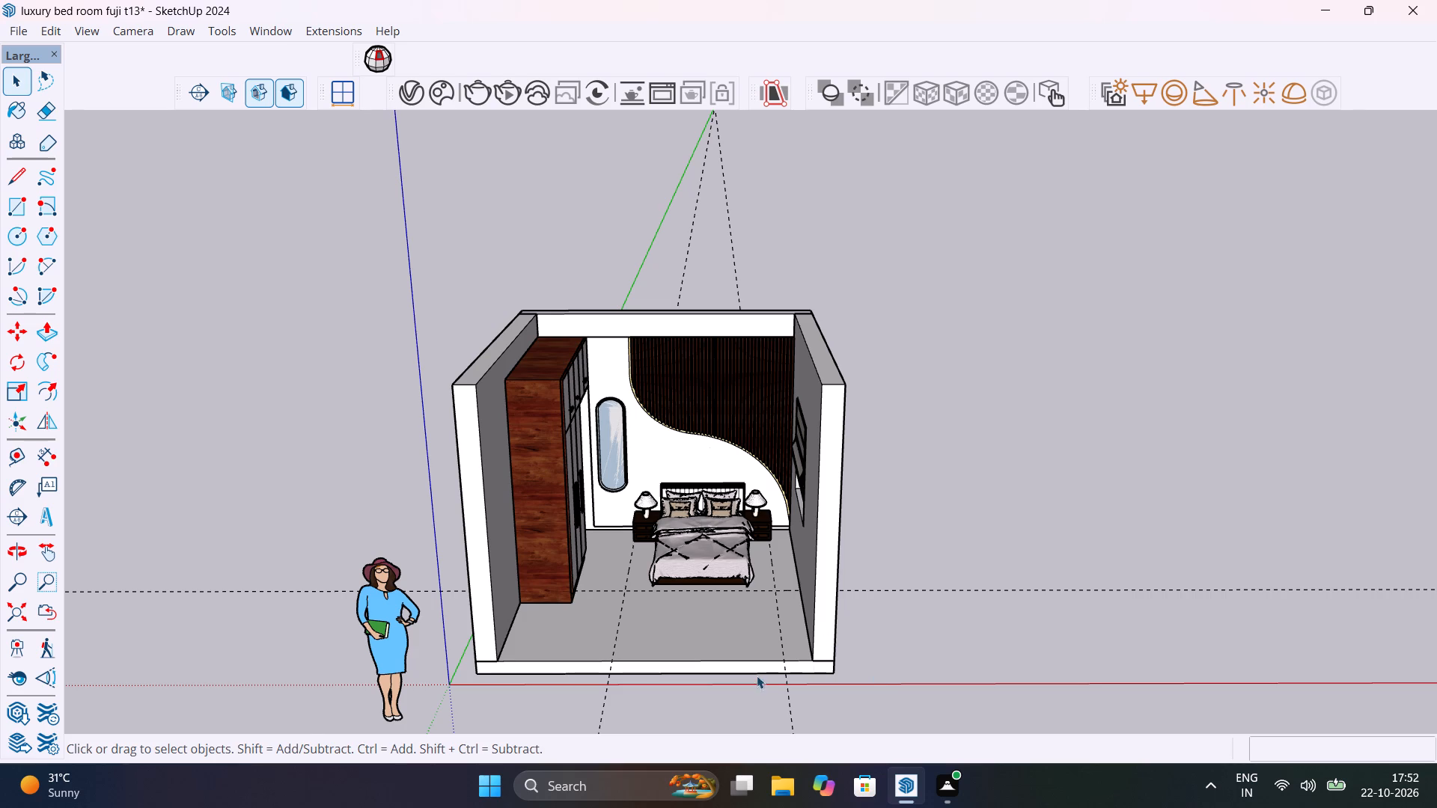
scroll(765, 670, "up", 2)
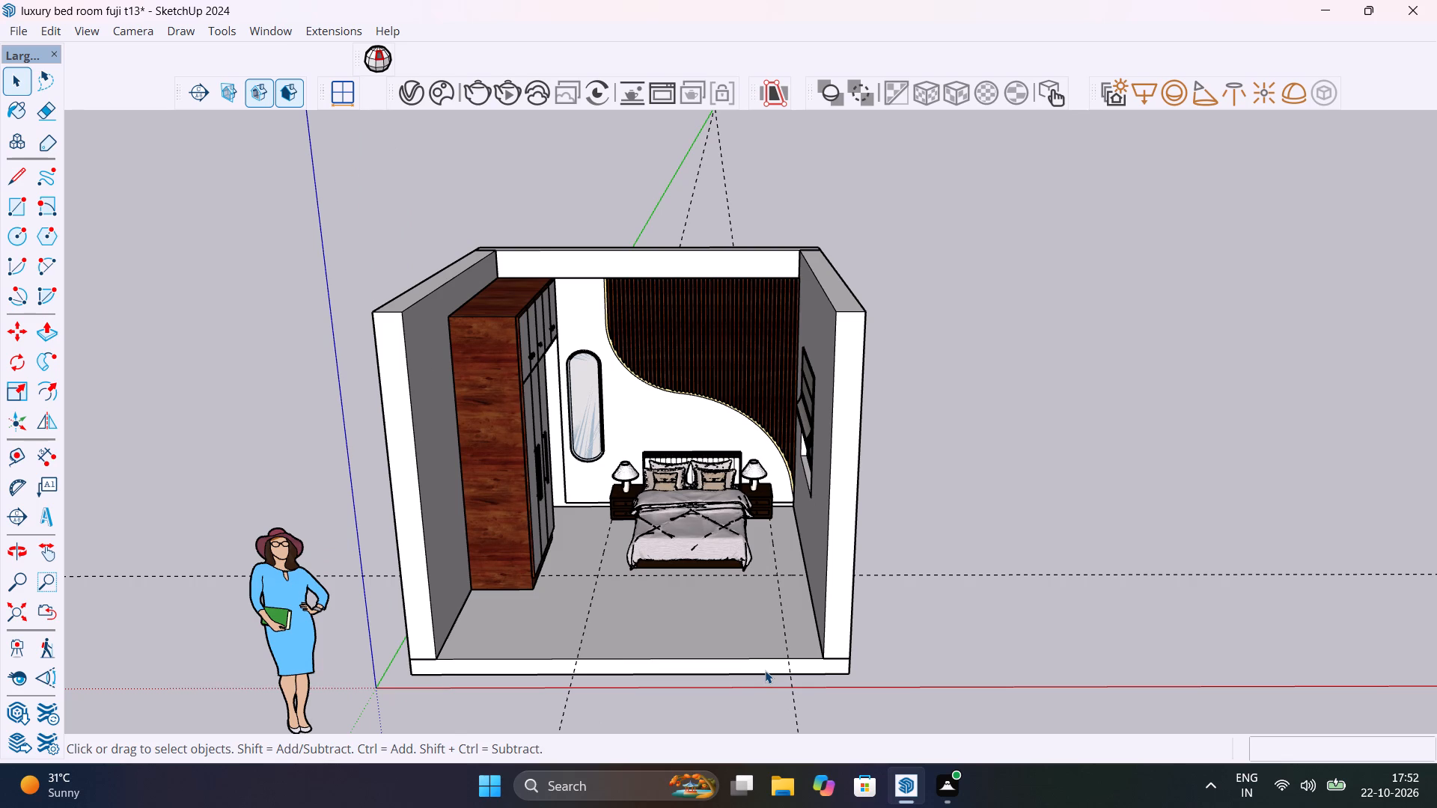
scroll(765, 670, "down", 8)
scroll(765, 670, "up", 5)
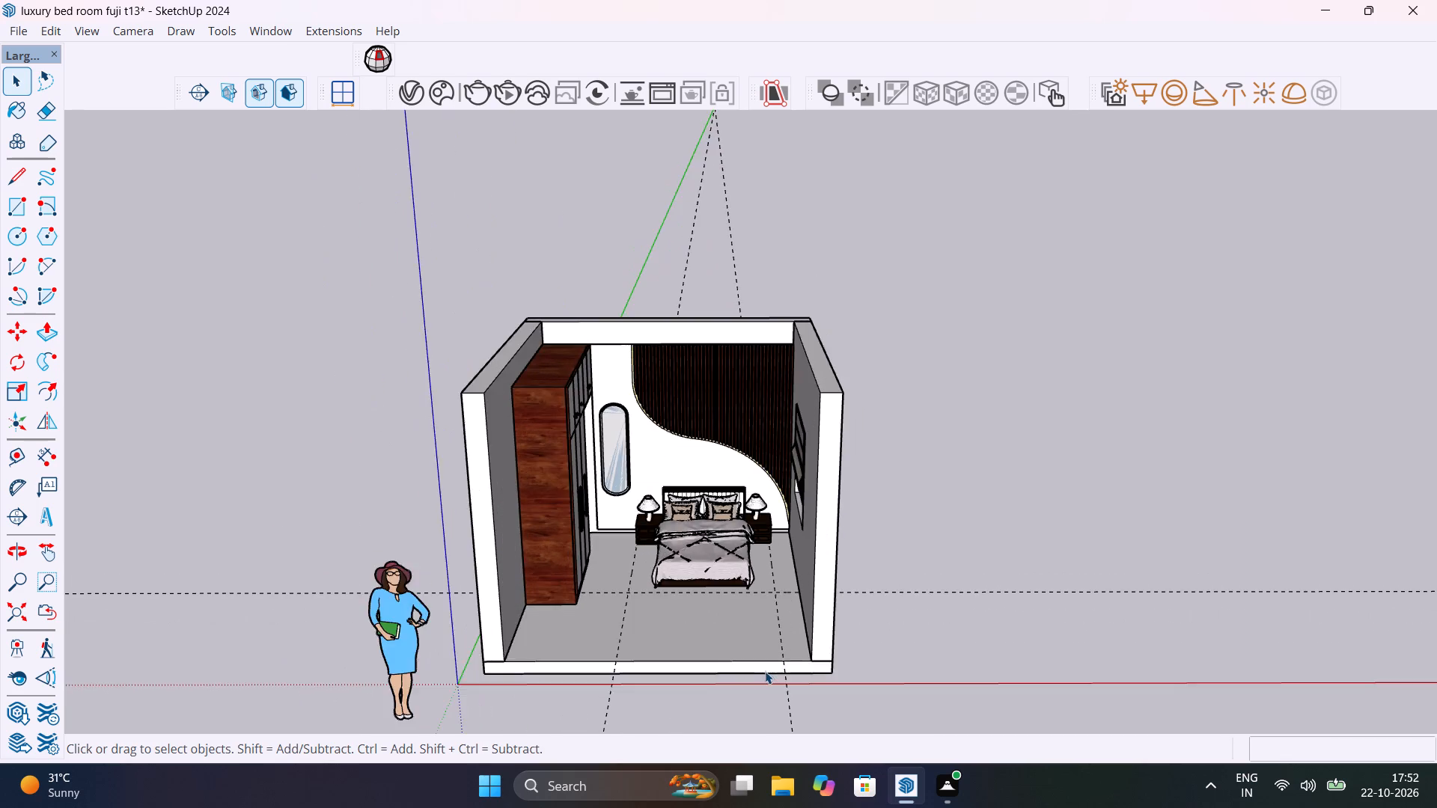
scroll(765, 671, "up", 8)
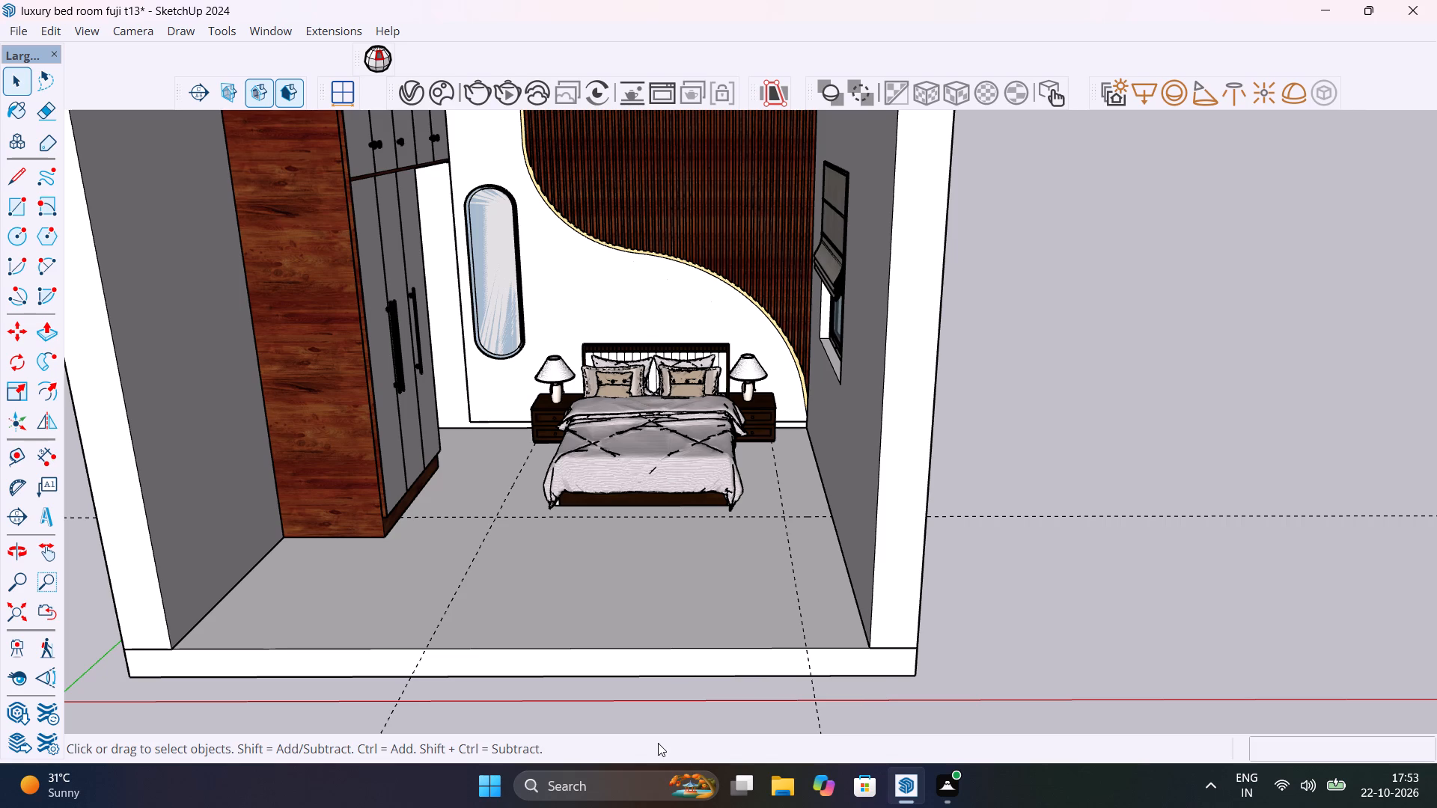
scroll(669, 764, "down", 3)
scroll(669, 760, "up", 8)
scroll(698, 694, "down", 8)
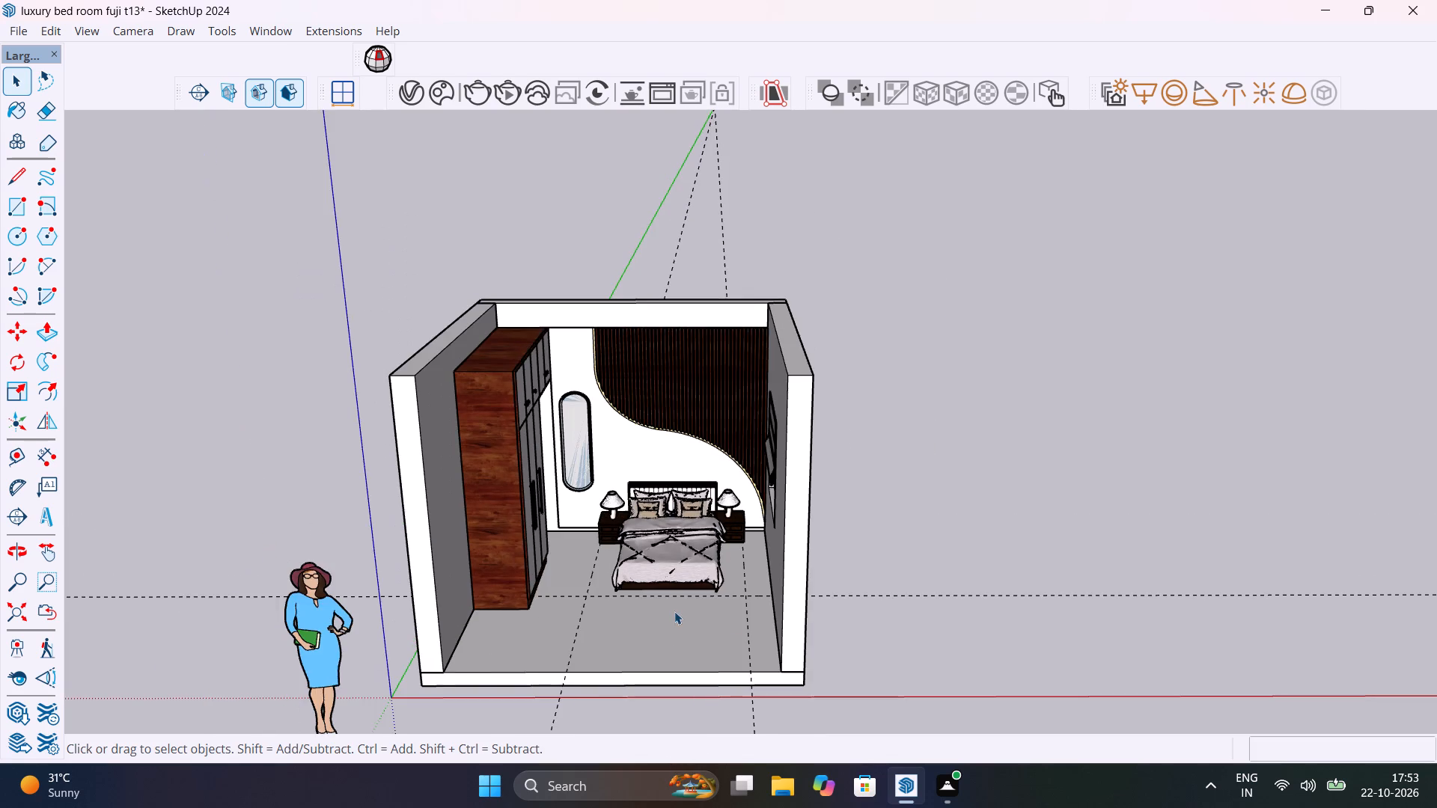
scroll(674, 611, "up", 4)
Copy the floor slab 10' 6" straight up onto the tops of the walls as the ceiling, and clear the selection.
middle_click_drag(716, 655, 647, 673)
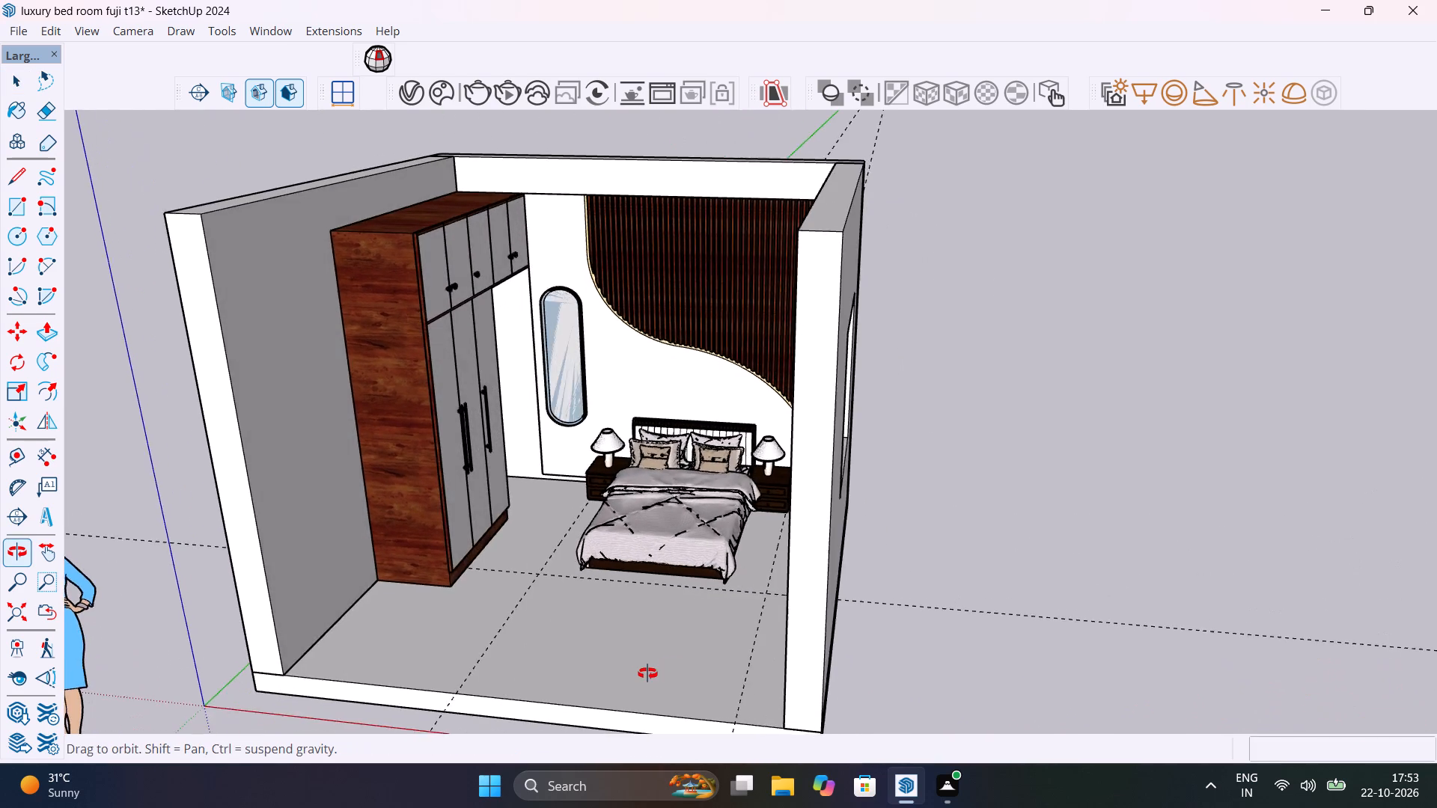
middle_click_drag(647, 673, 724, 671)
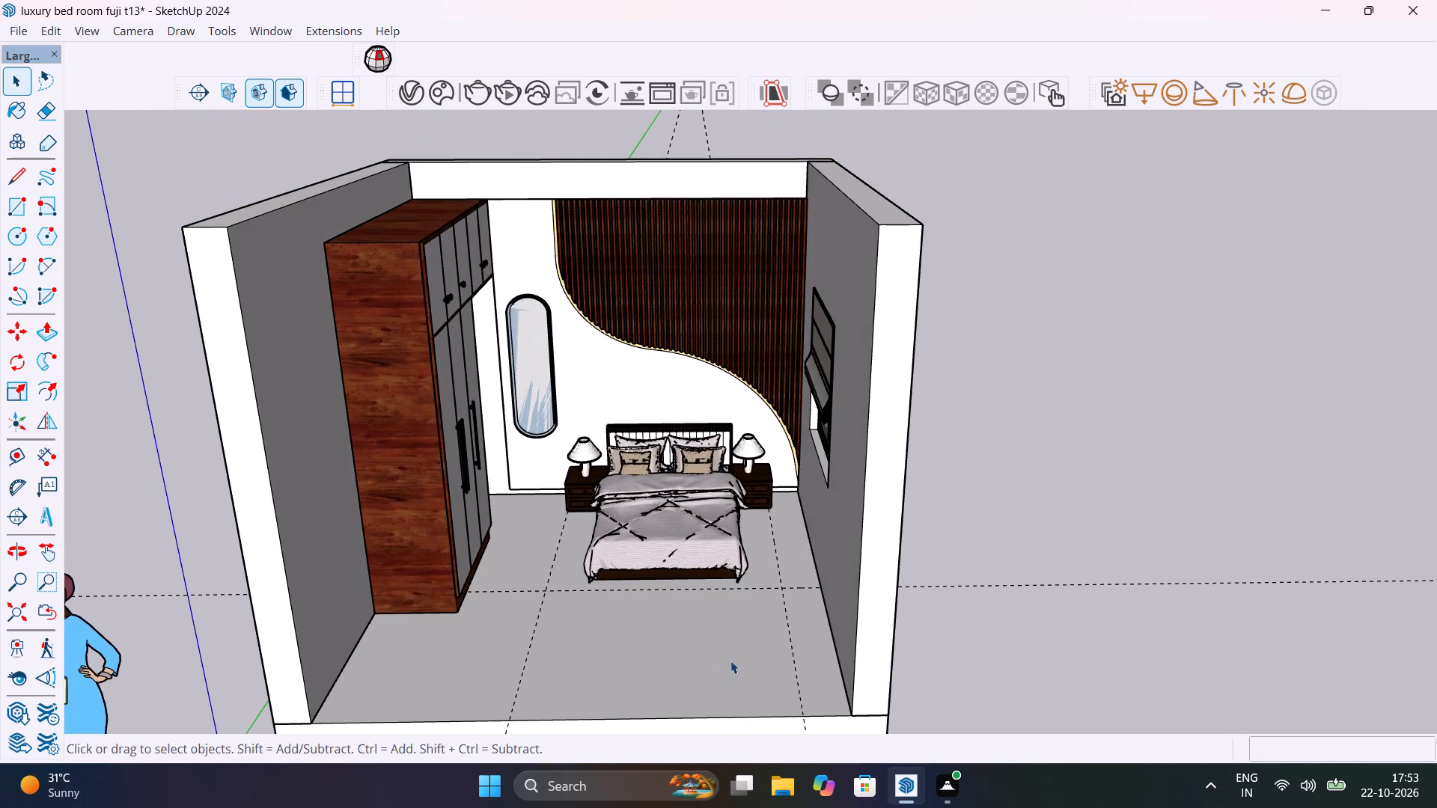
middle_click_drag(744, 624, 772, 590, "shift")
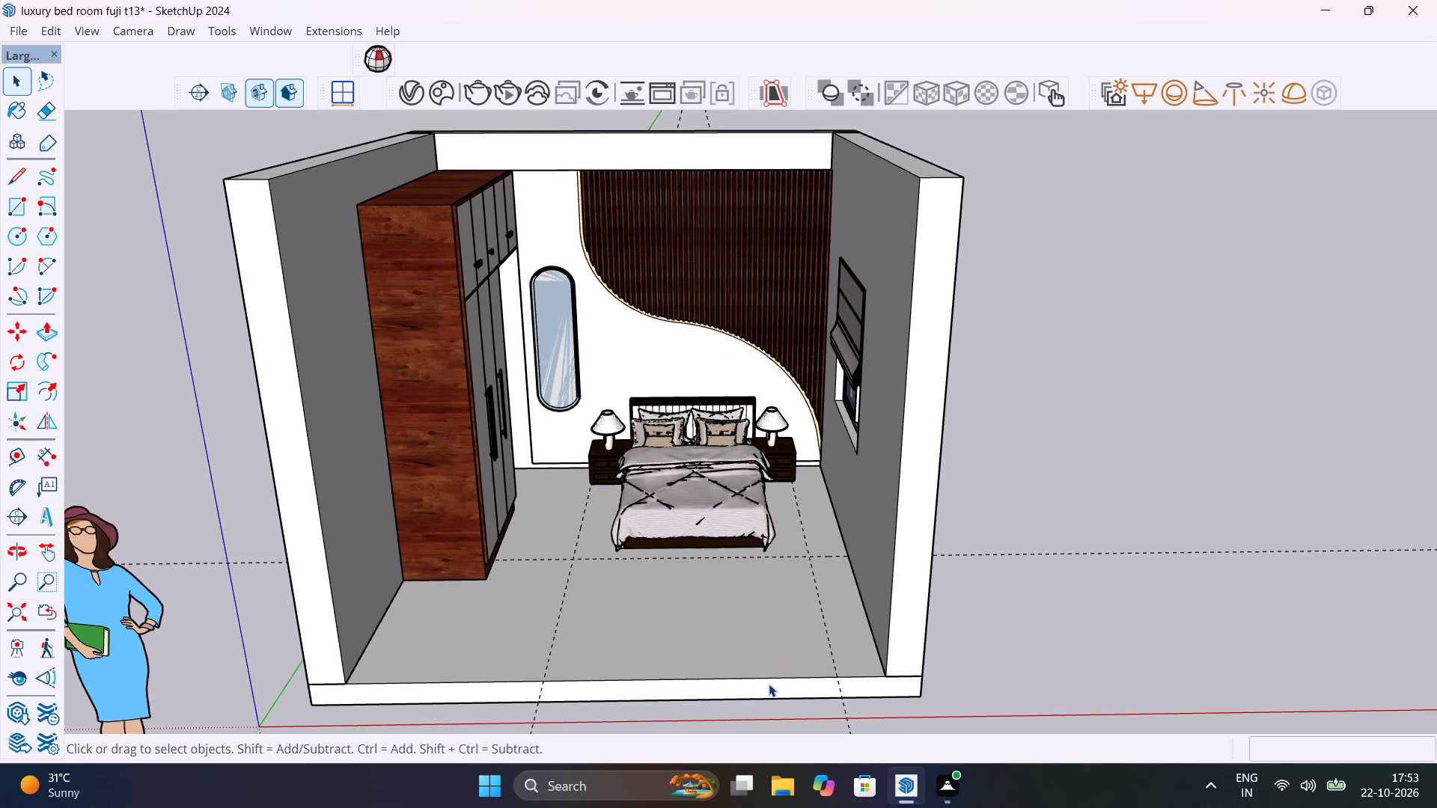
left_click(769, 683)
key("m")
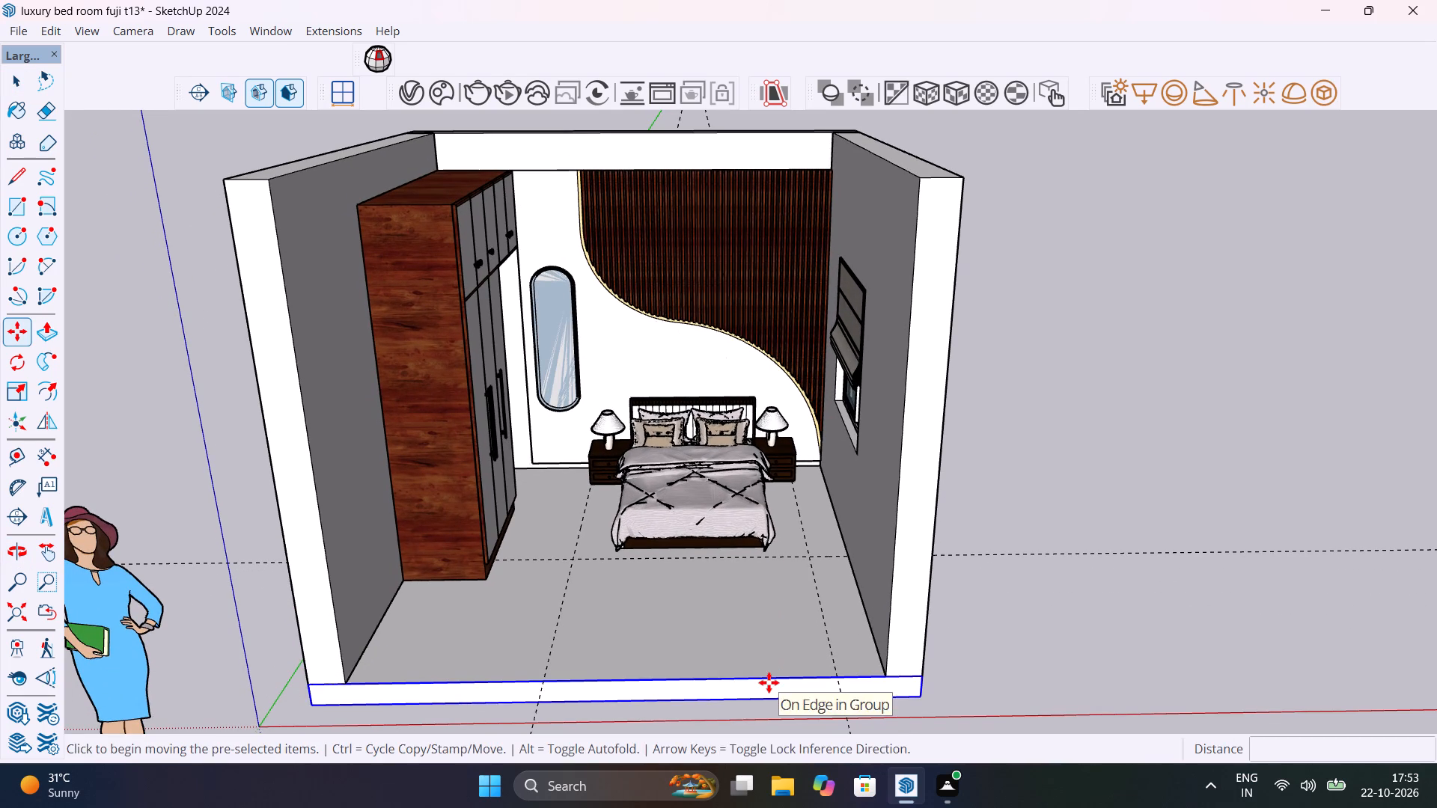
left_click(312, 707)
scroll(314, 319, "down", 6)
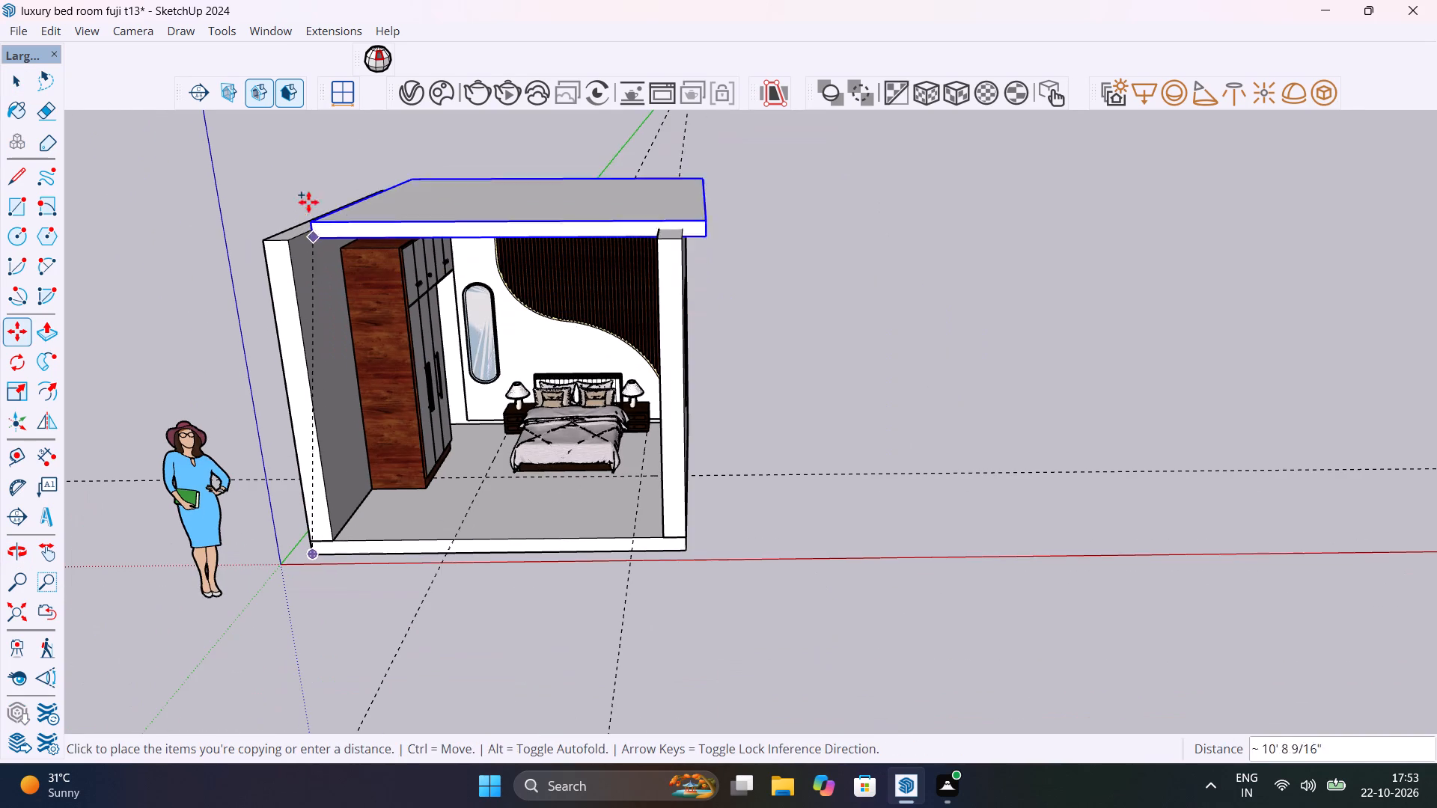
left_click(269, 236)
key("space")
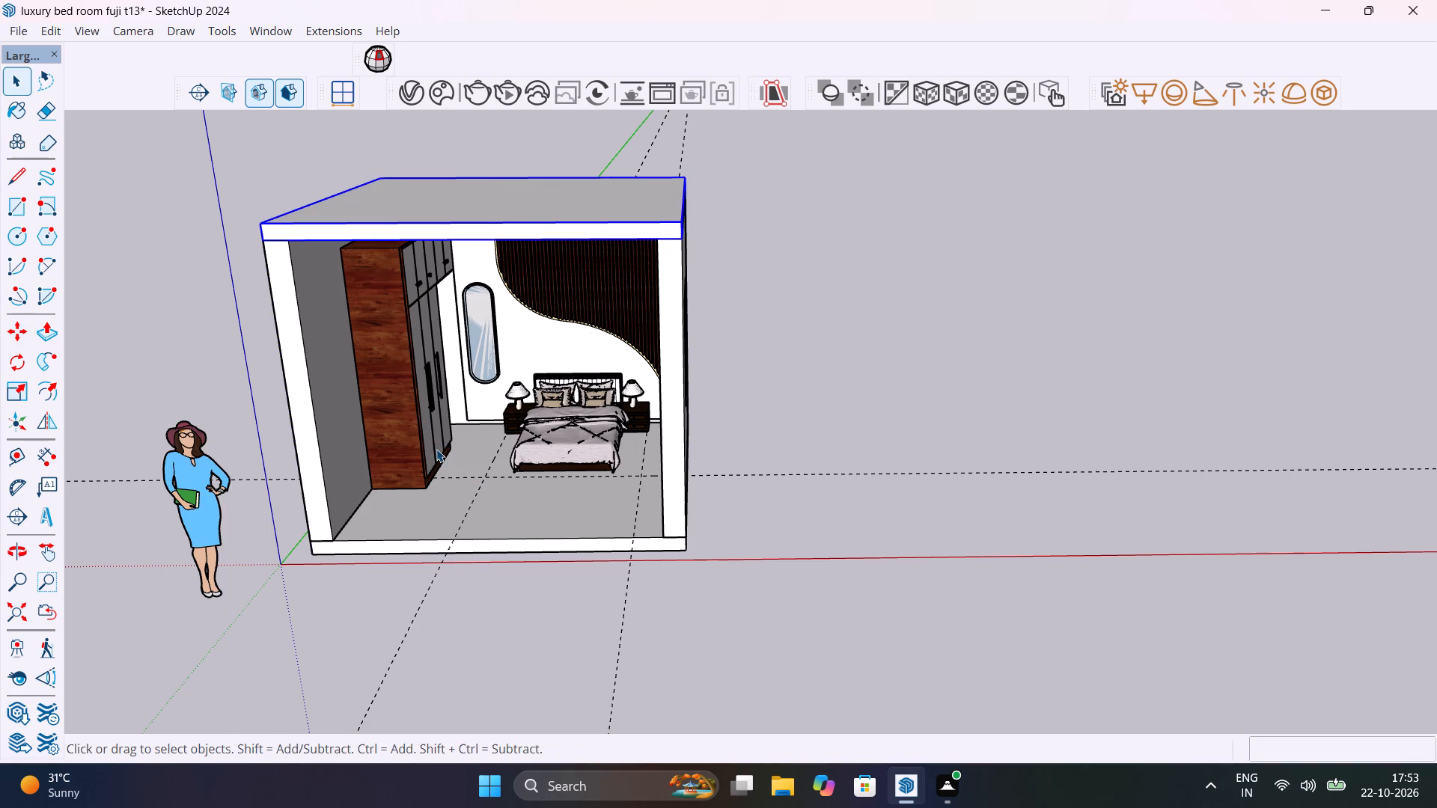
left_click(759, 385)
Examine the enclosed room from above, below and the front, checking the ceiling against the walls and wardrobe.
middle_click_drag(759, 385, 836, 498)
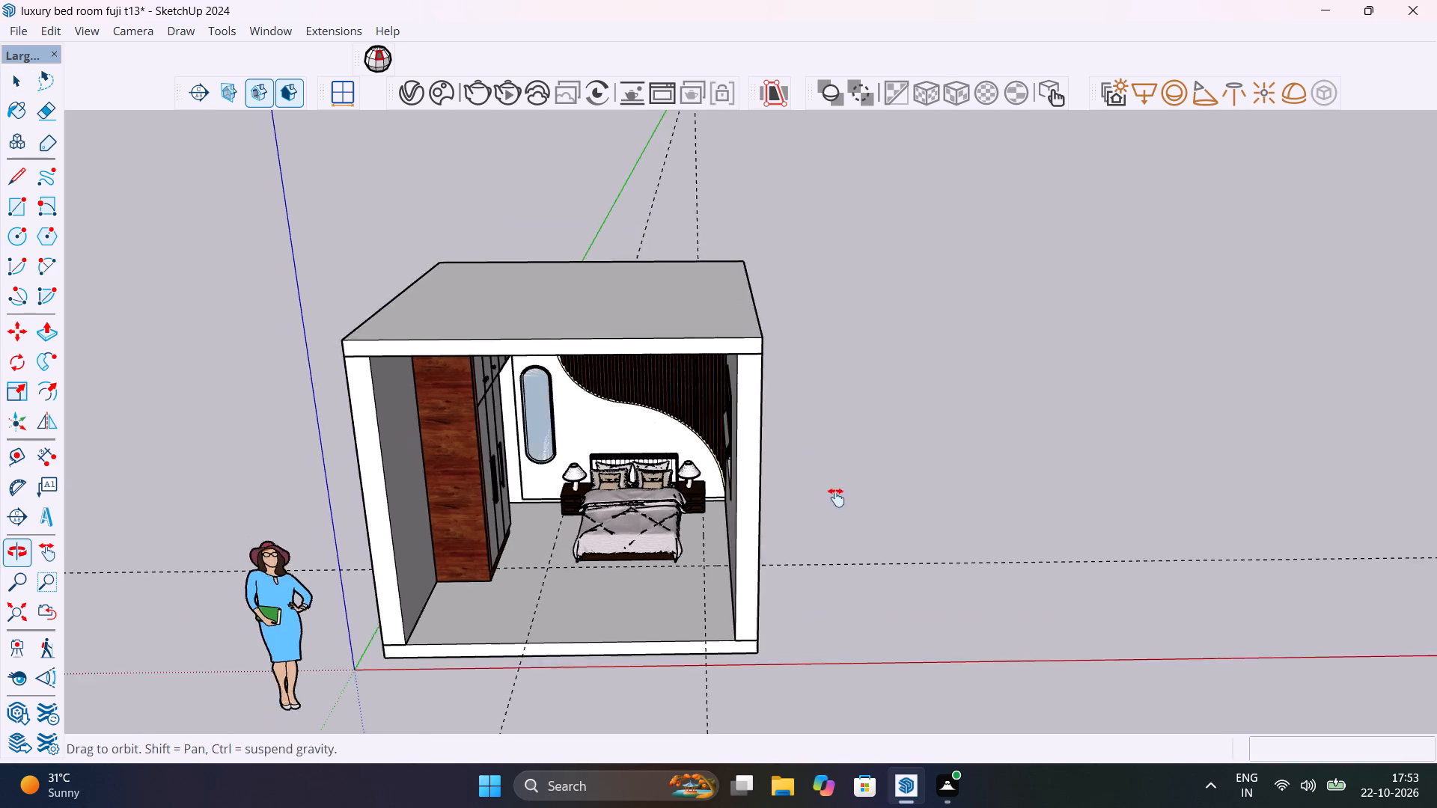
middle_click_drag(836, 498, 894, 375)
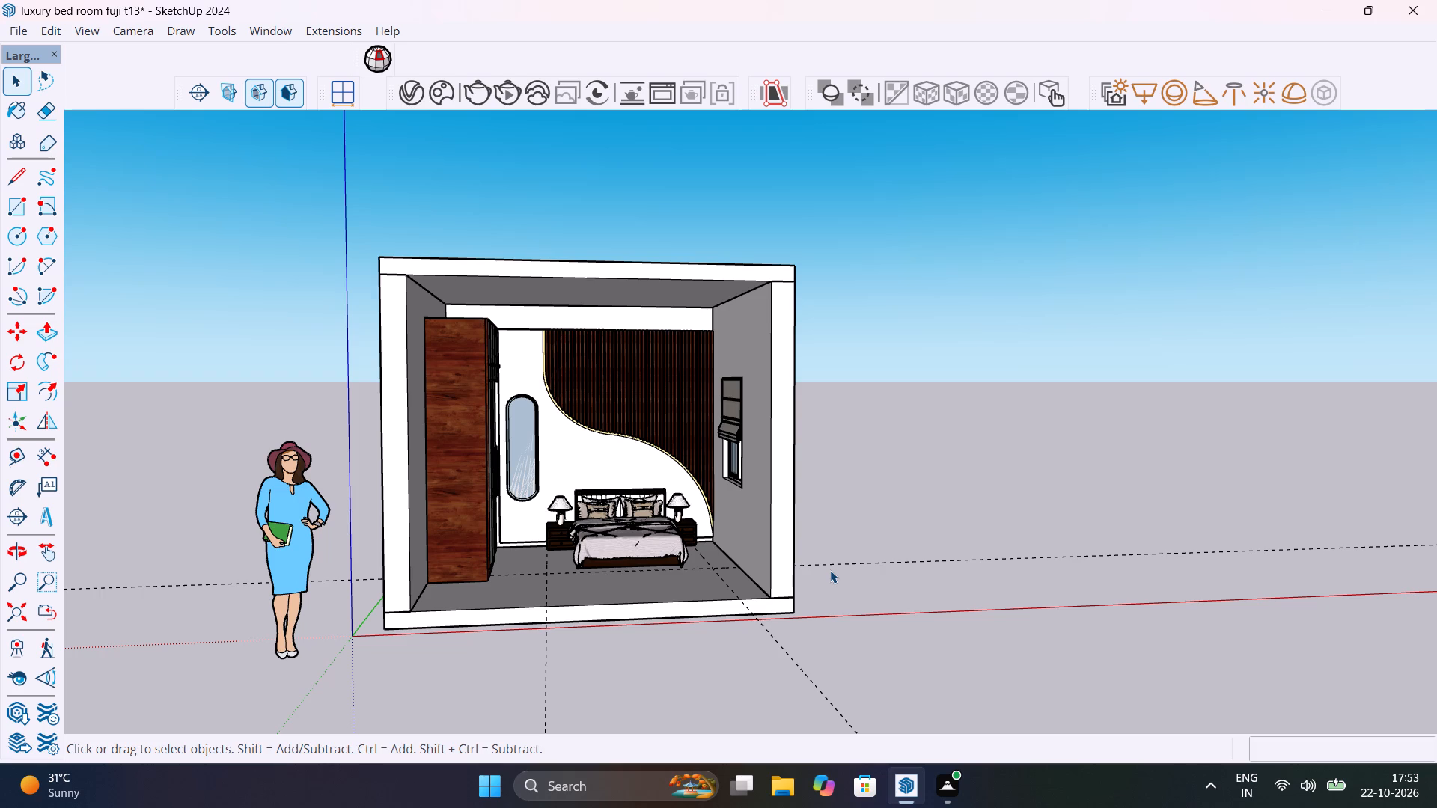
scroll(731, 560, "up", 6)
middle_click_drag(717, 576, 715, 721)
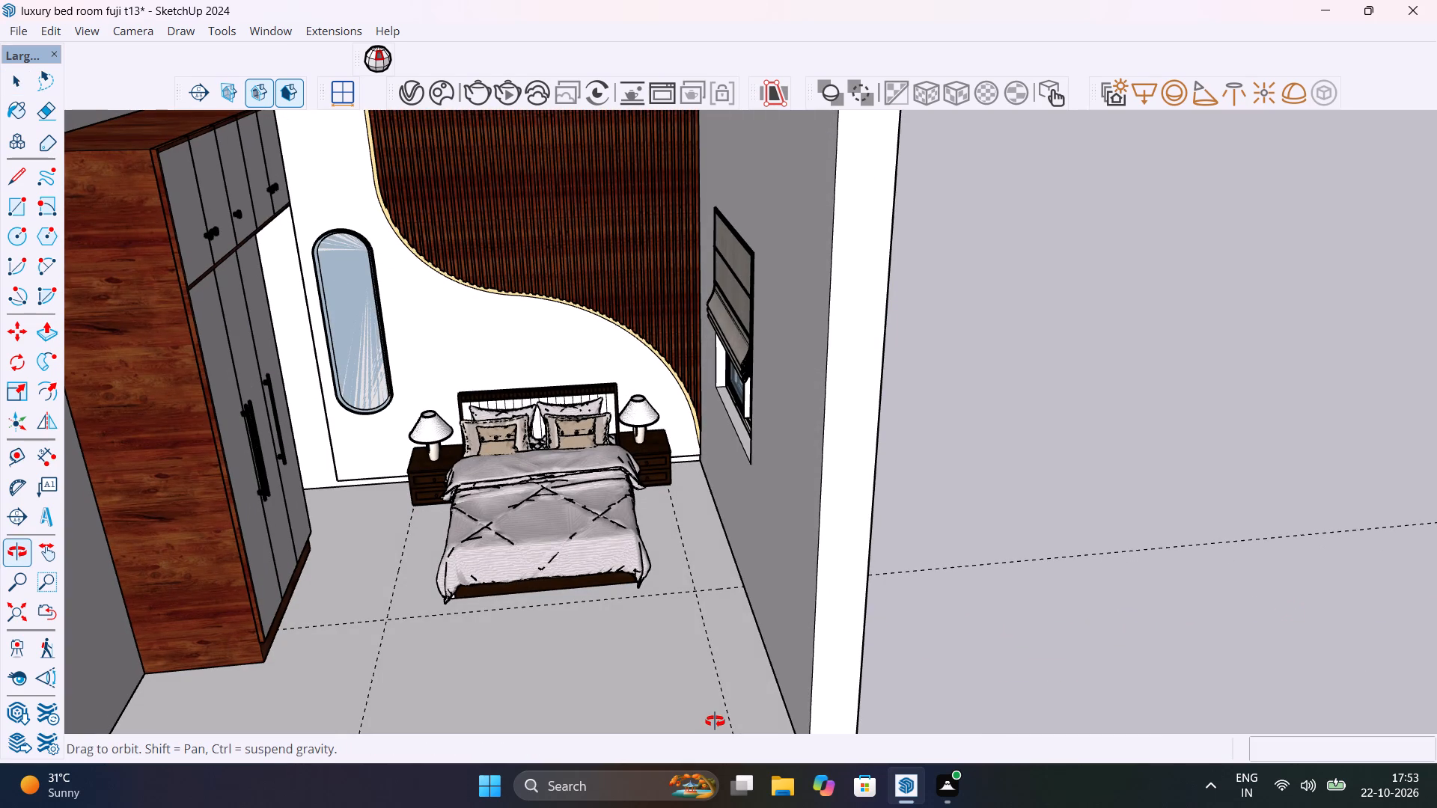
middle_click_drag(715, 721, 685, 575)
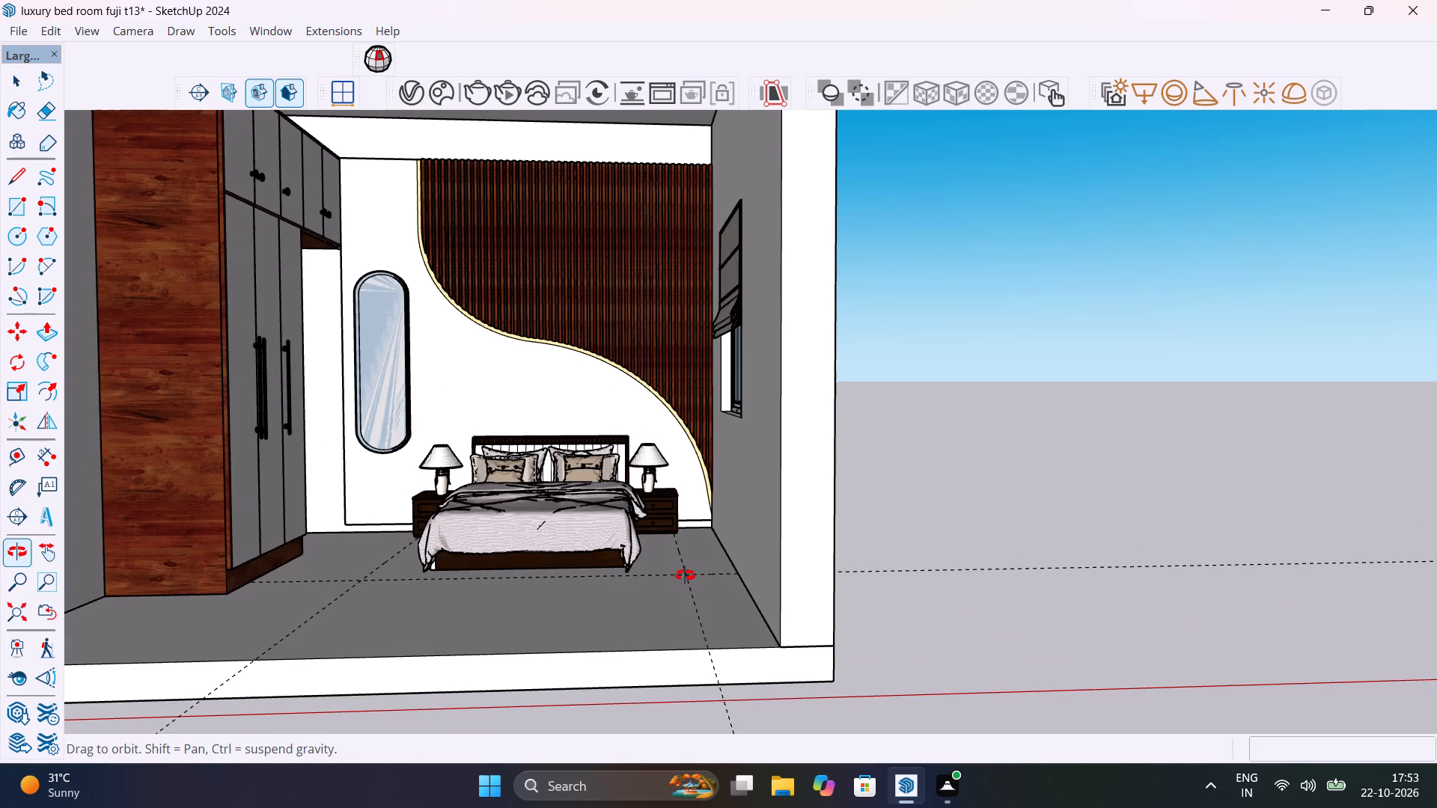
middle_click_drag(685, 575, 817, 793)
scroll(689, 580, "up", 1, "shift")
scroll(686, 545, "down", 6)
middle_click_drag(712, 512, 723, 451, "shift")
scroll(723, 454, "up", 4)
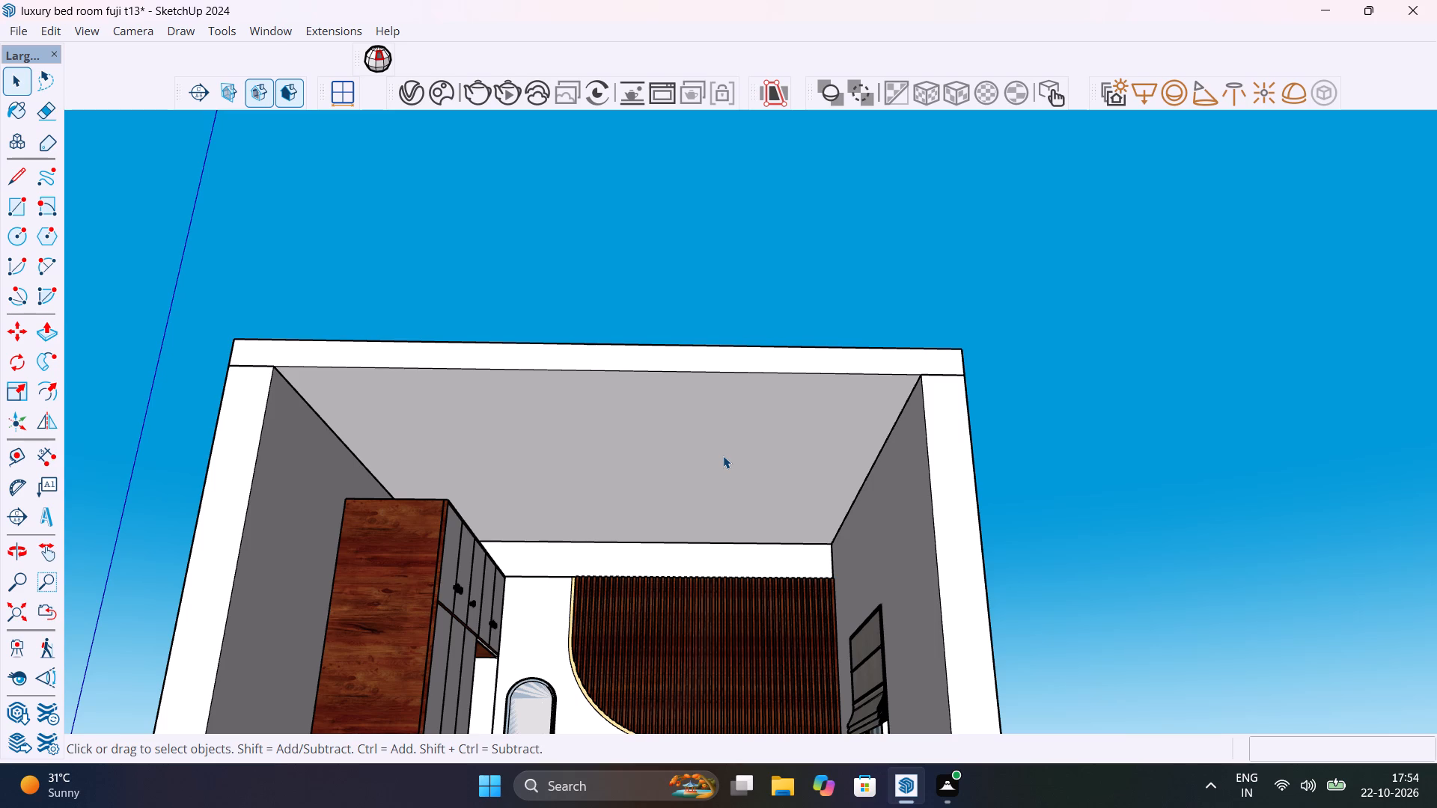
scroll(723, 456, "up", 1)
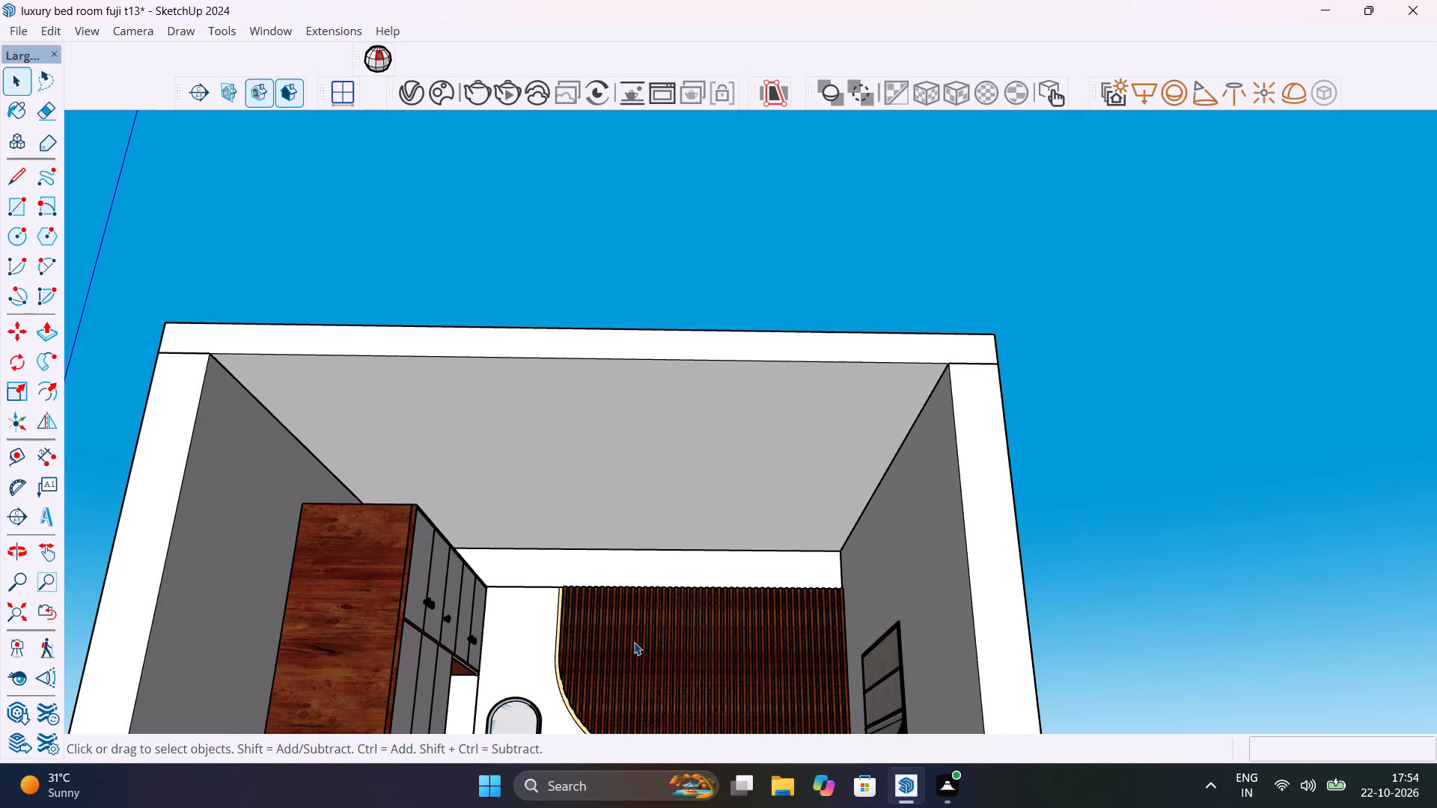
middle_click_drag(620, 556, 624, 752)
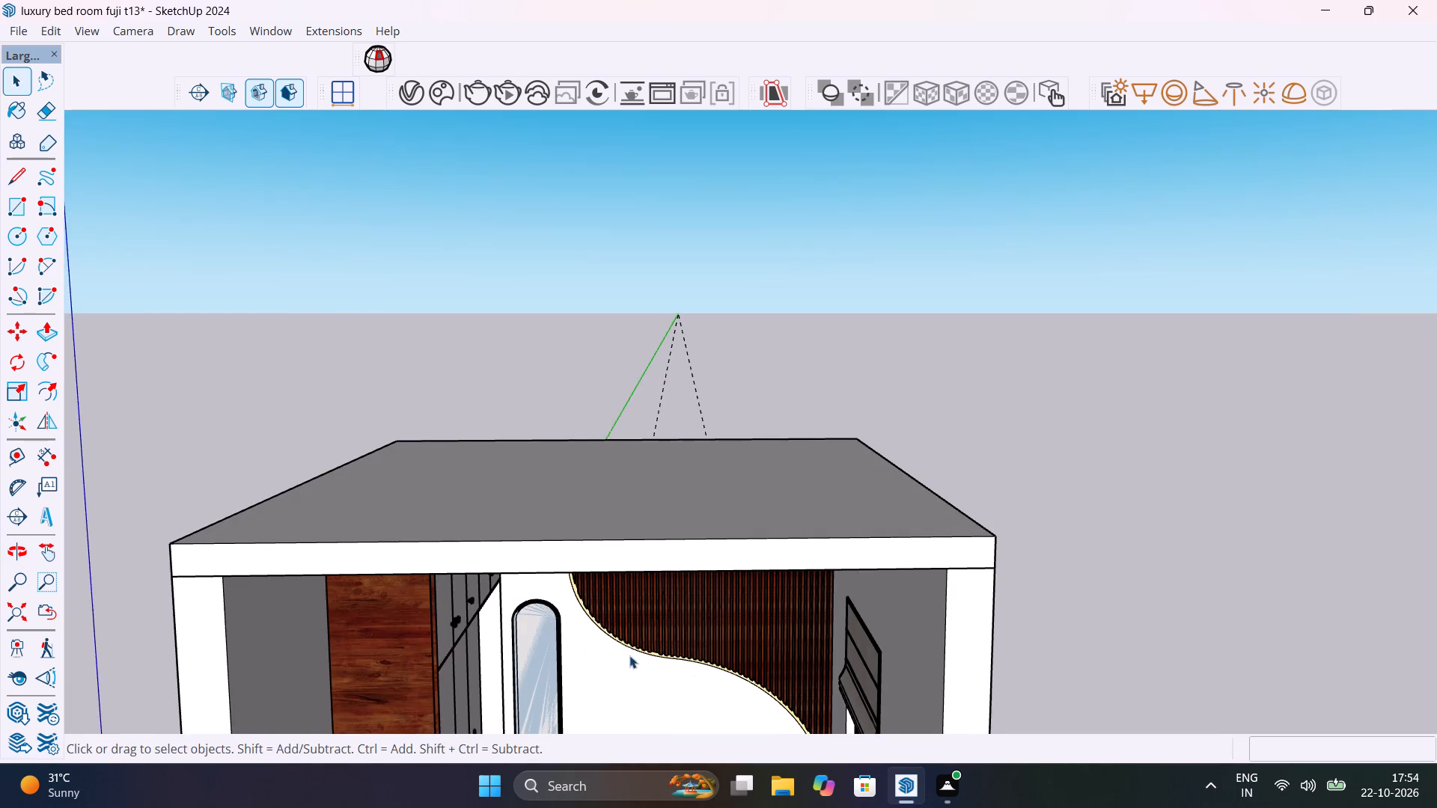
scroll(635, 625, "down", 1)
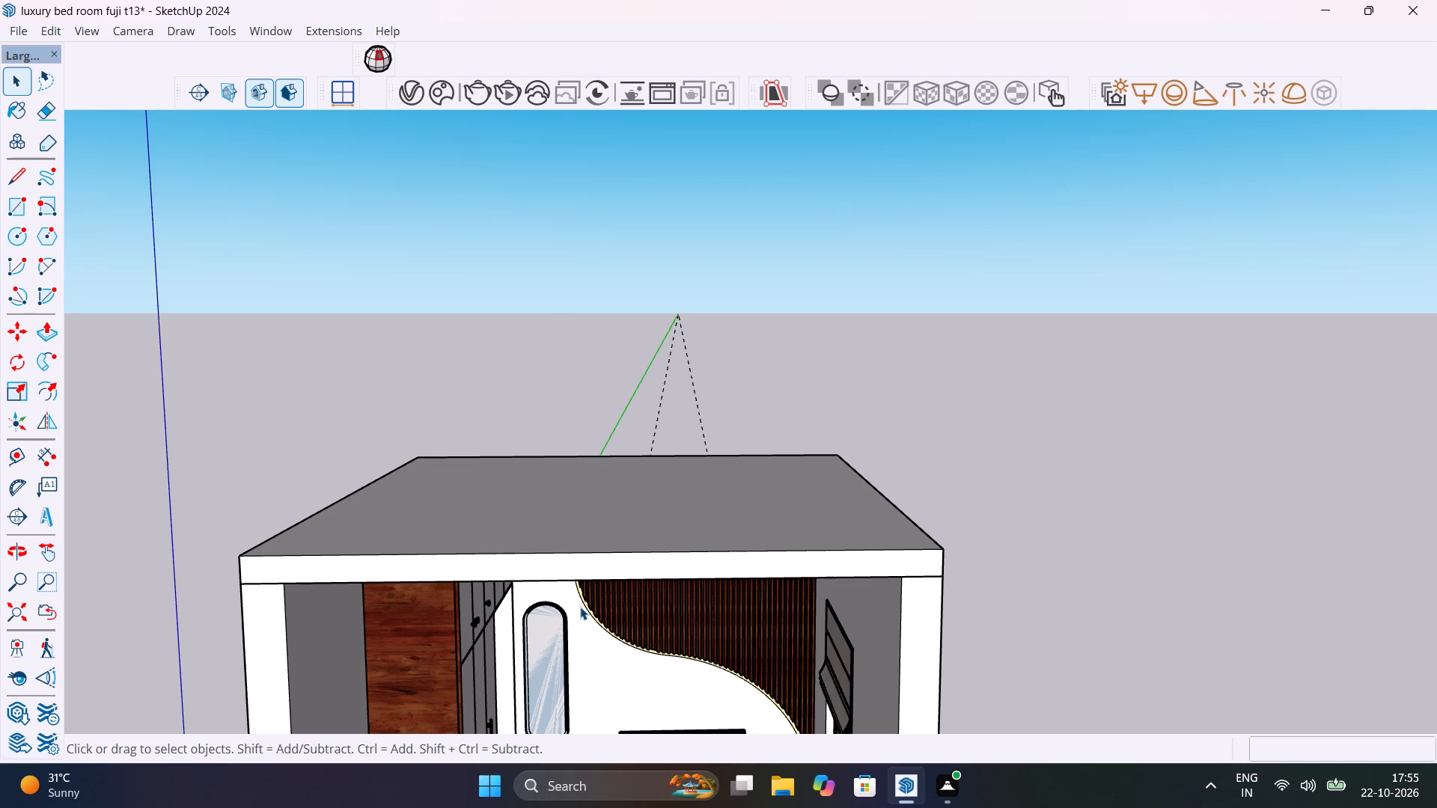
scroll(580, 607, "down", 5)
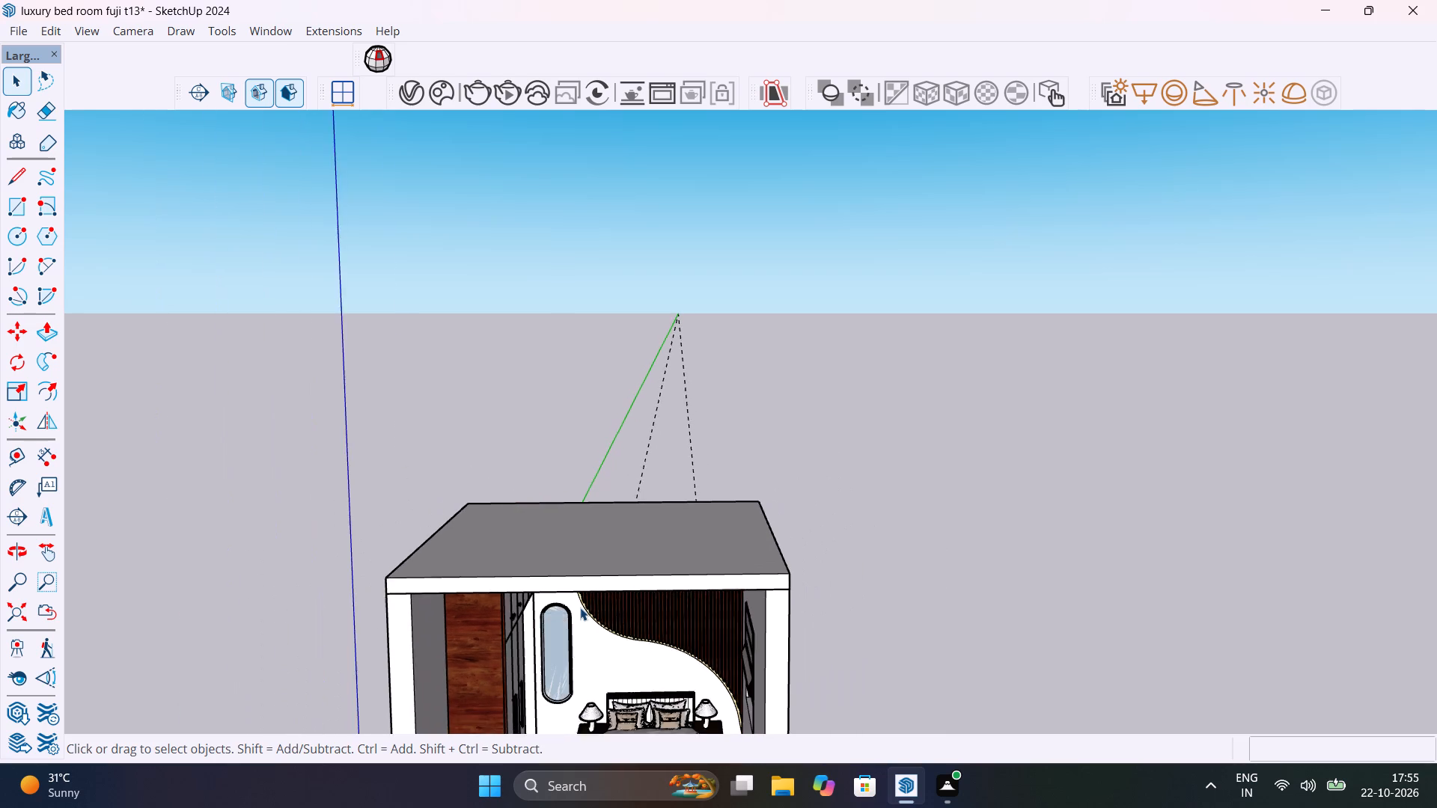
scroll(580, 607, "down", 1)
scroll(580, 608, "up", 6)
Render the room with V-Ray from a low frontal view showing the ceiling, wardrobe, slatted wall and bed.
middle_click_drag(611, 605, 624, 540)
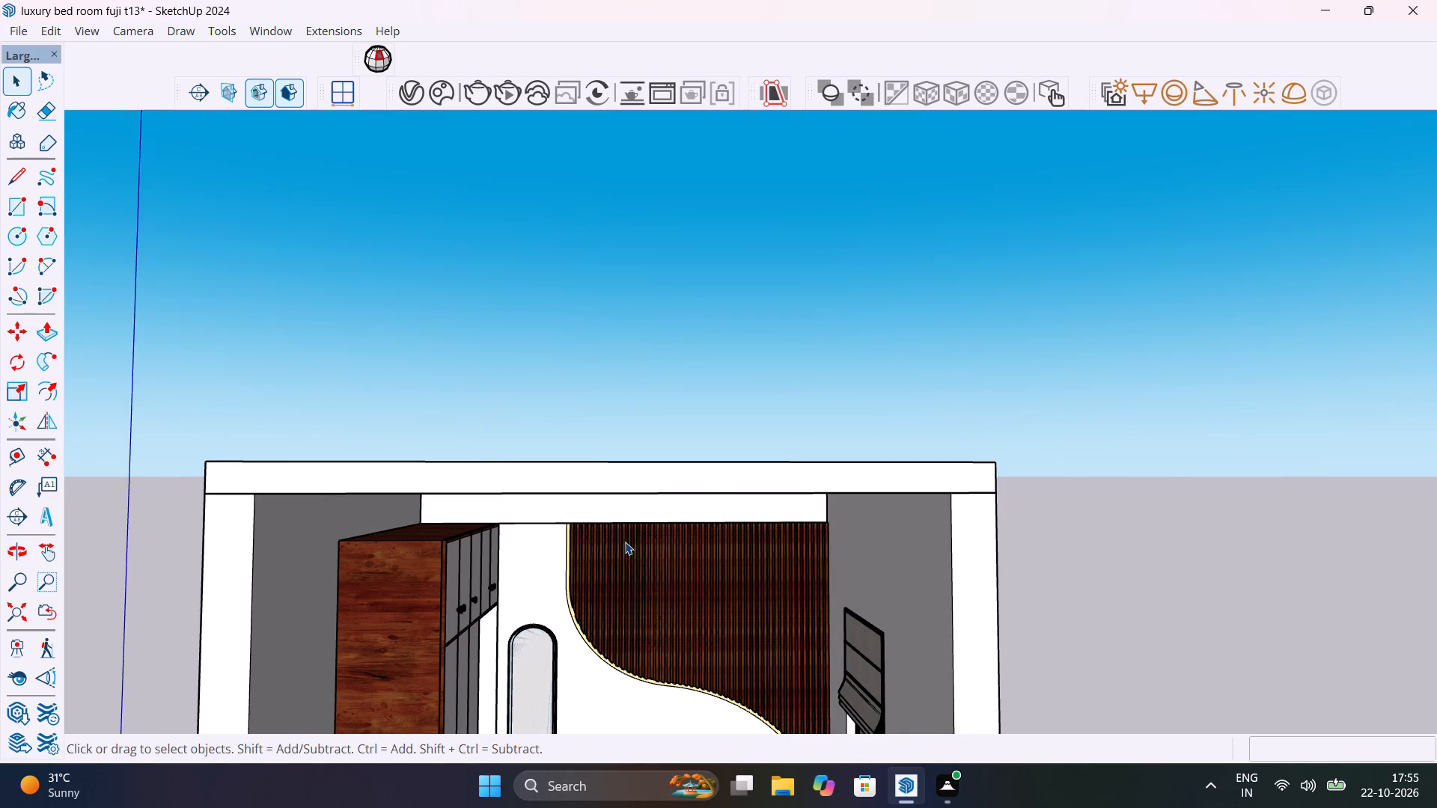
middle_click_drag(623, 554, 626, 414)
scroll(649, 477, "down", 3)
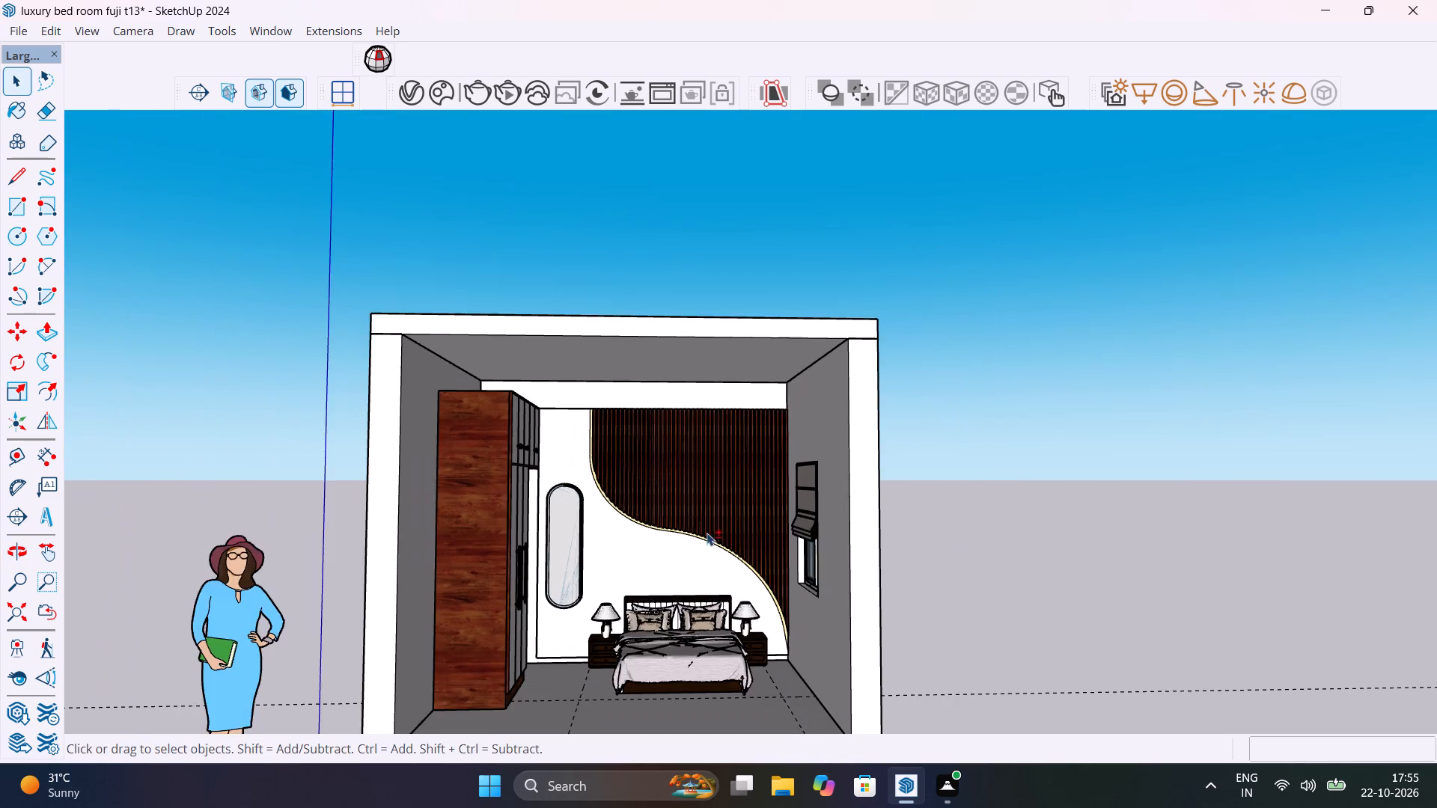
middle_click_drag(707, 533, 670, 452, "shift")
left_click(478, 83)
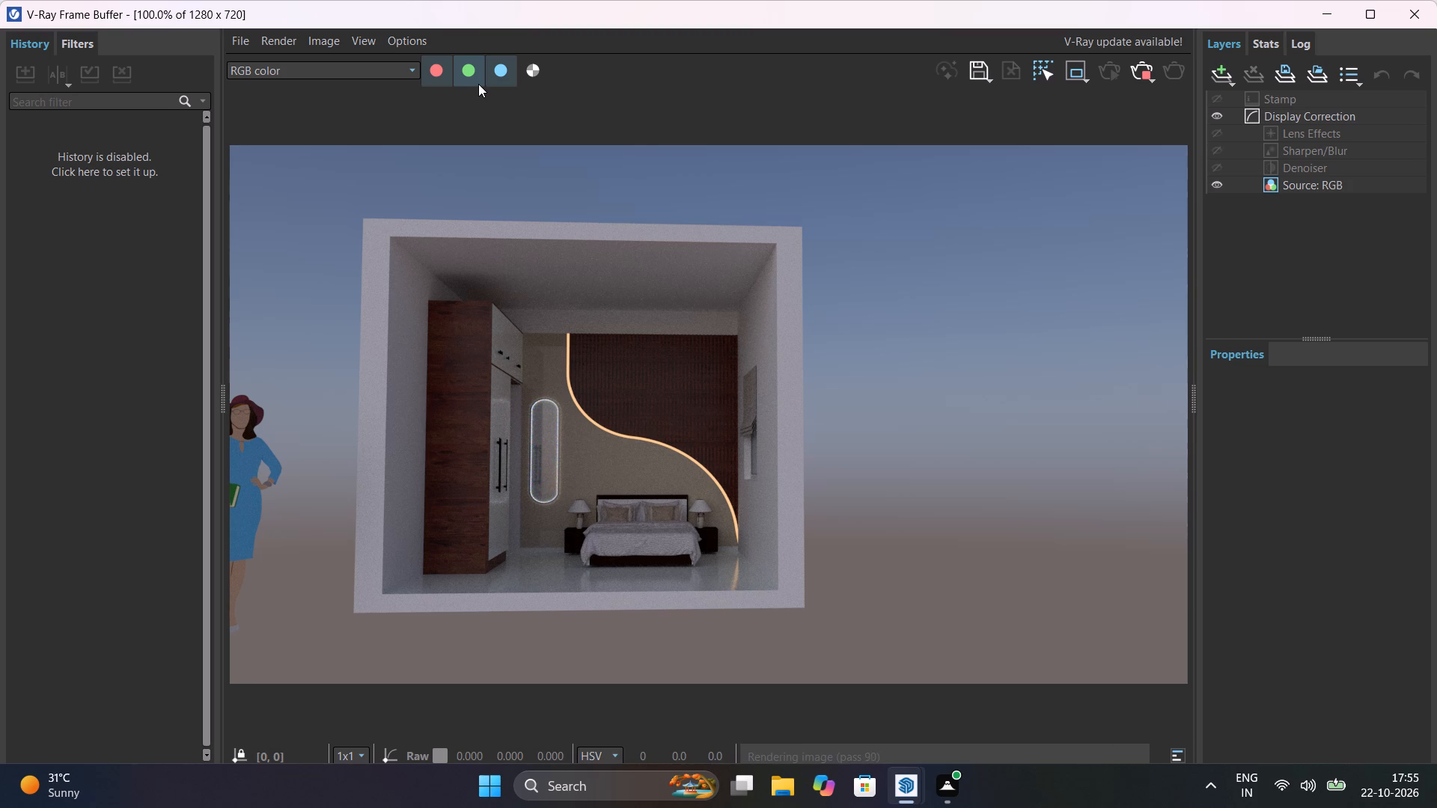
Examine the render up close, checking the ceiling, curved light strip, backlit mirror, bed and floor reflections.
scroll(579, 317, "up", 2)
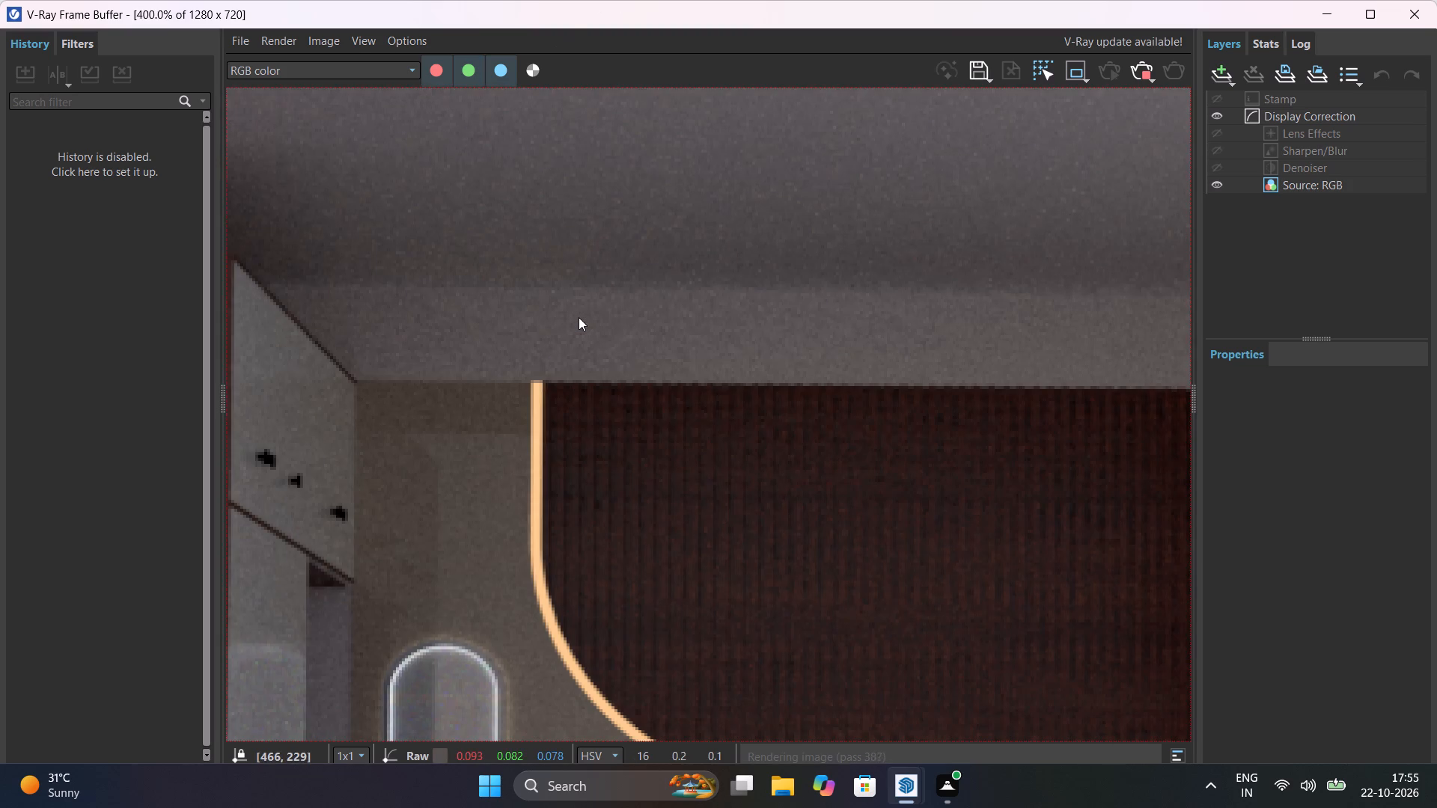
scroll(579, 317, "down", 1)
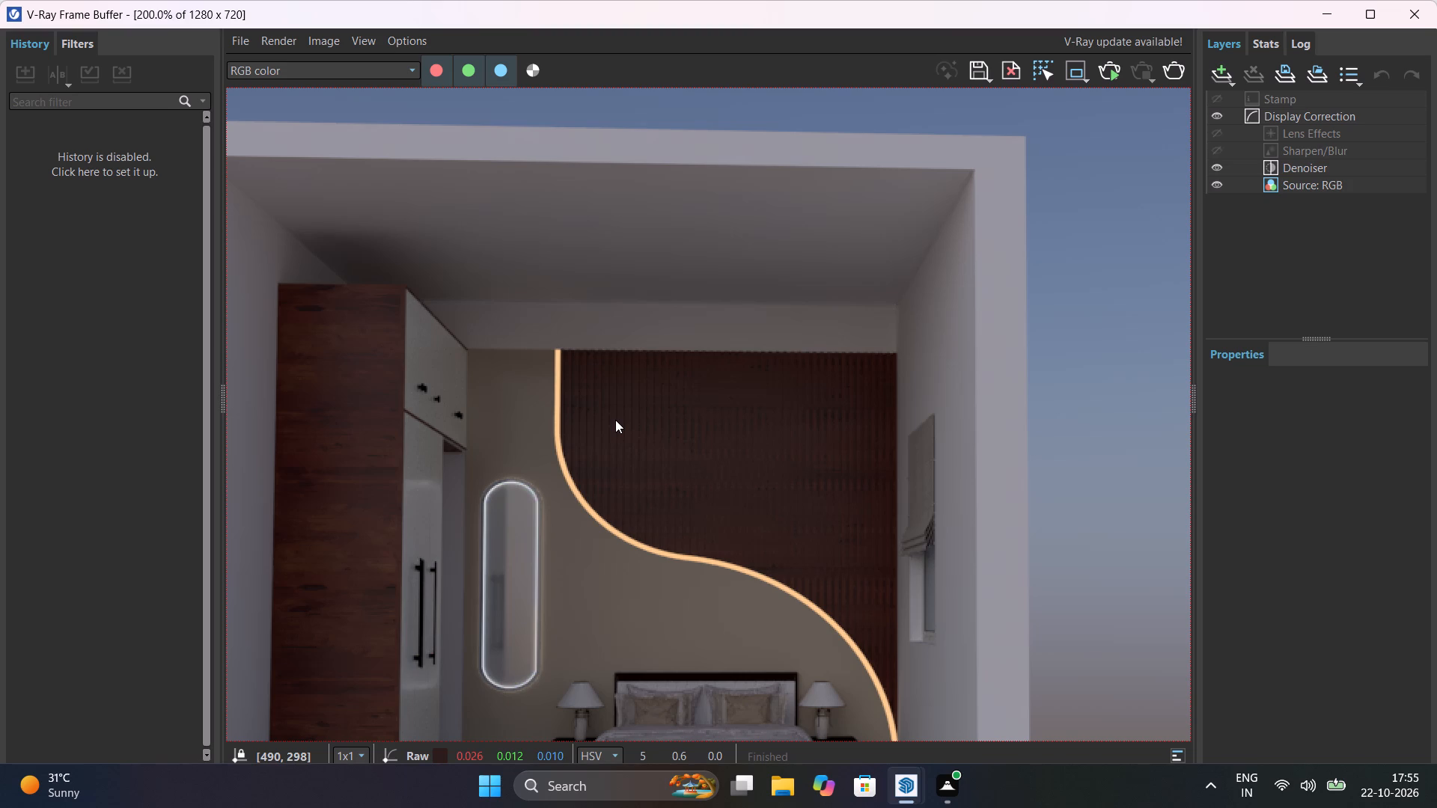
scroll(636, 454, "down", 1)
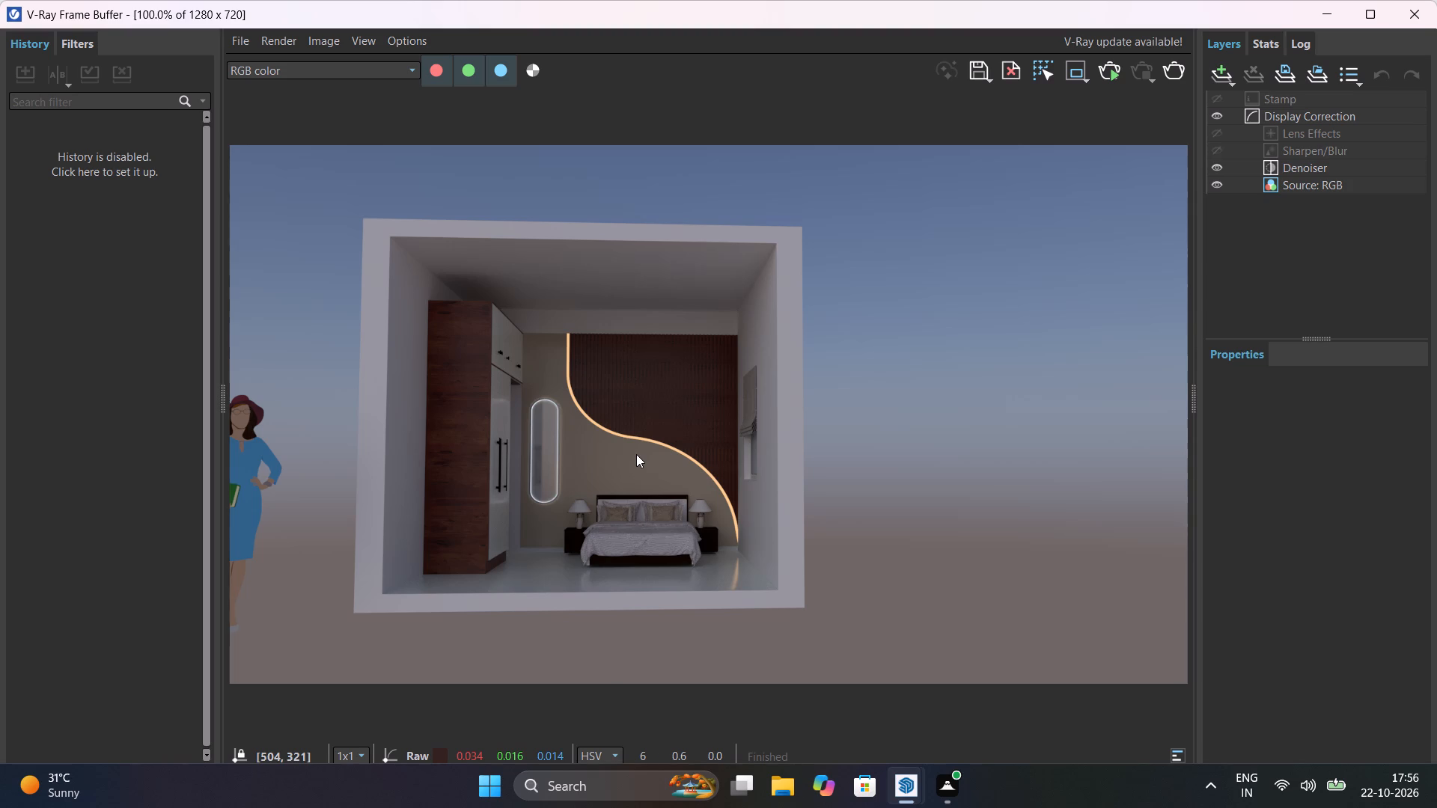
scroll(535, 386, "up", 1)
middle_click_drag(546, 390, 594, 341)
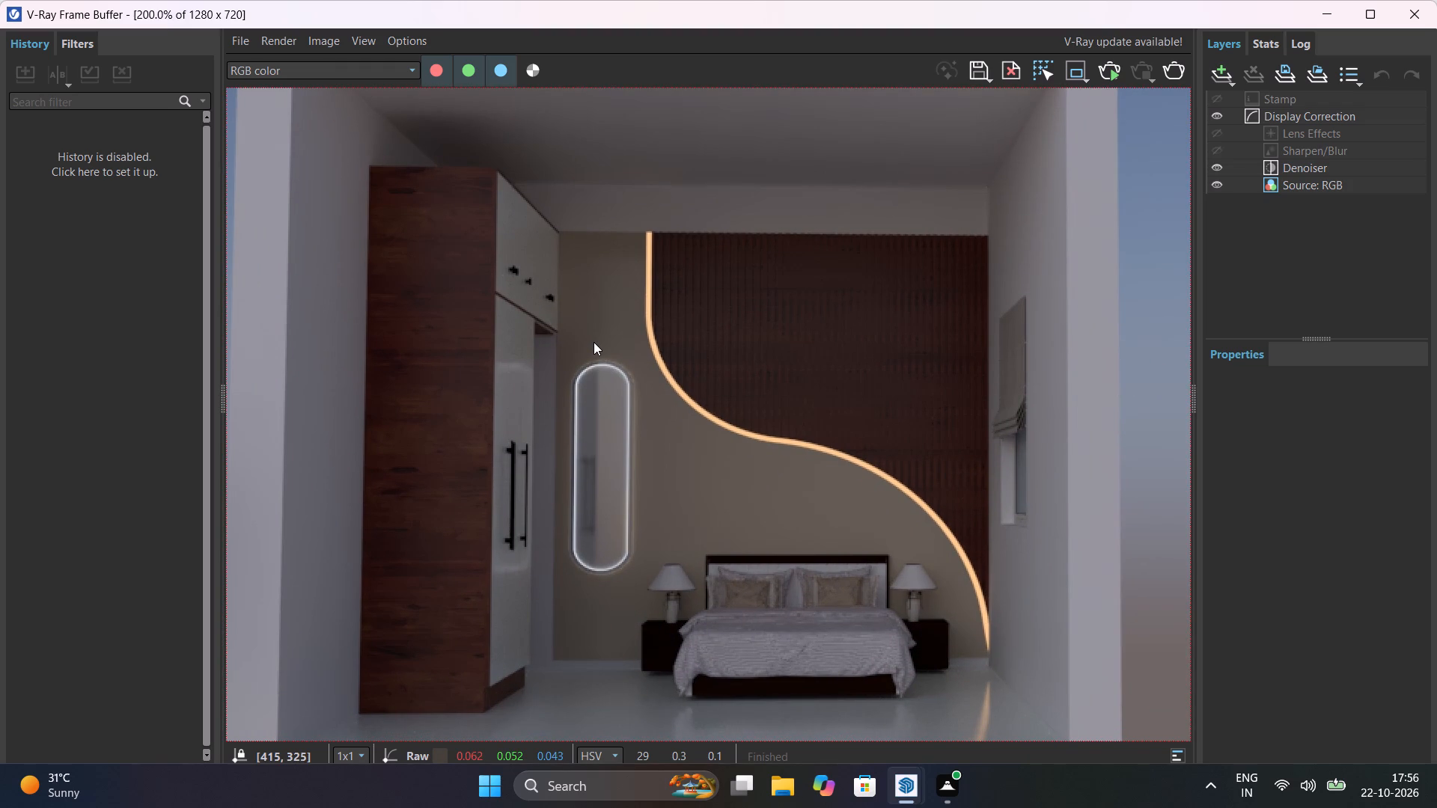
scroll(644, 316, "up", 2)
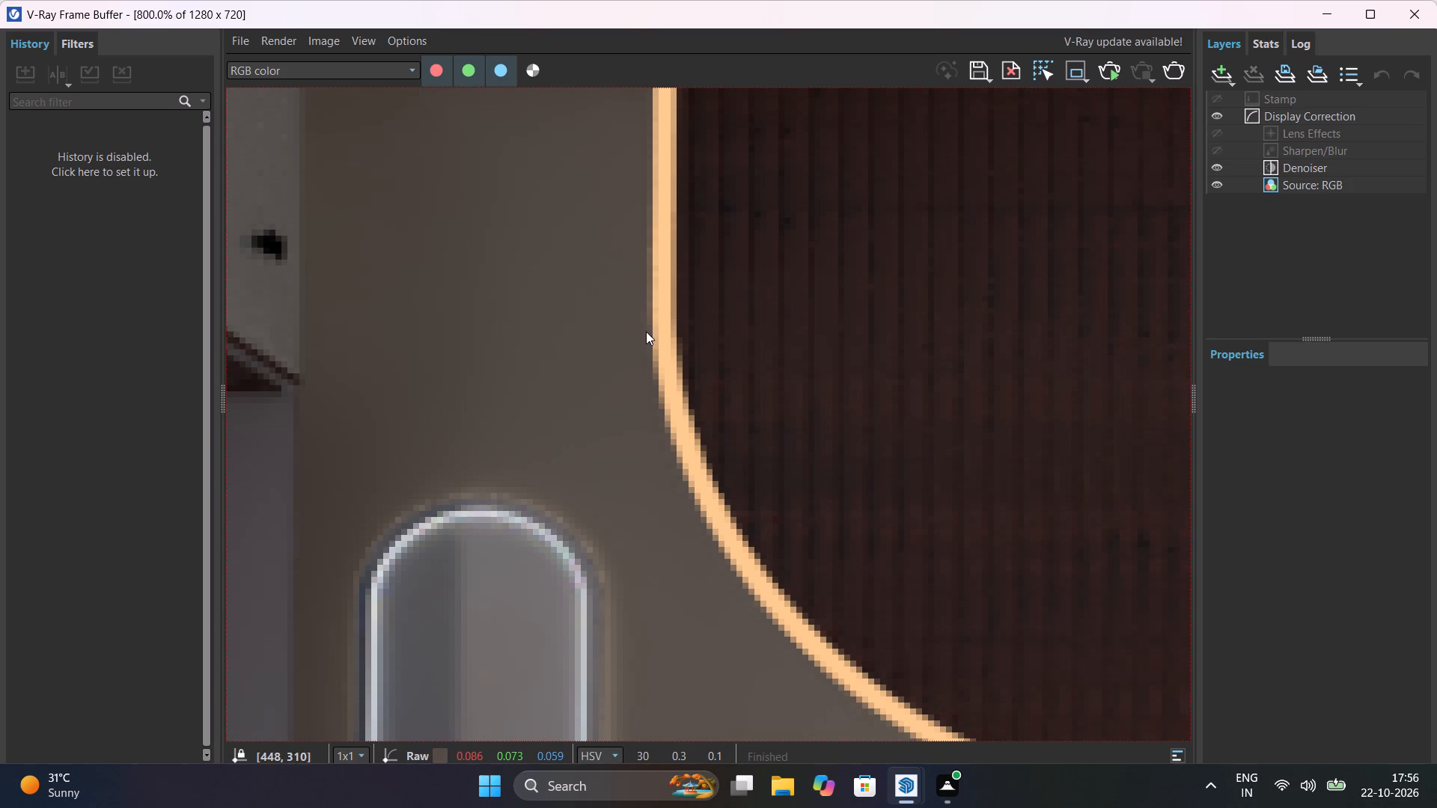
scroll(652, 415, "down", 3)
middle_click_drag(736, 481, 810, 569)
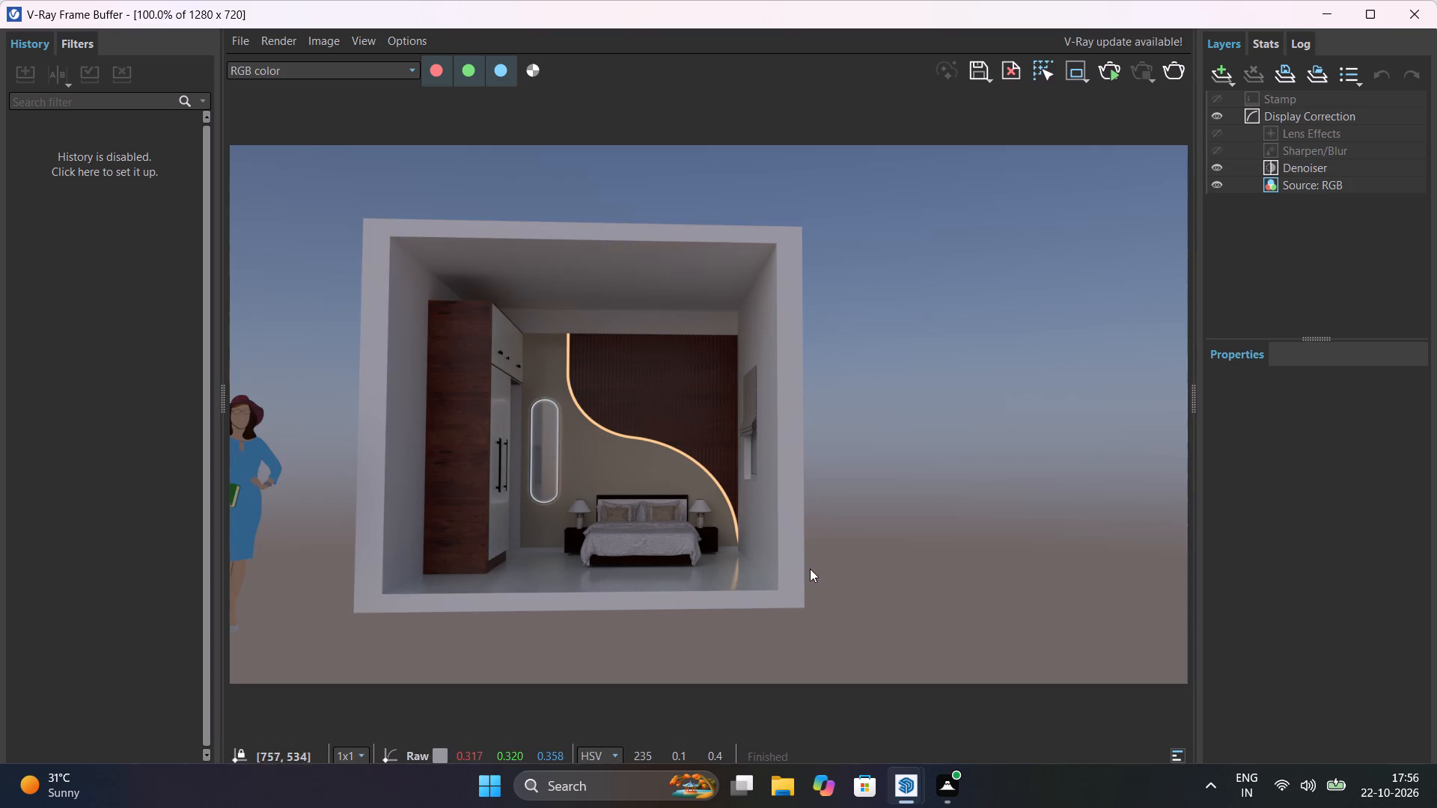
middle_click_drag(810, 569, 811, 569)
scroll(745, 571, "up", 1)
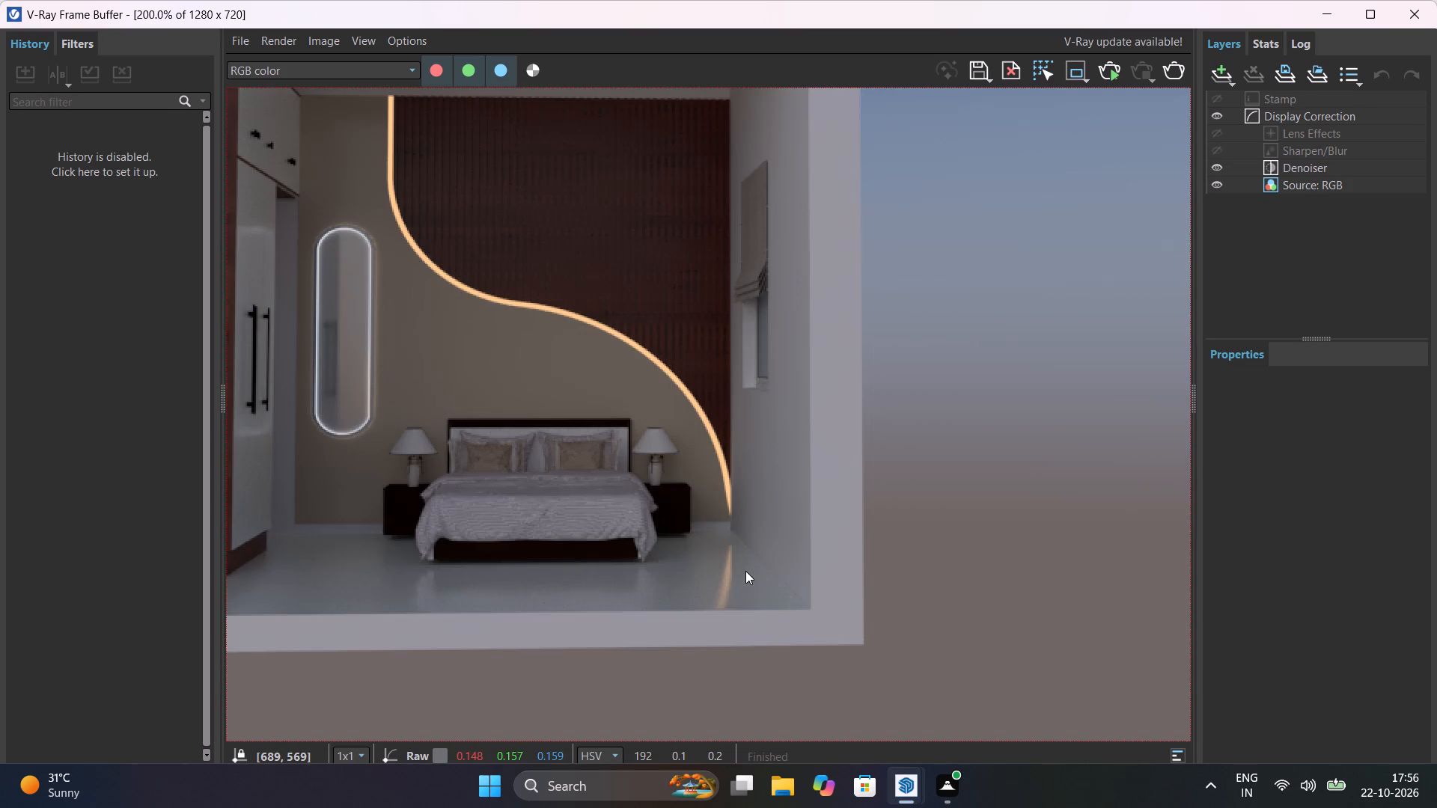
scroll(641, 527, "down", 1)
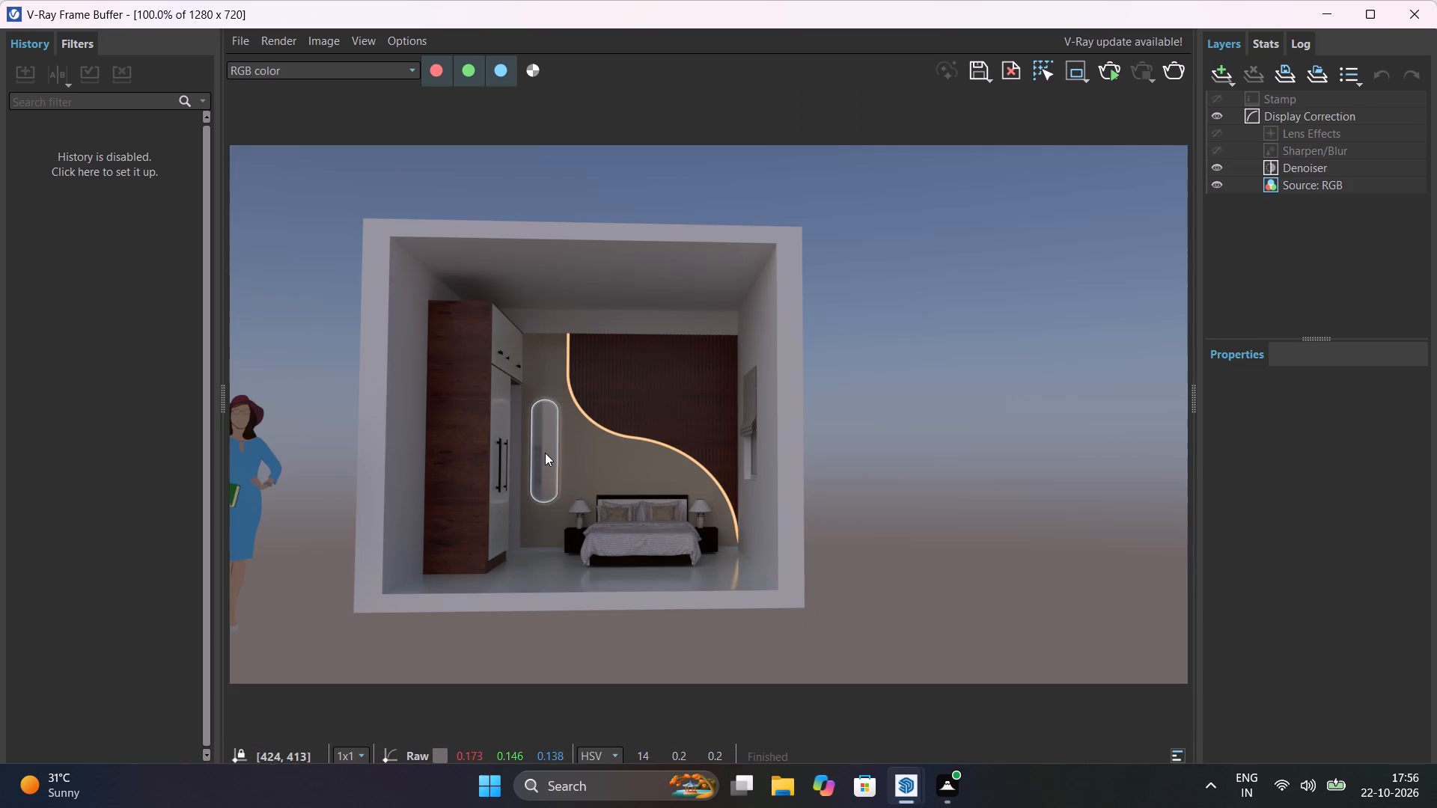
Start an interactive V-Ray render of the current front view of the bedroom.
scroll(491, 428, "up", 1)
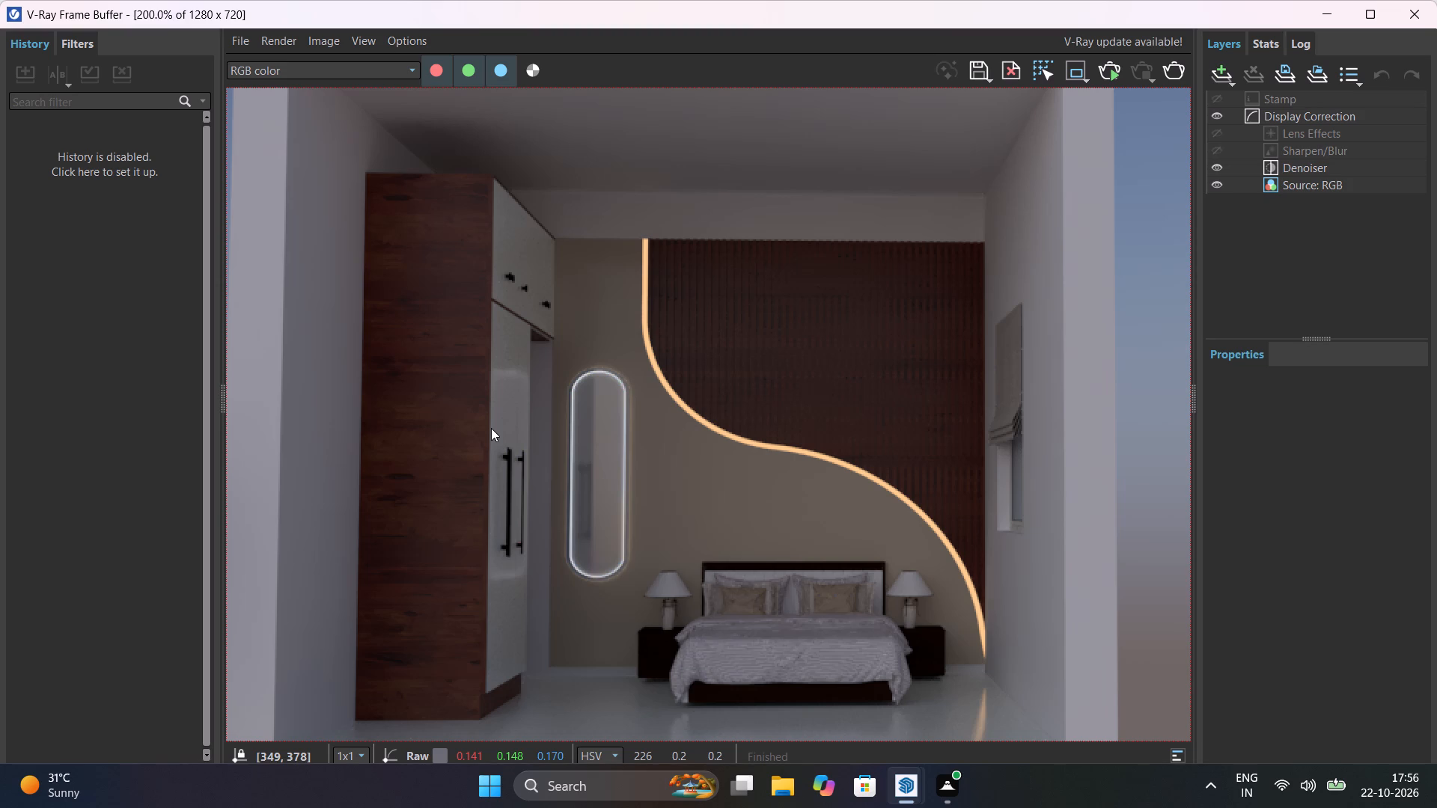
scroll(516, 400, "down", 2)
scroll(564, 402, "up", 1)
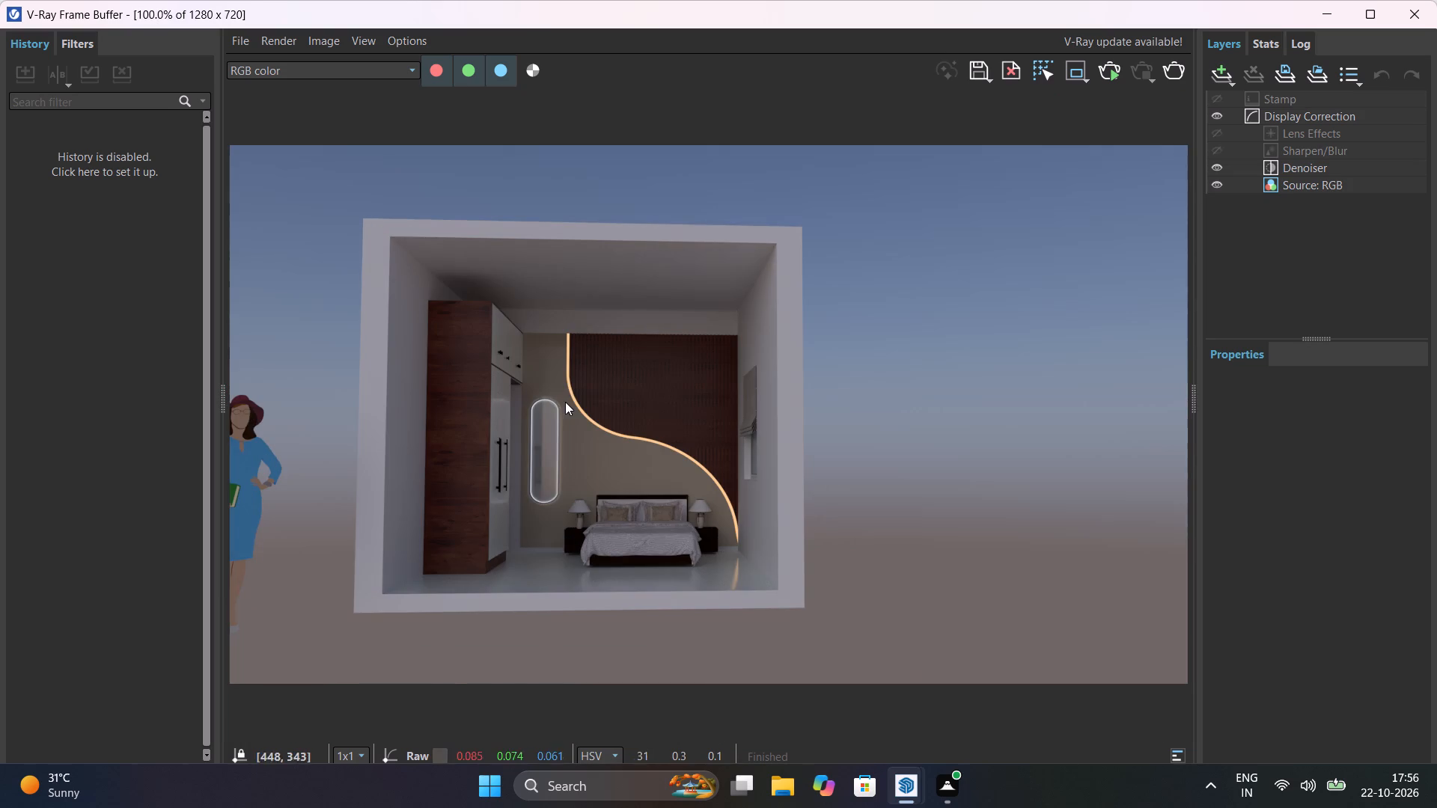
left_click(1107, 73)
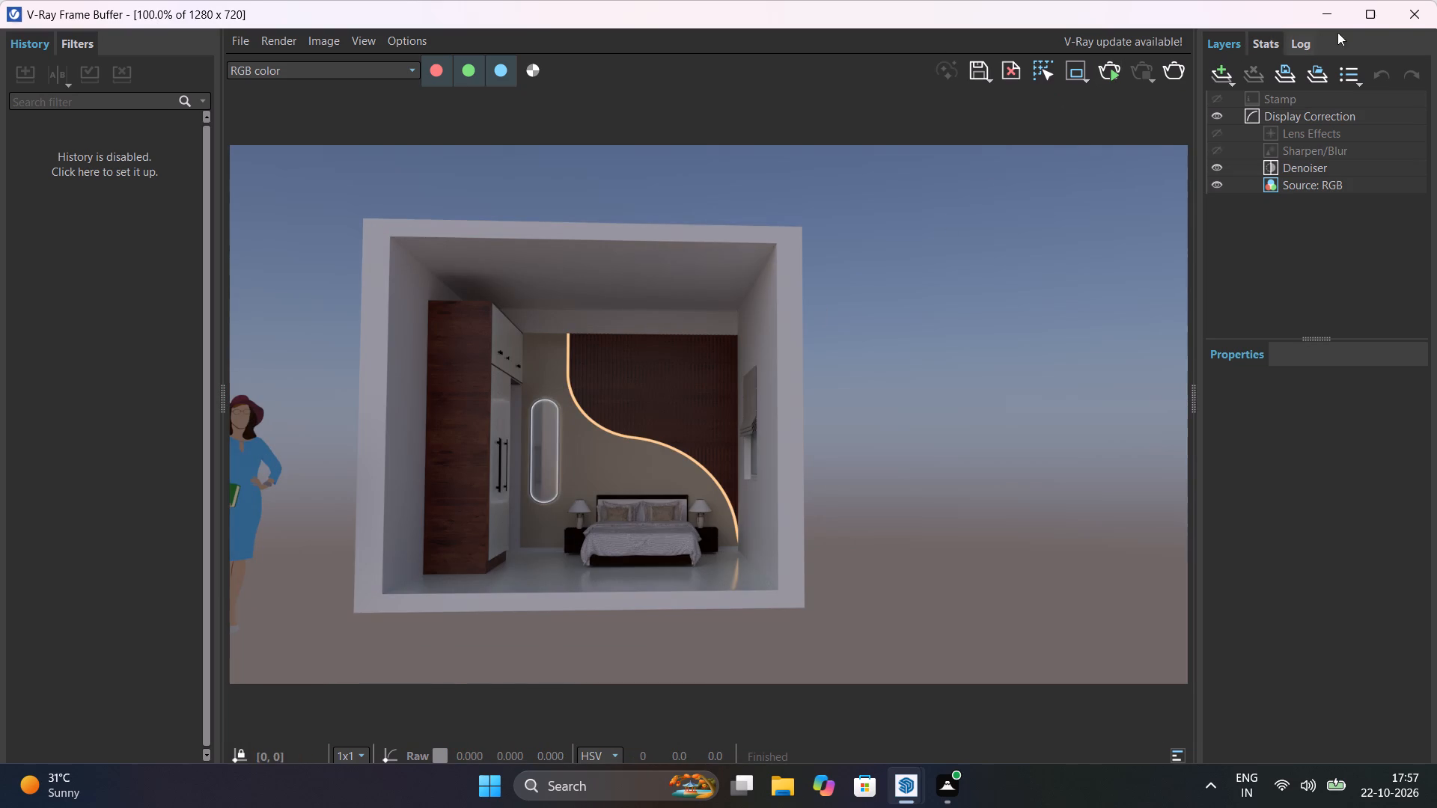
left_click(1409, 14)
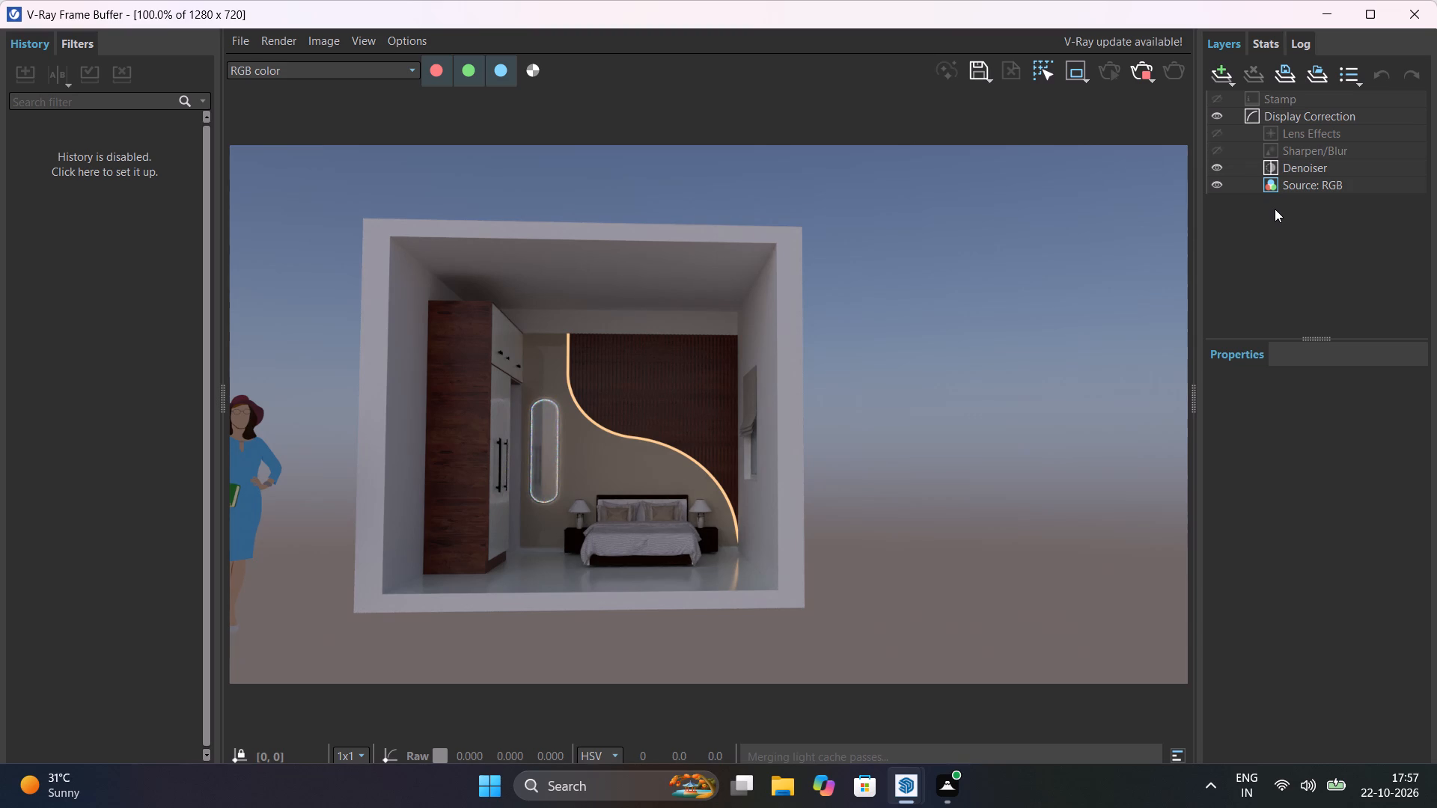
Examine the rendered room as a whole and up close, checking the backlit mirror, wardrobe and bed.
scroll(810, 386, "down", 2)
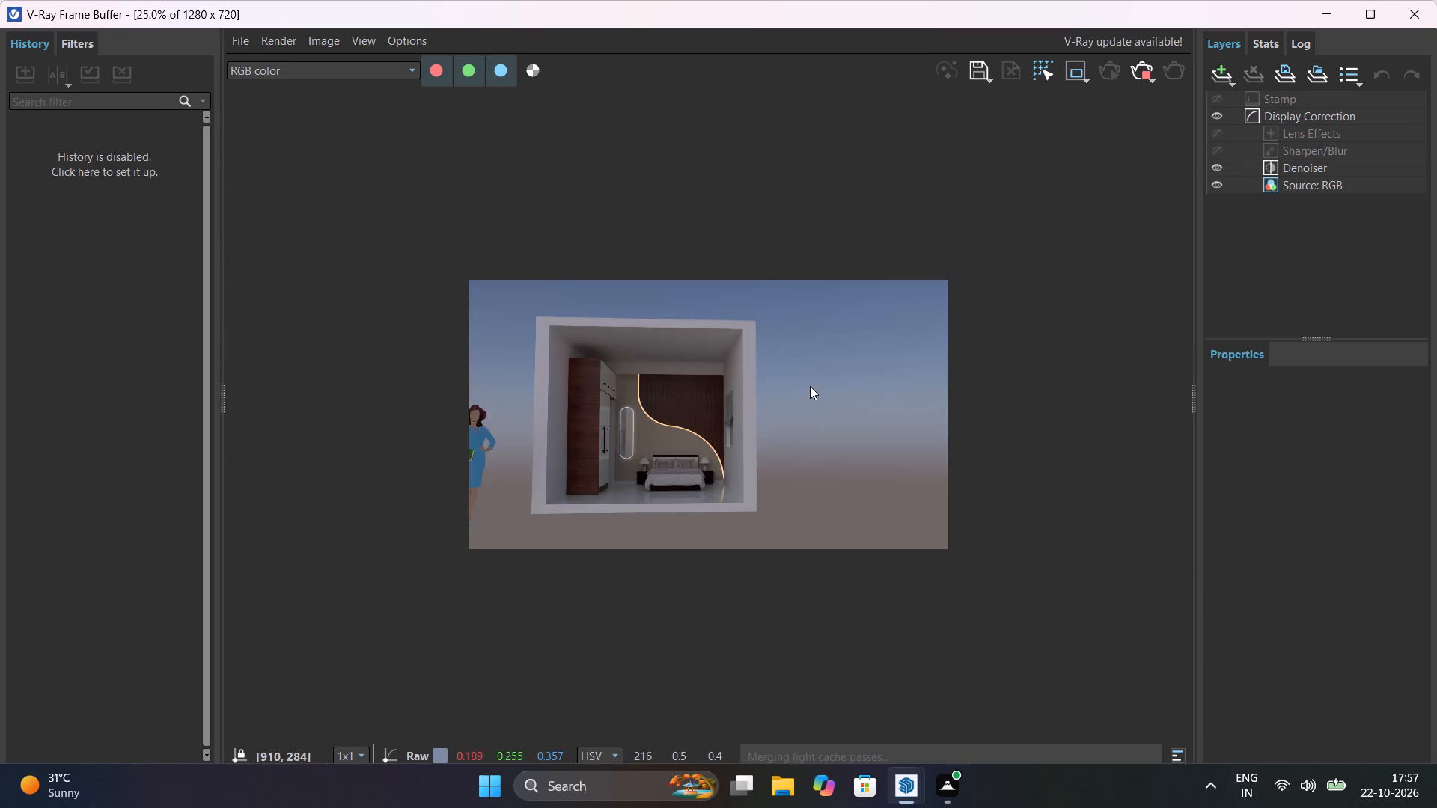
scroll(799, 406, "up", 1)
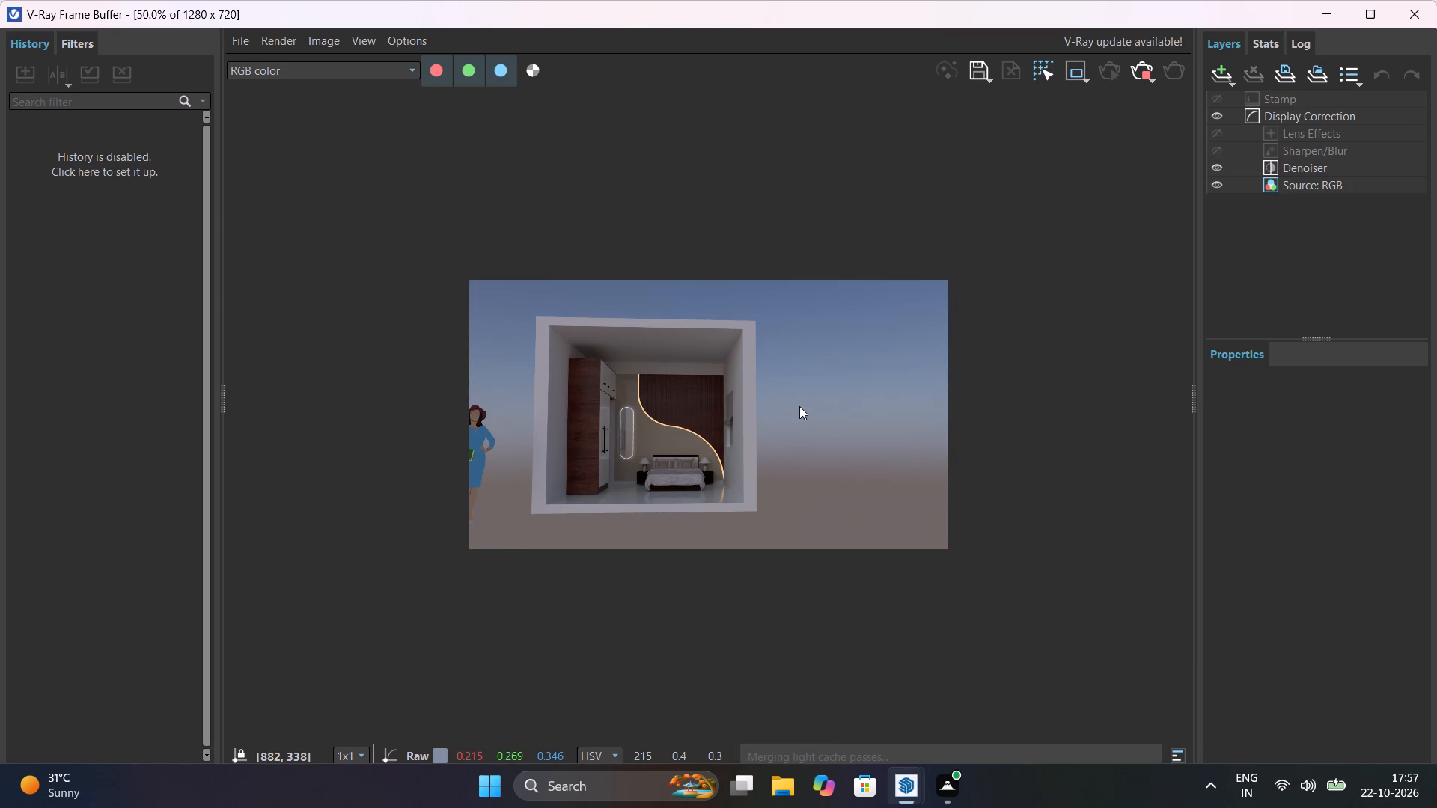
scroll(799, 406, "up", 1)
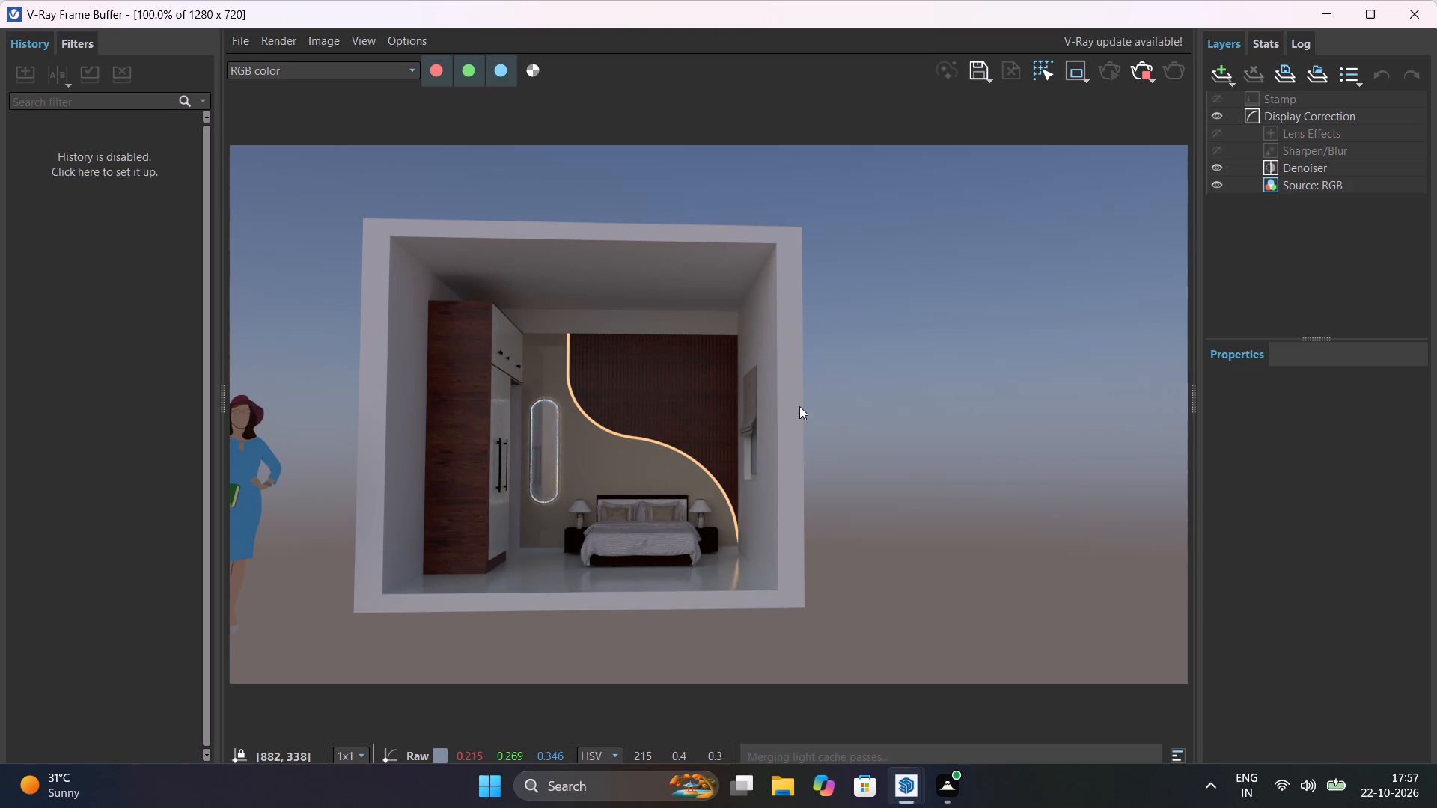
scroll(799, 406, "down", 1)
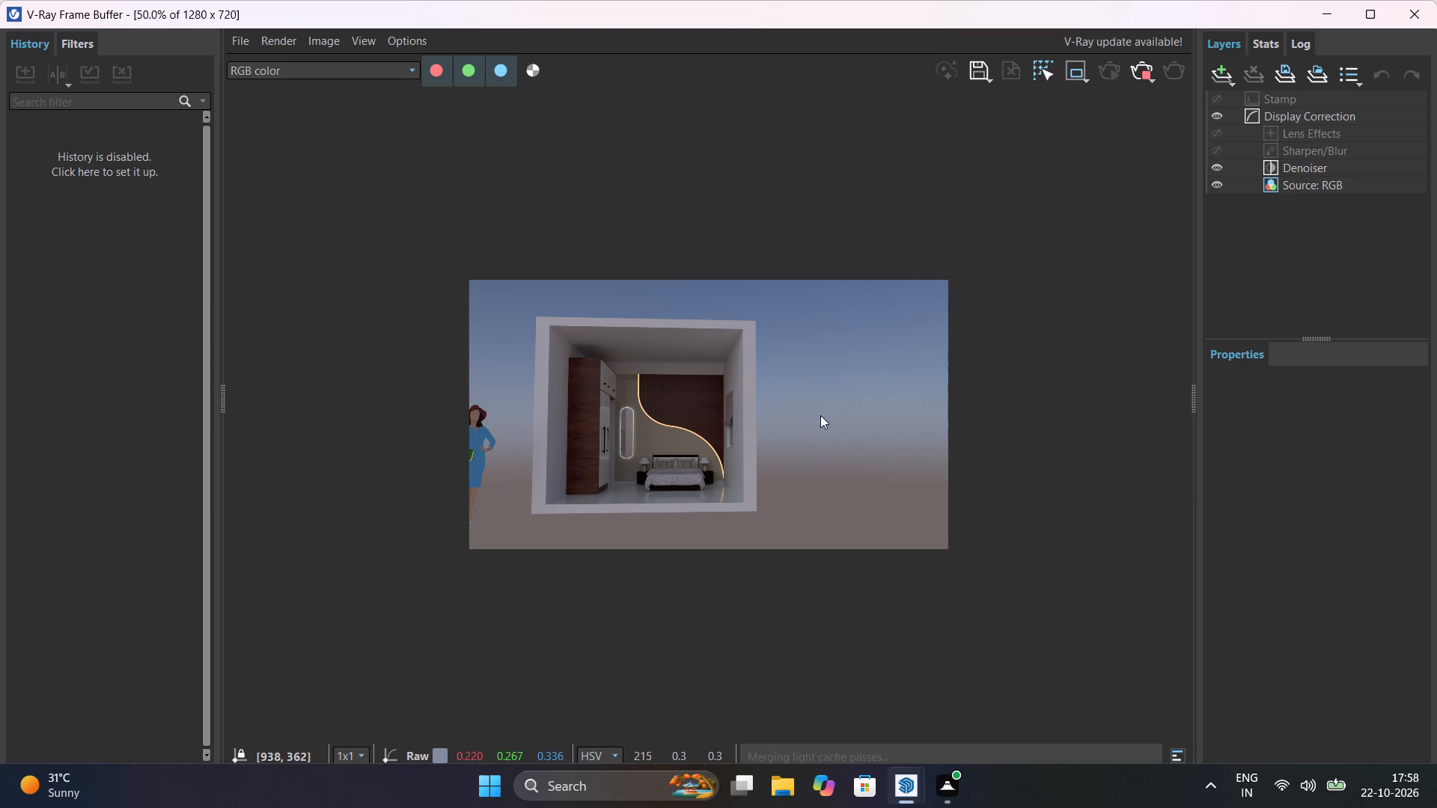
scroll(820, 415, "up", 2)
scroll(820, 415, "down", 1)
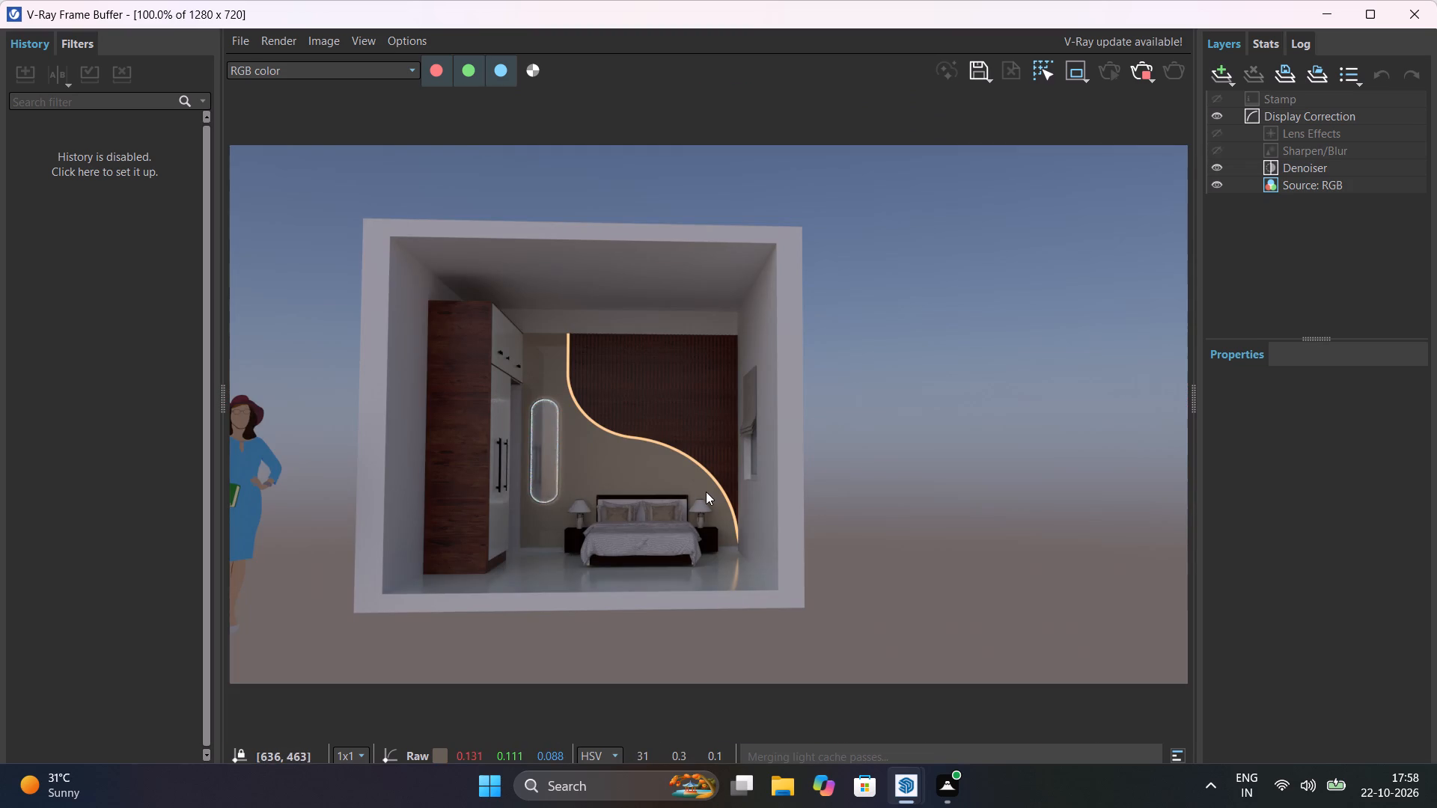
scroll(556, 467, "up", 3)
scroll(556, 467, "down", 1)
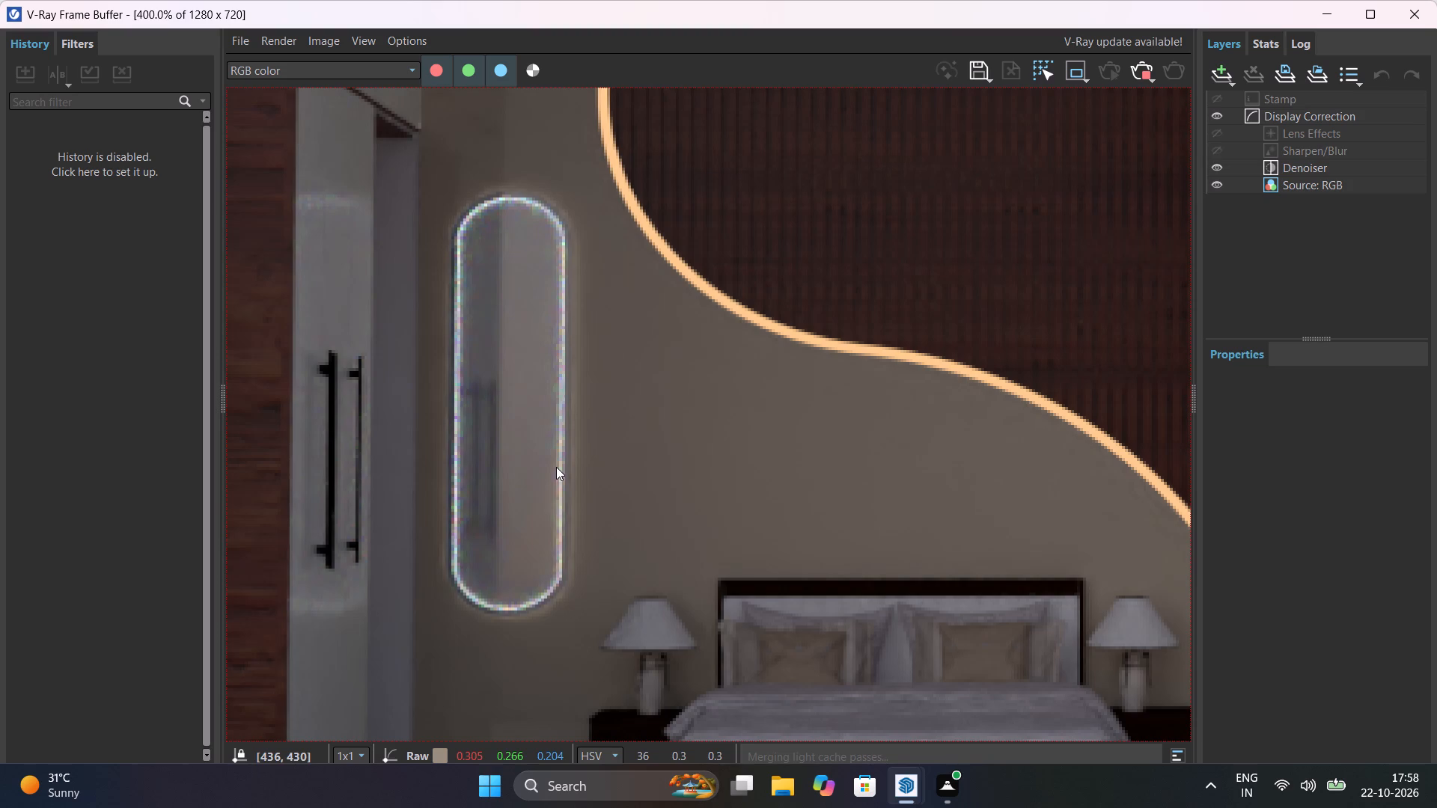
scroll(556, 467, "down", 1)
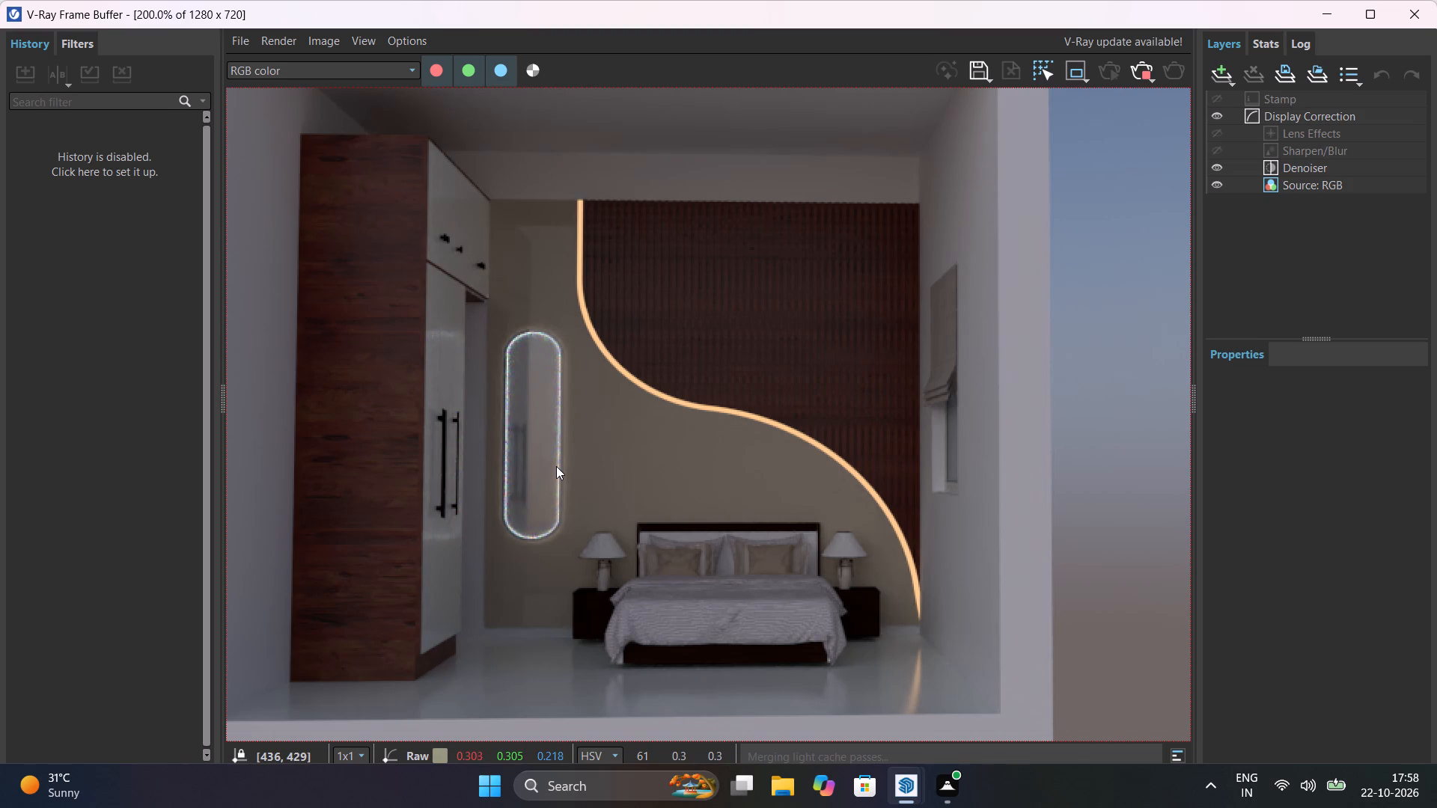
scroll(567, 461, "down", 1)
scroll(567, 461, "up", 1)
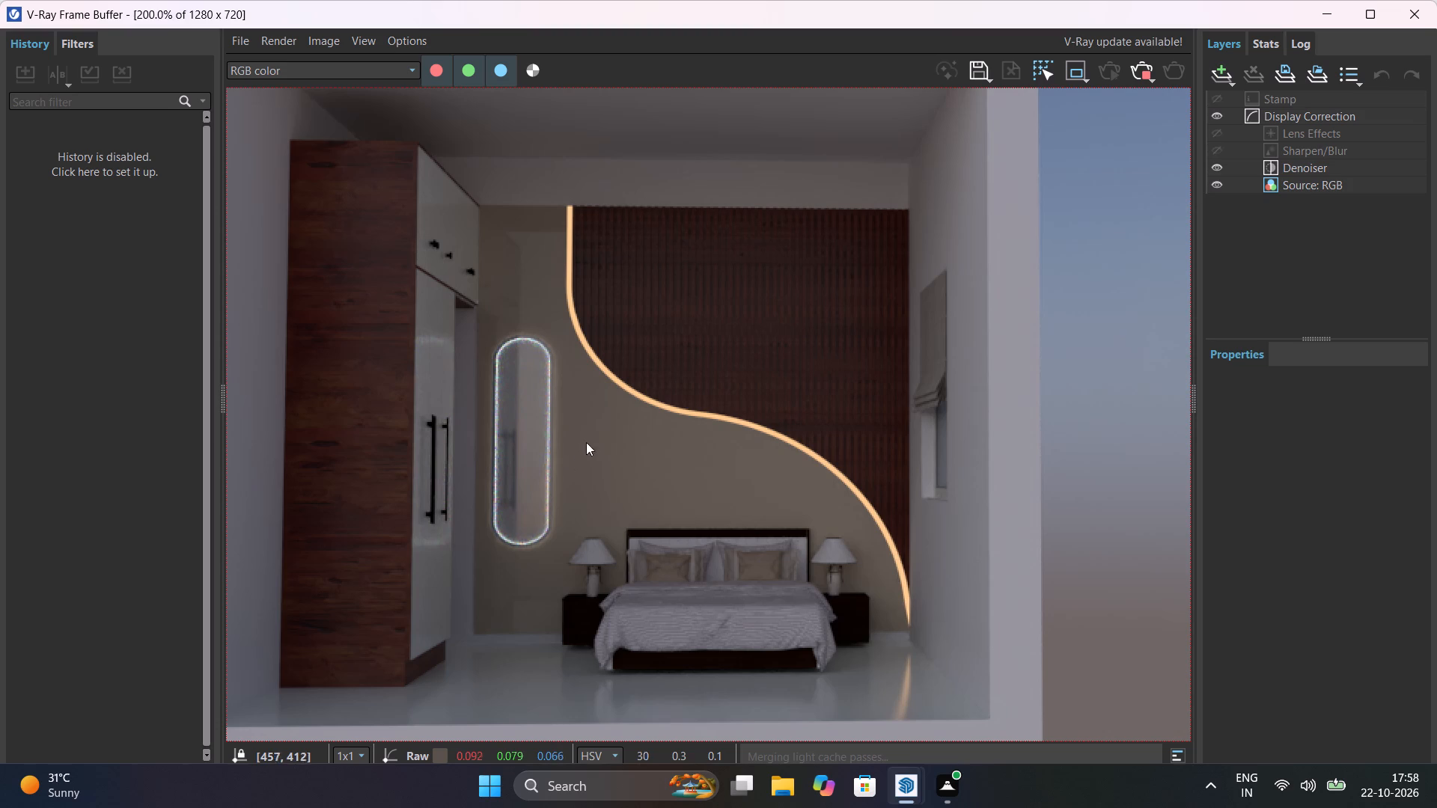
scroll(573, 507, "down", 1)
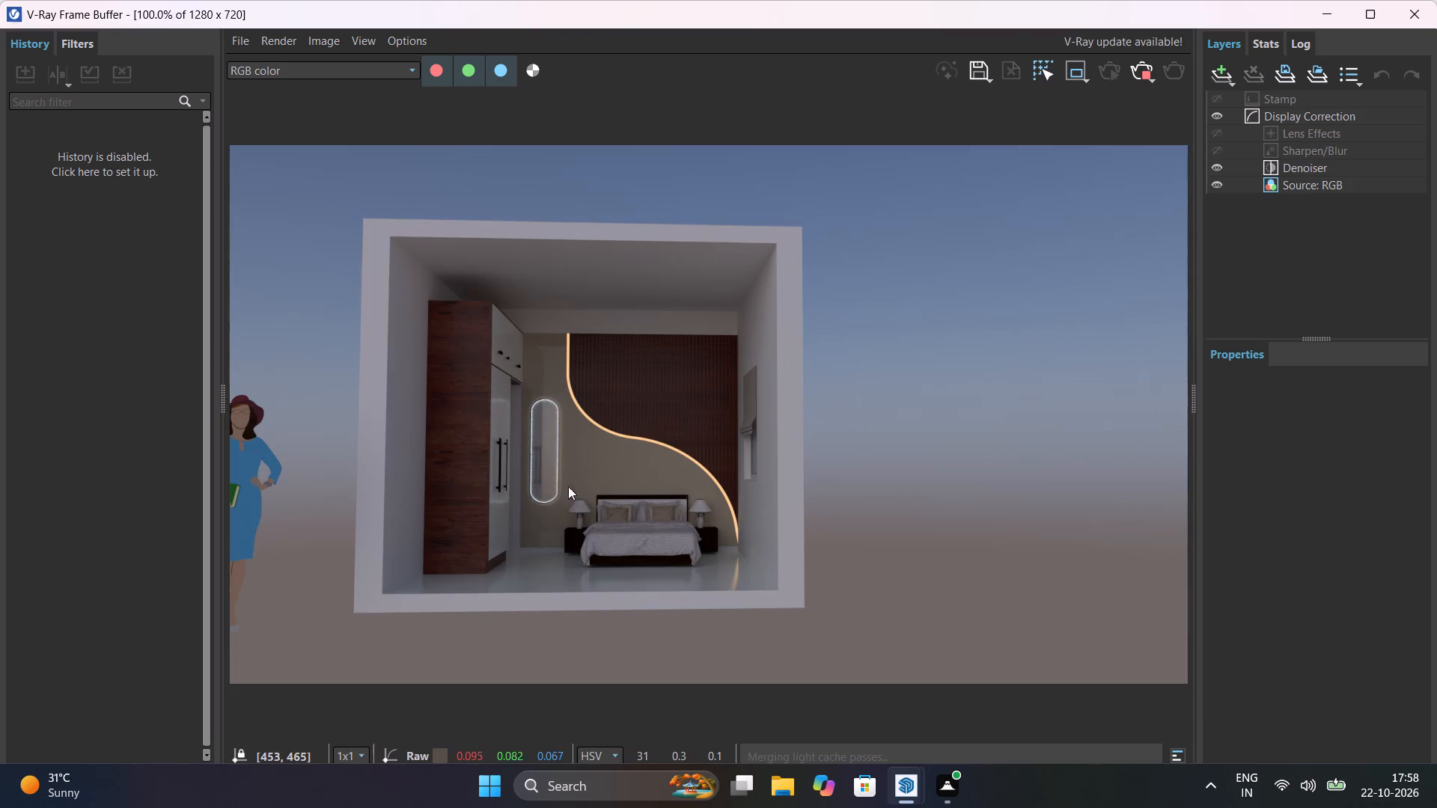
Examine the render up close around the ceiling, wardrobe top, slatted wall and curved light strip.
scroll(559, 423, "up", 1)
middle_click_drag(569, 425, 728, 525)
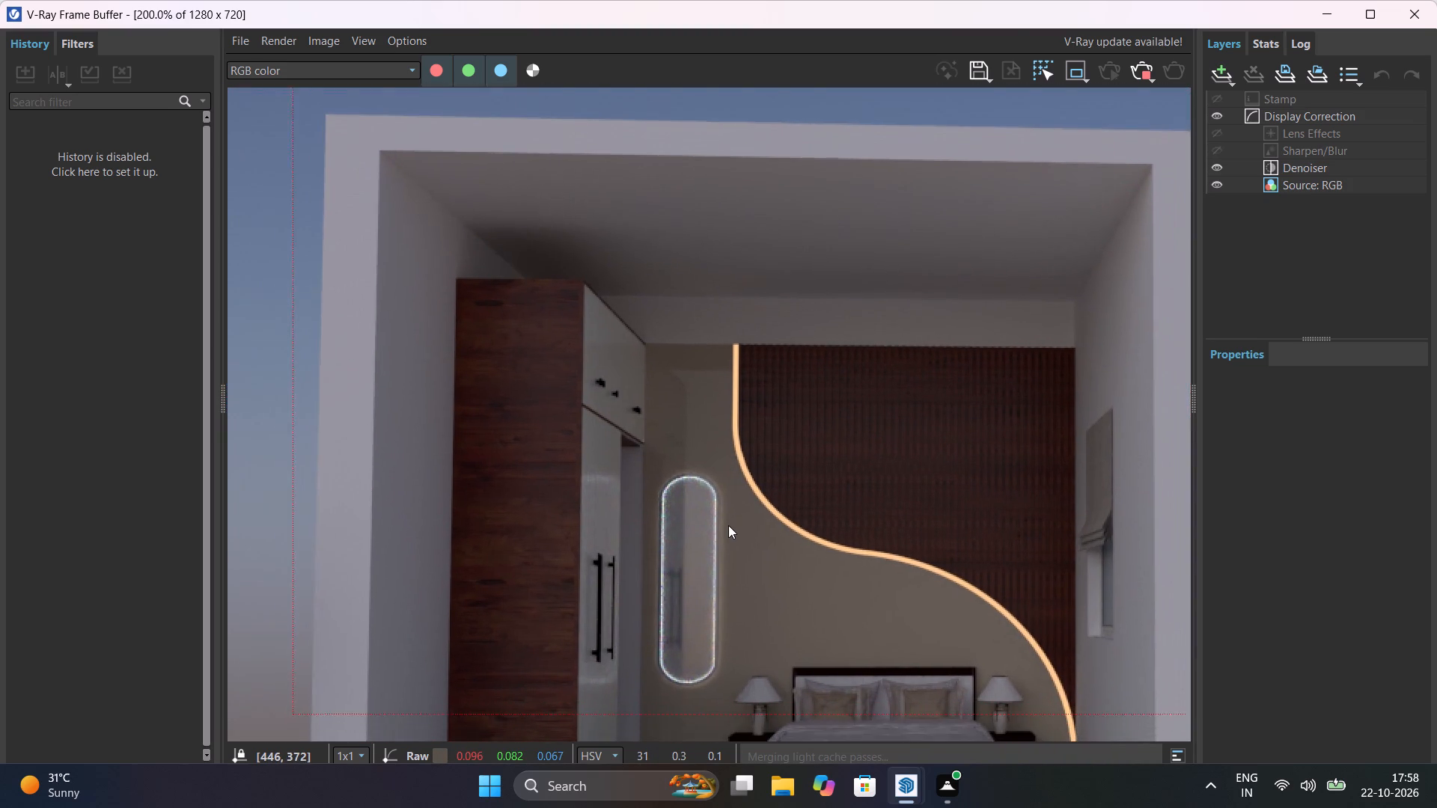
middle_click_drag(728, 525, 610, 530)
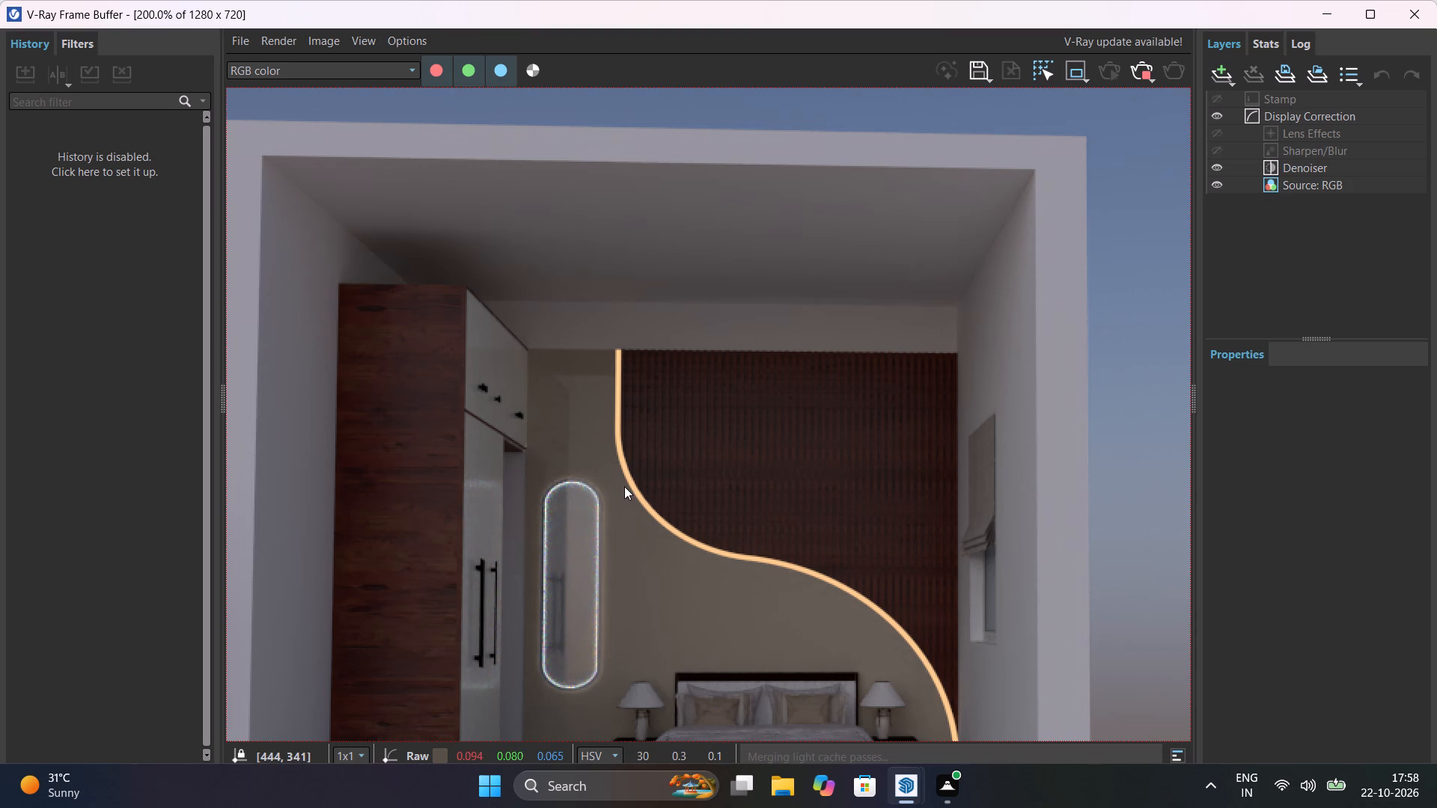
scroll(624, 485, "down", 1)
middle_click_drag(640, 513, 579, 474)
scroll(579, 475, "up", 1)
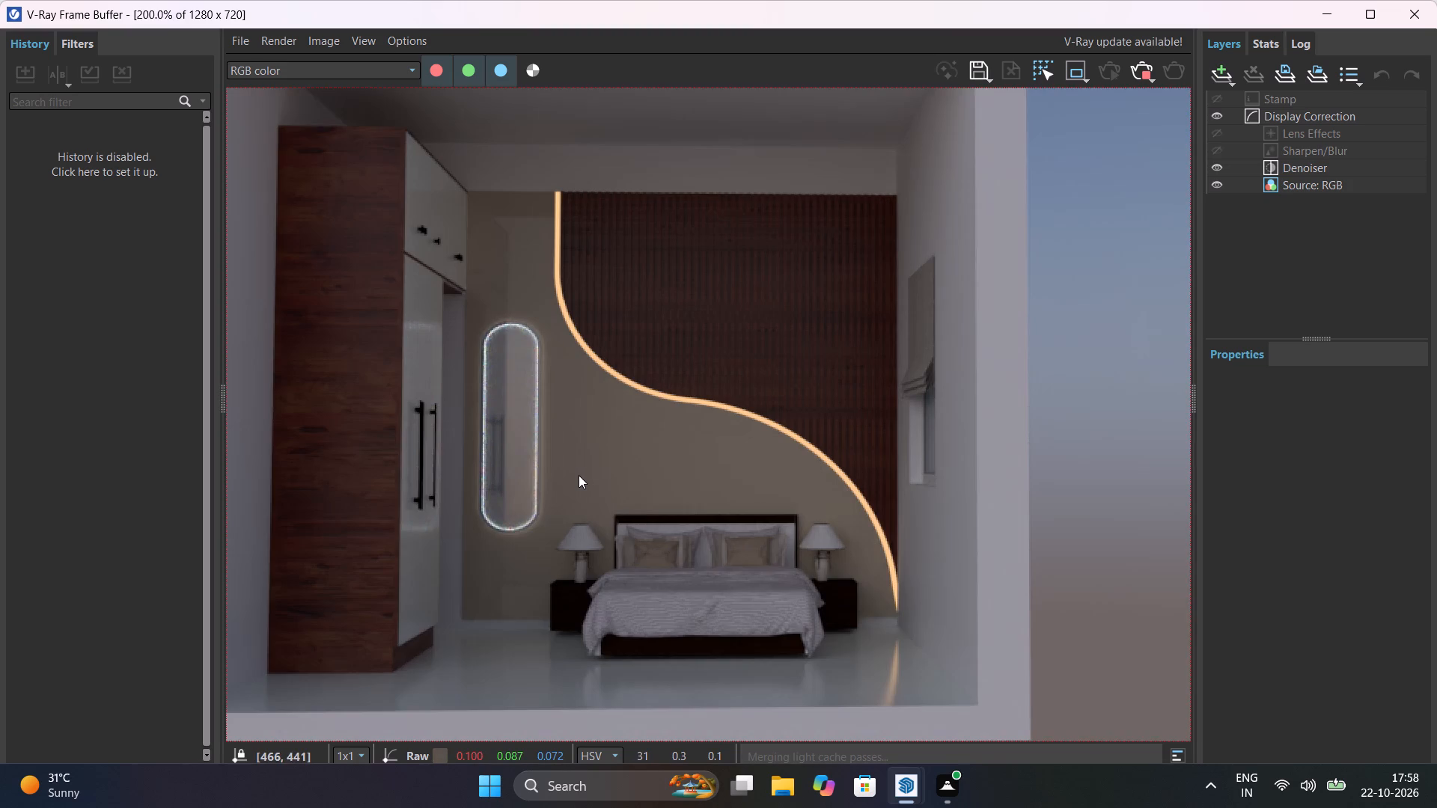
scroll(579, 475, "down", 1)
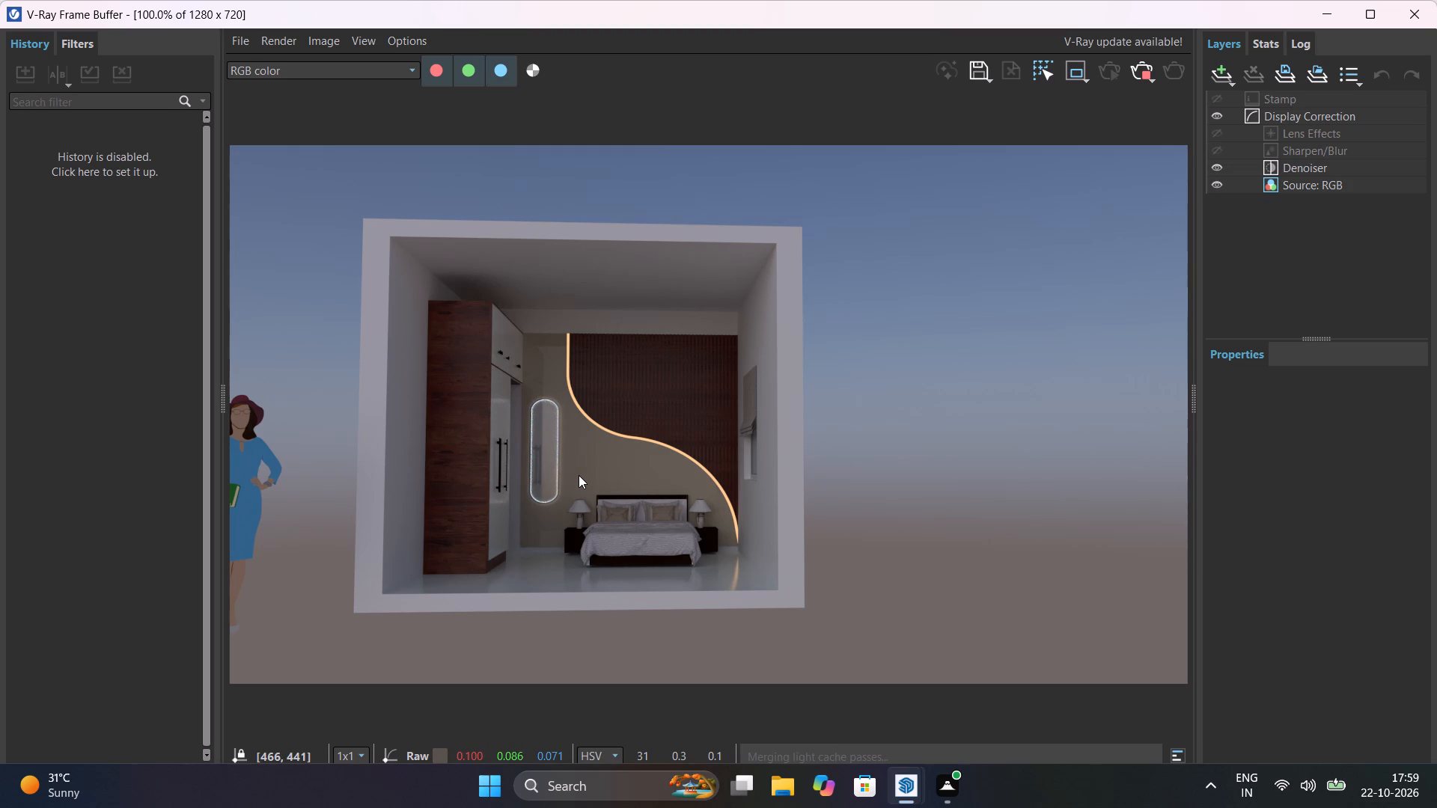
scroll(588, 414, "up", 1)
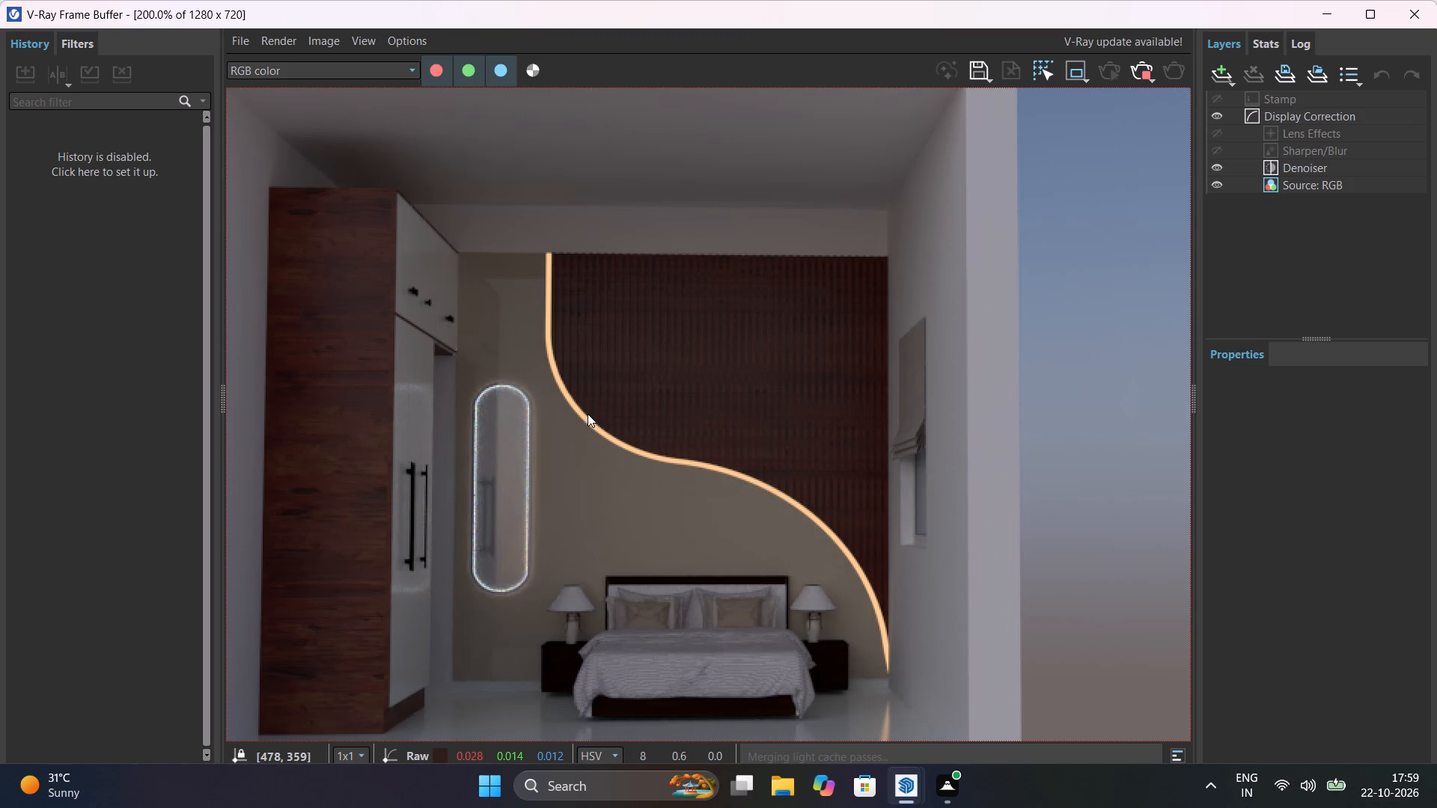
scroll(588, 414, "down", 1)
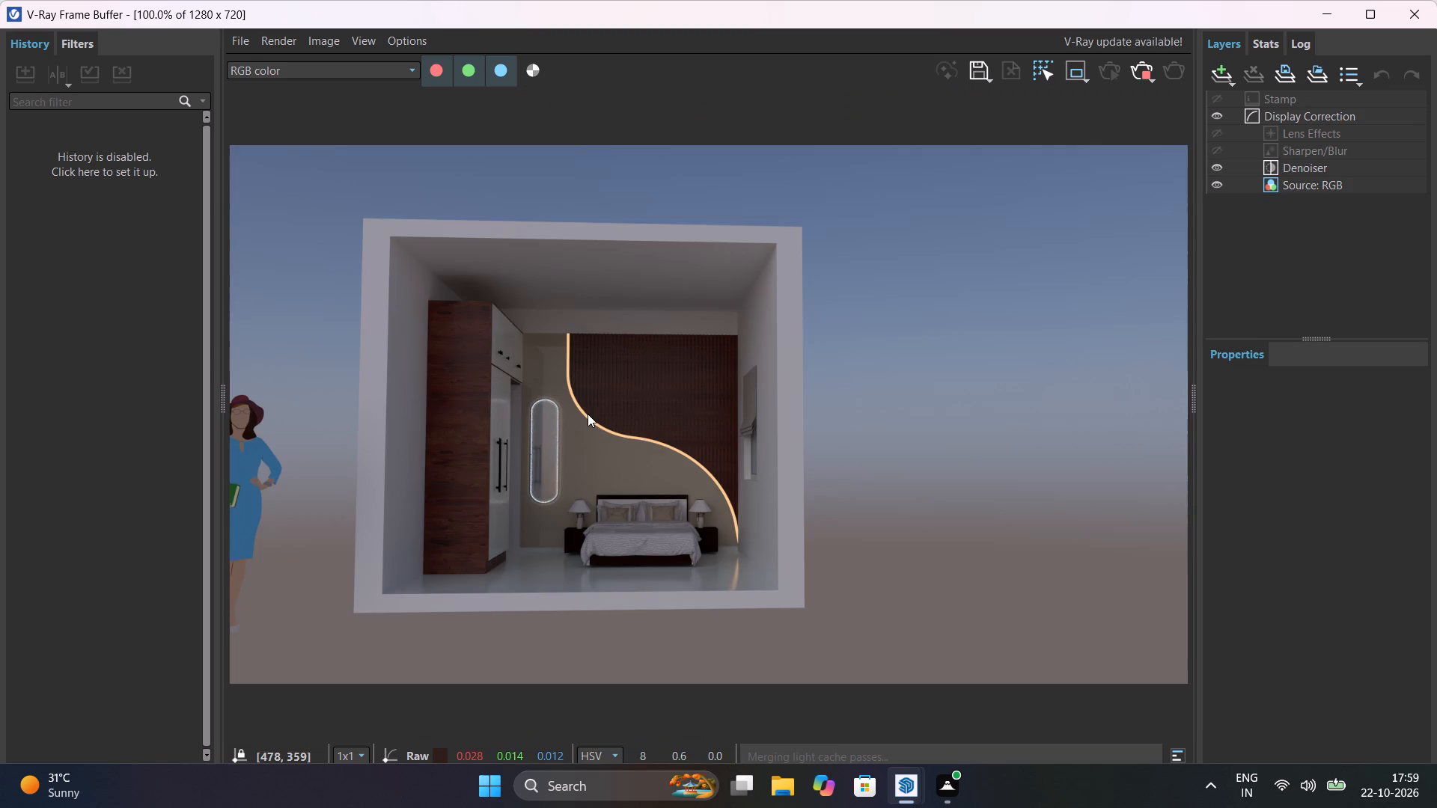
scroll(588, 414, "down", 2)
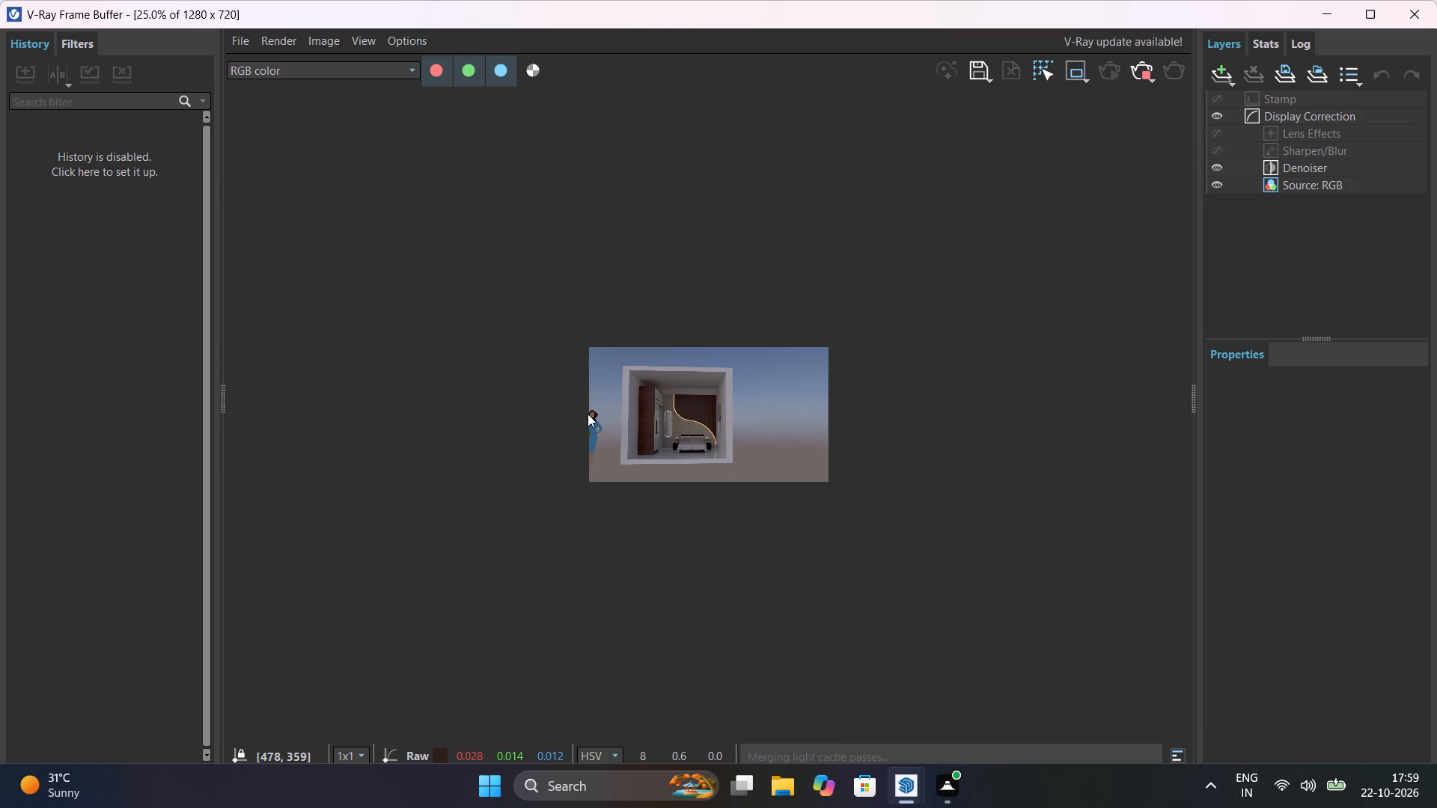
scroll(672, 420, "up", 1)
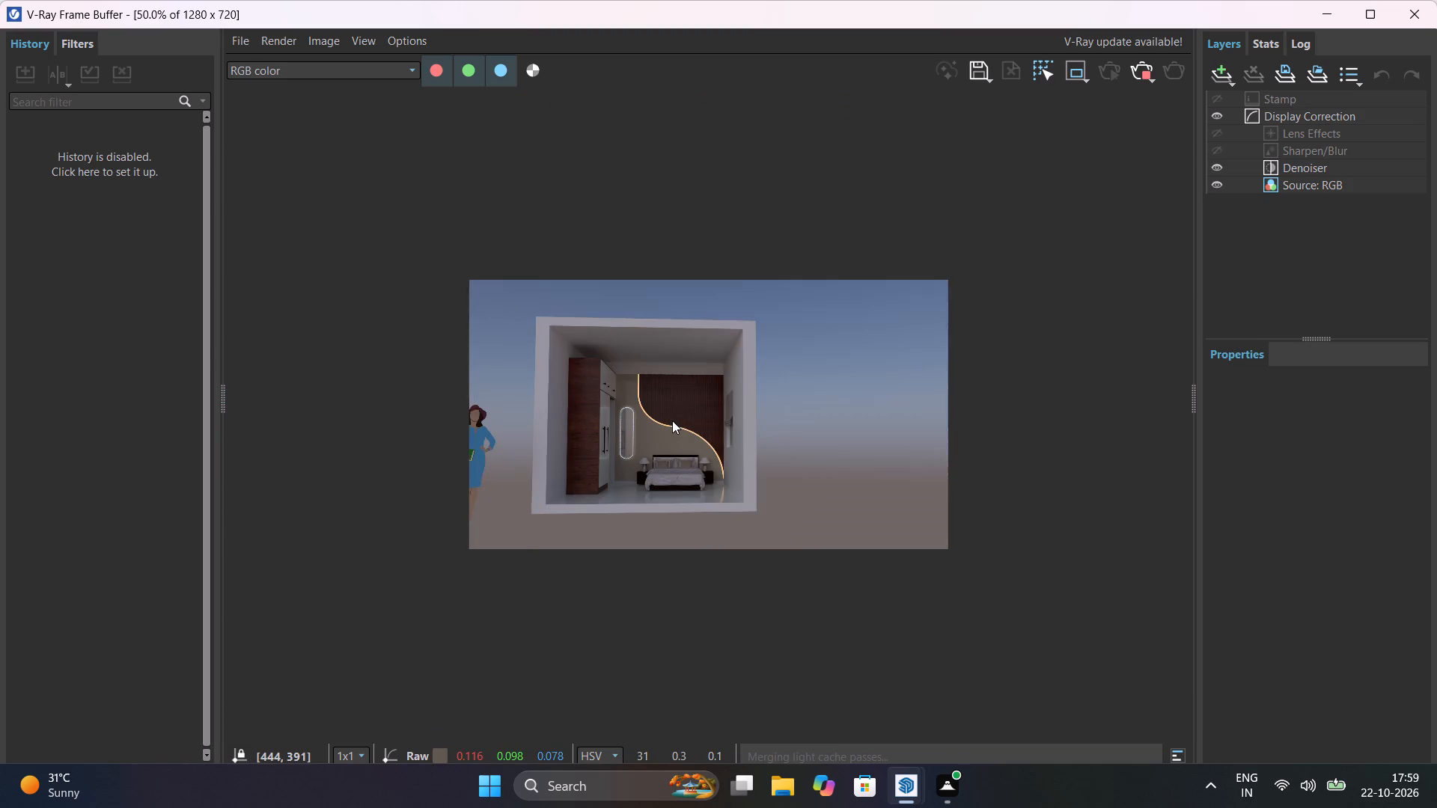
scroll(672, 420, "up", 4)
scroll(672, 420, "down", 3)
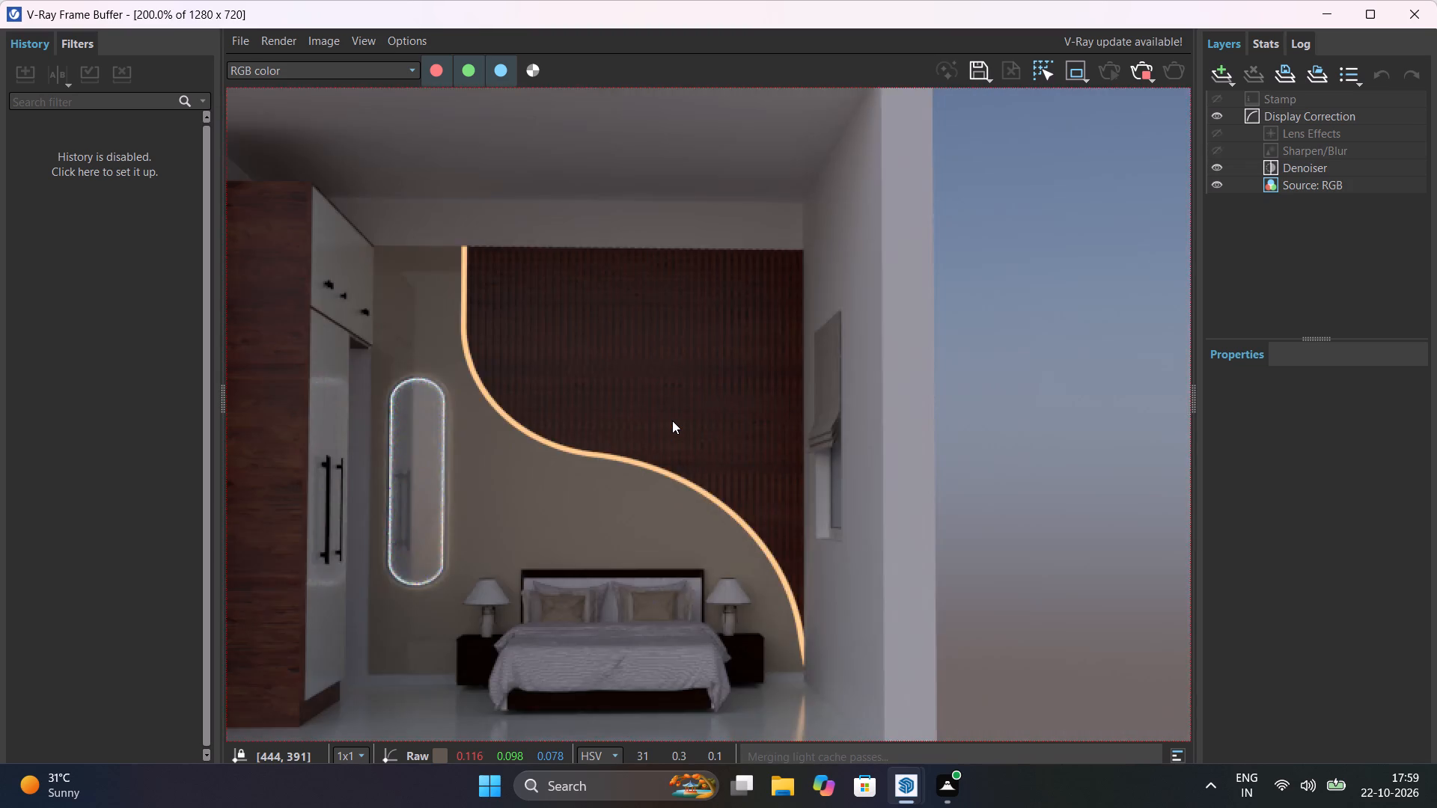
scroll(672, 420, "up", 1)
middle_click_drag(672, 419, 929, 438)
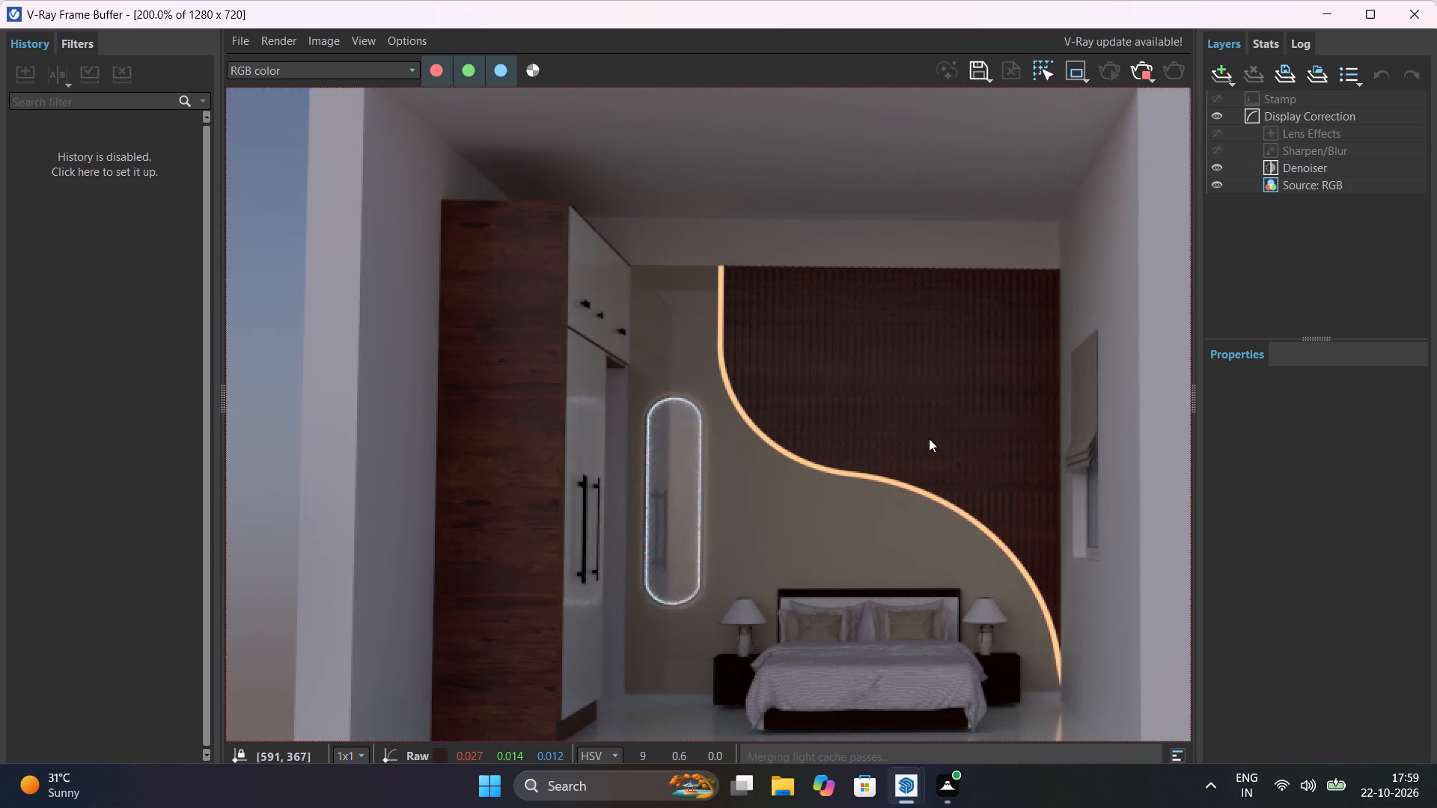
middle_click_drag(929, 438, 832, 402)
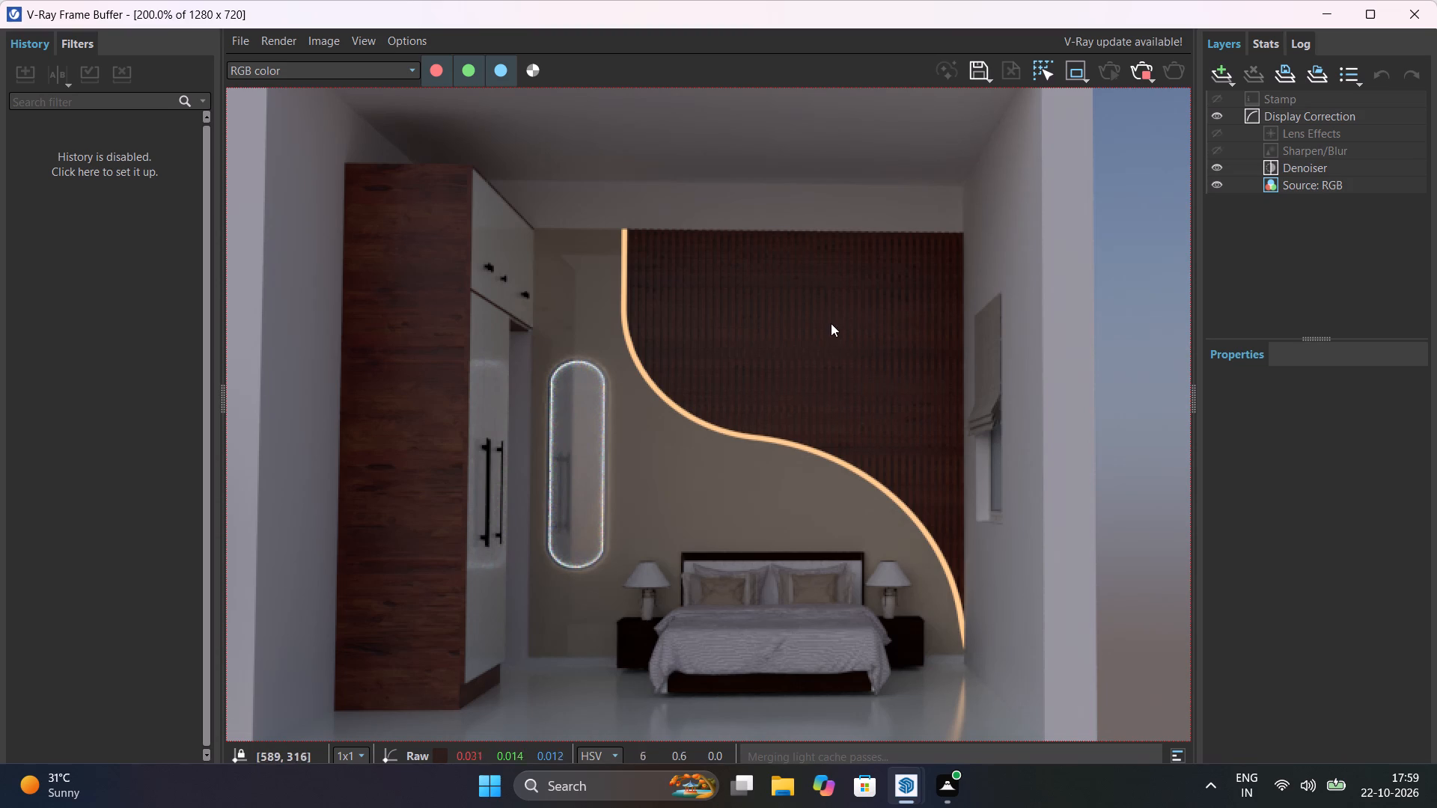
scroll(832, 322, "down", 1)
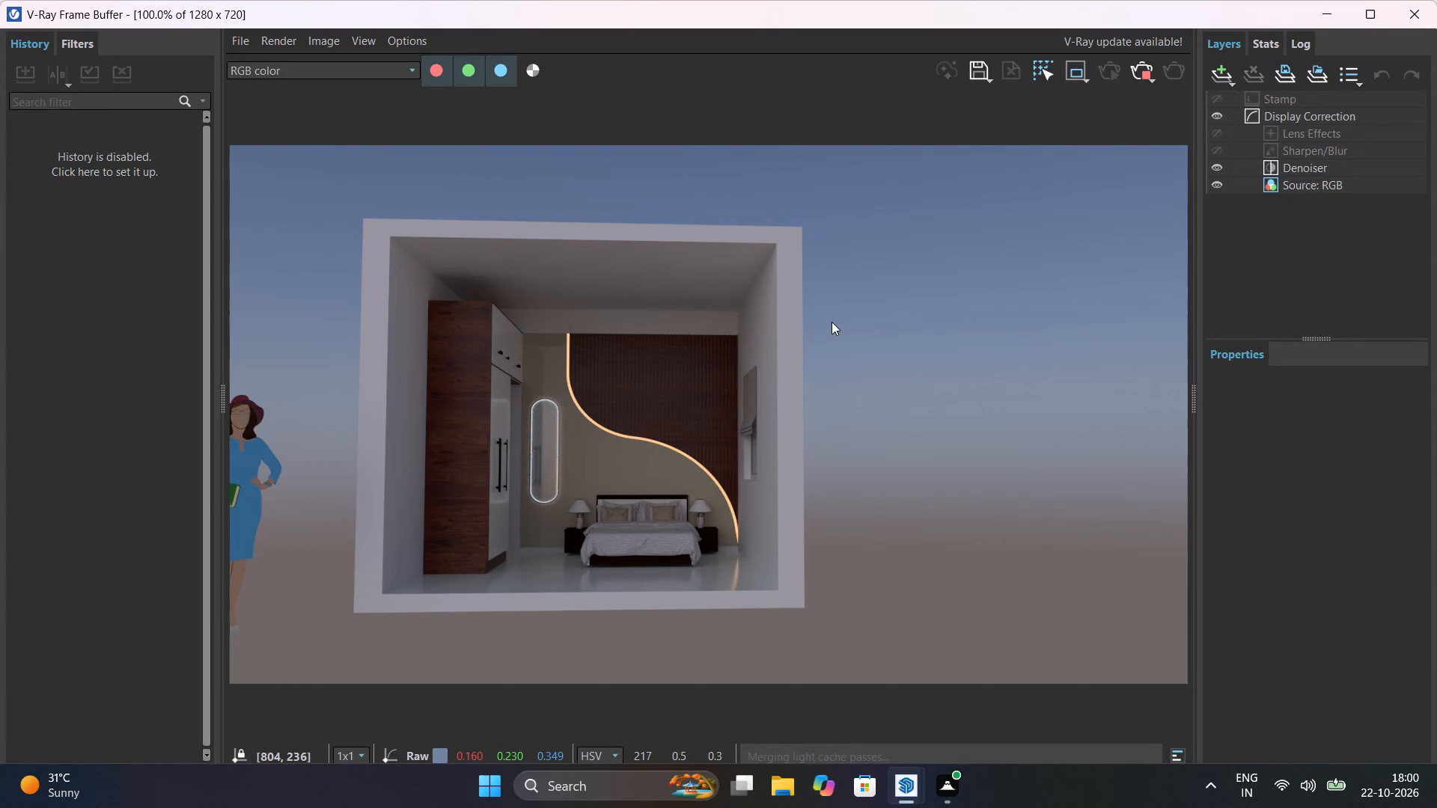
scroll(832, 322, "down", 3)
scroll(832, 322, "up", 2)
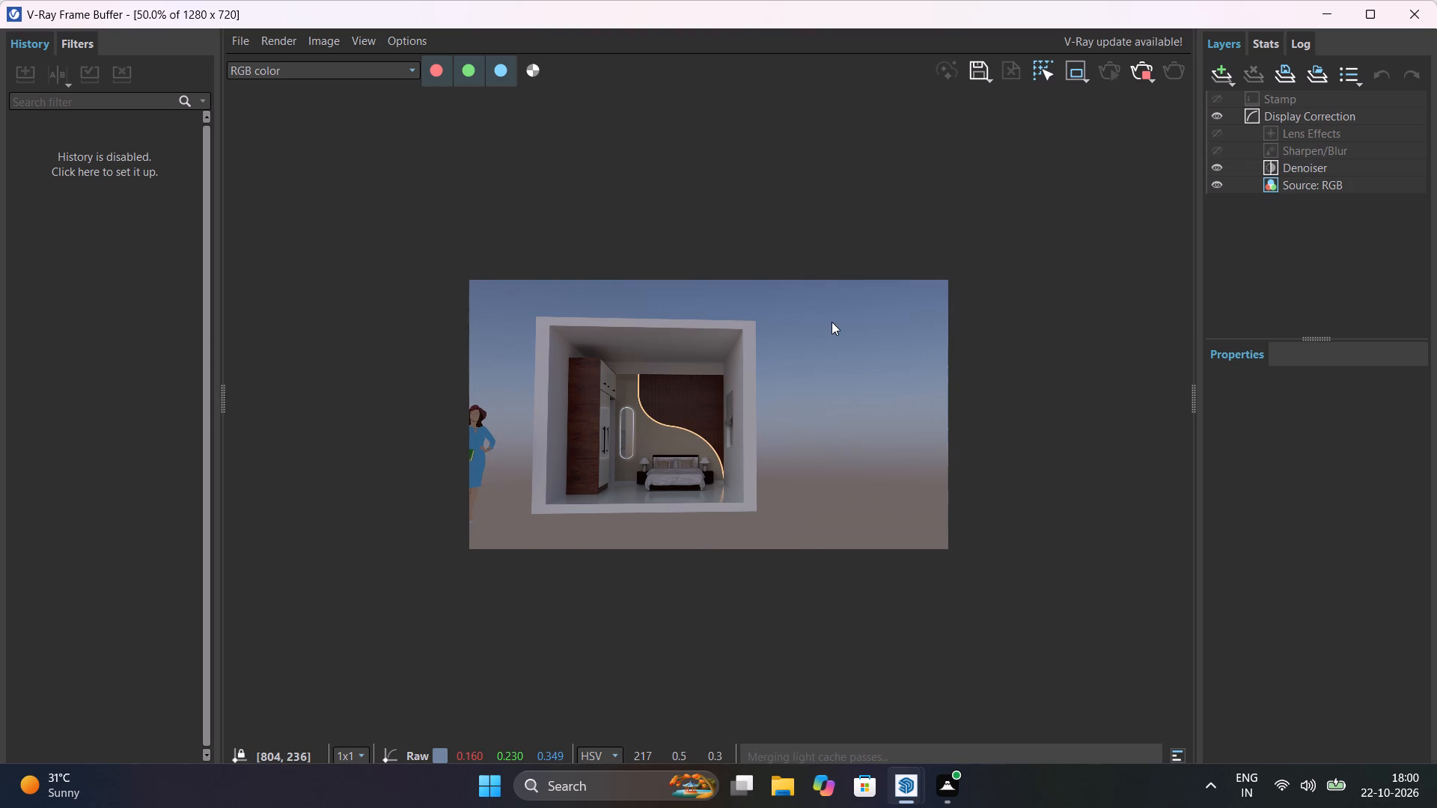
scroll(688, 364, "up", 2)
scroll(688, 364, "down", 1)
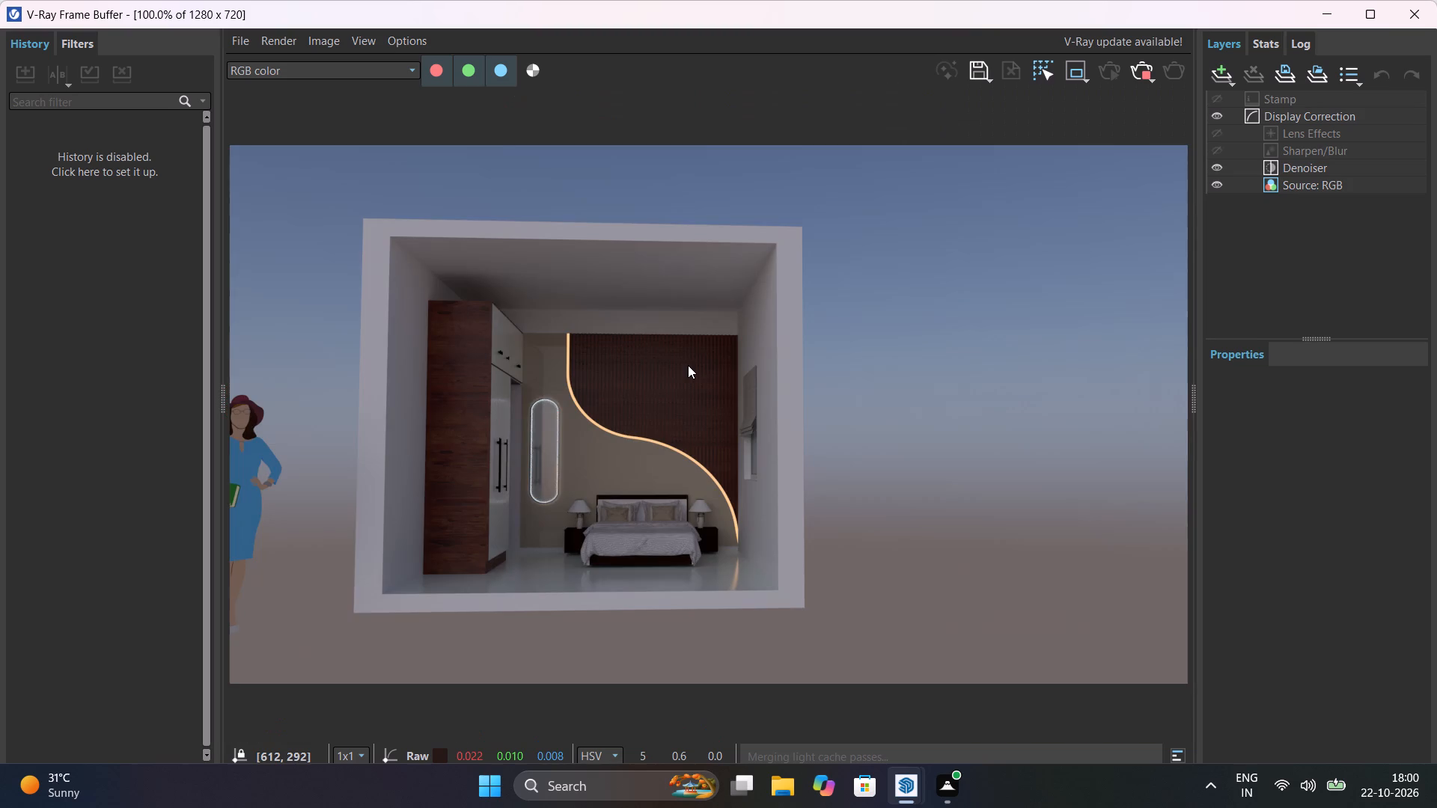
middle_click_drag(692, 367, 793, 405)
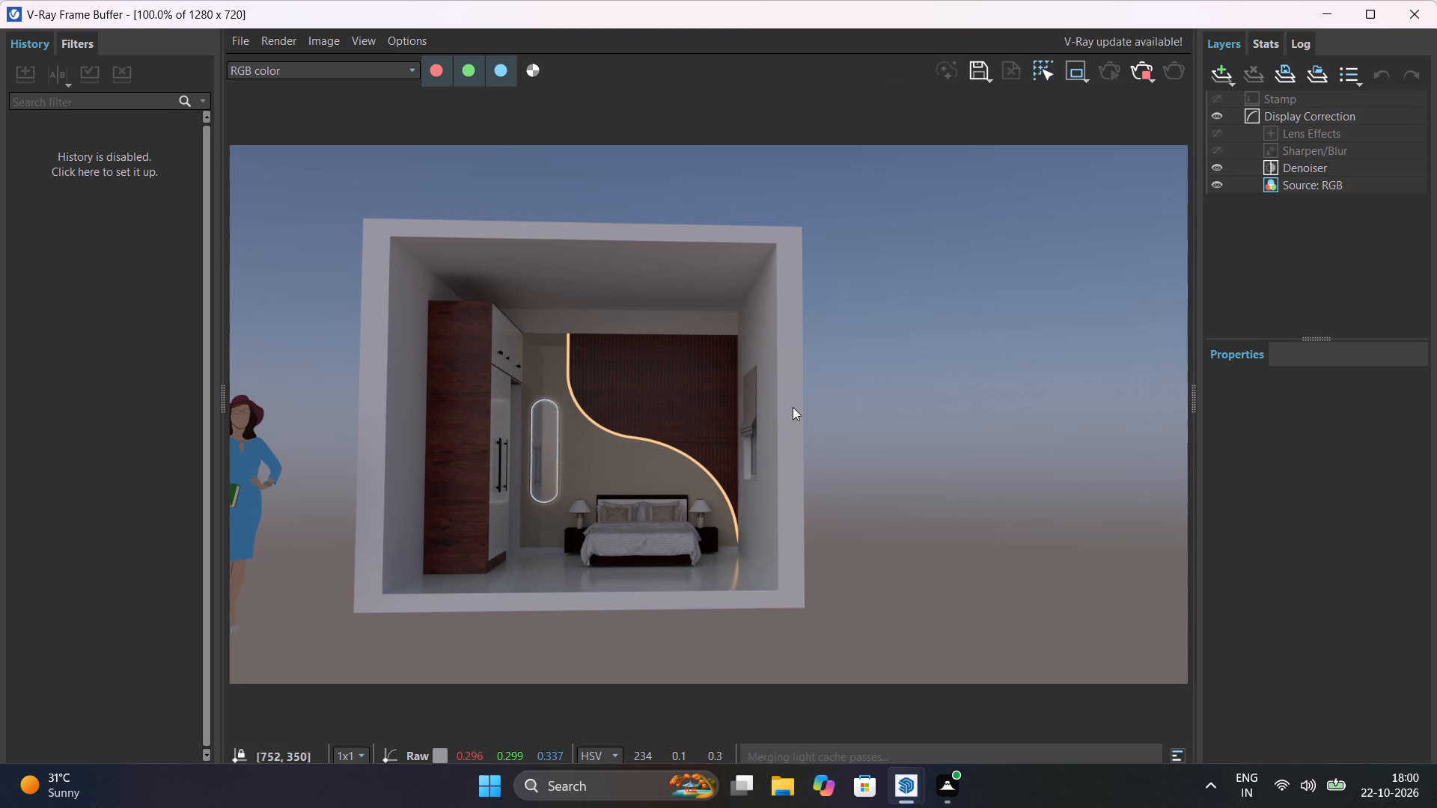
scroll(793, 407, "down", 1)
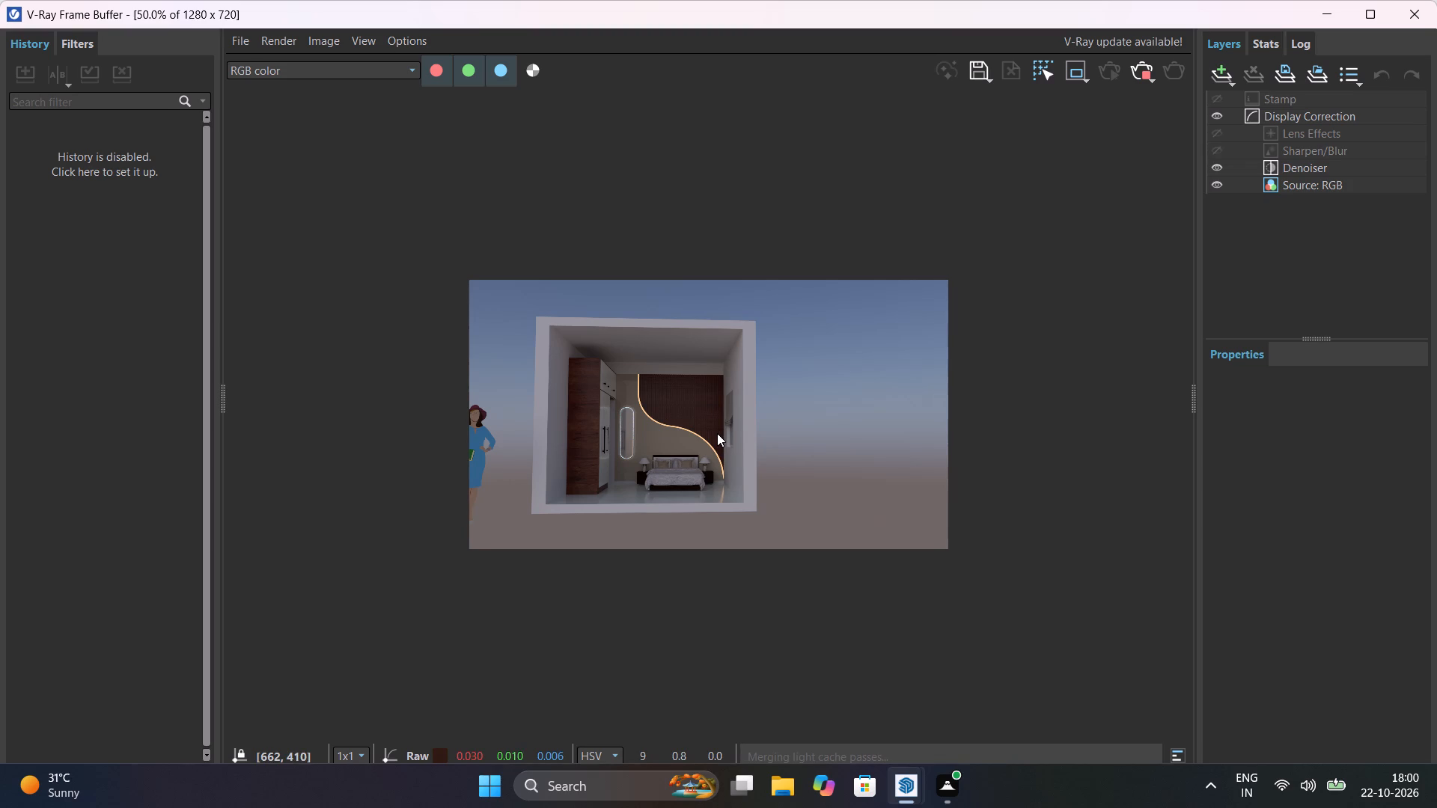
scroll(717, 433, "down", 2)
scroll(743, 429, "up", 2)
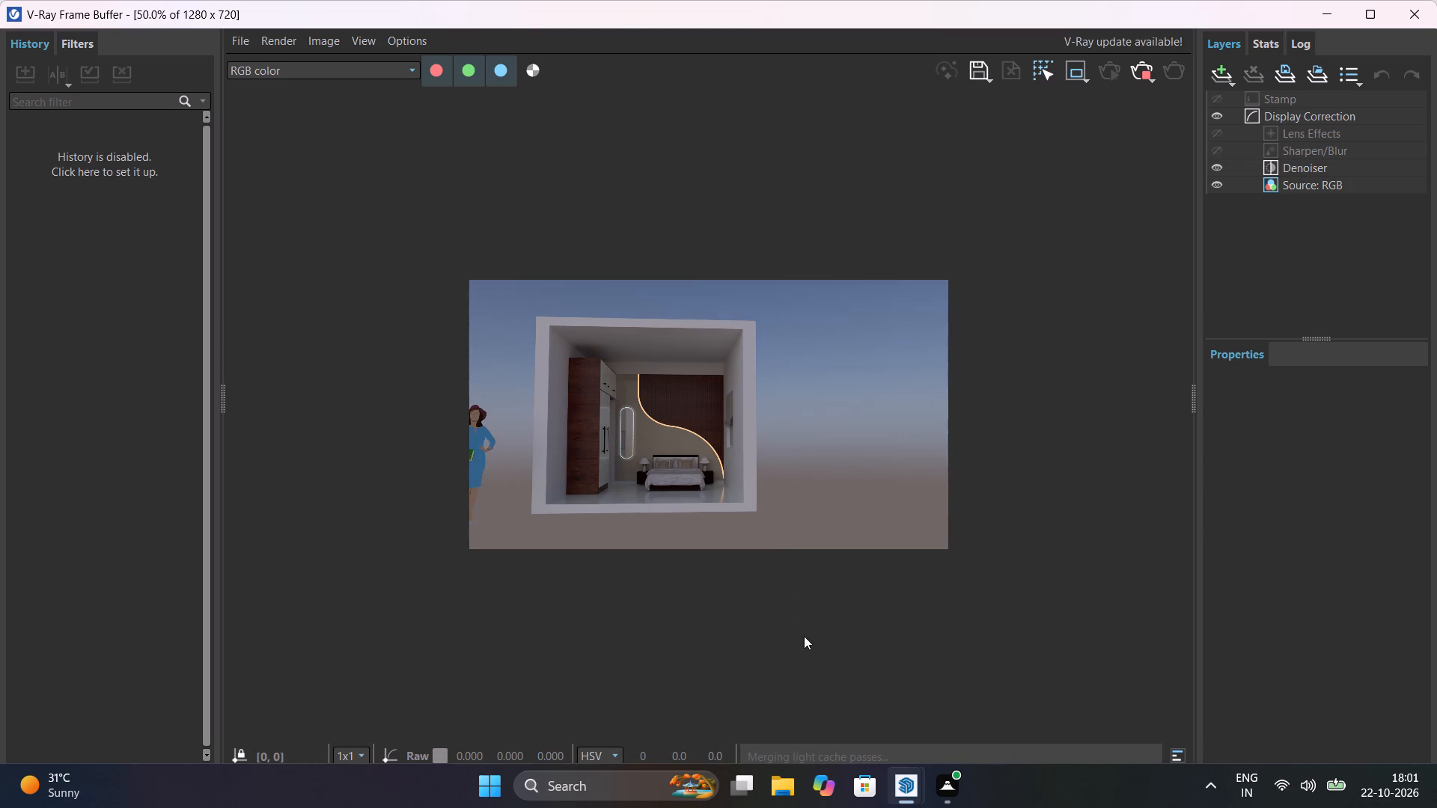
Stop the running V-Ray render and close the frame buffer to return to the model.
left_click(1146, 67)
left_click(1418, 5)
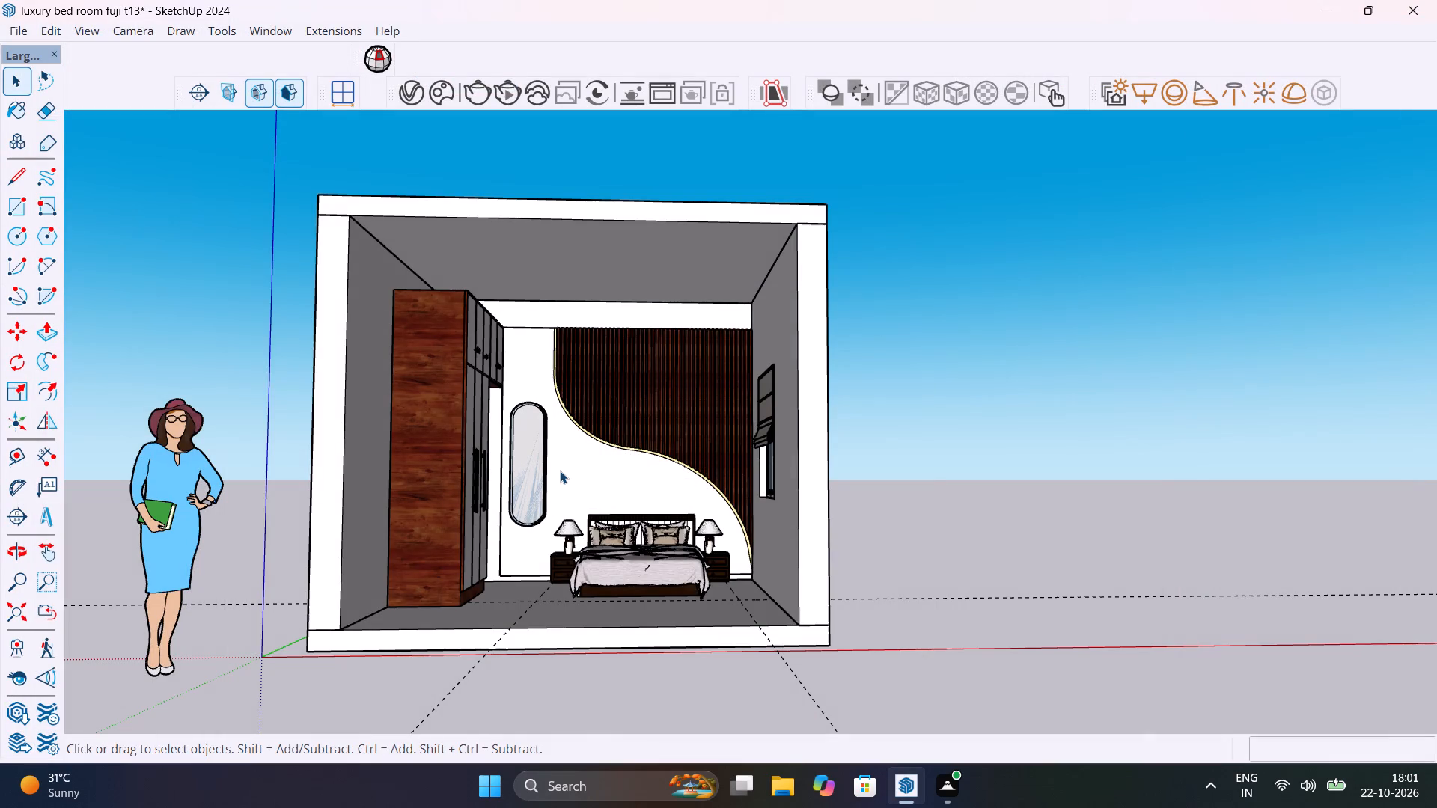
Examine the bedroom from several front angles, checking the wardrobe top against the ceiling and the slatted wall.
scroll(571, 404, "up", 2)
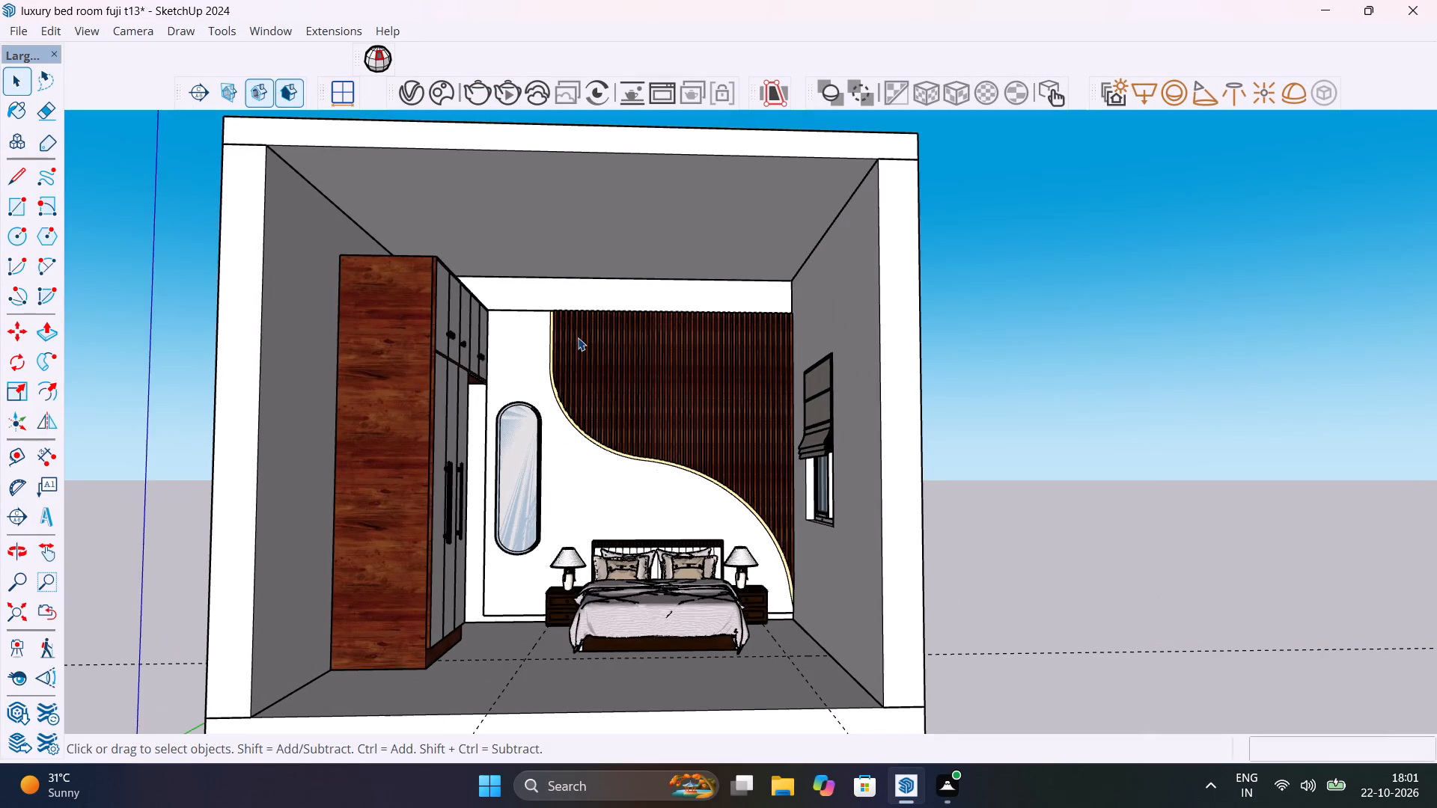
middle_click_drag(580, 335, 605, 343)
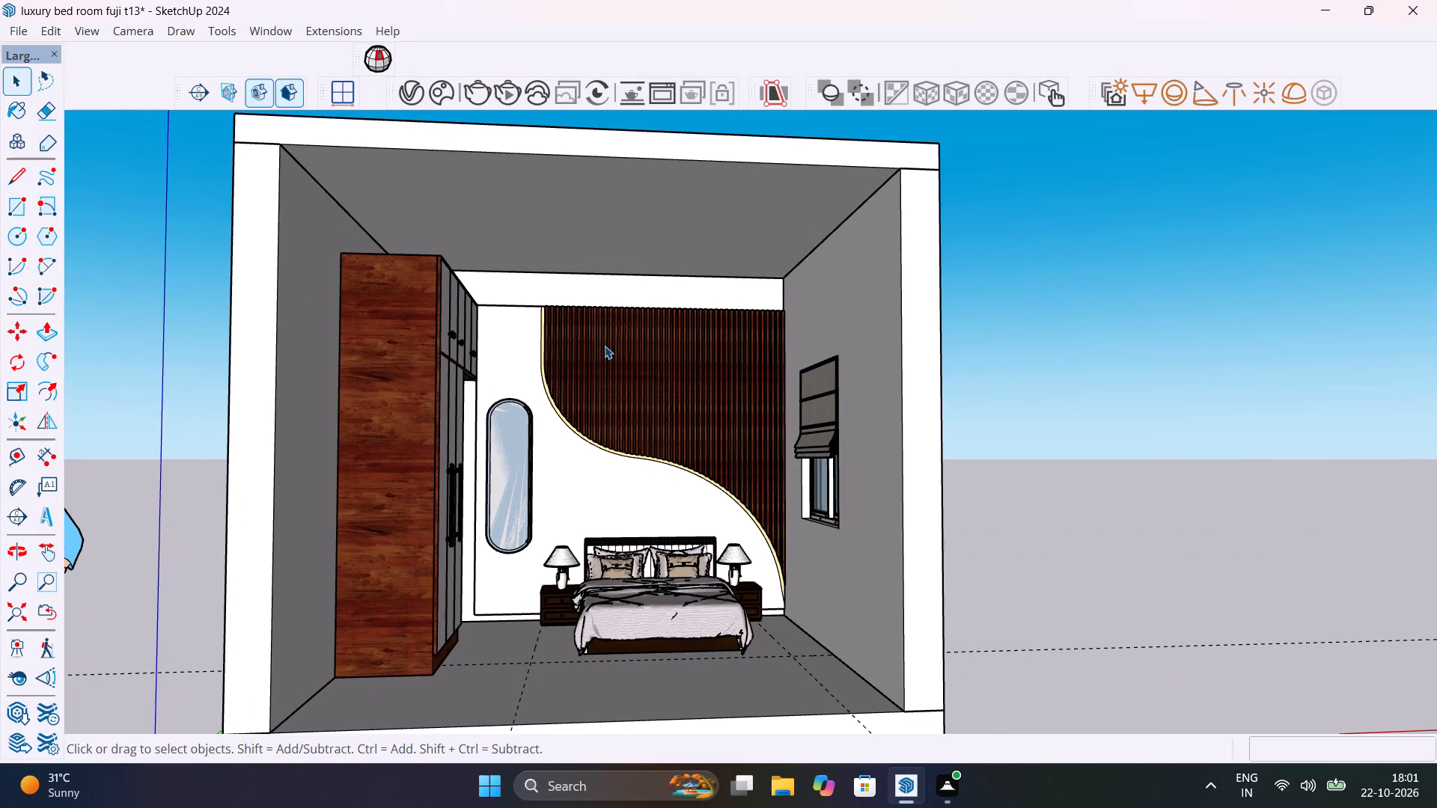
scroll(572, 259, "up", 1)
middle_click_drag(572, 259, 586, 313)
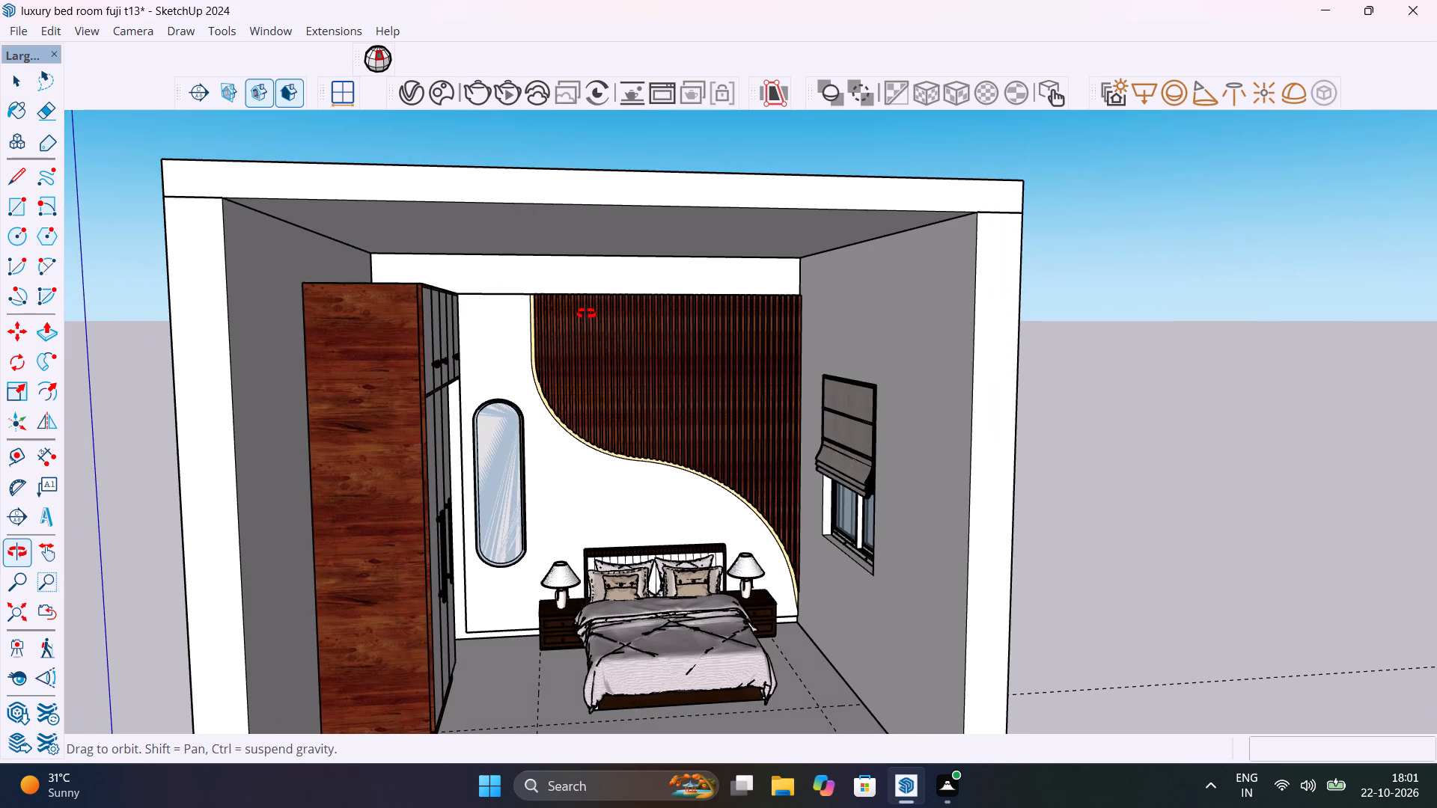
middle_click_drag(586, 313, 580, 296)
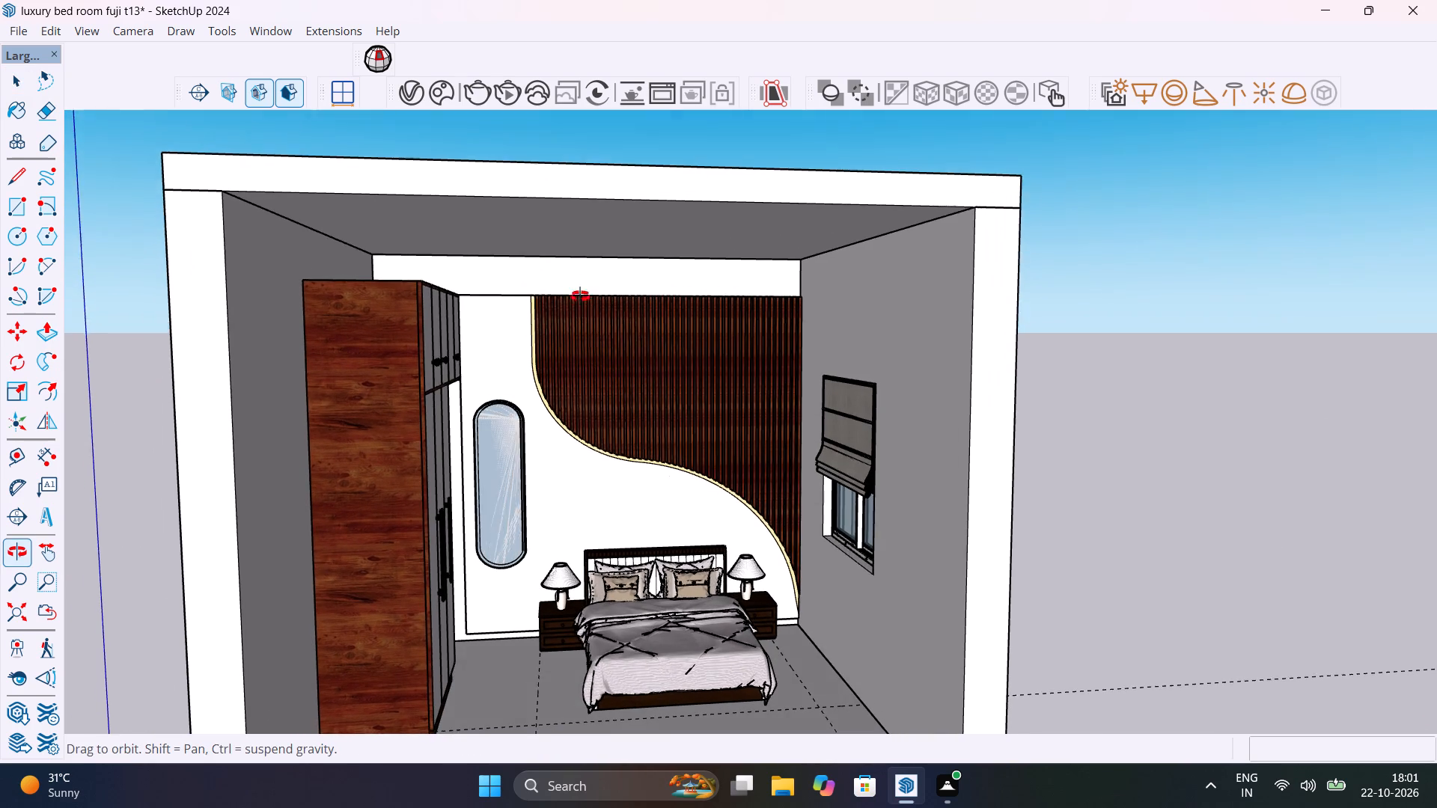
middle_click_drag(580, 296, 579, 286)
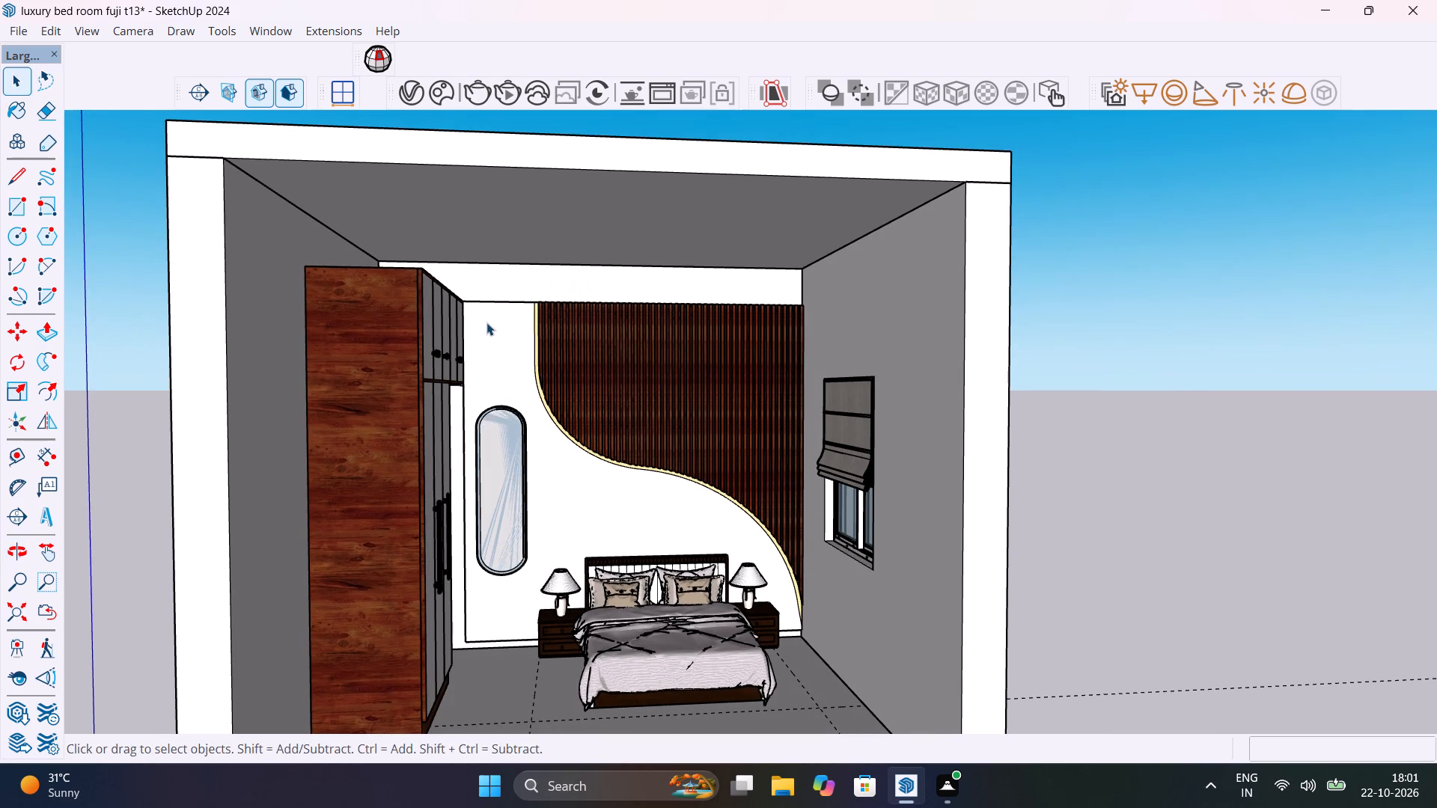
middle_click_drag(481, 324, 383, 352)
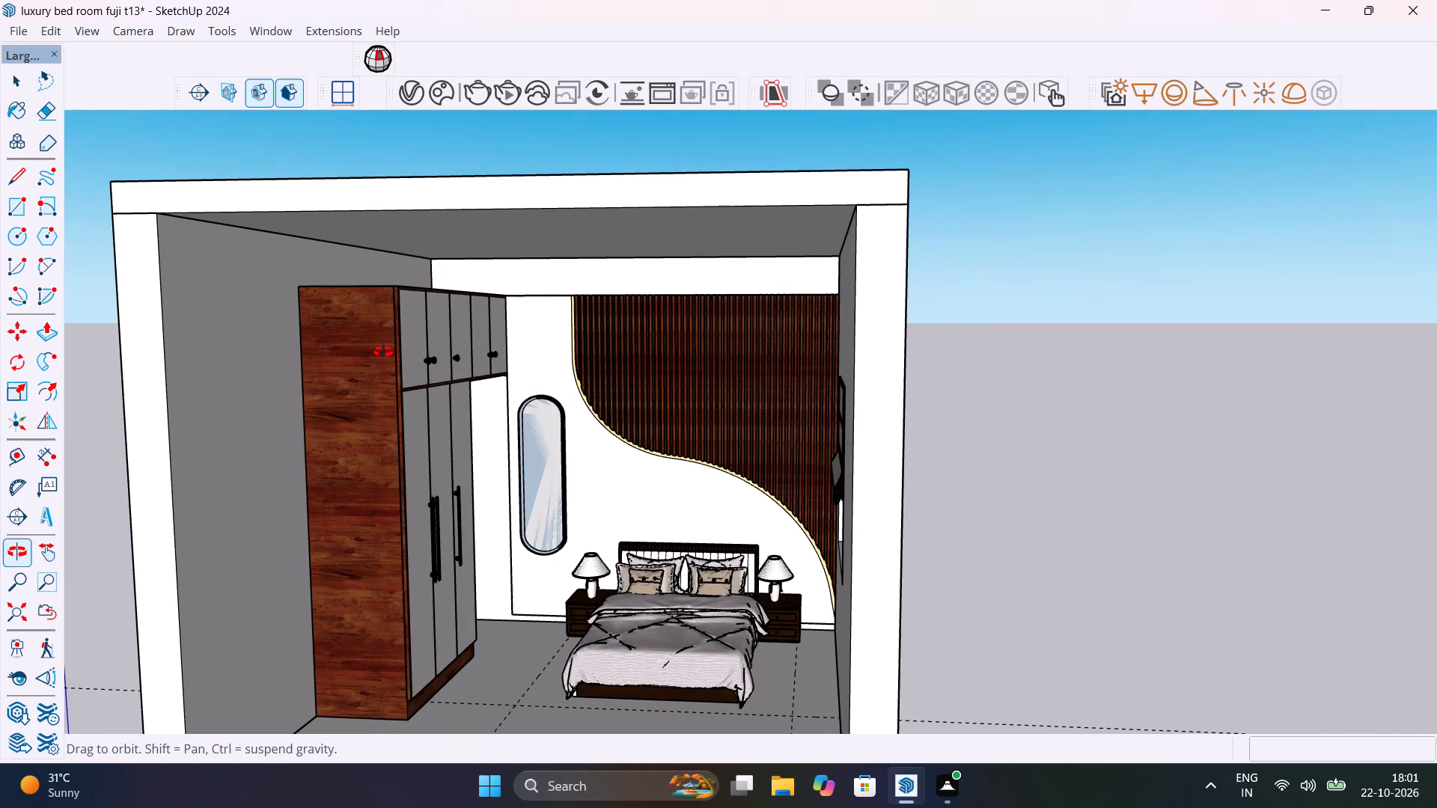
middle_click_drag(383, 352, 436, 346)
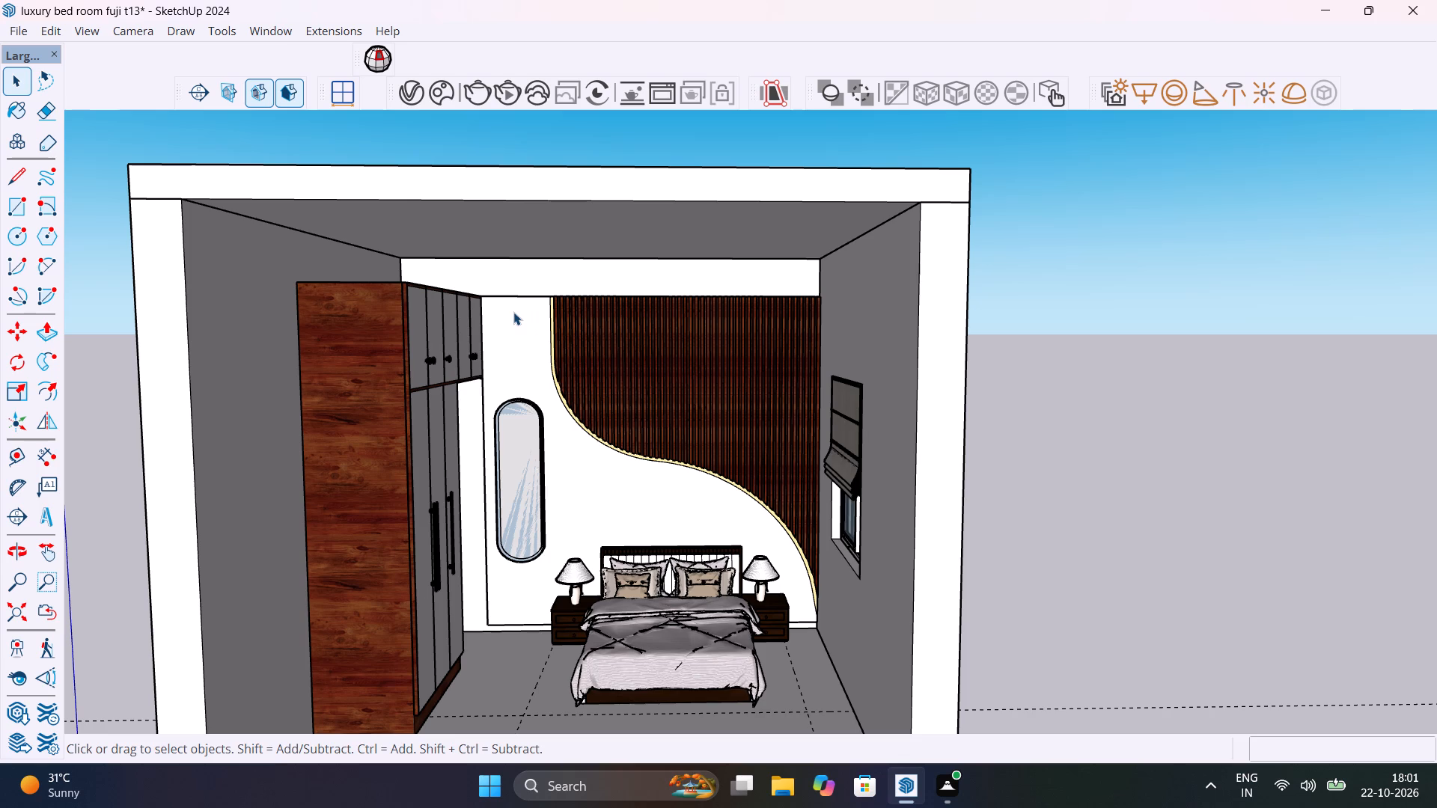
middle_click_drag(541, 275, 589, 317)
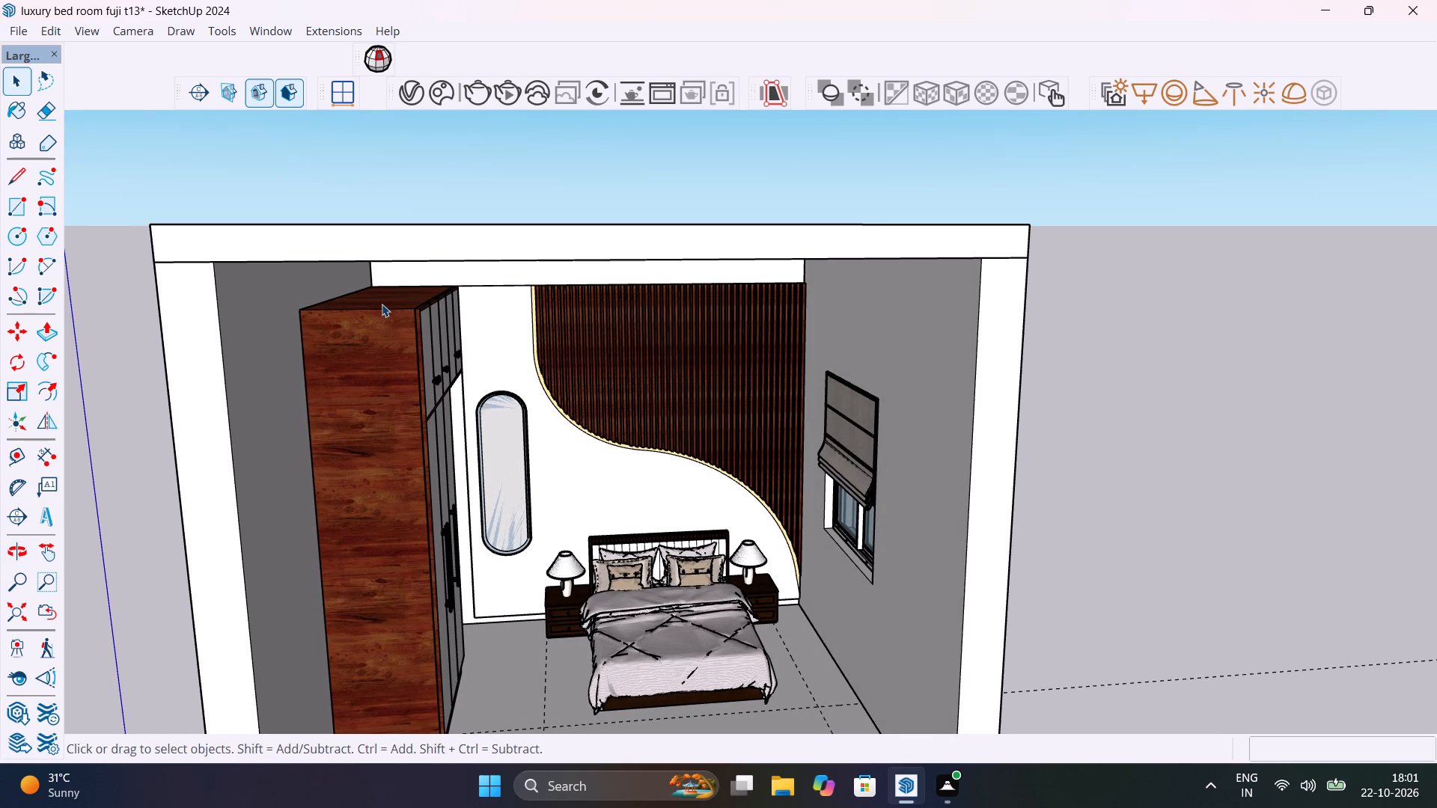
Inside the wardrobe group, scale the wooden carcass upward by about 1.11 so it reaches the ceiling.
scroll(382, 303, "up", 7)
middle_click_drag(421, 296, 370, 245)
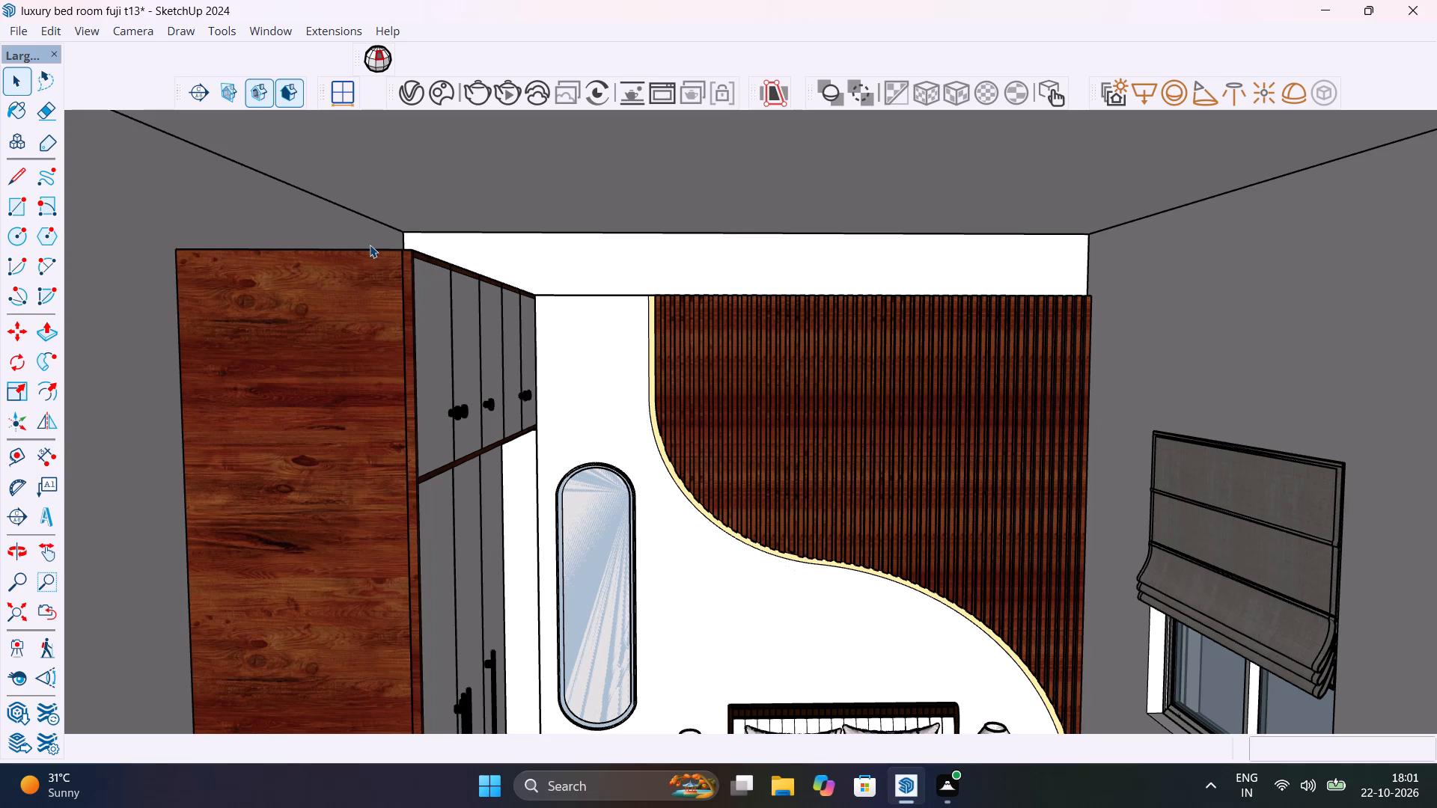
scroll(355, 239, "up", 1)
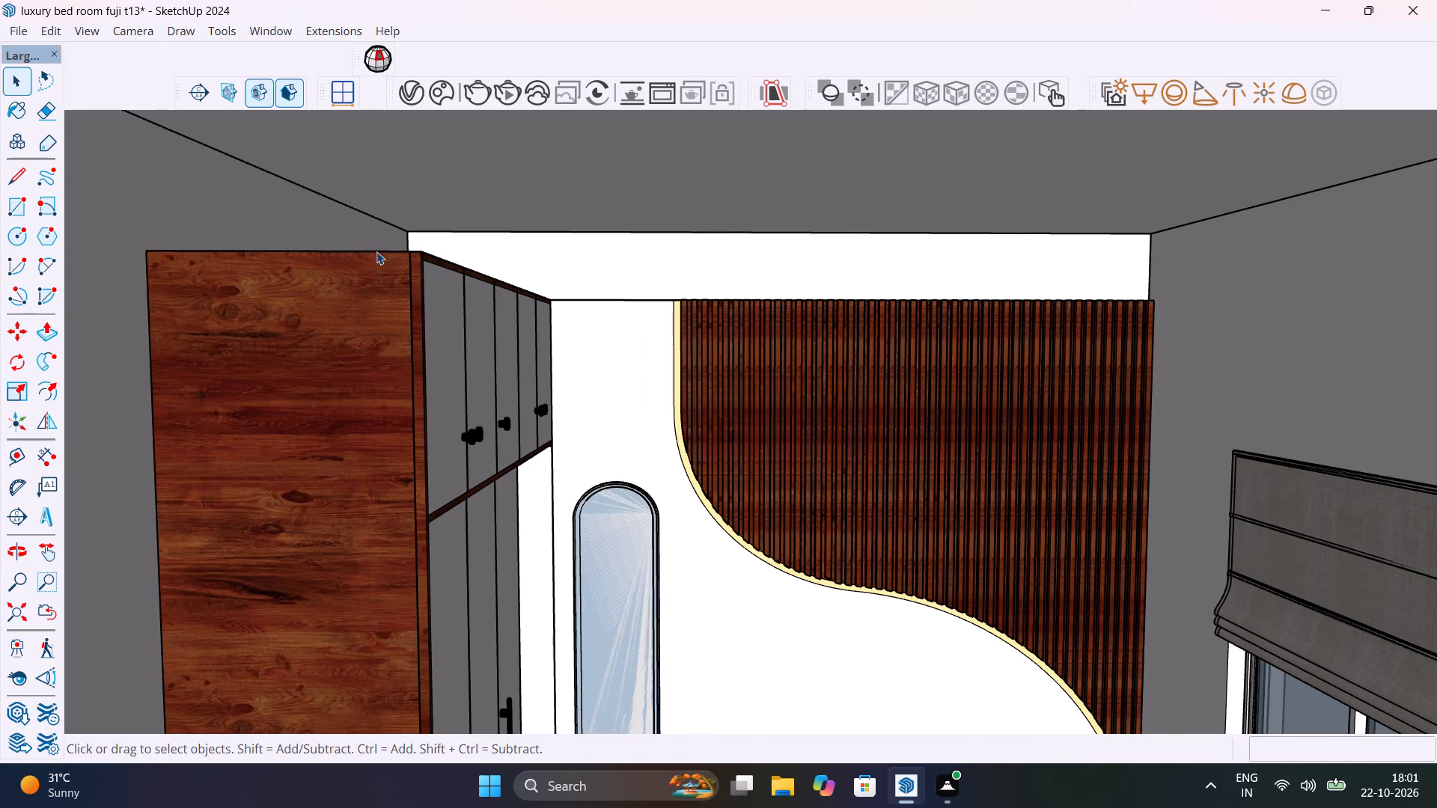
middle_click_drag(376, 252, 398, 306)
left_click(400, 310)
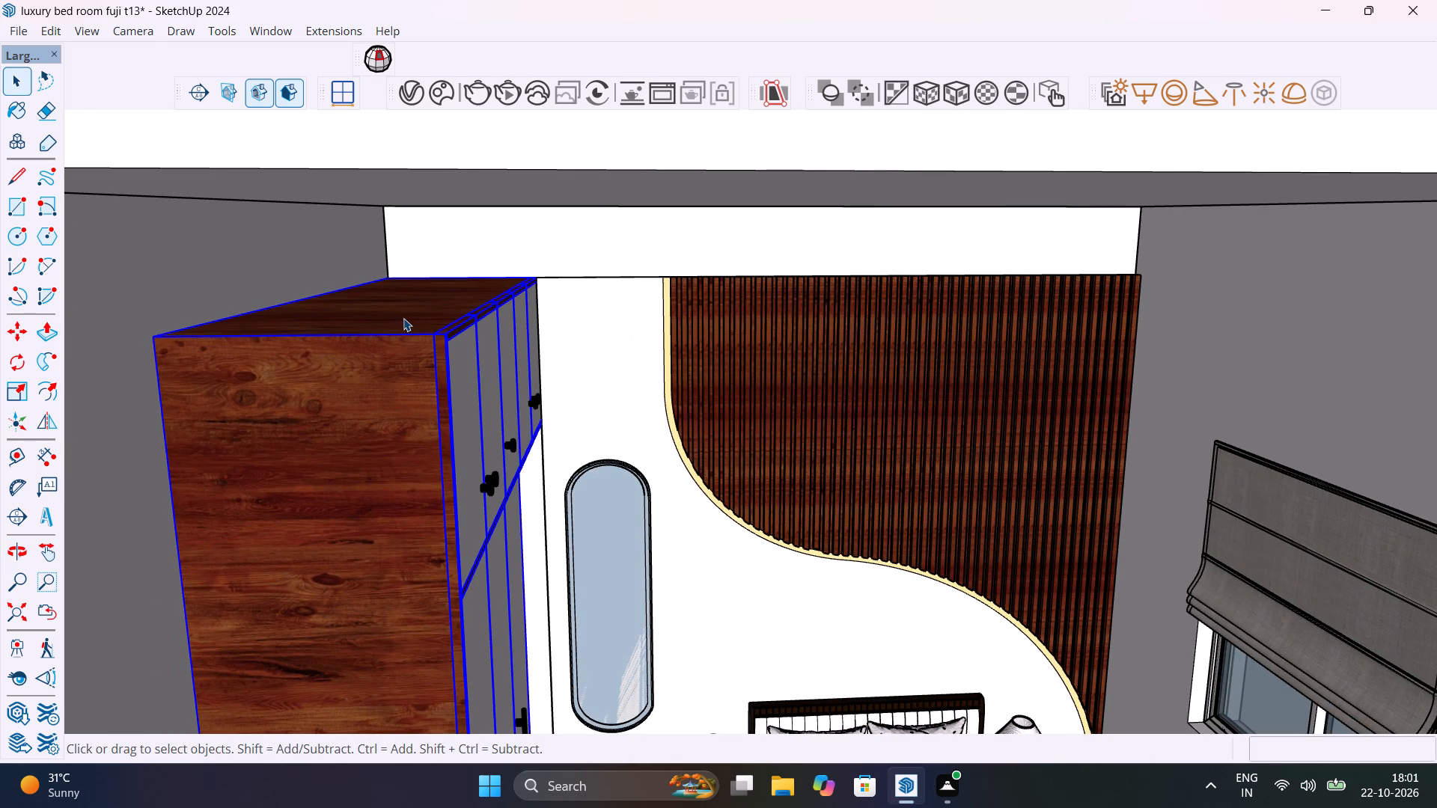
double_click(403, 317)
left_click(403, 317)
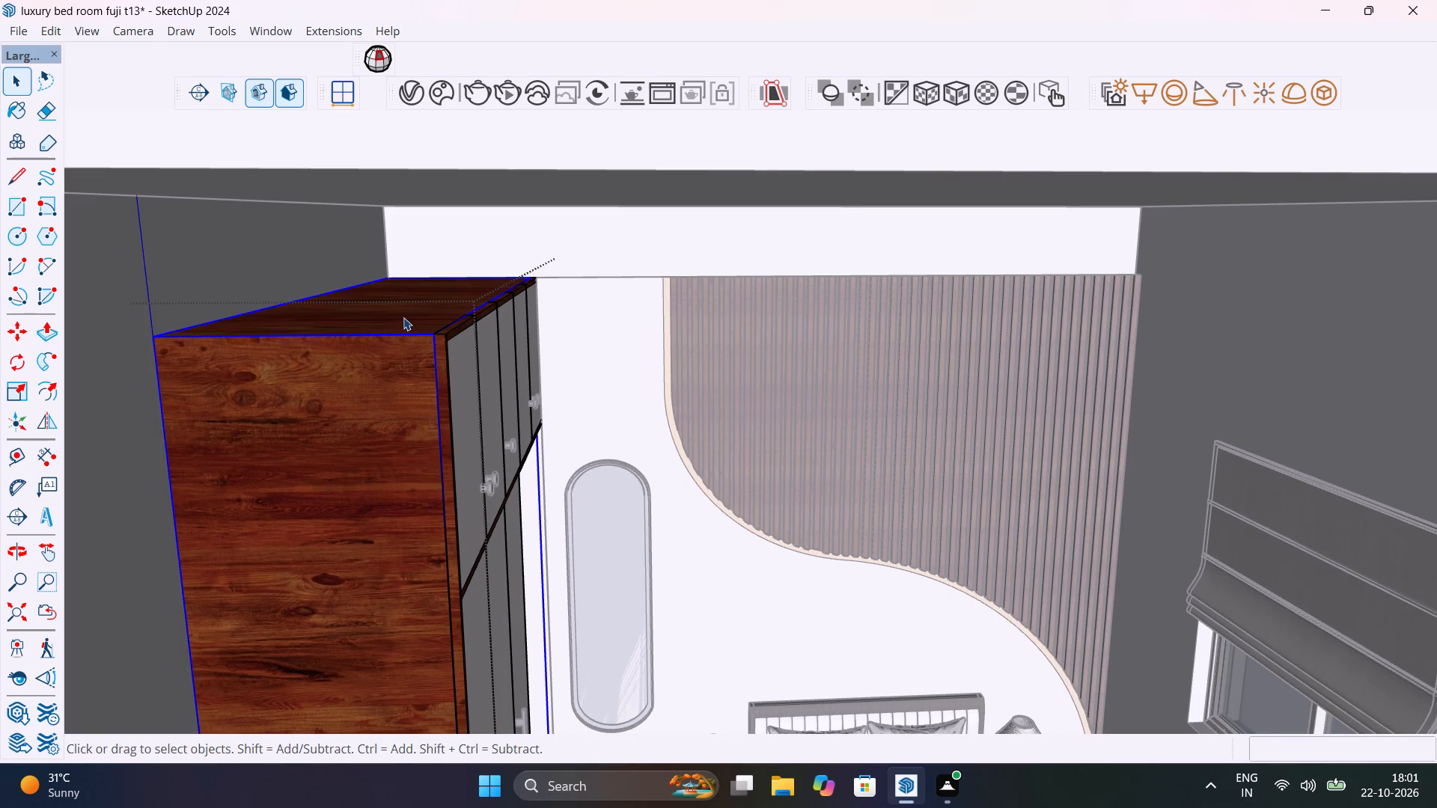
key("s")
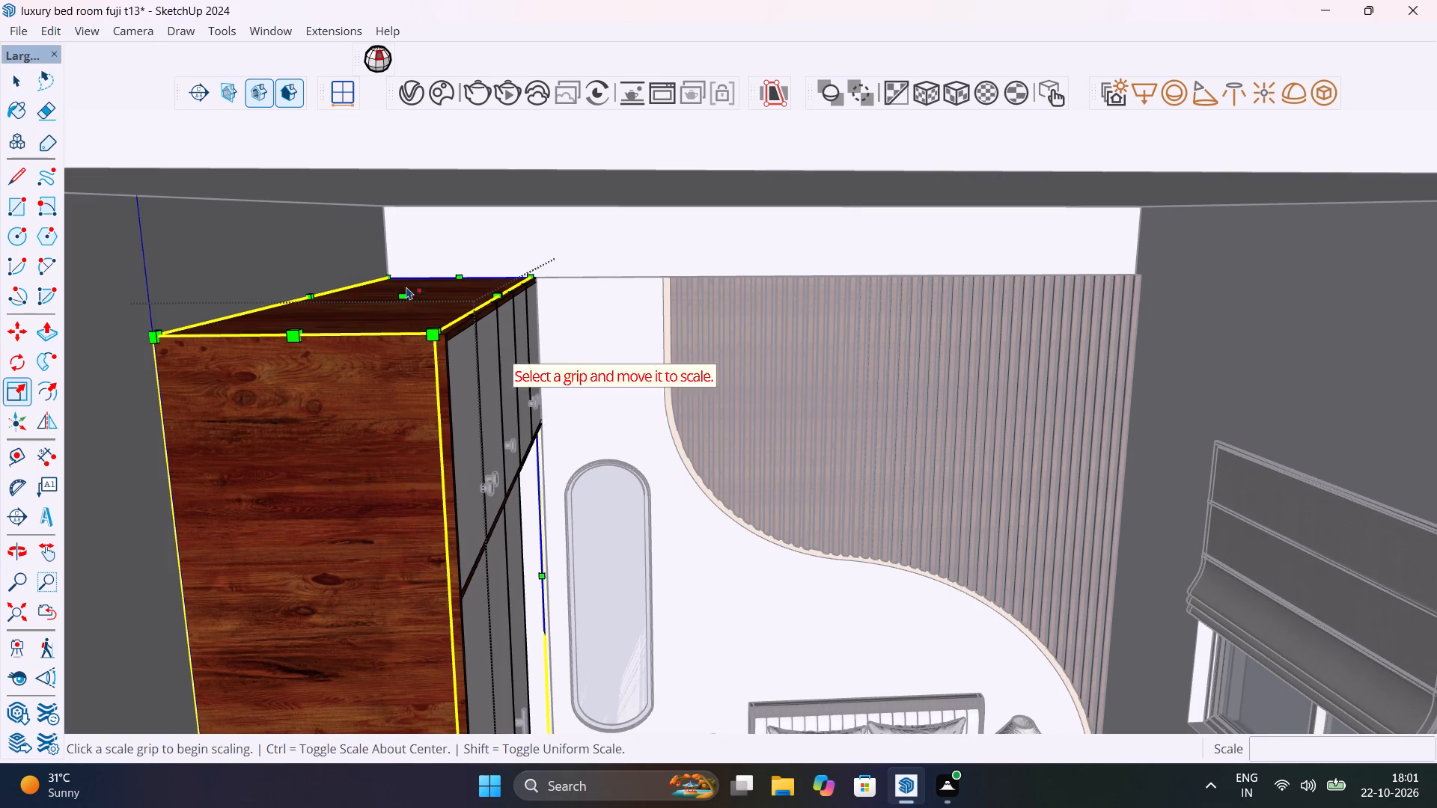
left_click(406, 287)
left_click(406, 291)
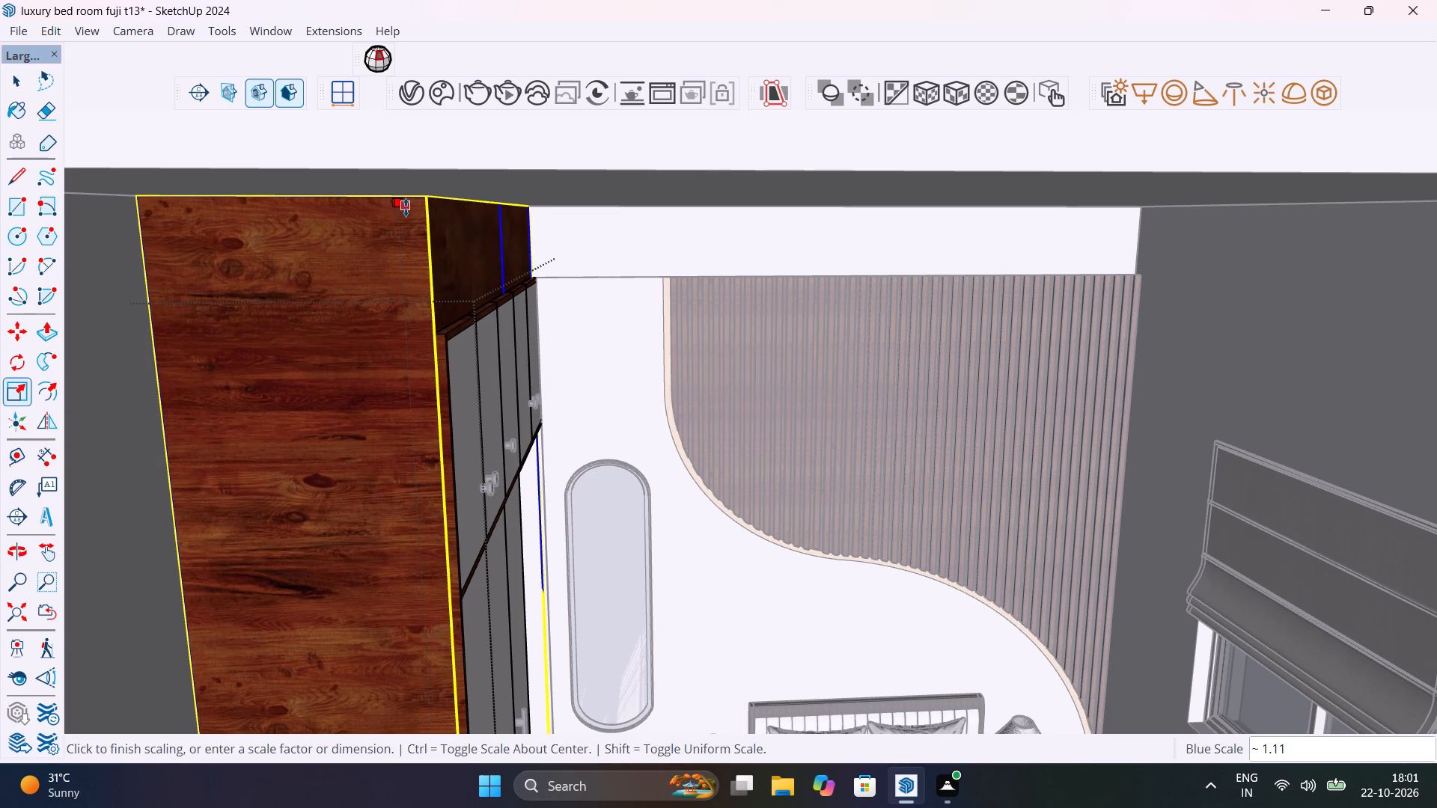
left_click(406, 206)
scroll(447, 271, "down", 11)
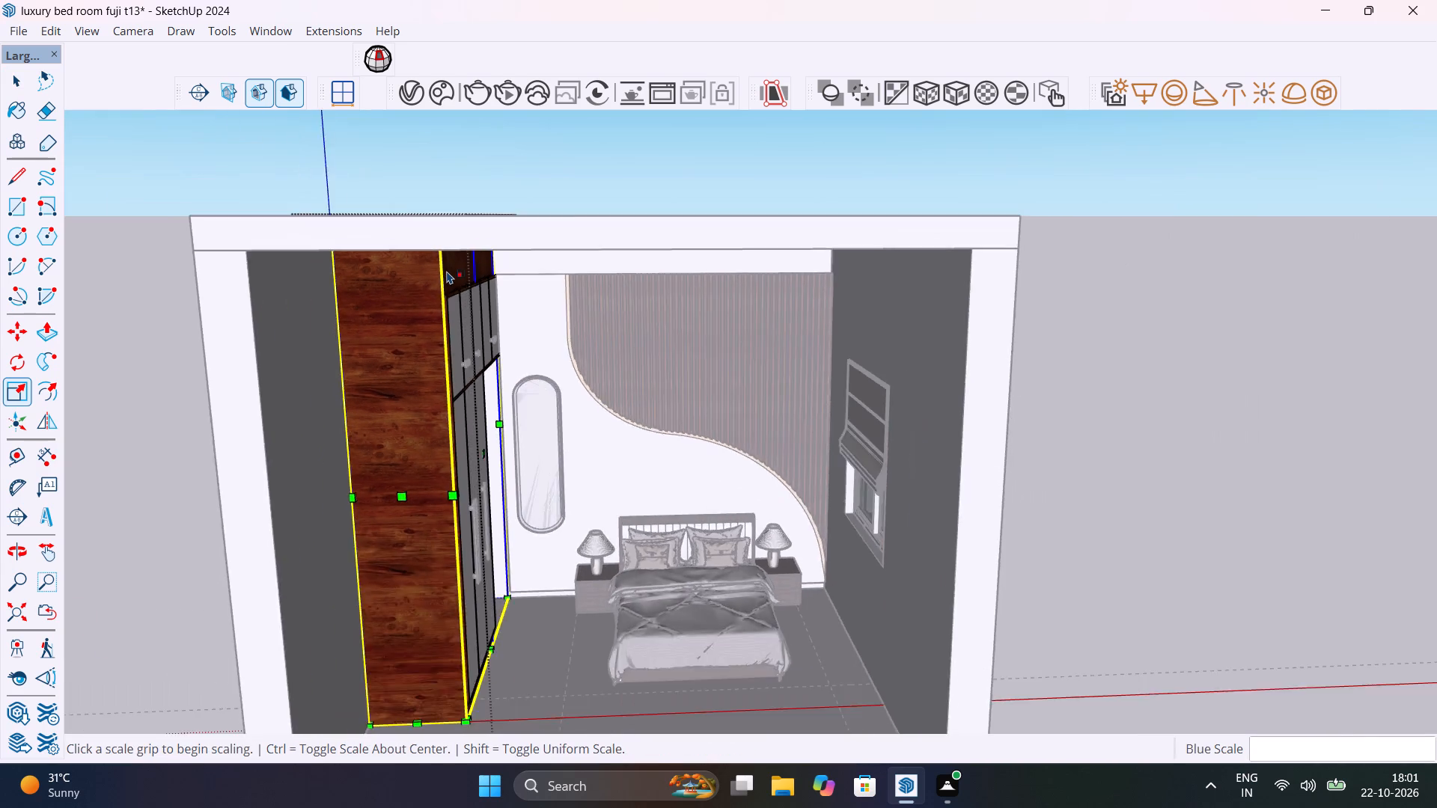
scroll(447, 271, "down", 4)
key("Escape")
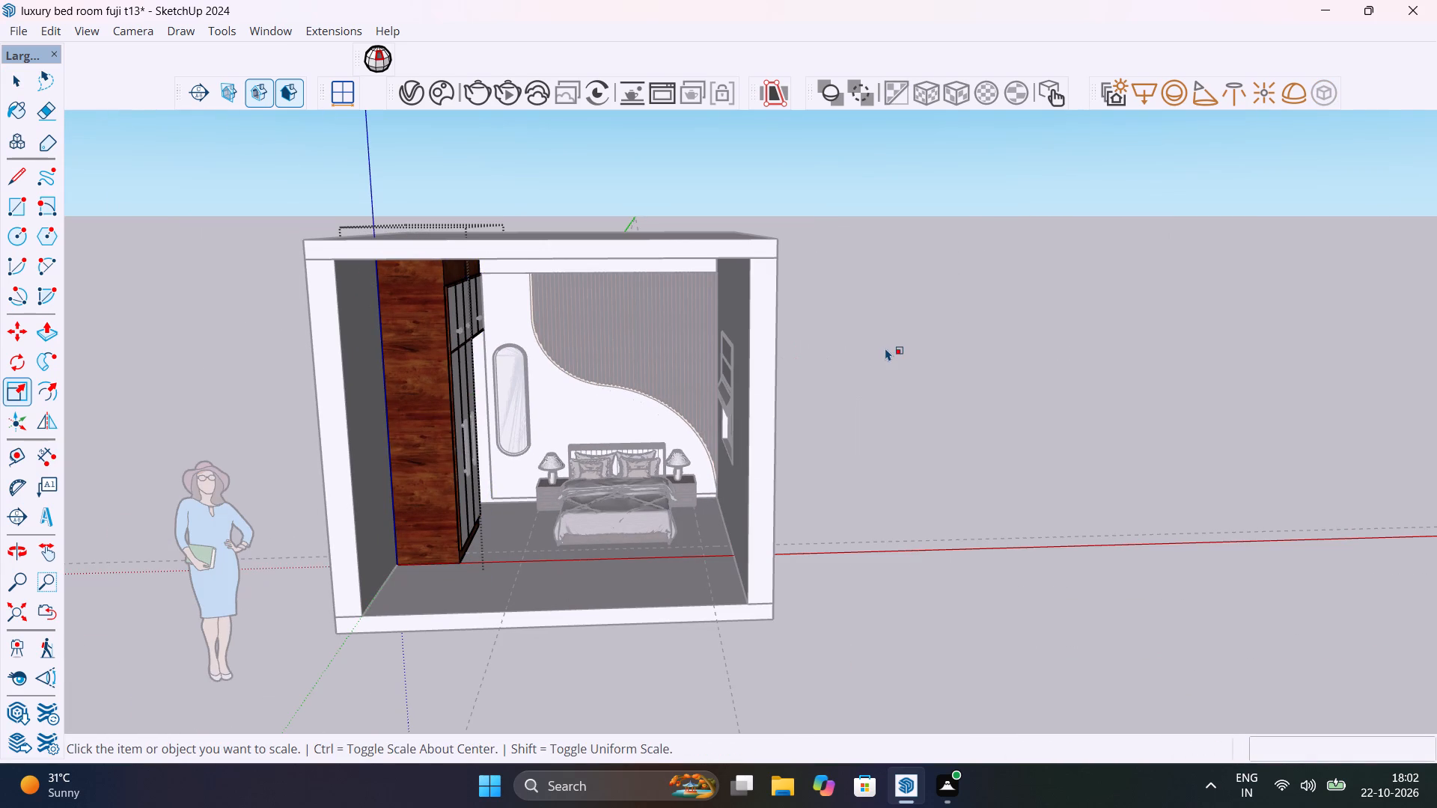
key("space")
left_click(885, 348)
Scale the wardrobe's front frame and door panels upward by about 1.12 so they reach the ceiling.
middle_click_drag(799, 355, 511, 287)
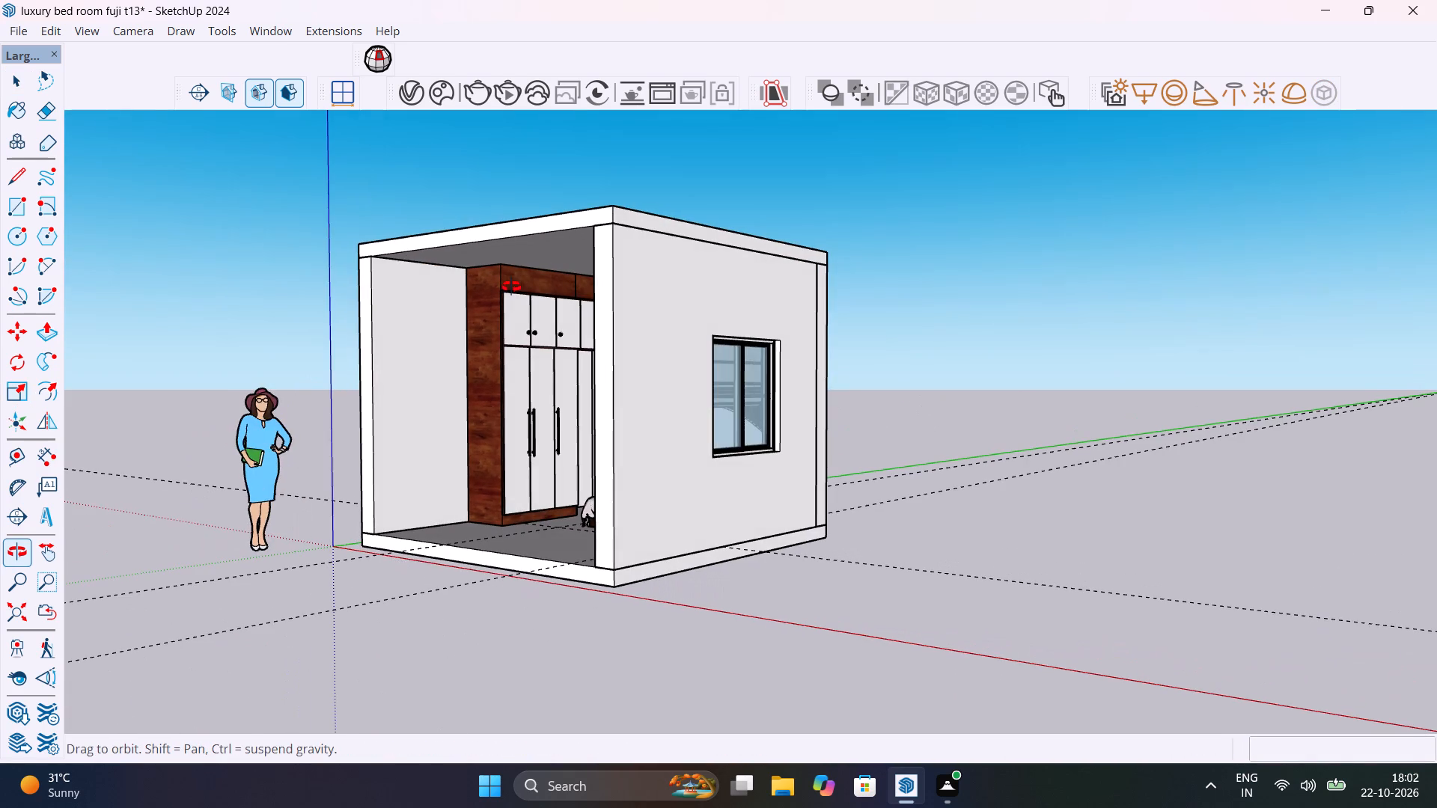
middle_click_drag(511, 287, 570, 311)
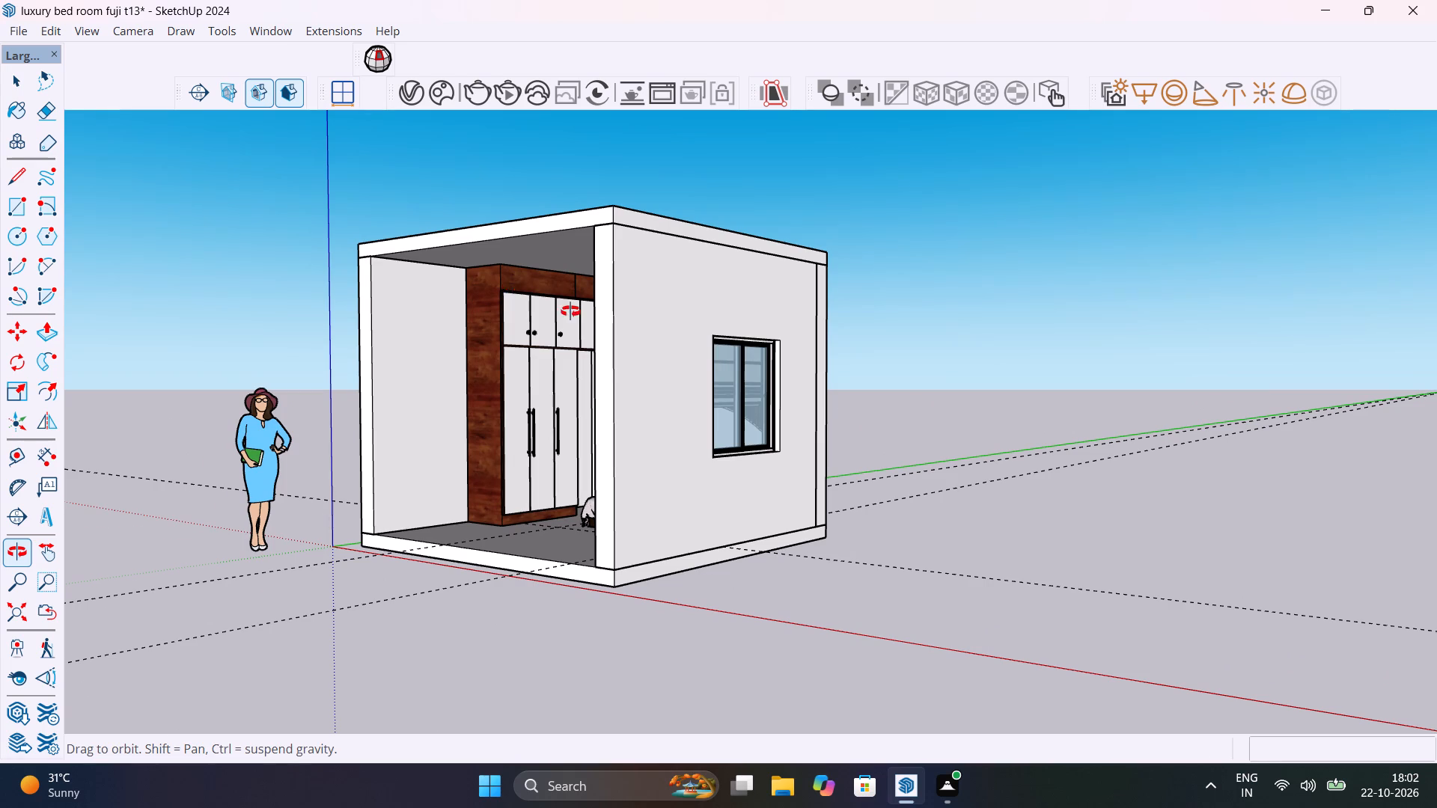
middle_click_drag(570, 311, 632, 304)
scroll(521, 281, "up", 3)
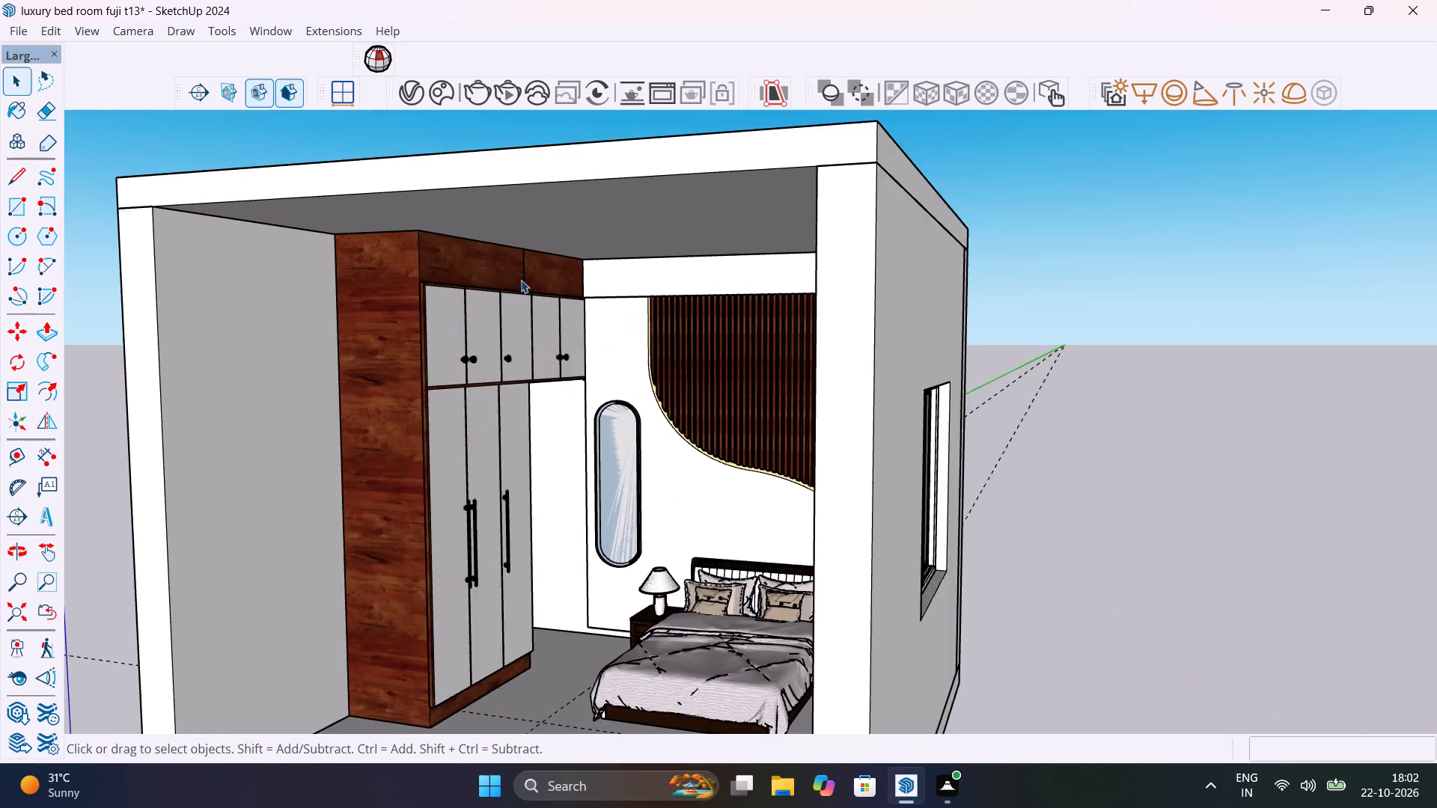
scroll(521, 280, "up", 8)
middle_click_drag(489, 287, 565, 358)
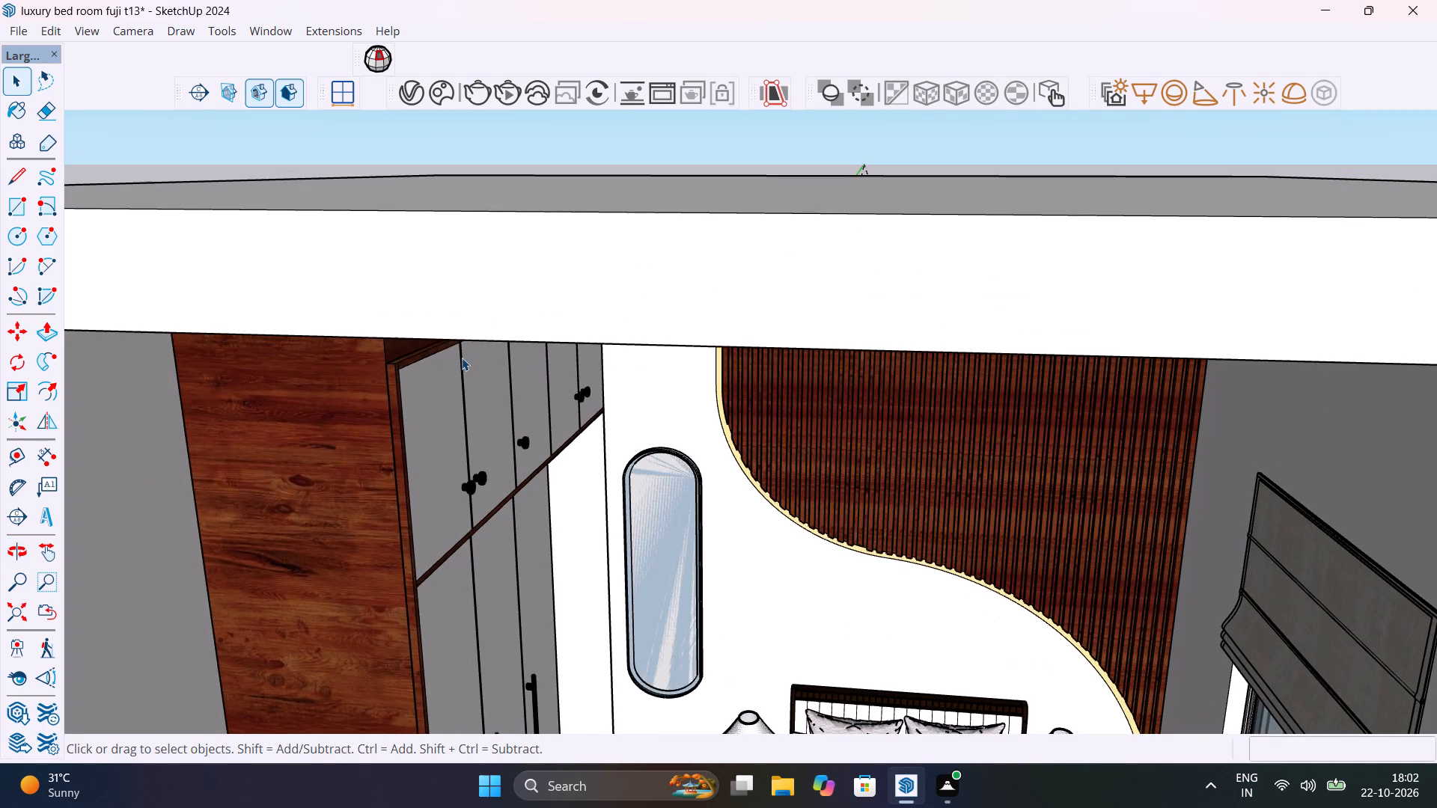
scroll(462, 357, "up", 8)
scroll(364, 344, "up", 4)
left_click(364, 347)
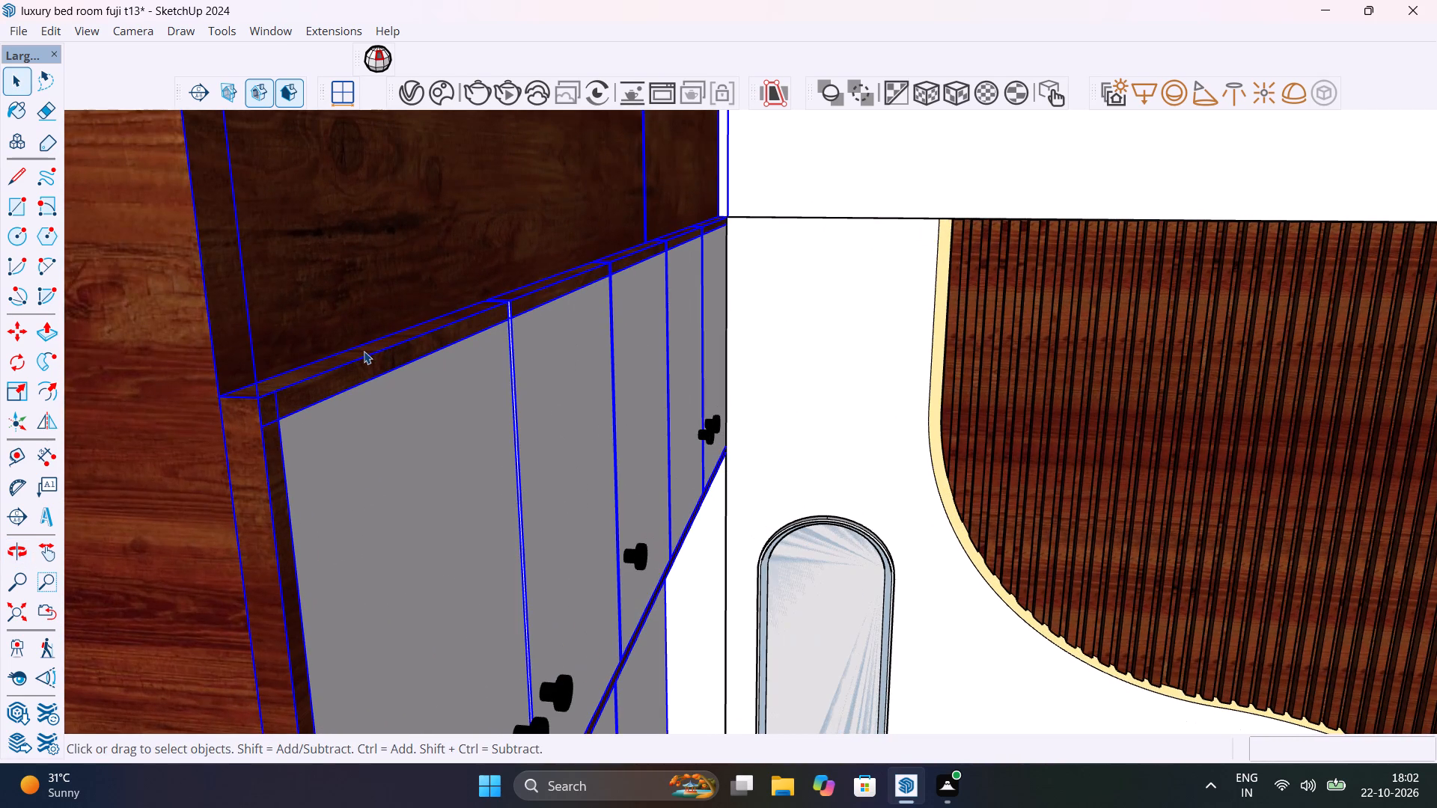
triple_click(364, 349)
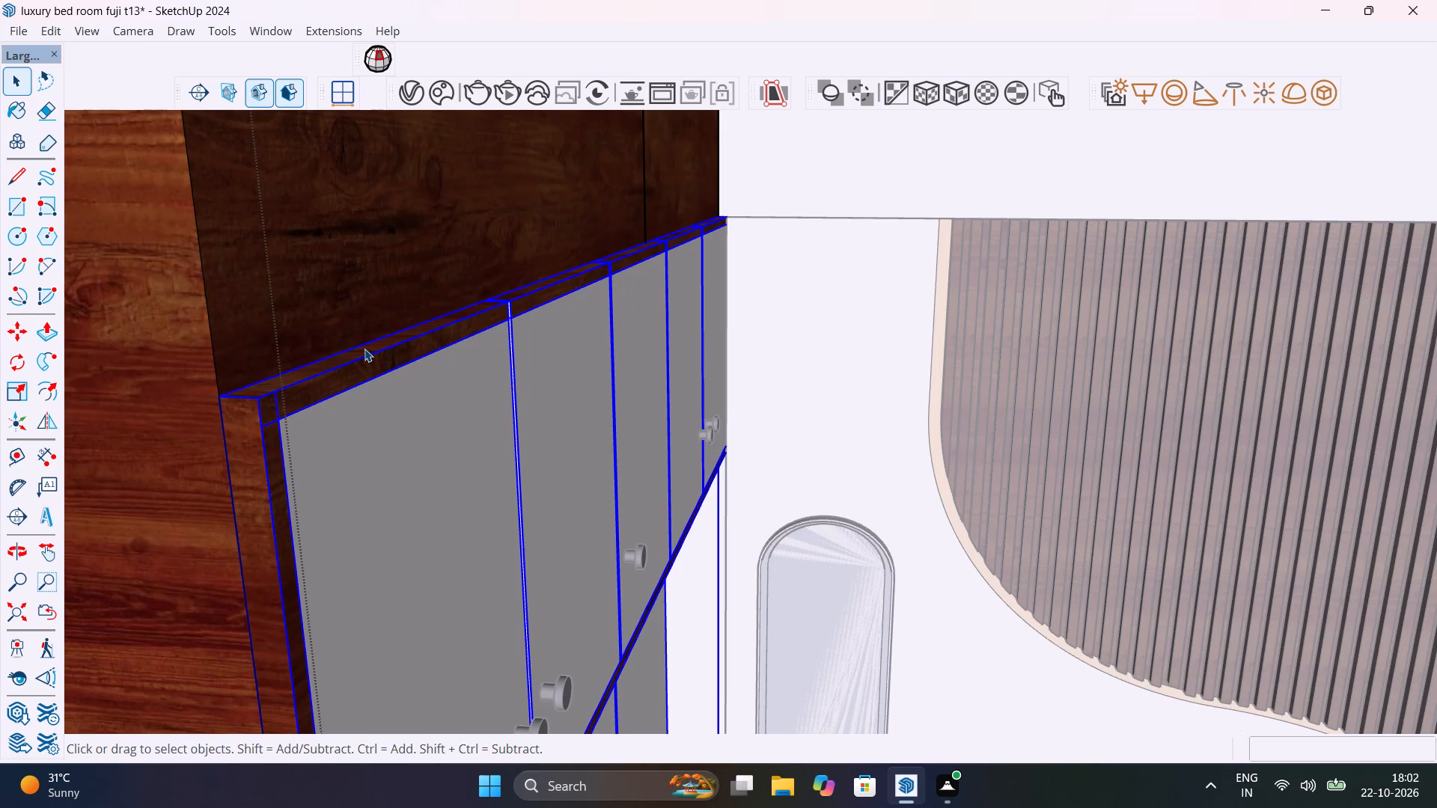
key("s")
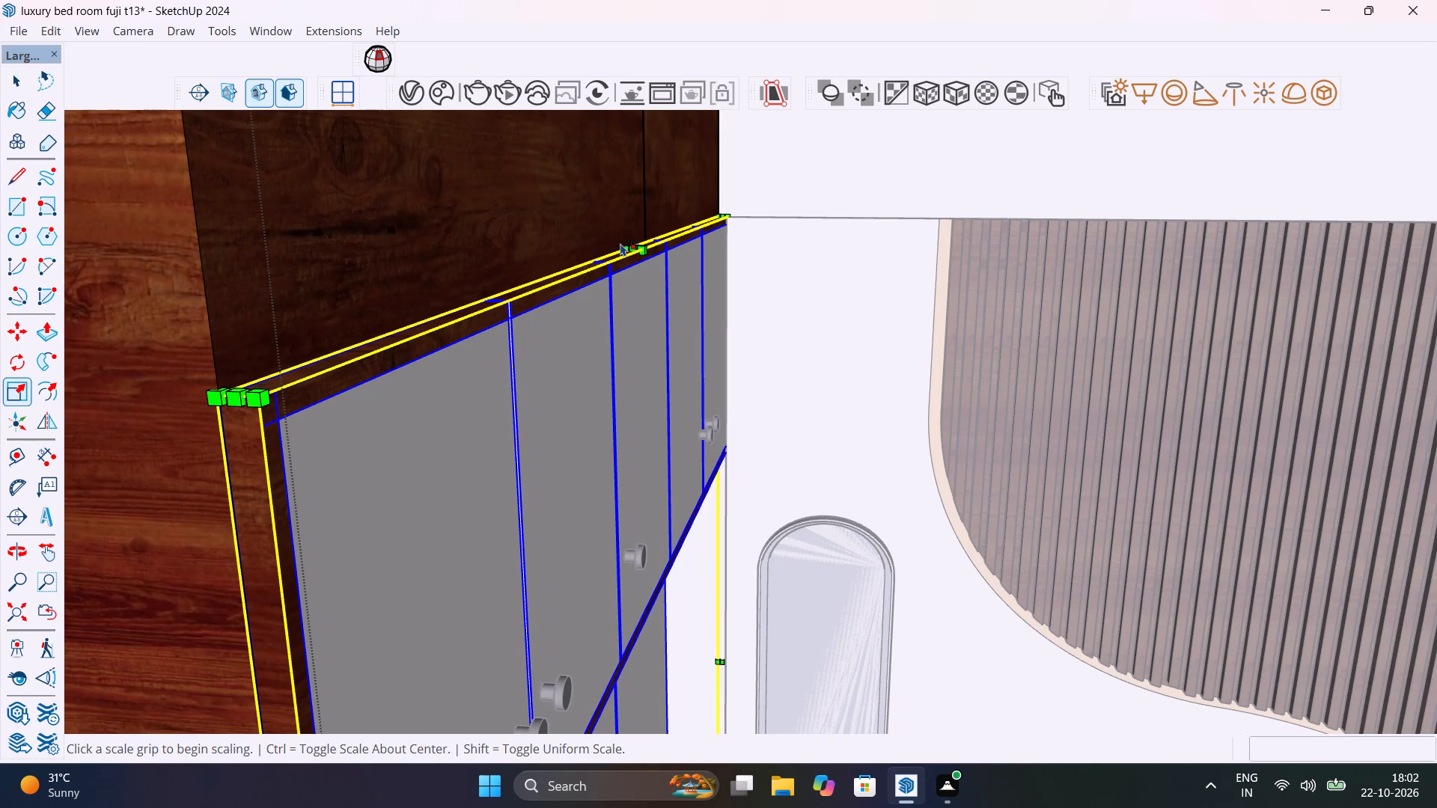
left_click(630, 245)
scroll(627, 214, "down", 10)
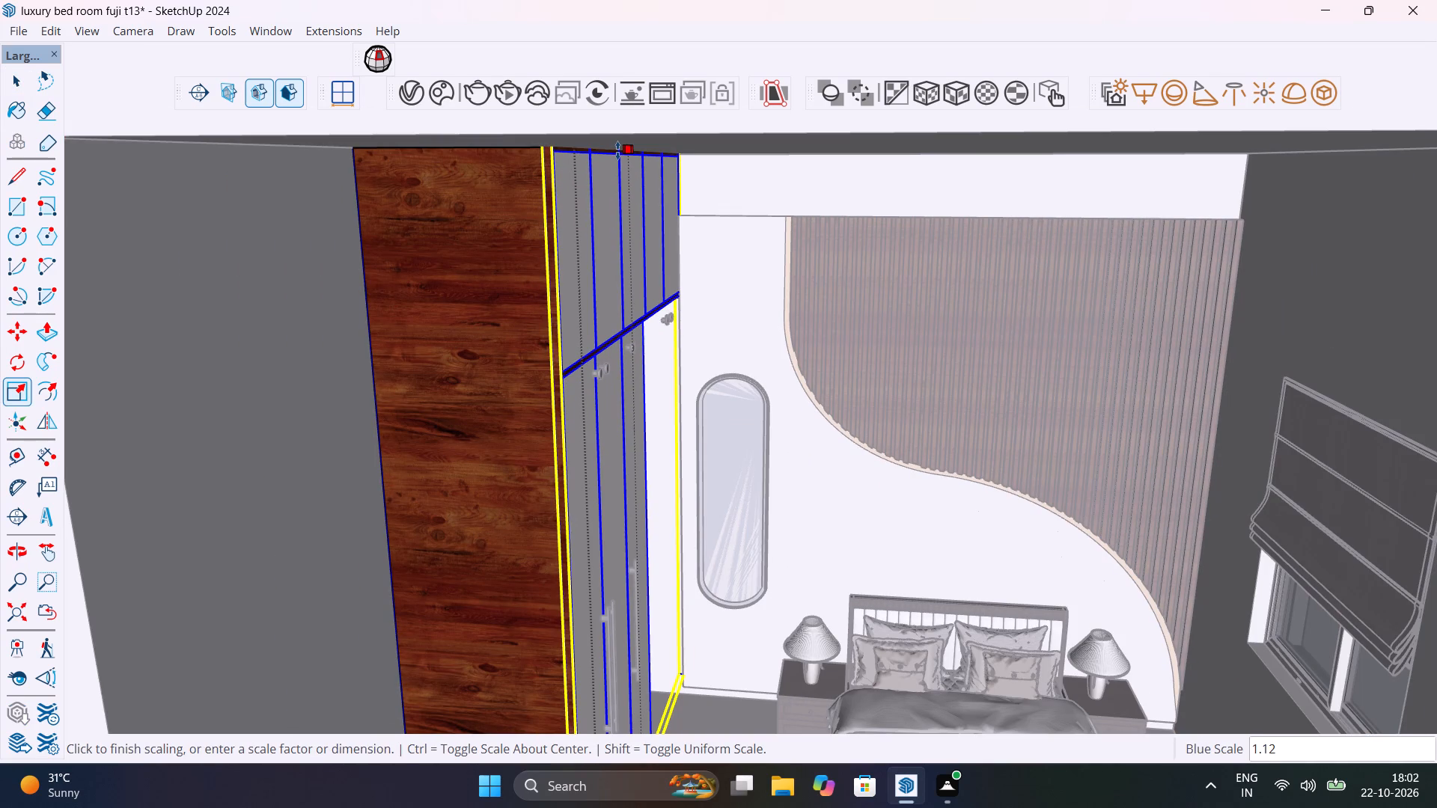
left_click(617, 150)
scroll(635, 236, "down", 8)
key("Escape")
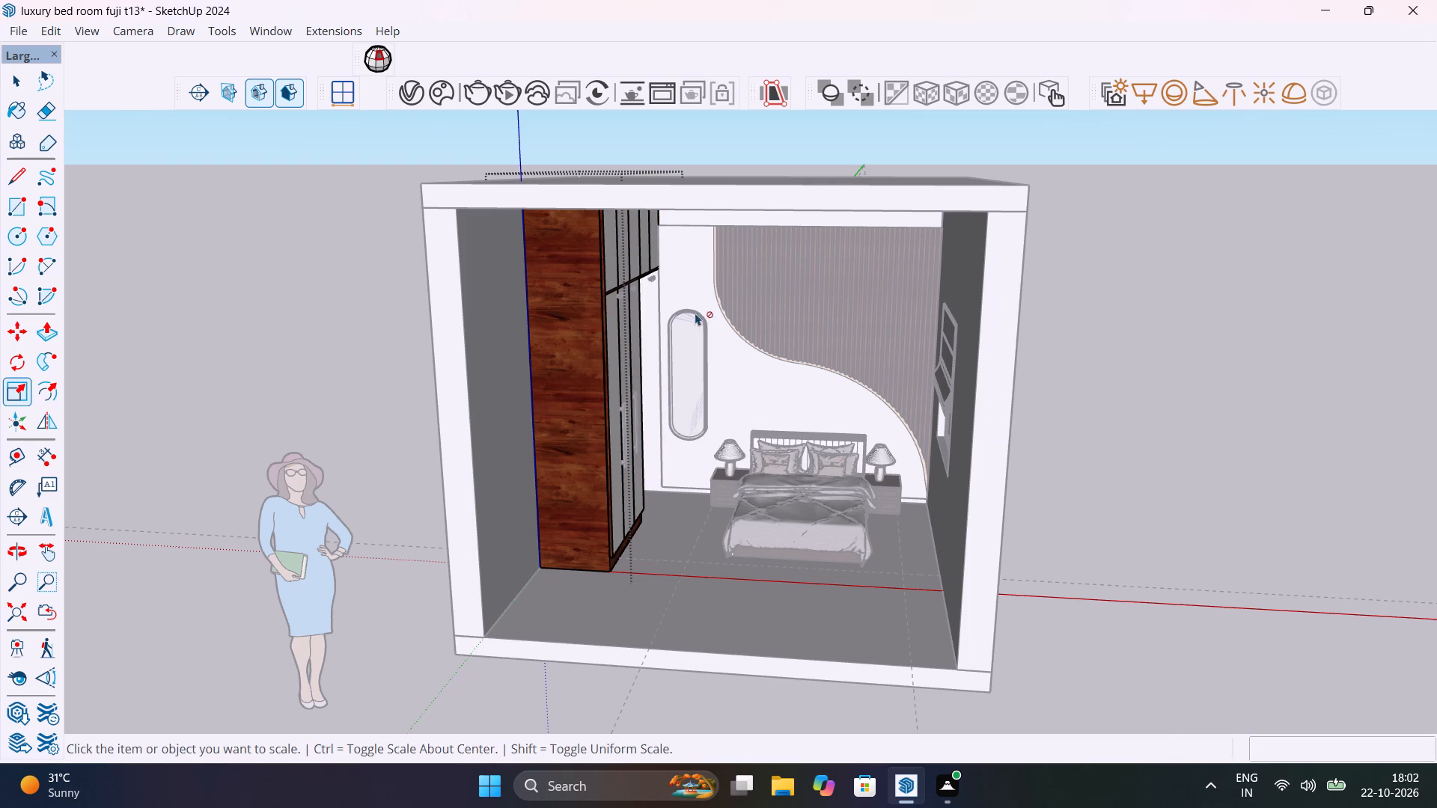
key("space")
left_click(1081, 400)
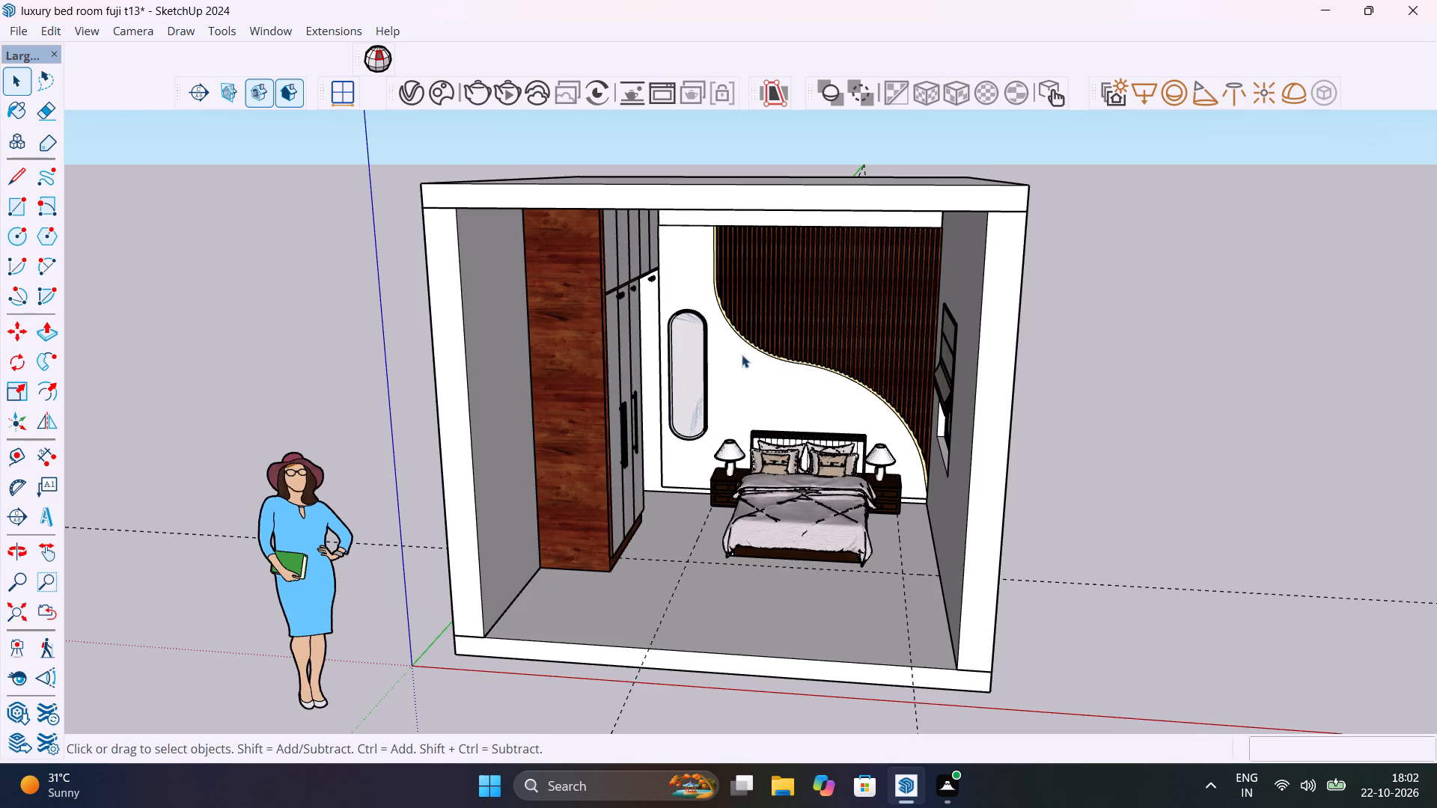
Examine the stretched wardrobe front up close, checking the doors, knobs and long handles.
scroll(705, 358, "up", 4)
middle_click_drag(692, 368, 490, 309)
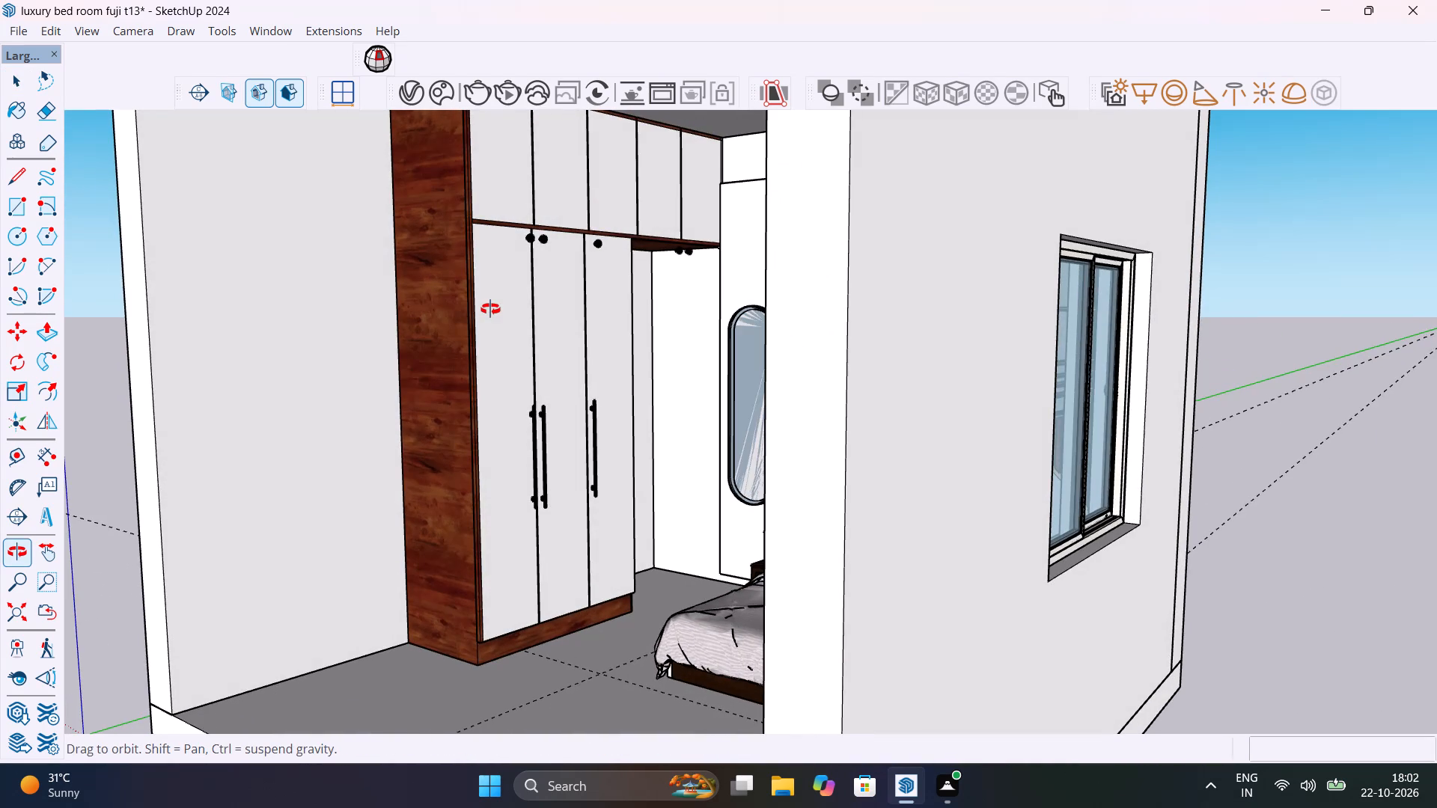
middle_click_drag(490, 309, 519, 356)
scroll(537, 367, "up", 4)
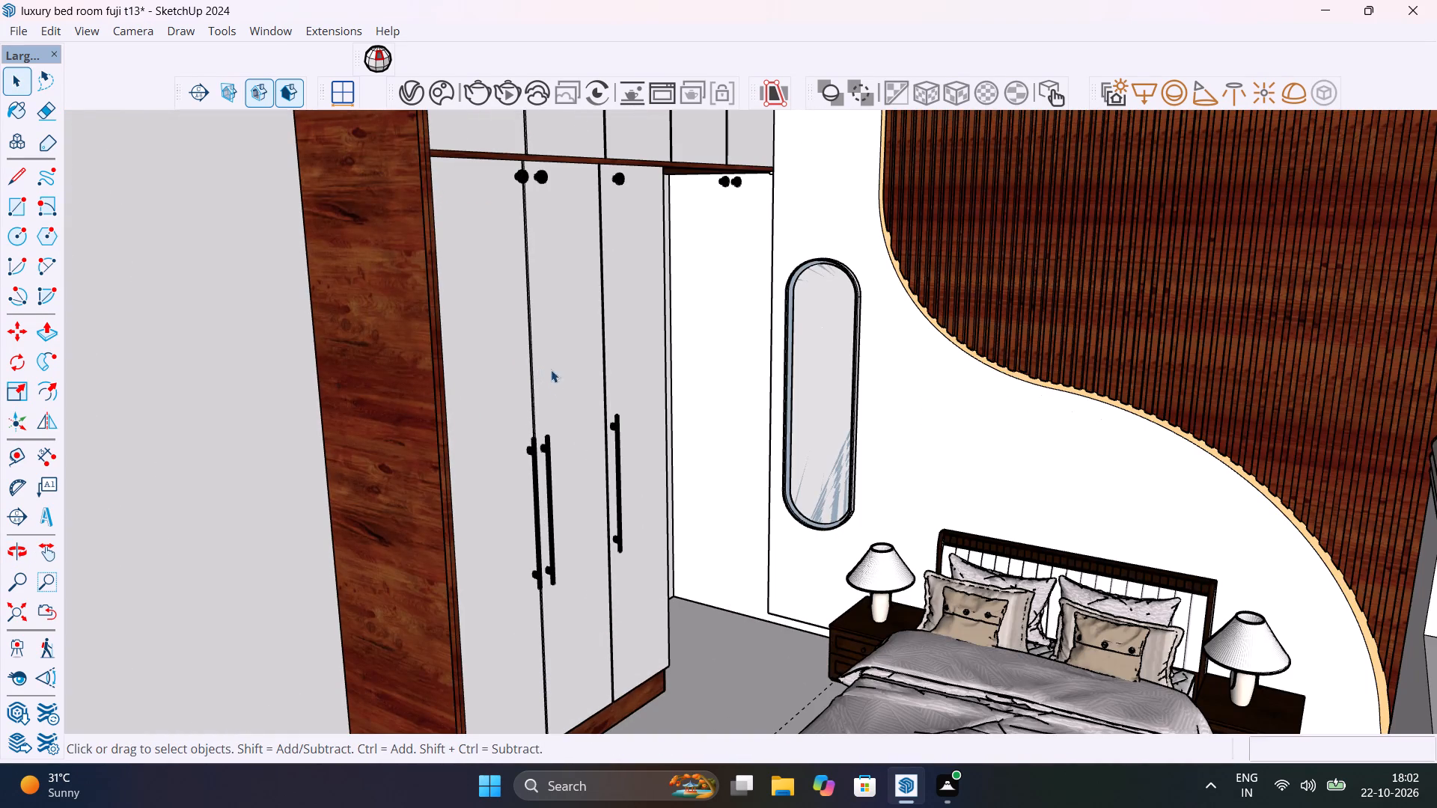
scroll(519, 346, "down", 3)
middle_click_drag(576, 353, 482, 345)
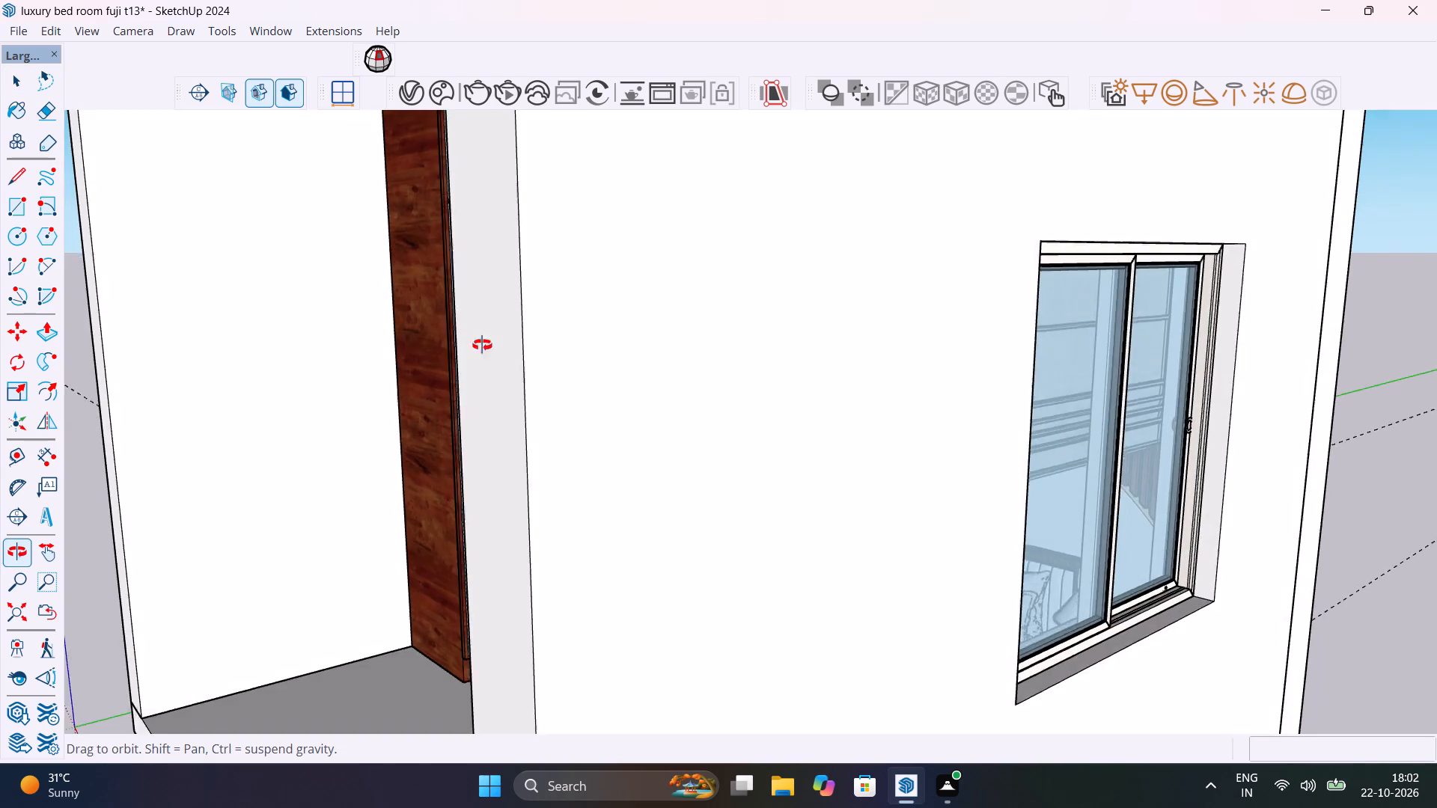
middle_click_drag(482, 345, 494, 350)
scroll(583, 340, "down", 6)
Group the window-side wall together with its window and roman blind.
left_click(723, 362)
scroll(728, 364, "down", 7)
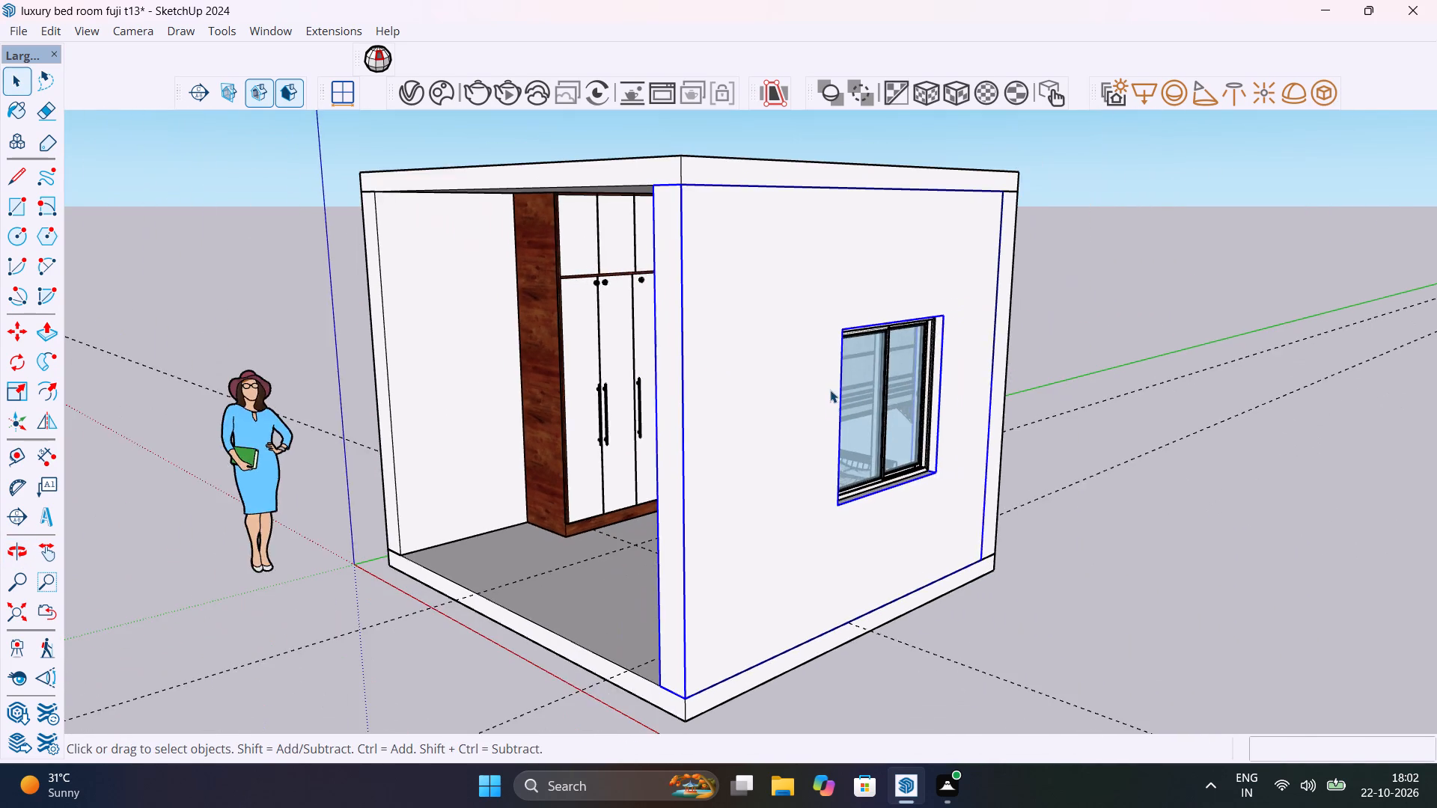
middle_click_drag(859, 390, 1281, 425)
left_click(930, 364, "shift")
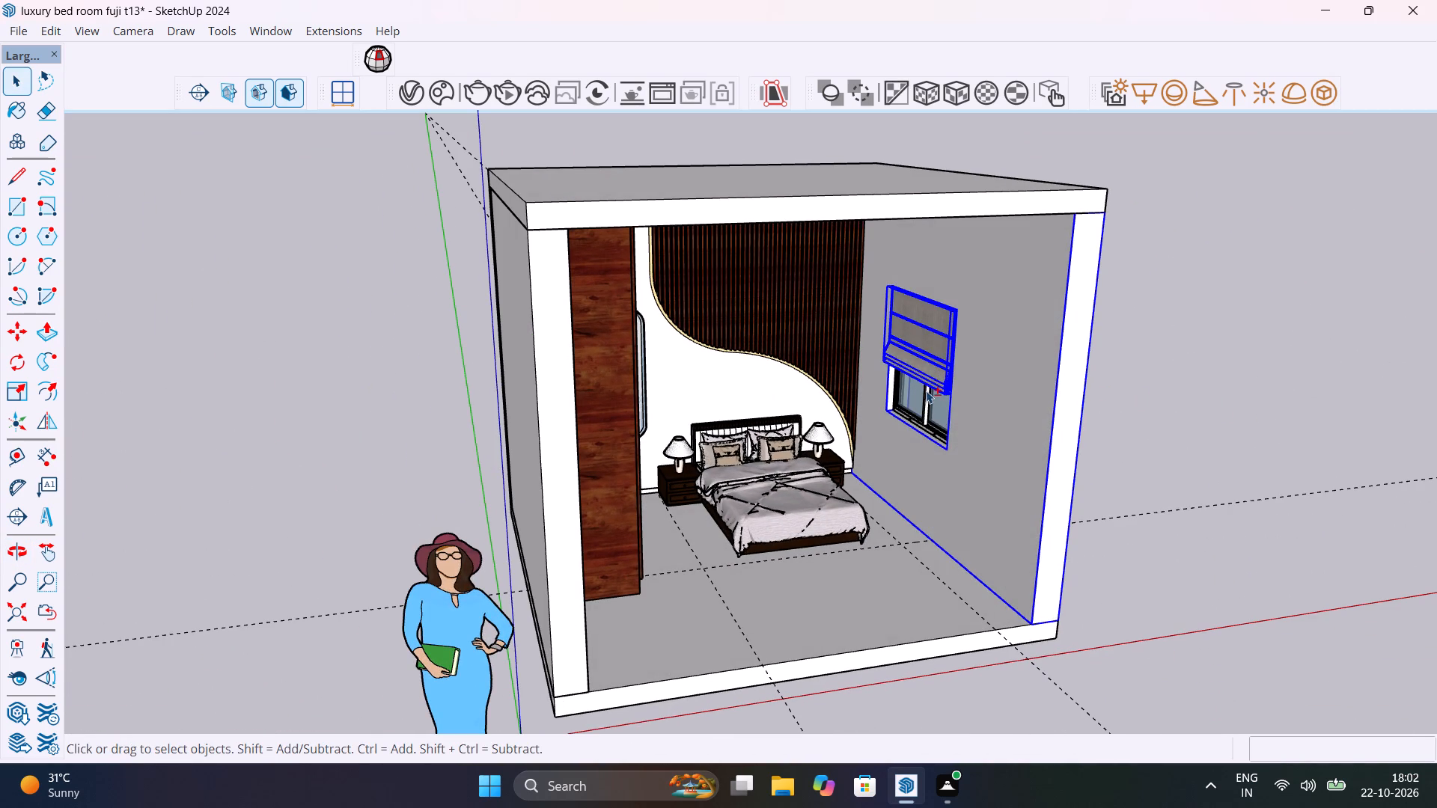
left_click(926, 391, "shift")
right_click(926, 391, "shift")
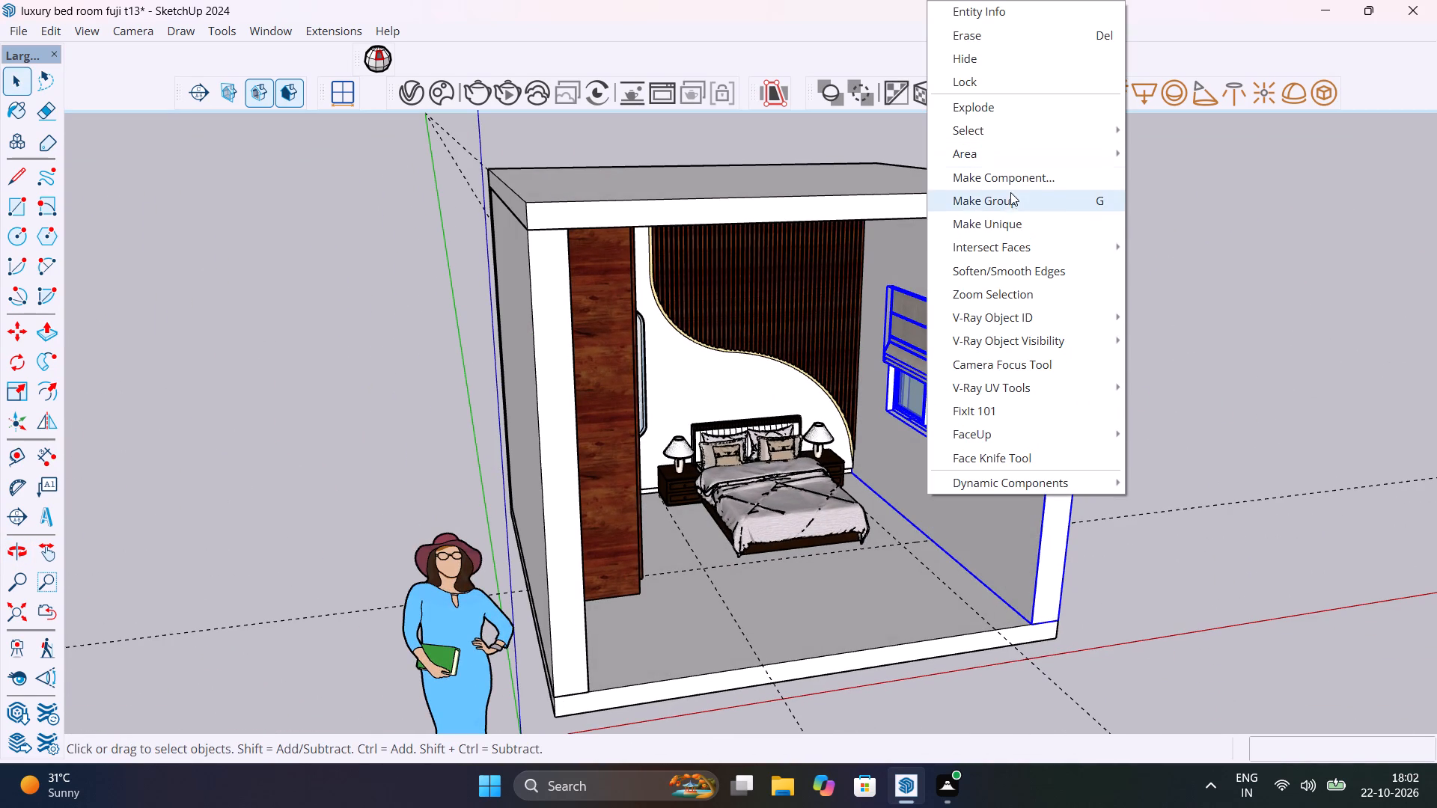
left_click(1011, 201, "shift")
Hide the grouped window-side wall to open the room from that side.
left_click(999, 368)
right_click(999, 368)
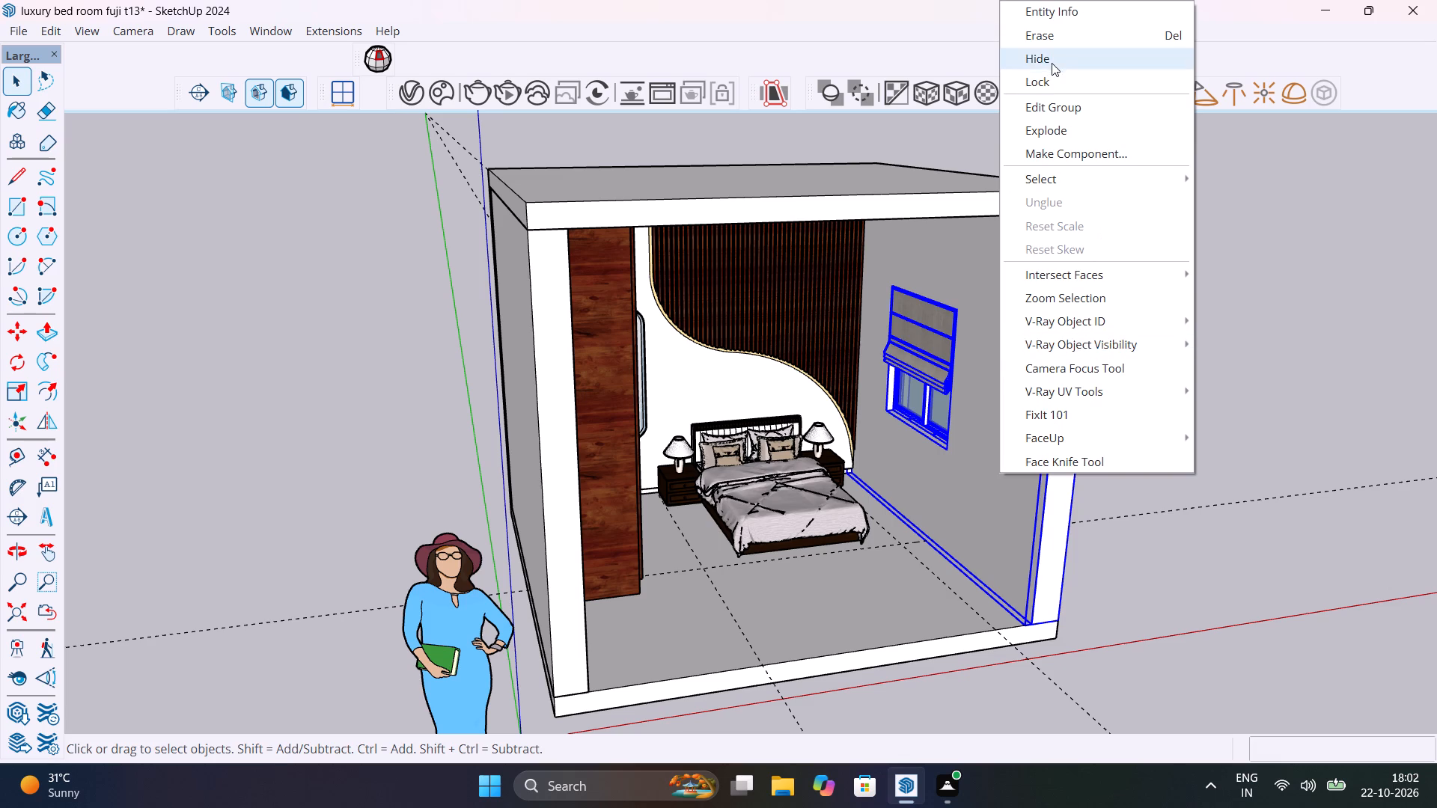
left_click(1052, 59)
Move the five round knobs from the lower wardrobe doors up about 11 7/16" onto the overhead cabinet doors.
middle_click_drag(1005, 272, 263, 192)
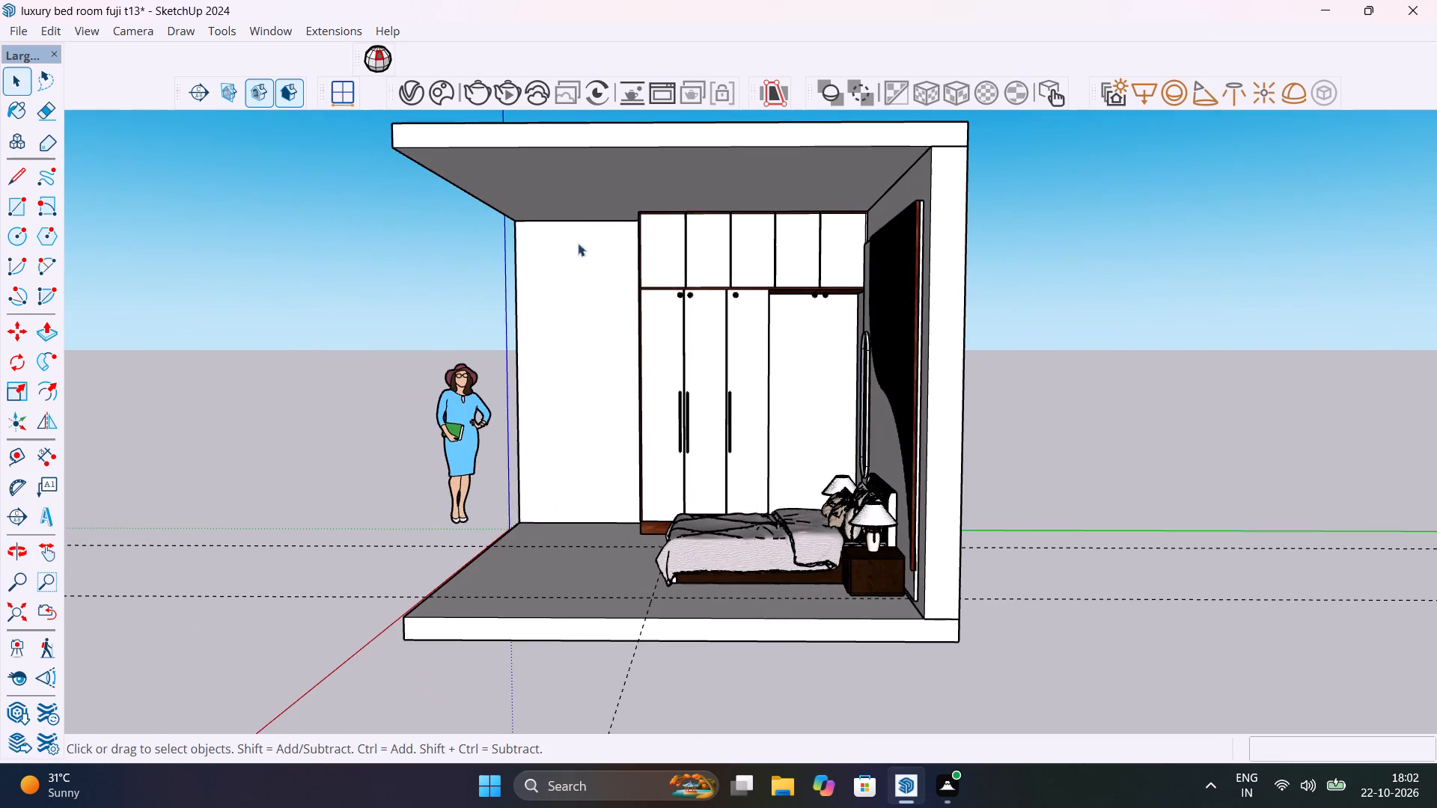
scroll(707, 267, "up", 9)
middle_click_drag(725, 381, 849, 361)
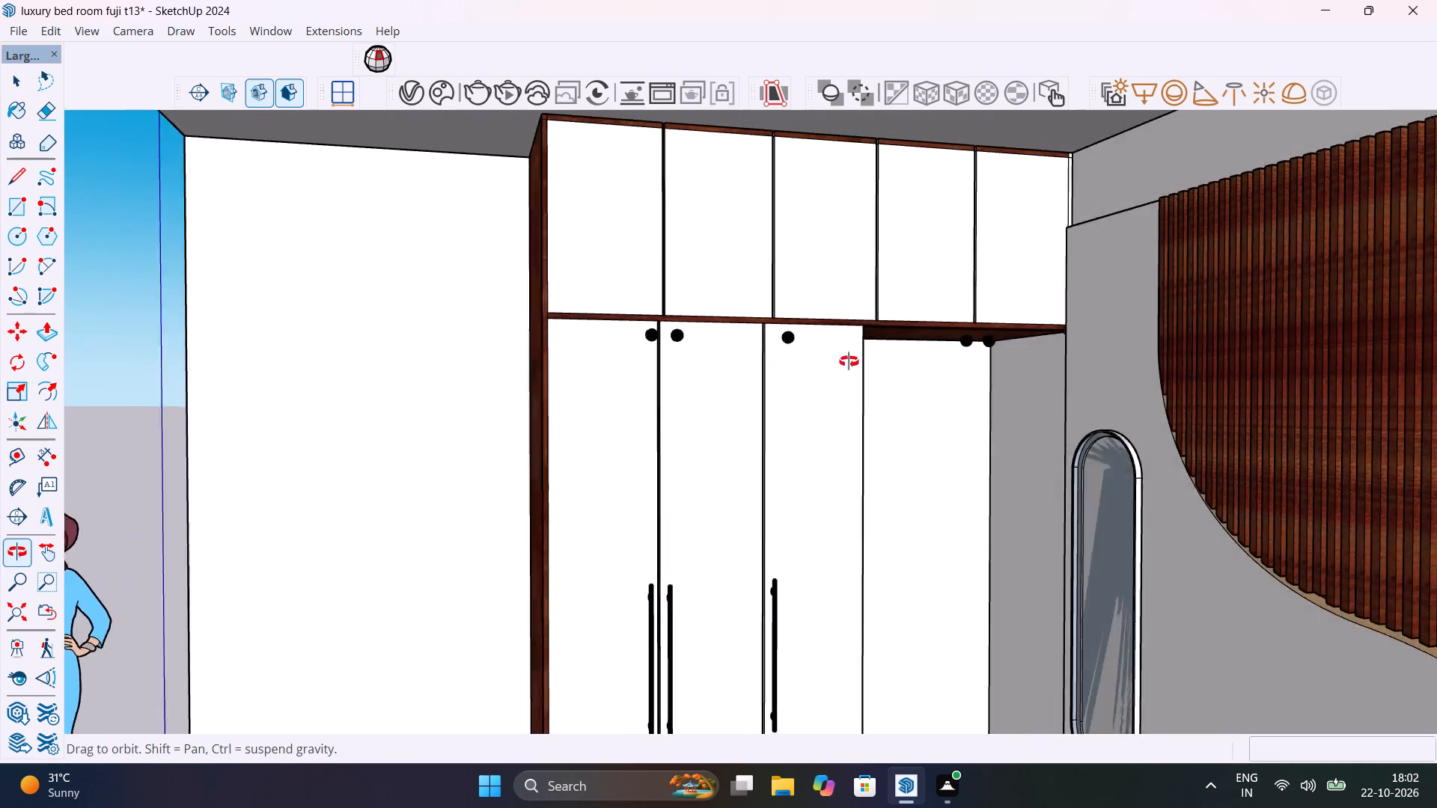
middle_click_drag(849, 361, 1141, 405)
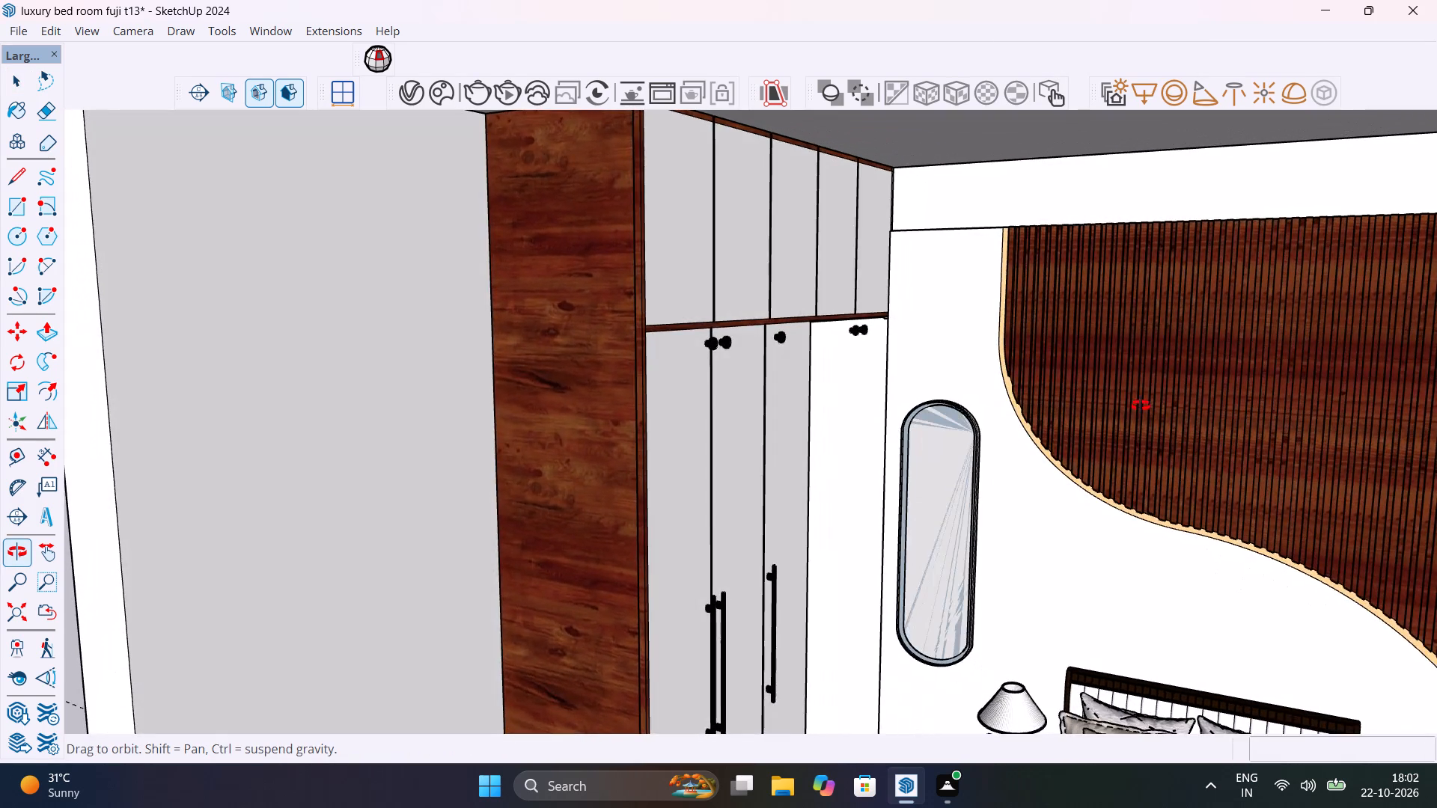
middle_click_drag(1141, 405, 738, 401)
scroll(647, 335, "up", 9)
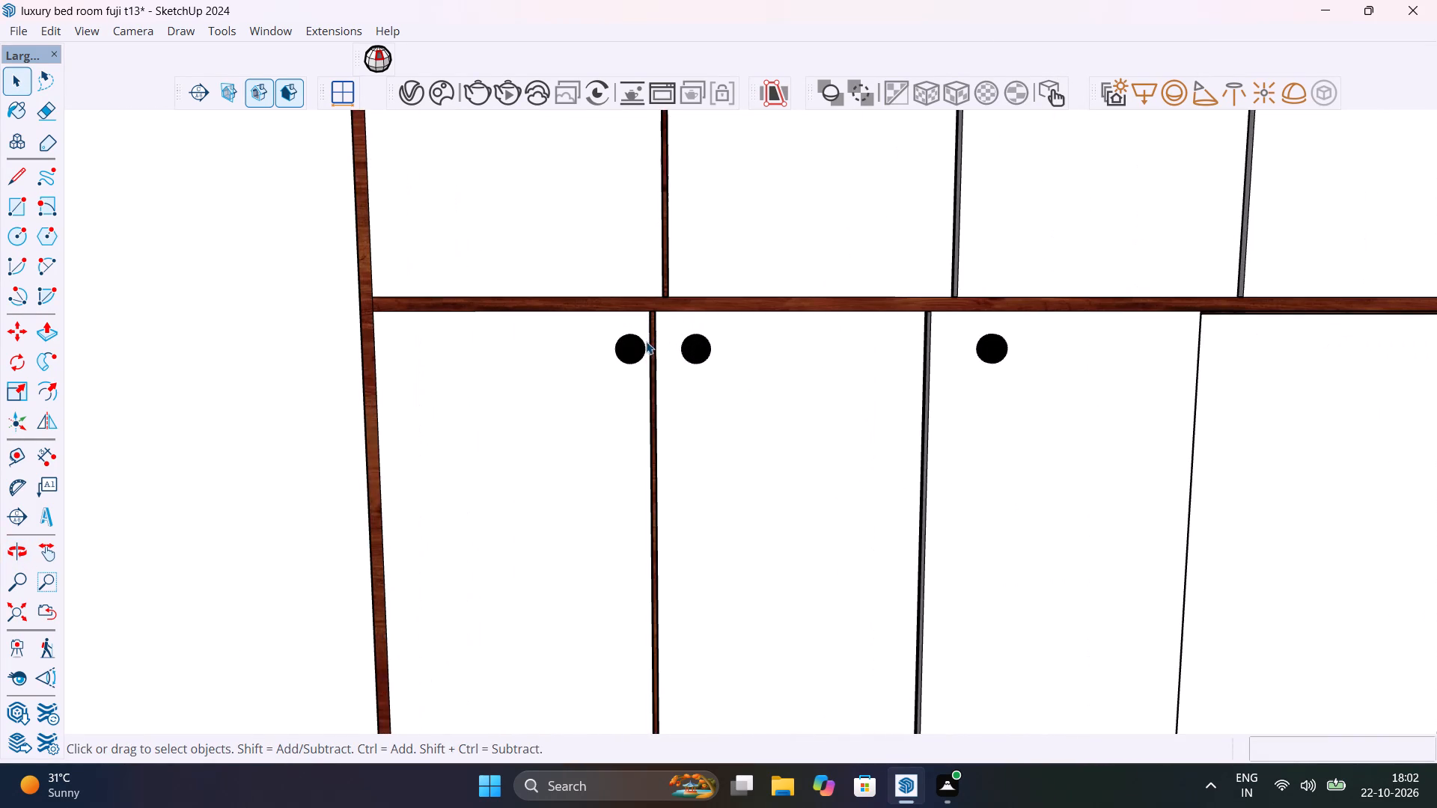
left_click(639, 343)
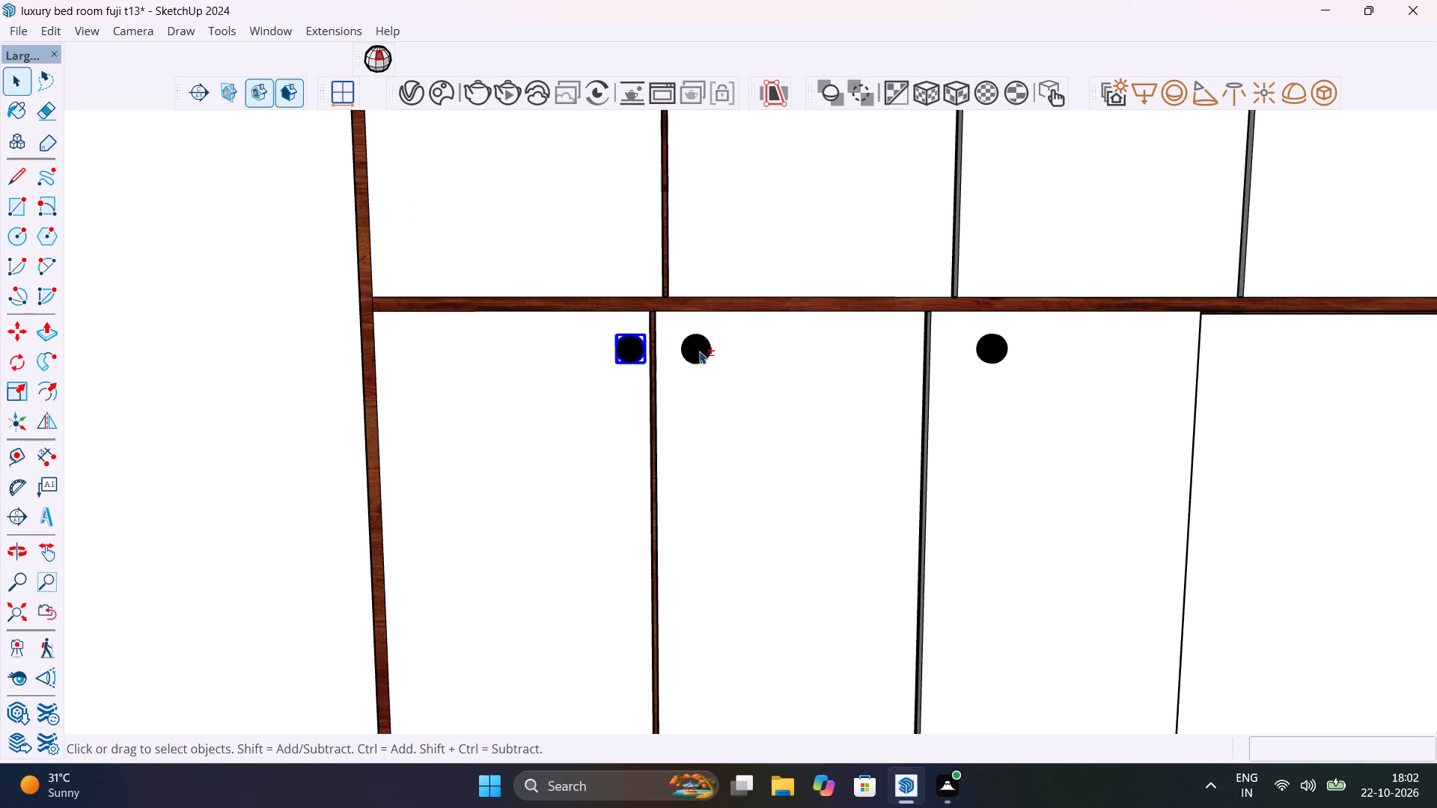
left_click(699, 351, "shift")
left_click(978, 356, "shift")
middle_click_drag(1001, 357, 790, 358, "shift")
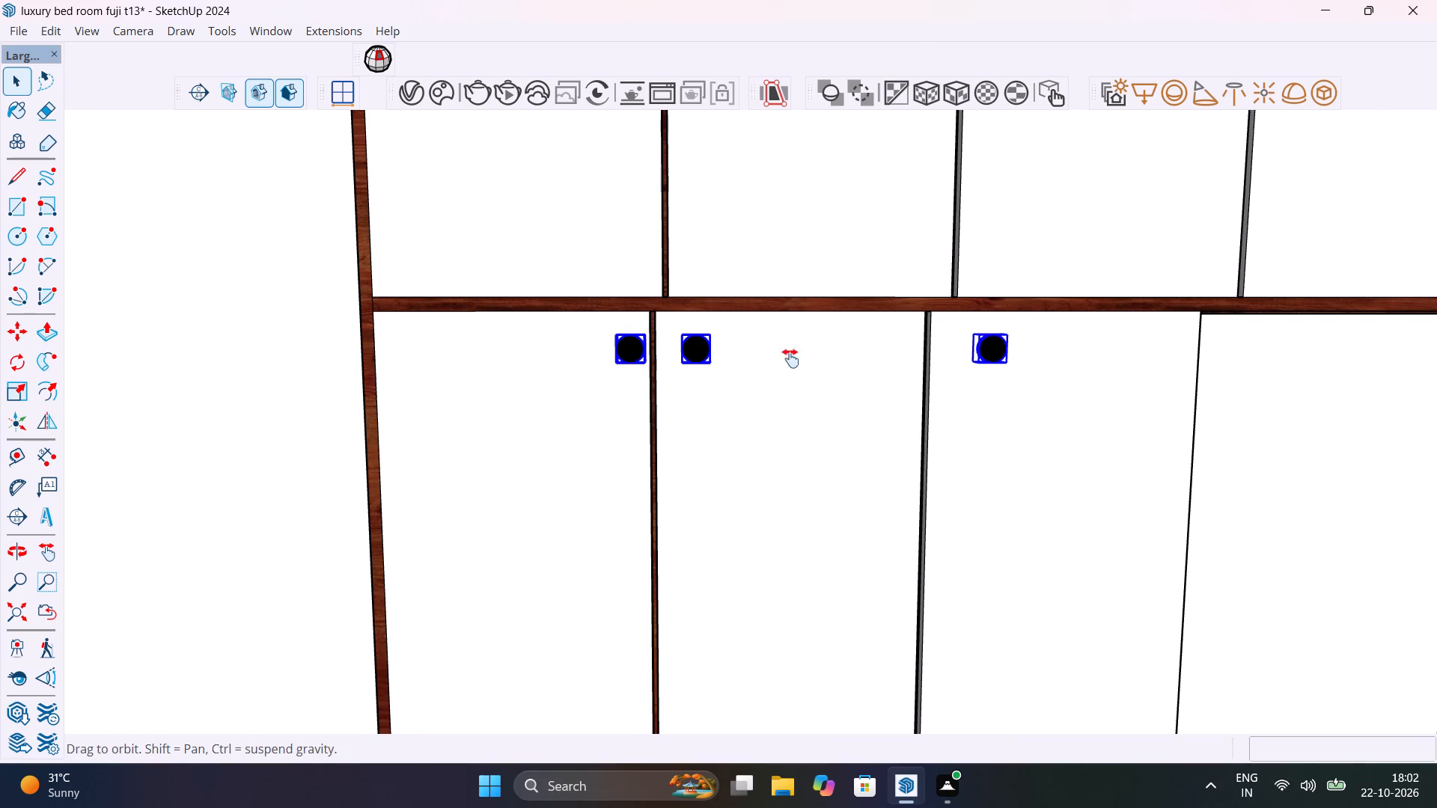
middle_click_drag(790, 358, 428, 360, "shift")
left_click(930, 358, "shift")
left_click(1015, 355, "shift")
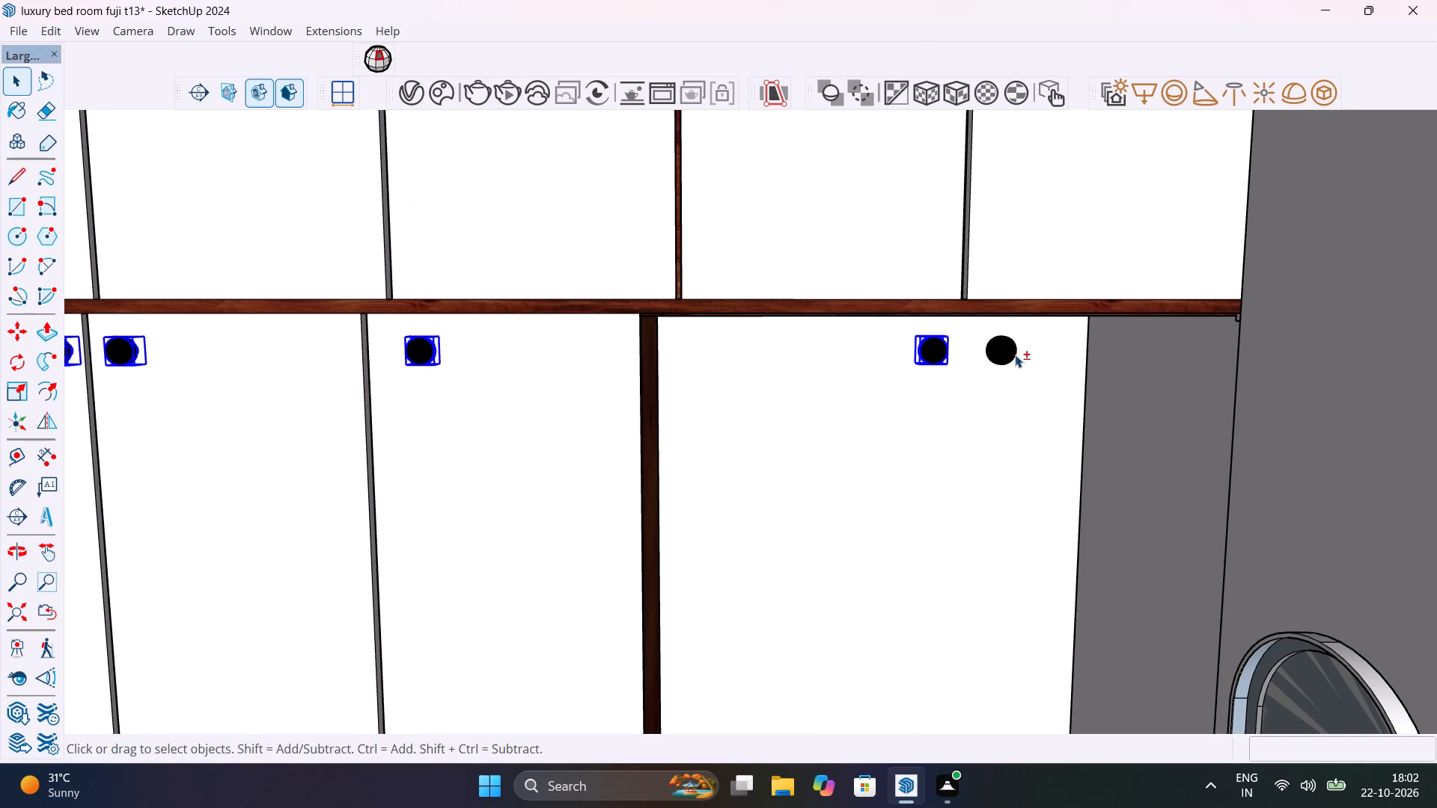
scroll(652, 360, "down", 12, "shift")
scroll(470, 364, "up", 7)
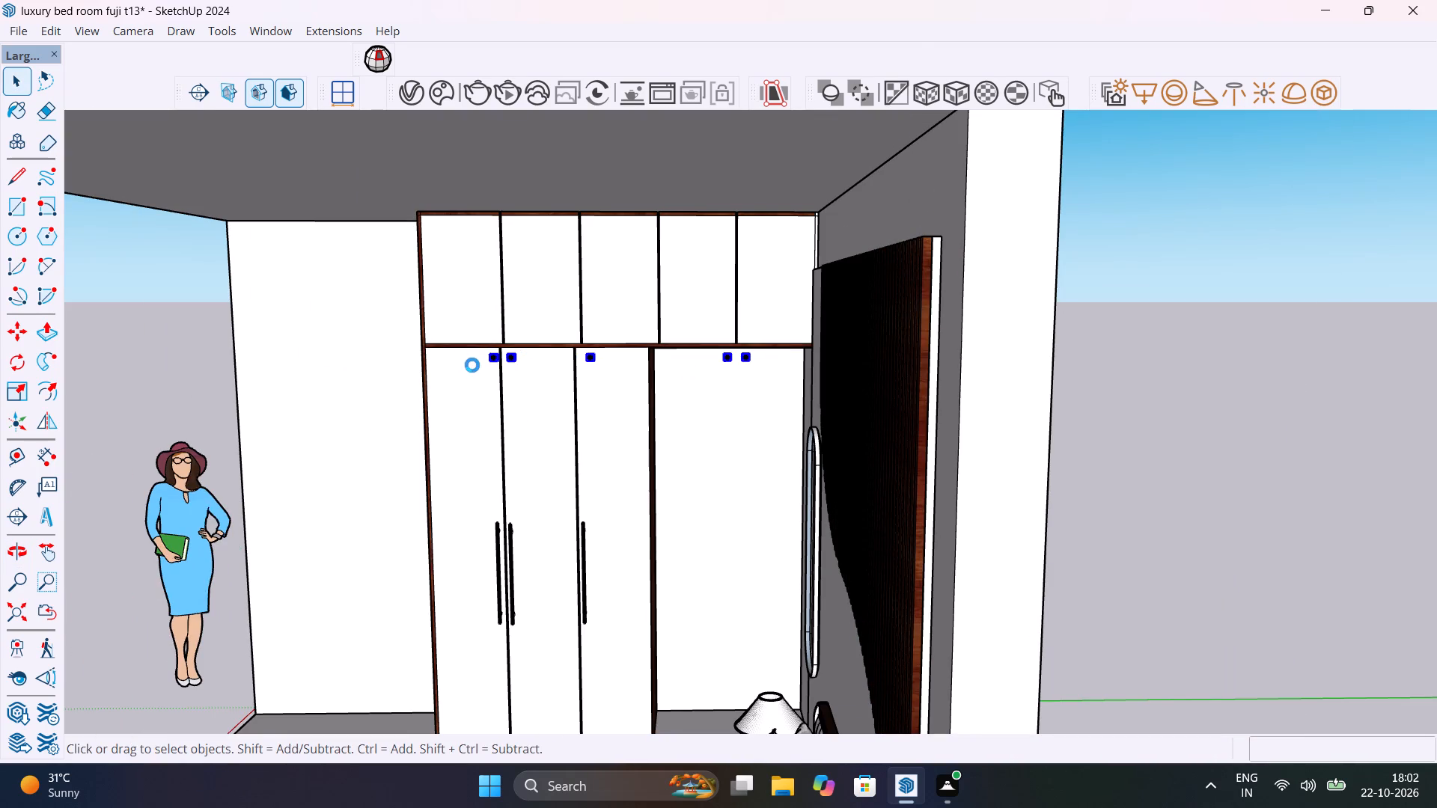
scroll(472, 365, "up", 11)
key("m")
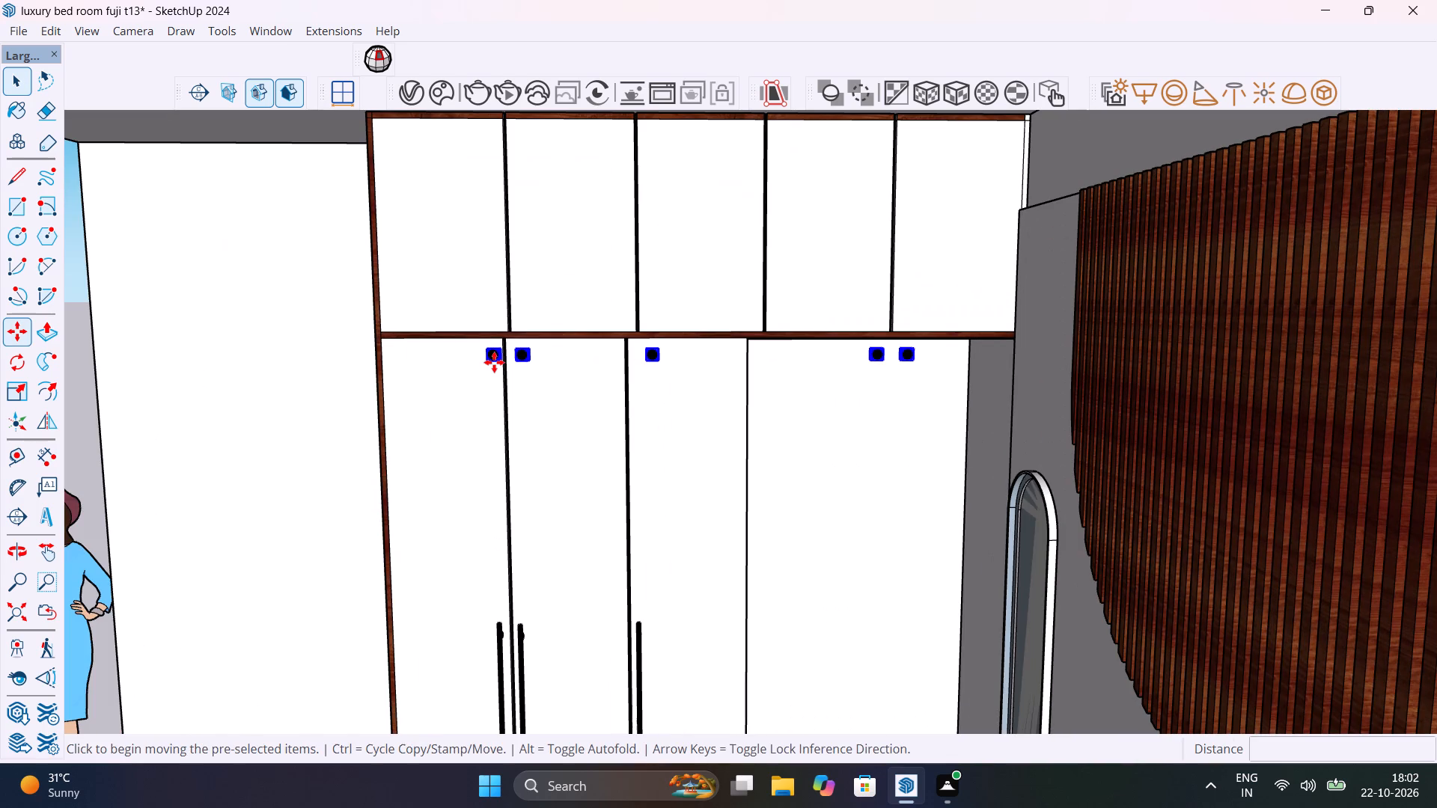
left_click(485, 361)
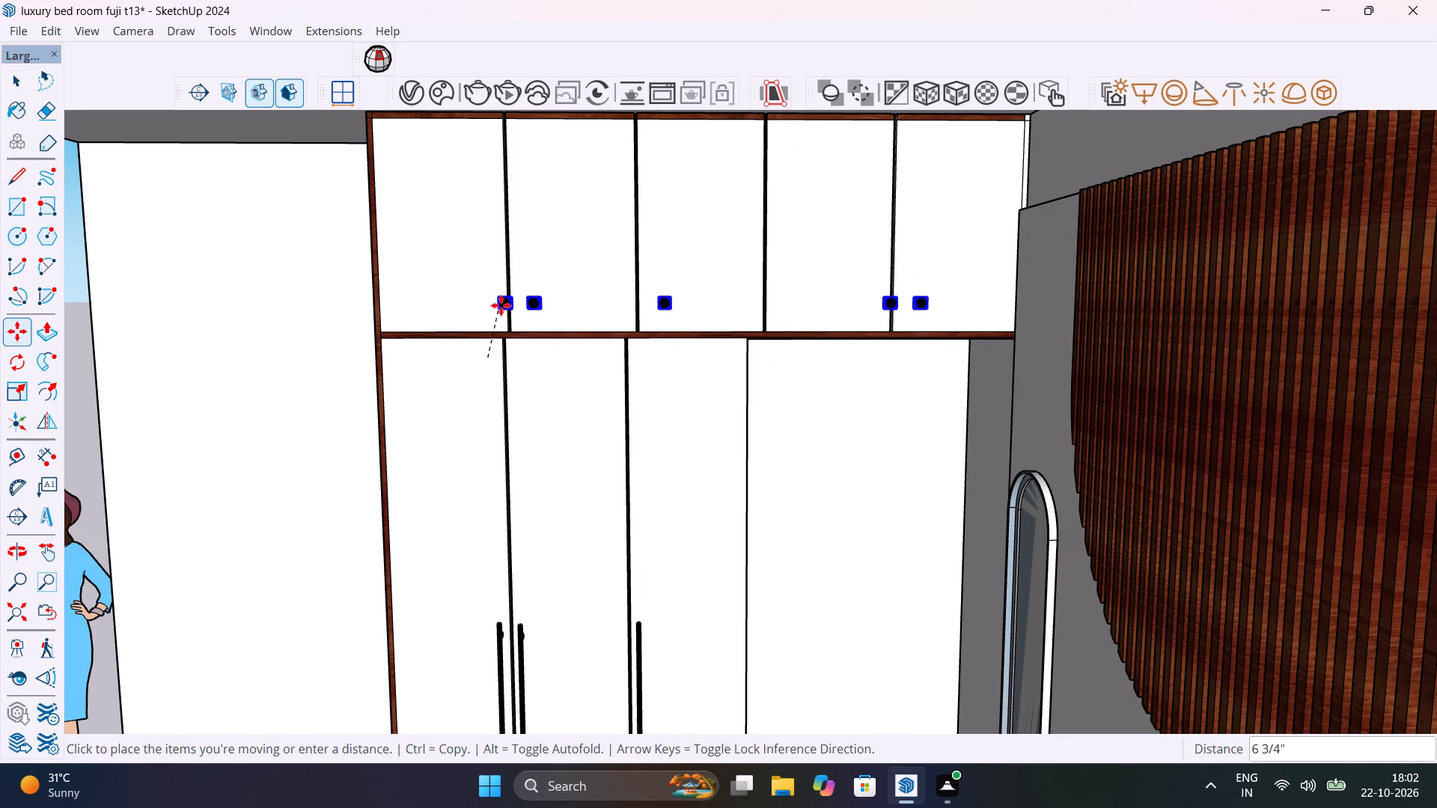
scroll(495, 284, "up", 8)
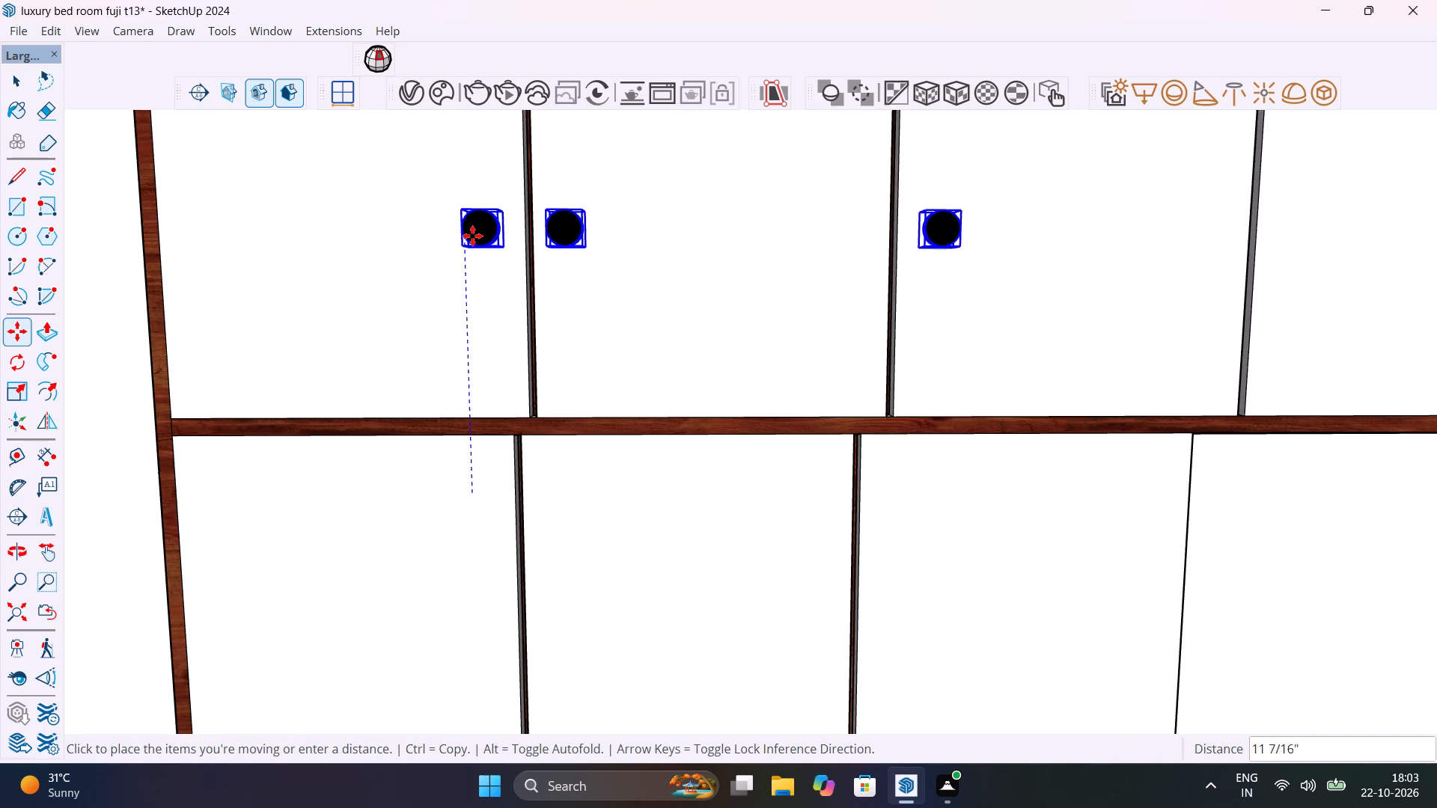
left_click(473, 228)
Examine the full-height wardrobe and its relocated knobs from several angles around the room.
scroll(492, 371, "down", 13)
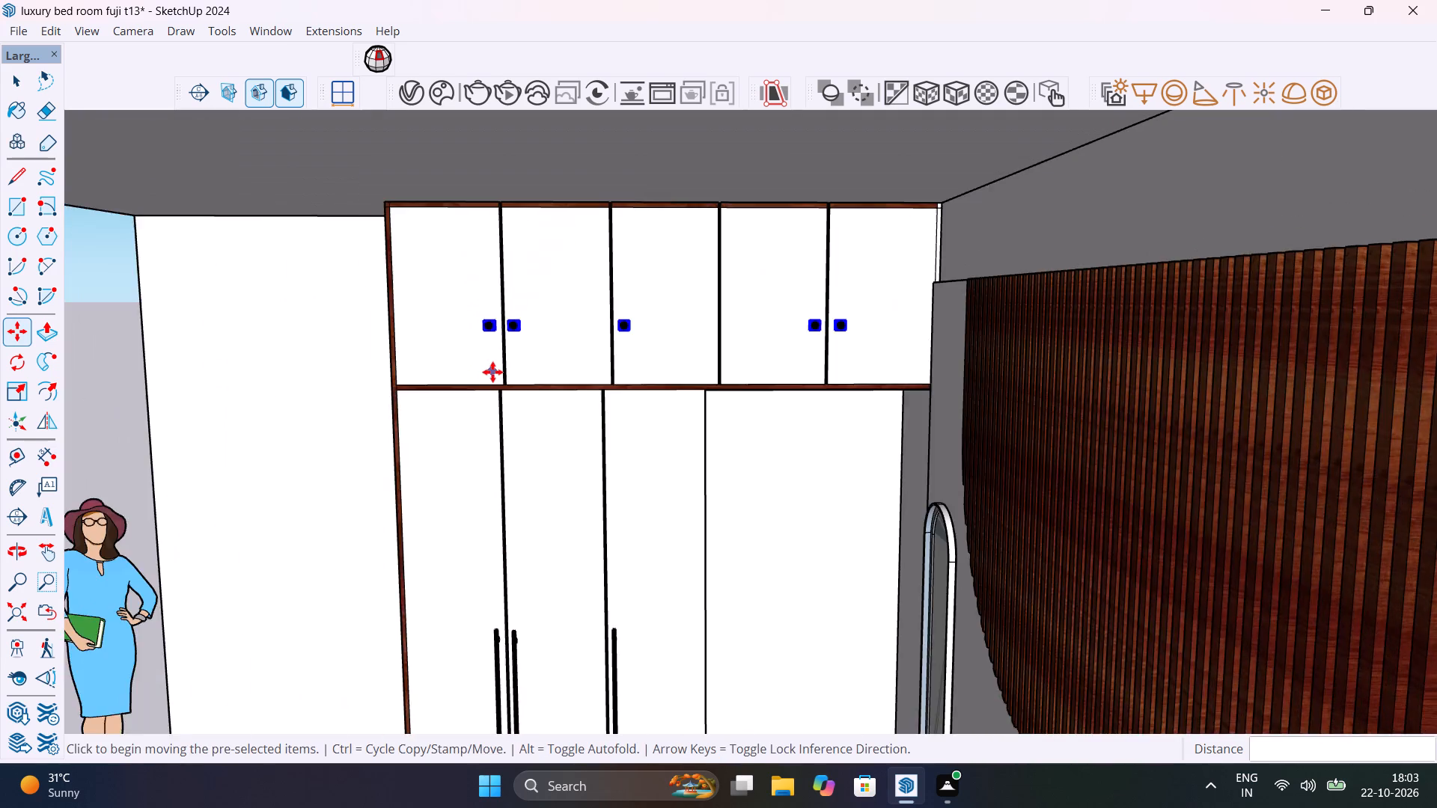
scroll(492, 371, "down", 5)
middle_click_drag(502, 398, 799, 325)
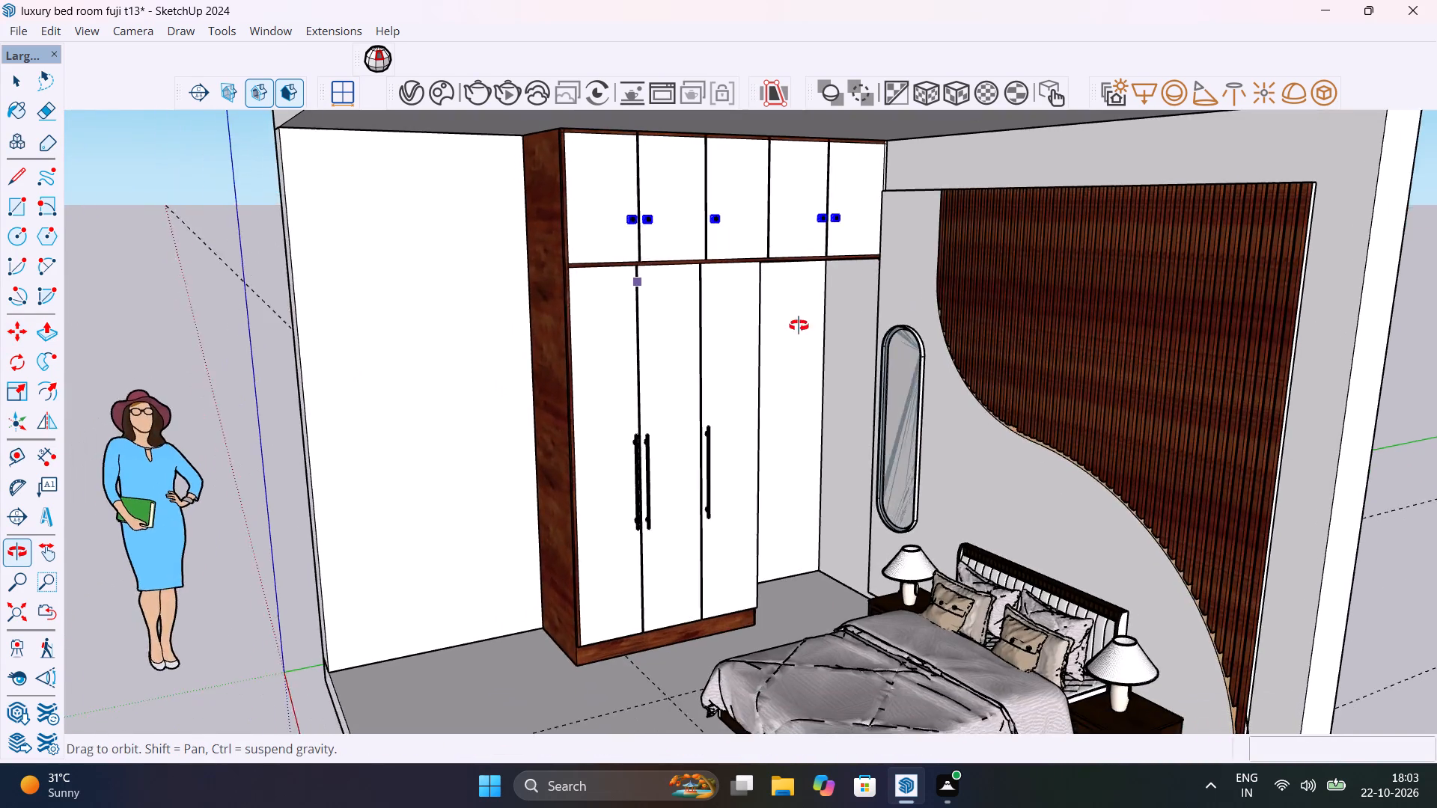
middle_click_drag(799, 325, 880, 308)
key("space")
scroll(489, 518, "down", 3)
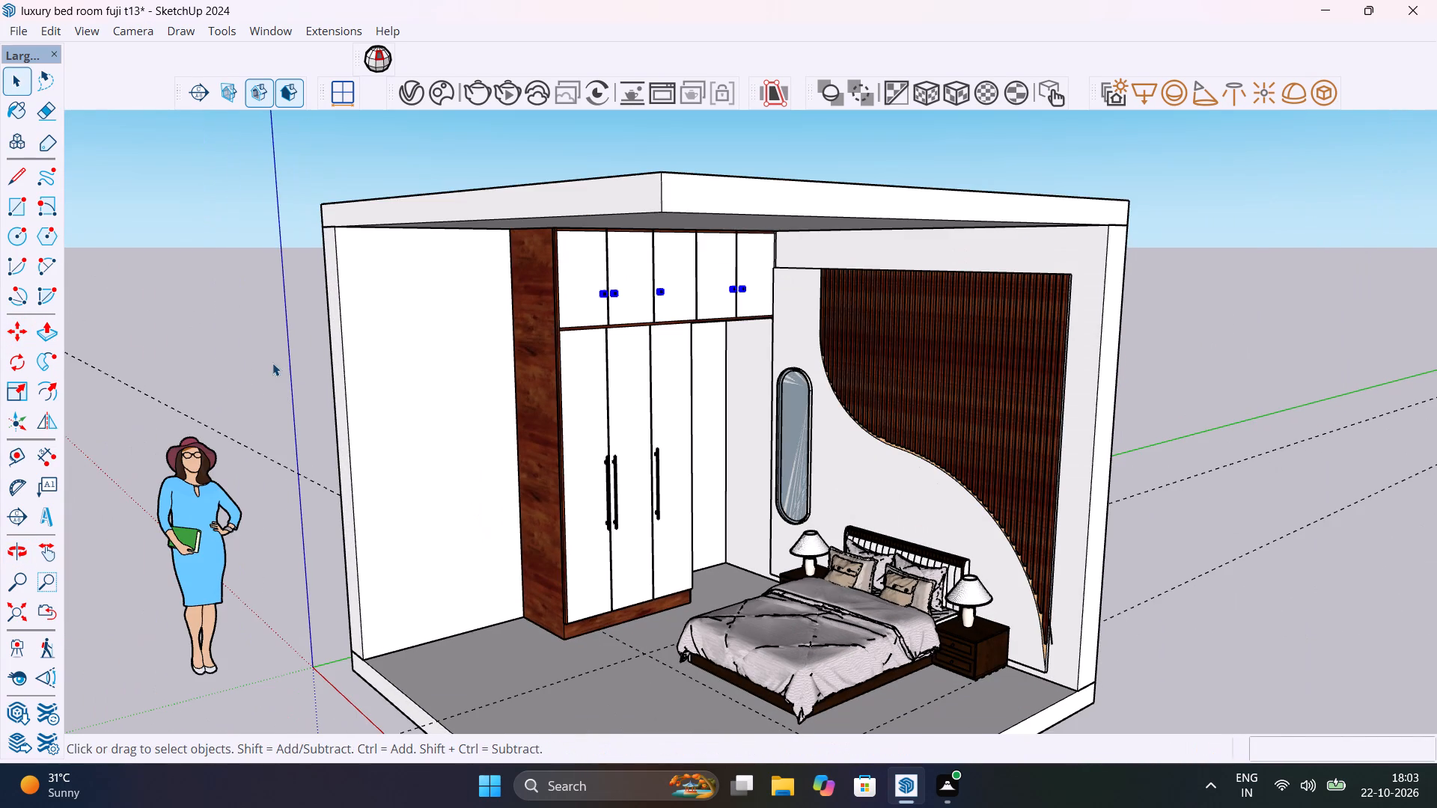
left_click(270, 357)
middle_click_drag(396, 475, 632, 478)
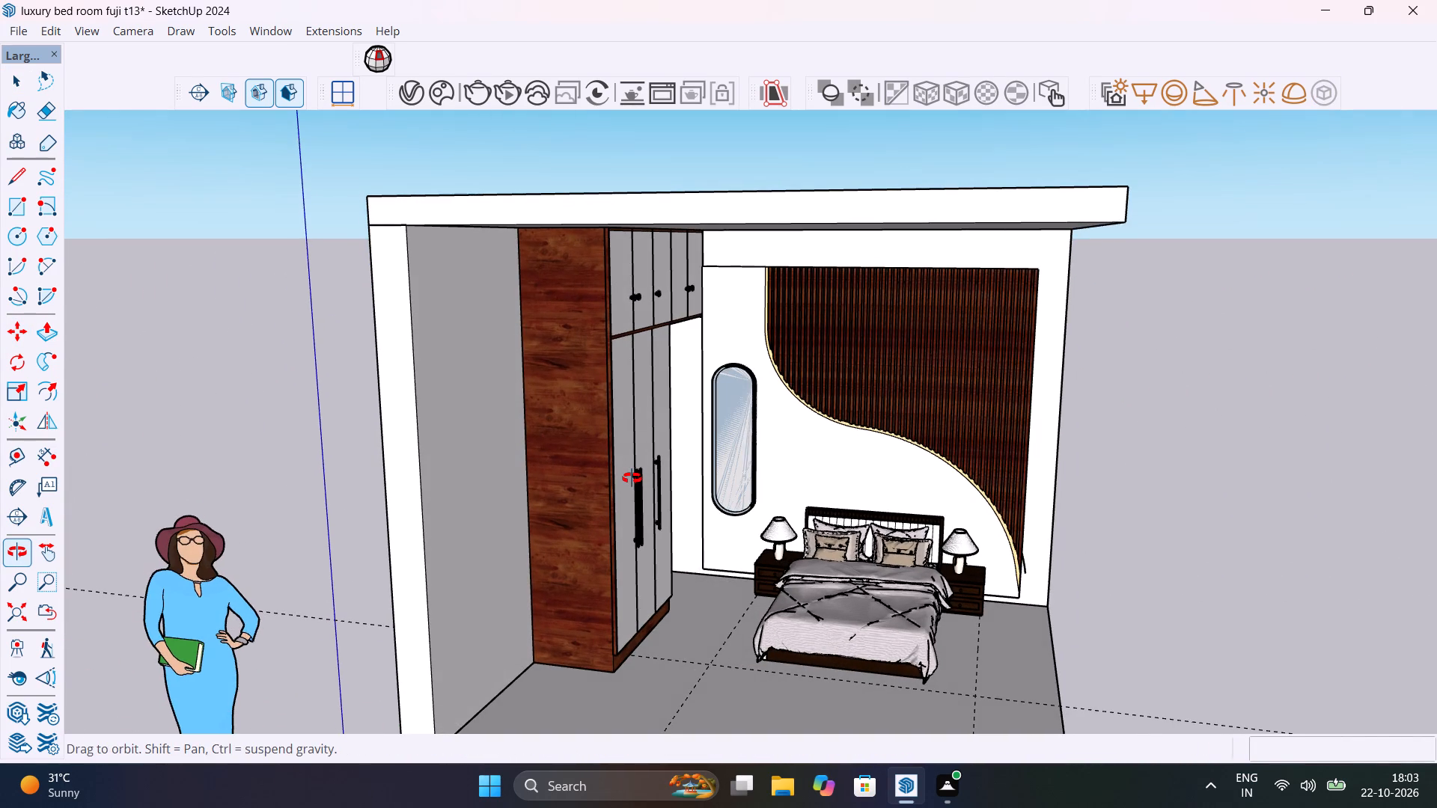
middle_click_drag(632, 478, 588, 417)
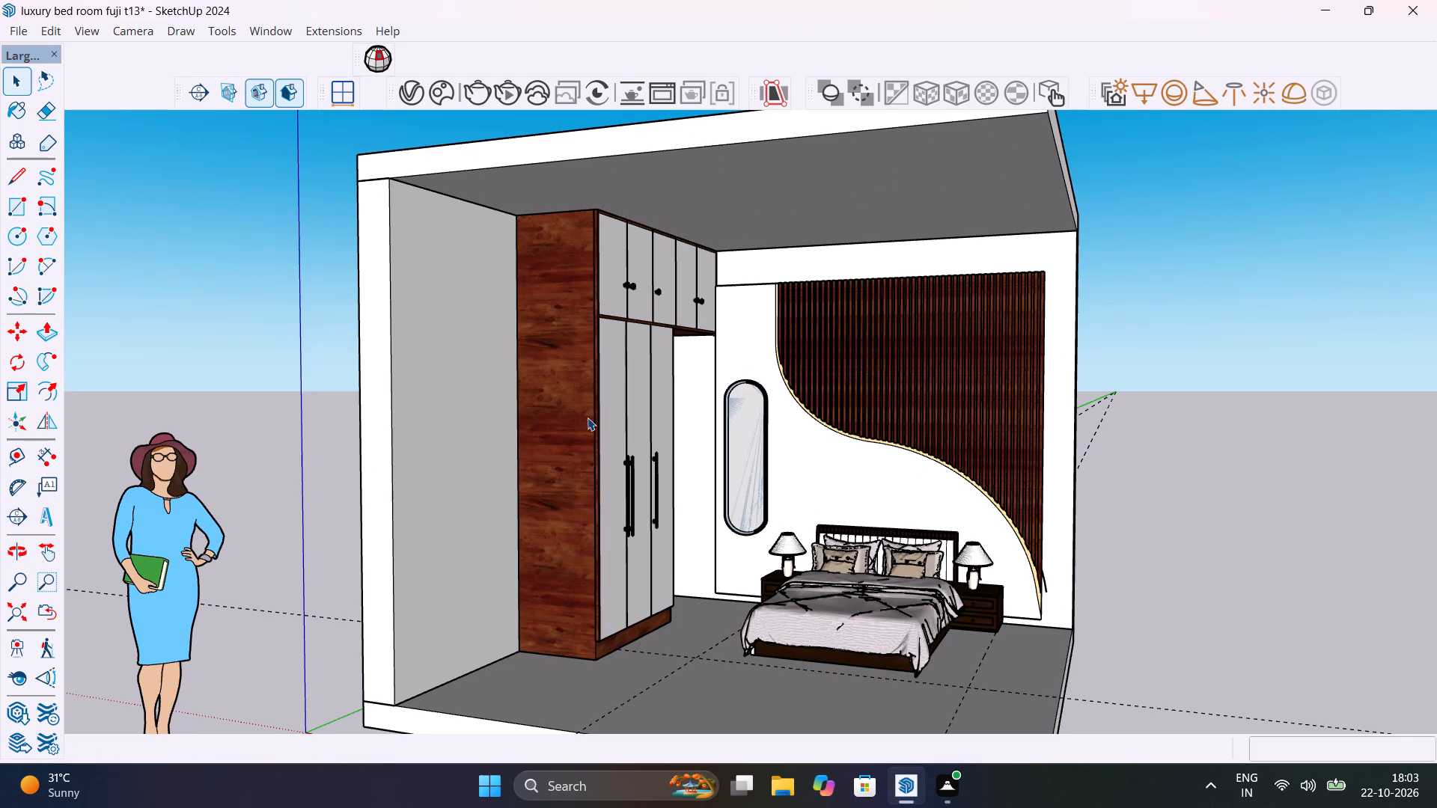
Undo the recent edits back through the knob move and window-side wall hiding to before the wardrobe was stretched to the ceiling.
key("ctrl+z")
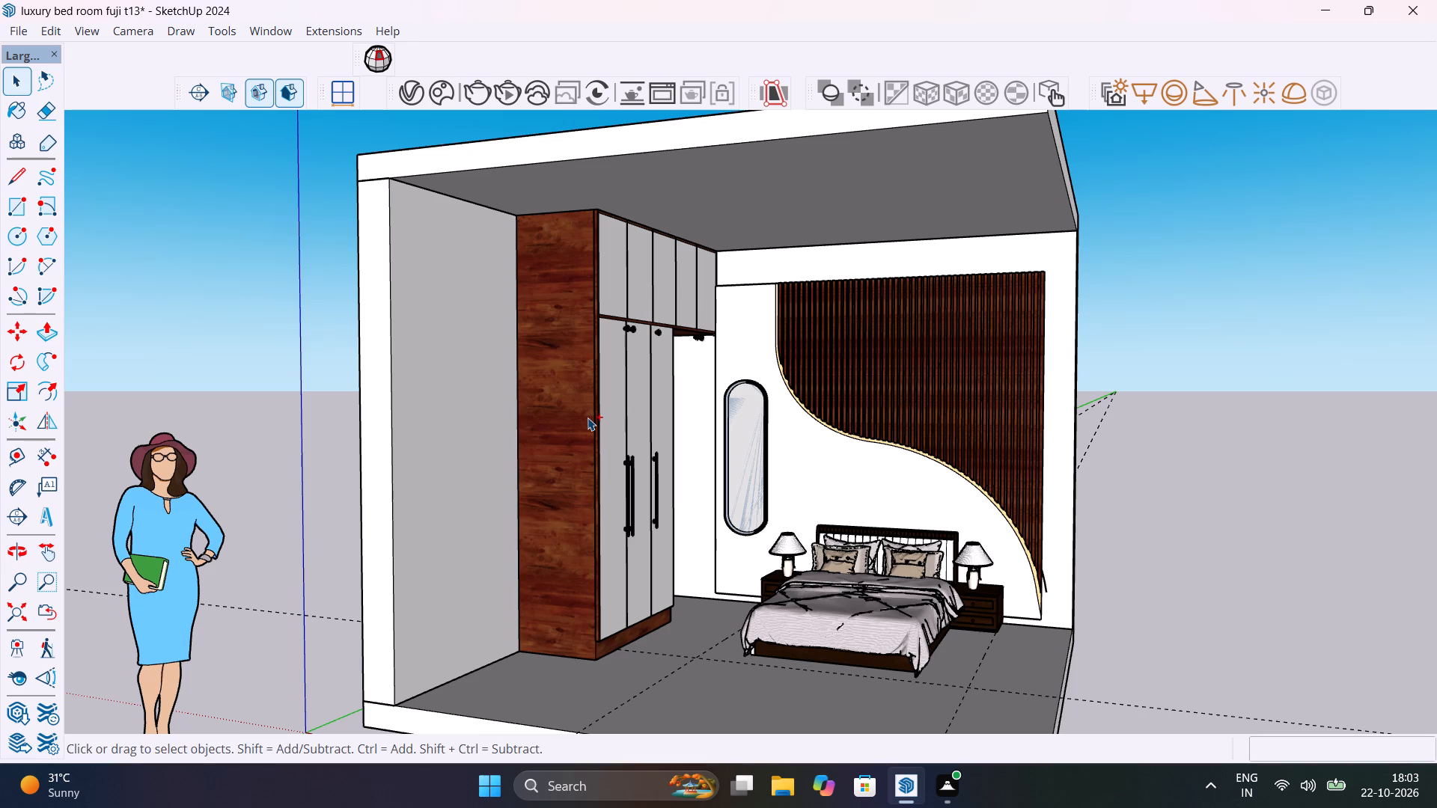
key("ctrl+z")
key("ctrl+z")
key("ctrl+z")
key("ctrl+z")
key("ctrl+z")
key("ctrl+z")
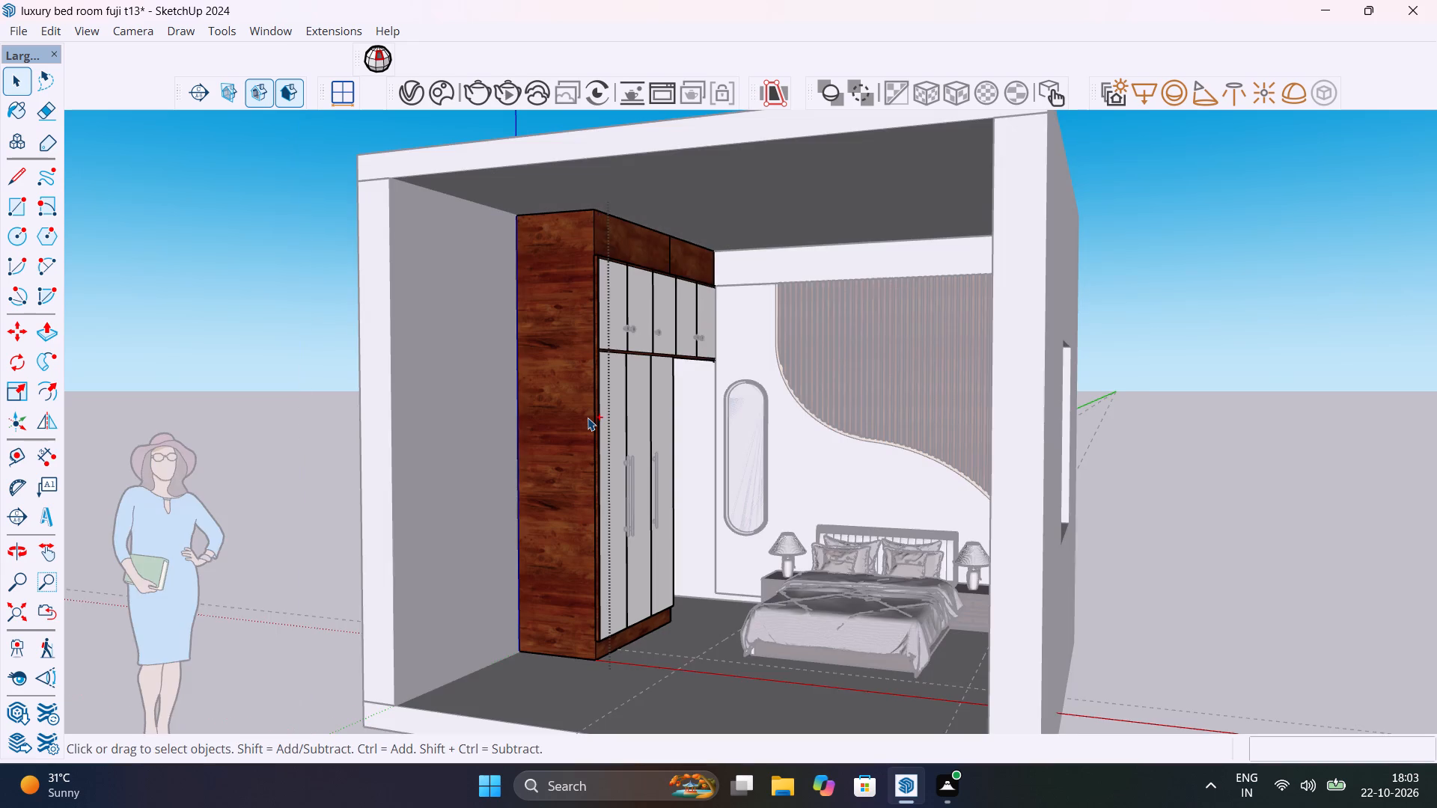
key("ctrl+z")
key("ctrl+z")
Hide the ceiling slab to expose the wall tops and wardrobe from above.
middle_click_drag(589, 412, 796, 530)
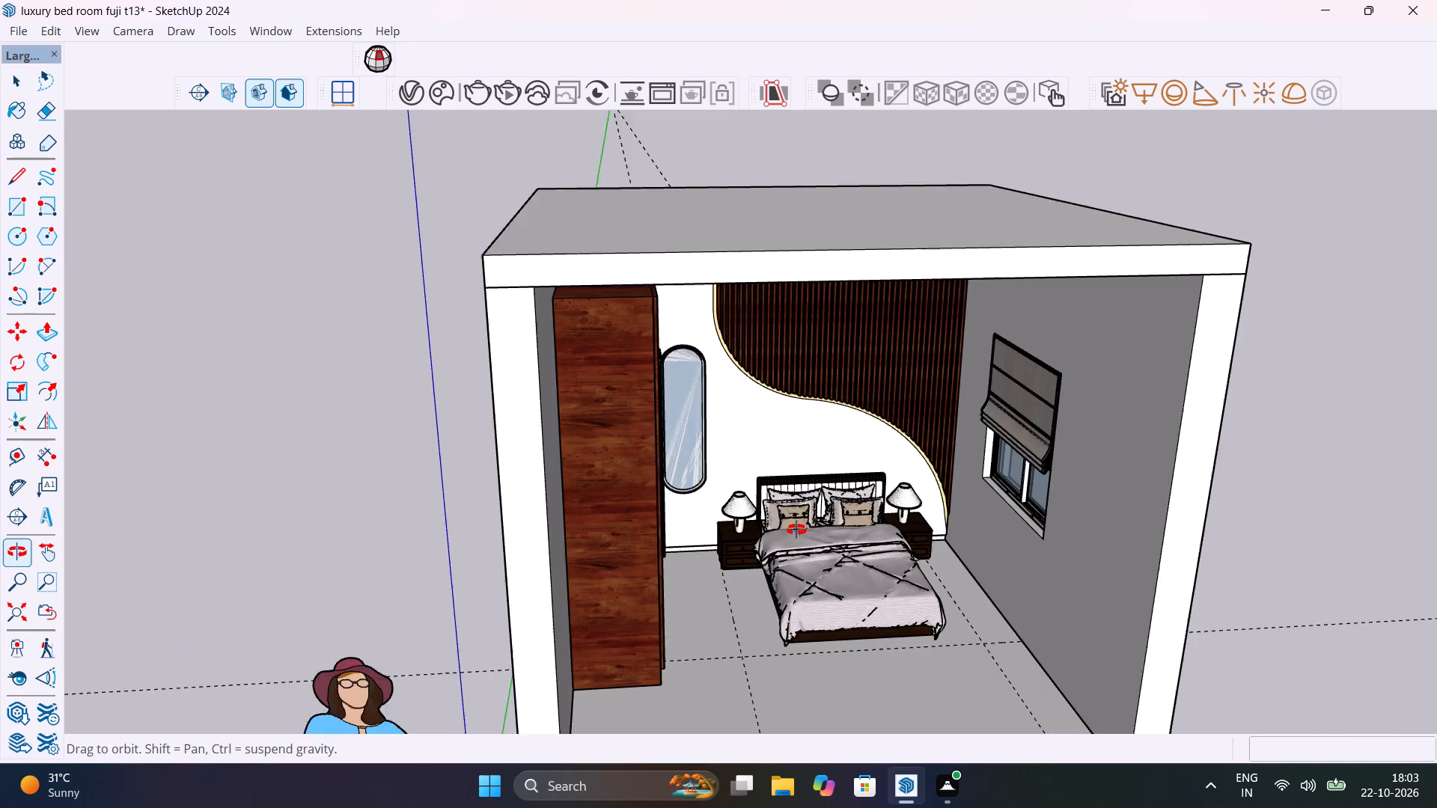
middle_click_drag(796, 530, 743, 504)
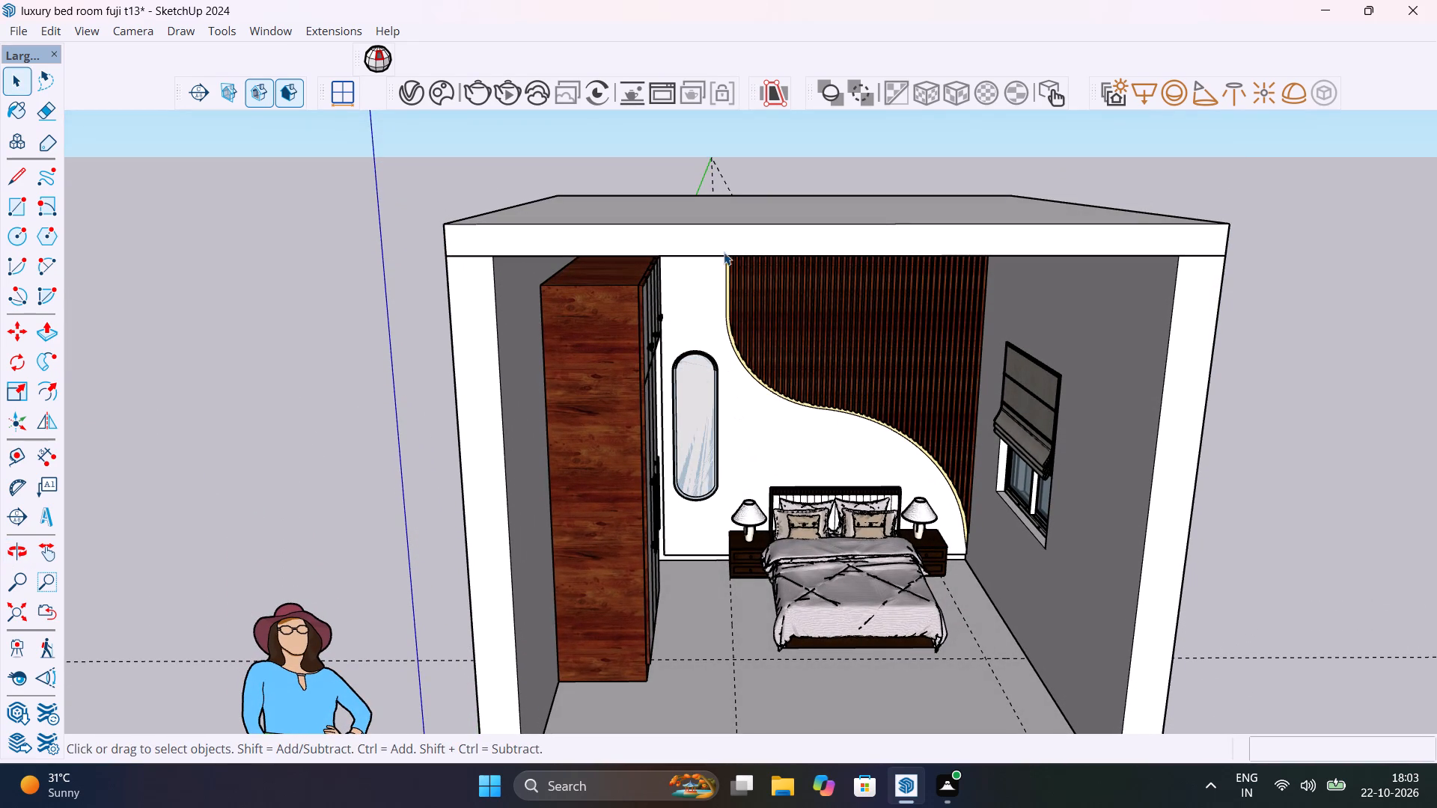
left_click(725, 244)
right_click(725, 246)
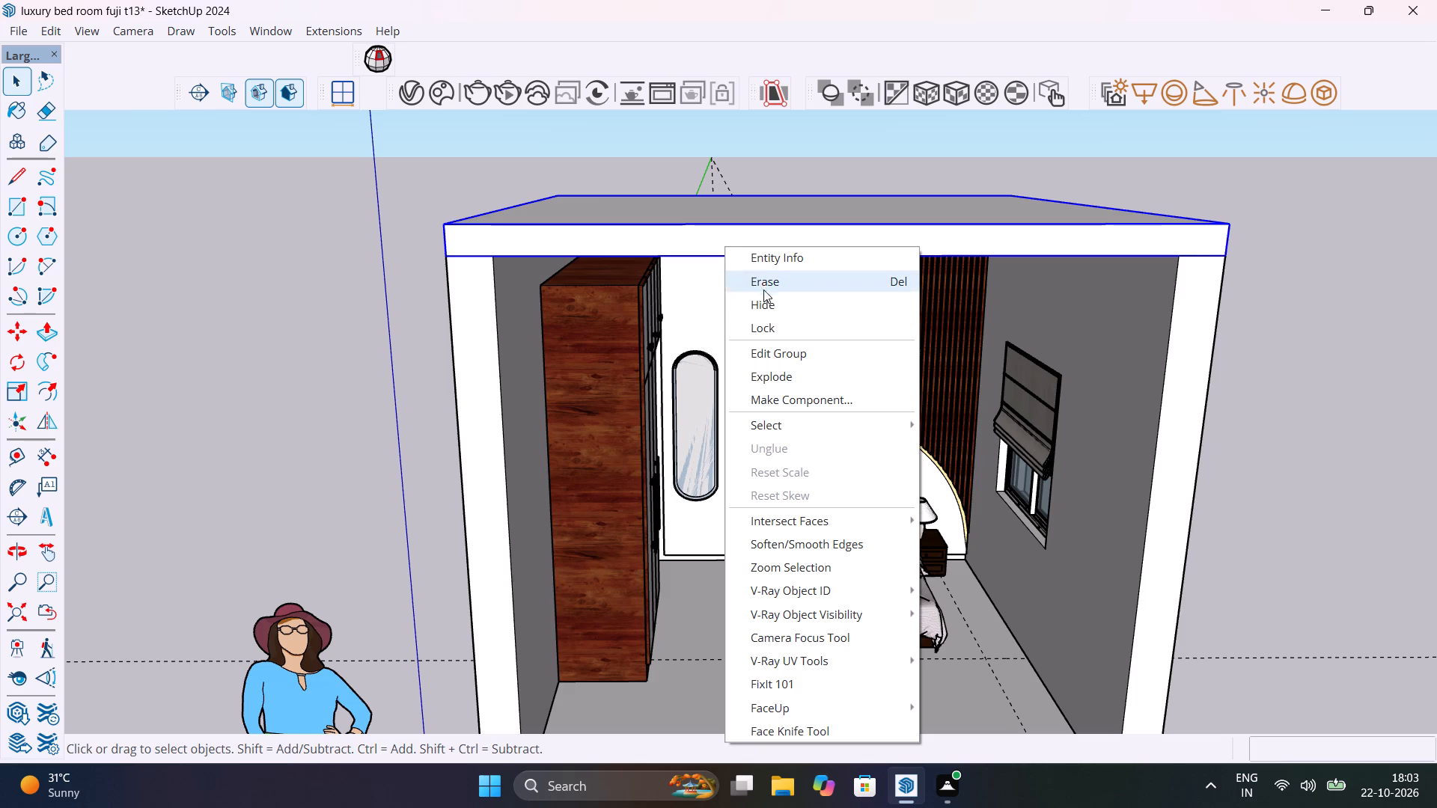
left_click(771, 300)
Push the top face of the wall behind the wardrobe down about 8 1/8", near the wardrobe's top.
middle_click_drag(671, 348, 708, 529)
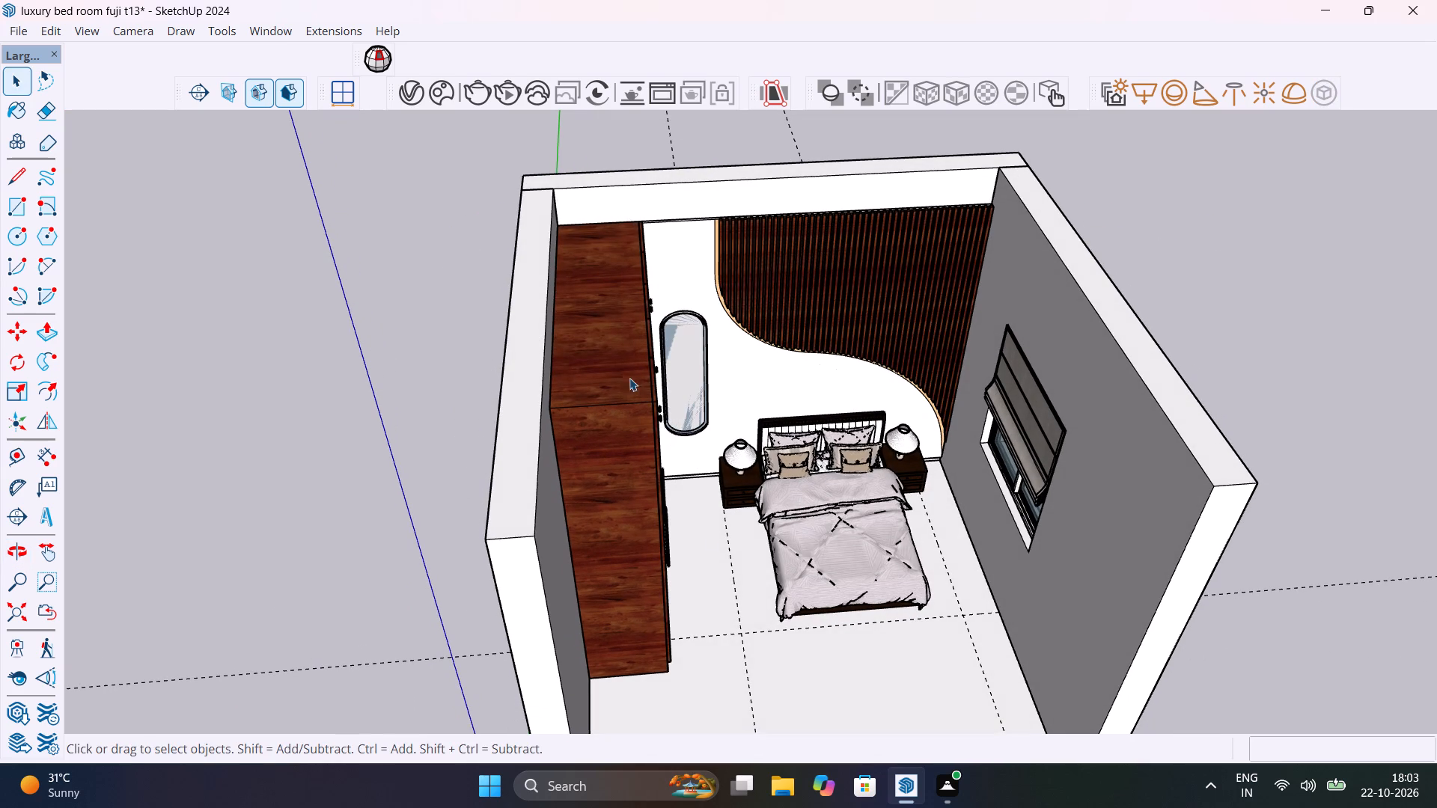
scroll(525, 290, "up", 7)
middle_click_drag(520, 337, 460, 313)
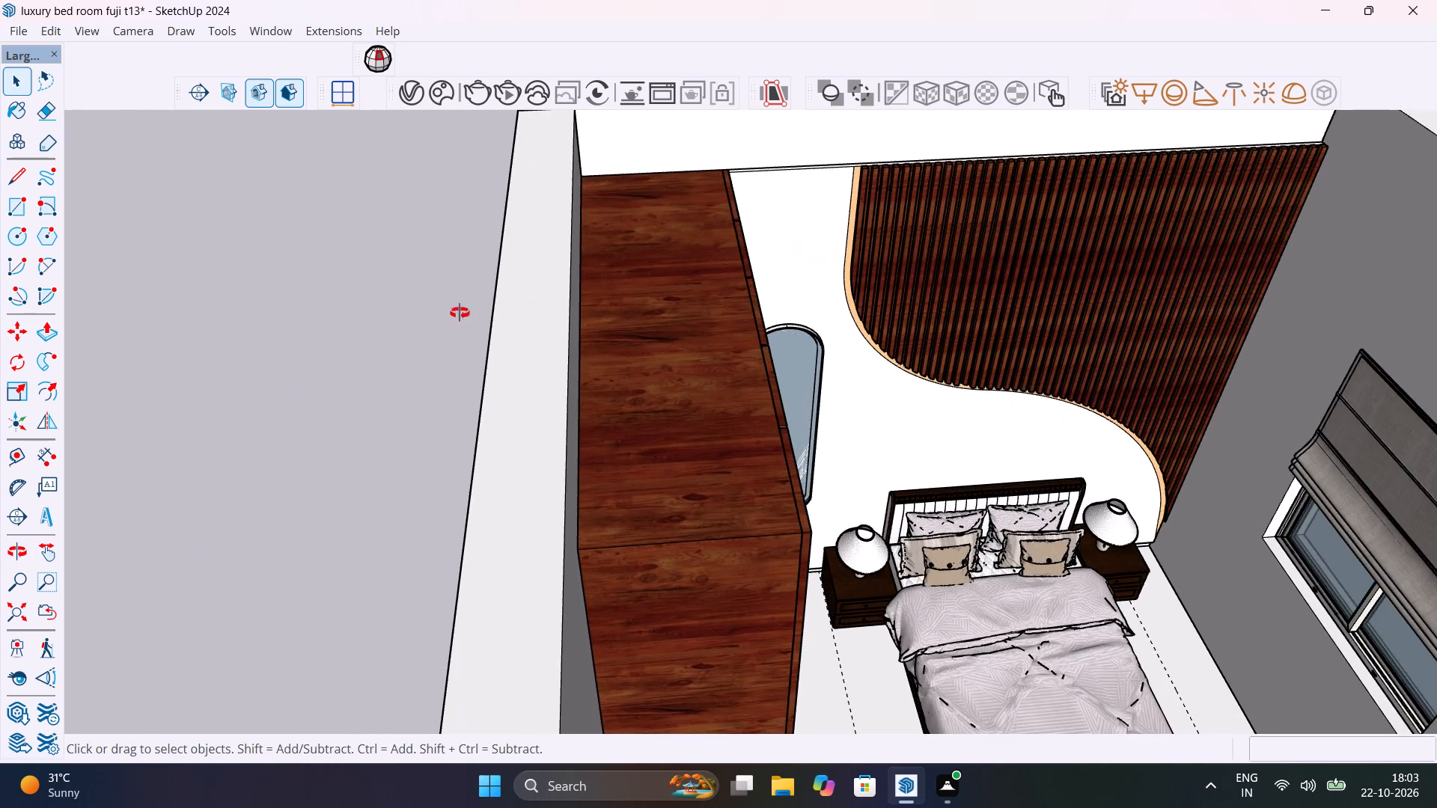
middle_click_drag(460, 313, 274, 346)
left_click(353, 315)
triple_click(353, 315)
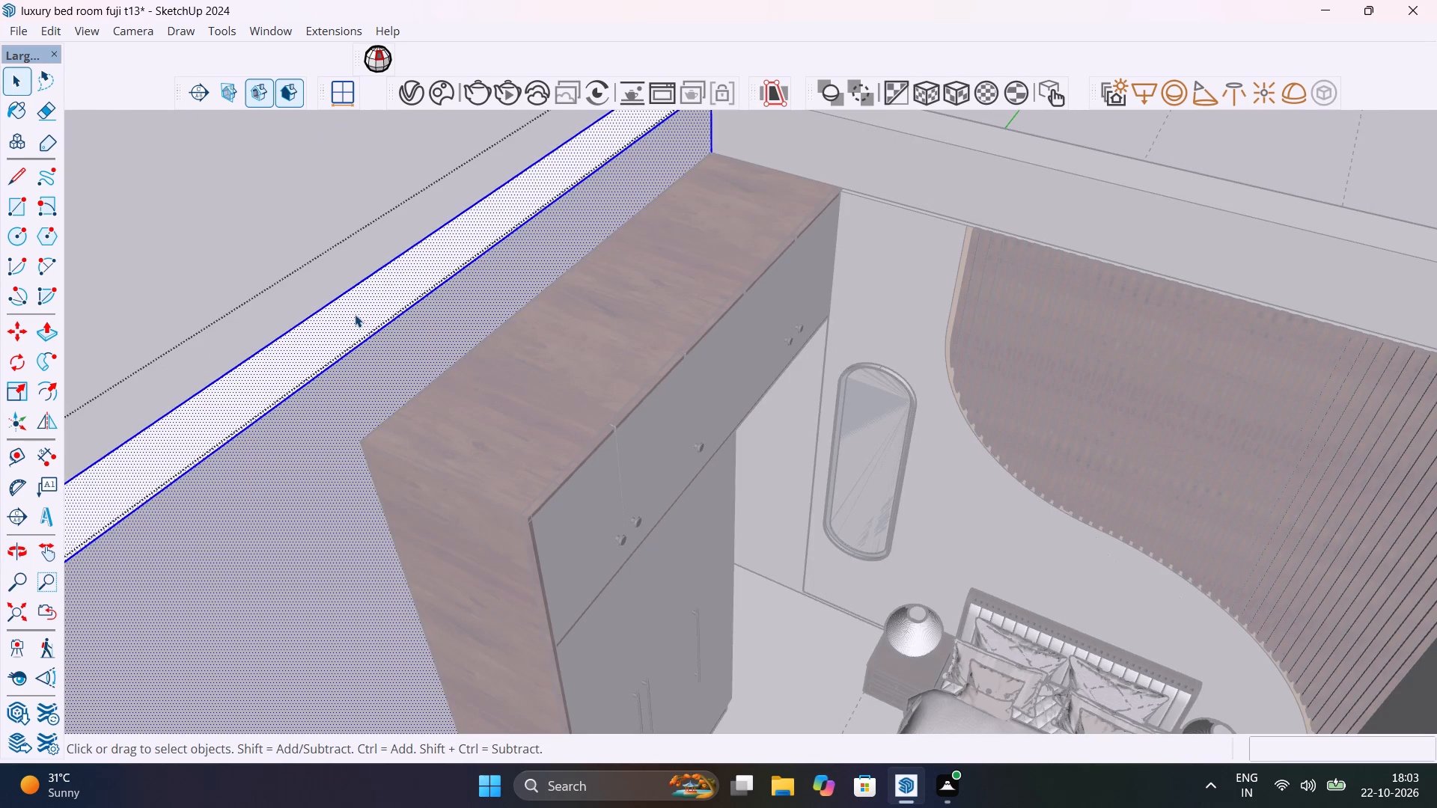
left_click(355, 314)
key("p")
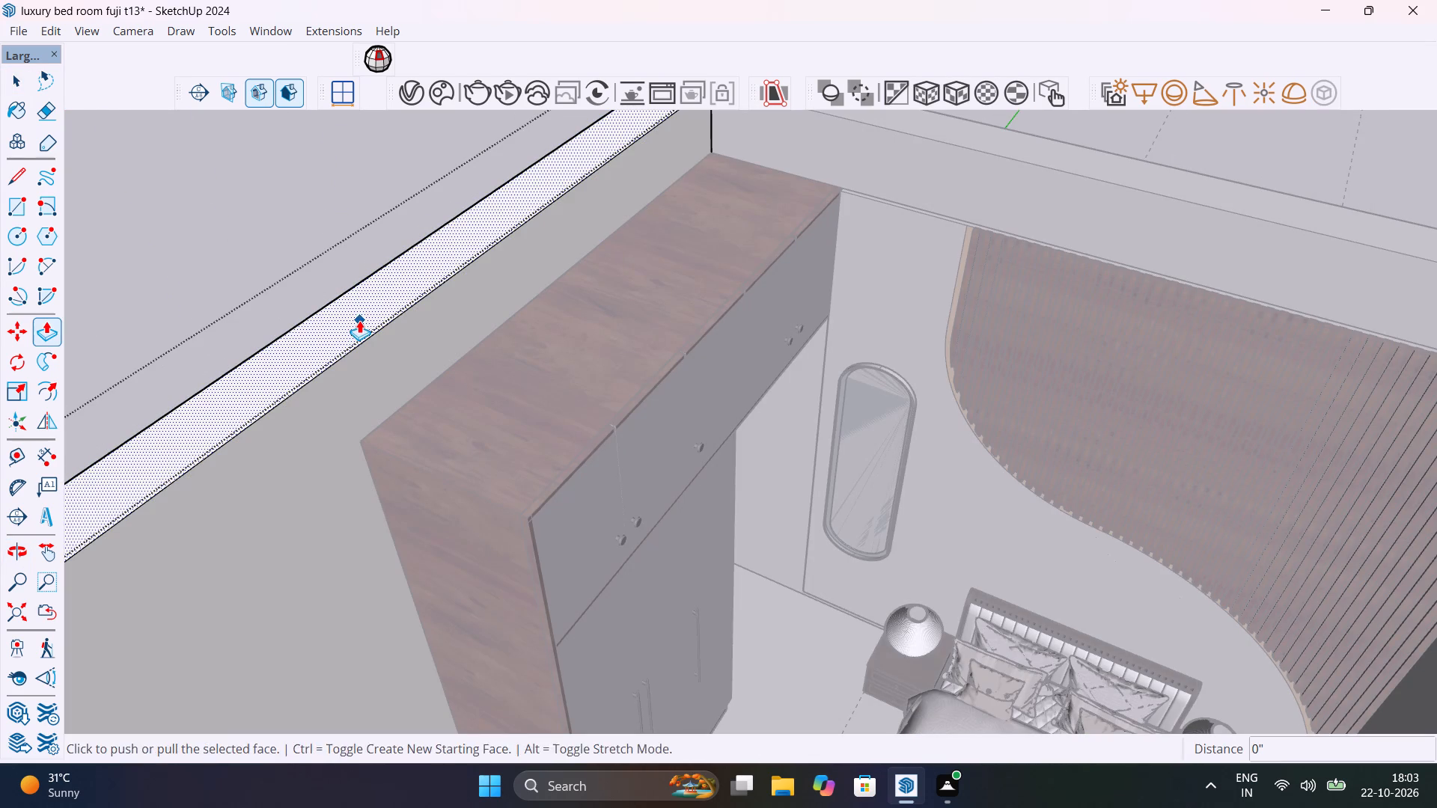
left_click(359, 311)
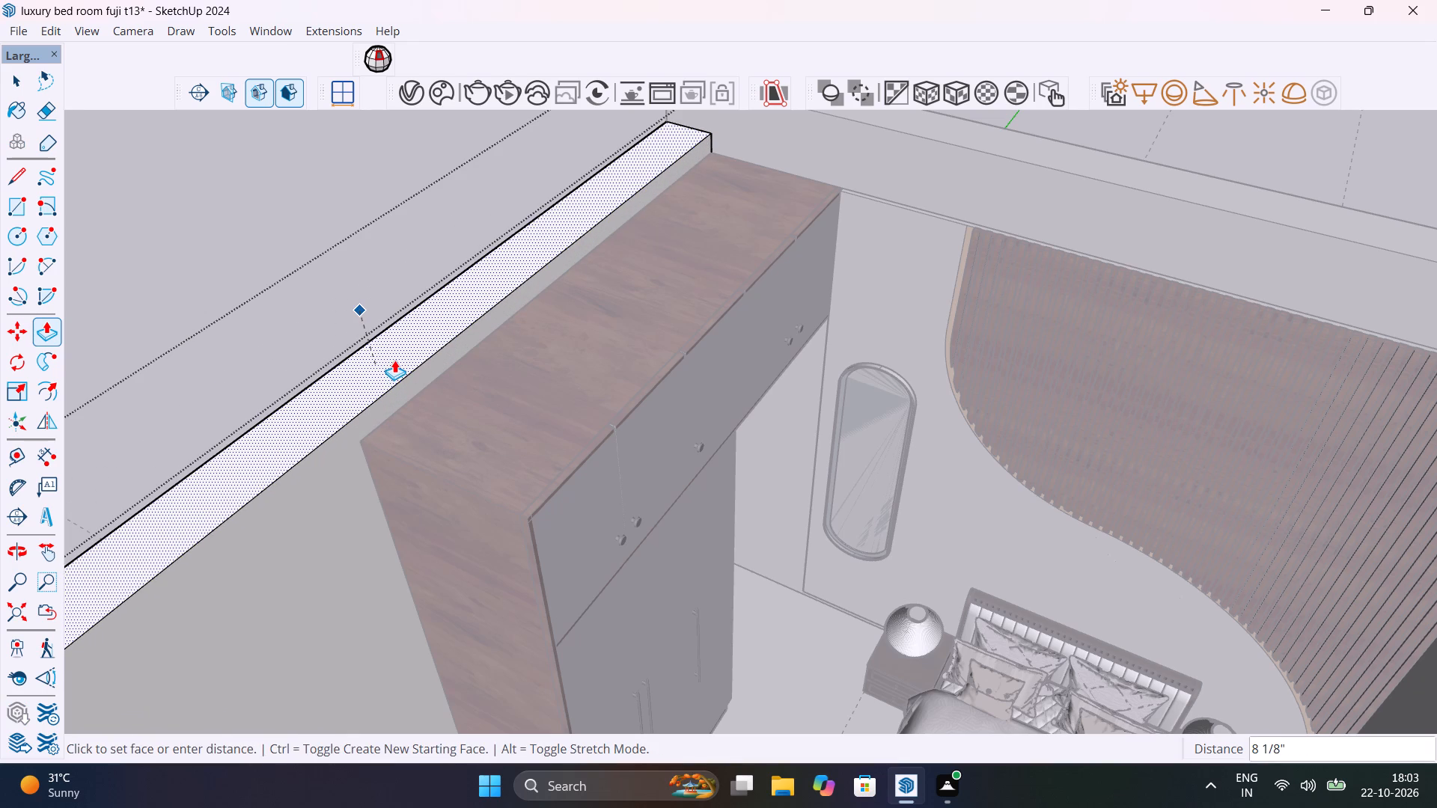
left_click(394, 360)
middle_click_drag(505, 394, 729, 525)
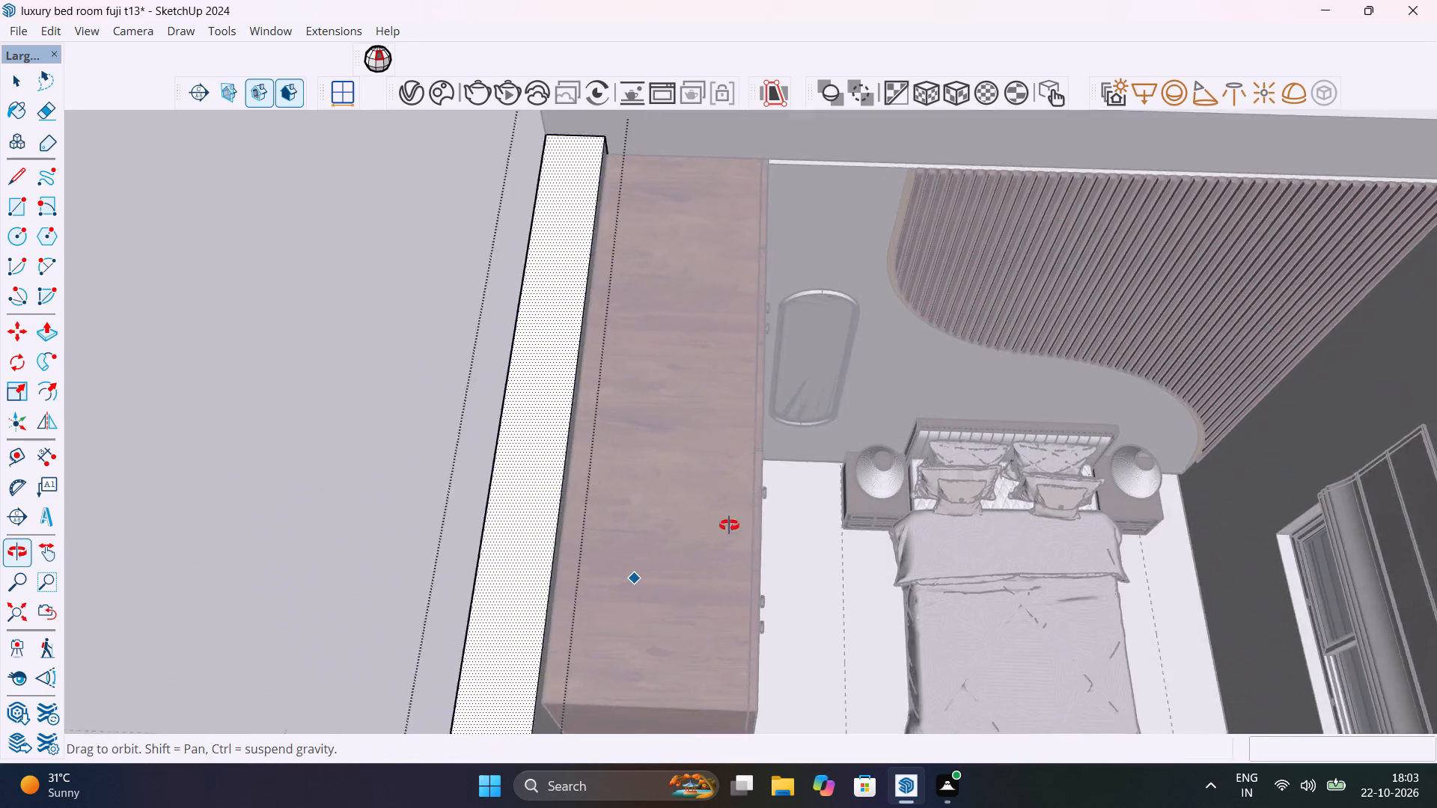
middle_click_drag(729, 525, 772, 515)
key("space")
scroll(601, 429, "down", 6)
left_click(312, 301)
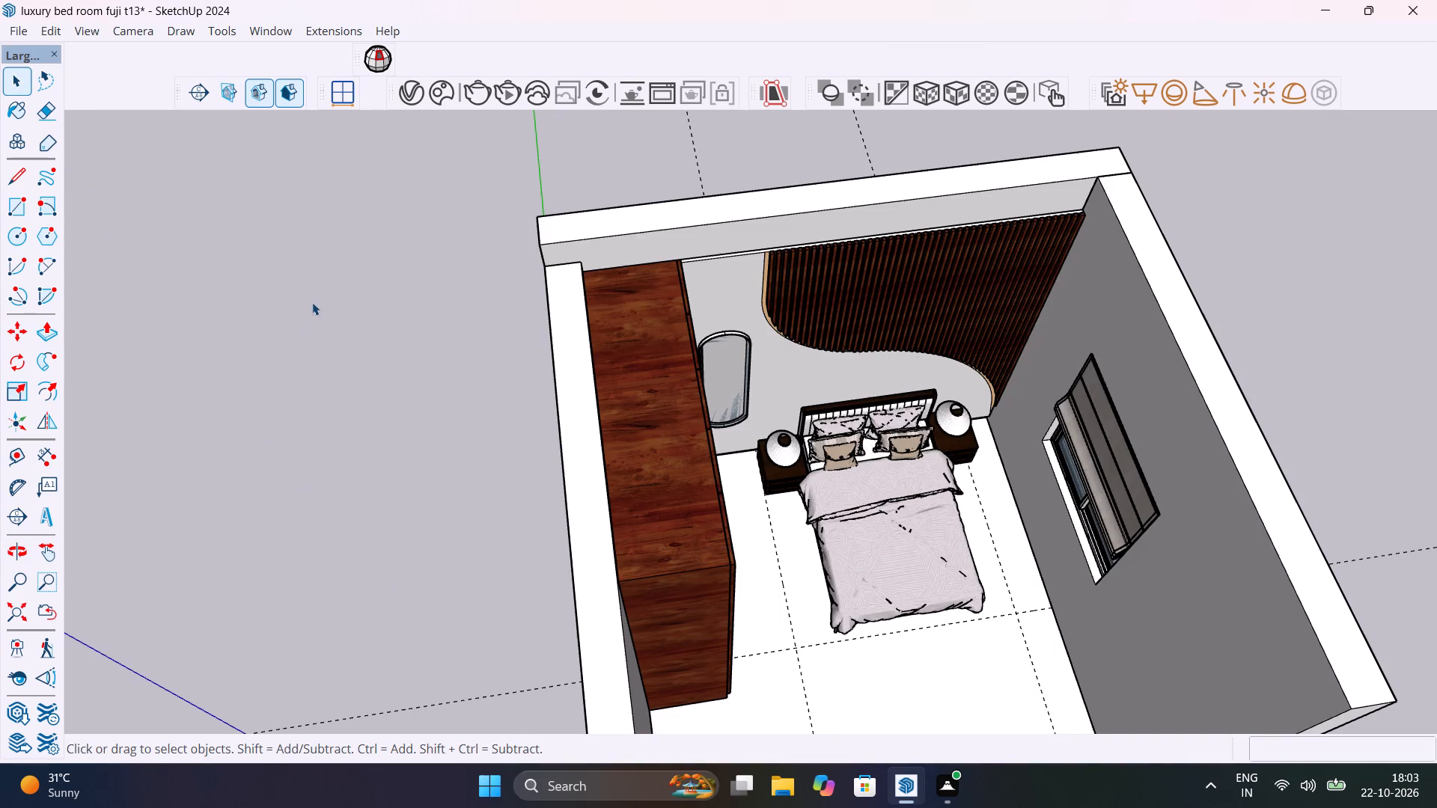
Push the top face of the bed-side back wall down about 8 15/16" to meet the lowered wardrobe wall.
double_click(592, 227)
left_click(592, 226)
left_click(592, 226)
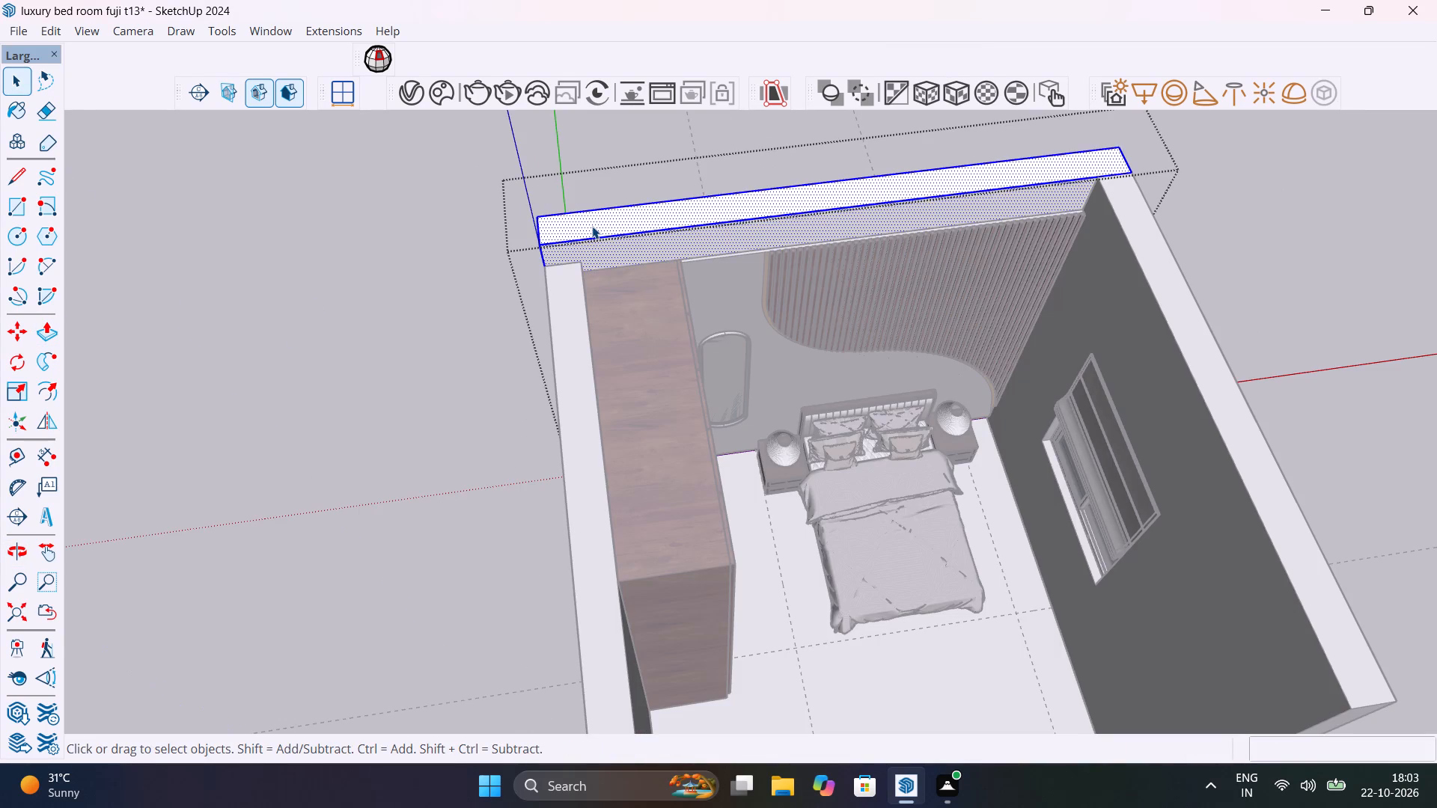
left_click(592, 226)
key("p")
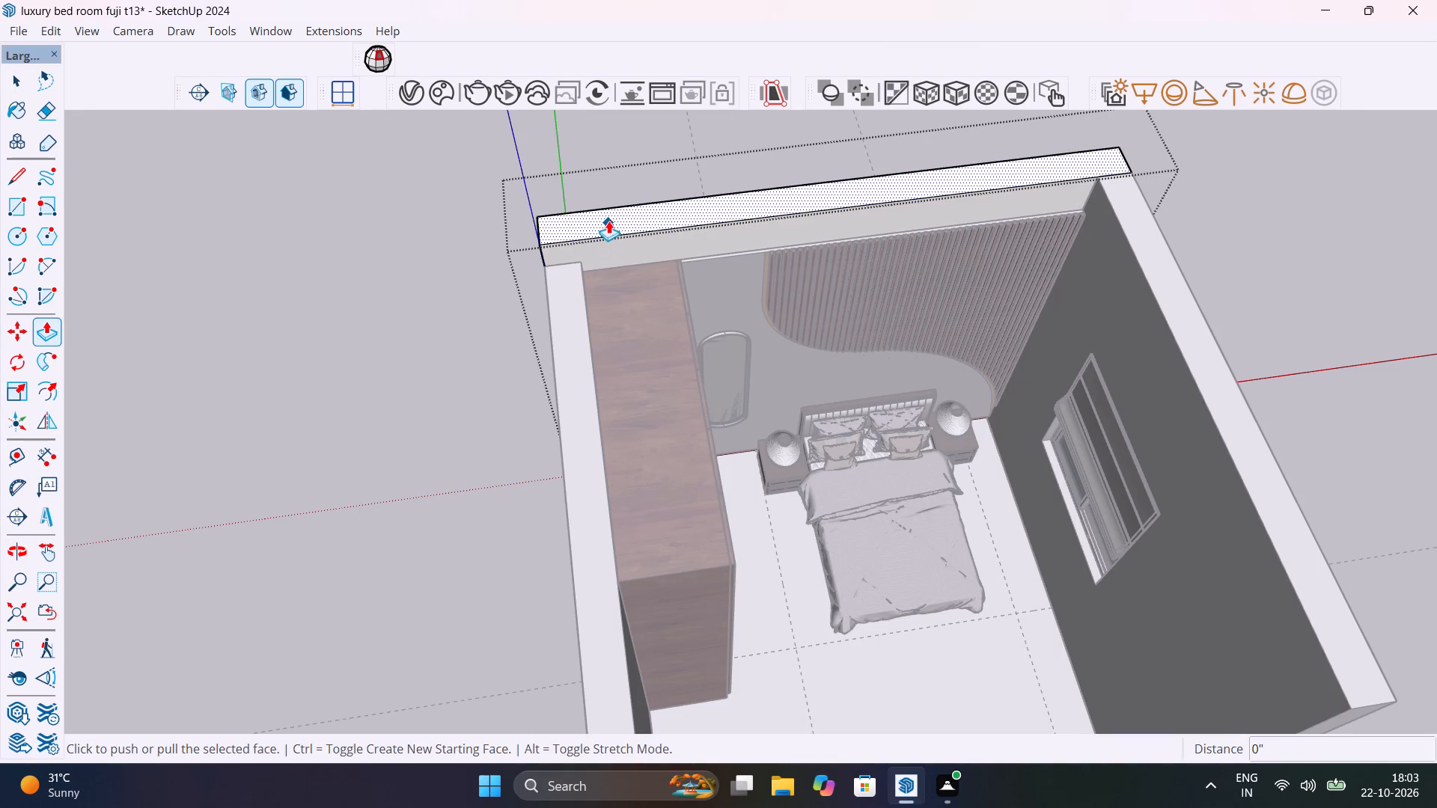
double_click(608, 218)
left_click(608, 218)
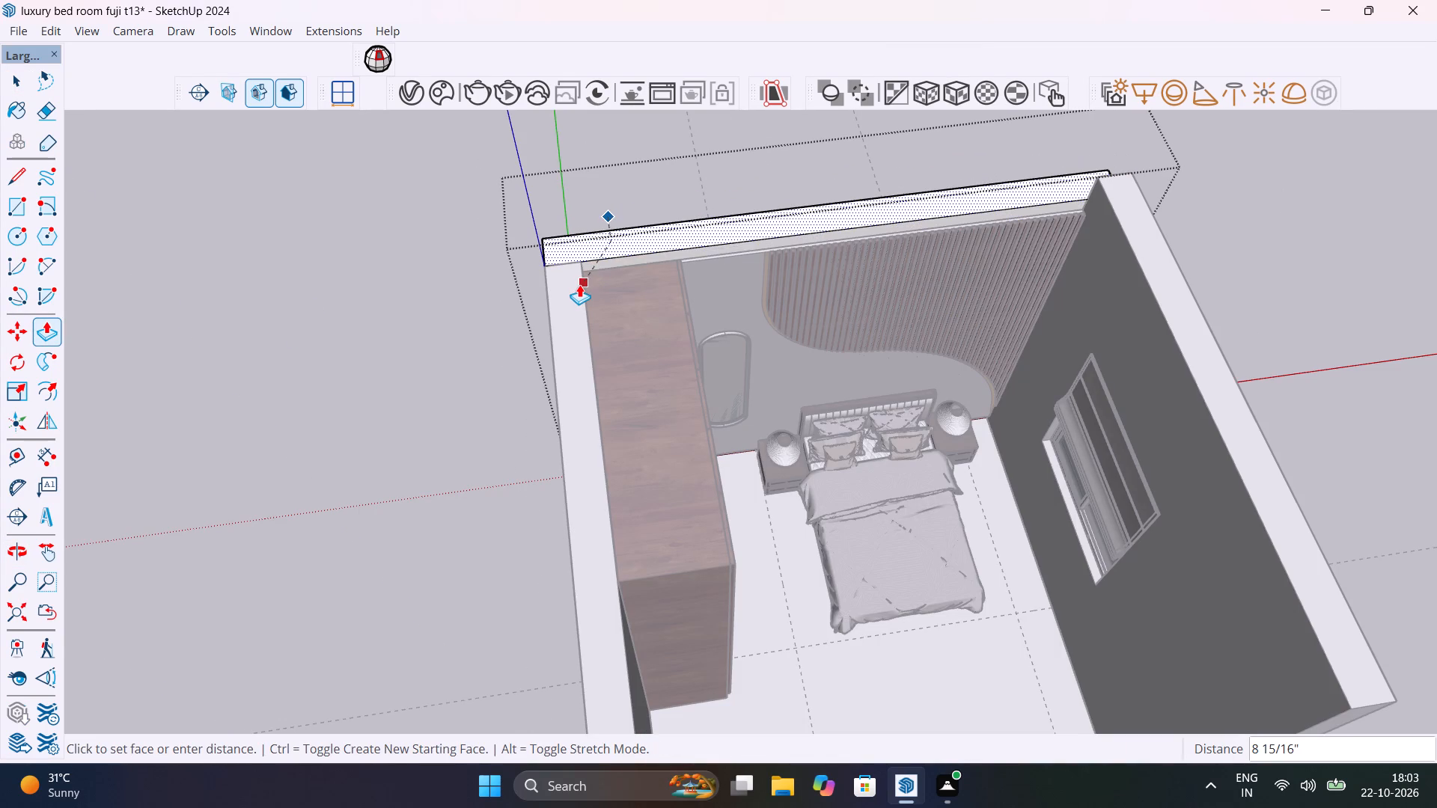
left_click(579, 284)
Push the top face of the window-side wall down about 8 1/8" to the height of the lowered back wall.
middle_click_drag(625, 355, 596, 150)
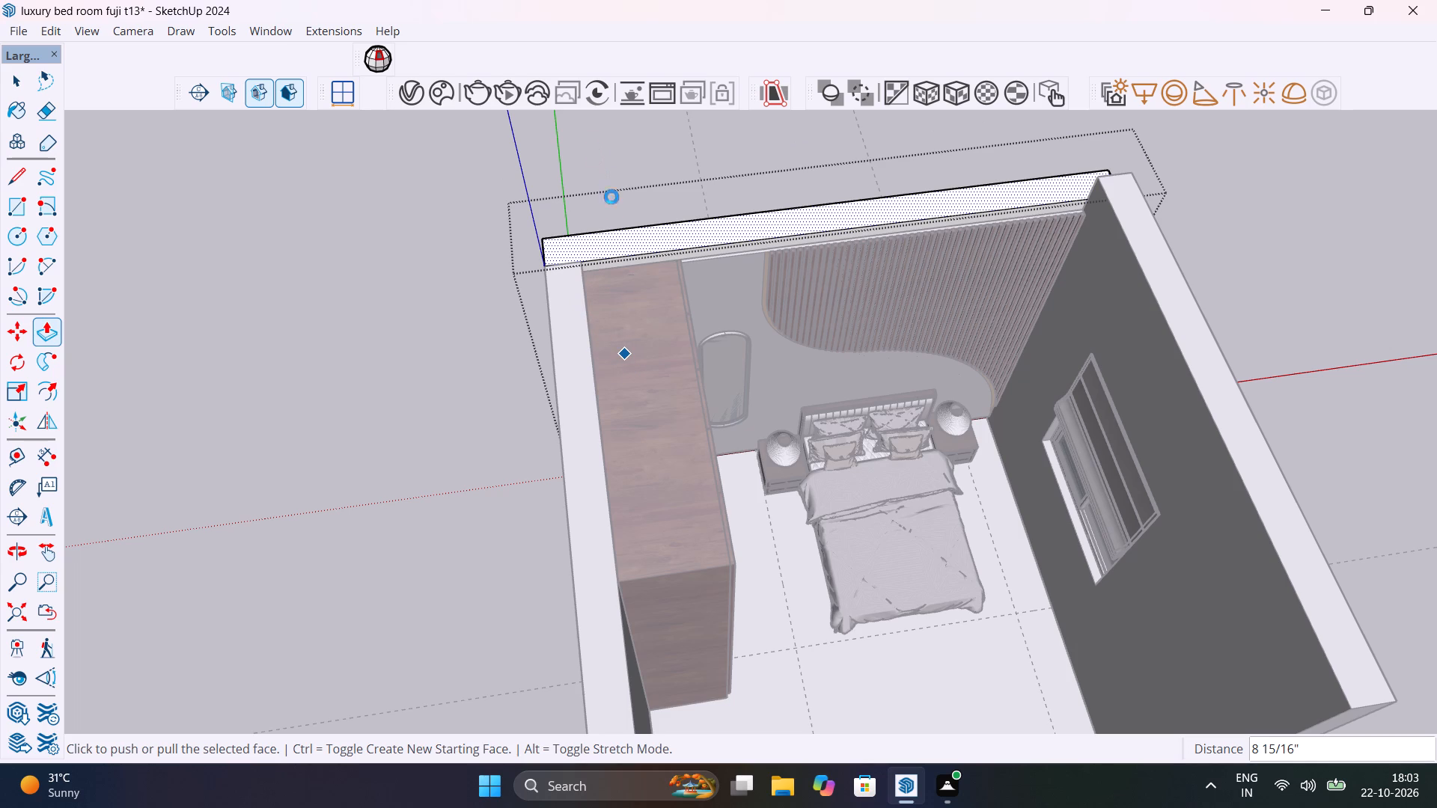
scroll(643, 350, "down", 11)
scroll(700, 411, "down", 5)
middle_click_drag(715, 432, 681, 248)
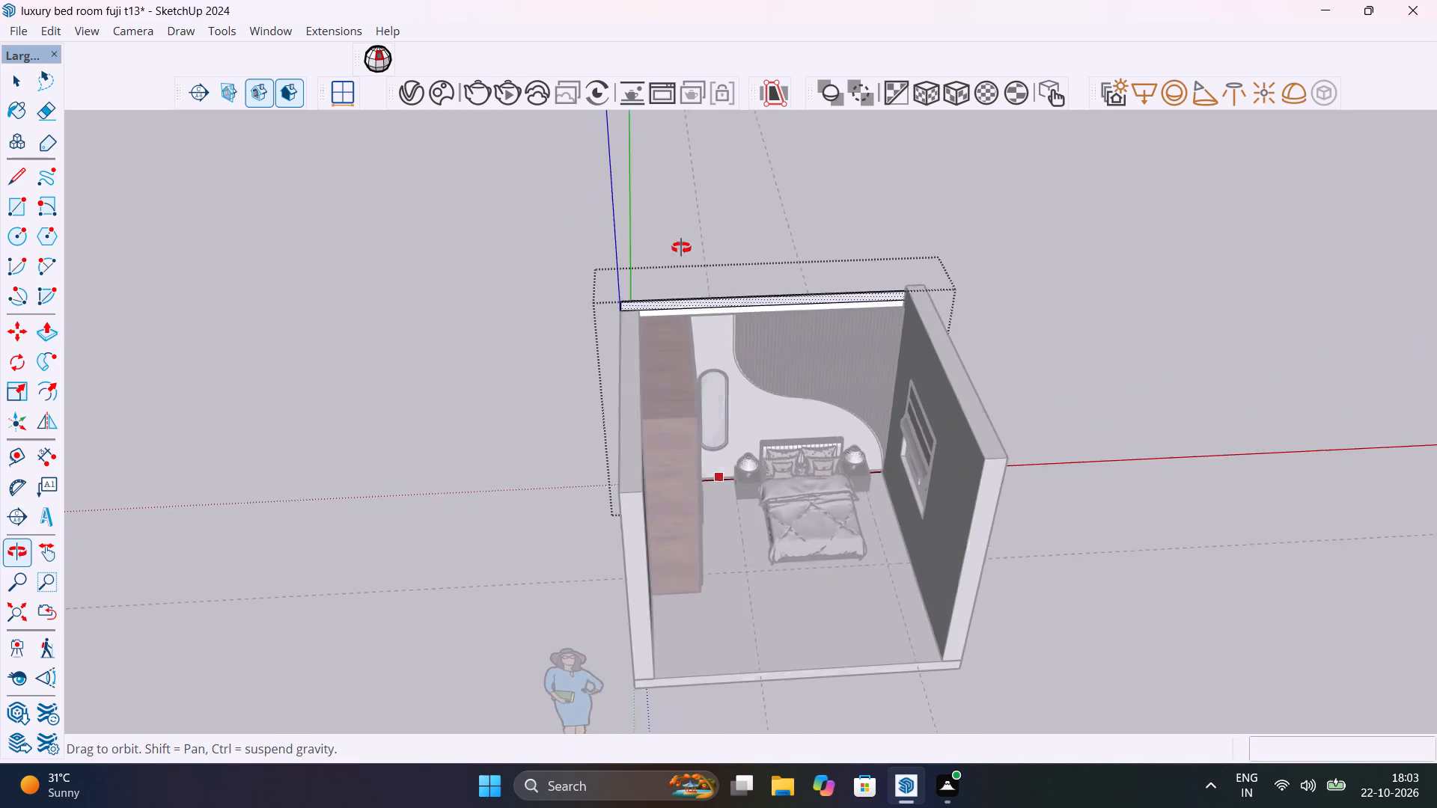
middle_click_drag(681, 248, 684, 236)
scroll(684, 237, "up", 1)
key("space")
left_click(983, 361)
double_click(985, 362)
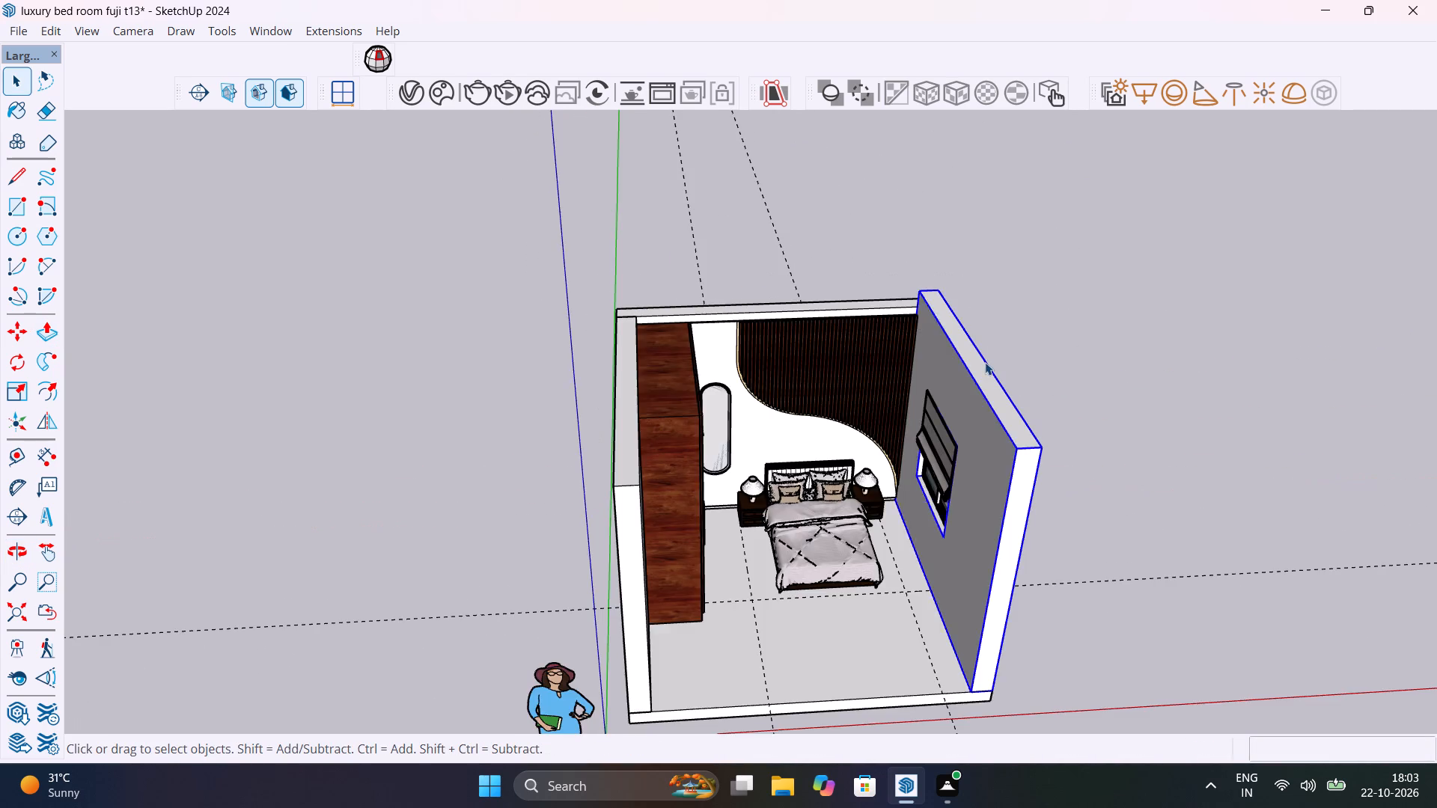
left_click(986, 364)
left_click(986, 375)
scroll(974, 344, "up", 8)
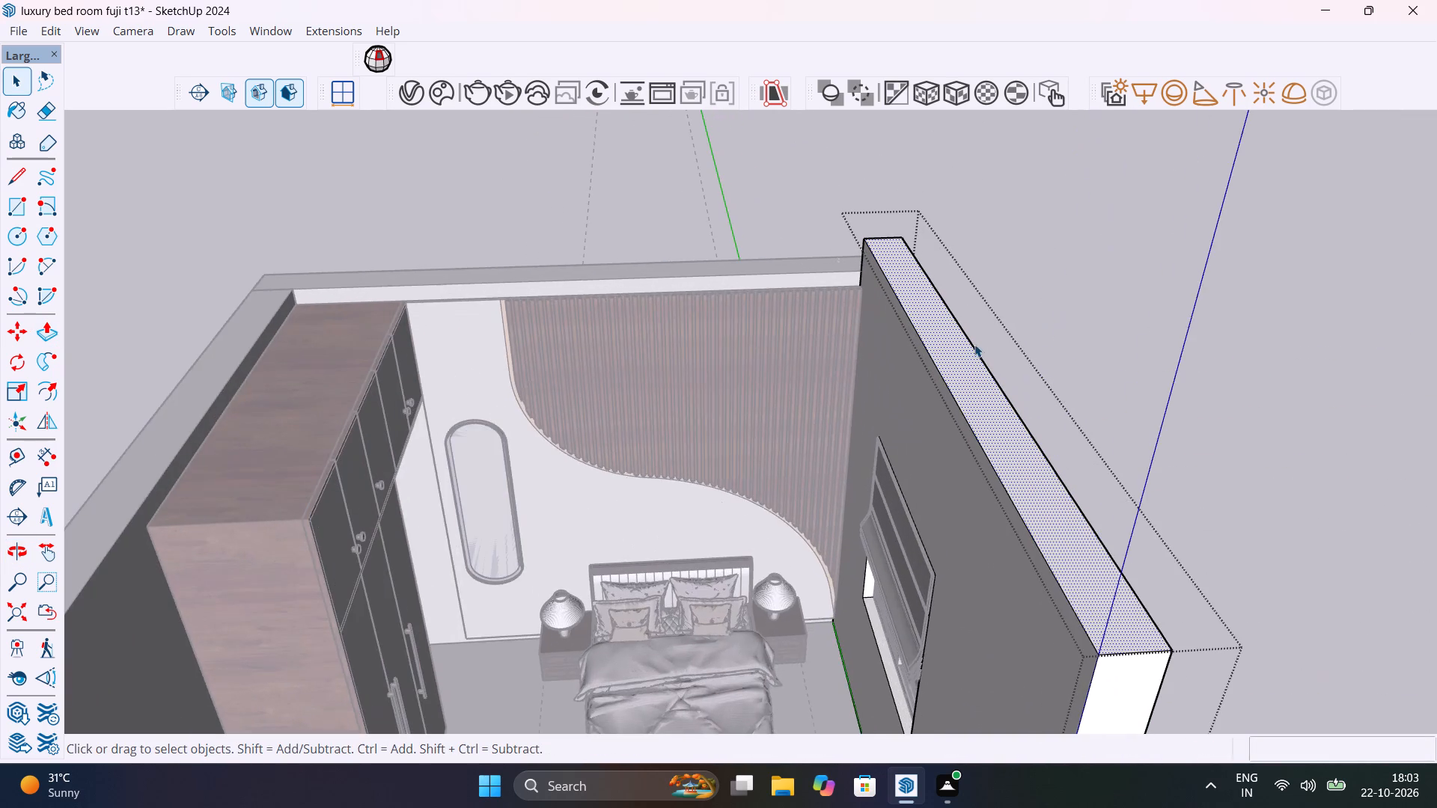
scroll(866, 258, "up", 9)
key("p")
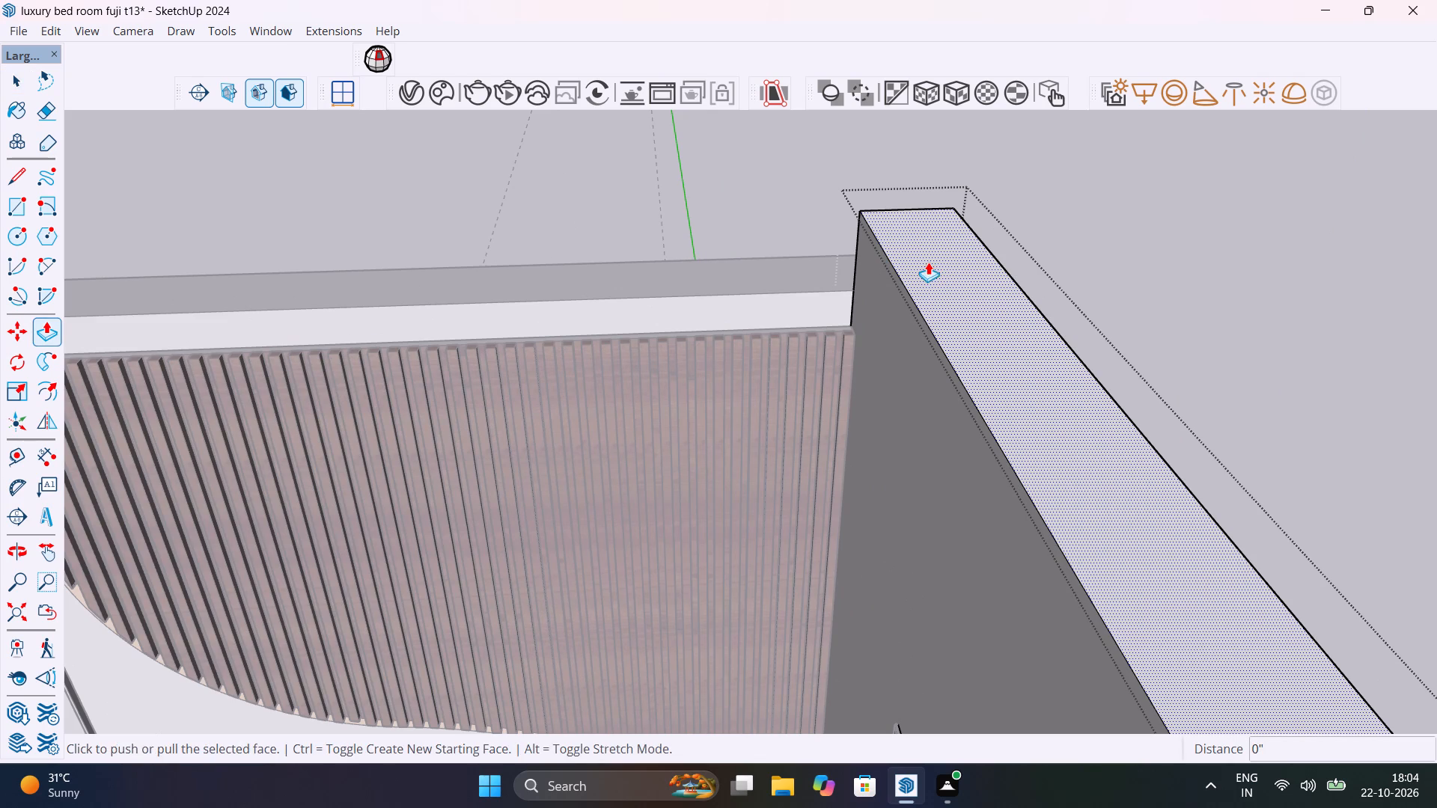
left_click(933, 265)
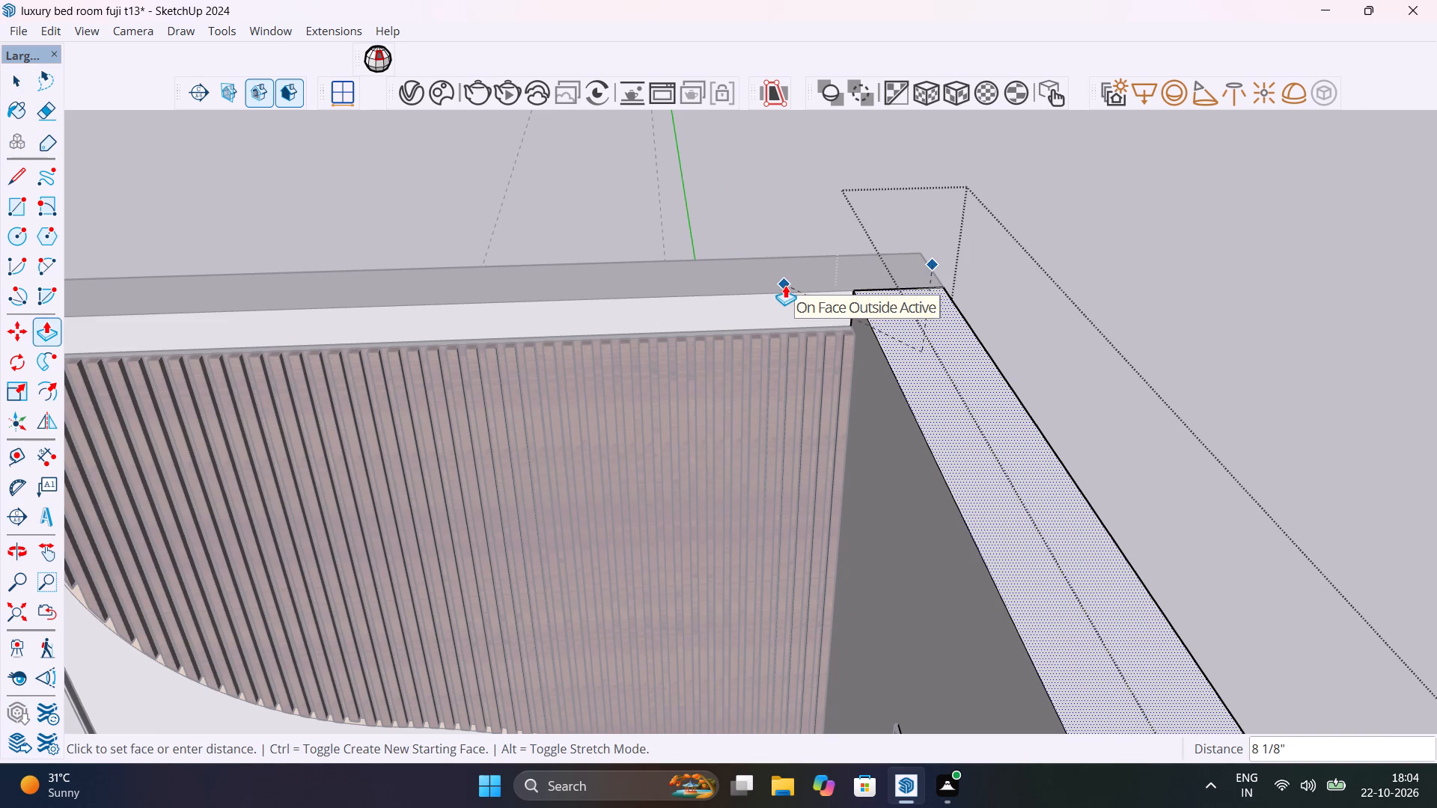
left_click(785, 285)
scroll(864, 331, "down", 7)
key("space")
left_click(939, 321)
left_click(1086, 322)
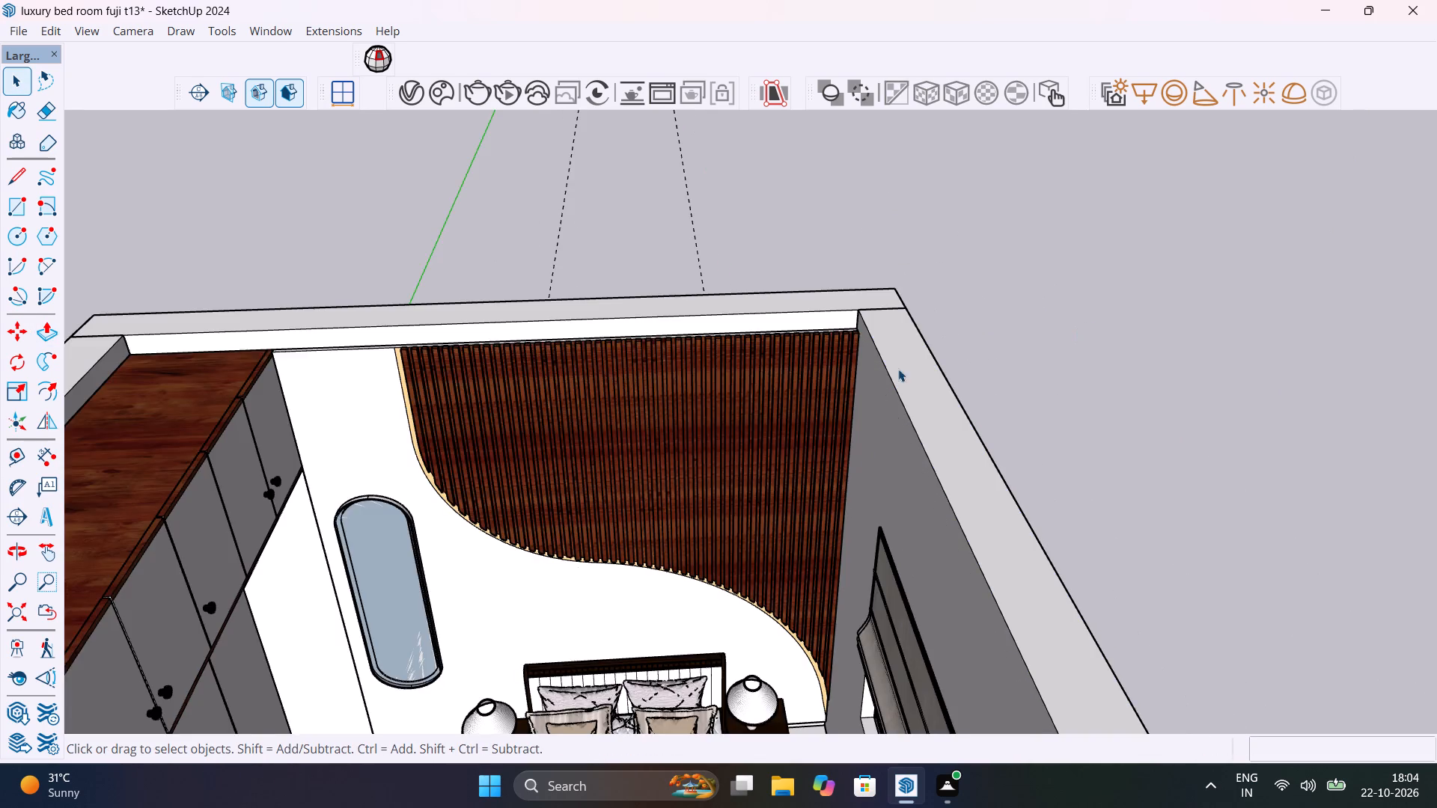
Unhide all hidden objects to bring back the ceiling slab over the room.
scroll(820, 379, "down", 6)
middle_click_drag(760, 449, 702, 260)
scroll(421, 484, "down", 3)
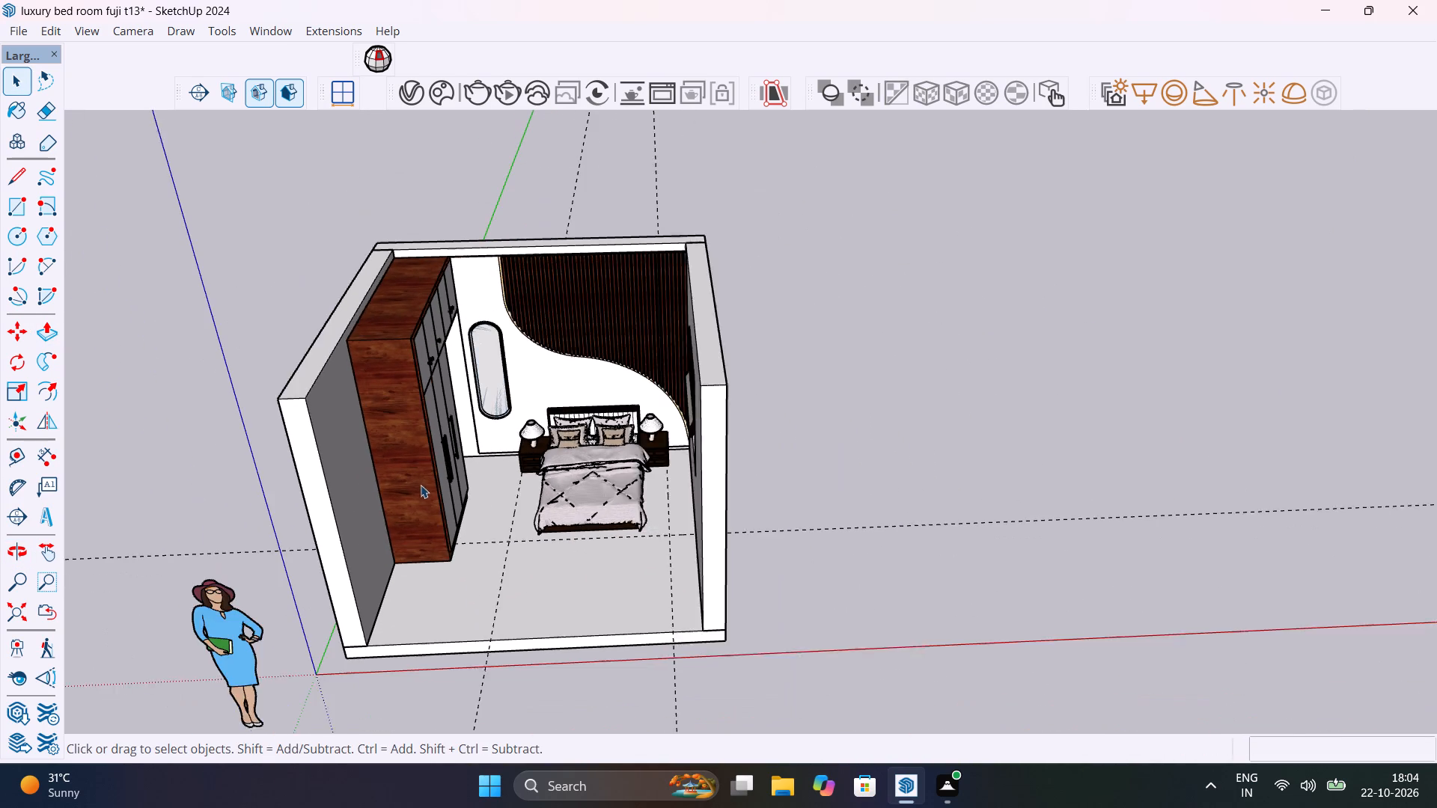
scroll(421, 485, "down", 2)
middle_click_drag(380, 511, 441, 415)
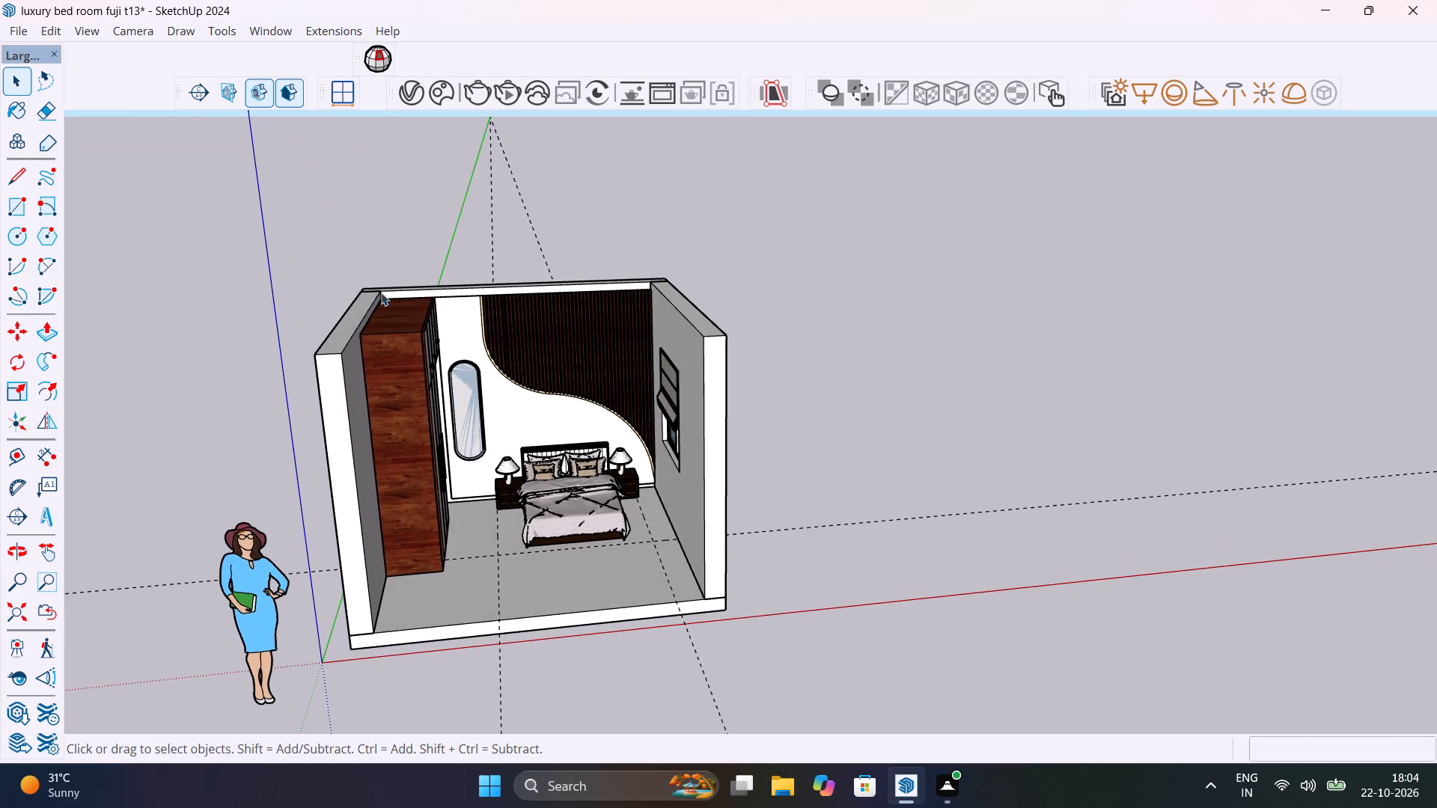
left_click(55, 34)
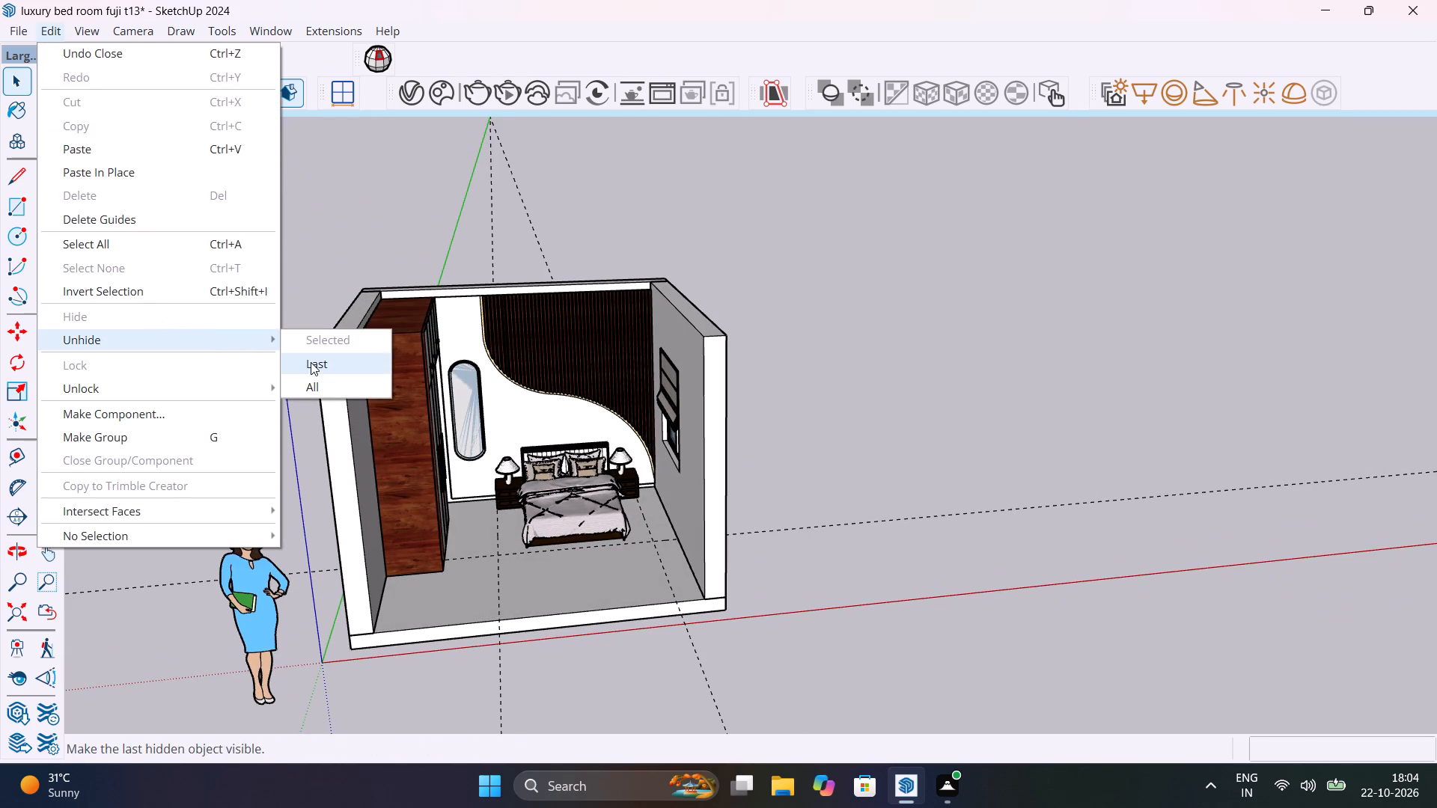
left_click(320, 390)
Delete the old ceiling slab floating above the lowered walls.
middle_click_drag(391, 391, 313, 224)
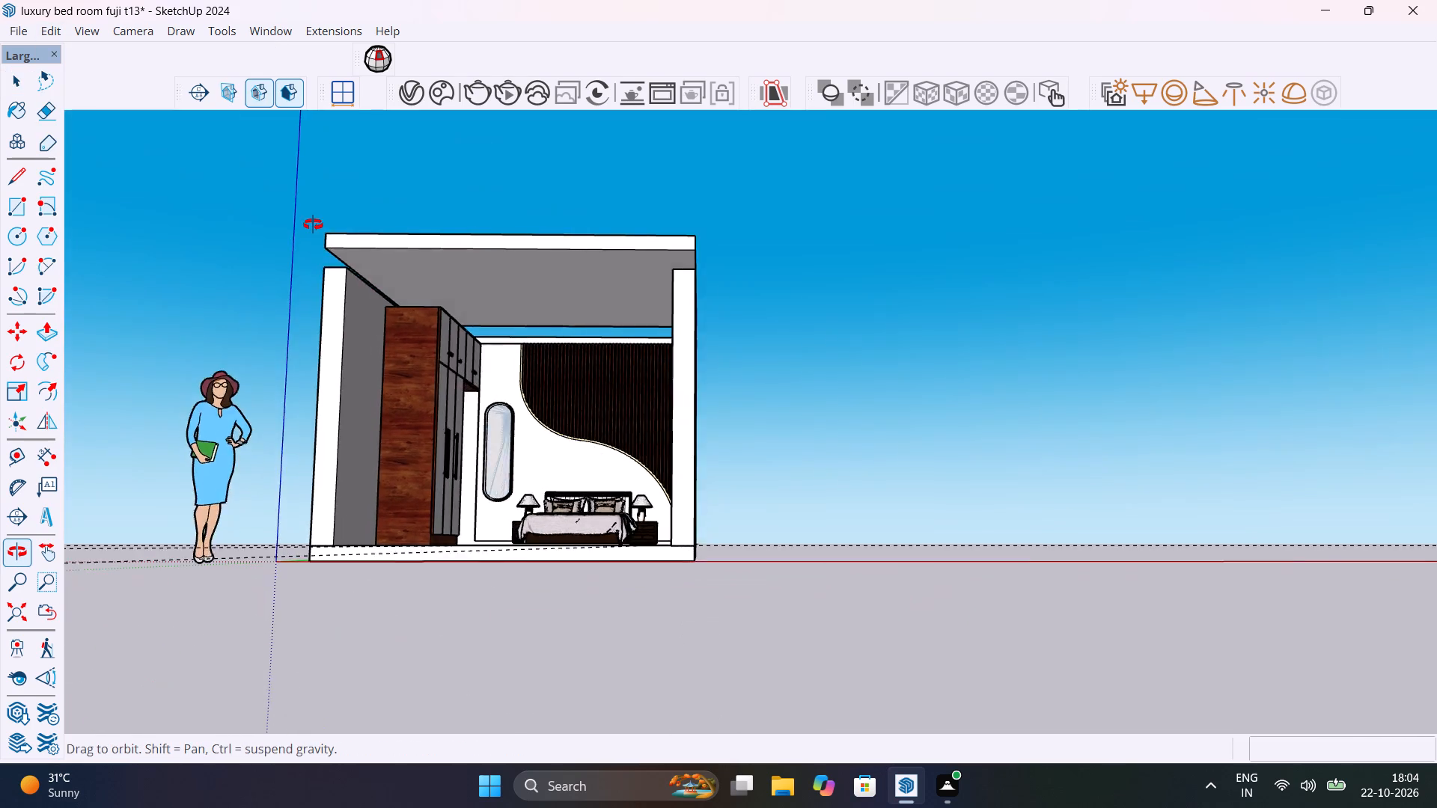
middle_click_drag(313, 224, 501, 377)
left_click(412, 325)
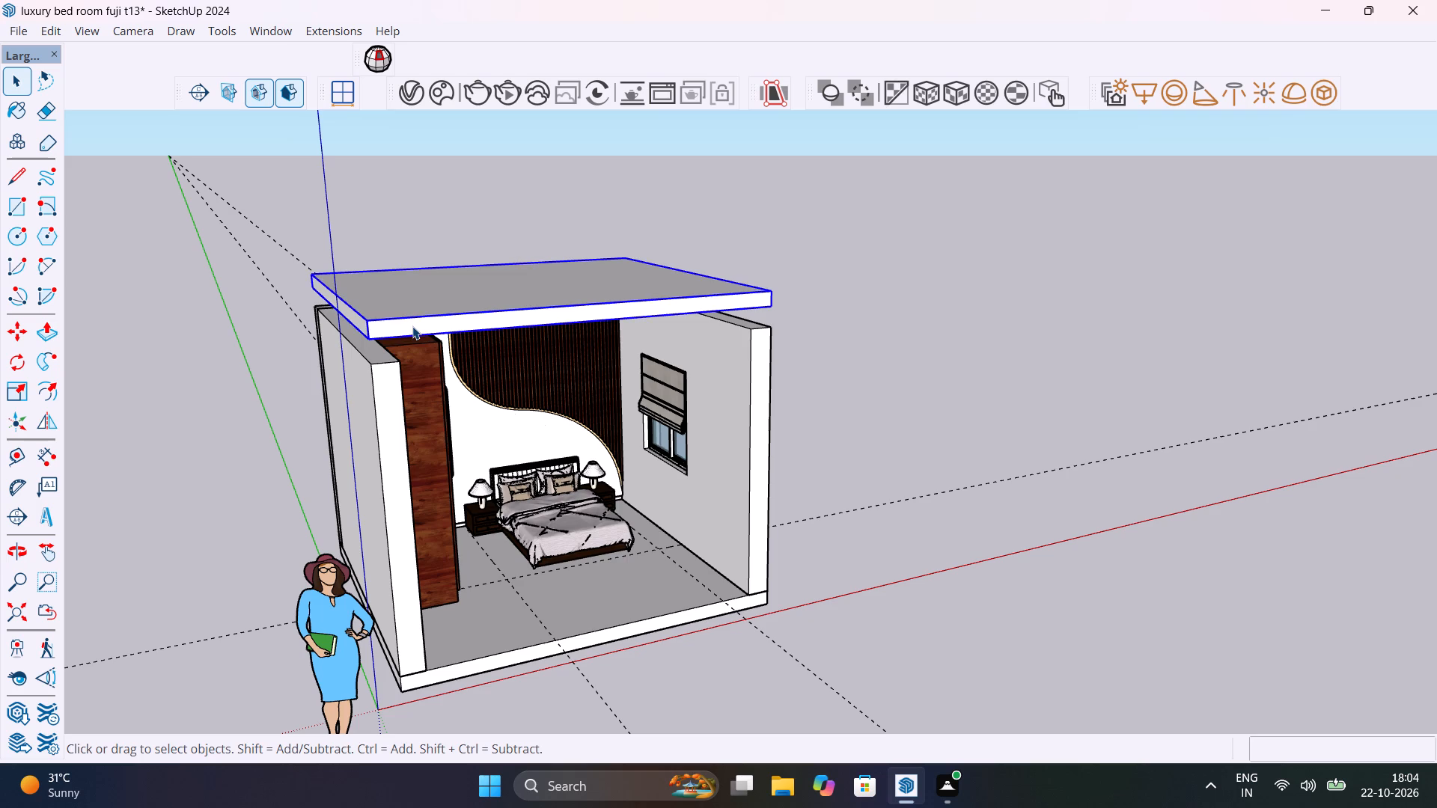
key("Delete")
Copy the floor slab up about 9' 9 7/8" onto the lowered wall tops as the new ceiling.
left_click(444, 670)
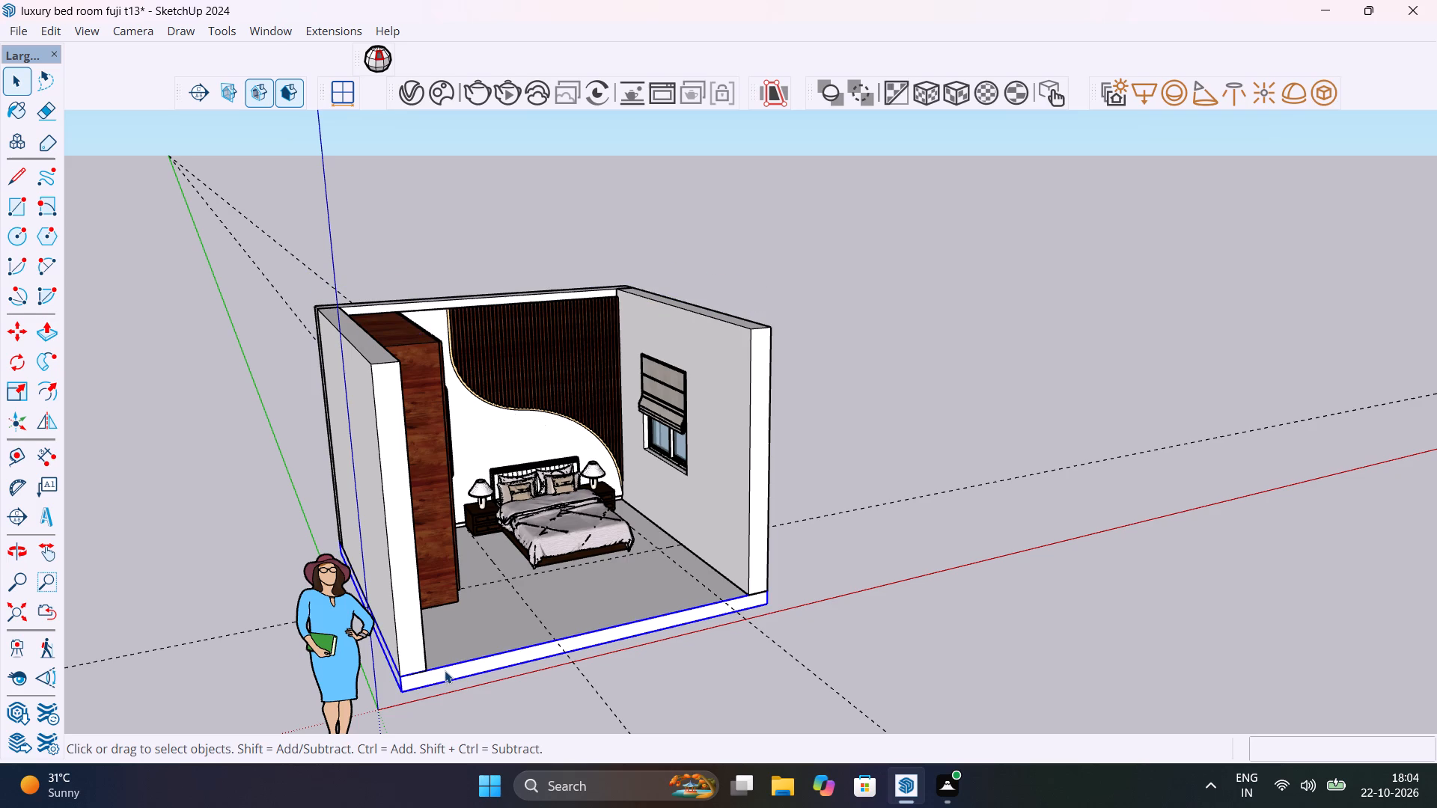
key("m")
left_click(404, 696)
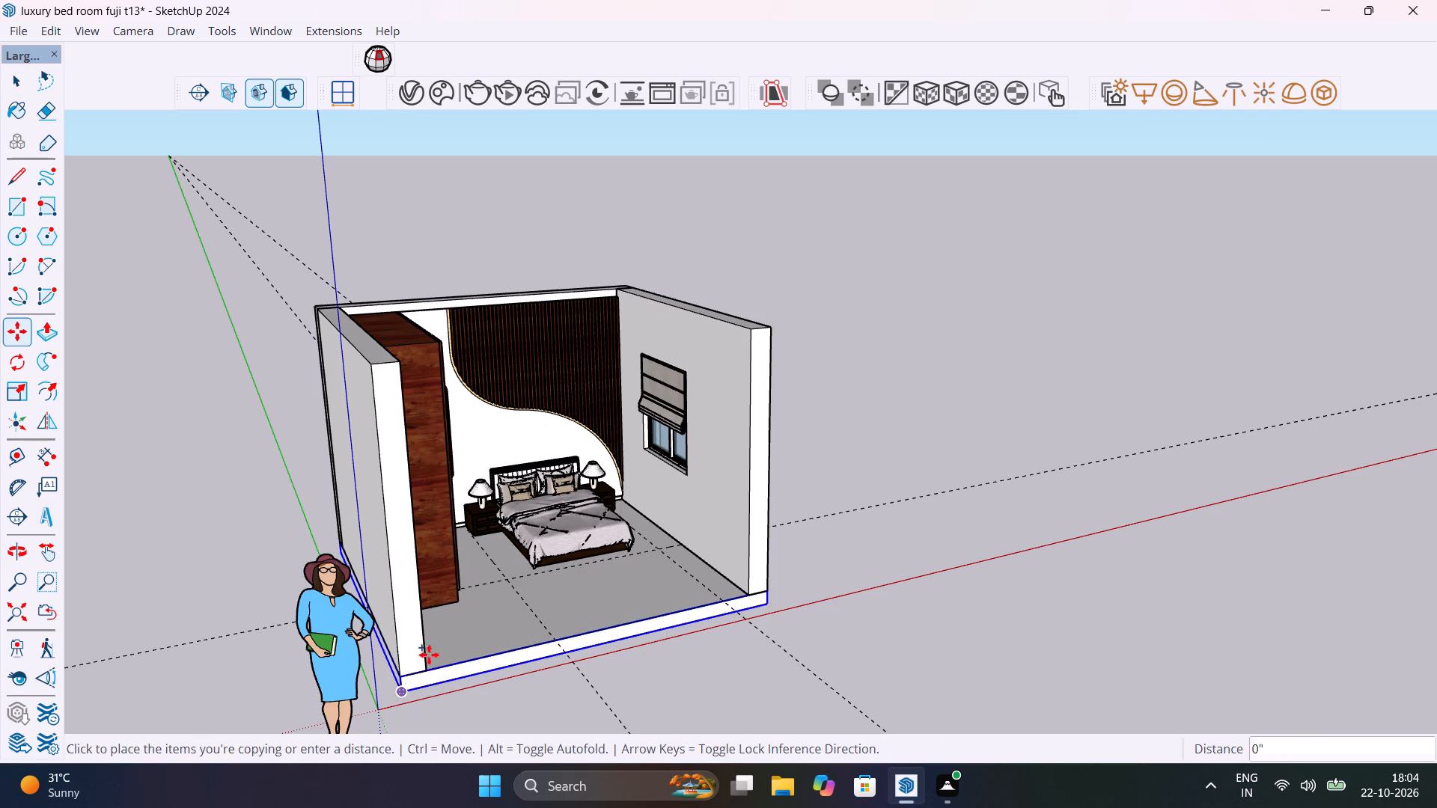
left_click(375, 359)
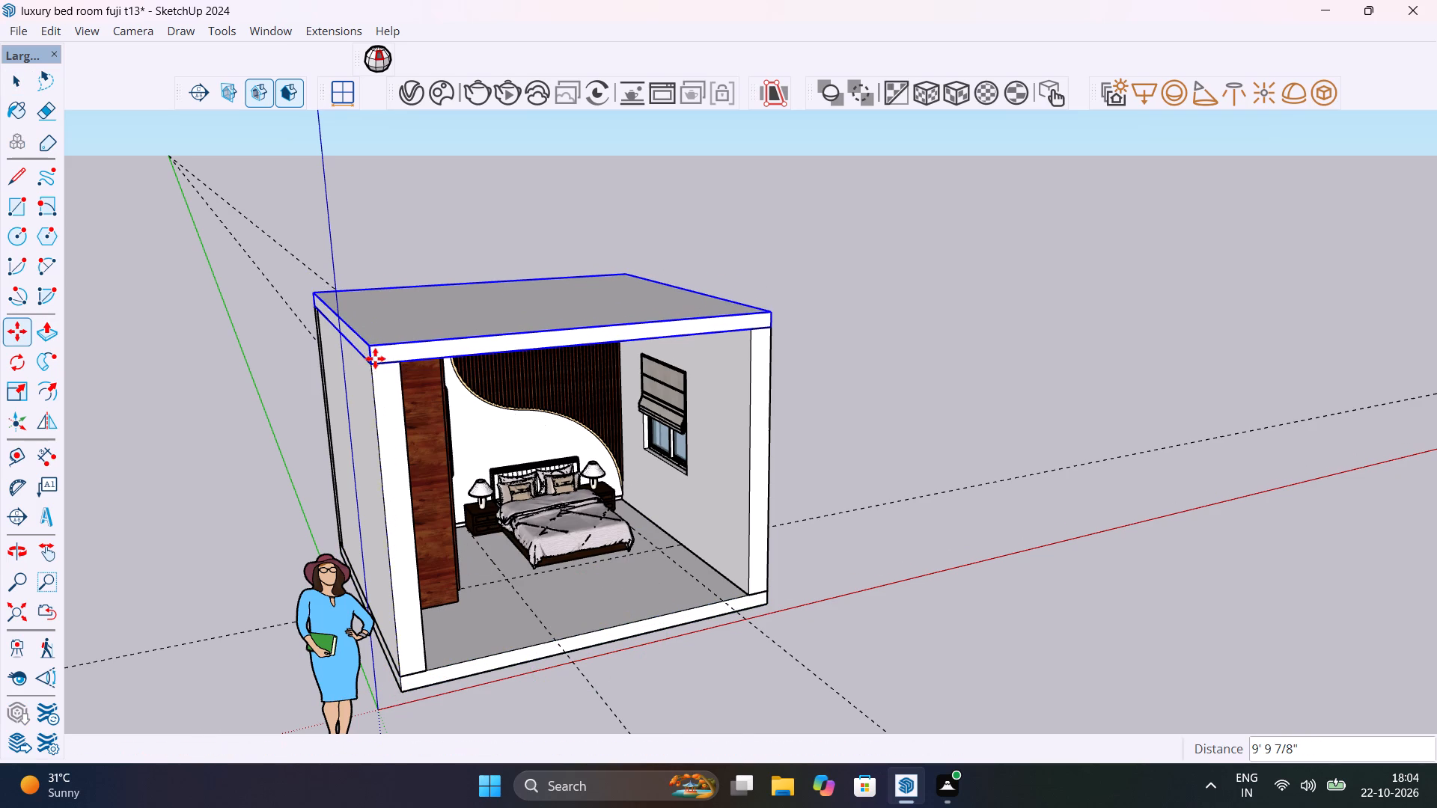
Examine the new ceiling's underside and how it meets the wardrobe and walls.
middle_click_drag(394, 404, 221, 275)
scroll(441, 296, "up", 10)
scroll(494, 345, "up", 1)
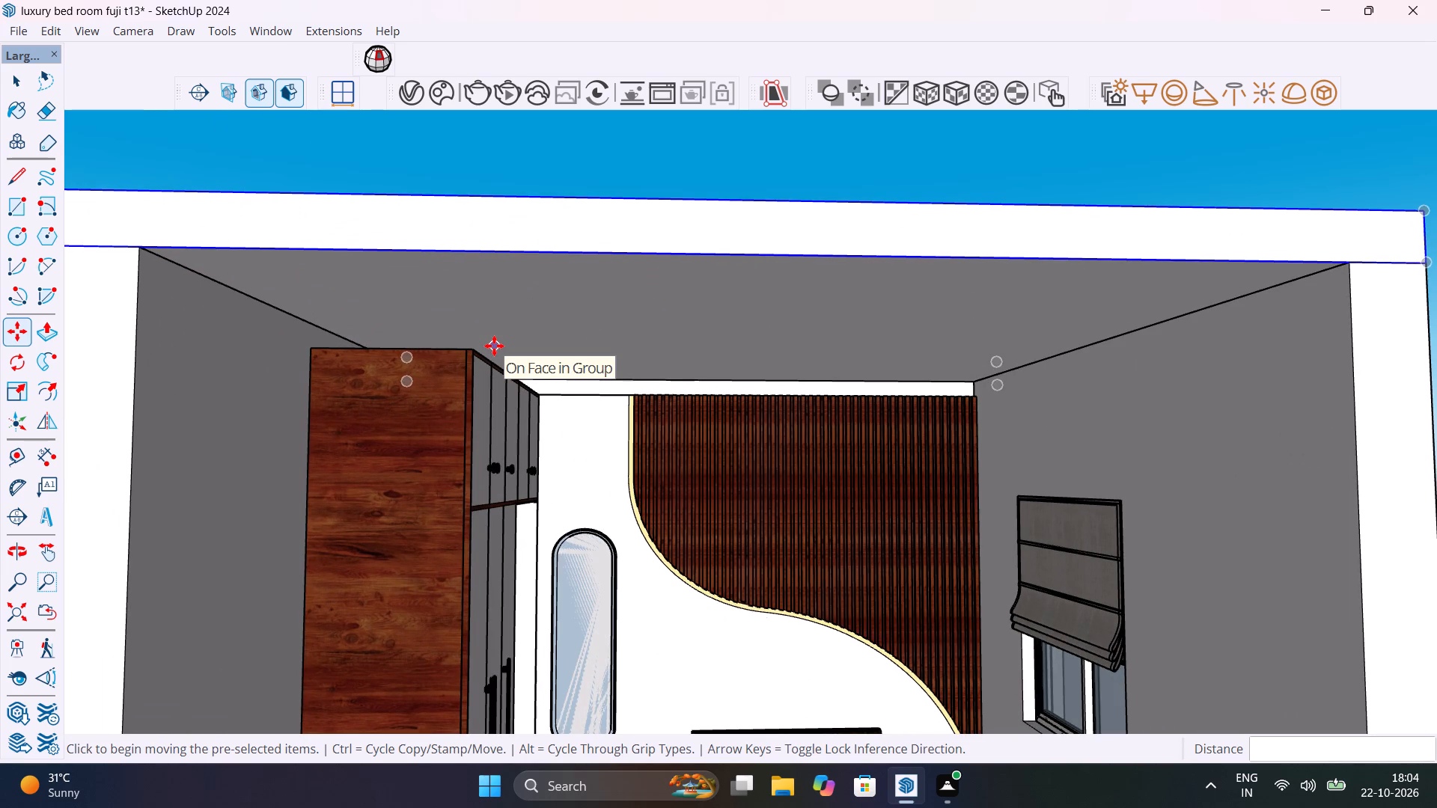
scroll(558, 422, "down", 3)
middle_click(601, 444)
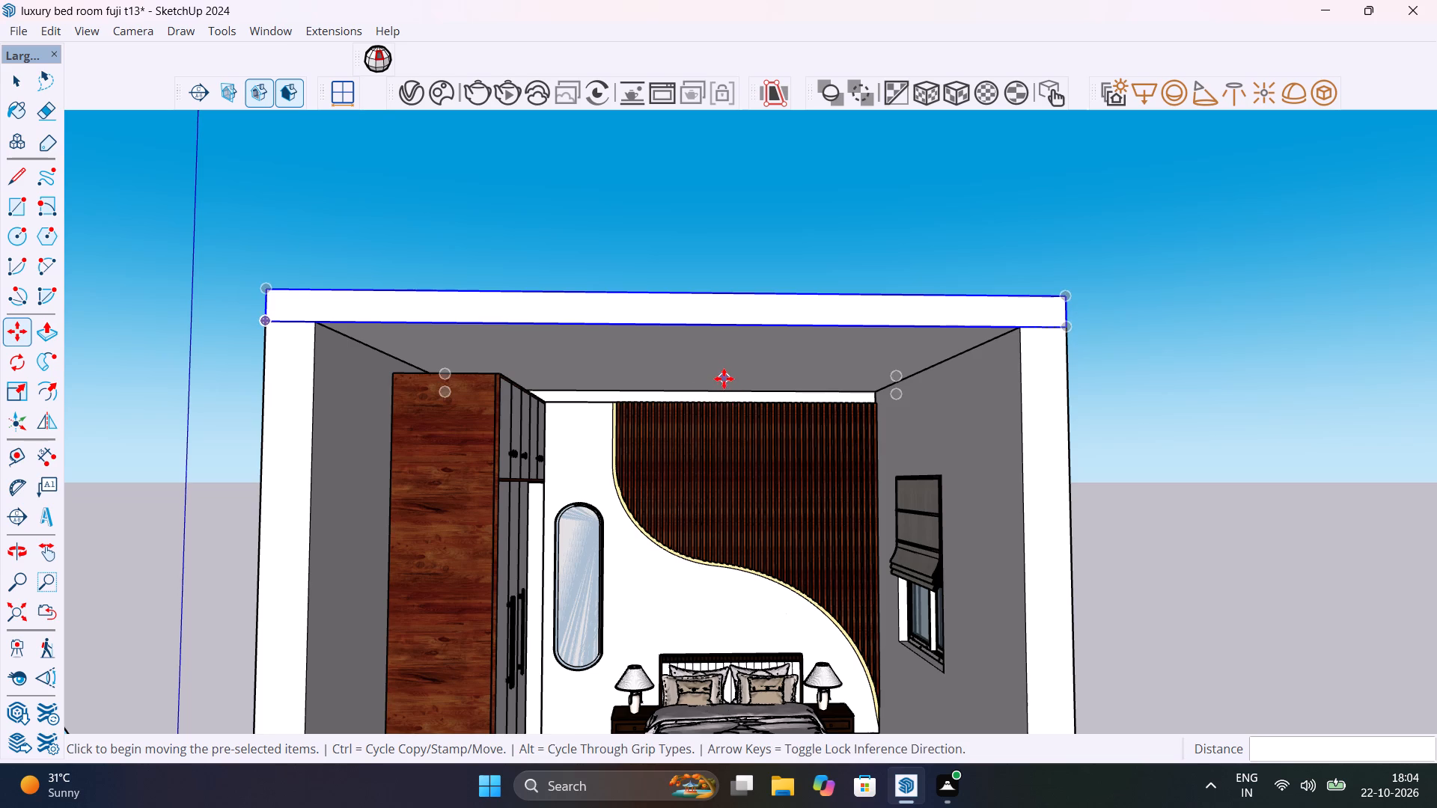
scroll(724, 378, "down", 3)
middle_click_drag(748, 379, 766, 290)
scroll(800, 337, "up", 8)
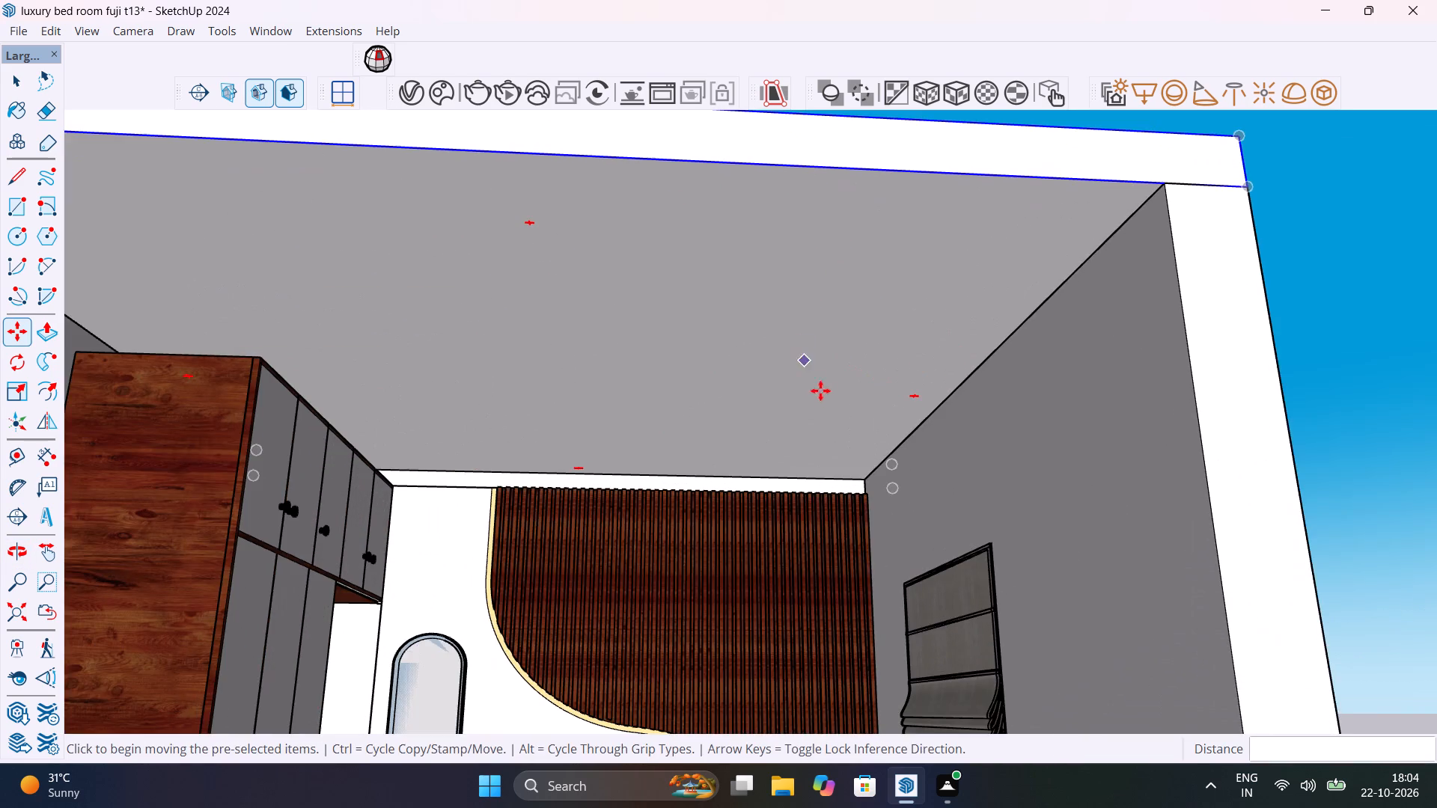
middle_click_drag(823, 394, 853, 489)
scroll(866, 467, "down", 1)
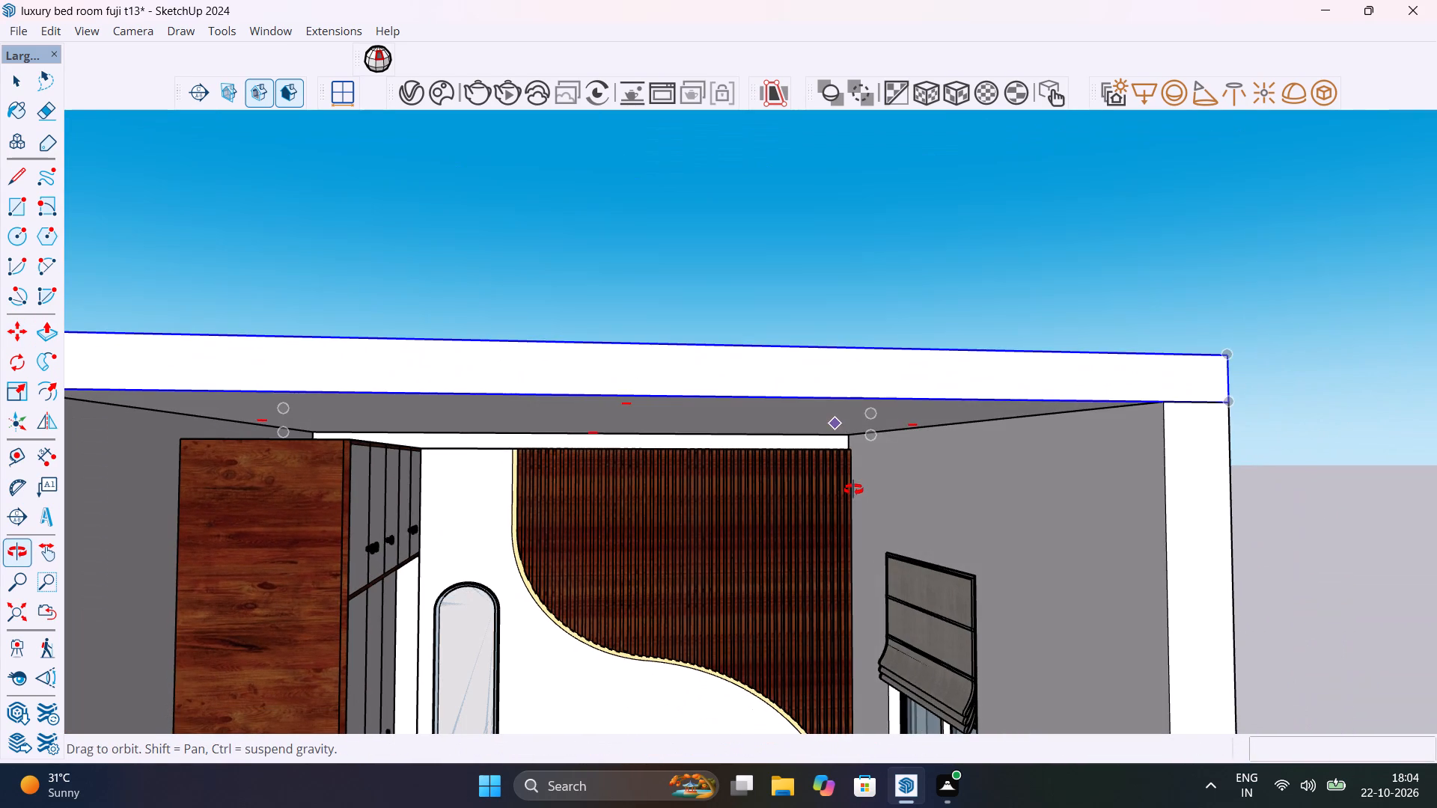
middle_click_drag(853, 489, 855, 432)
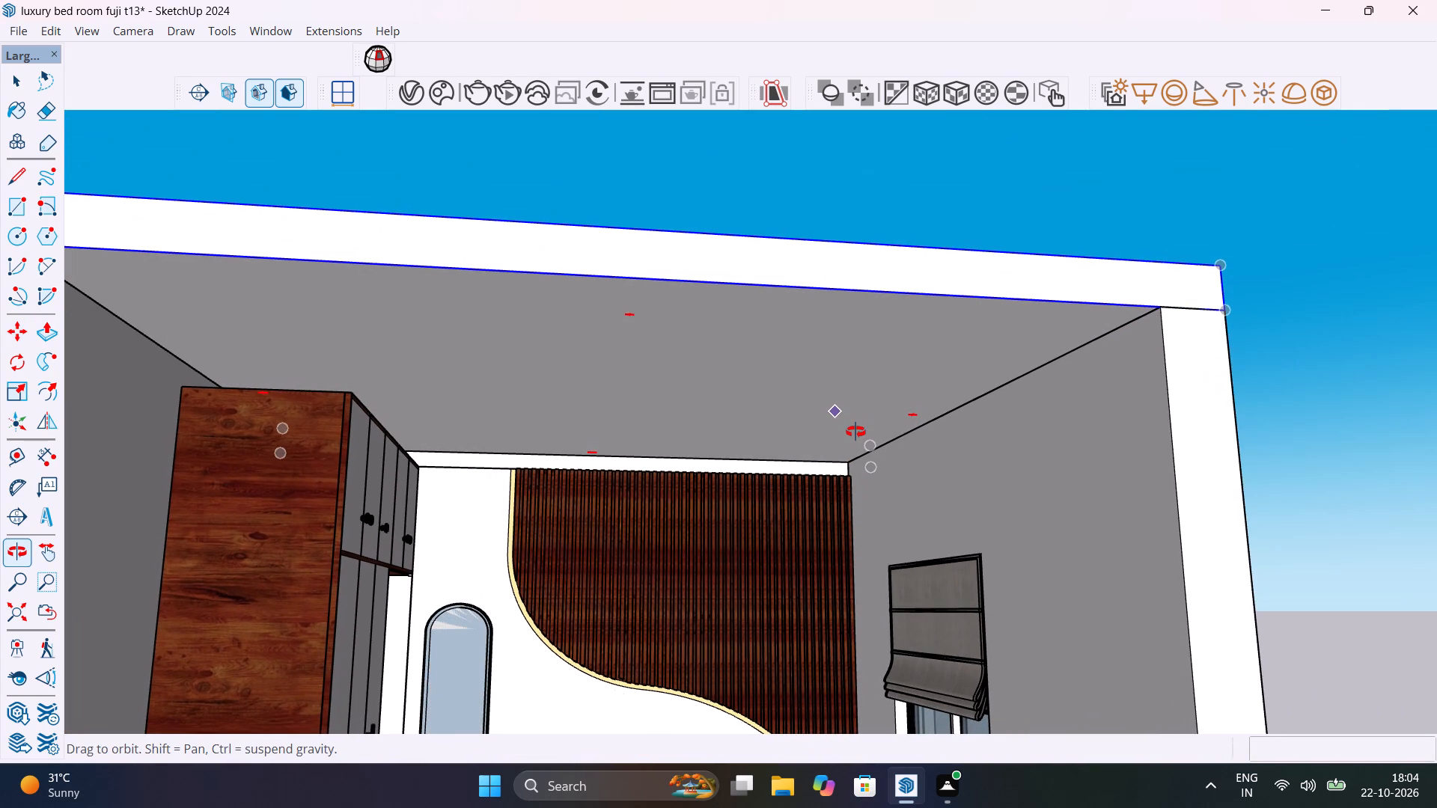
middle_click_drag(855, 432, 858, 424)
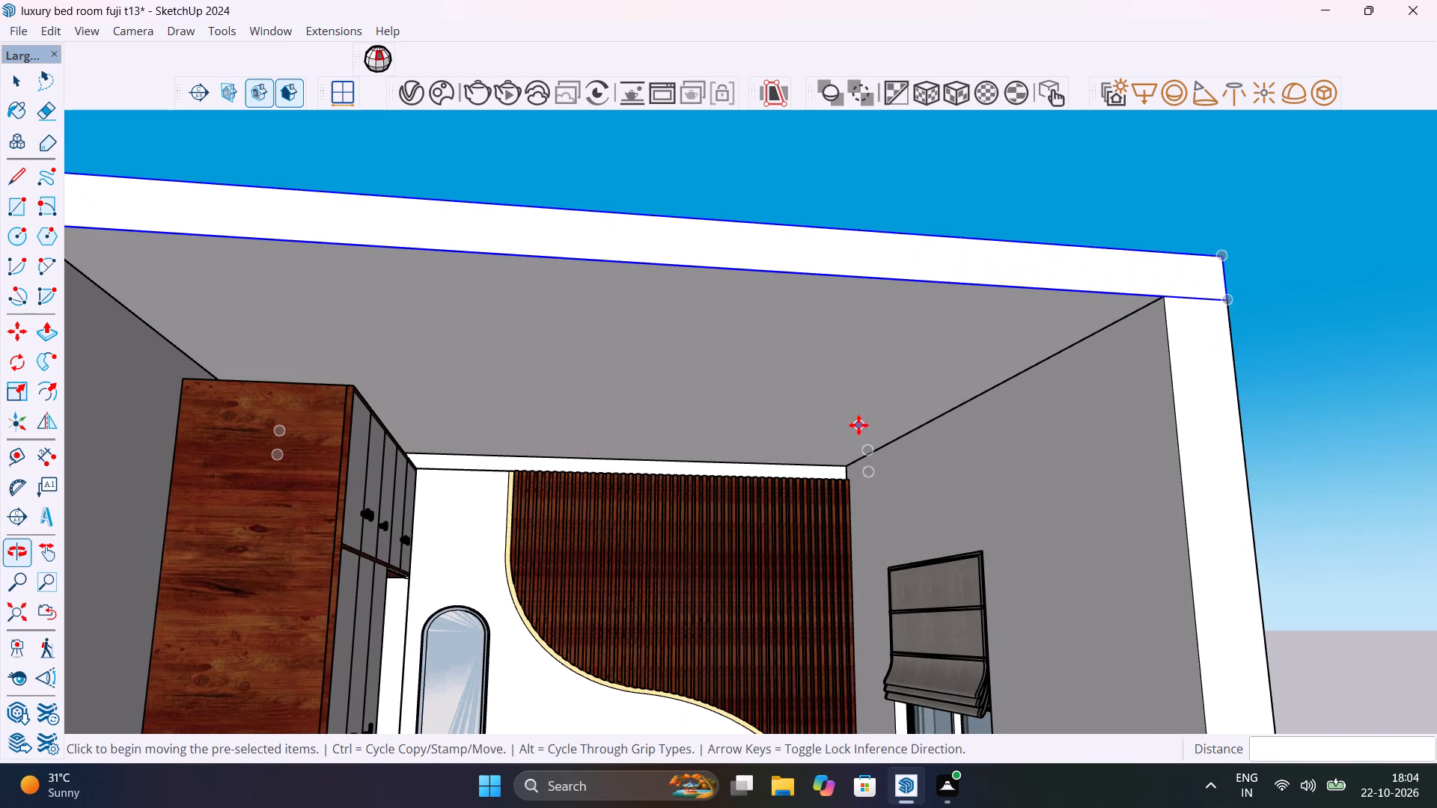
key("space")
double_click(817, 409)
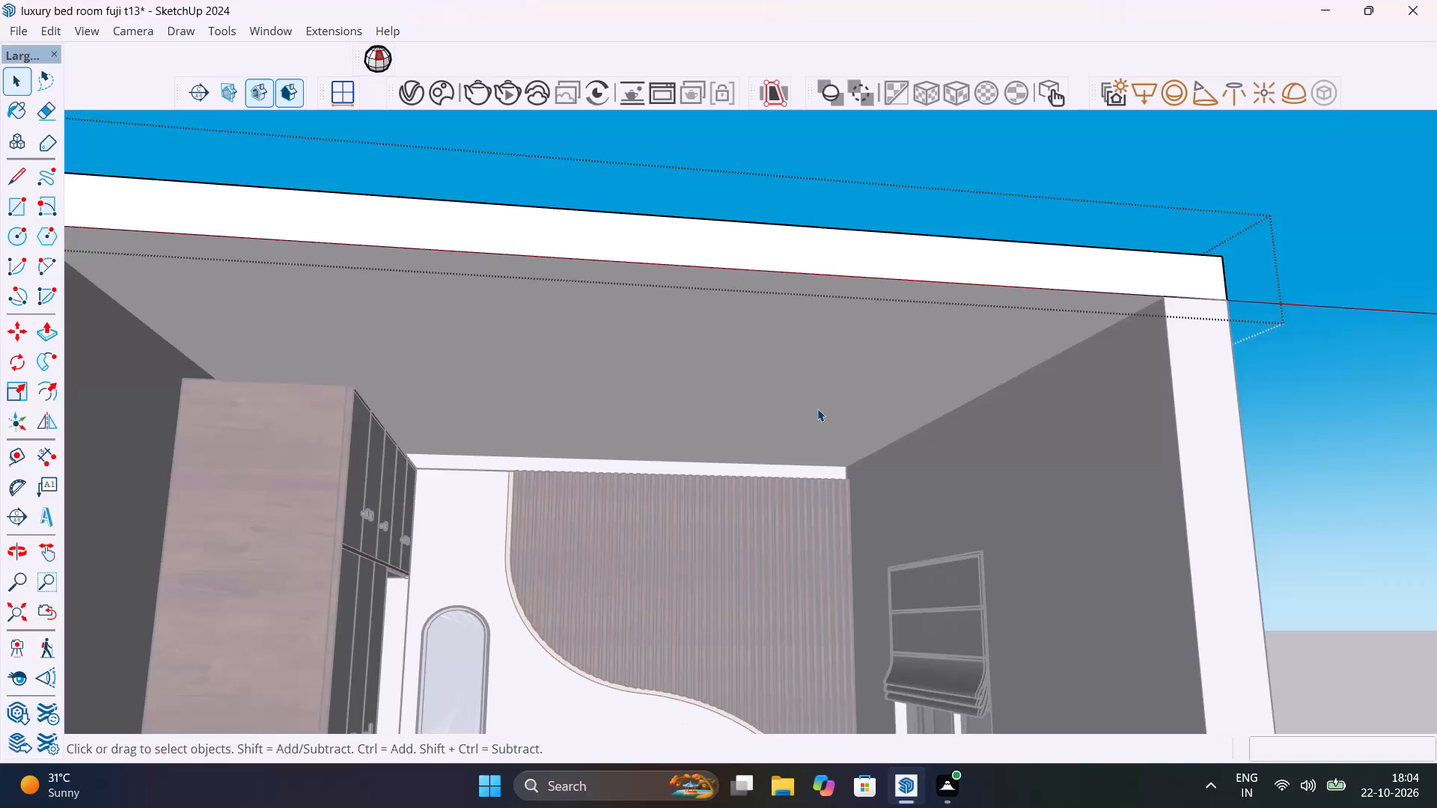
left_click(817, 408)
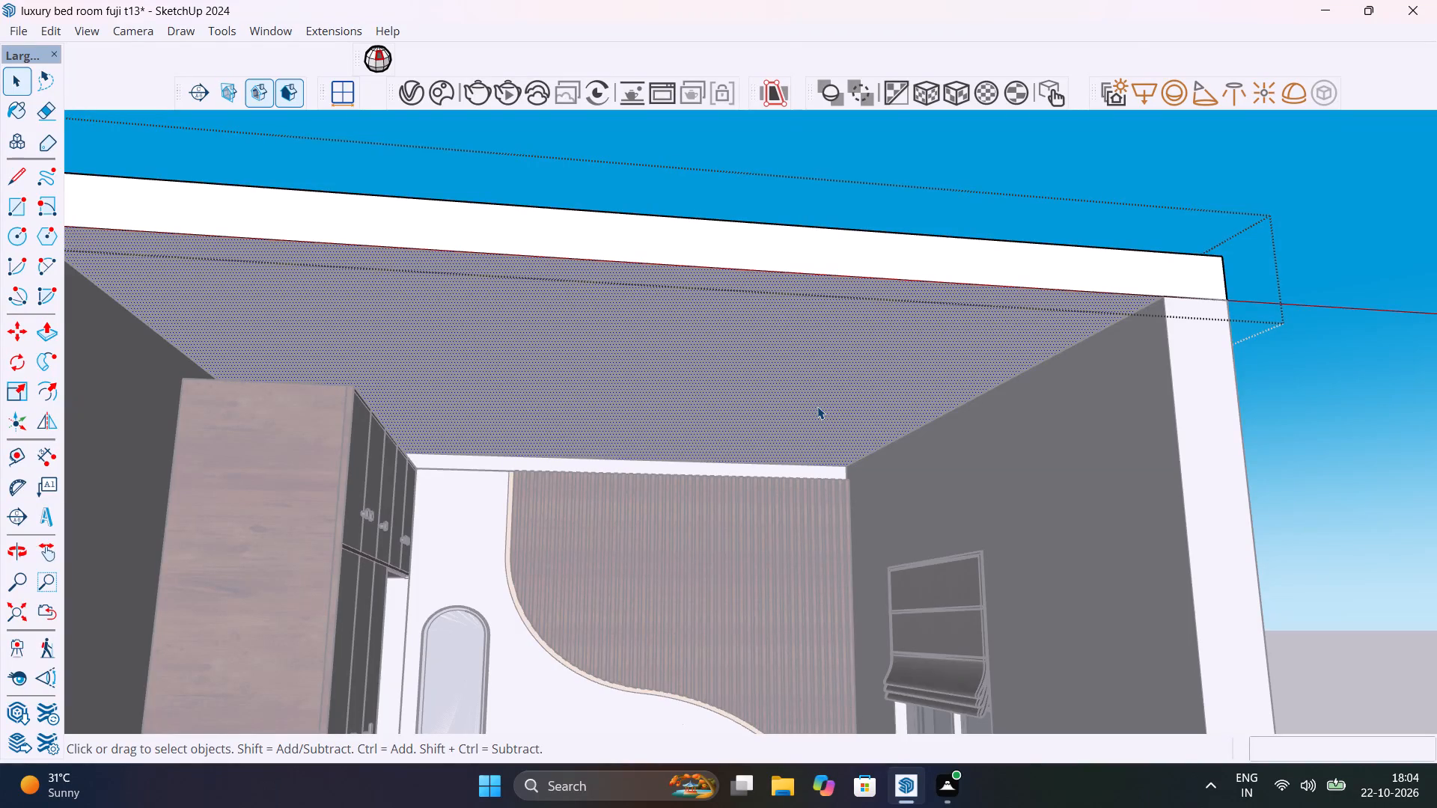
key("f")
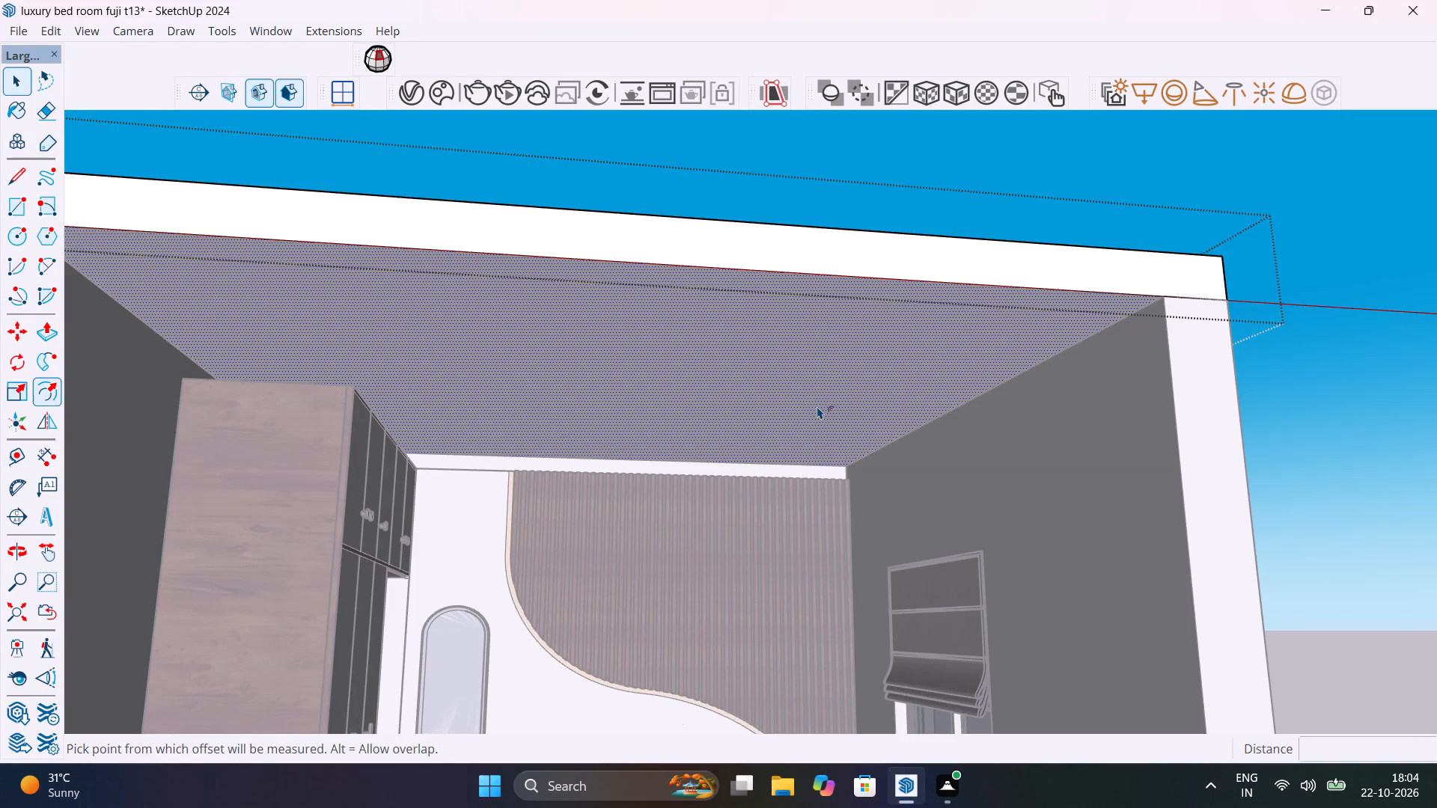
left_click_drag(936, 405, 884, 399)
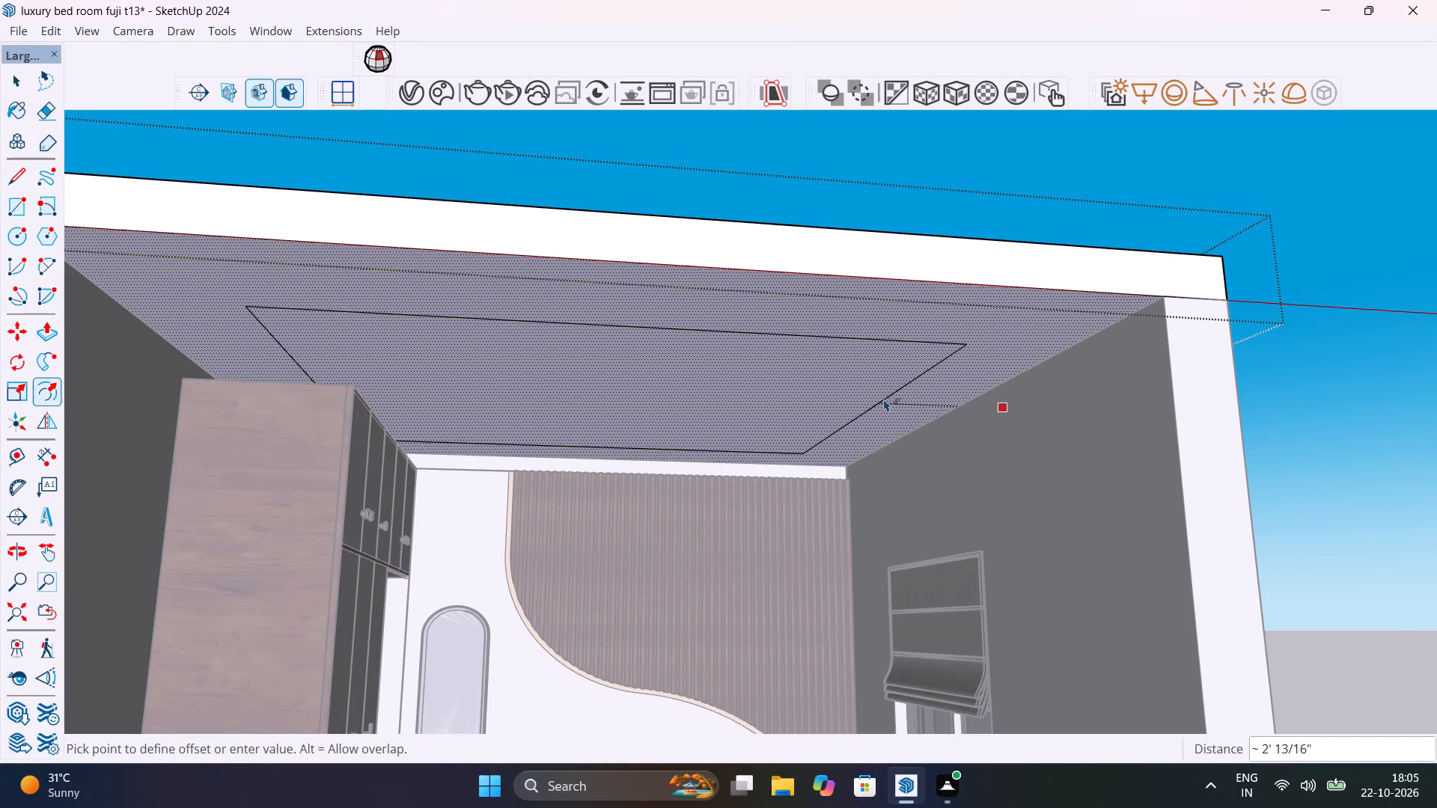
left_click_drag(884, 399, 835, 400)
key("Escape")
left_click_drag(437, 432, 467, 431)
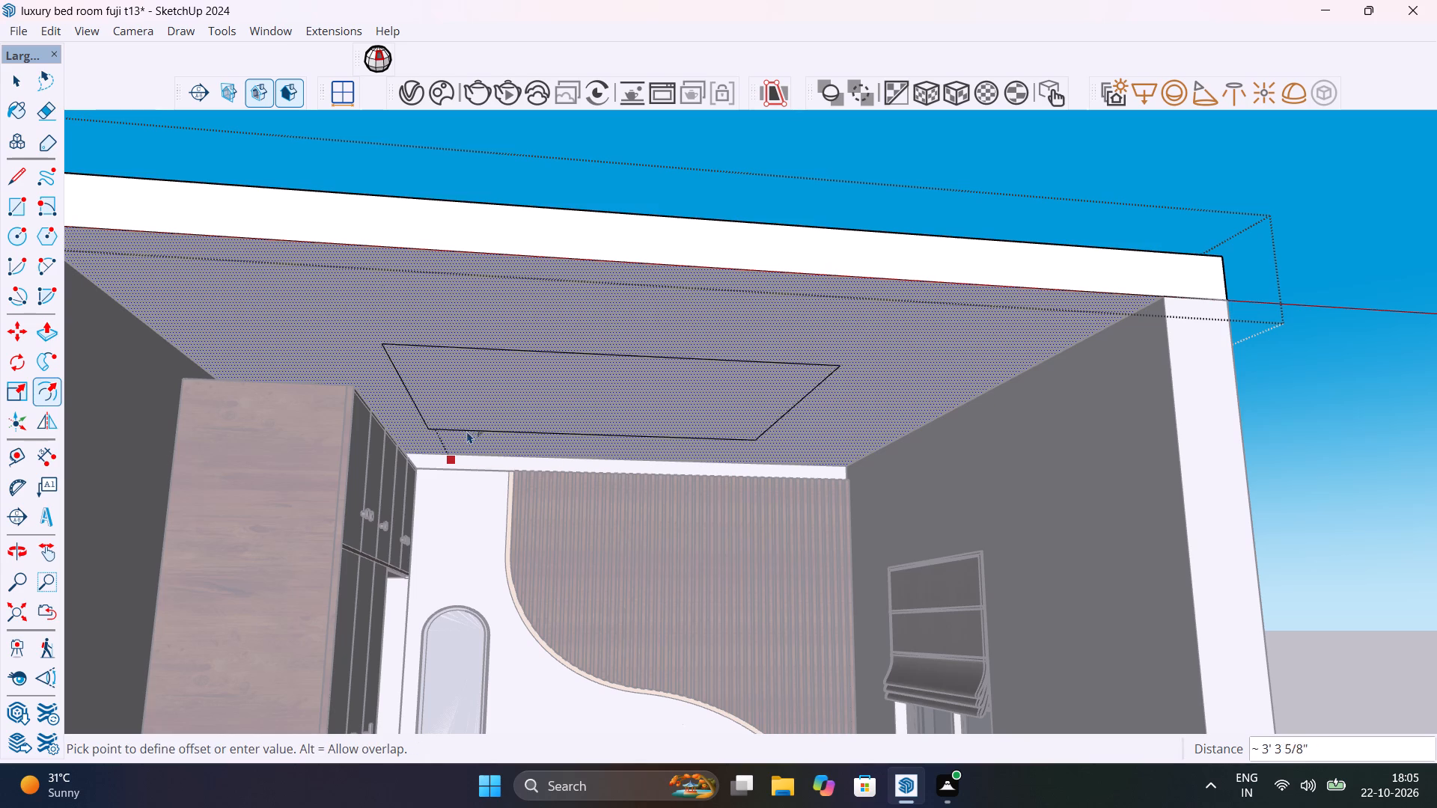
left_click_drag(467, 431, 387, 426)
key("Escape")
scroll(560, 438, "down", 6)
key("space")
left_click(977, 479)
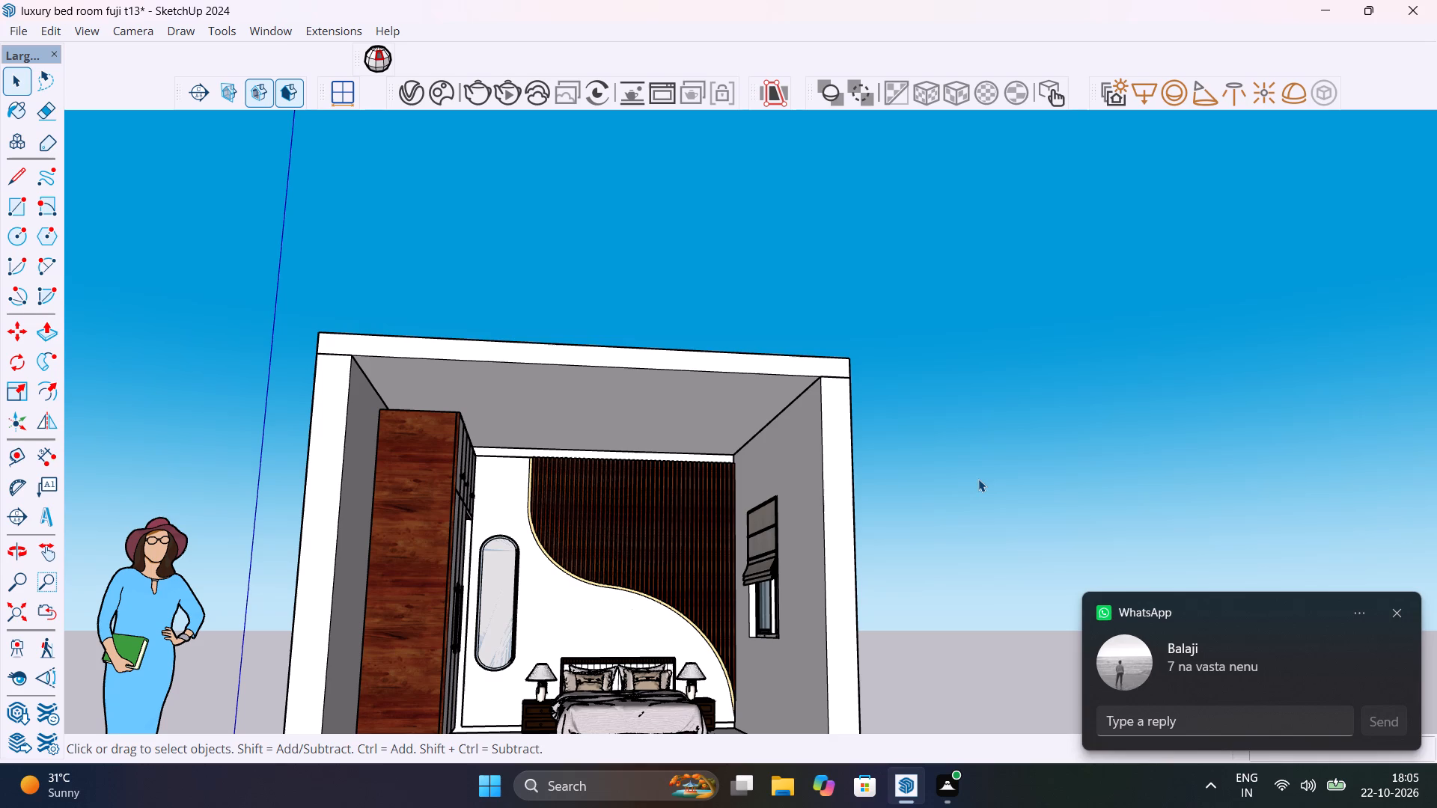
Examine the gap between the ceiling, the wardrobe top and the slatted wall panel from several angles.
scroll(1013, 458, "up", 3)
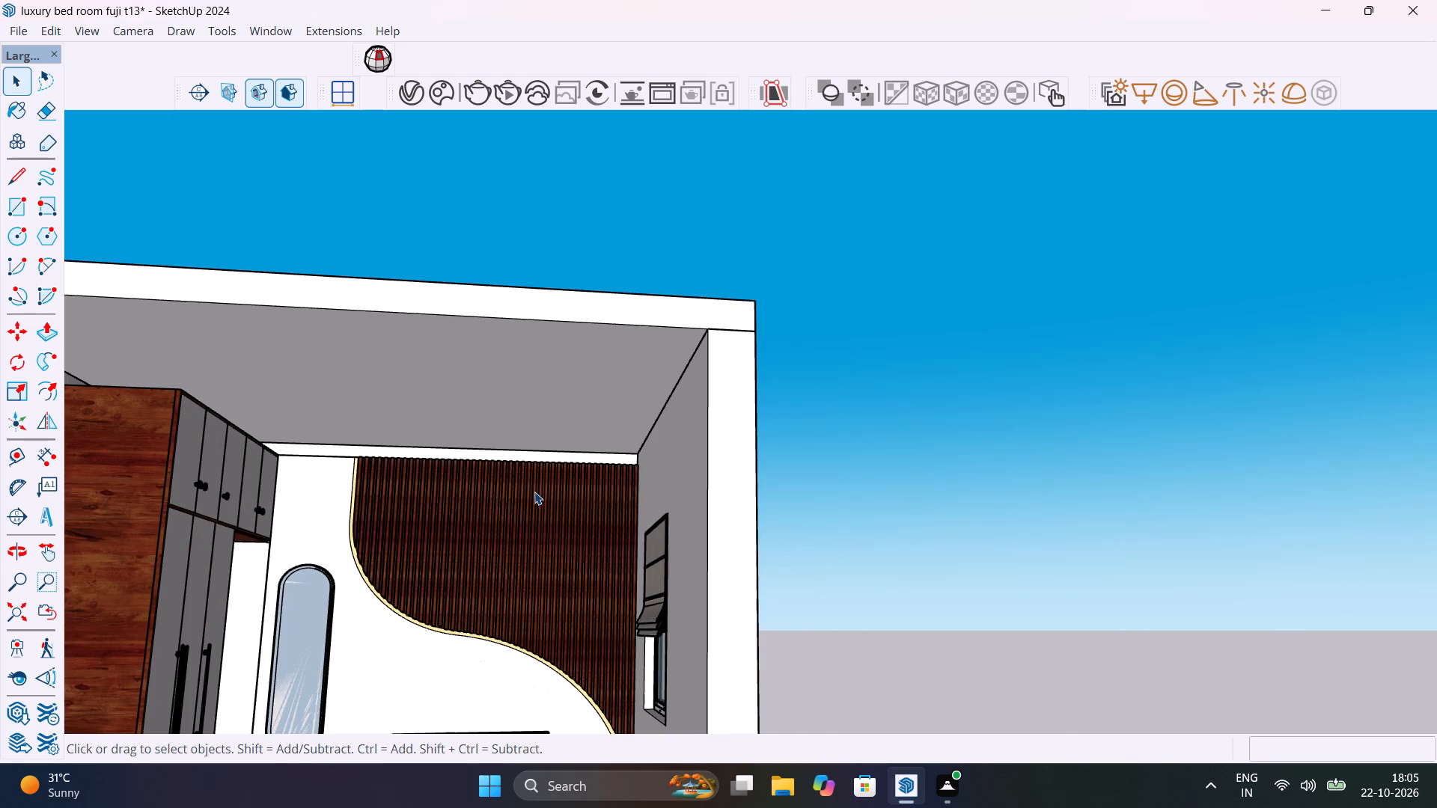
middle_click_drag(534, 492, 735, 596)
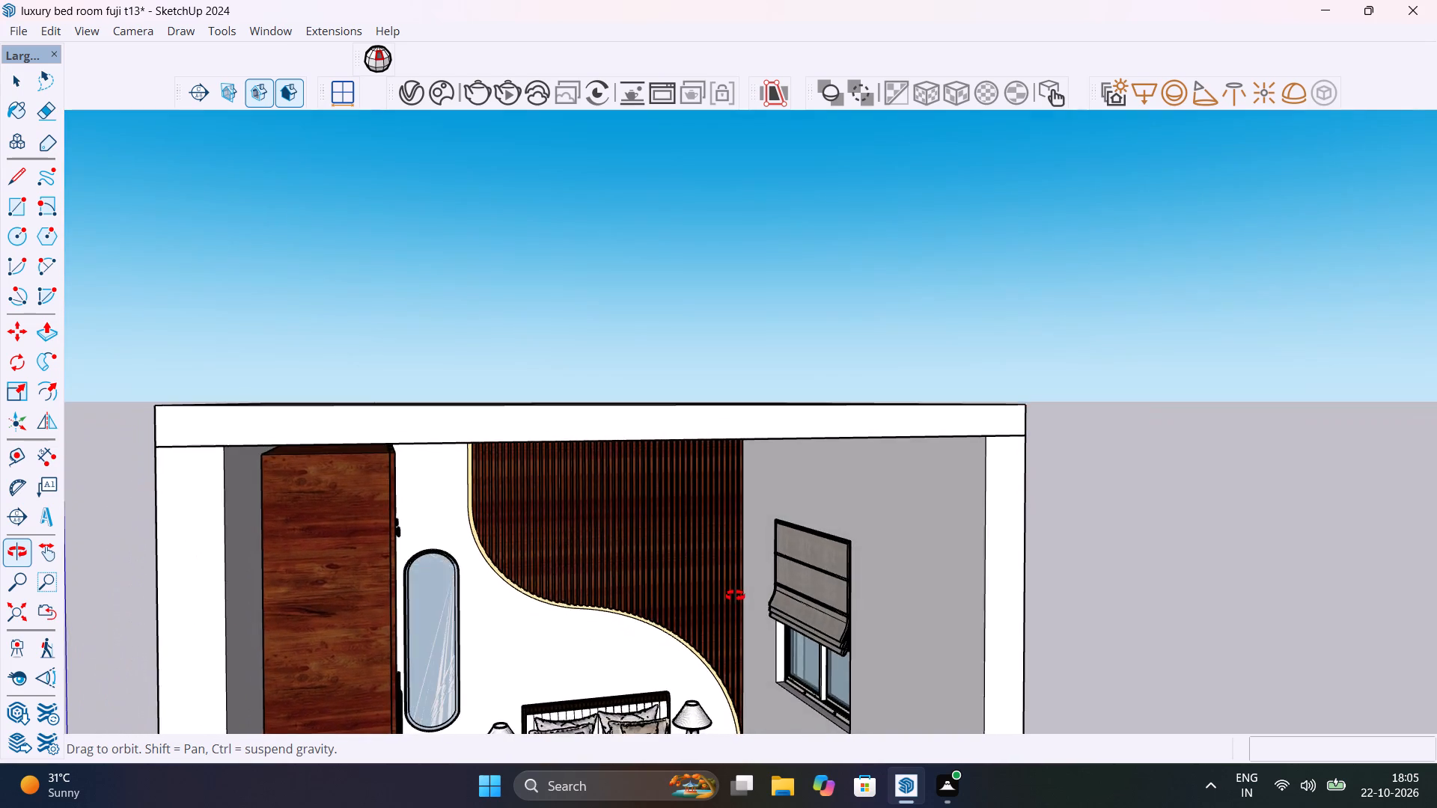
middle_click_drag(735, 596, 615, 529)
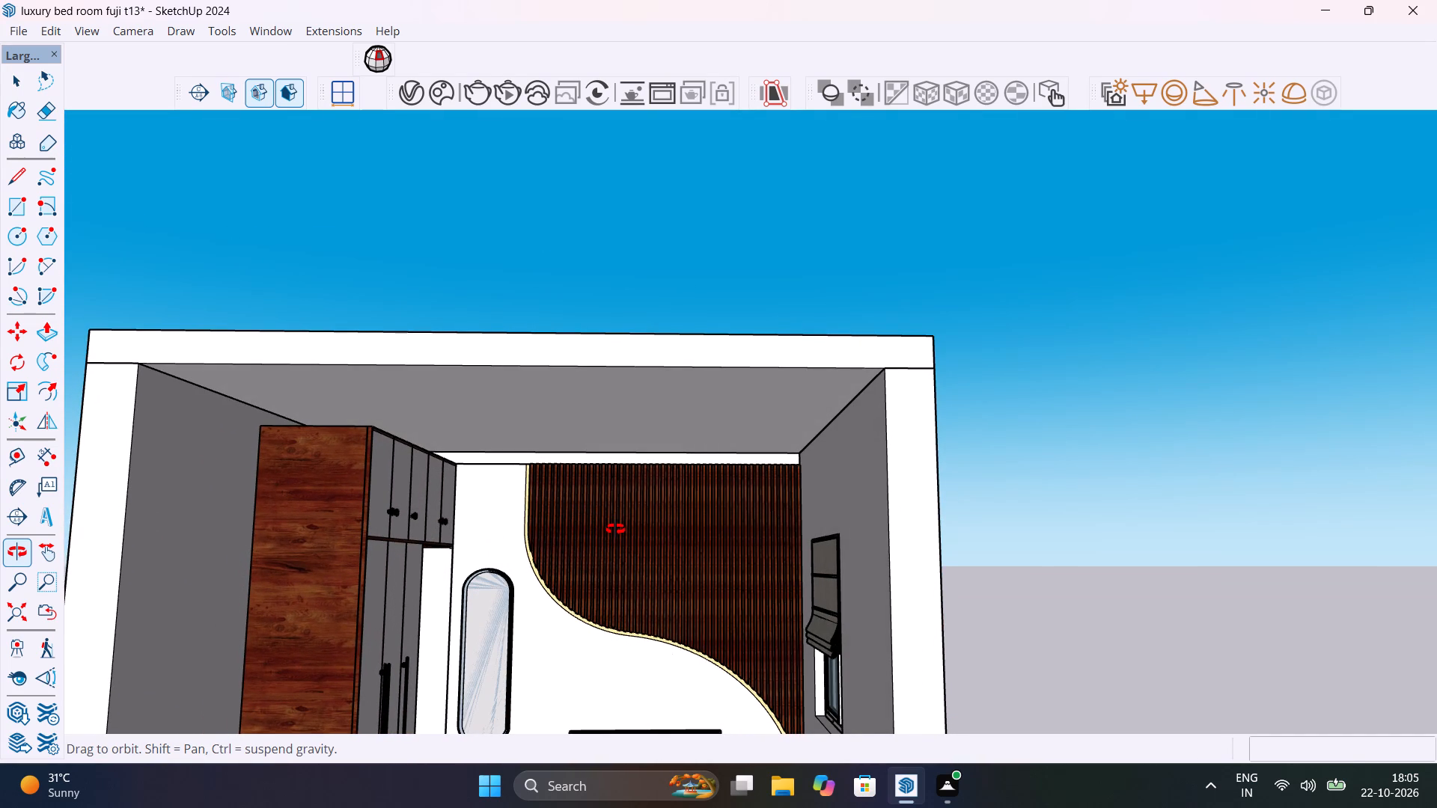
middle_click_drag(615, 529, 683, 512)
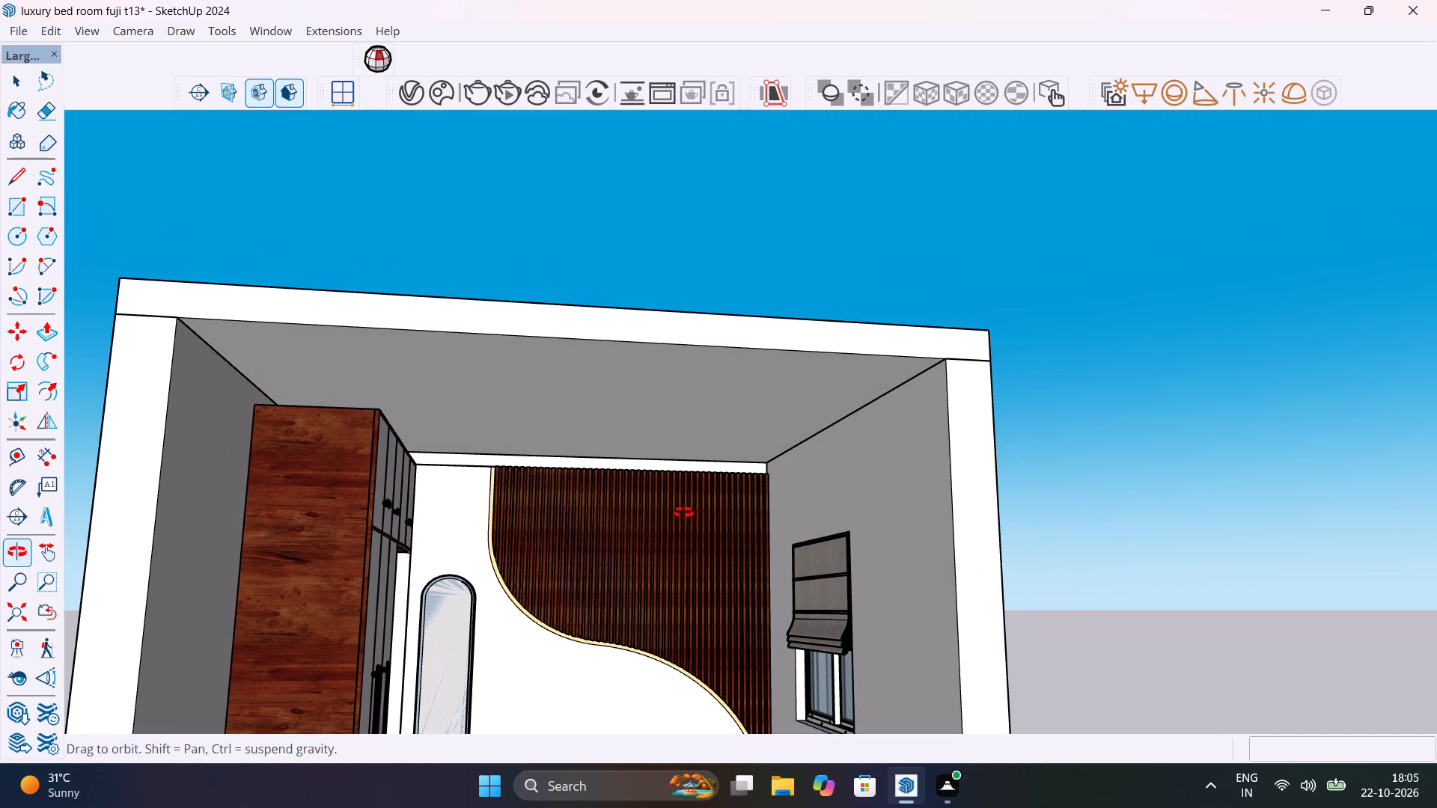
middle_click_drag(683, 512, 822, 508)
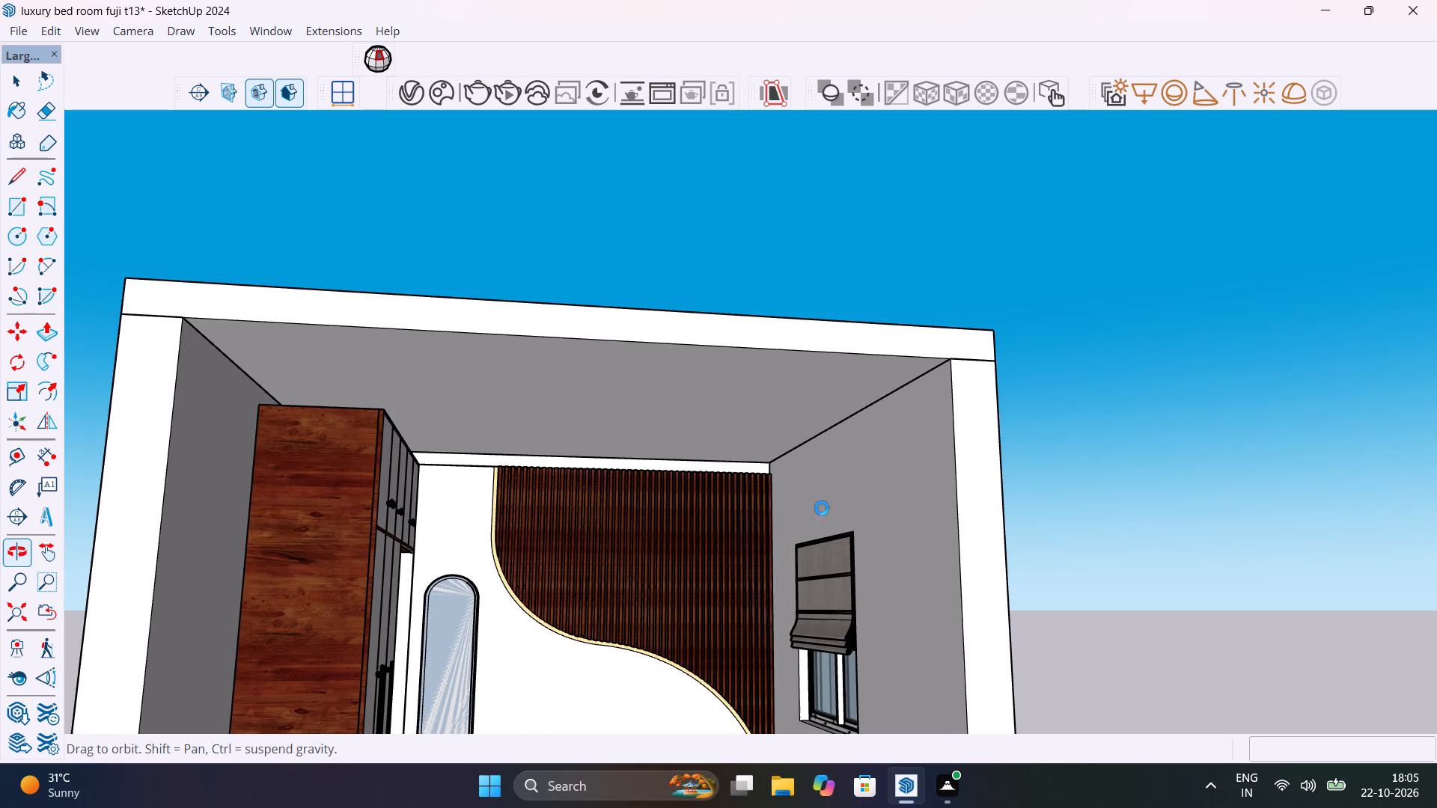
middle_click_drag(822, 508, 796, 523)
middle_click_drag(599, 499, 781, 505)
middle_click_drag(805, 472, 791, 539, "shift")
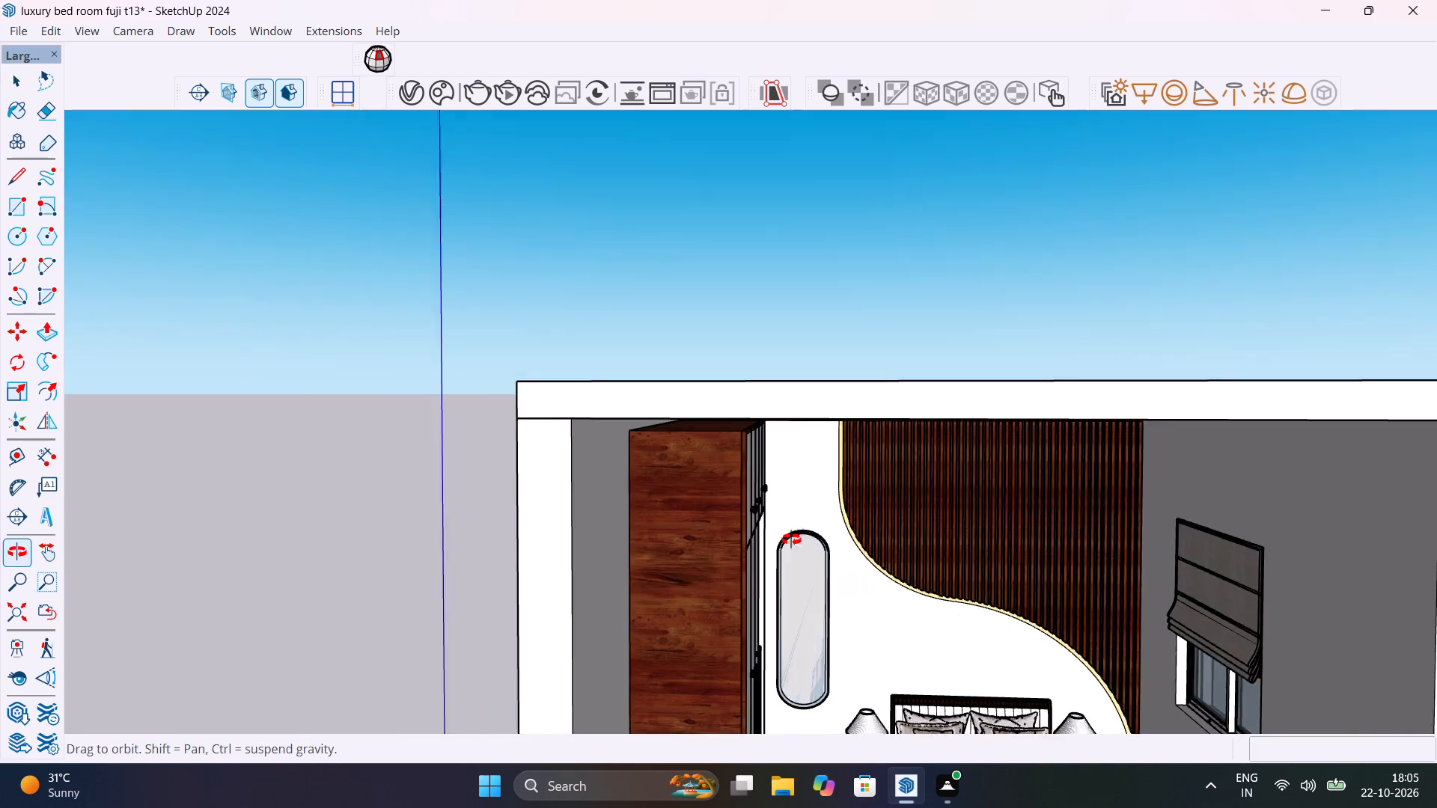
middle_click_drag(791, 539, 507, 495, "shift")
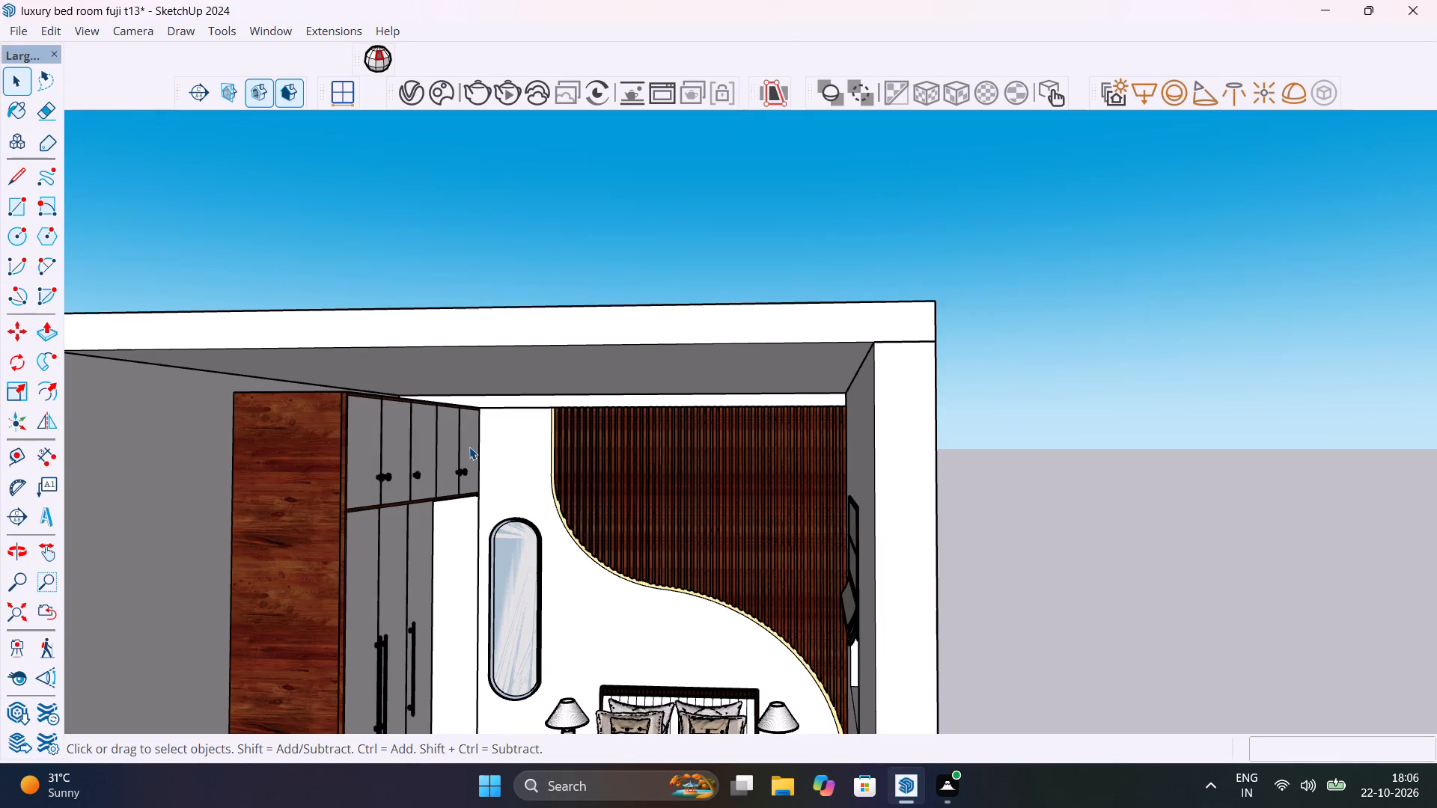
scroll(461, 438, "up", 4)
middle_click_drag(502, 450, 671, 482)
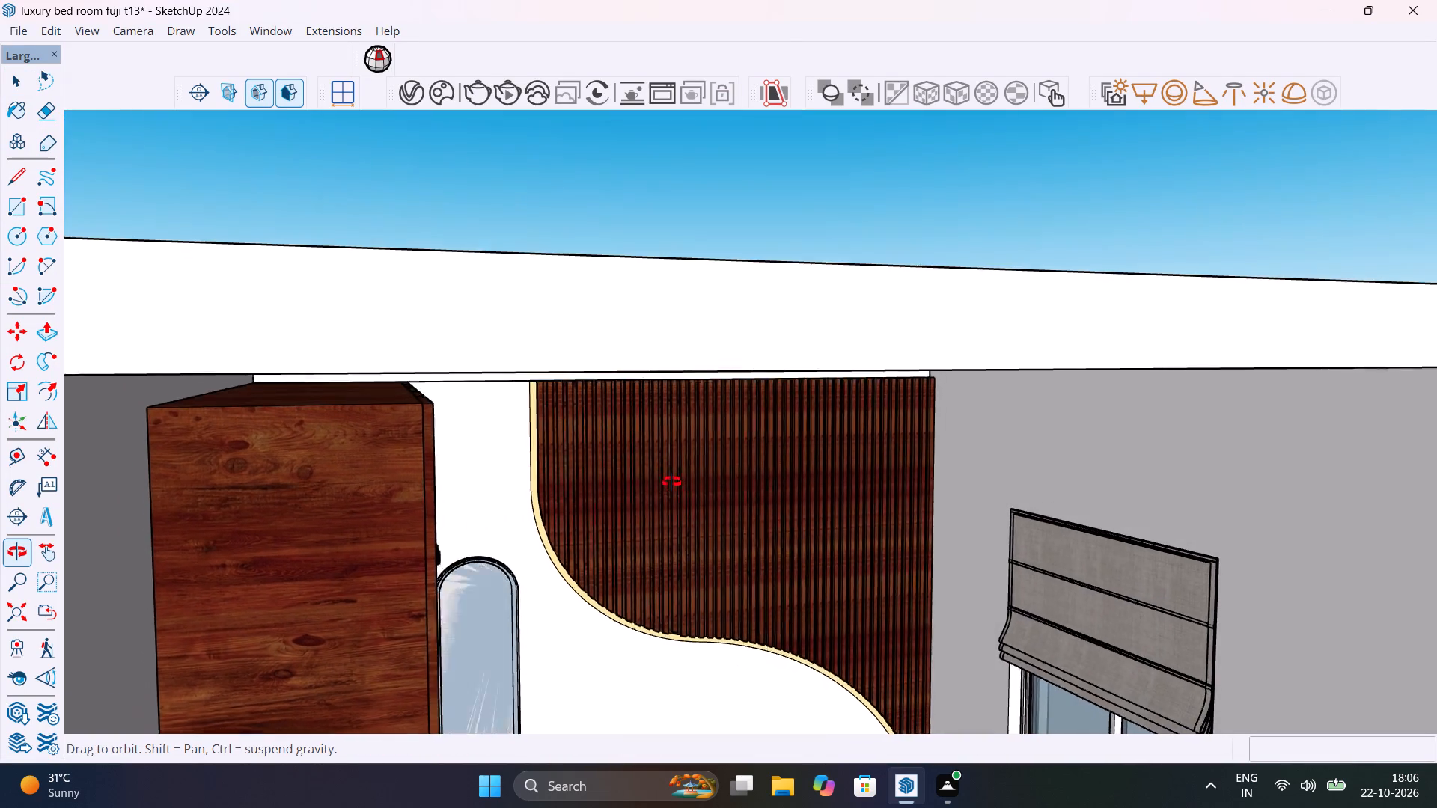
Delete the ceiling slab resting on the wall tops.
middle_click_drag(671, 482, 612, 375)
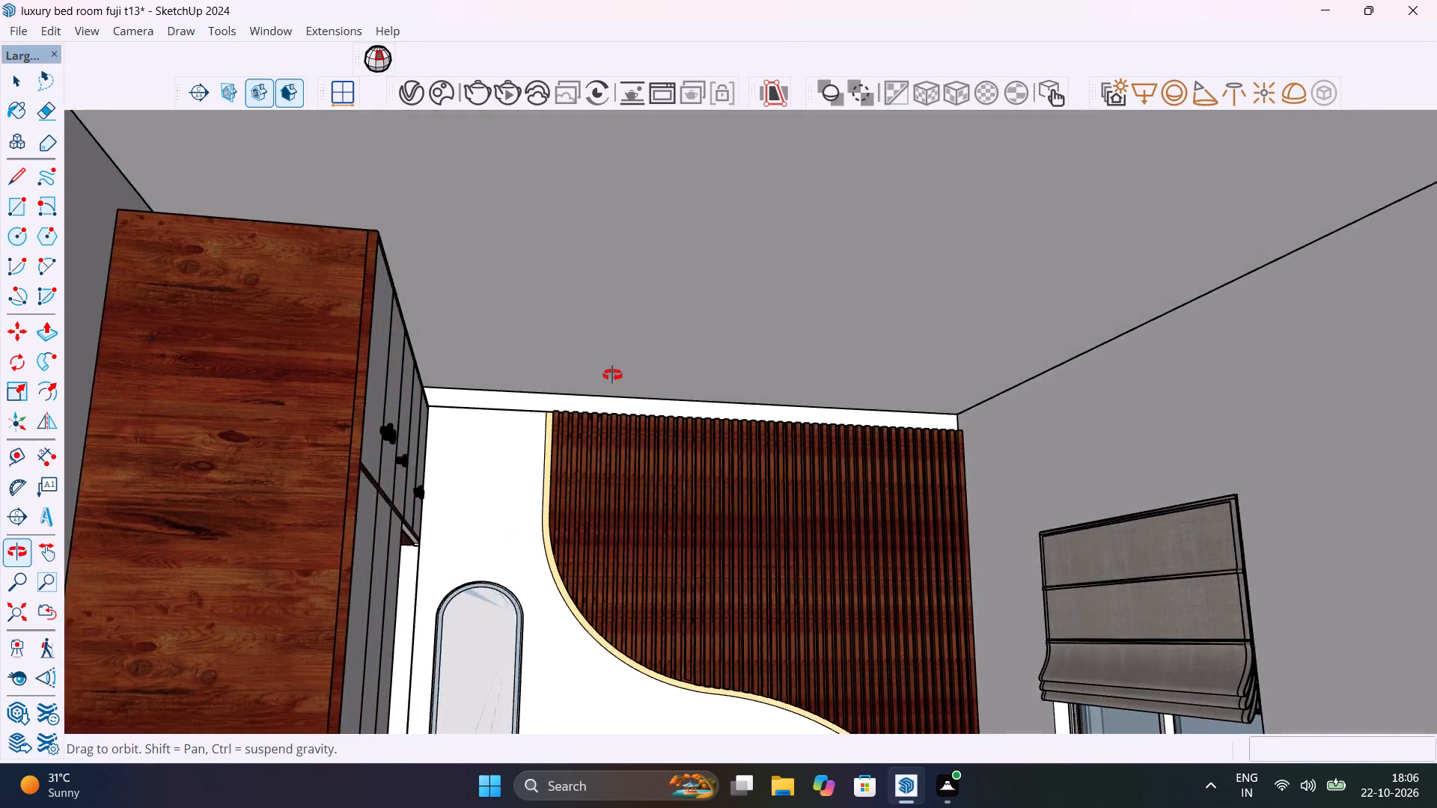
middle_click_drag(612, 375, 542, 452)
scroll(542, 452, "down", 3)
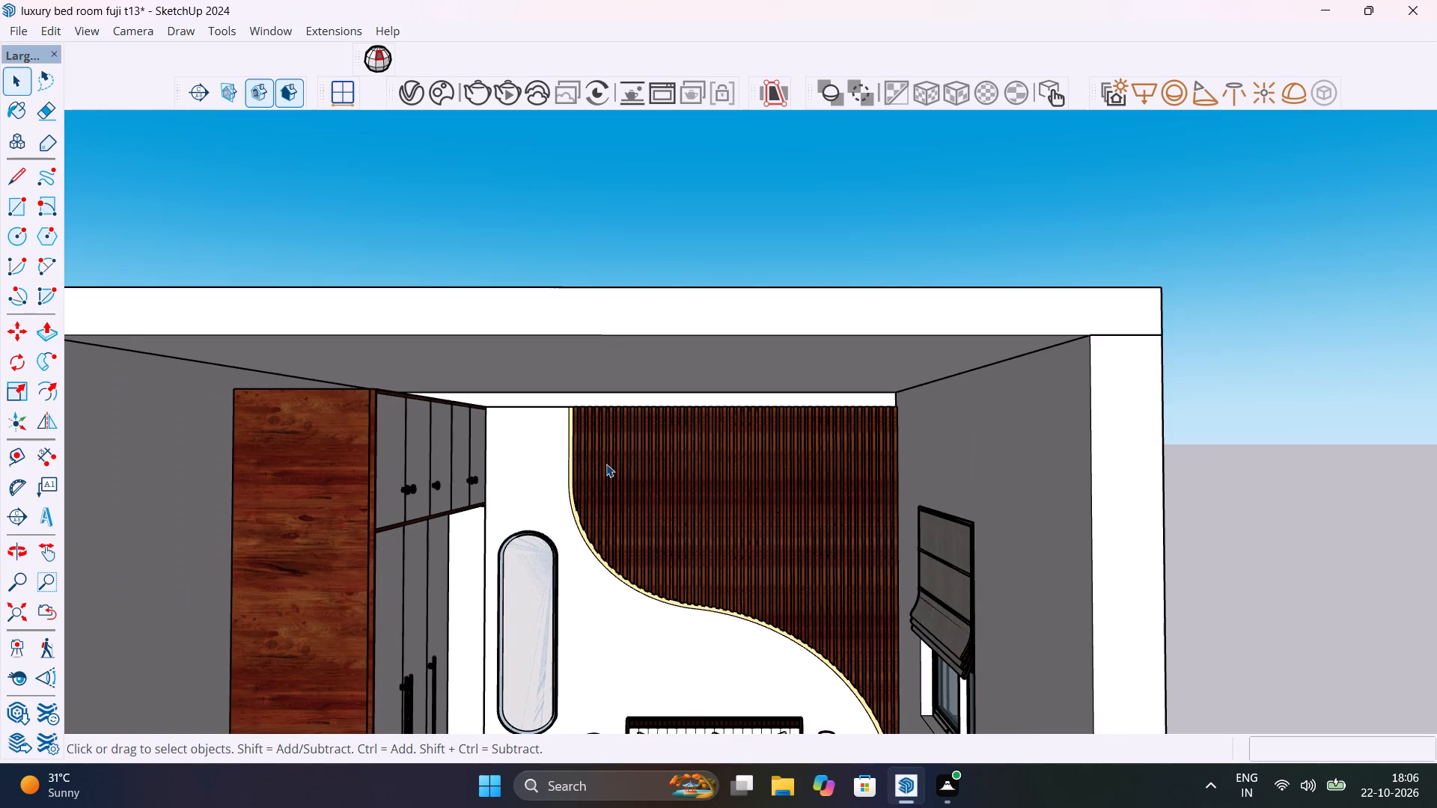
left_click(676, 329)
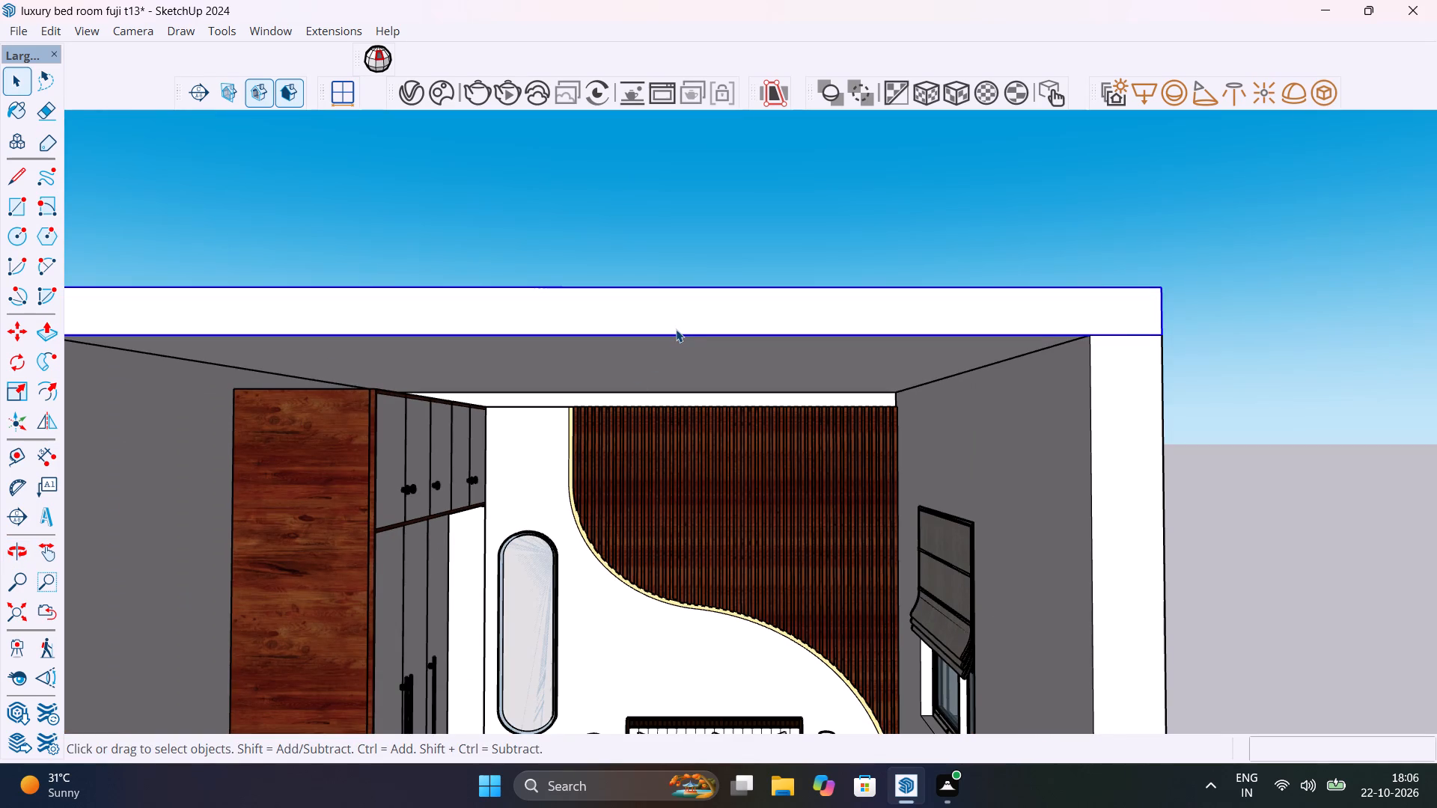
key("Delete")
Push the top face of the wall behind the wardrobe down 3 7/8" to the wardrobe's top.
scroll(676, 332, "down", 6)
middle_click_drag(707, 373, 763, 597)
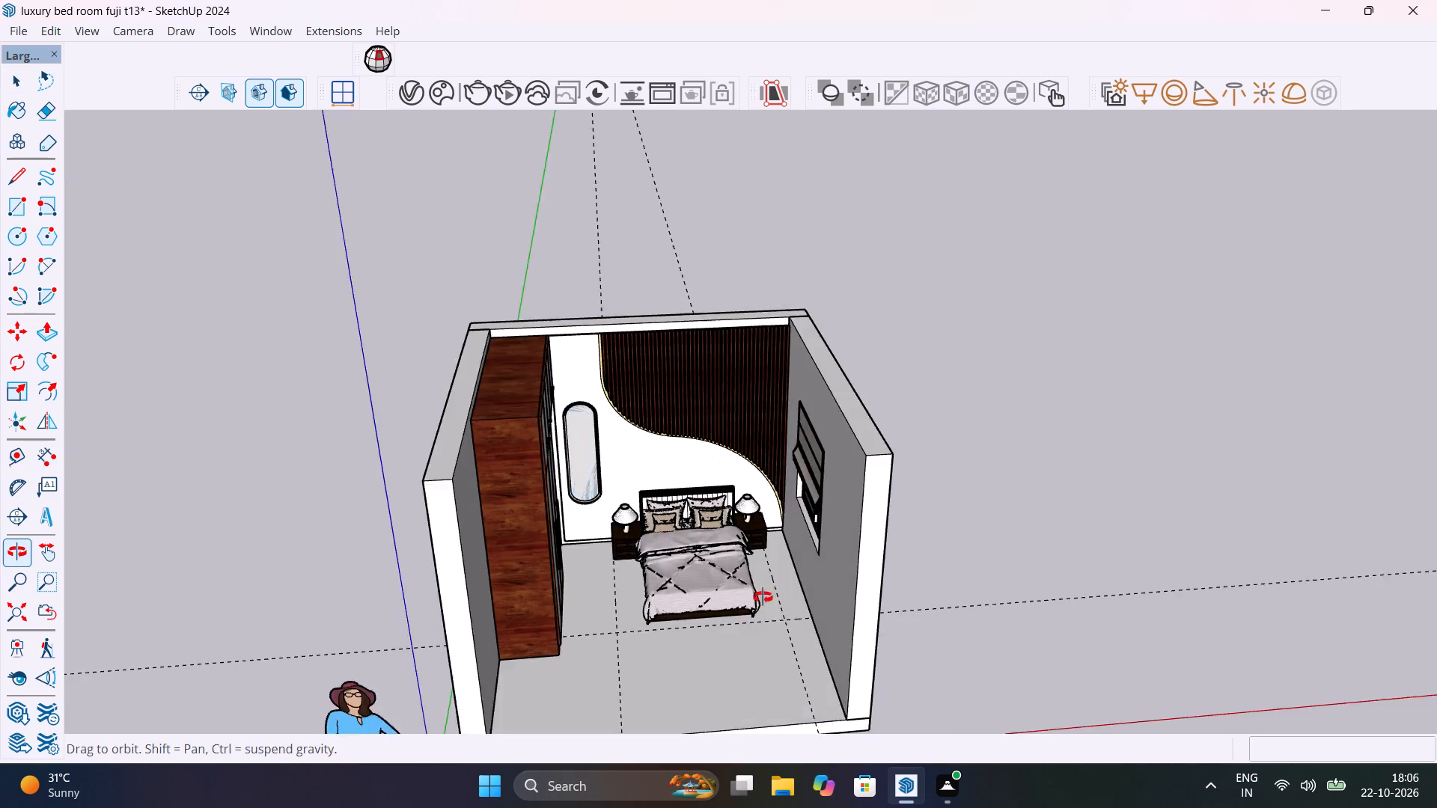
middle_click_drag(763, 597, 764, 609)
scroll(764, 609, "up", 1)
scroll(454, 342, "up", 8)
left_click(399, 383)
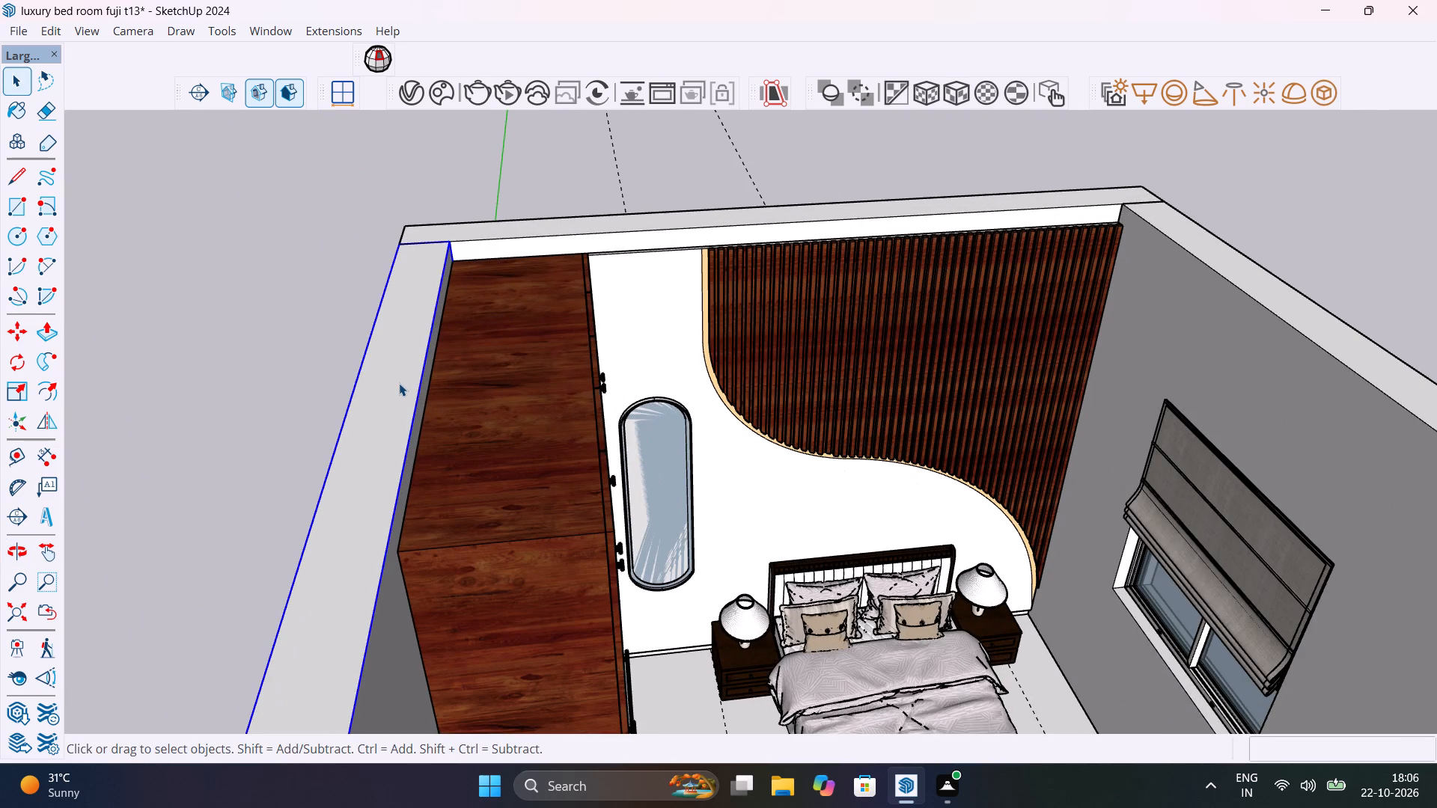
double_click(399, 383)
left_click(399, 383)
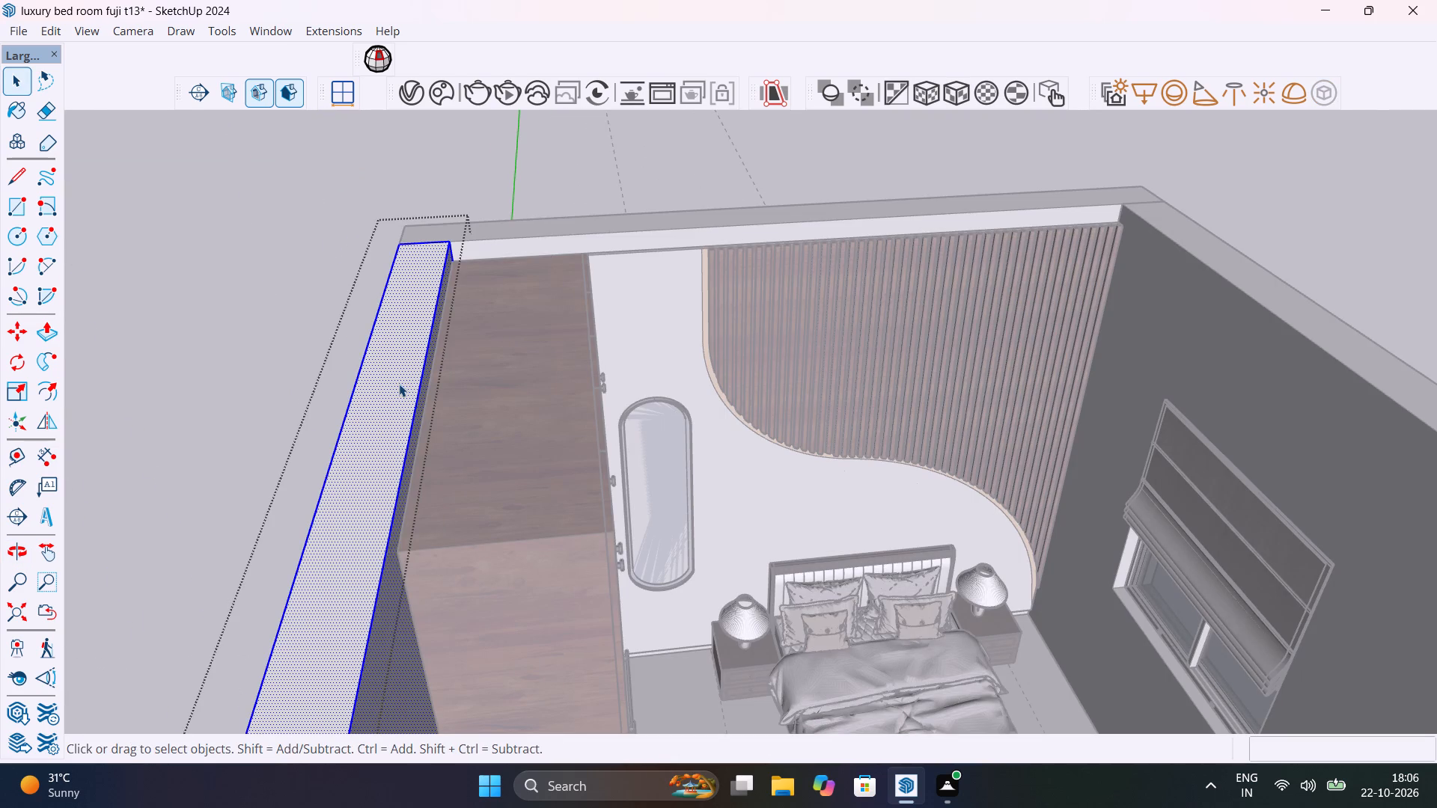
key("p")
left_click(399, 384)
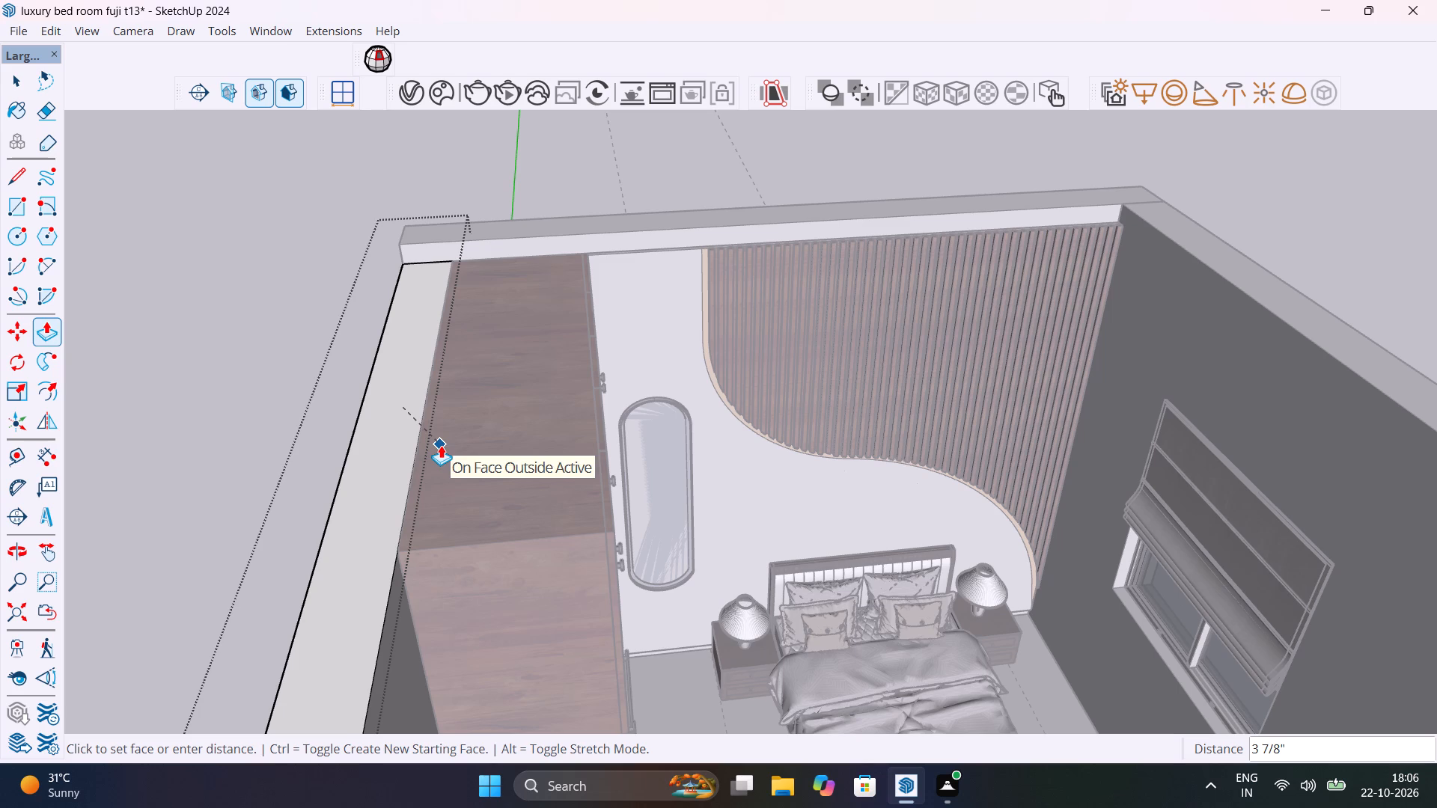
left_click(441, 445)
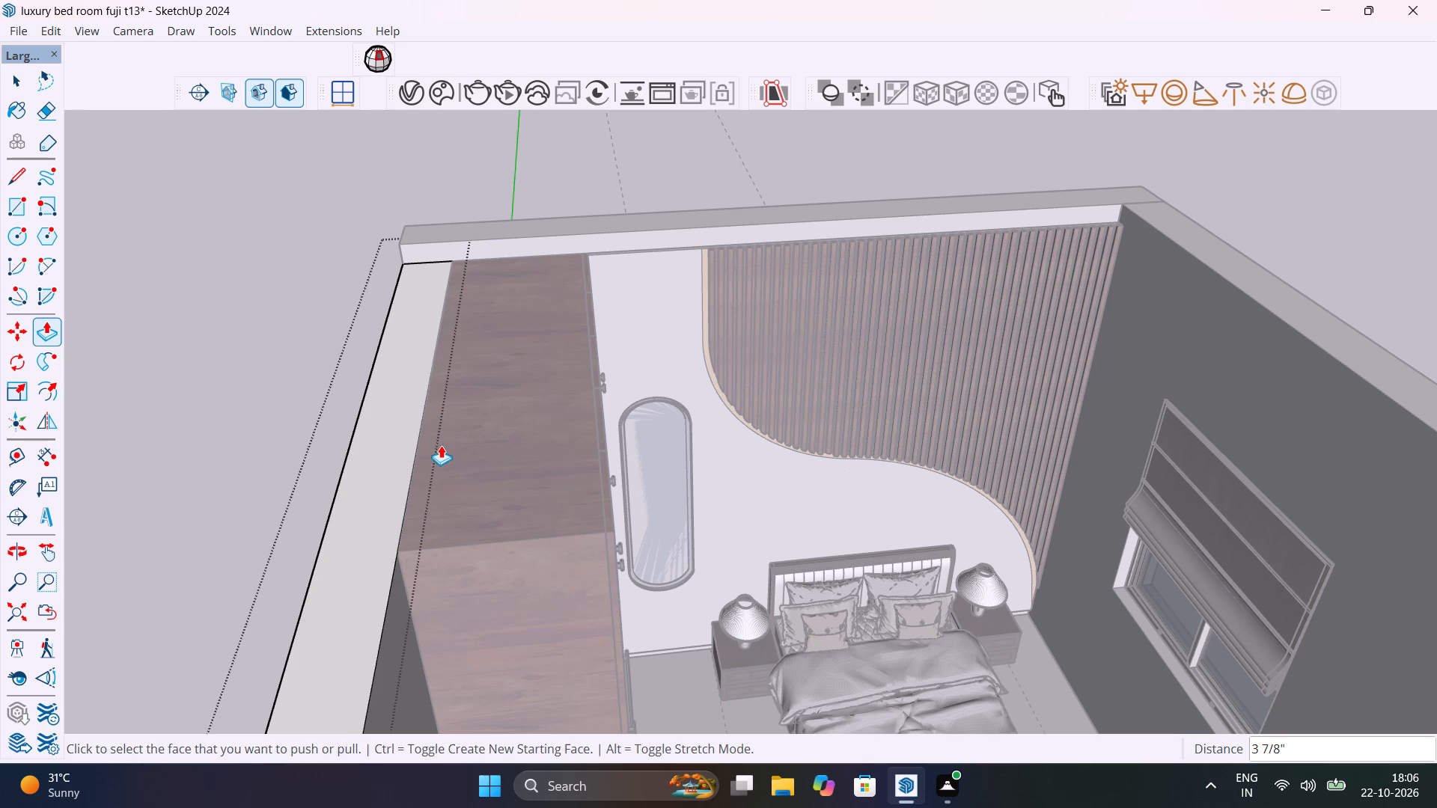
key("space")
left_click(555, 222)
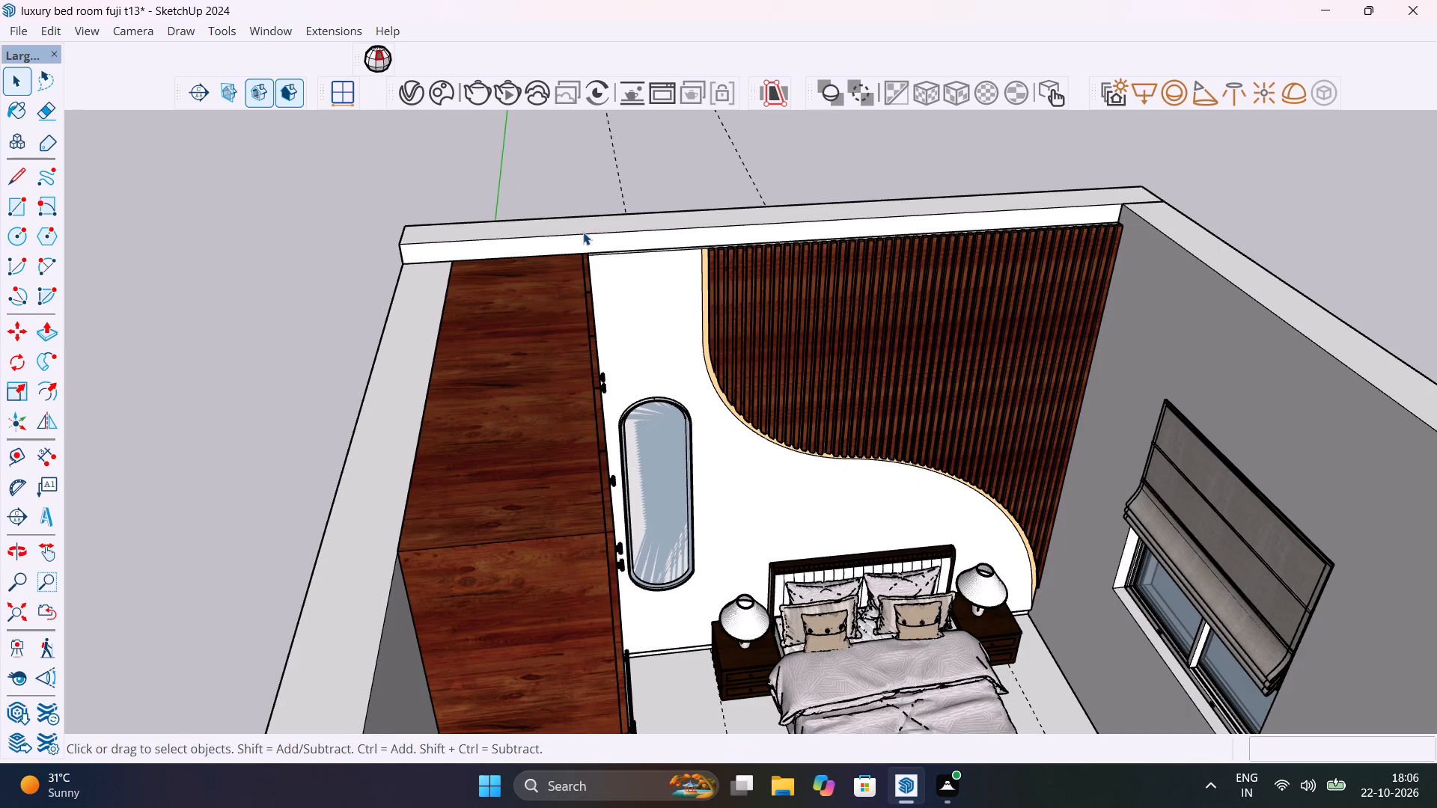
Push the top face of the slatted-panel wall down 3 7/8" to match the wardrobe-side wall.
double_click(584, 227)
left_click(584, 227)
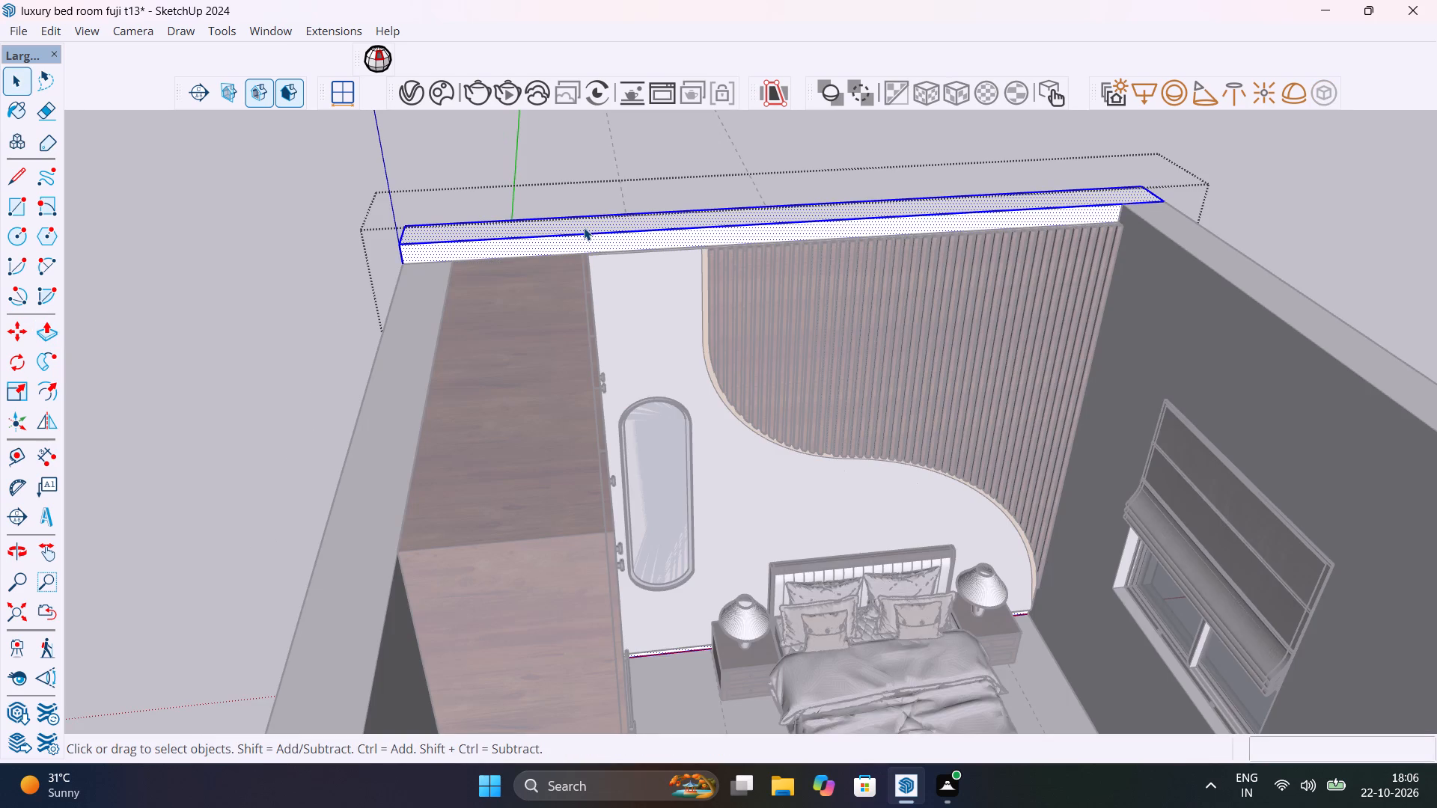
left_click(584, 227)
key("p")
left_click(584, 227)
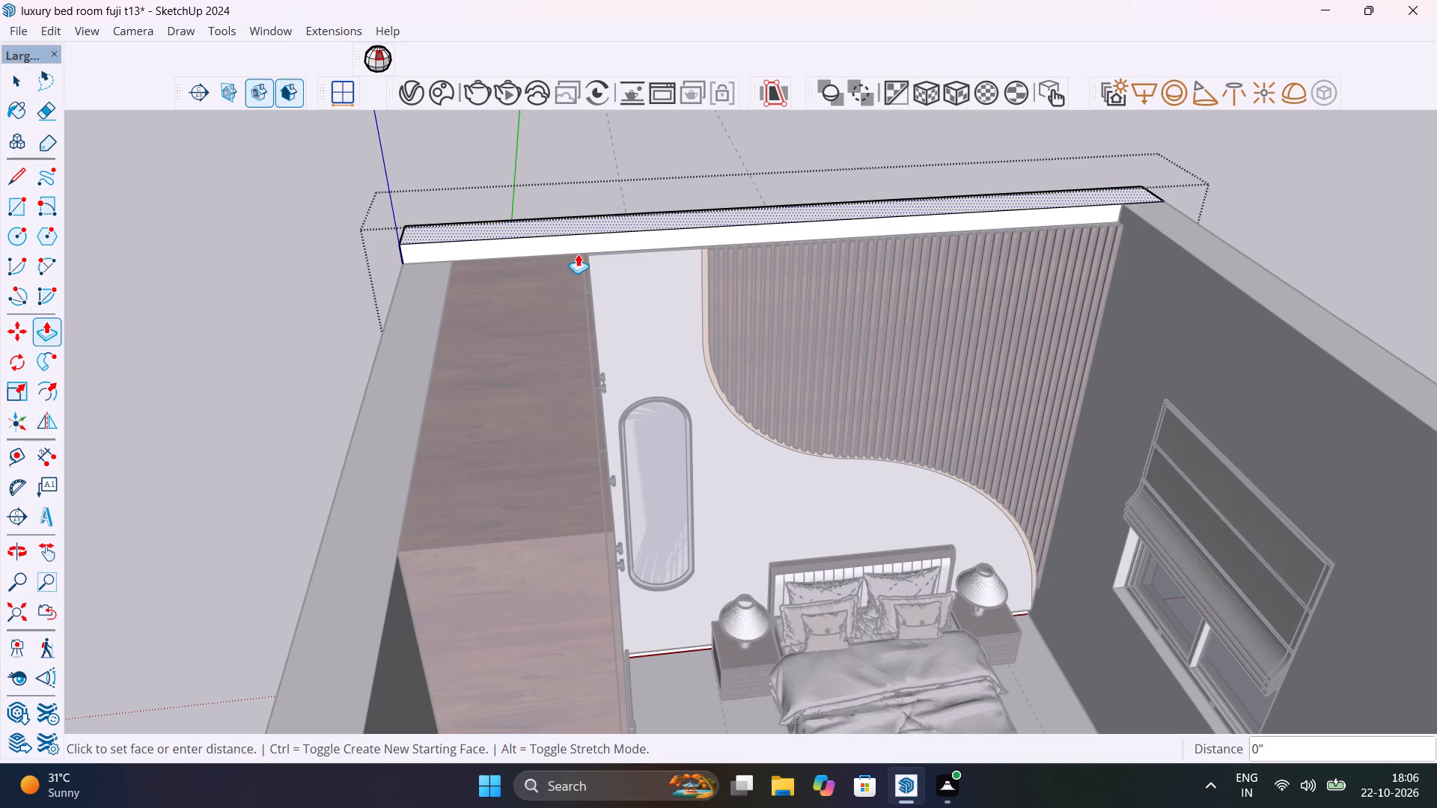
left_click(419, 366)
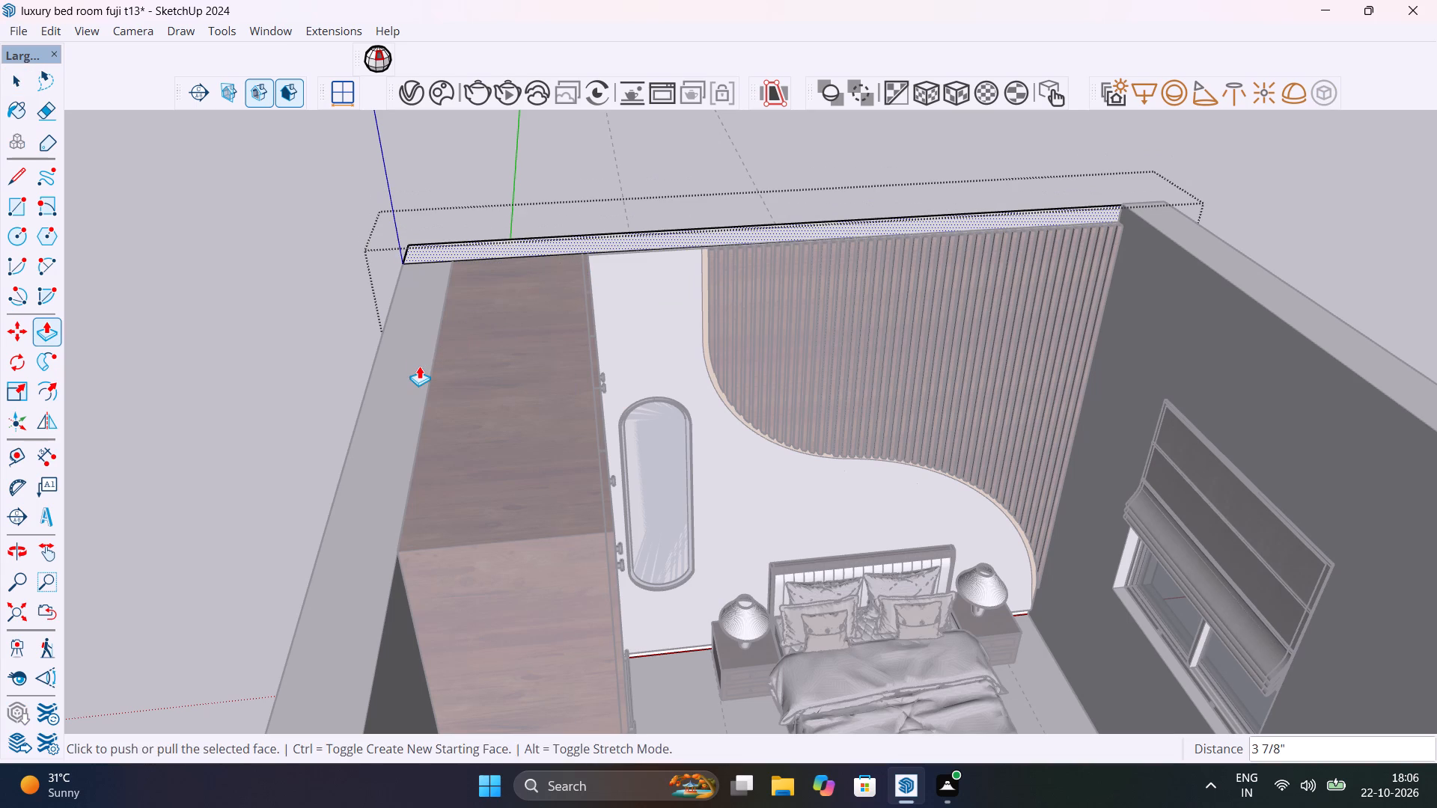
key("space")
left_click(879, 129)
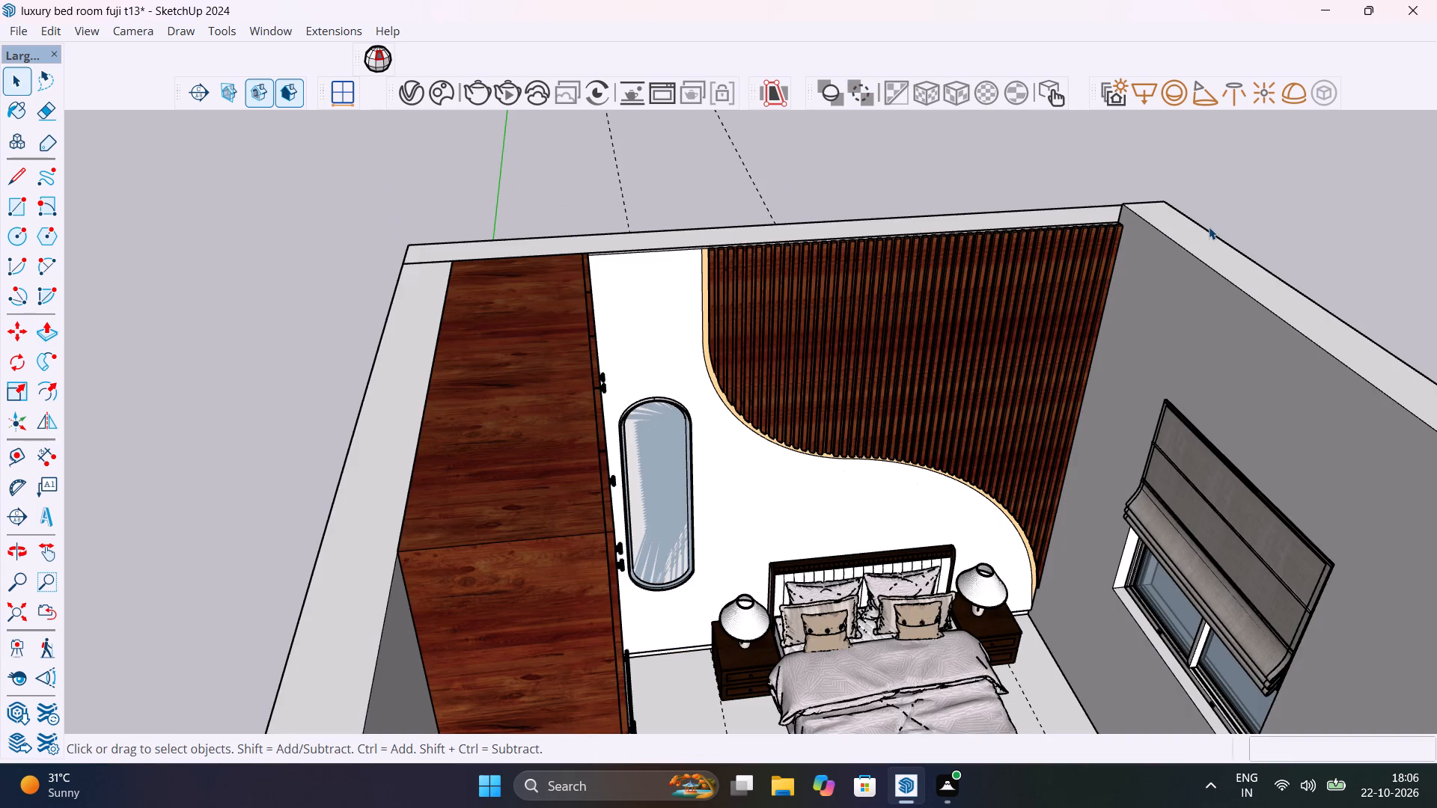
Push the top face of the window wall down 3 7/8", level with the other walls.
double_click(1209, 227)
left_click(1209, 227)
double_click(1209, 247)
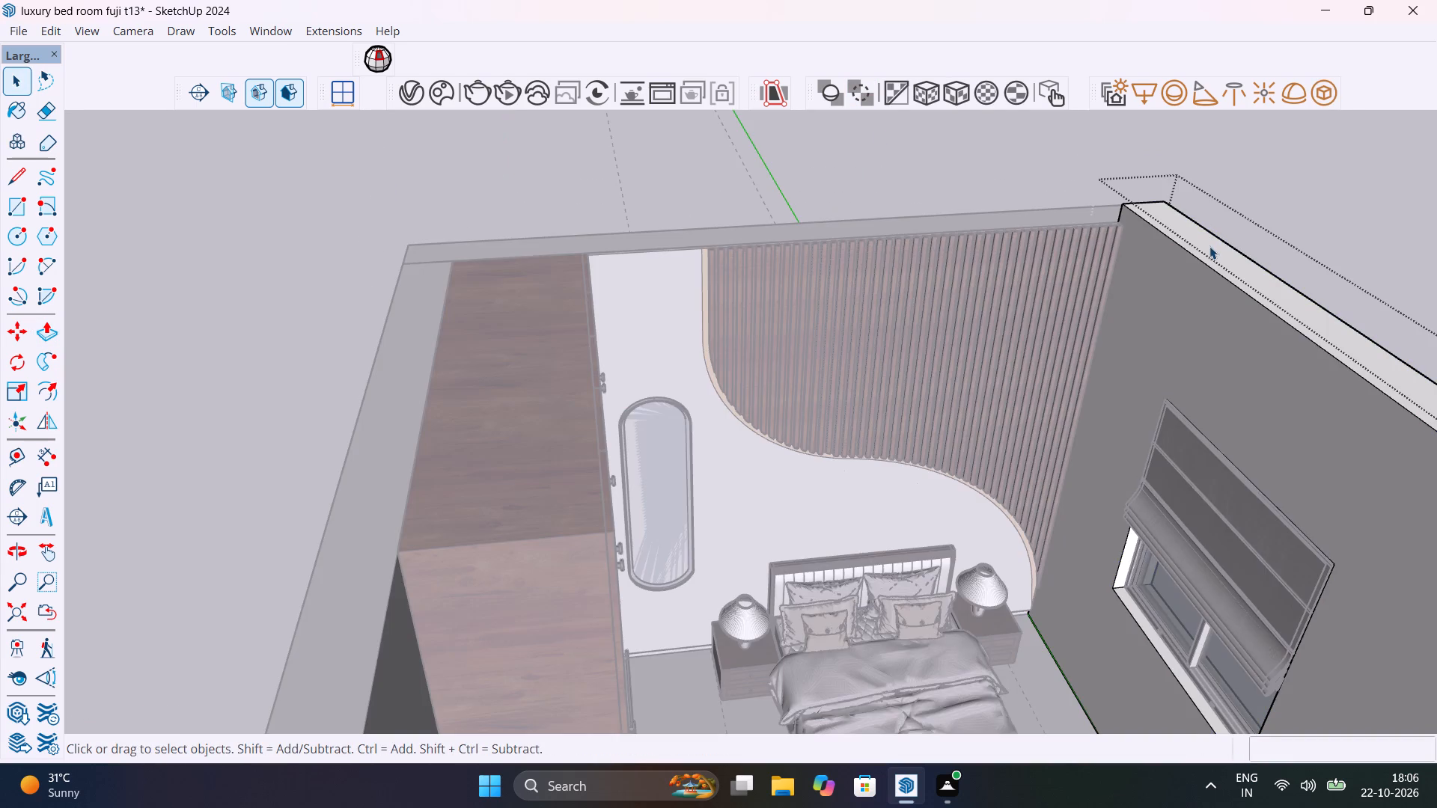
scroll(1195, 215, "up", 7)
middle_click_drag(1181, 242, 1216, 351)
scroll(1186, 236, "up", 1)
left_click(1184, 228)
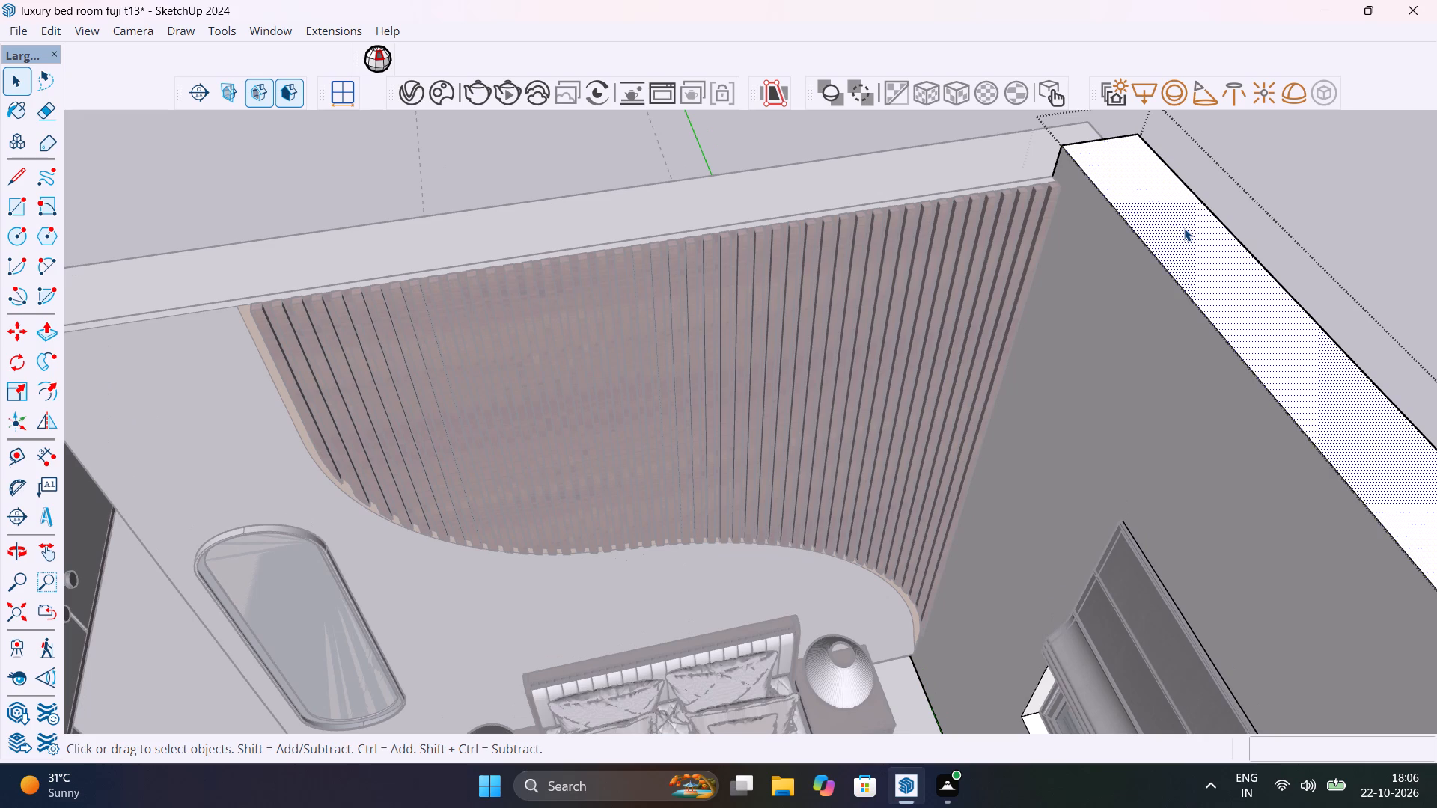
key("p")
left_click(1184, 228)
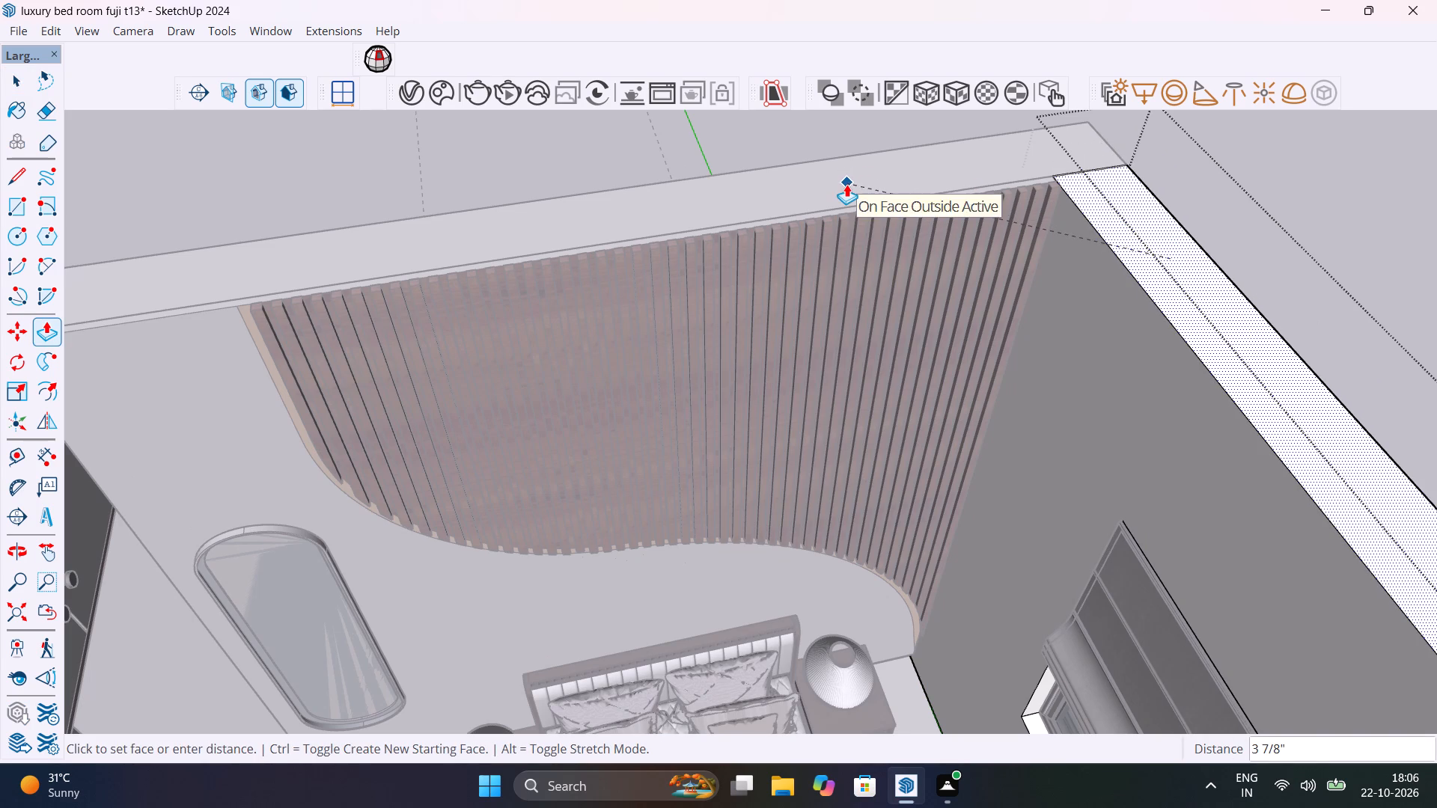
left_click(846, 184)
key("space")
left_click(1299, 180)
Copy the floor slab up 9' 6" onto the wall tops as the ceiling, aligned to the front corner.
scroll(1151, 223, "down", 4)
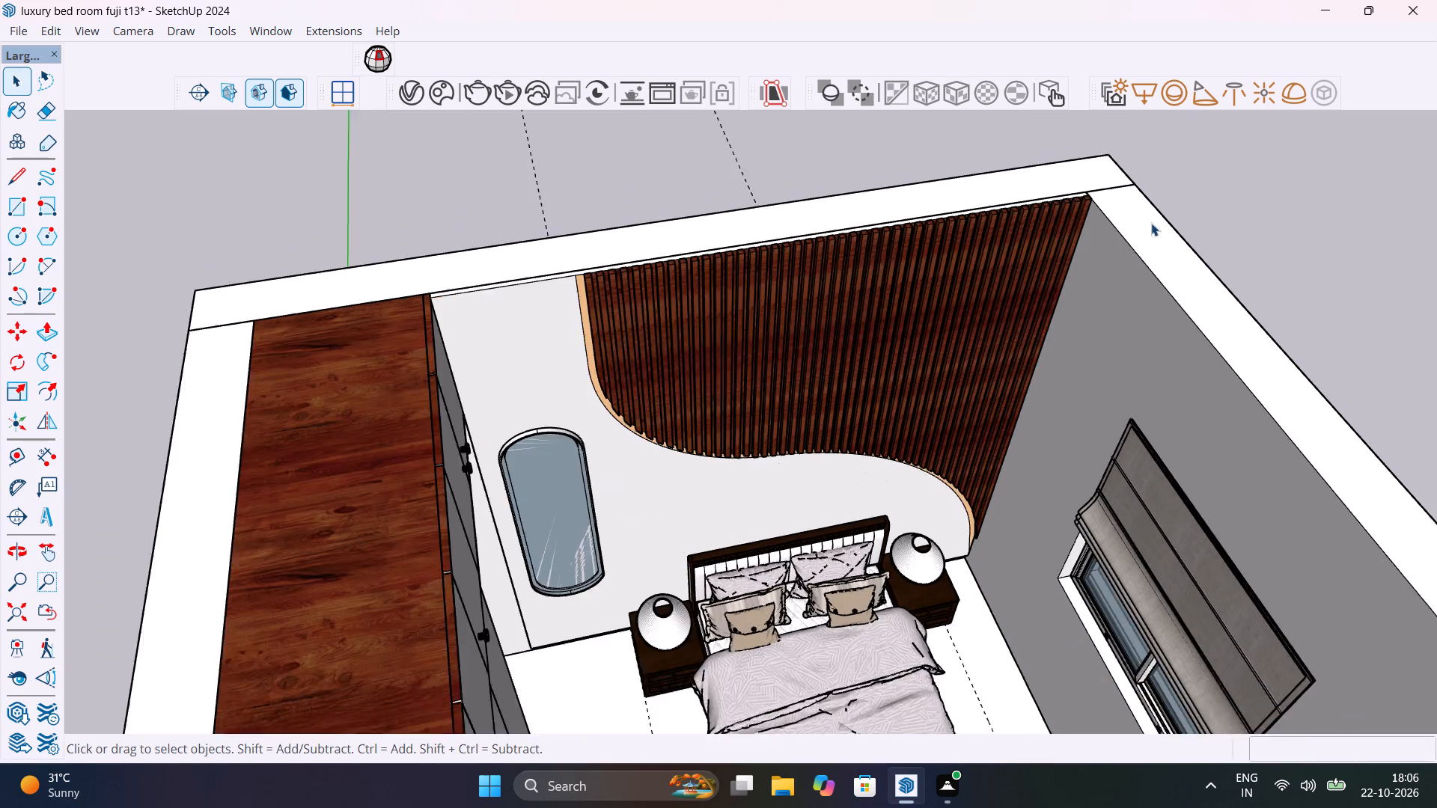
scroll(1151, 223, "down", 2)
middle_click_drag(1153, 308, 875, 76)
scroll(837, 167, "down", 6)
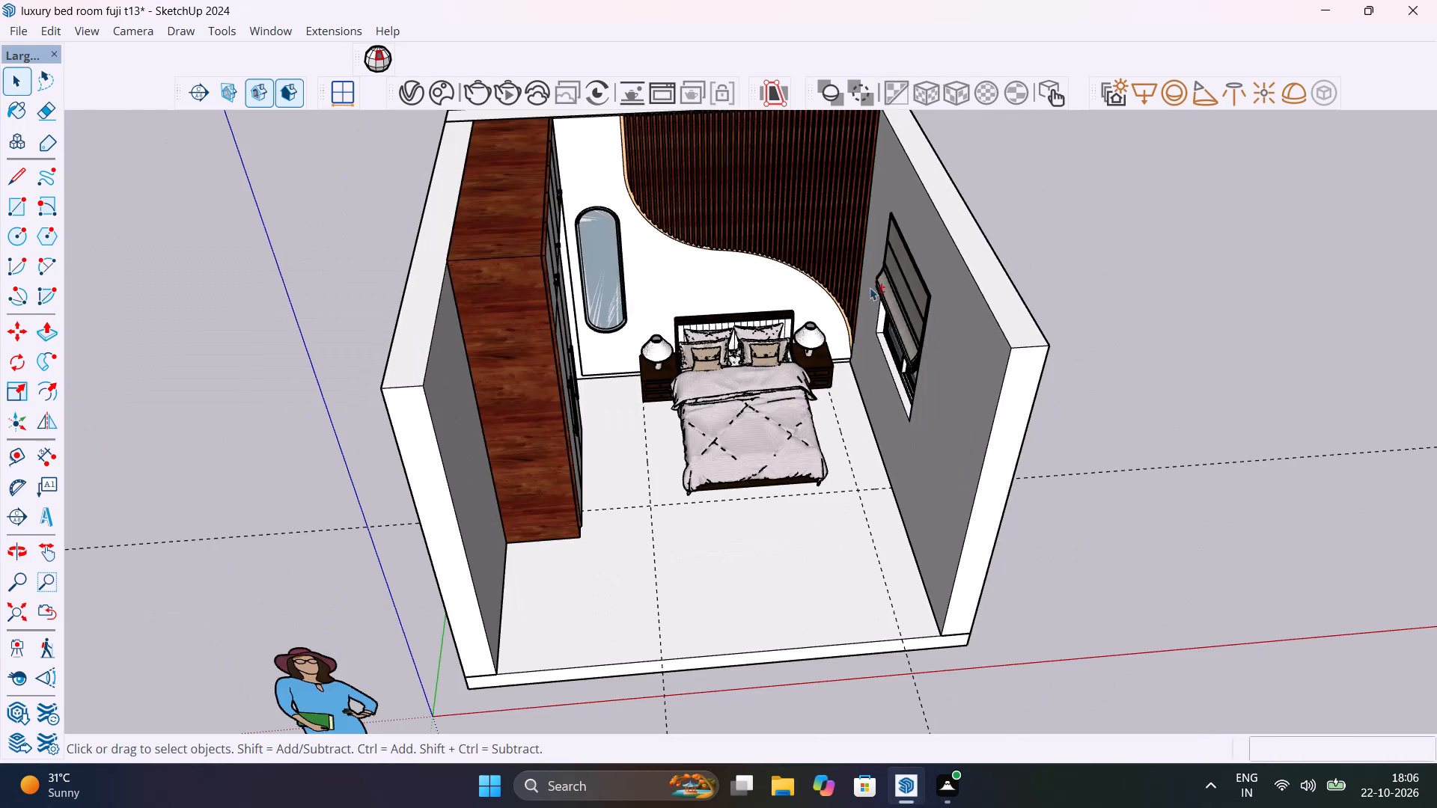
middle_click_drag(869, 285, 1000, 184, "shift")
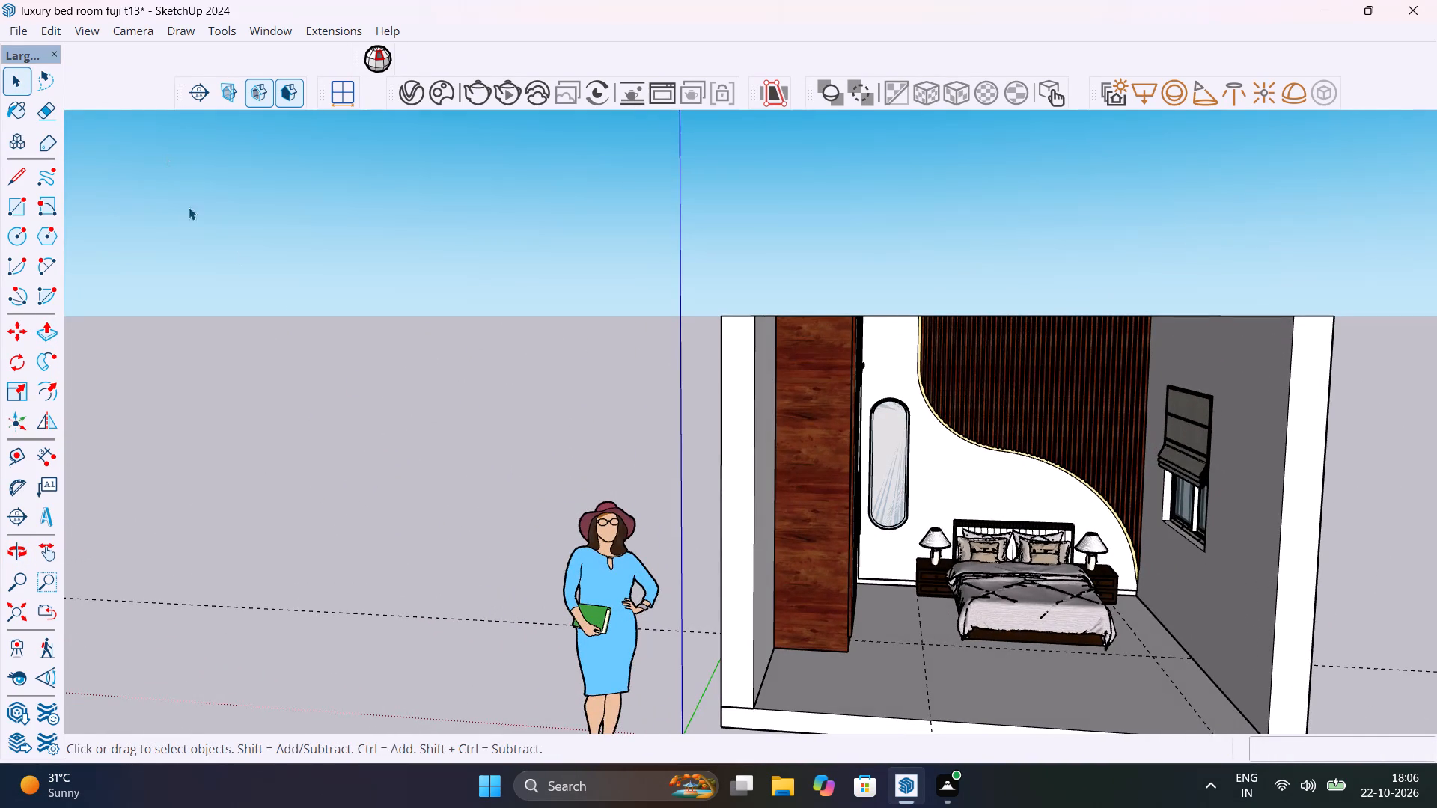
middle_click_drag(849, 673, 882, 591, "shift")
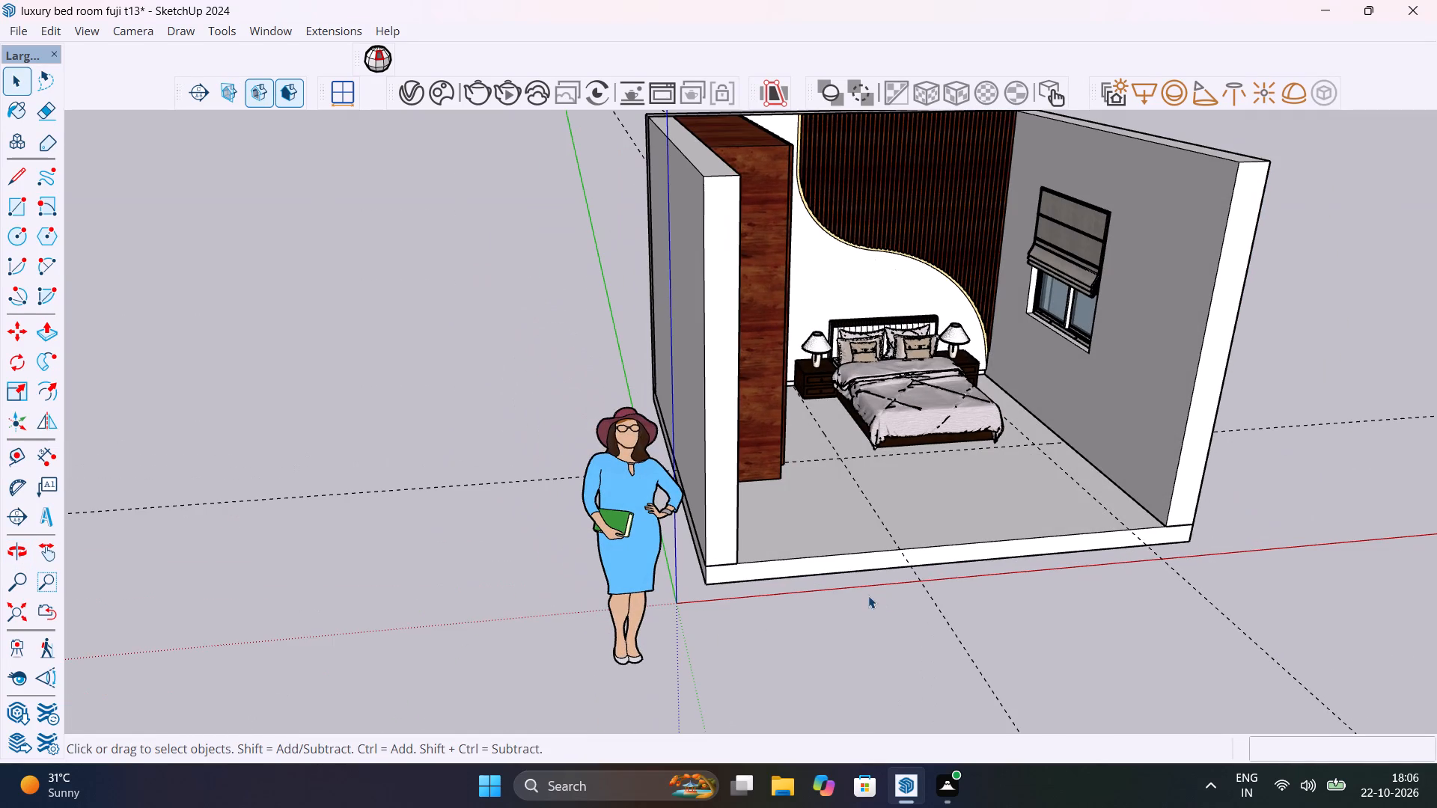
left_click(849, 566)
key("m")
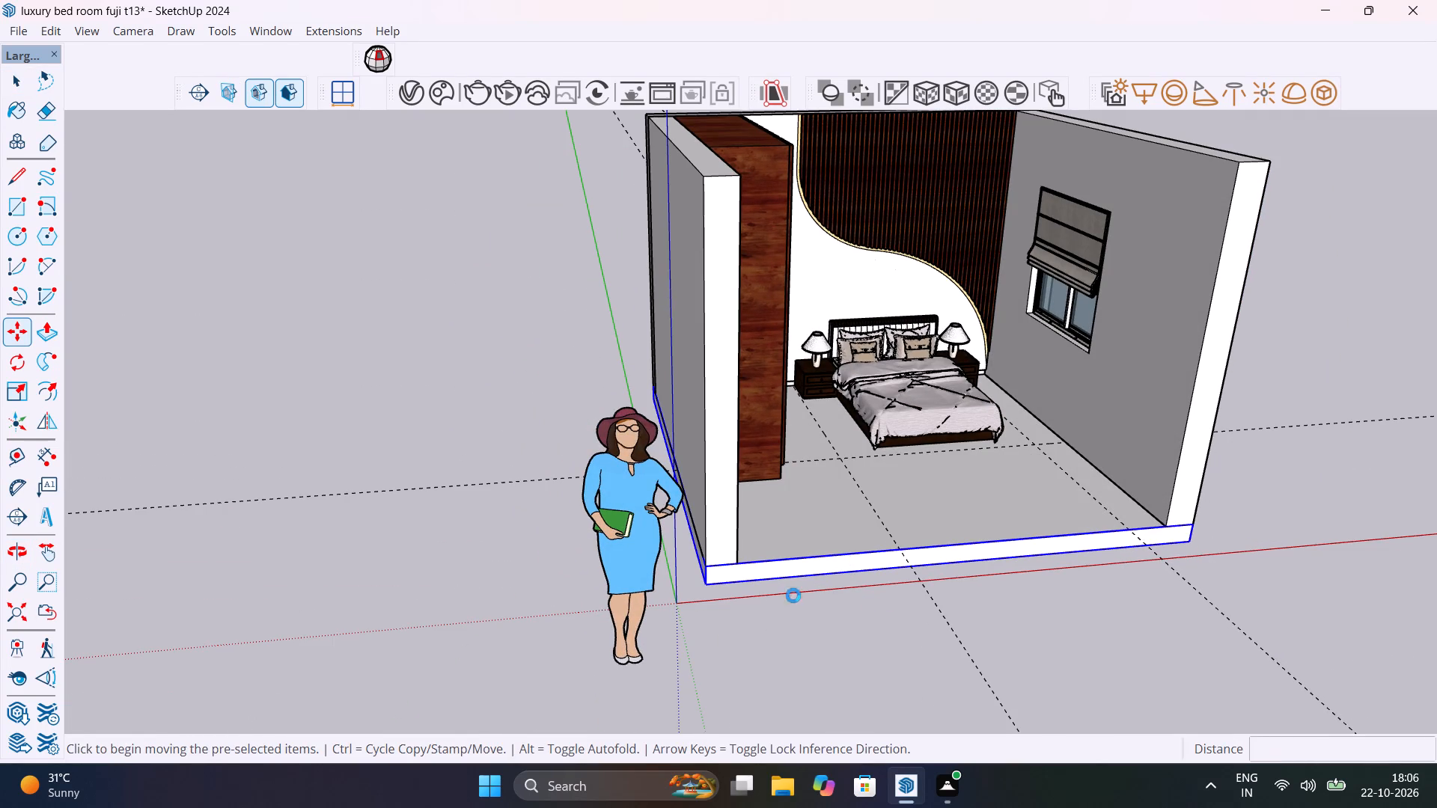
left_click(704, 584)
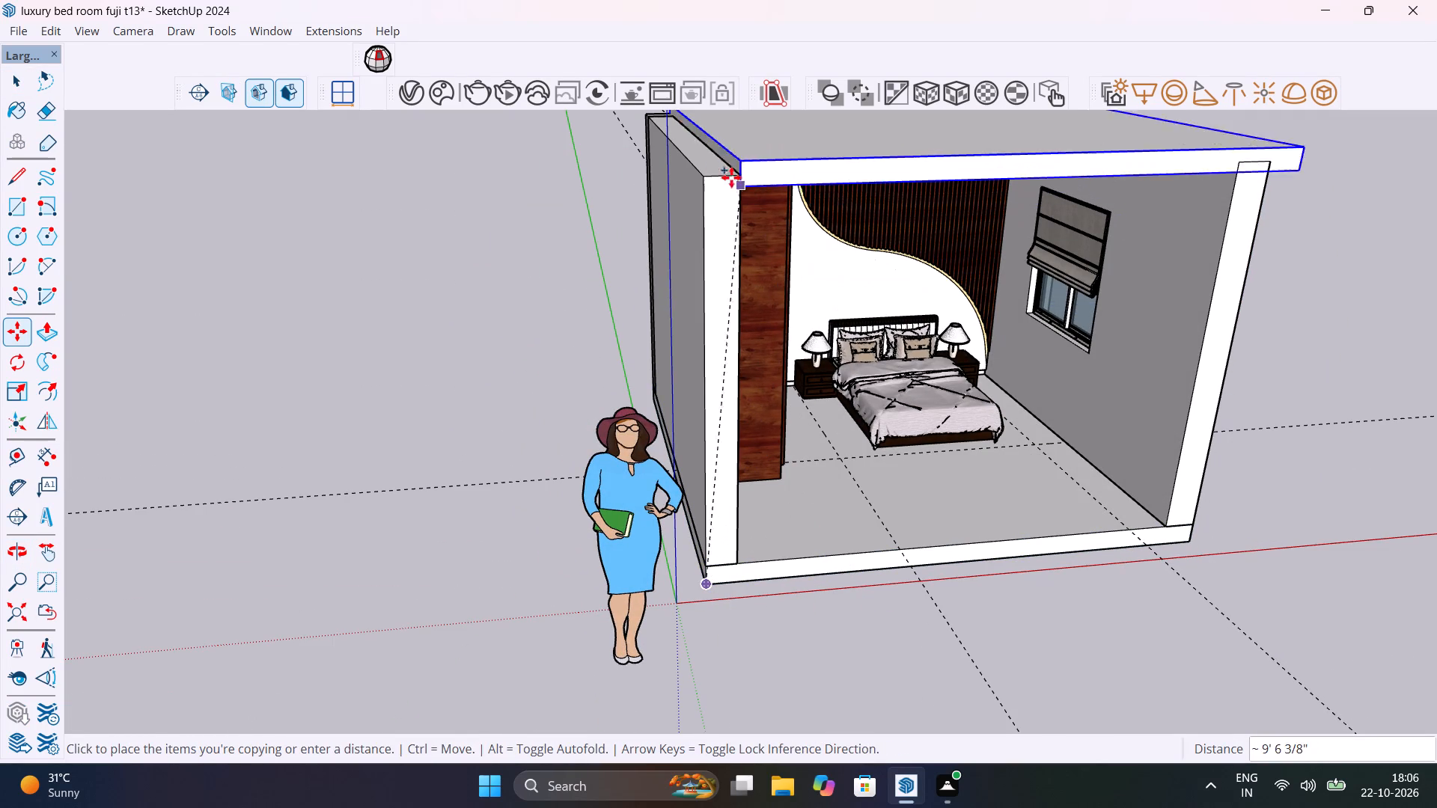
left_click(705, 177)
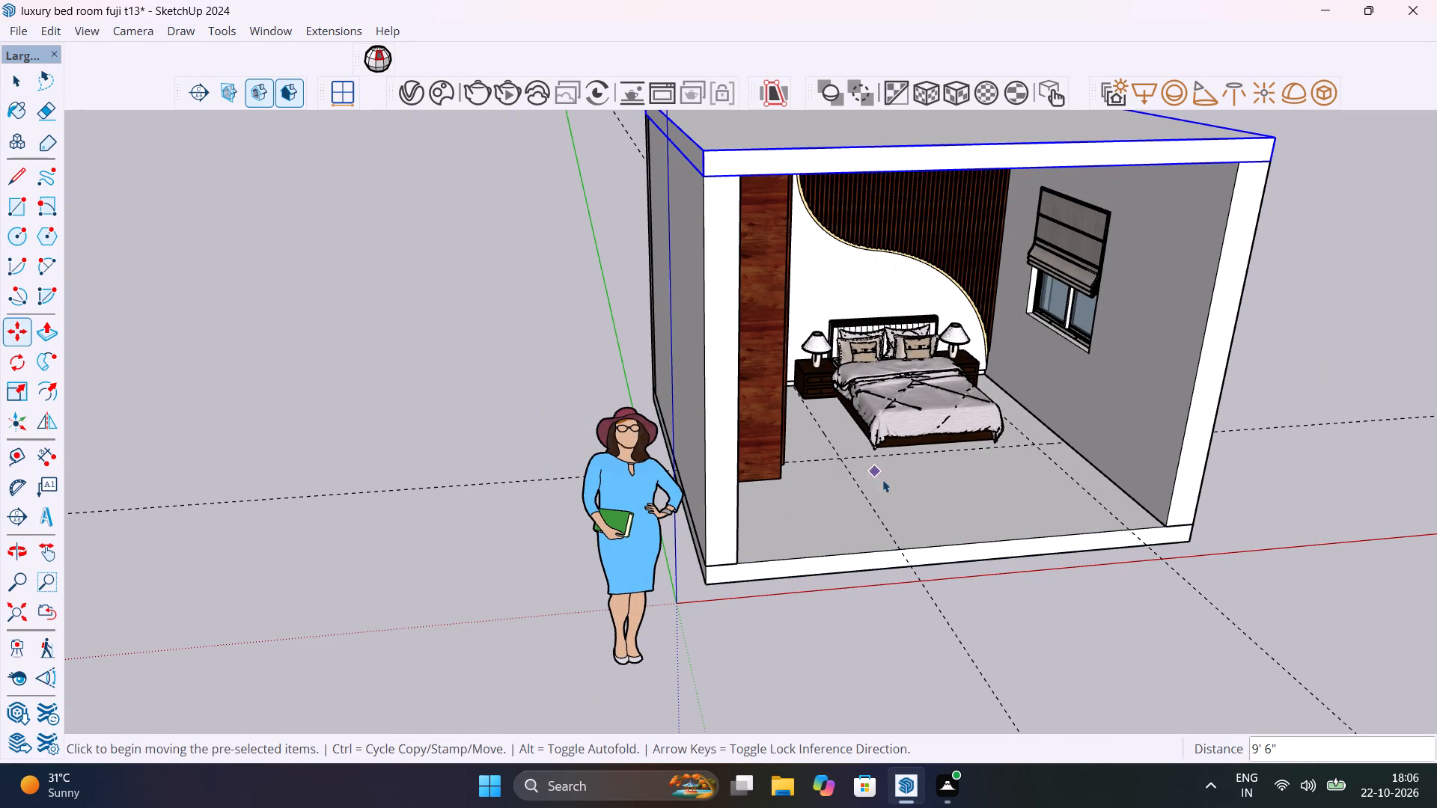
key("space")
left_click(1084, 608)
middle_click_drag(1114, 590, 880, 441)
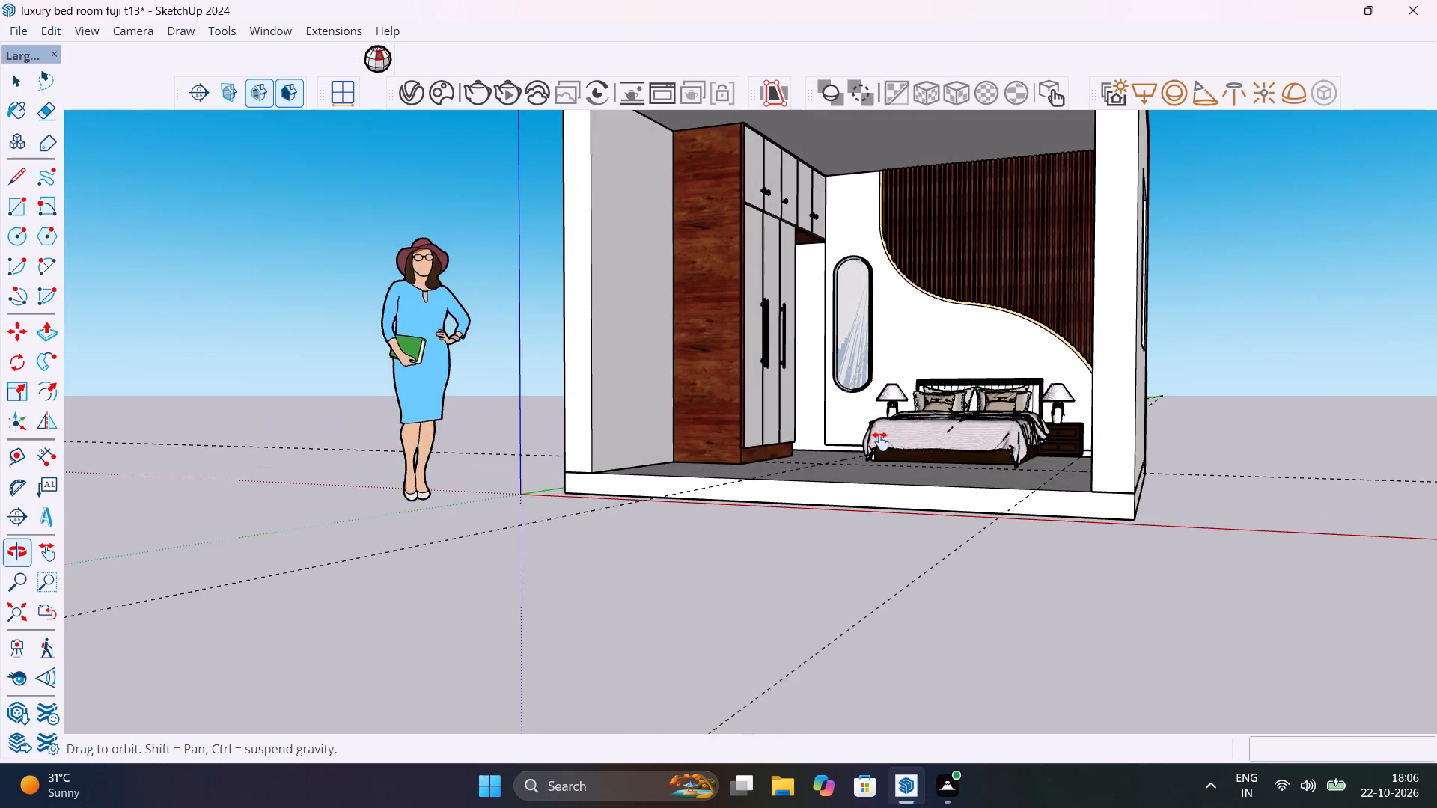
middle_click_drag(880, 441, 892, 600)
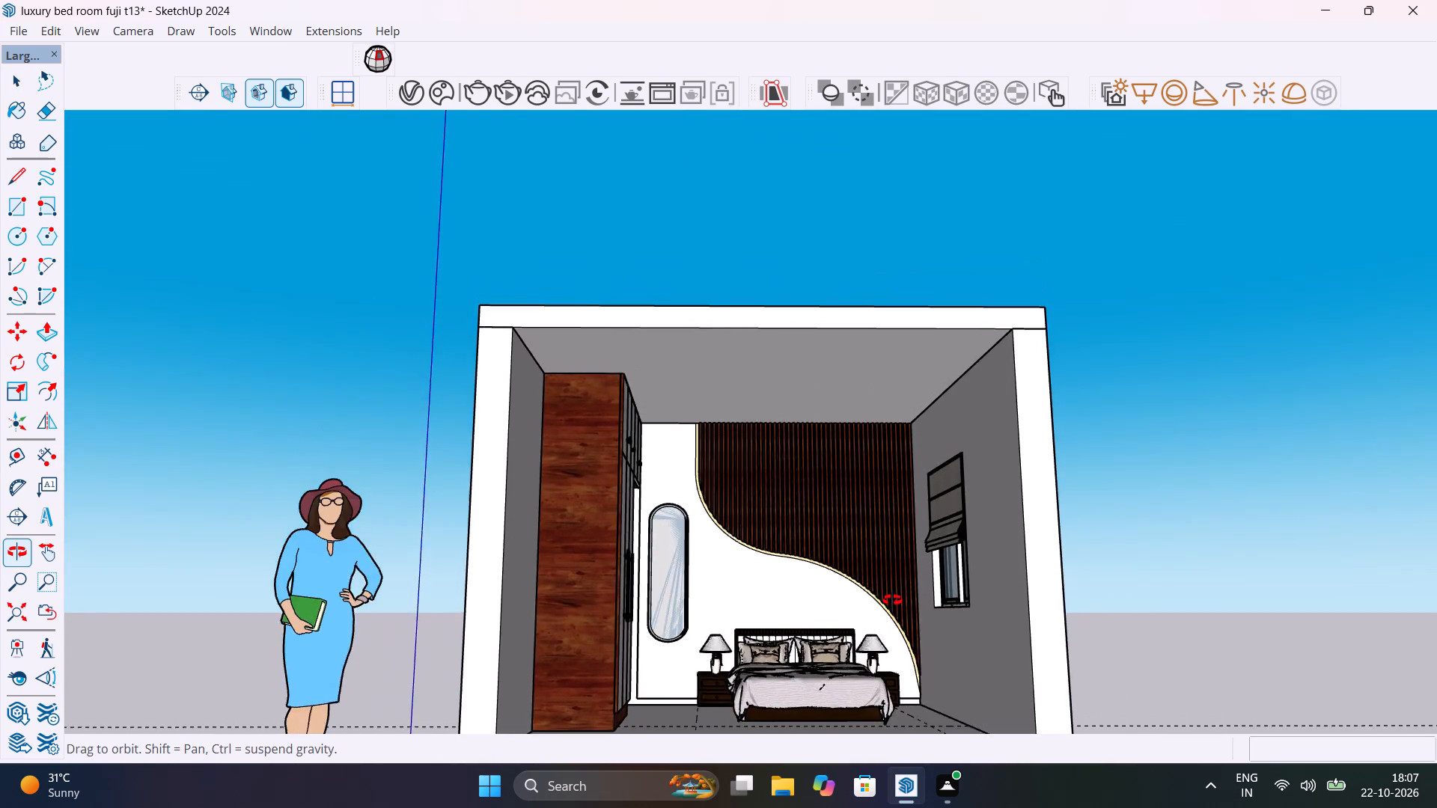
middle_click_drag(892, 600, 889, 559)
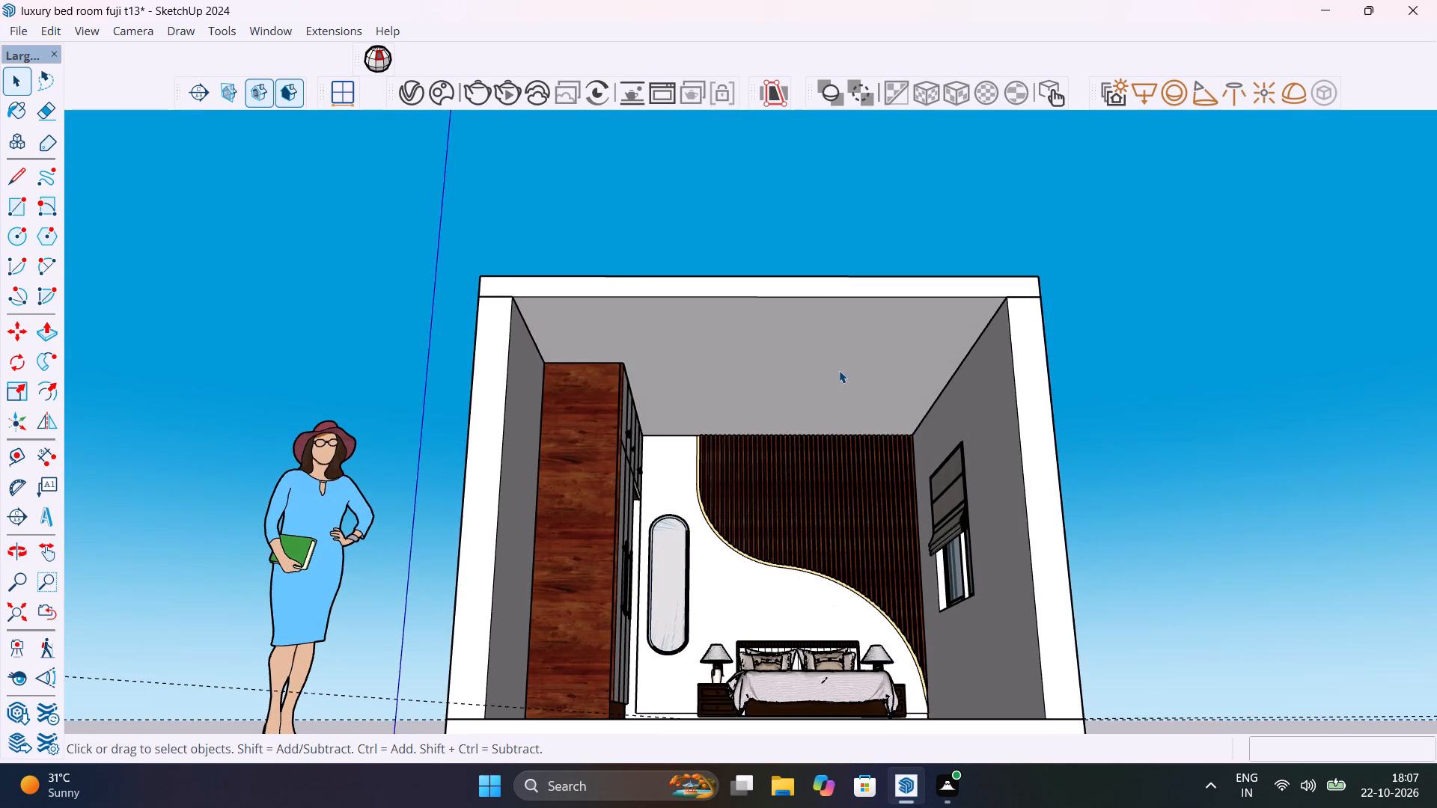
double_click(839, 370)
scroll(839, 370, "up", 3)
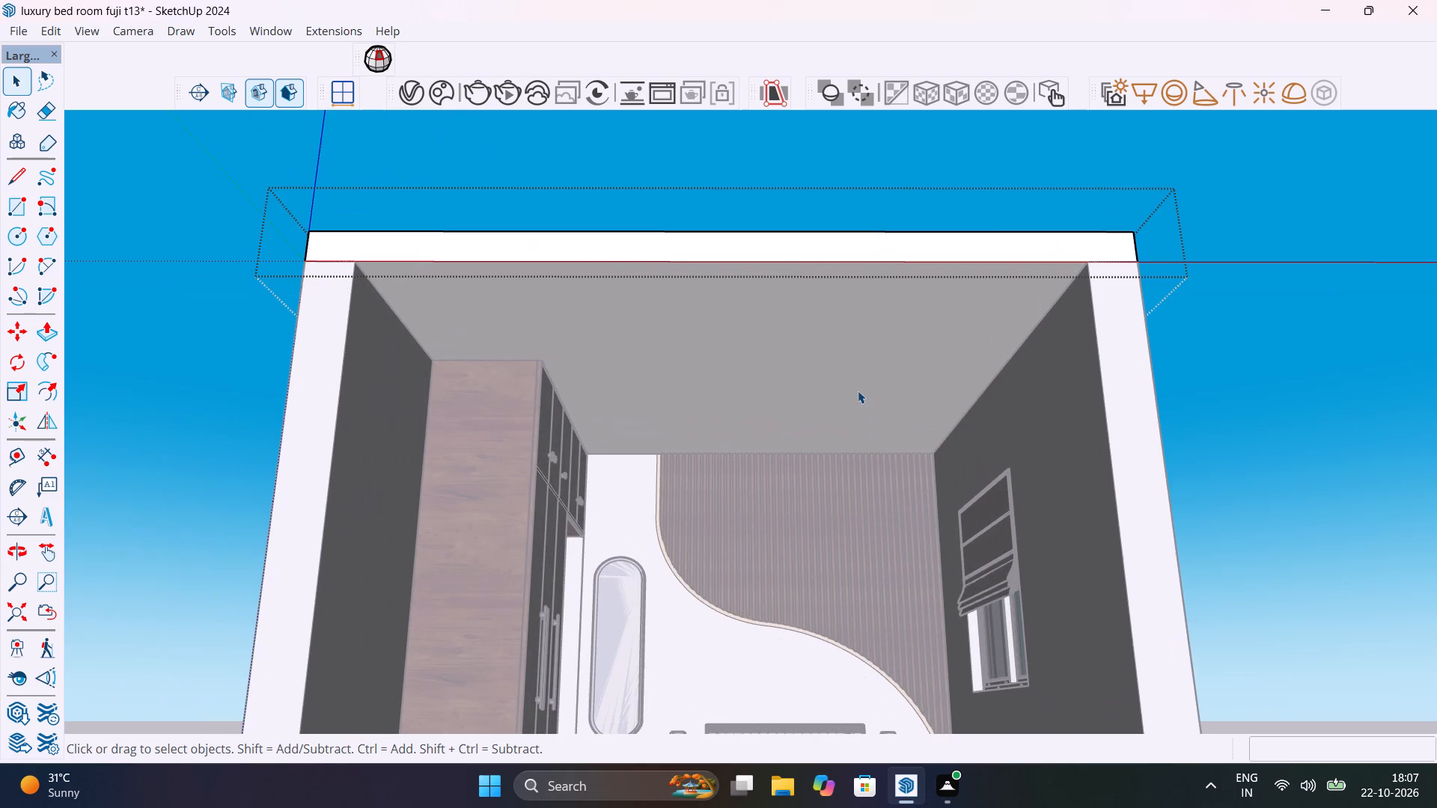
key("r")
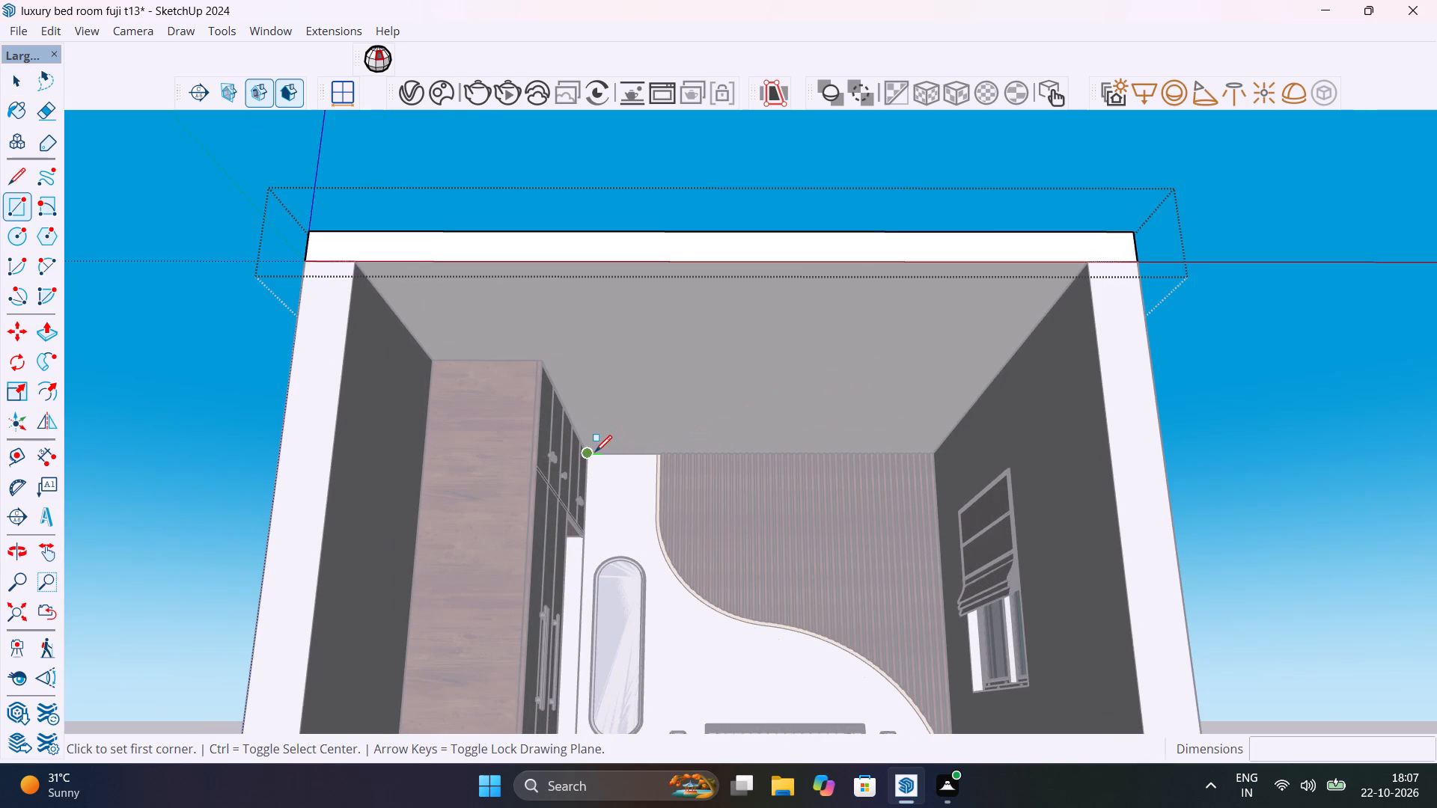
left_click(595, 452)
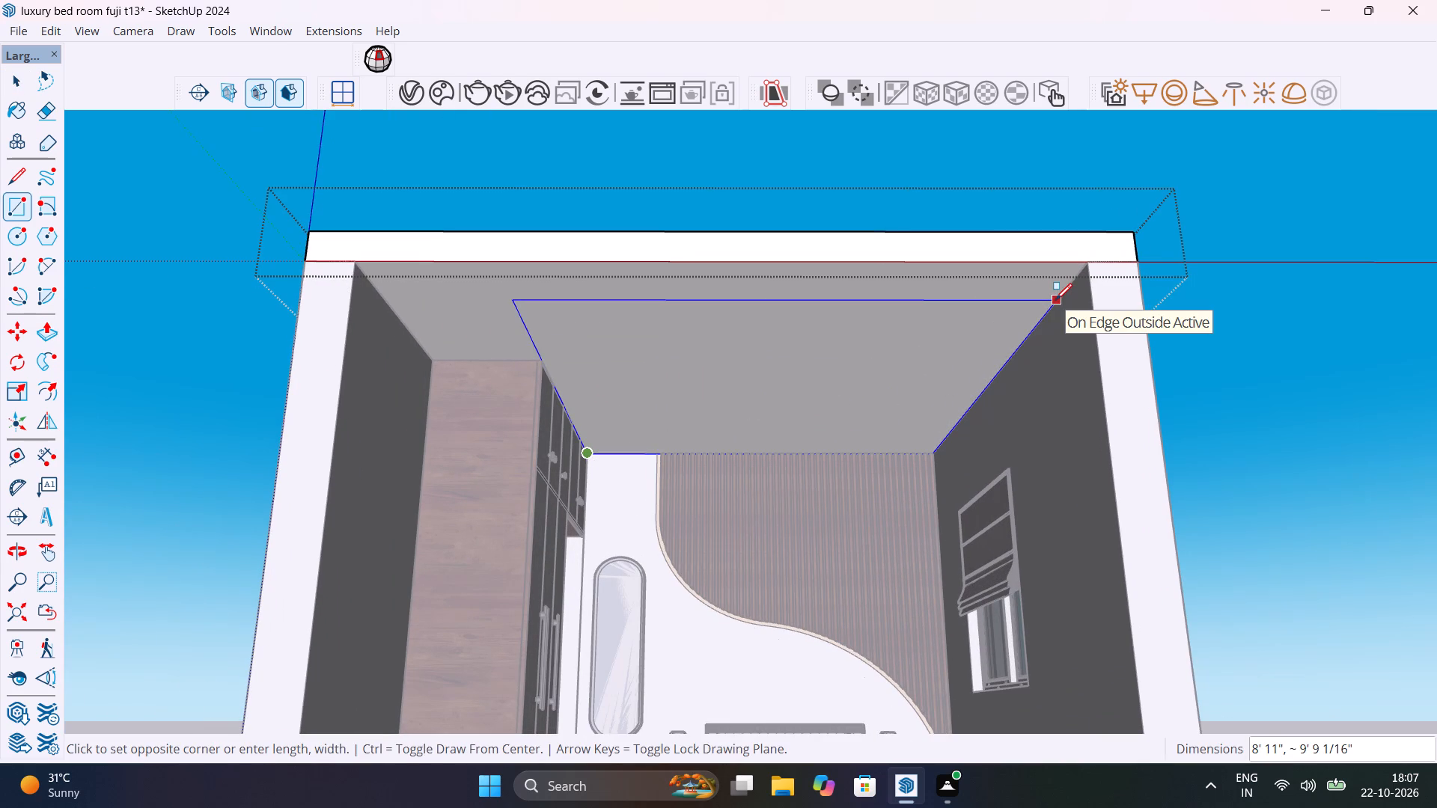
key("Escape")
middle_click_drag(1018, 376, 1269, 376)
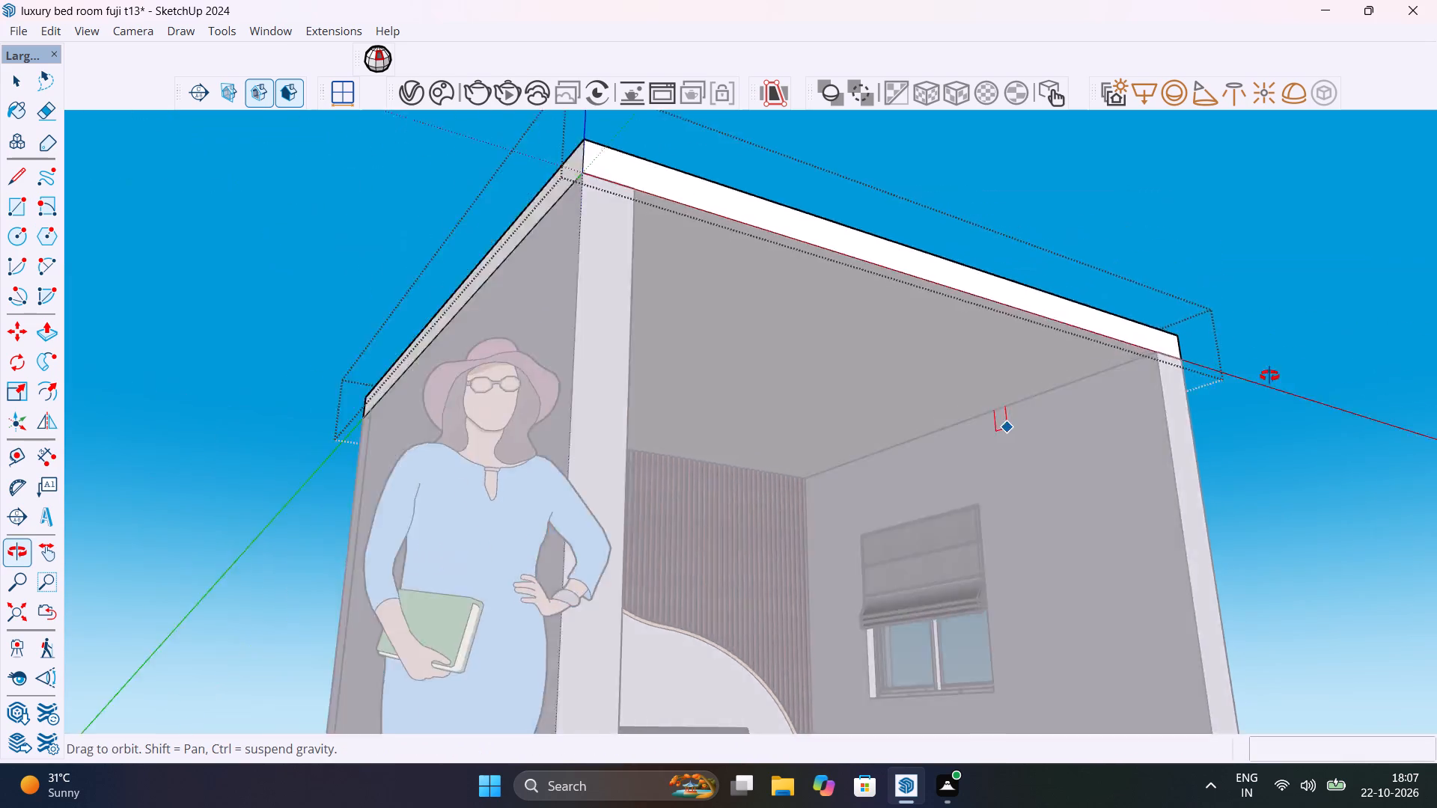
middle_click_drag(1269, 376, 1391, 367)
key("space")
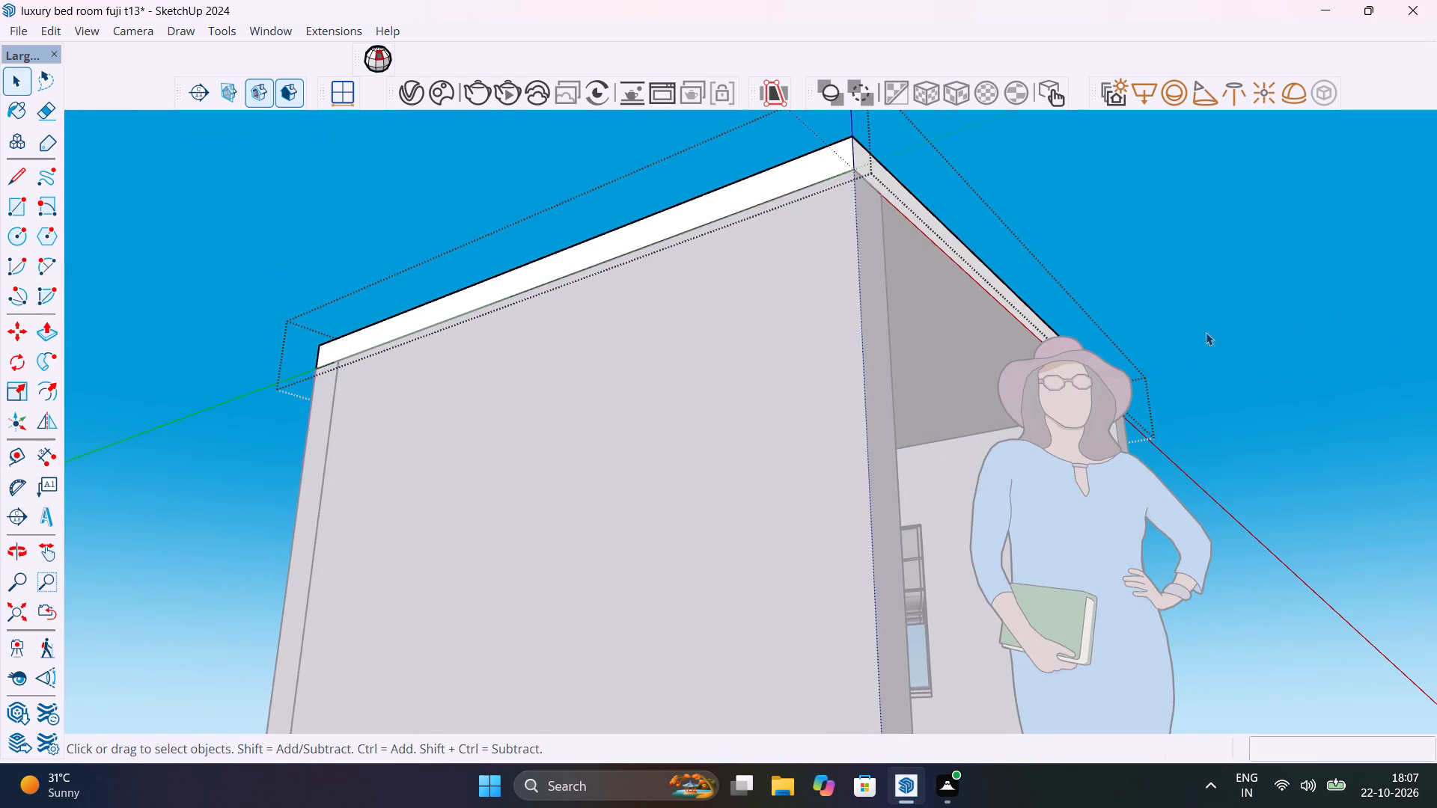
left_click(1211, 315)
Delete the standing woman scale figure in front of the room.
left_click(1104, 440)
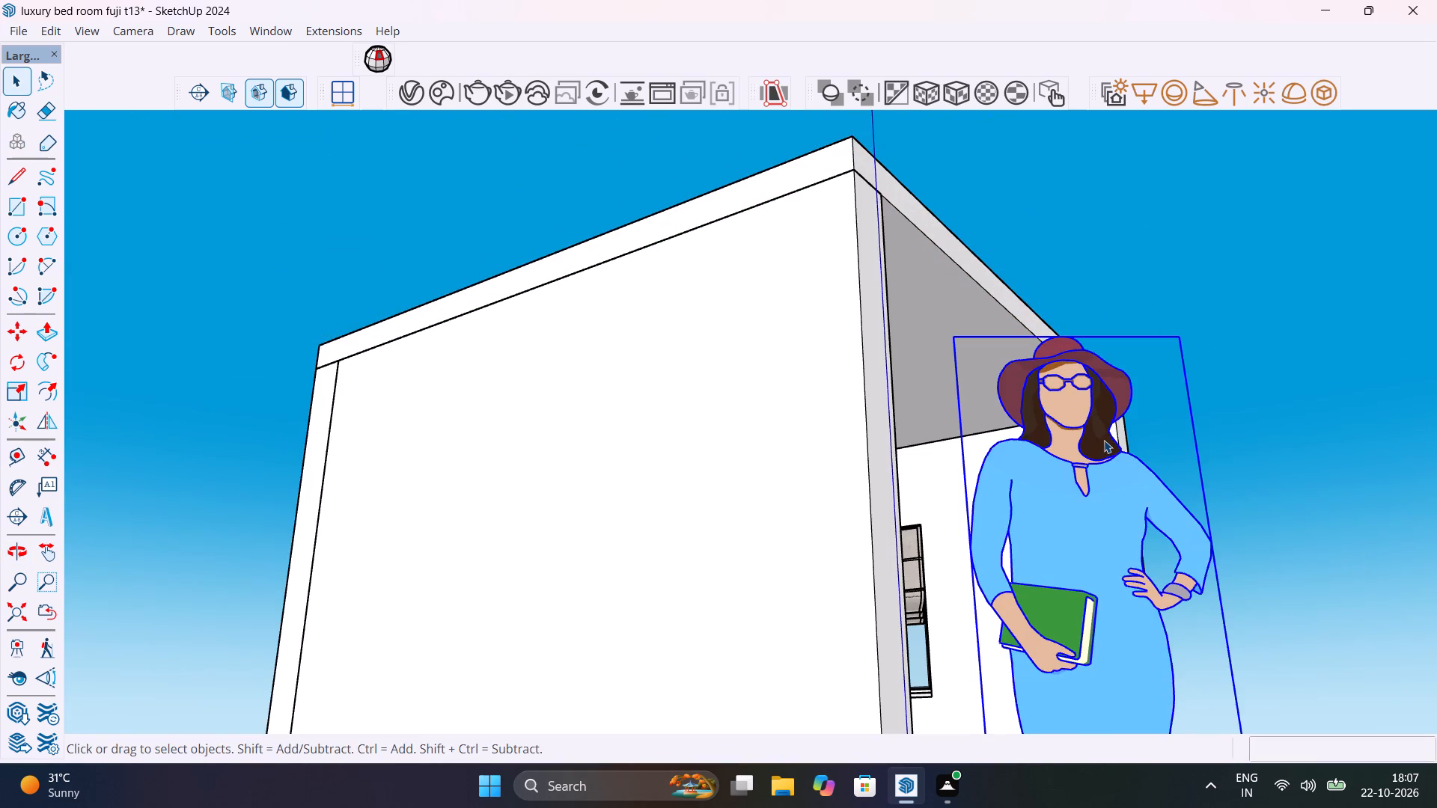
key("Delete")
Place a guide line on the ceiling's underside, 9" in from its lower edge at the open front.
scroll(1076, 371, "up", 4)
key("t")
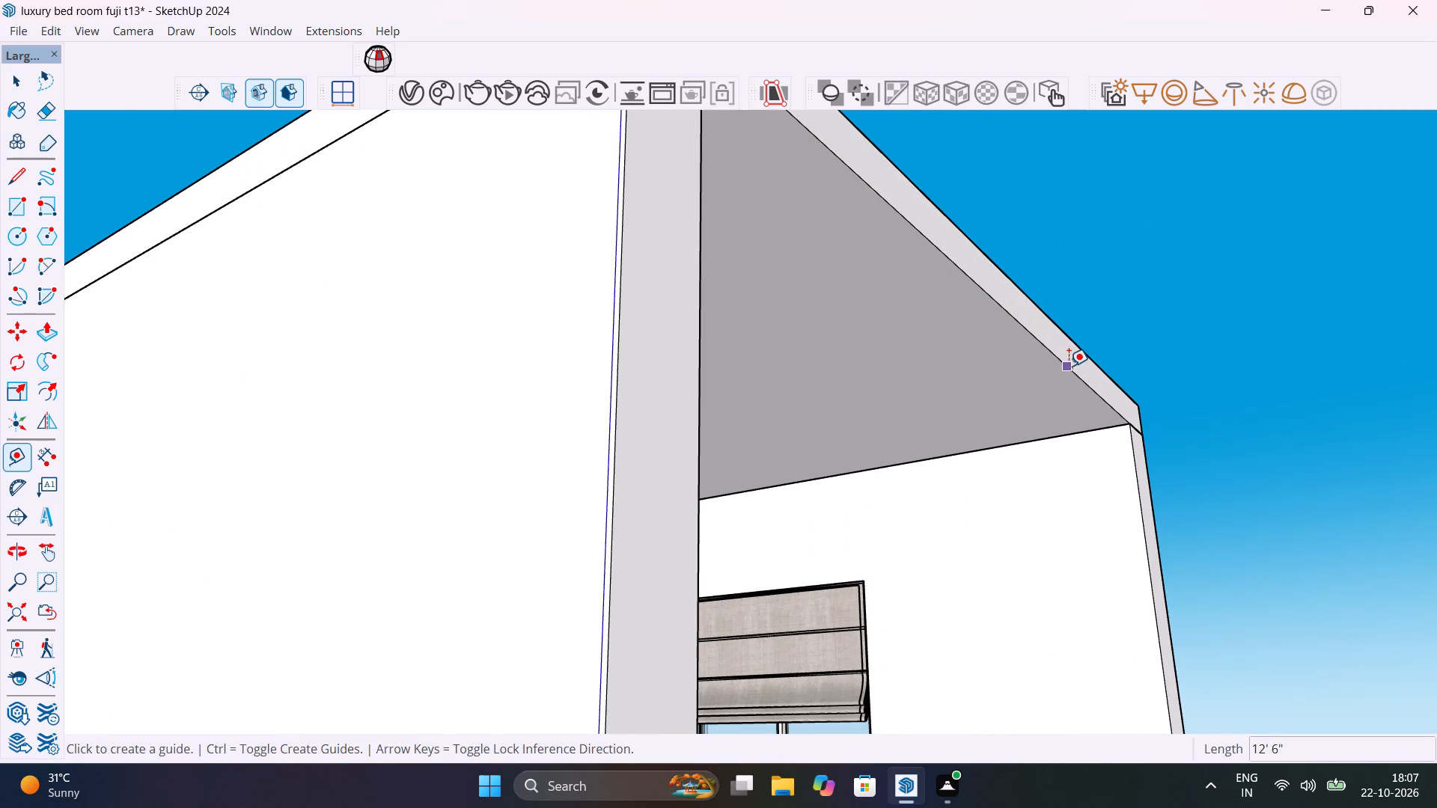
left_click(1069, 364)
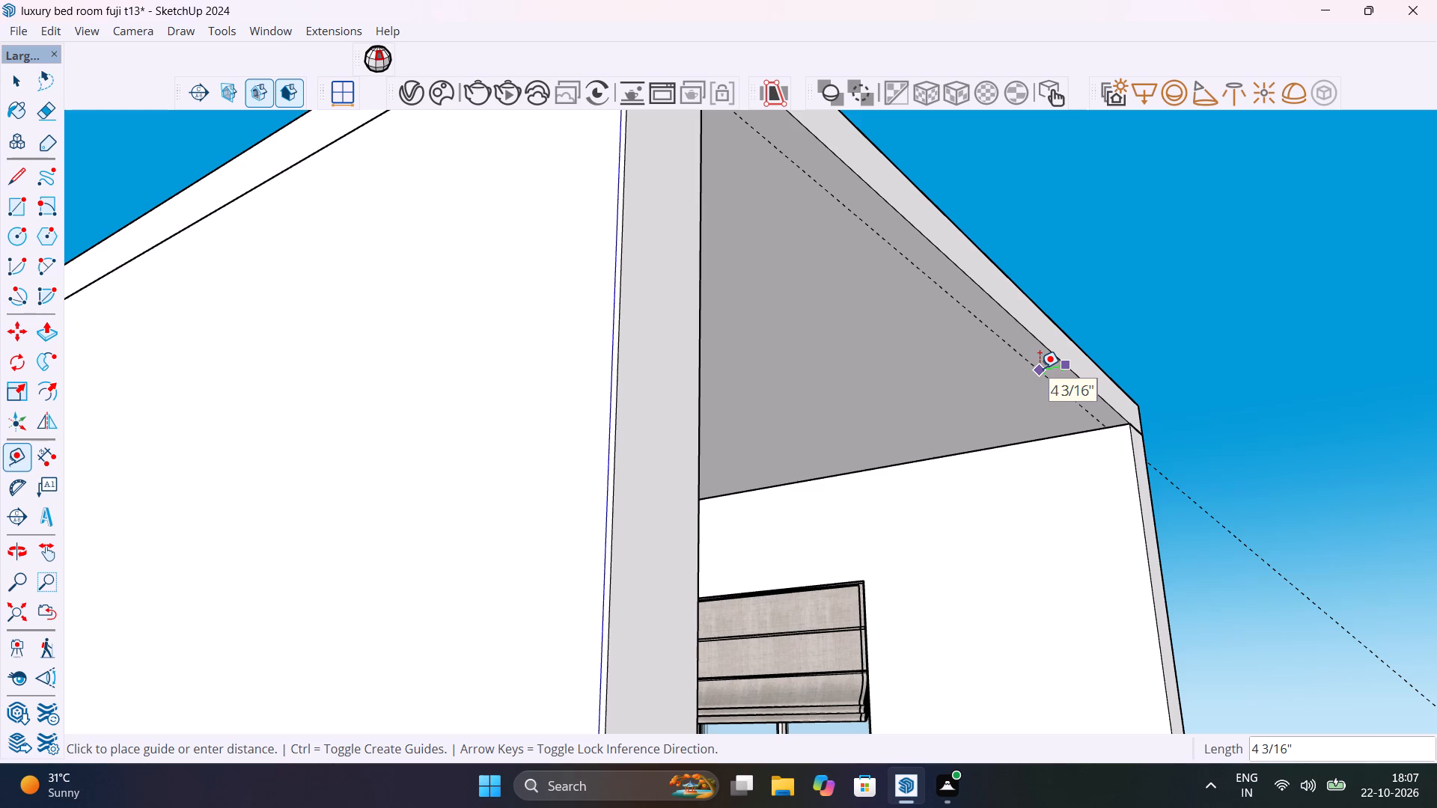
type("9\"")
key("Return")
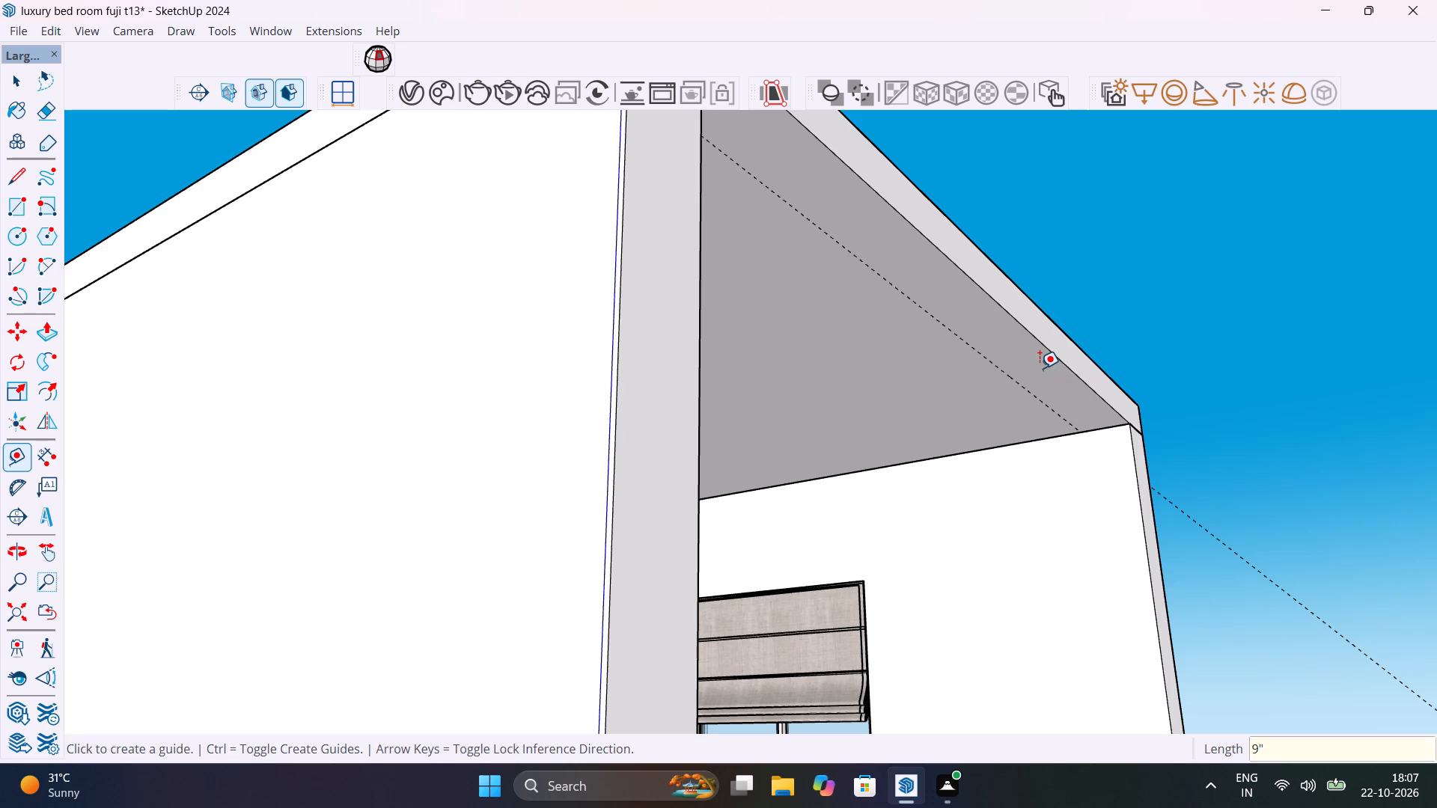
Draw an 8' 11" by 10' 5" rectangle on the ceiling's underside, from the wardrobe's back corner to the guide at the window wall.
key("space")
middle_click_drag(1124, 307, 824, 316)
double_click(826, 335)
middle_click_drag(829, 352, 811, 281)
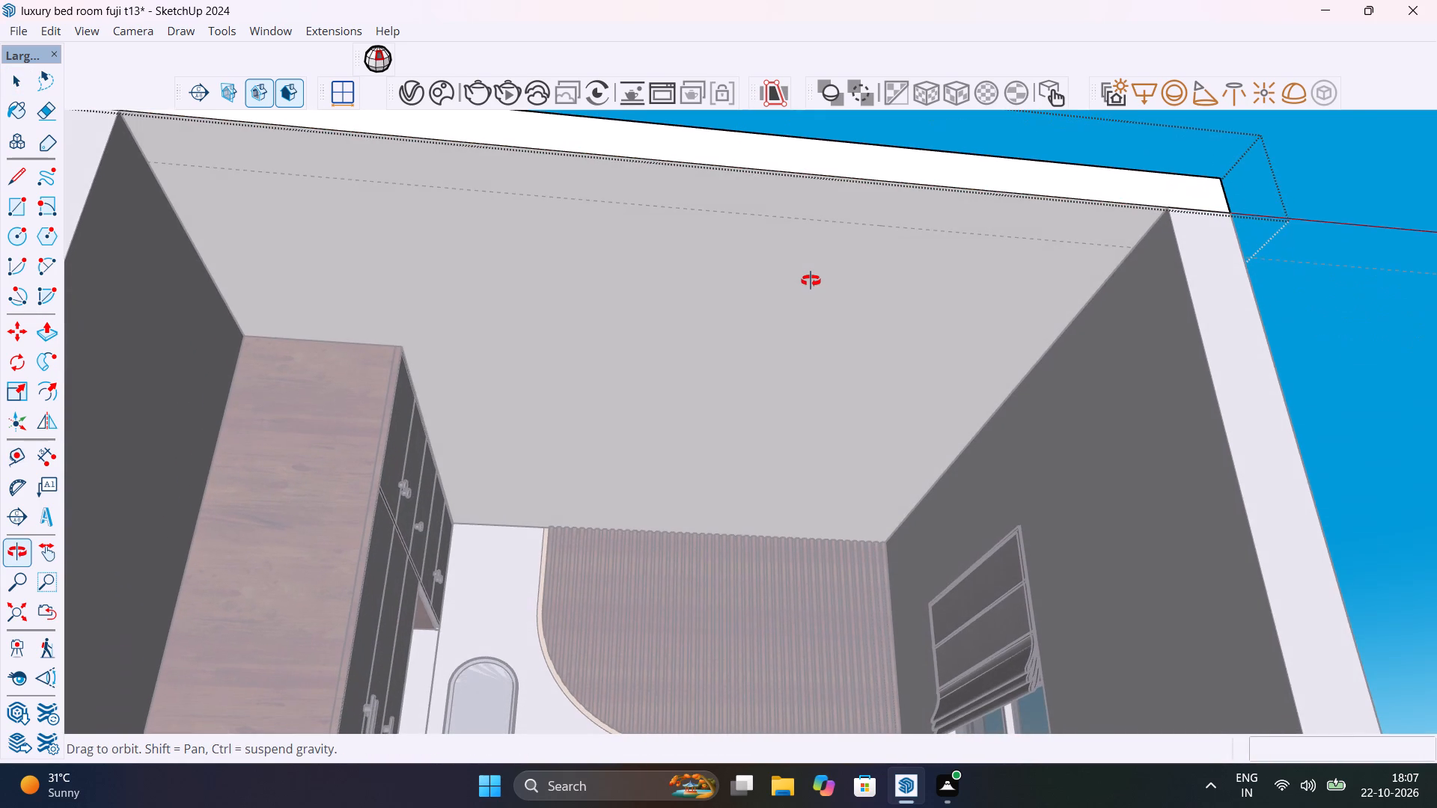
middle_click_drag(811, 281, 826, 363)
key("r")
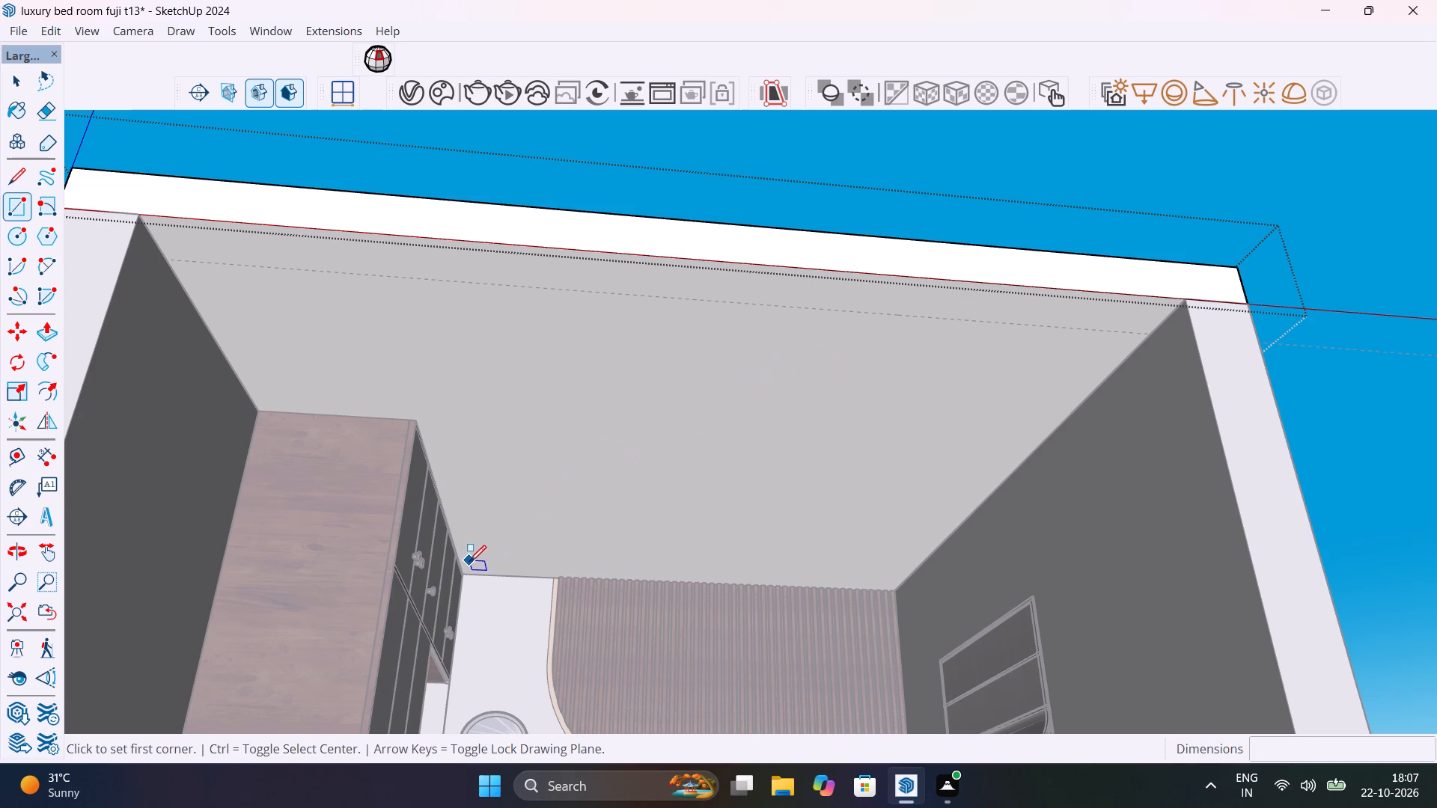
left_click(466, 572)
scroll(693, 509, "up", 1)
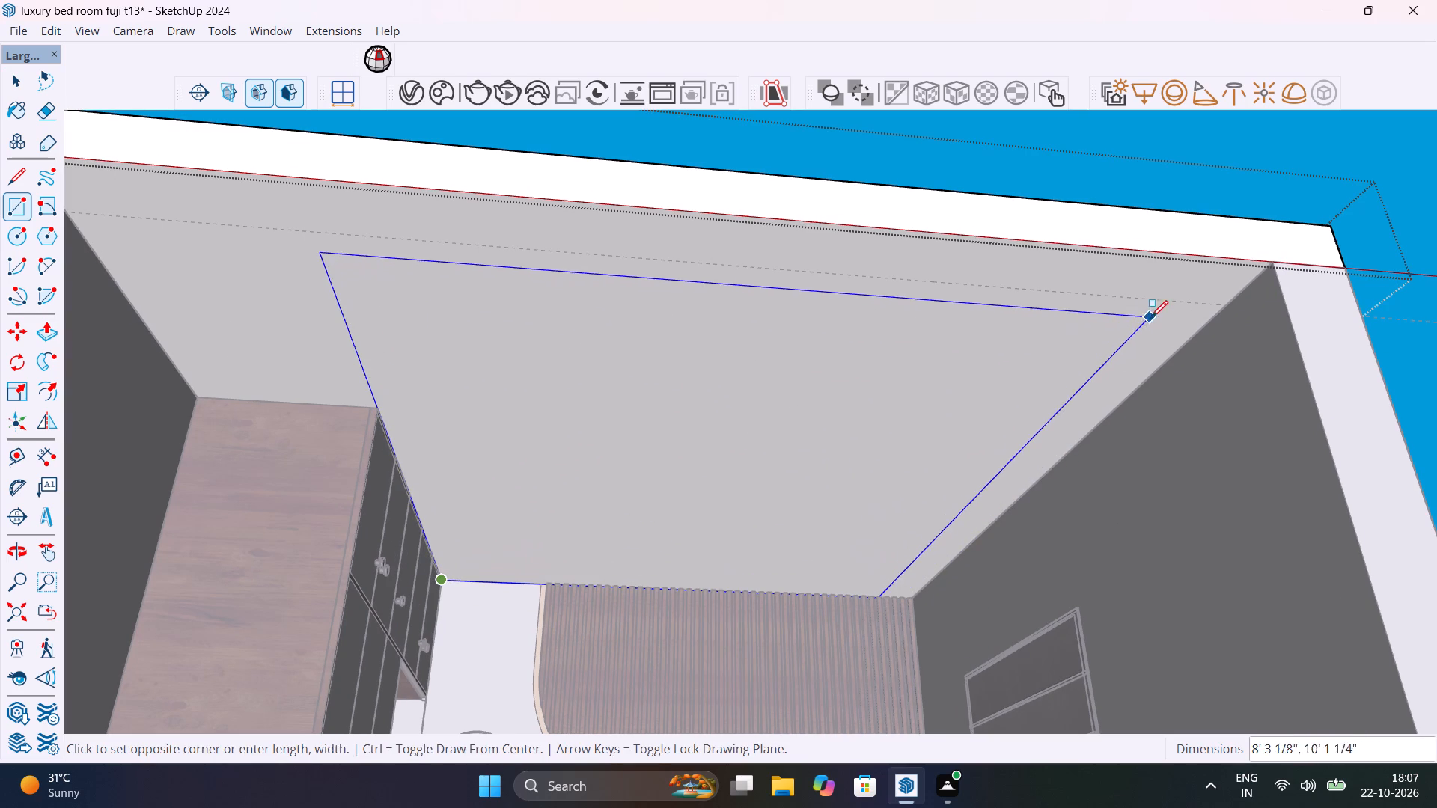
left_click(1224, 303)
scroll(894, 501, "down", 3)
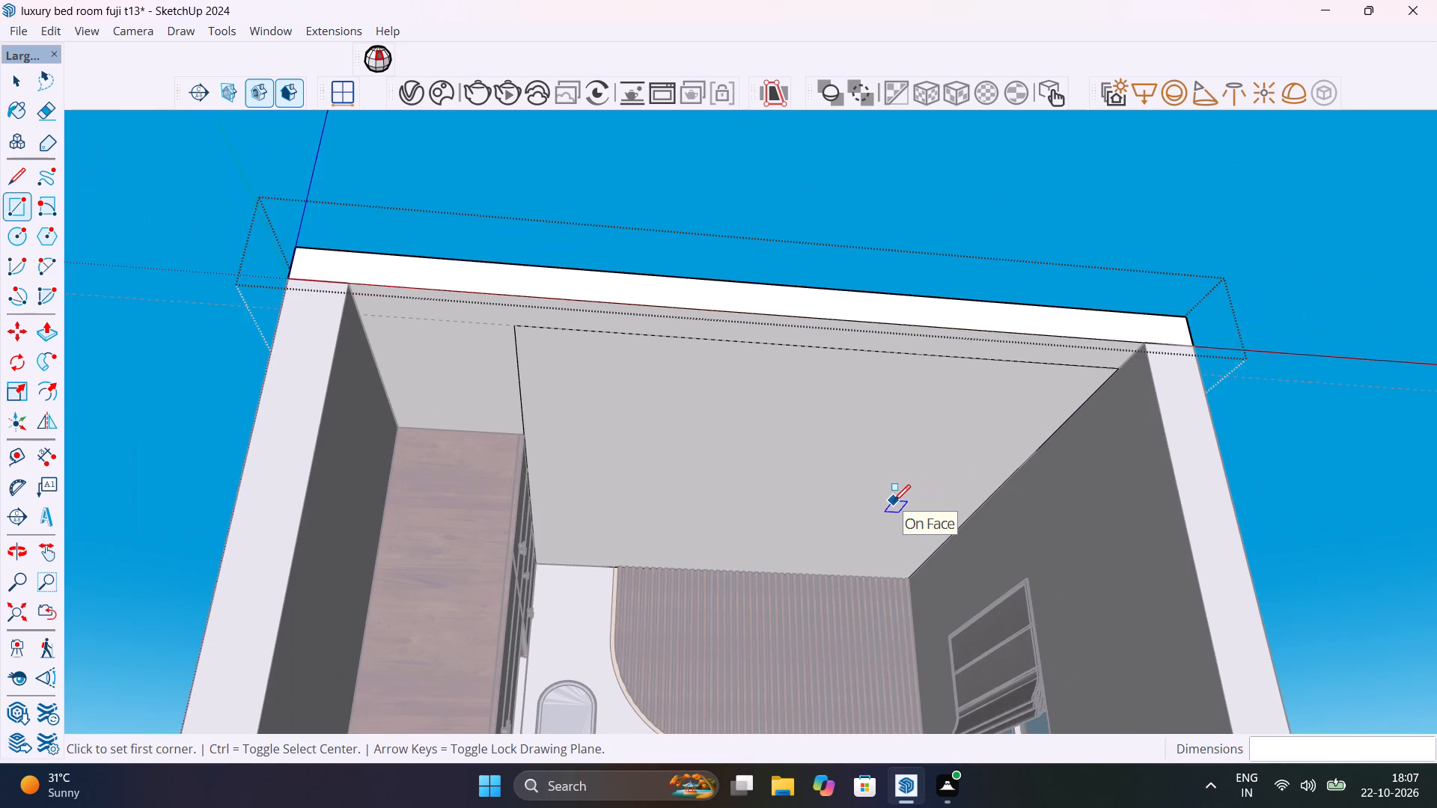
Offset the ceiling rectangle inward to form a smaller outline nested inside it.
key("space")
type("F")
left_click_drag(987, 496, 980, 493)
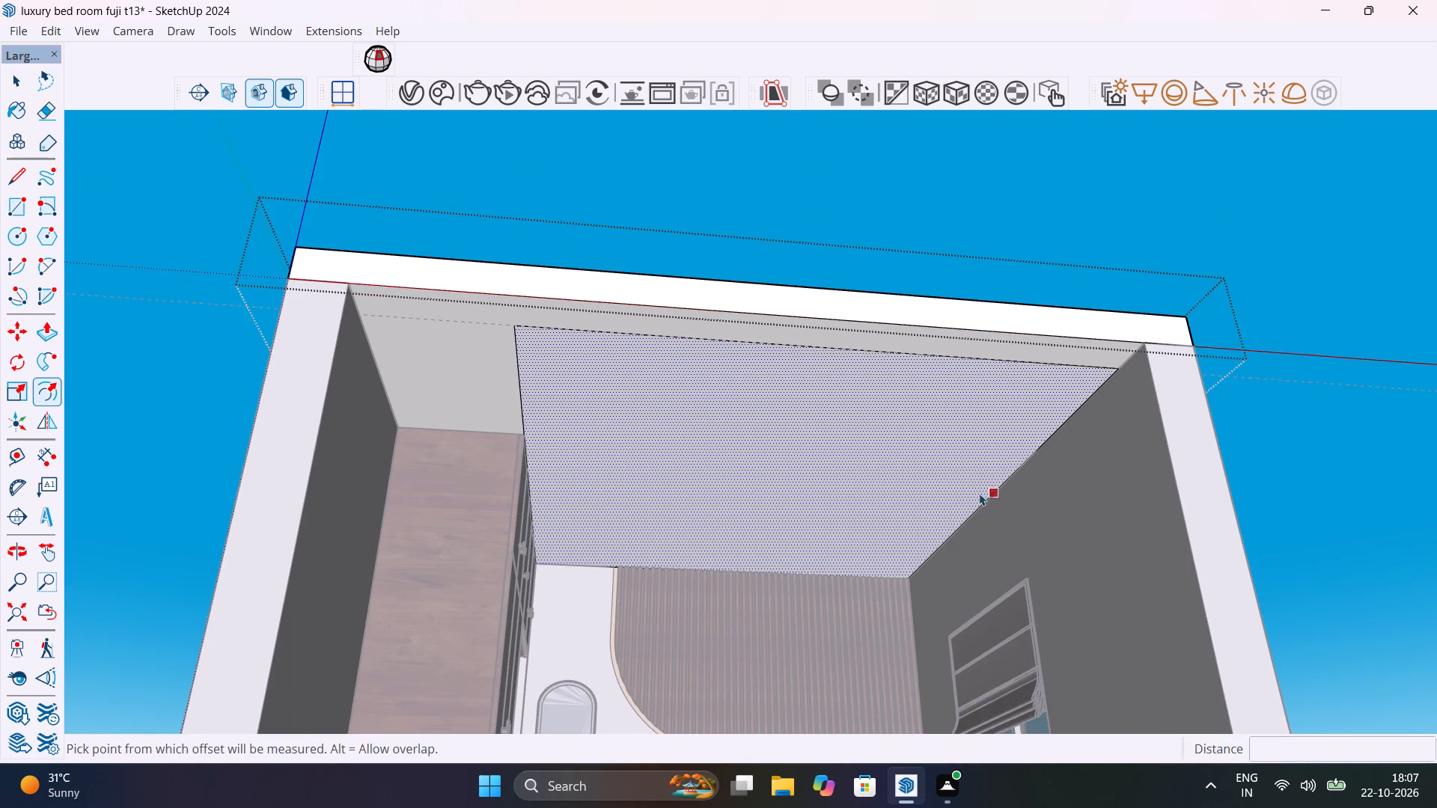
left_click_drag(980, 493, 954, 487)
key("Escape")
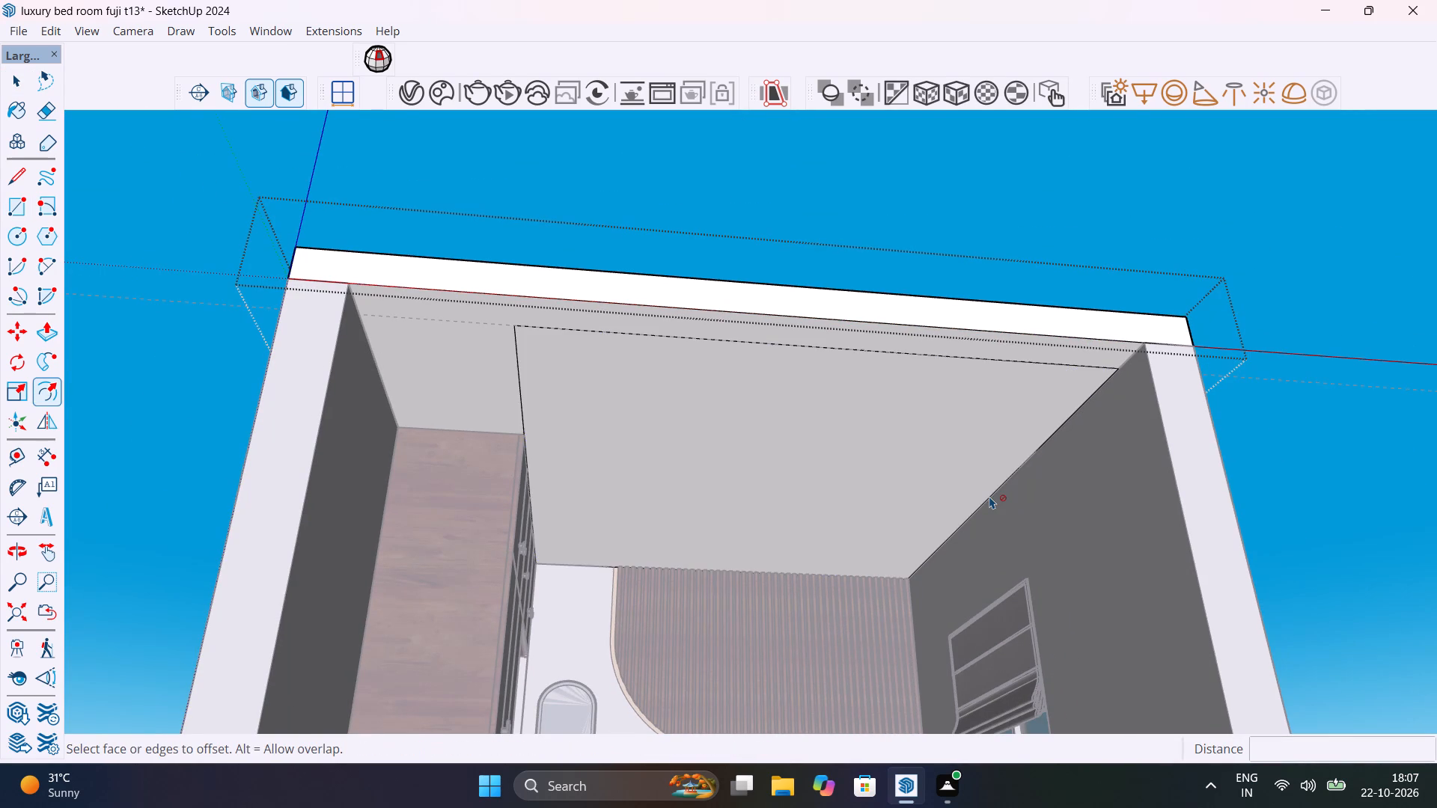
left_click_drag(985, 483, 959, 476)
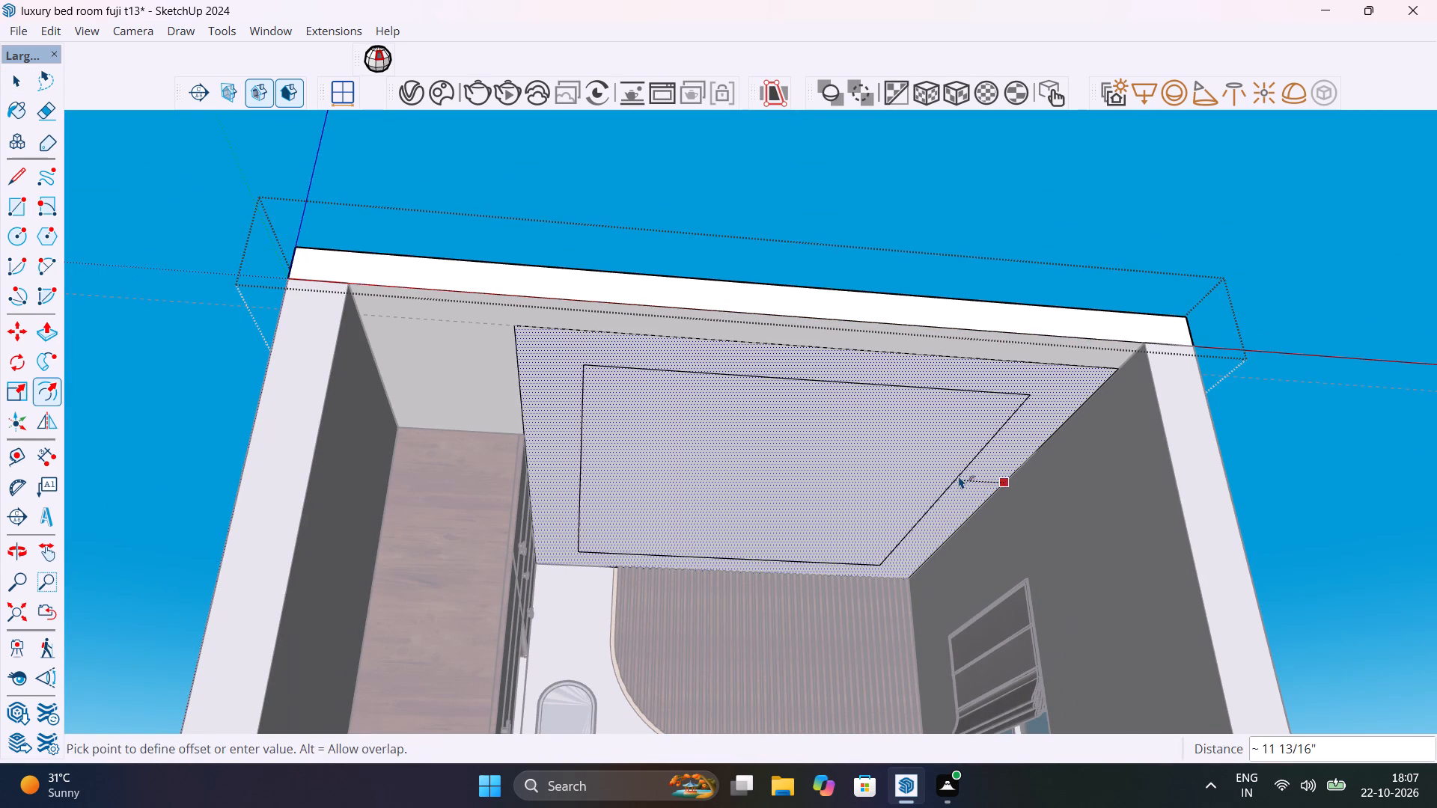
left_click_drag(959, 476, 948, 468)
middle_click_drag(882, 511, 916, 606)
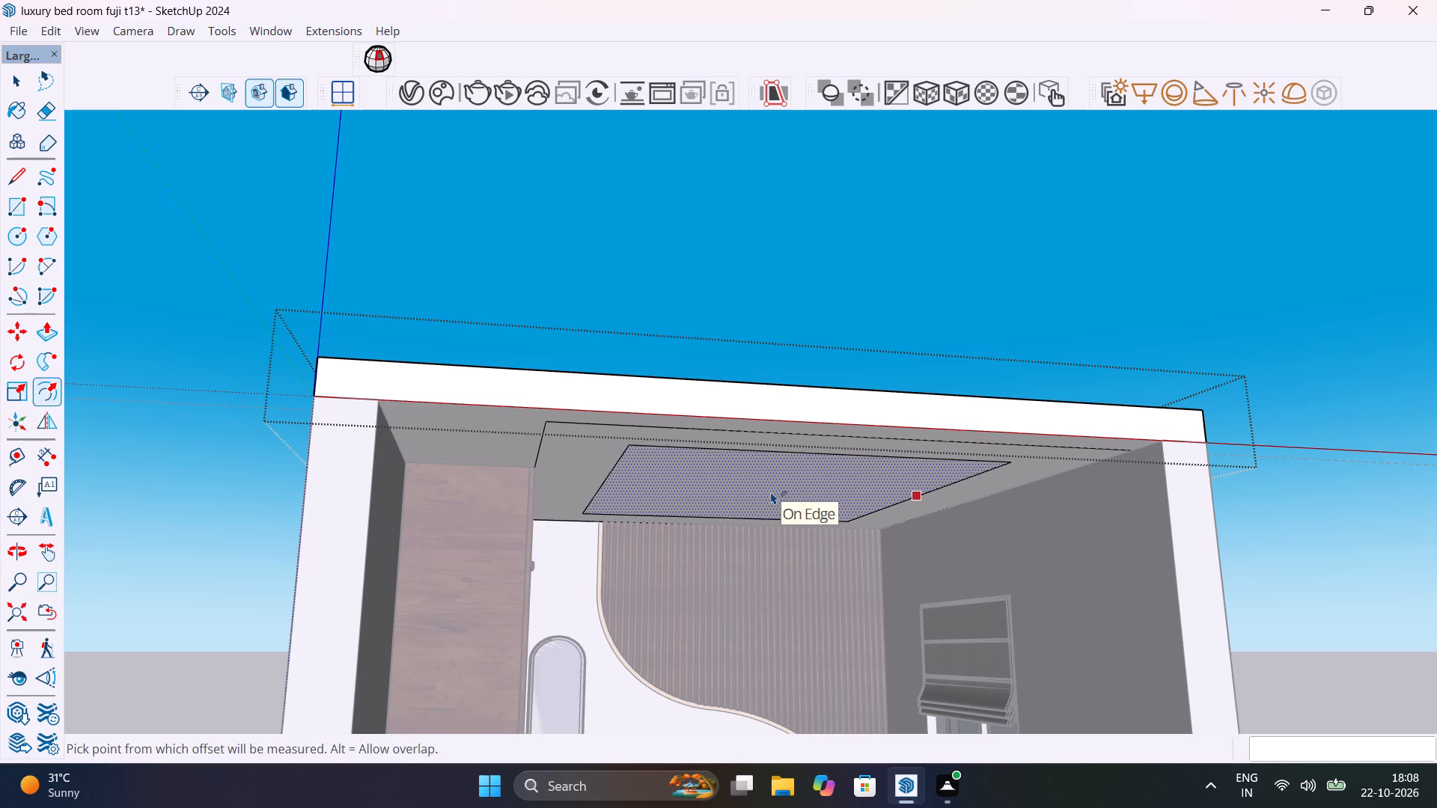
key("space")
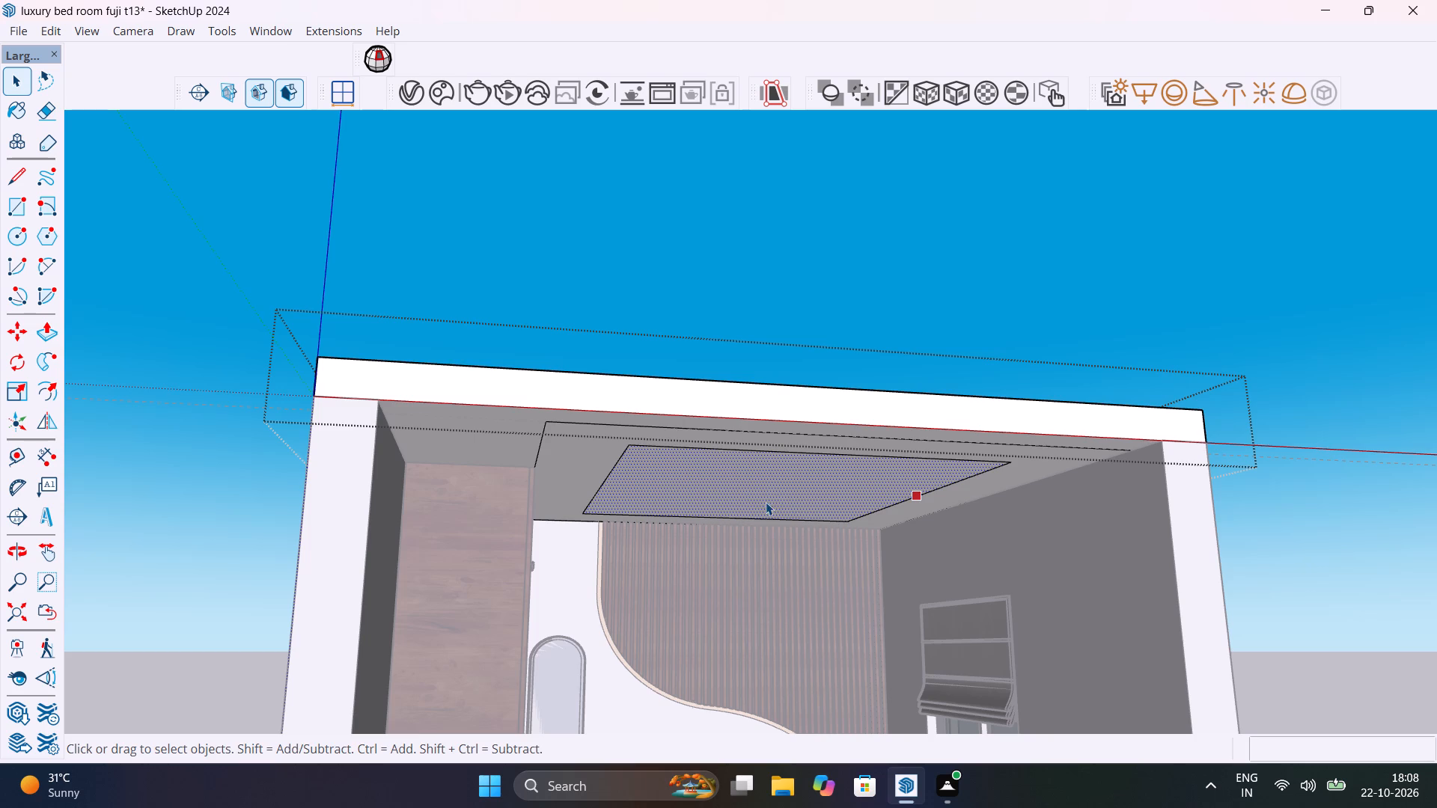
Offset the inner ceiling outline 1' inward to form a second nested rectangle.
middle_click_drag(790, 523, 718, 422)
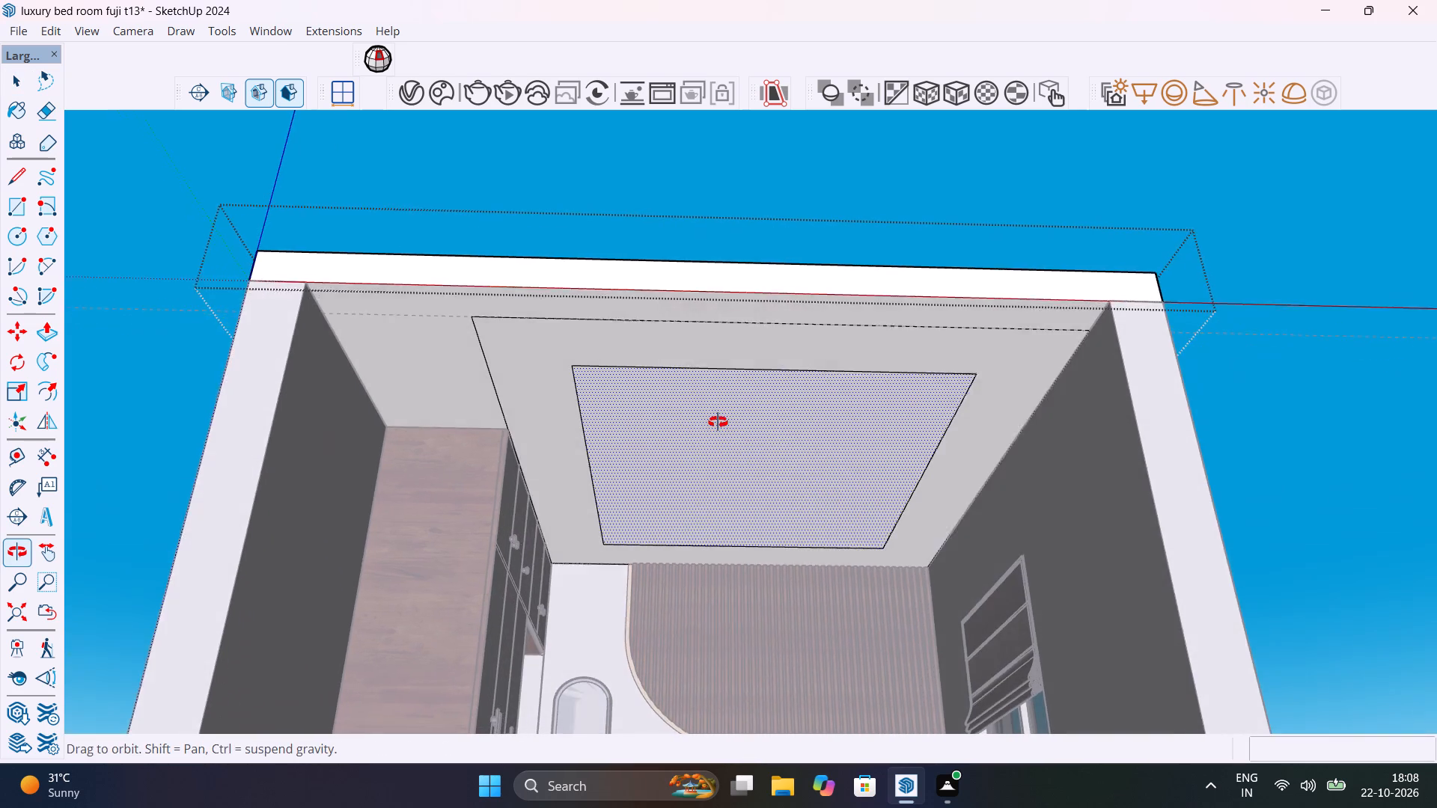
middle_click_drag(718, 422, 718, 414)
scroll(718, 414, "up", 1)
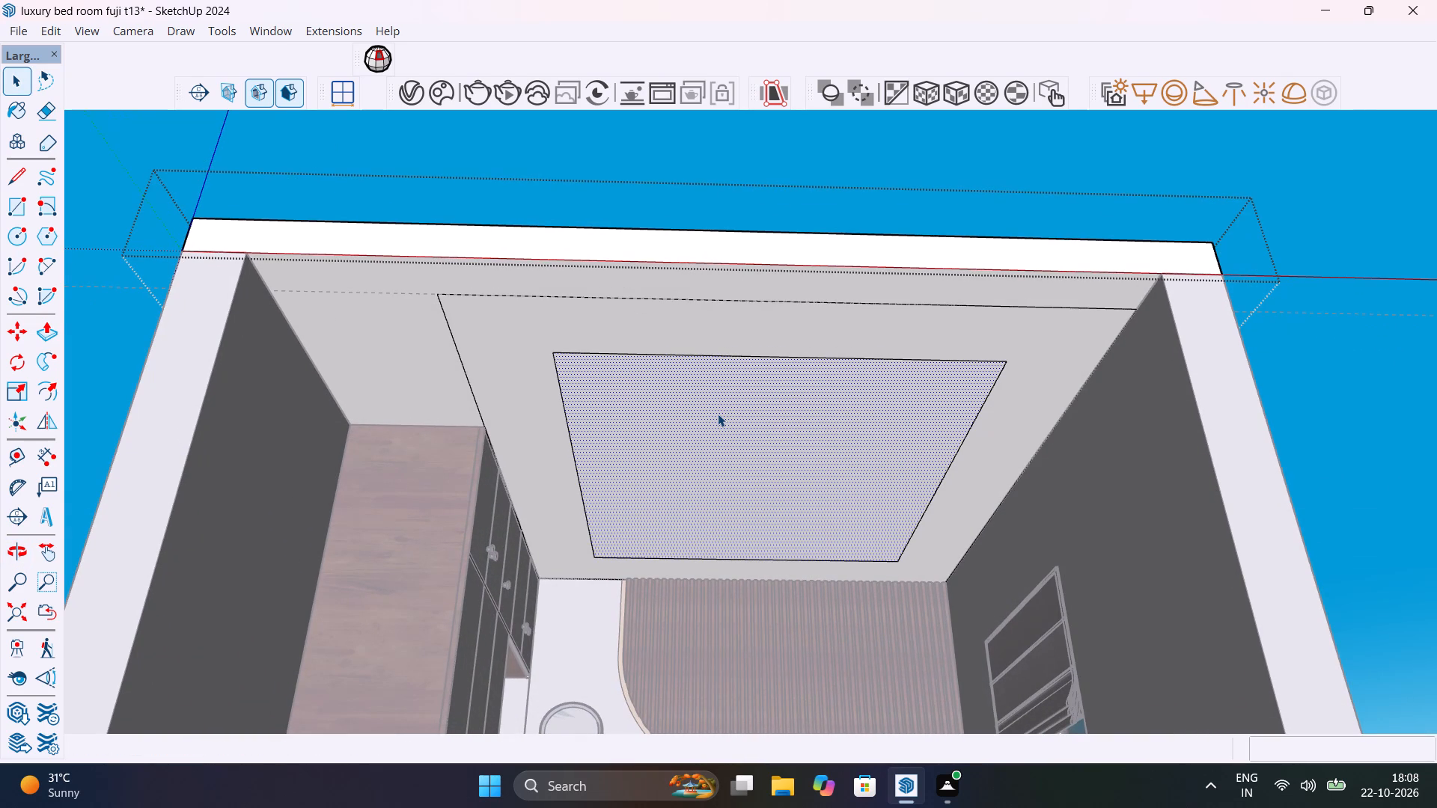
key("f")
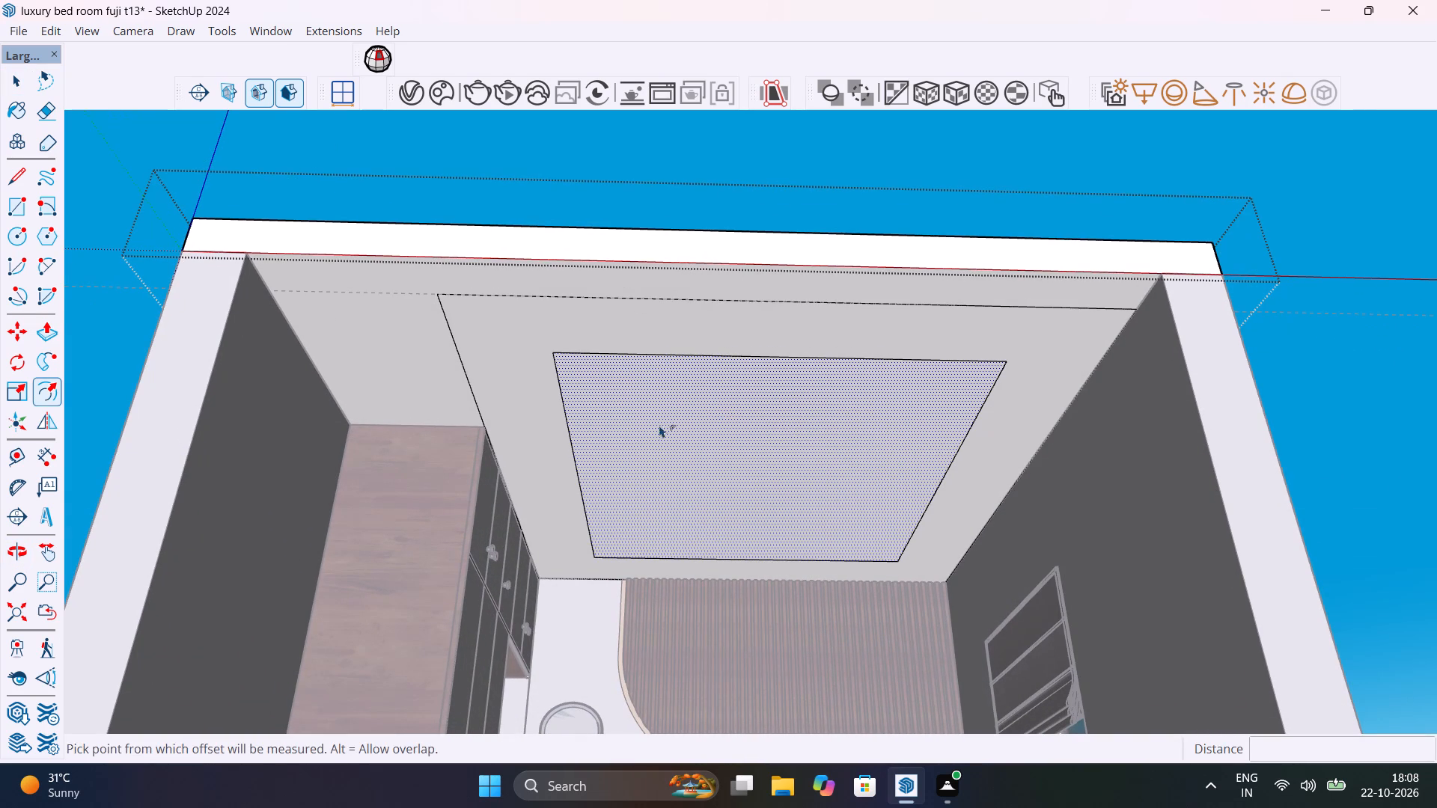
left_click_drag(582, 441, 606, 445)
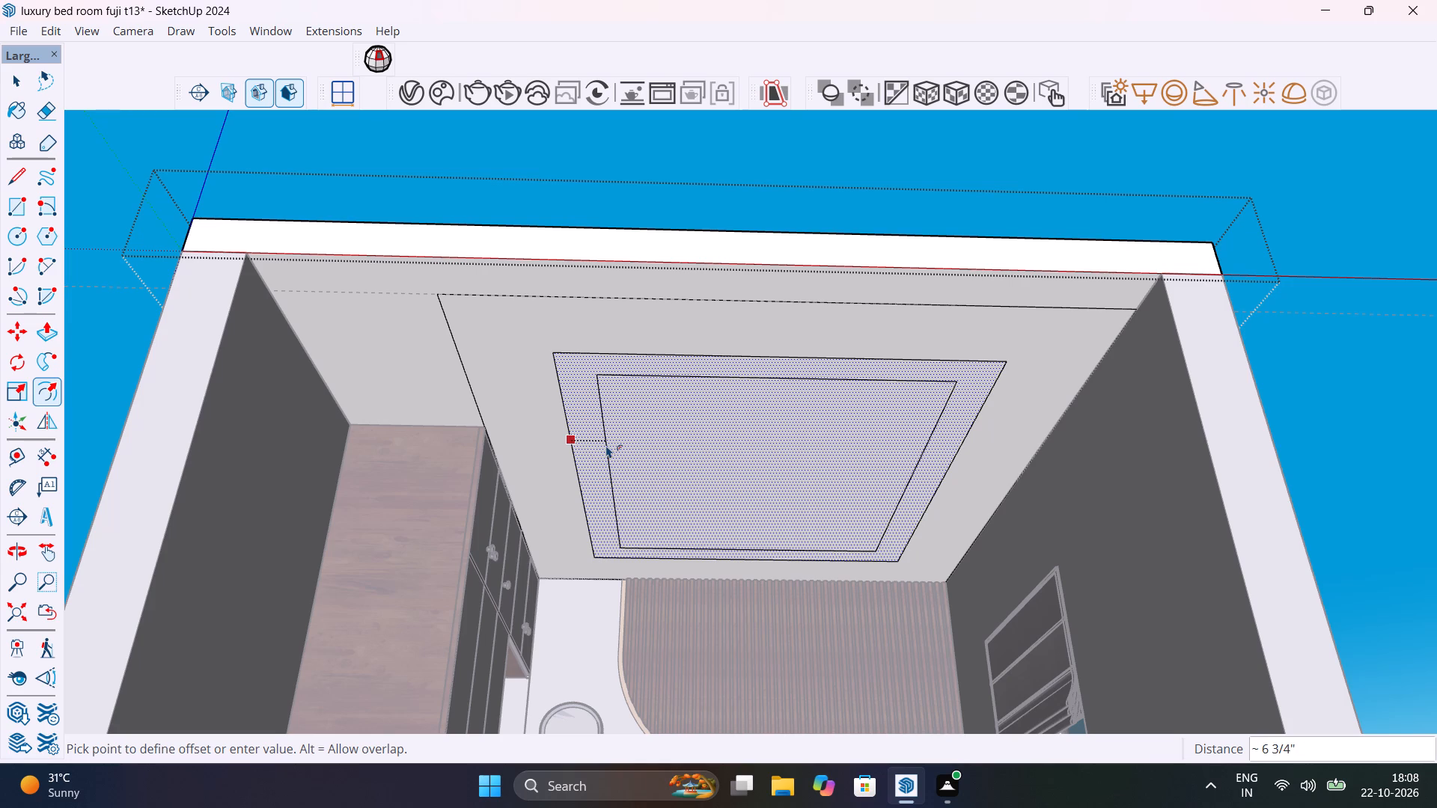
left_click_drag(606, 445, 607, 445)
key("1")
key("apostrophe")
key("Return")
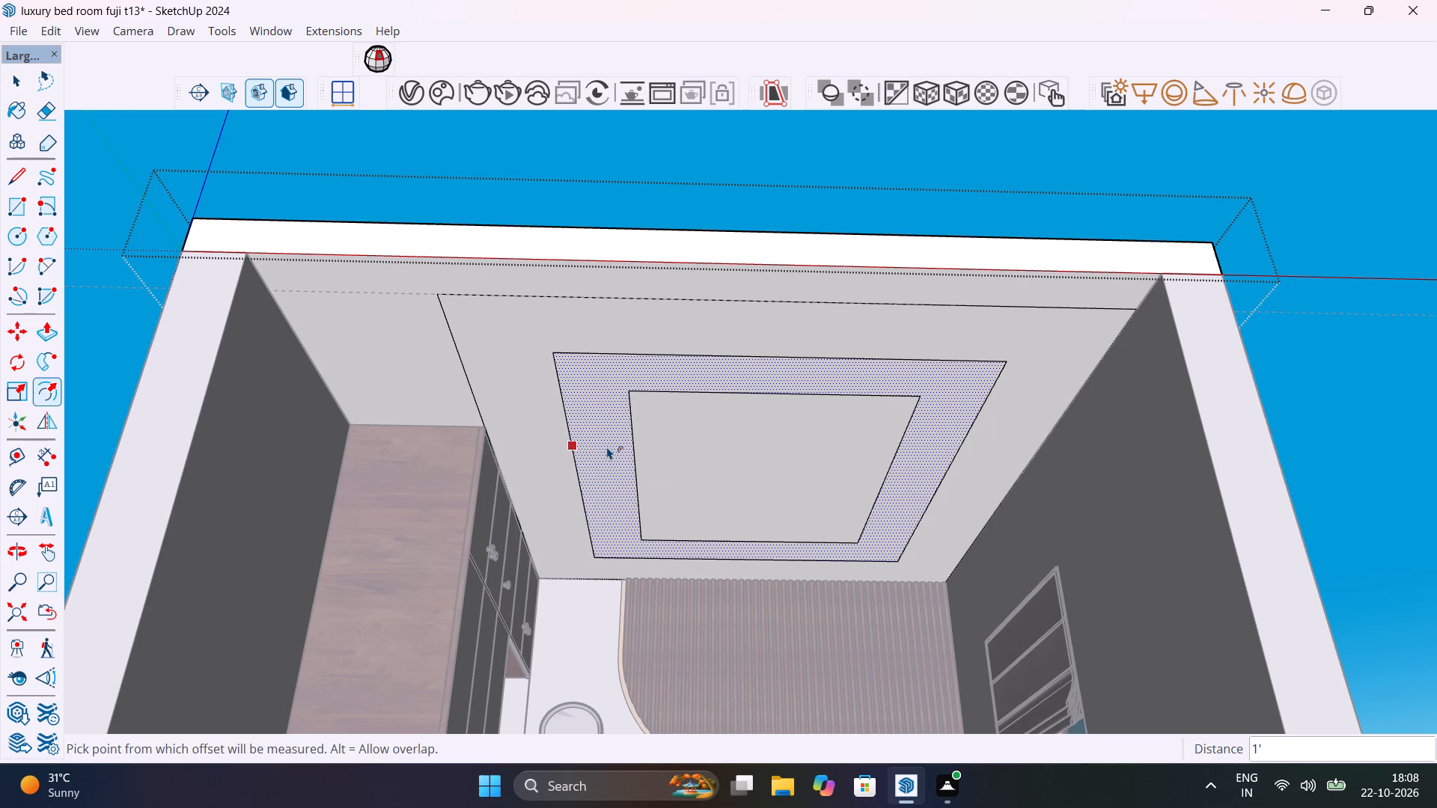
key("Escape")
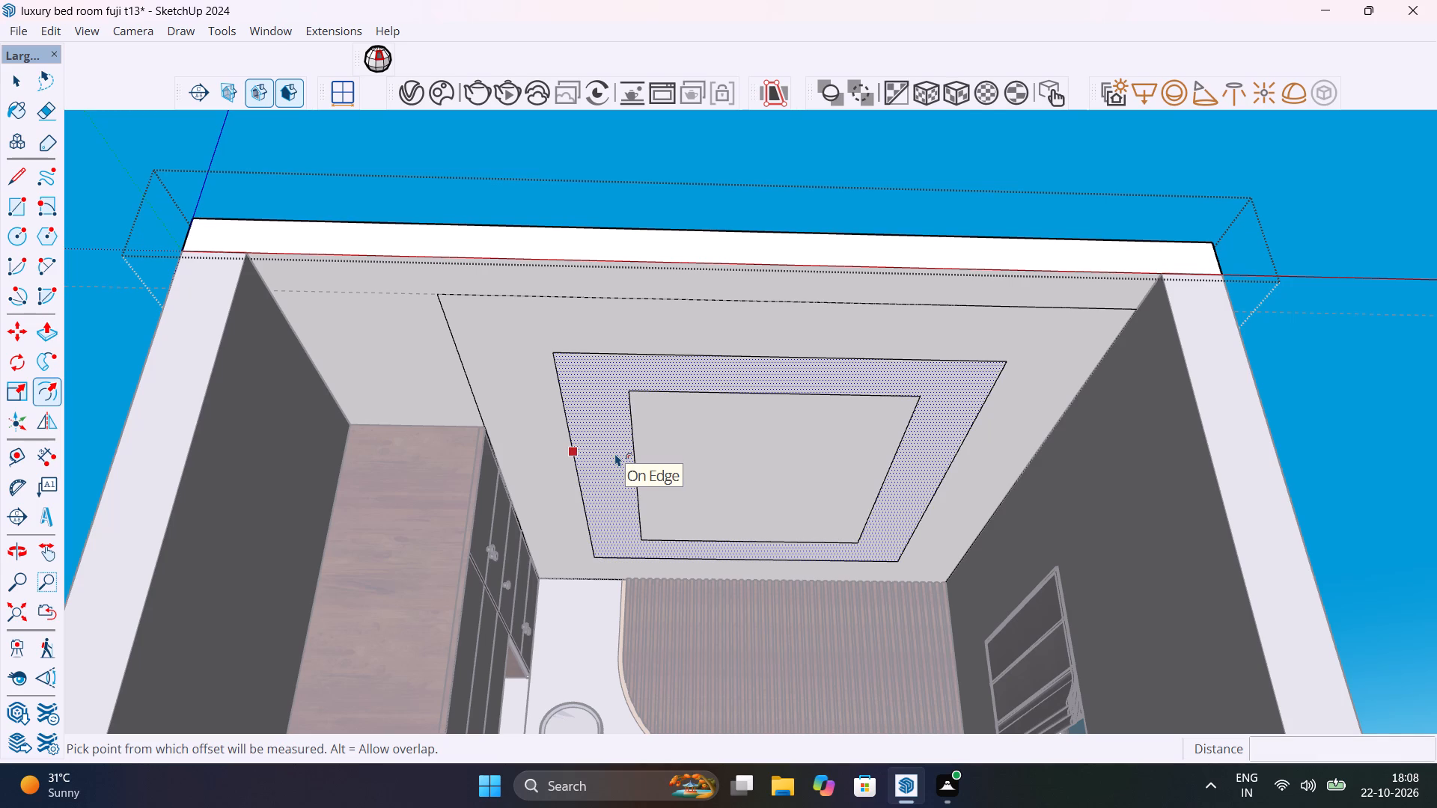
key("space")
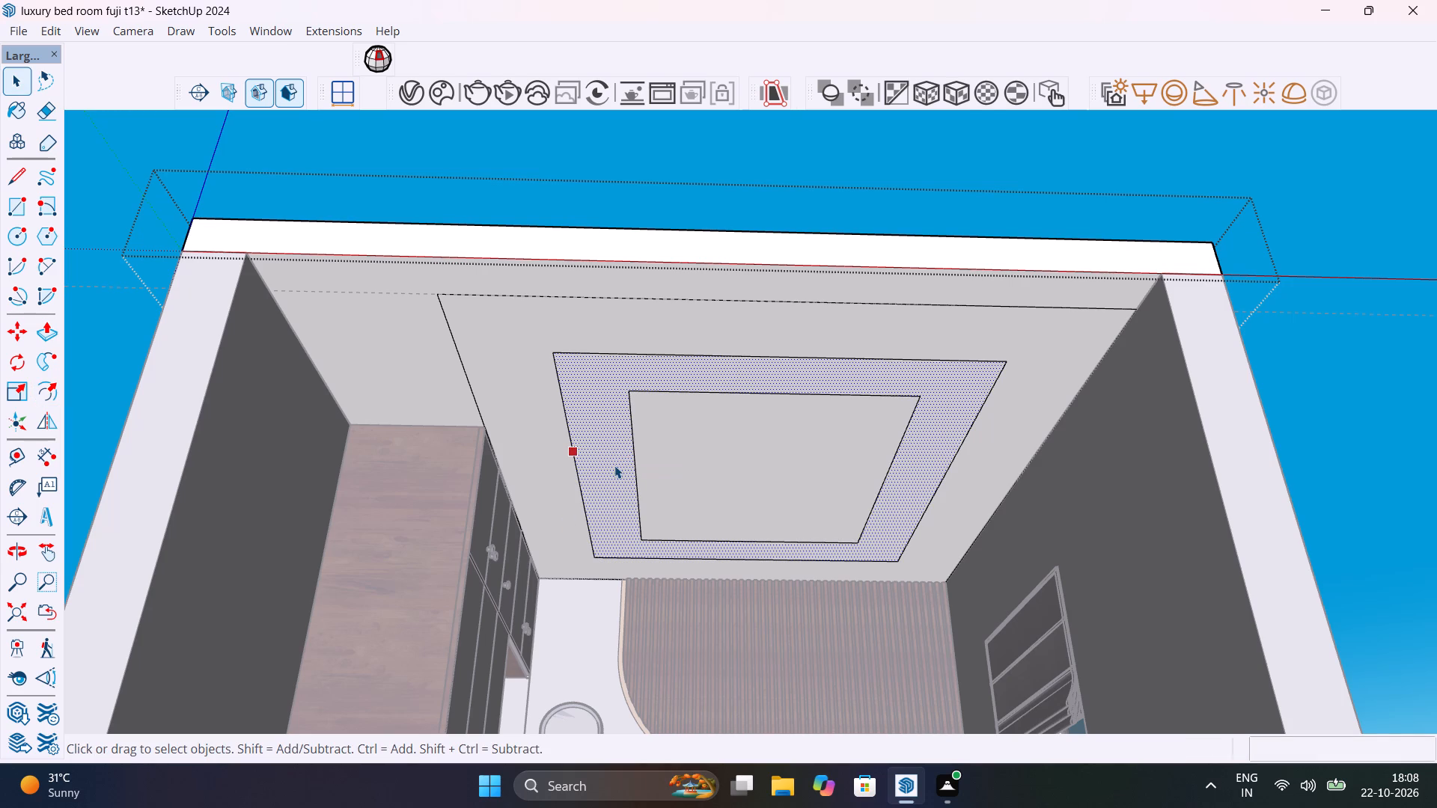
key("Escape")
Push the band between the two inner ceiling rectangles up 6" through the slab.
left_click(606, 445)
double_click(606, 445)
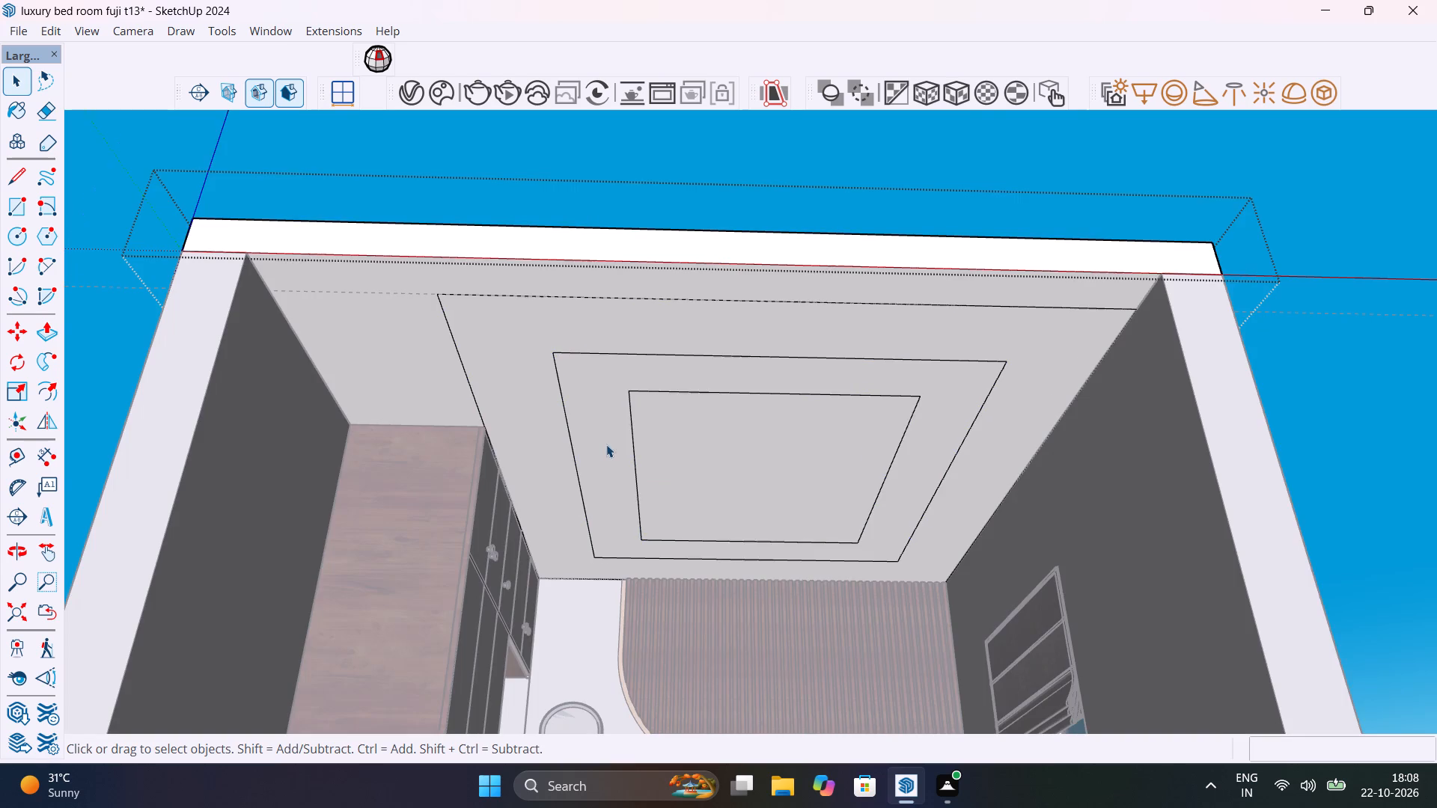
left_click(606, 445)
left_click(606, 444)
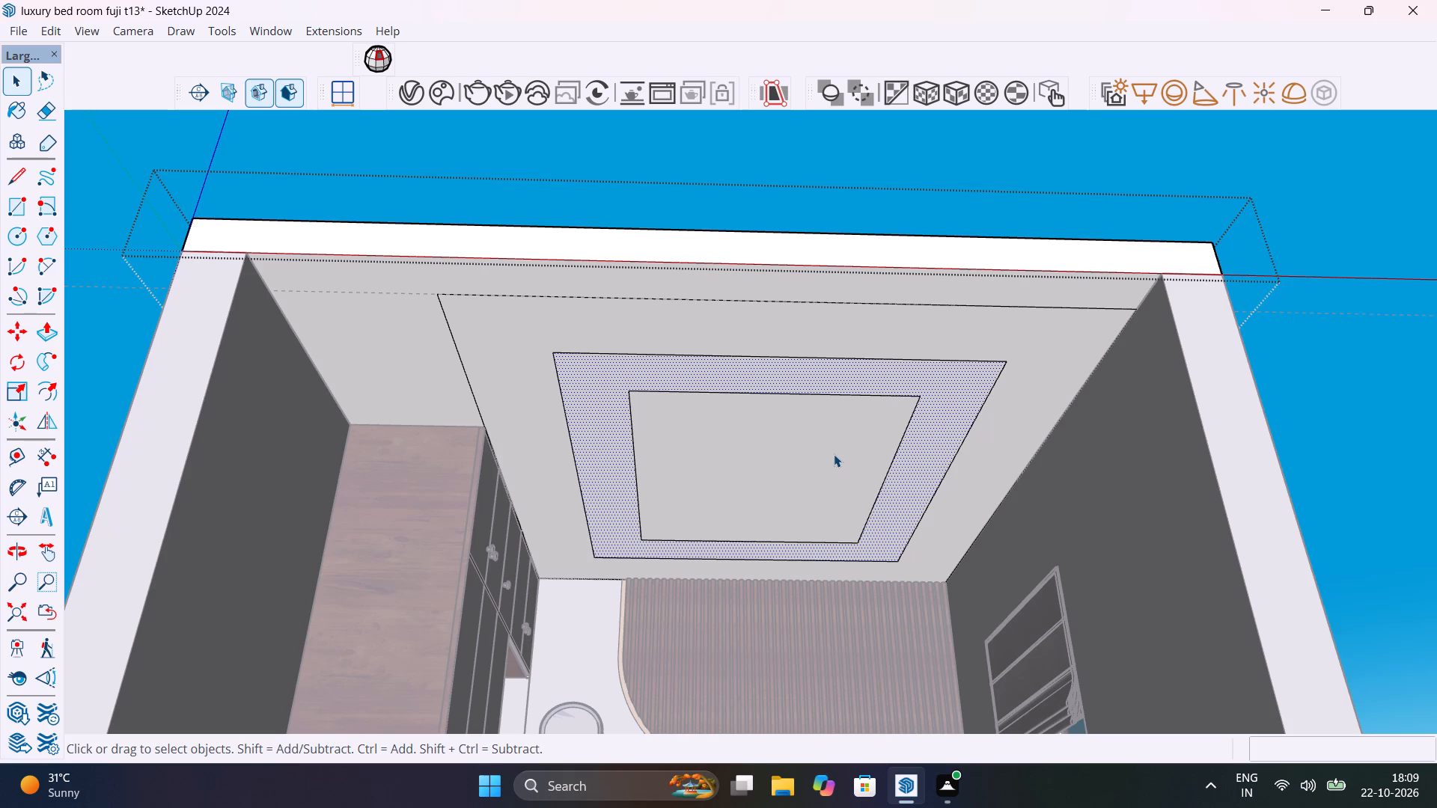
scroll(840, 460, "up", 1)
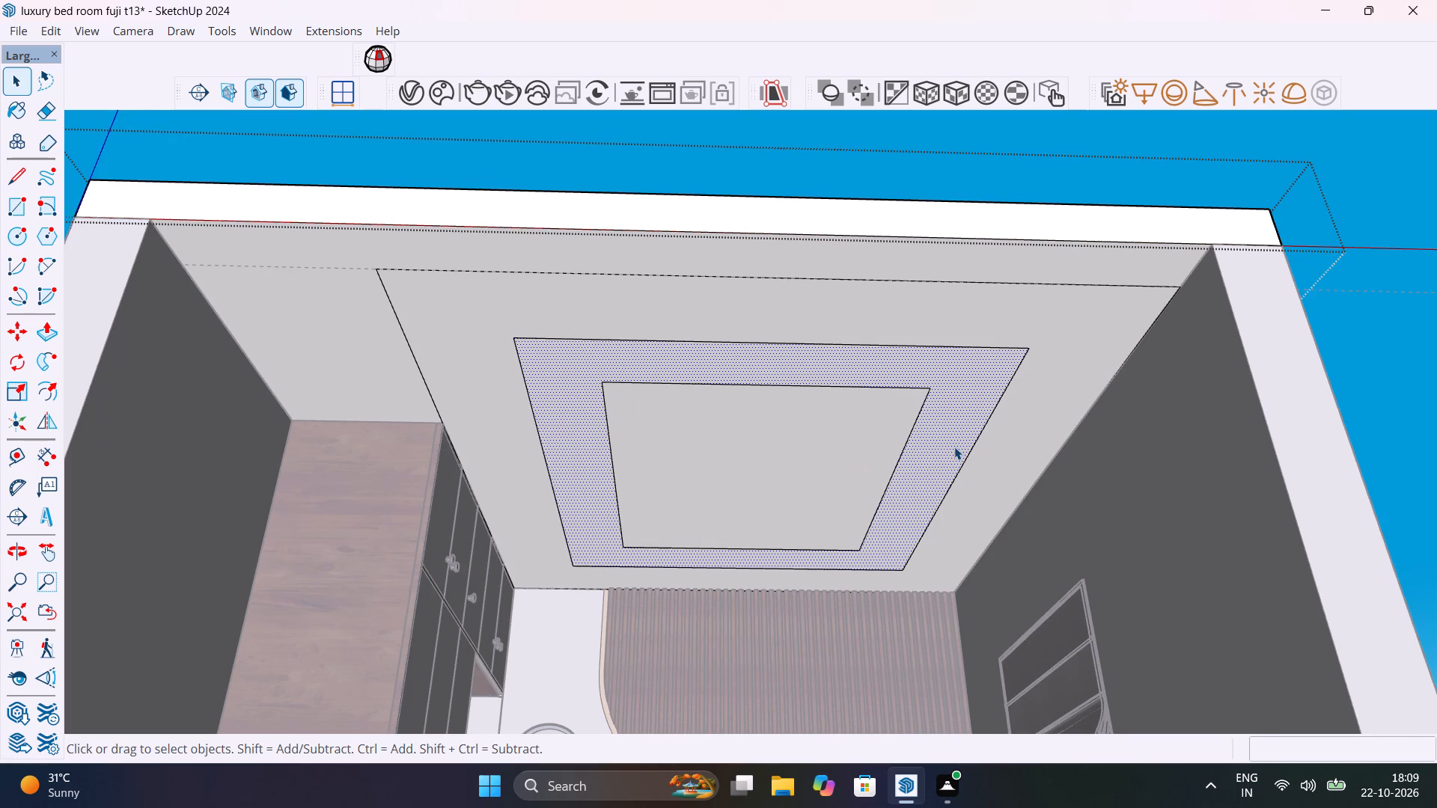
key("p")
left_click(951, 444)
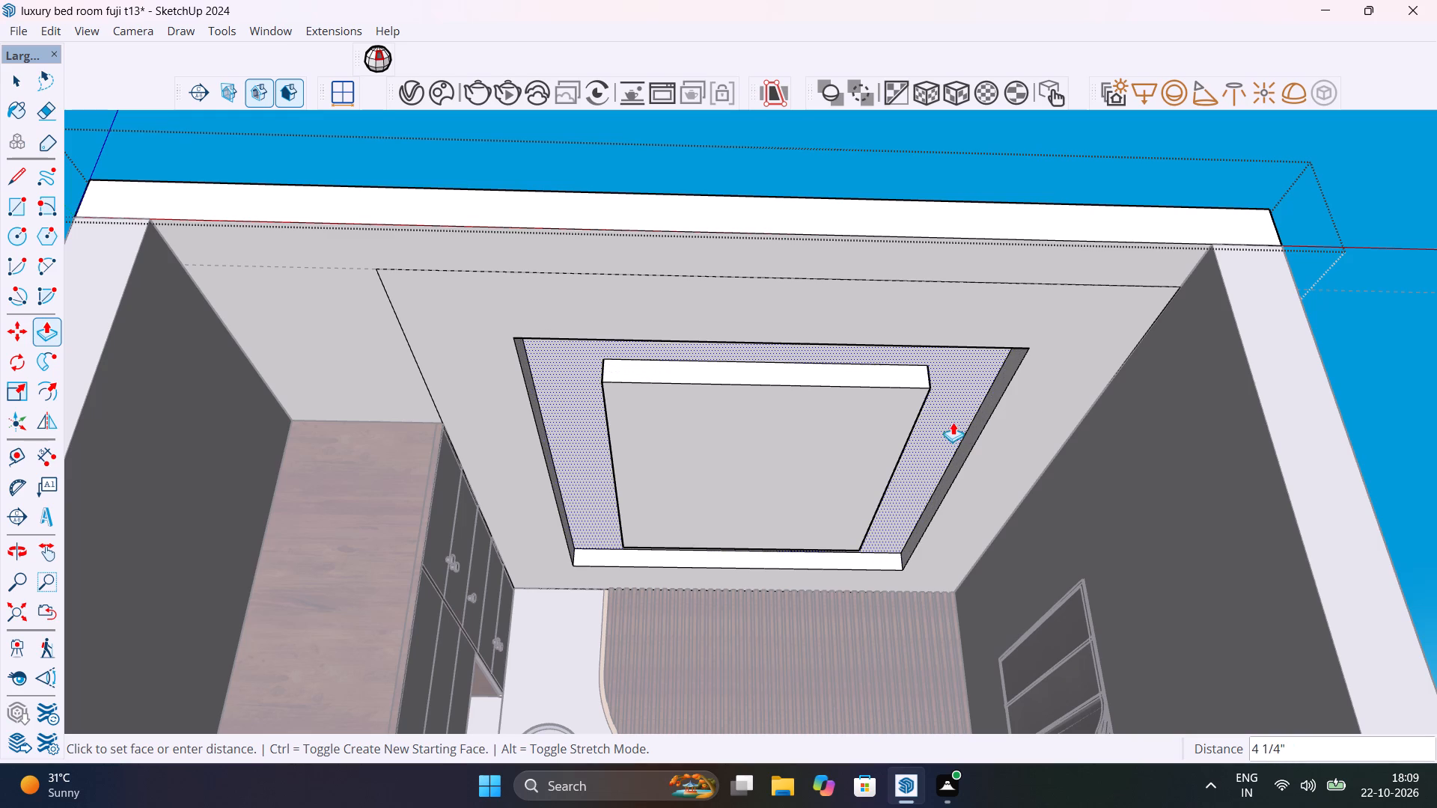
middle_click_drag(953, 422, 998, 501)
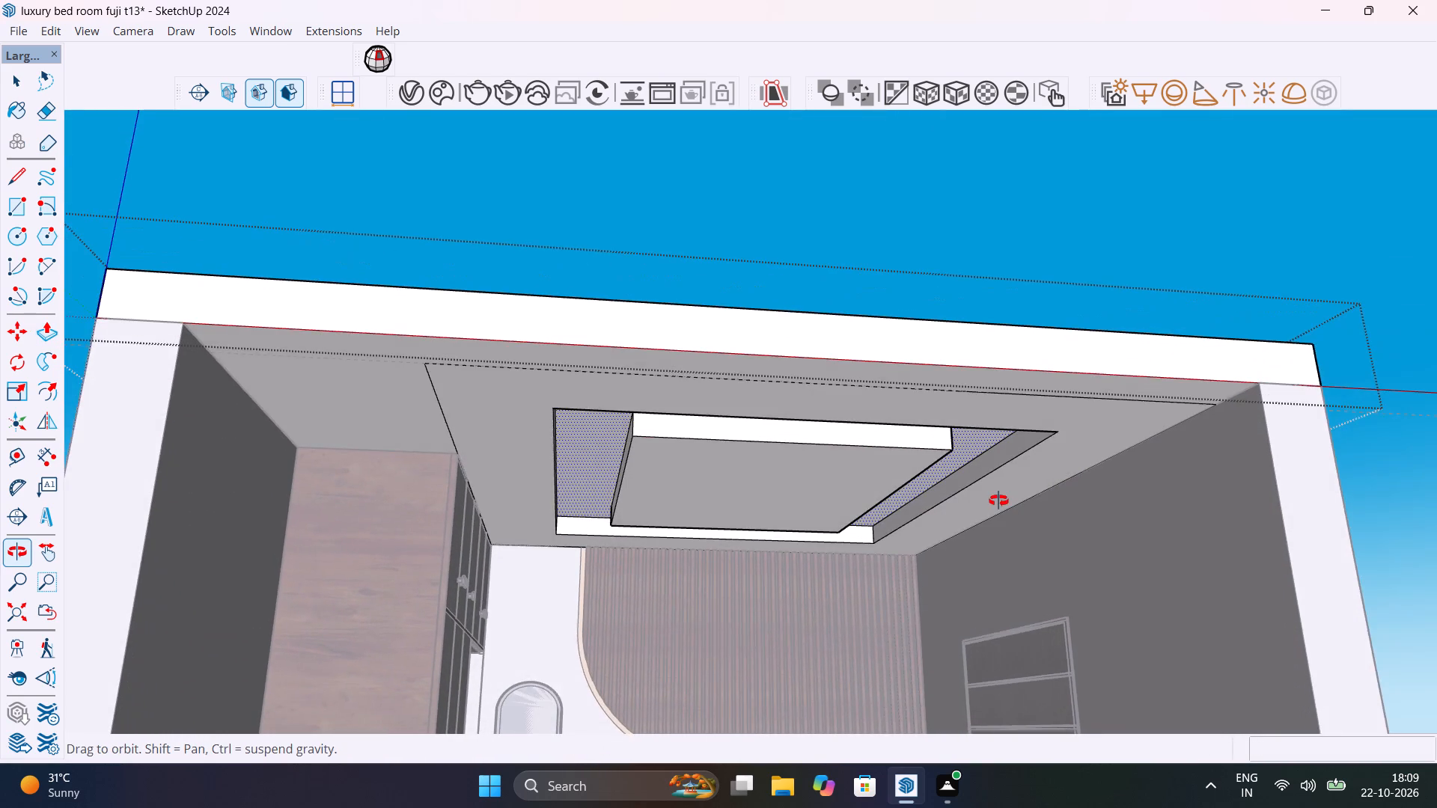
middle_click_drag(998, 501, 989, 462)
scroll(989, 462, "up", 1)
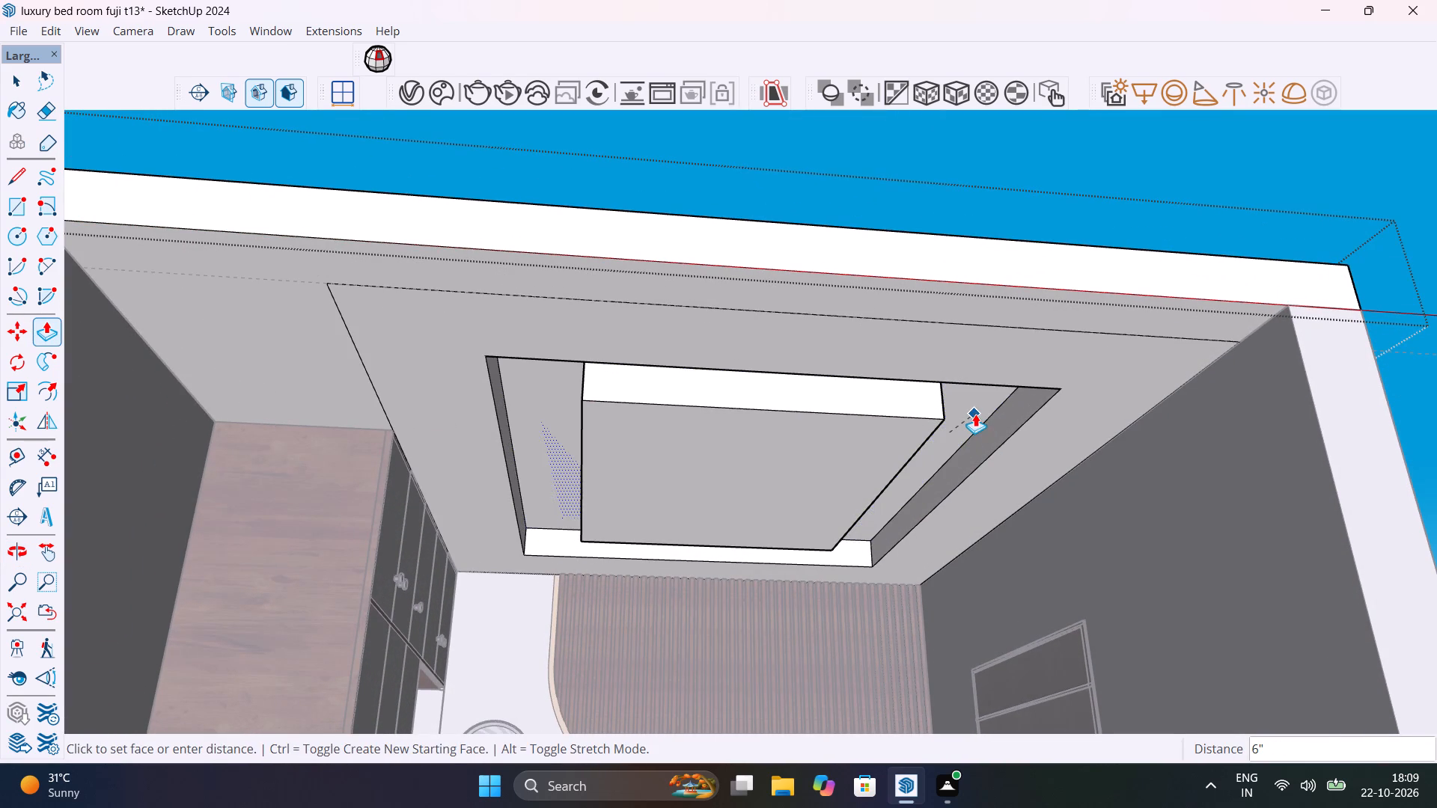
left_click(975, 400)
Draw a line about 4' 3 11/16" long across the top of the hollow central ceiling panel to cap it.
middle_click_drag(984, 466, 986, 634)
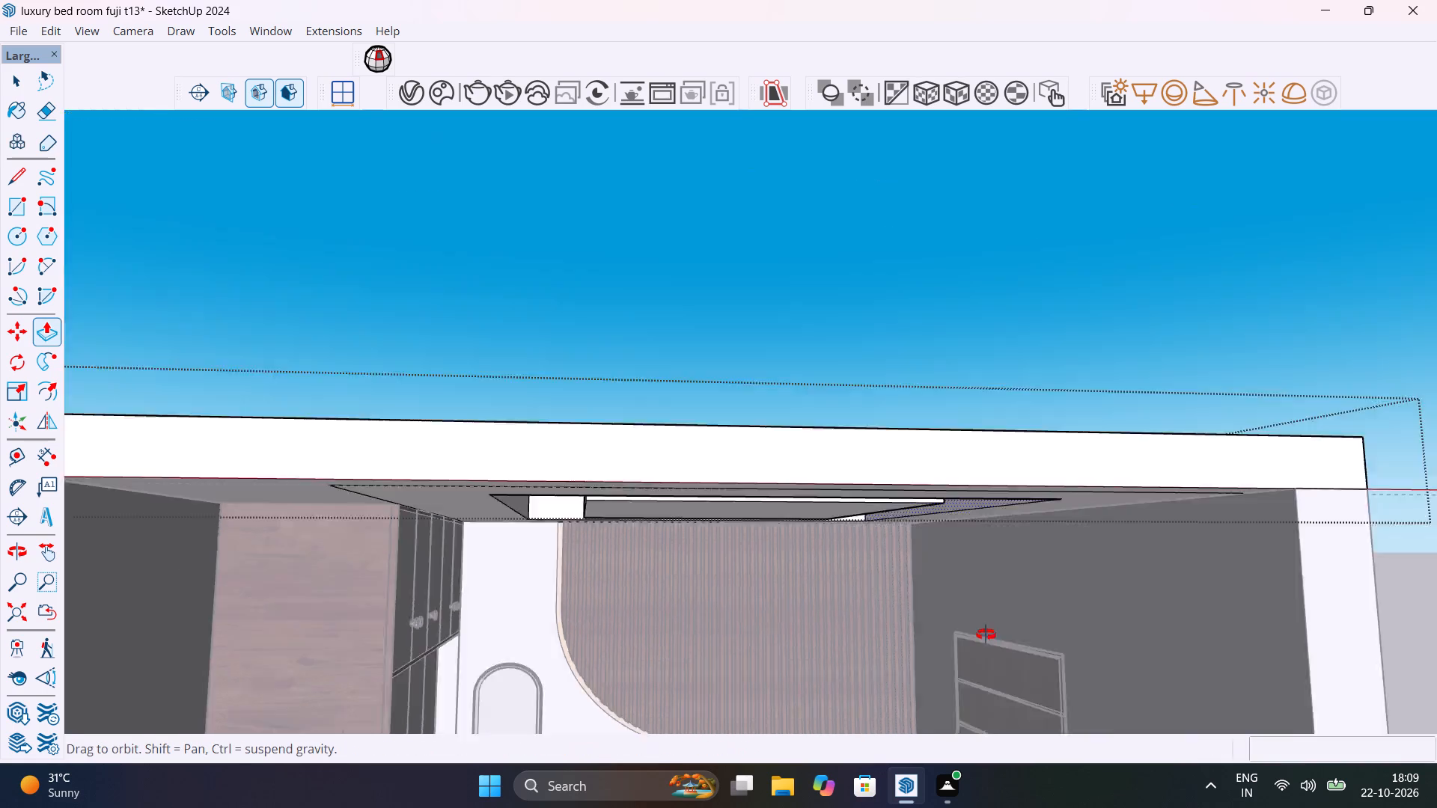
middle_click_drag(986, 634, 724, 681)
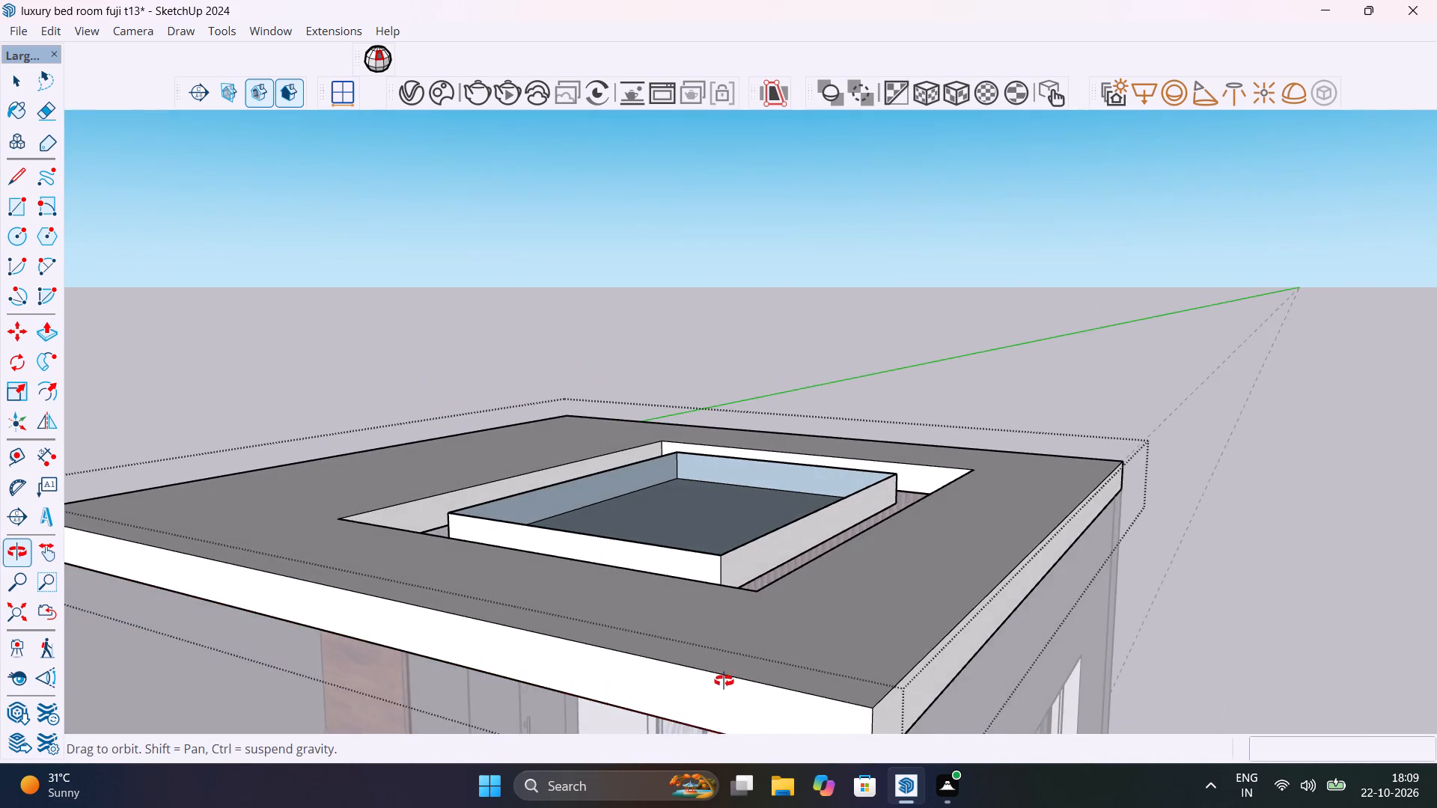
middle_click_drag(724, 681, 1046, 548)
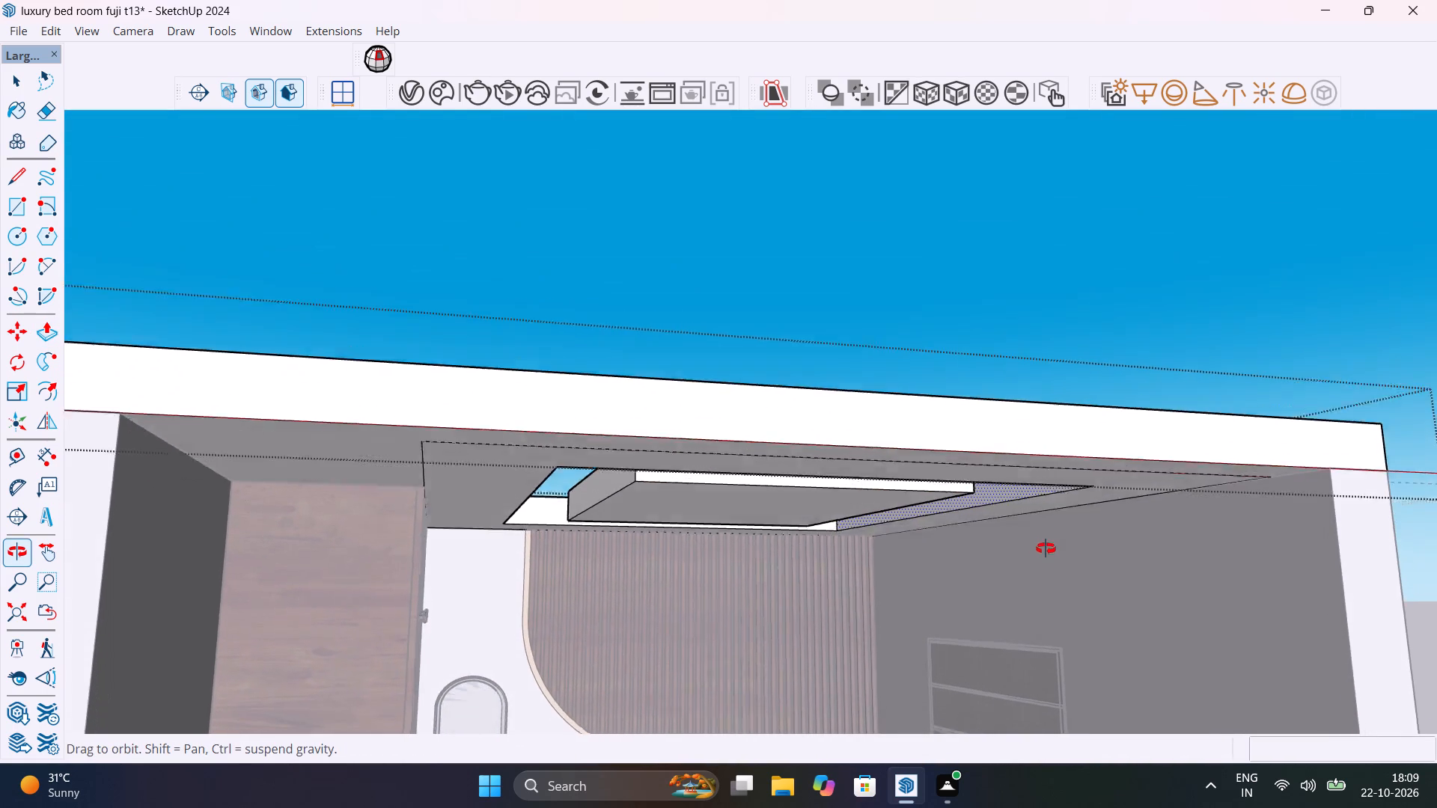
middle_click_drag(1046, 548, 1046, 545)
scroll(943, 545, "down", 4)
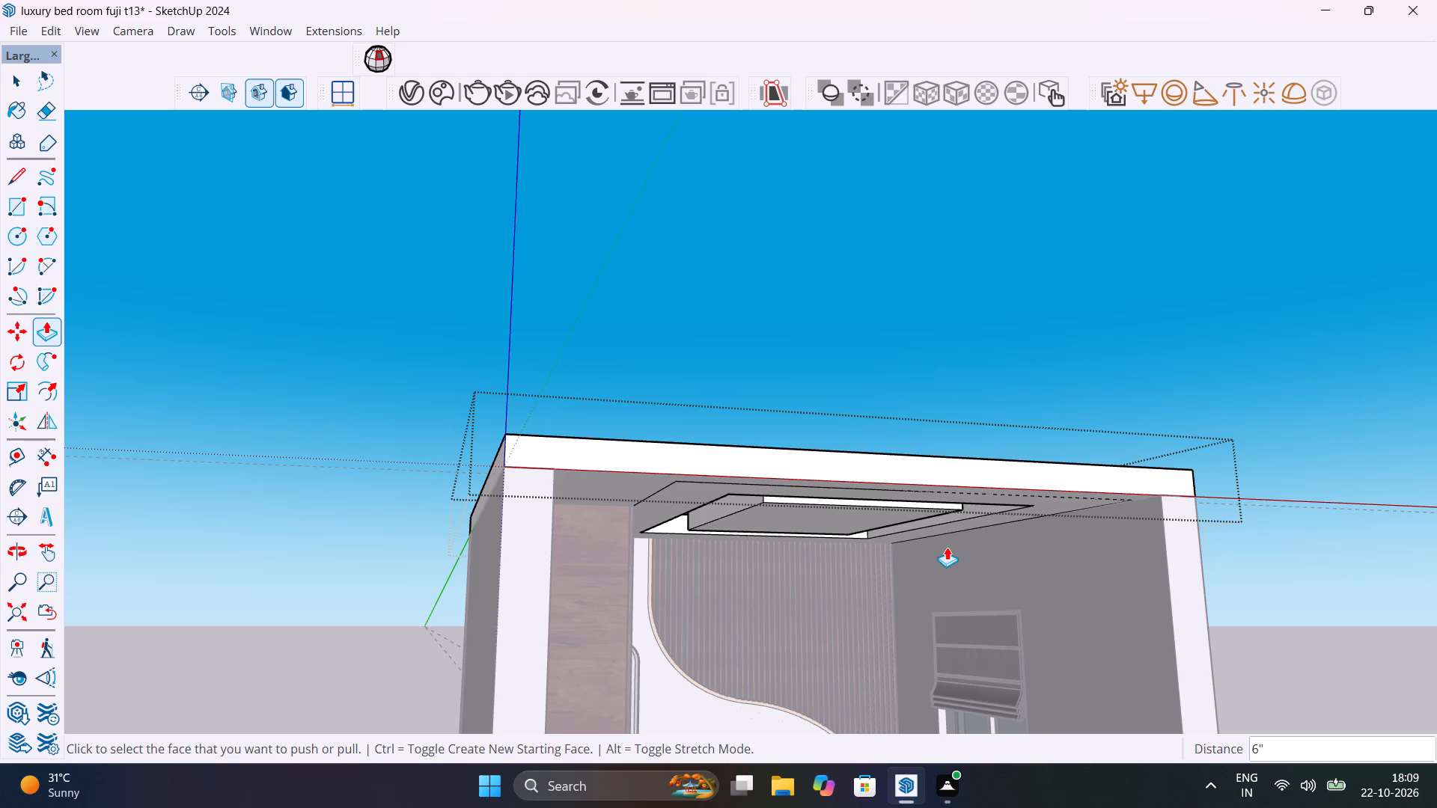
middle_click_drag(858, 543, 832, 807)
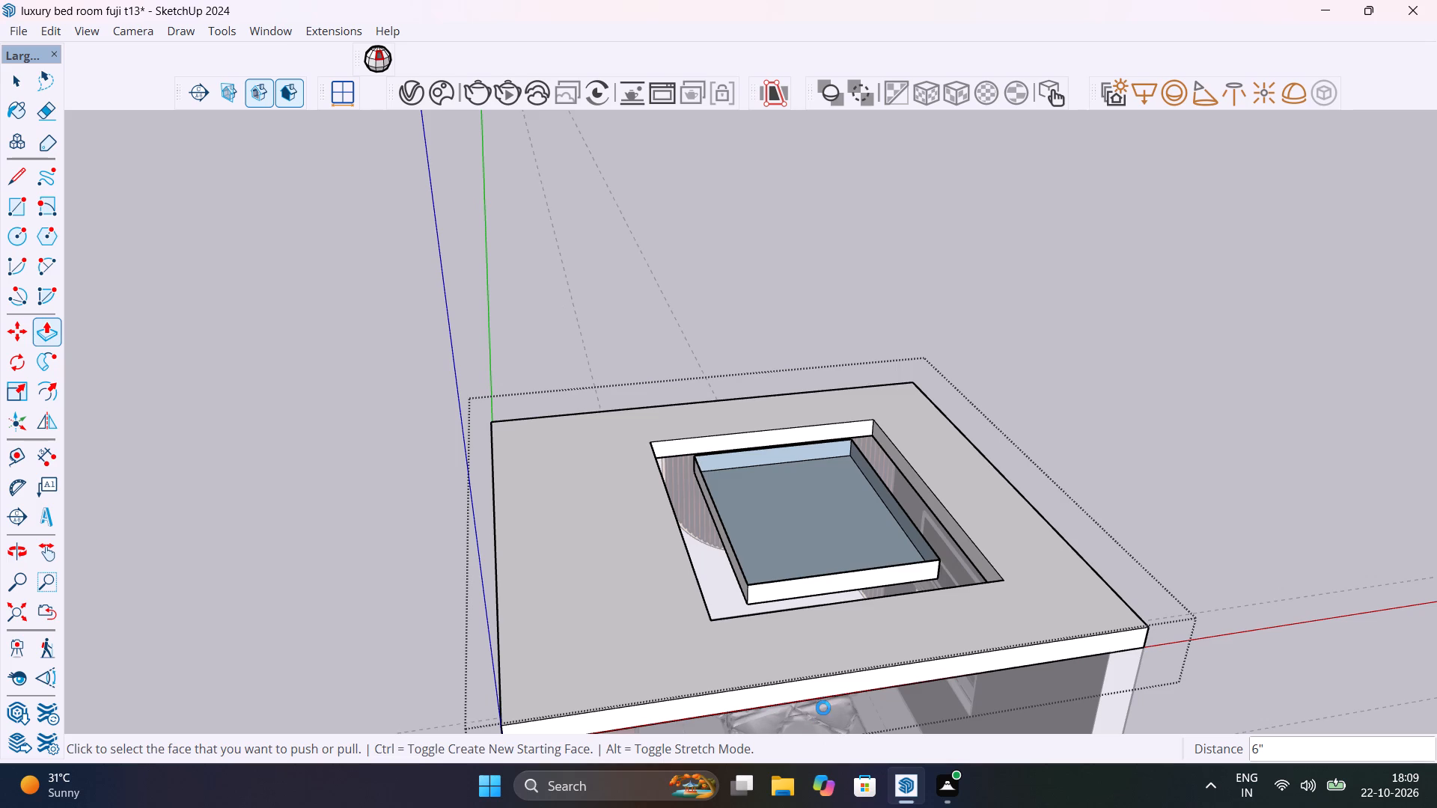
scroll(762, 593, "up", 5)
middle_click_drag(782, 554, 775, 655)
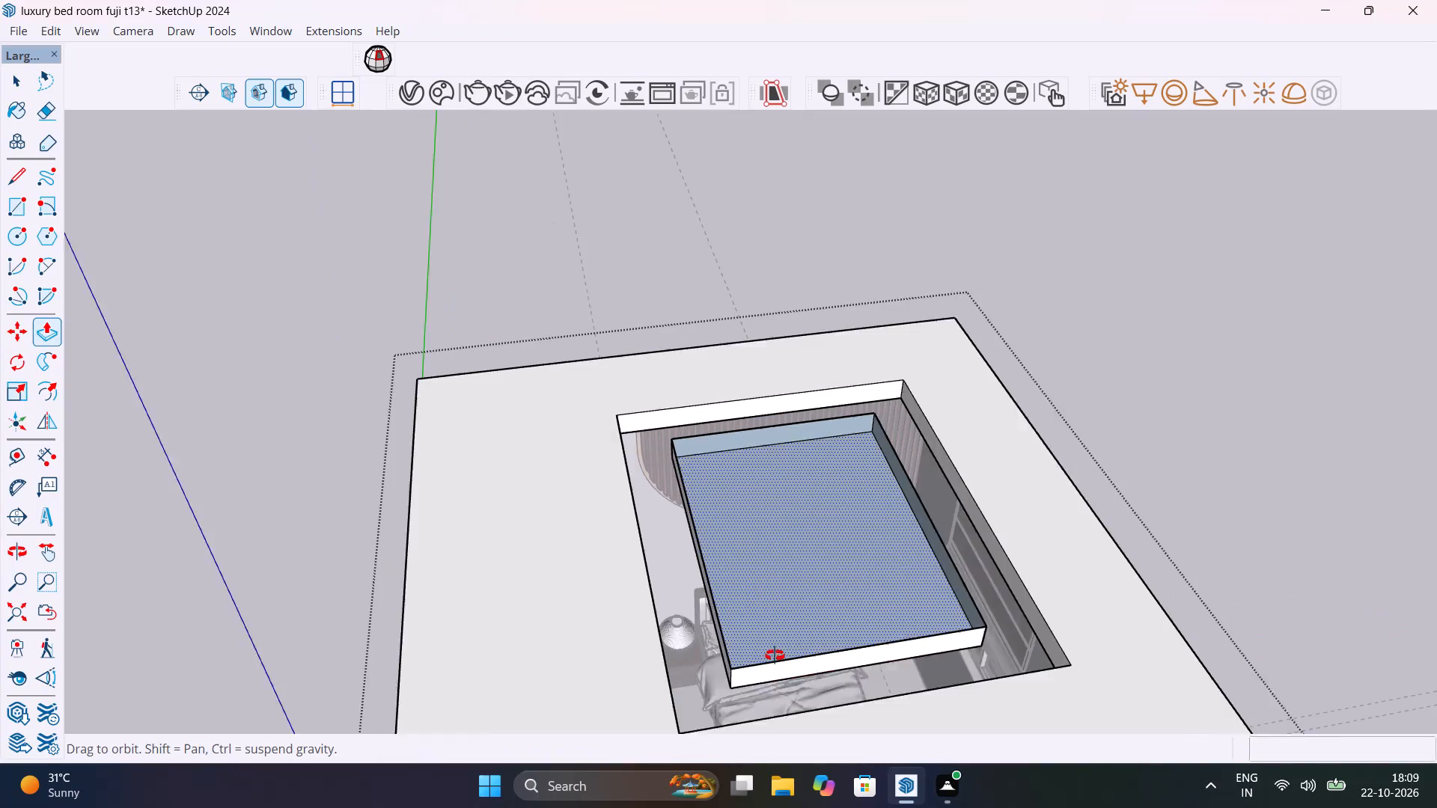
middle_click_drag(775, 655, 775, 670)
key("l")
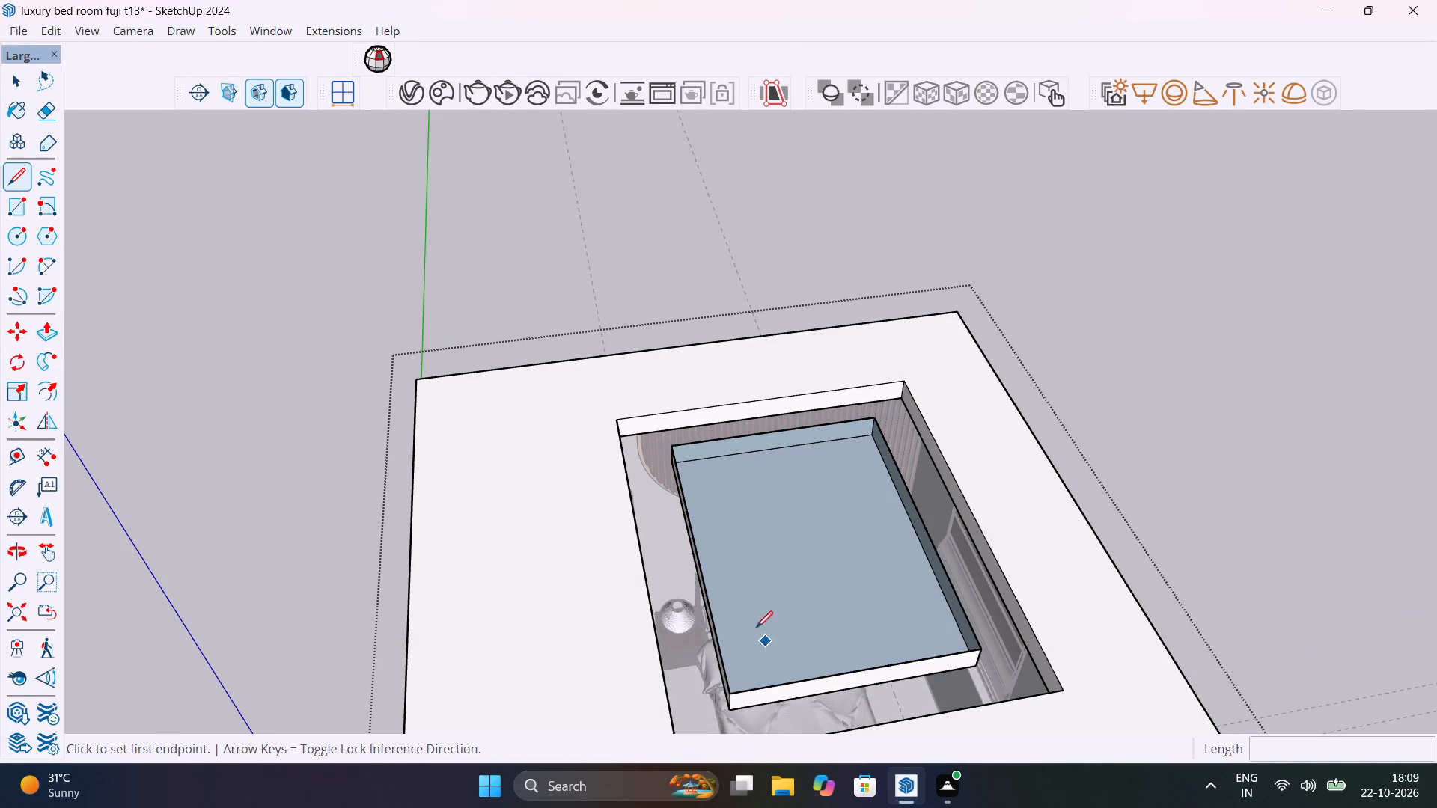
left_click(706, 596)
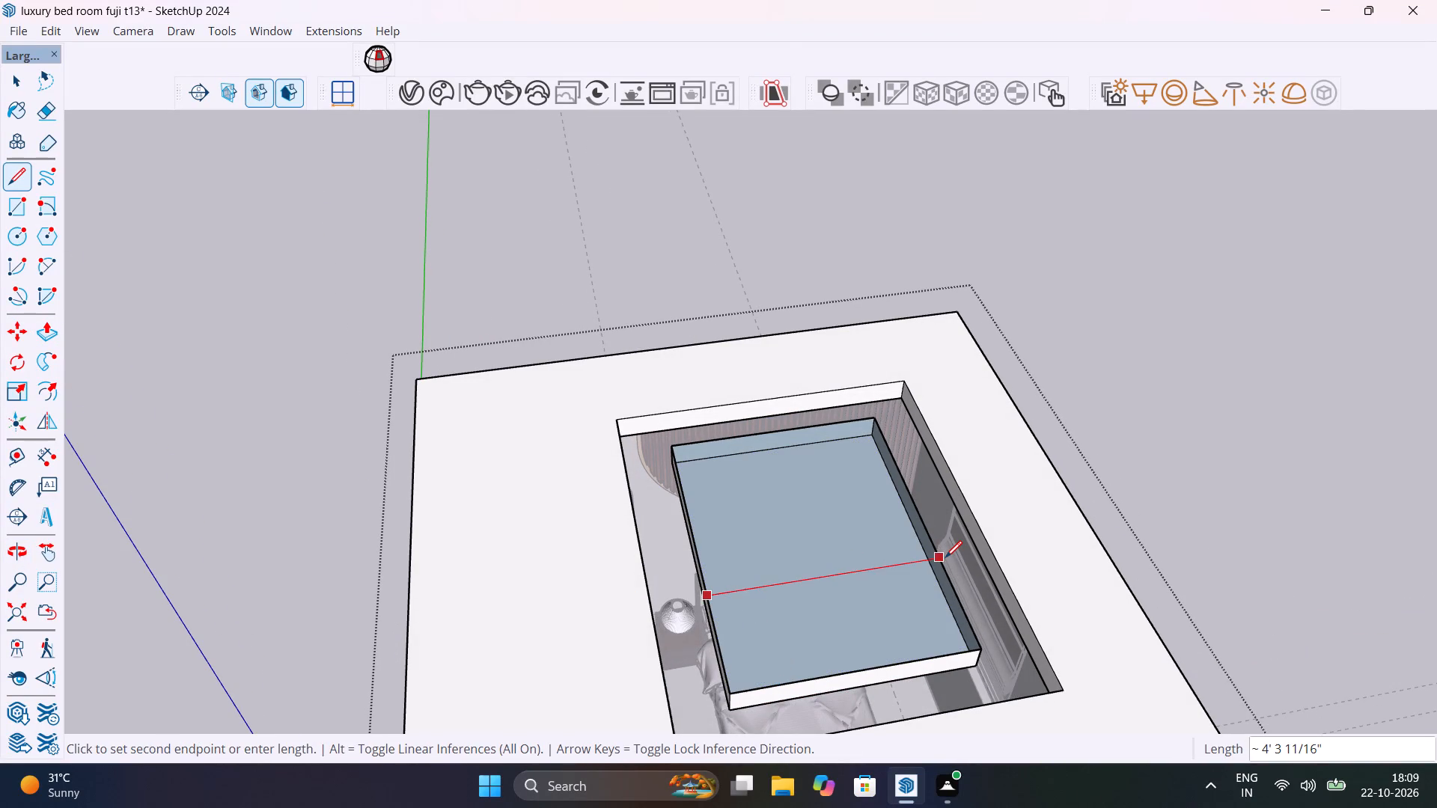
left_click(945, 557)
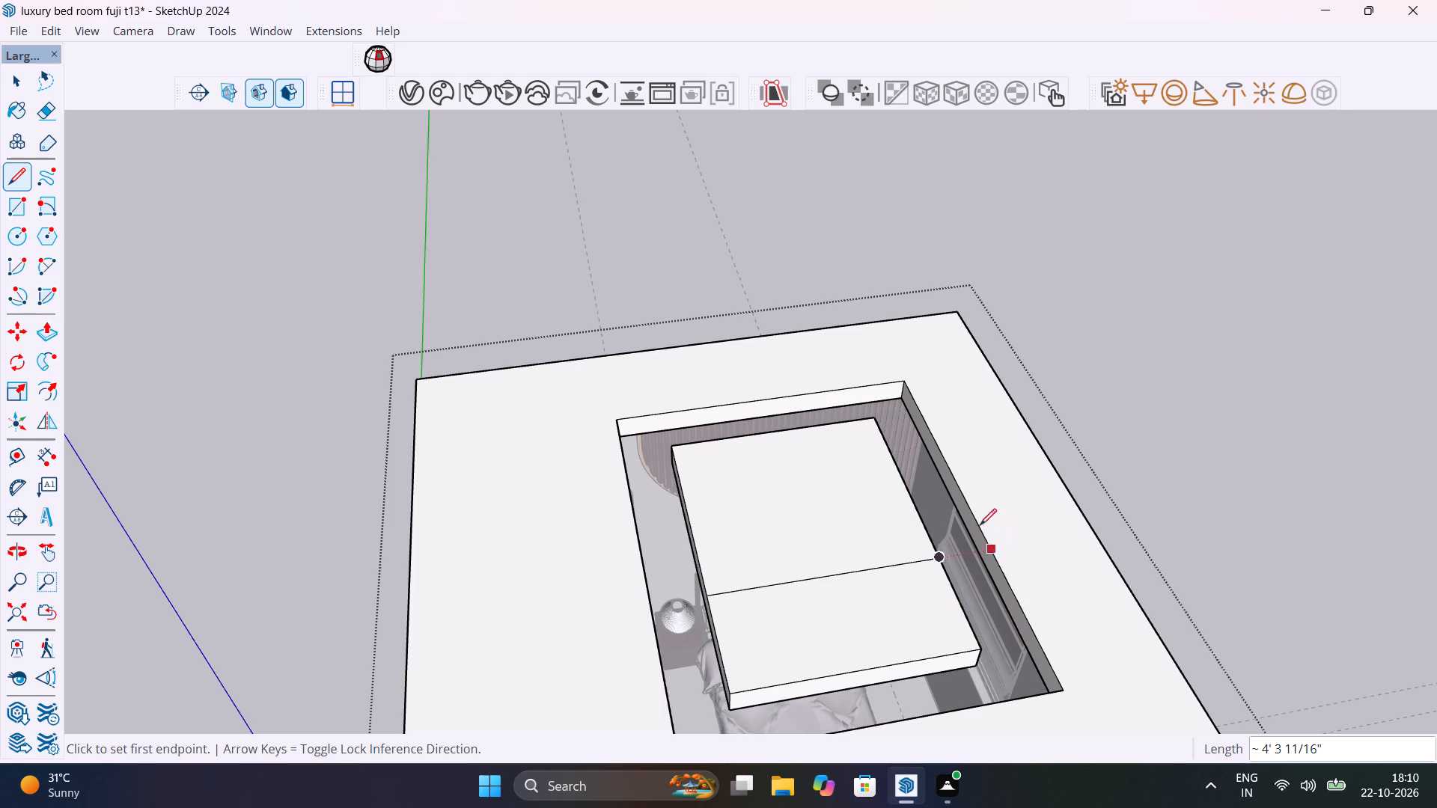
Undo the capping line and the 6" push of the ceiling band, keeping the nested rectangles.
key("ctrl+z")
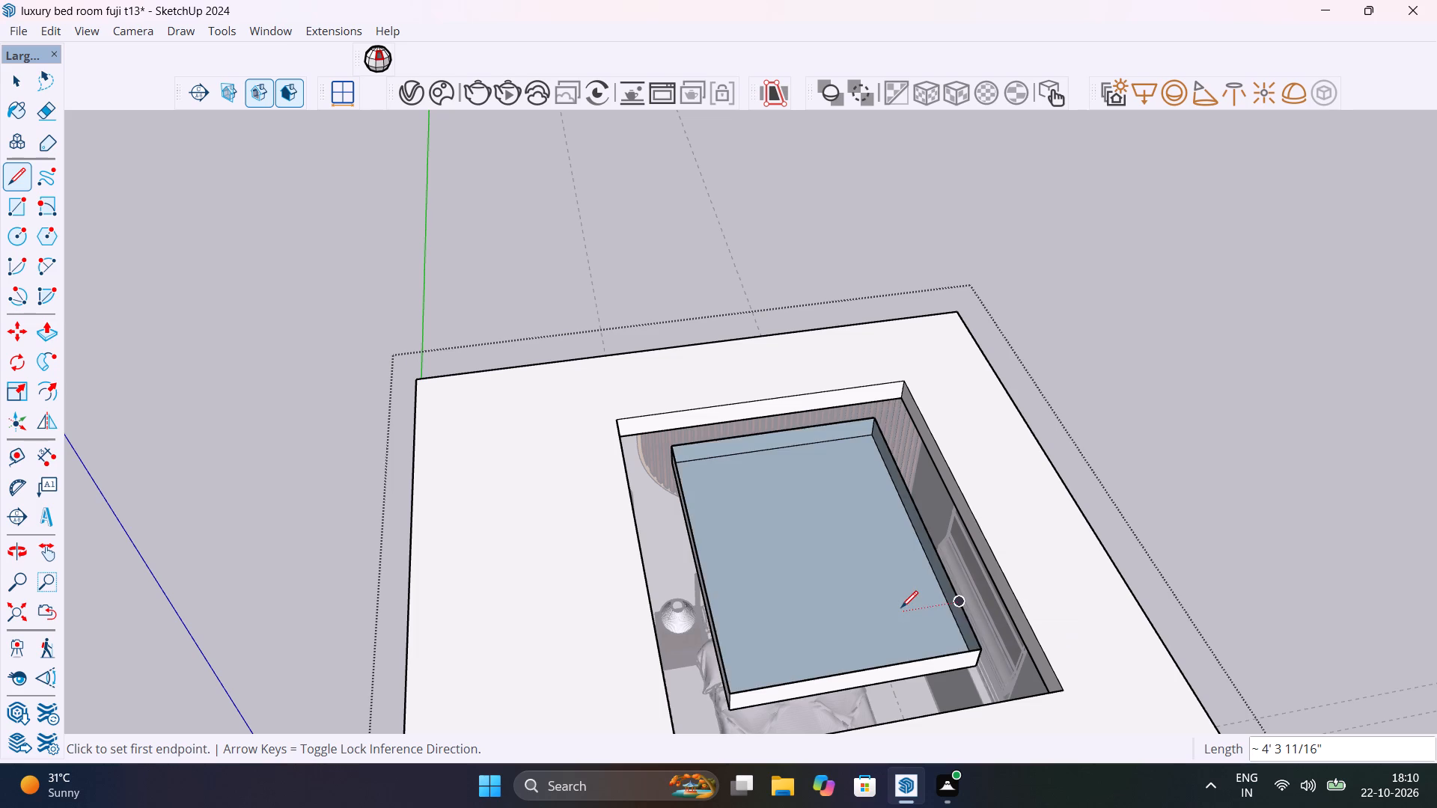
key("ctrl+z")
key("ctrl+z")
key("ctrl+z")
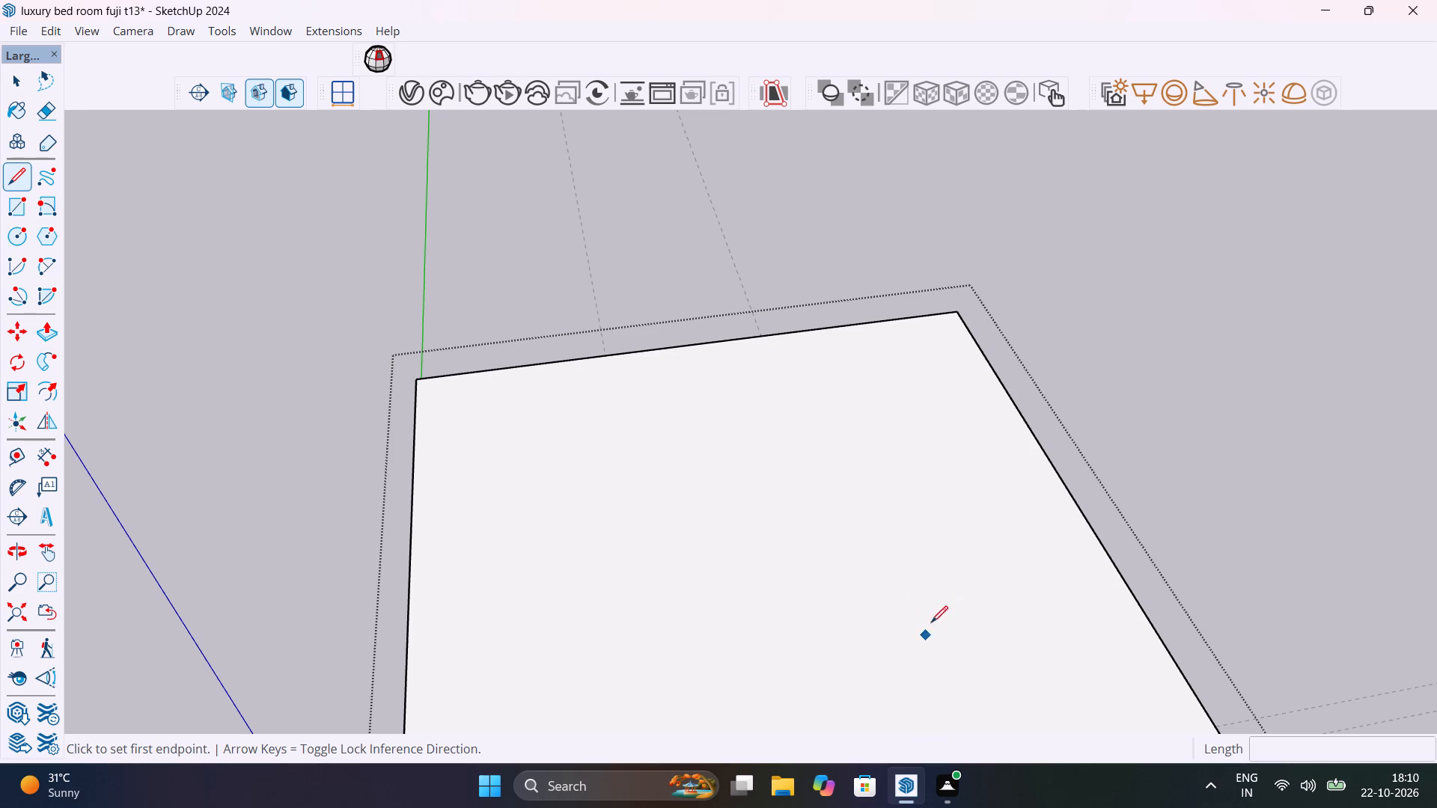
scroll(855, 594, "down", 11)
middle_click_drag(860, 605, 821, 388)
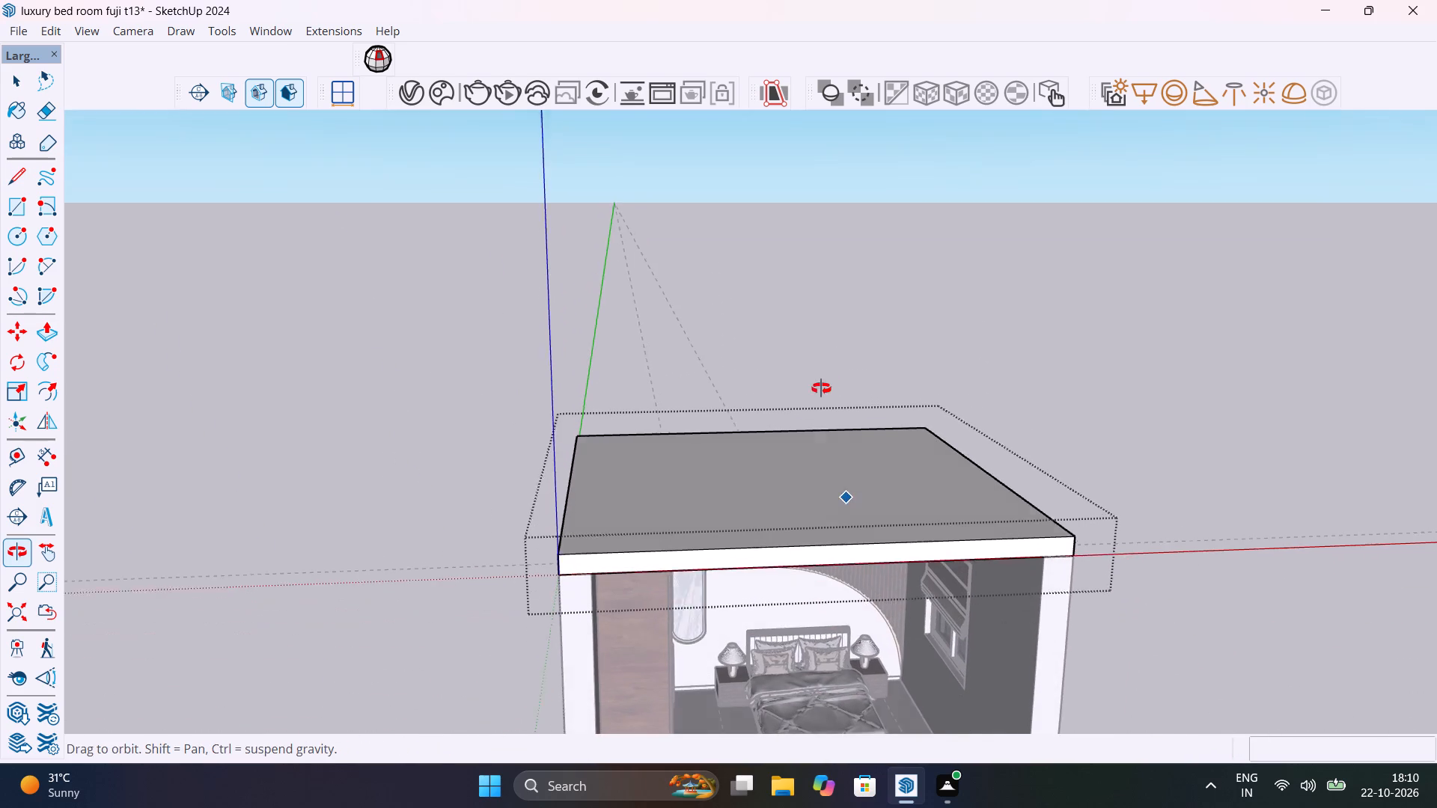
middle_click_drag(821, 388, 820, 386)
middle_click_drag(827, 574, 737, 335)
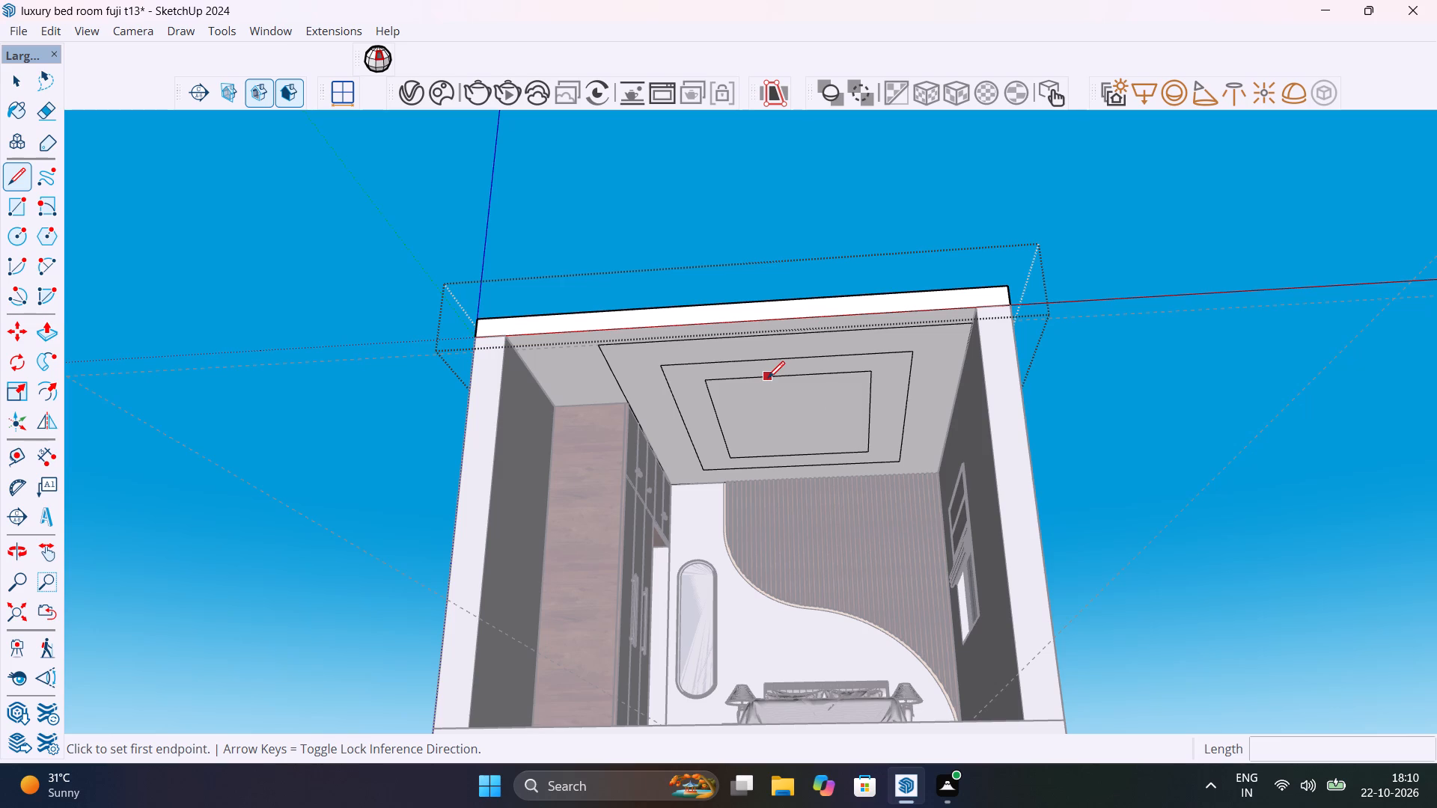
Undo the two nested offset rectangles on the ceiling, going back to the single outer outline.
scroll(821, 364, "up", 6)
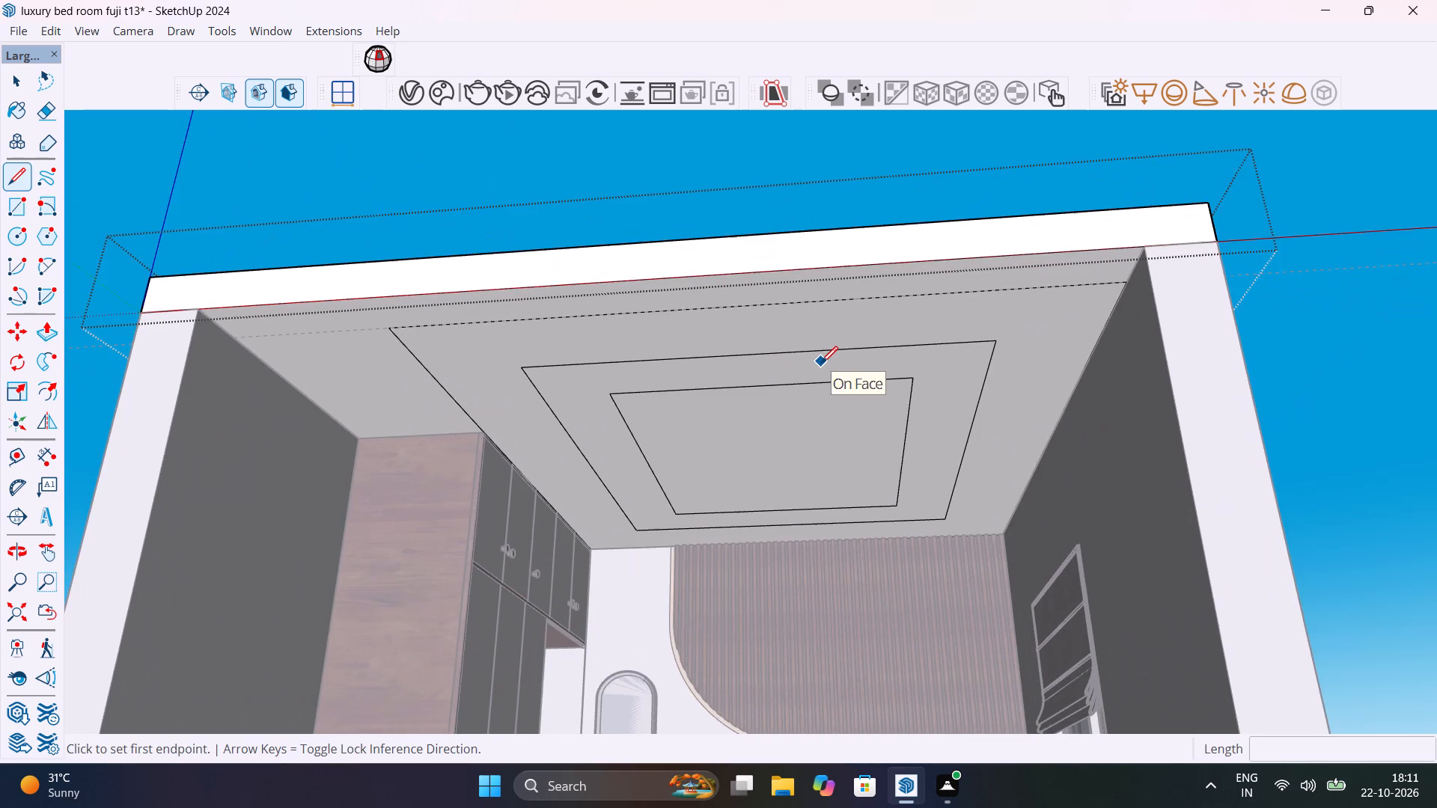
middle_click_drag(844, 379, 898, 257)
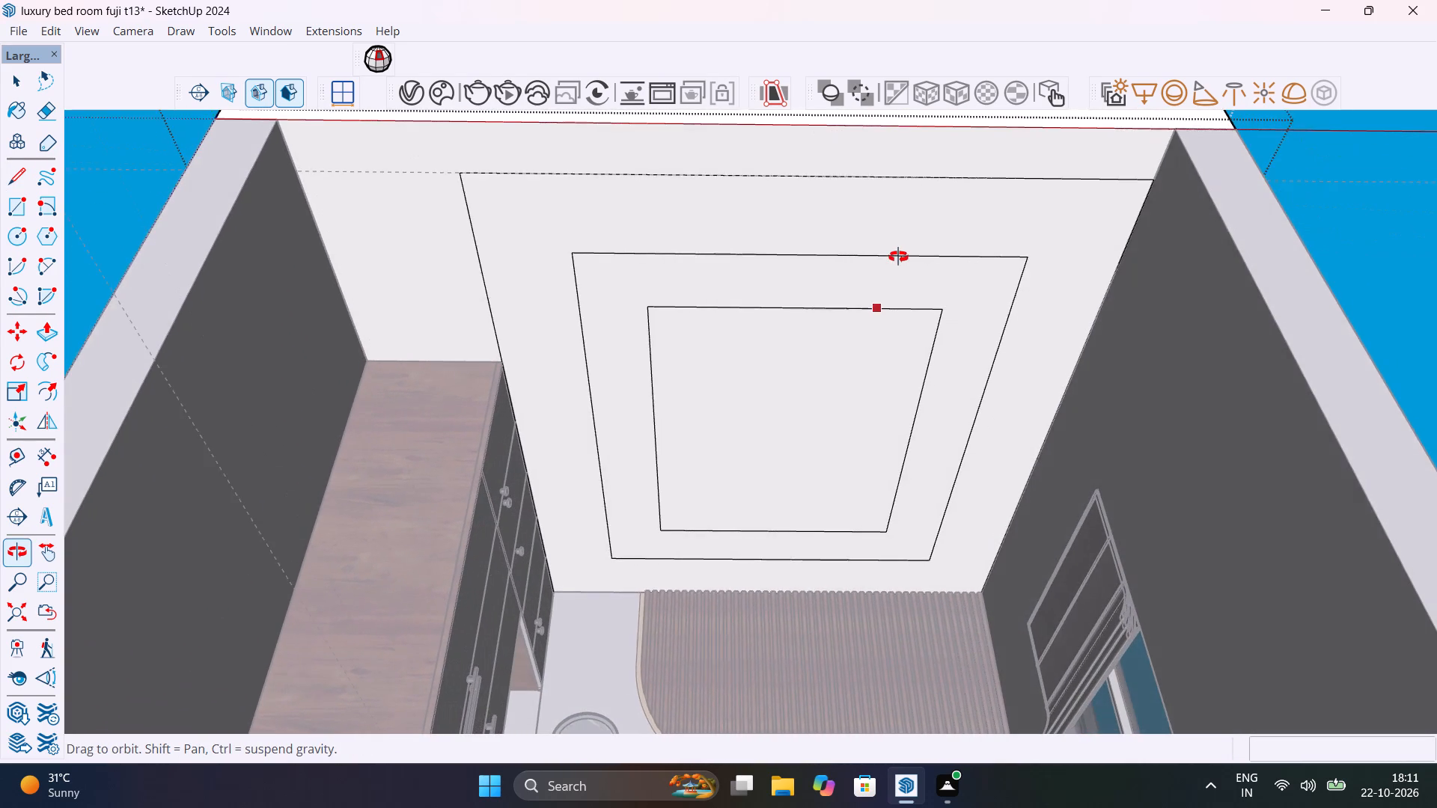
middle_click_drag(898, 257, 883, 289)
scroll(883, 289, "up", 1)
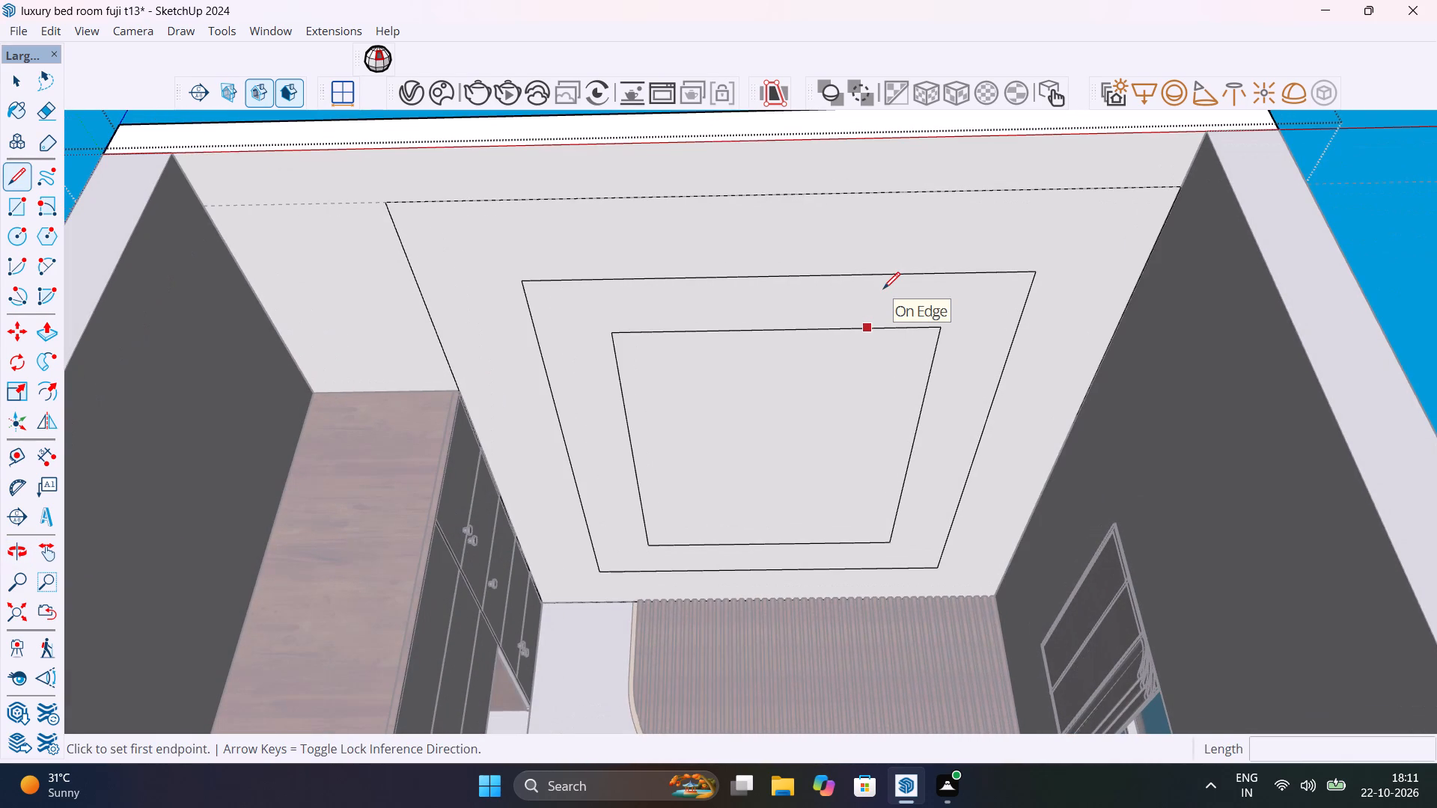
key("ctrl+z")
key("ctrl+z")
key("ctrl+z")
key("ctrl+z")
key("ctrl+z")
key("ctrl+z")
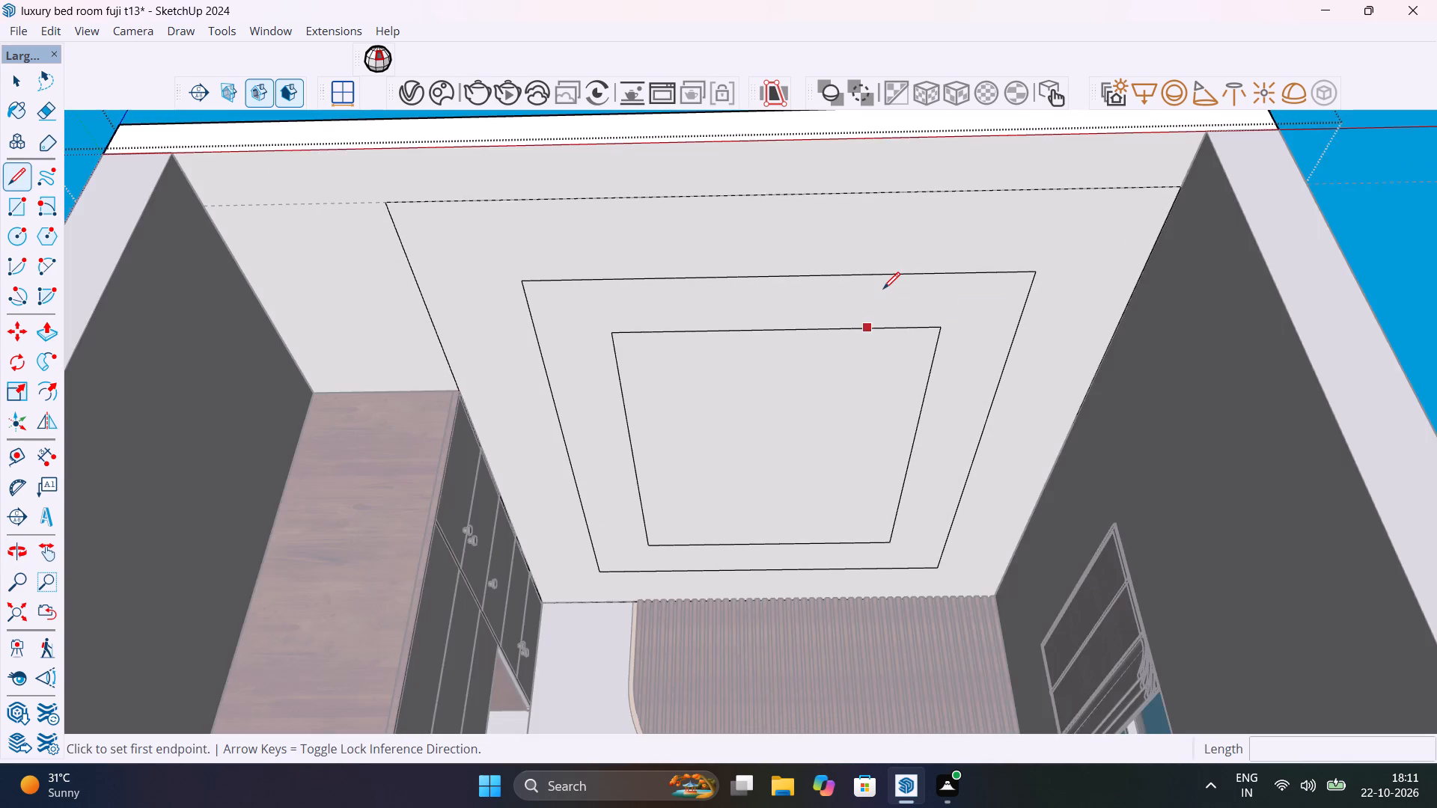
key("ctrl+z")
key("ctrl+z")
key("ctrl+z")
key("ctrl+z")
key("space")
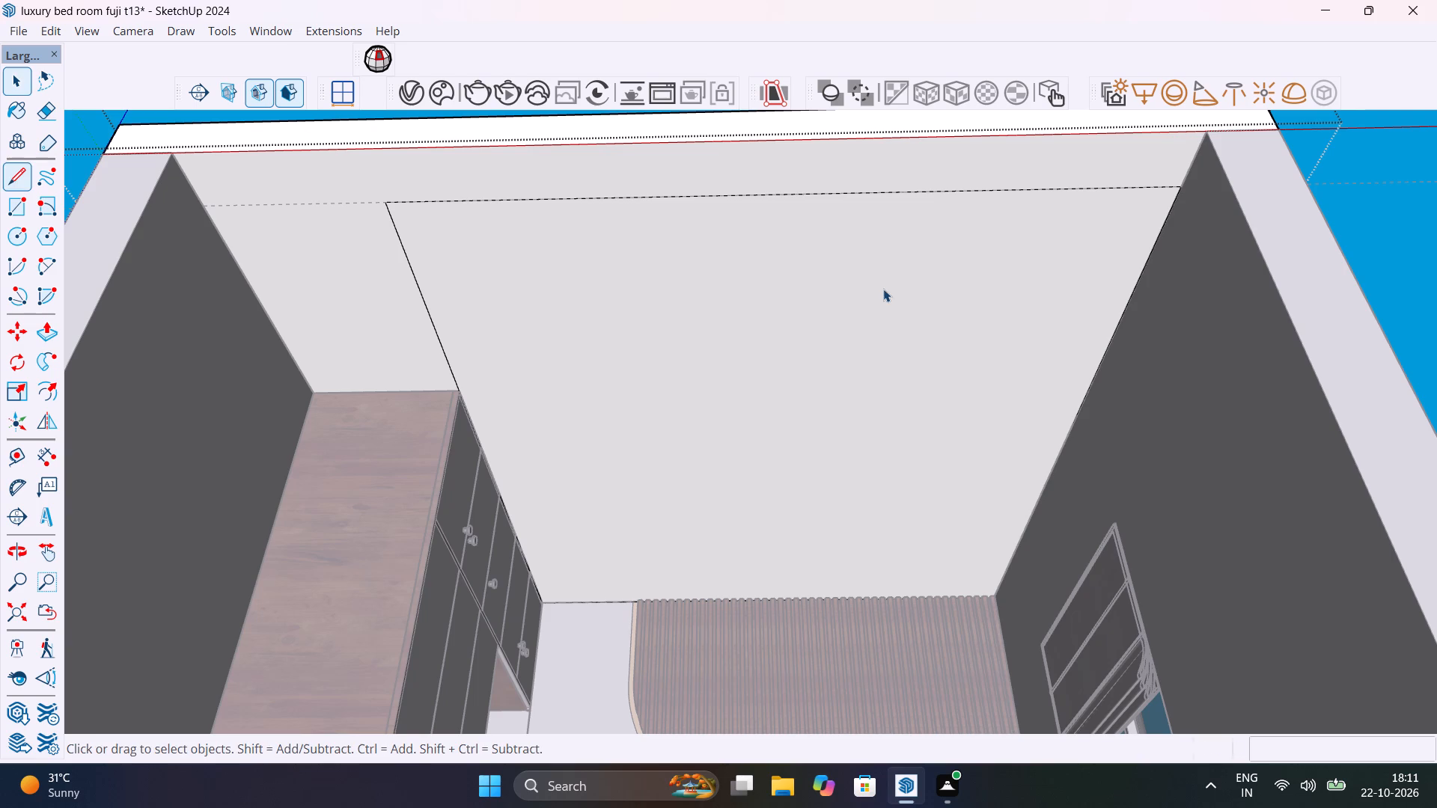
Offset the outlined ceiling face about 7 1/2" inward to form an inner rectangle.
left_click(937, 293)
key("f")
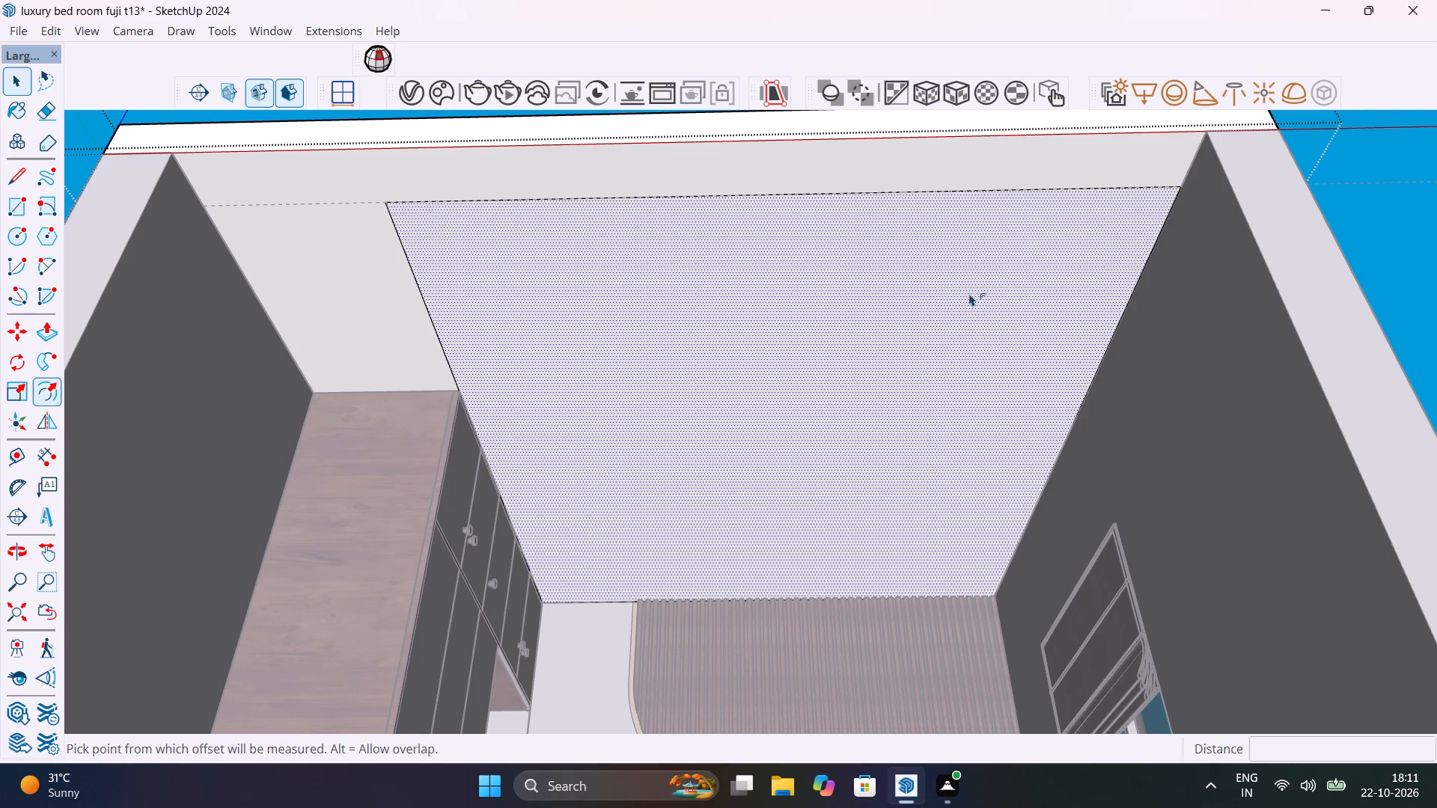
left_click_drag(1110, 318, 1087, 284)
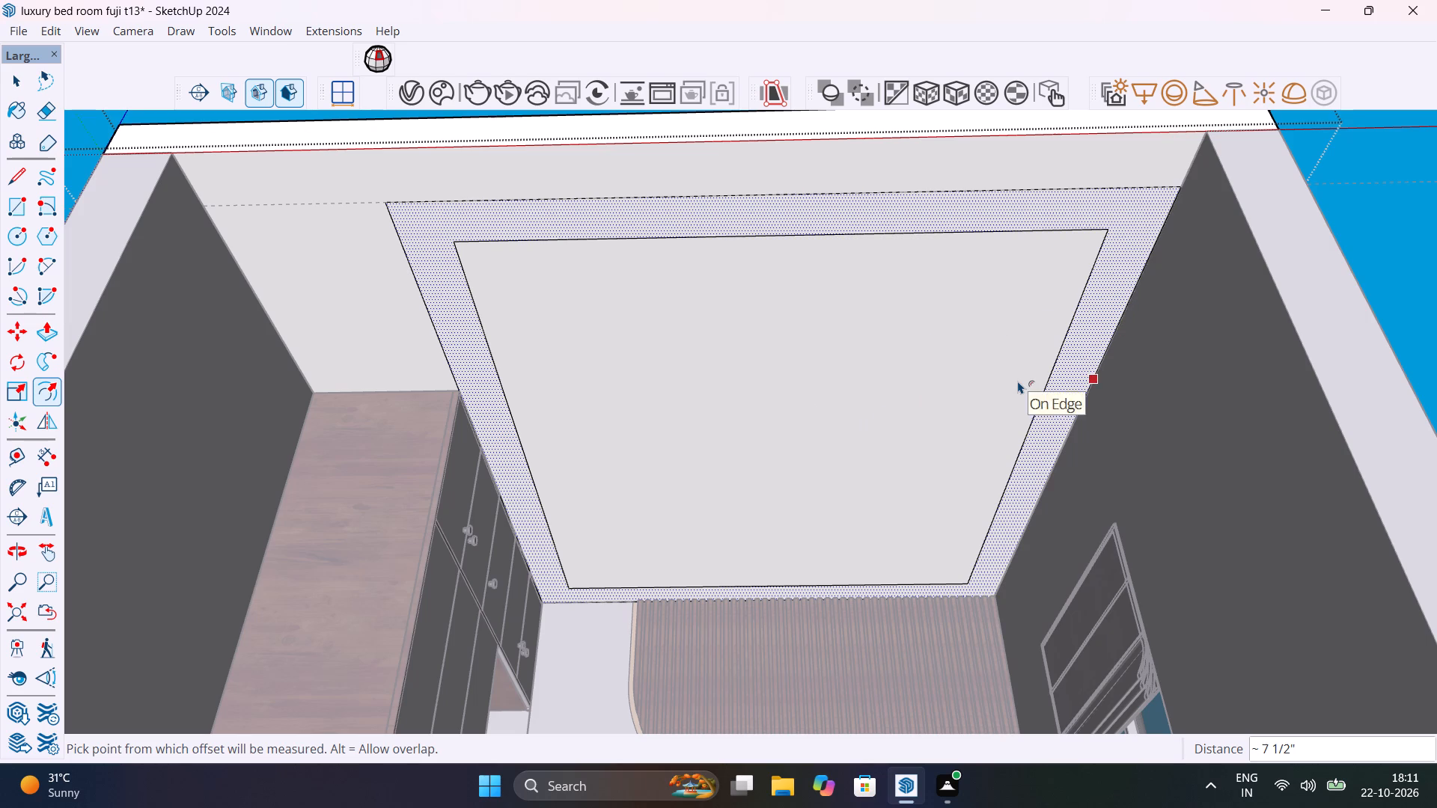
key("Escape")
Offset the inner ceiling rectangle about 6 5/8" inward to form a second nested rectangle.
left_click_drag(1033, 391, 1012, 390)
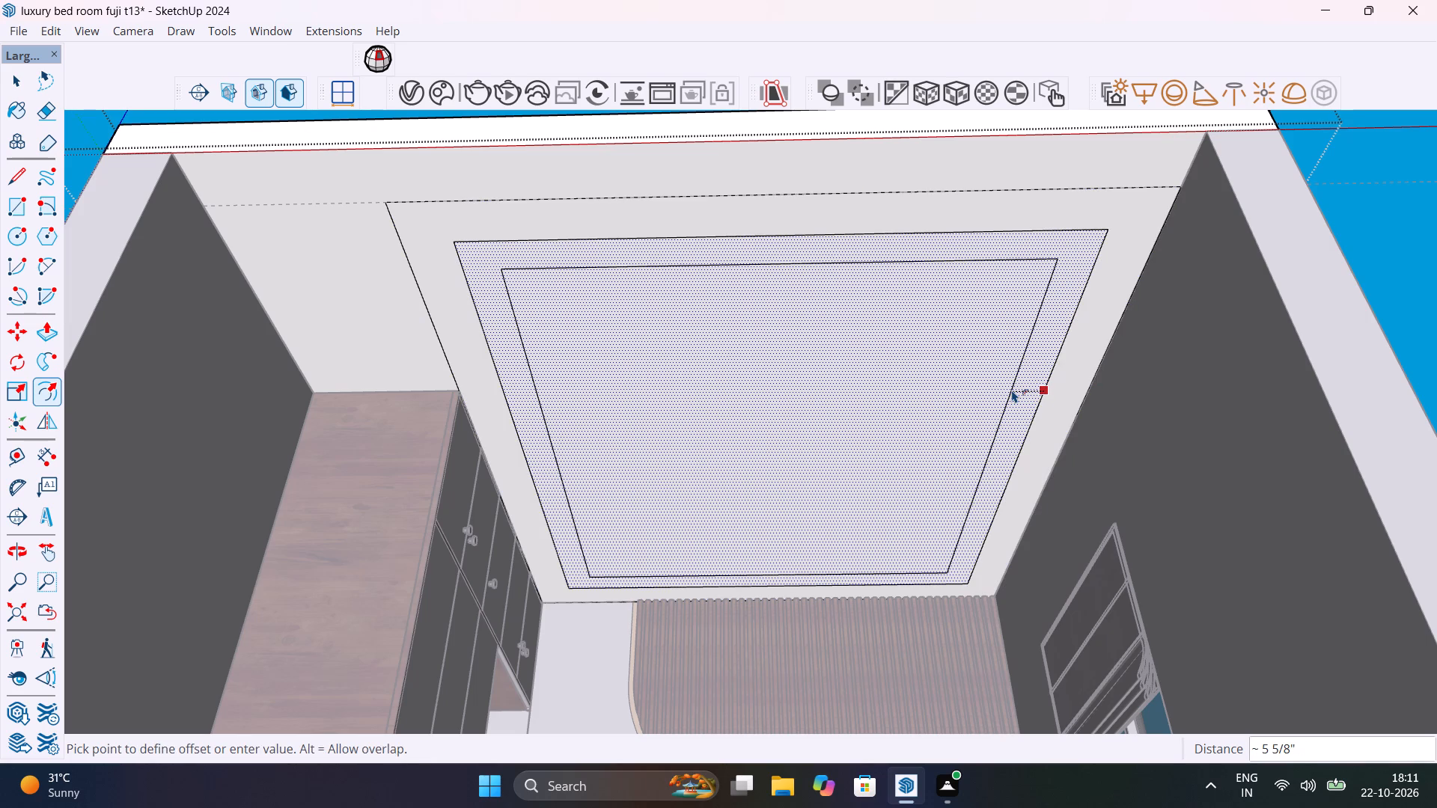
left_click_drag(1012, 390, 1013, 390)
left_click_drag(1013, 390, 1010, 388)
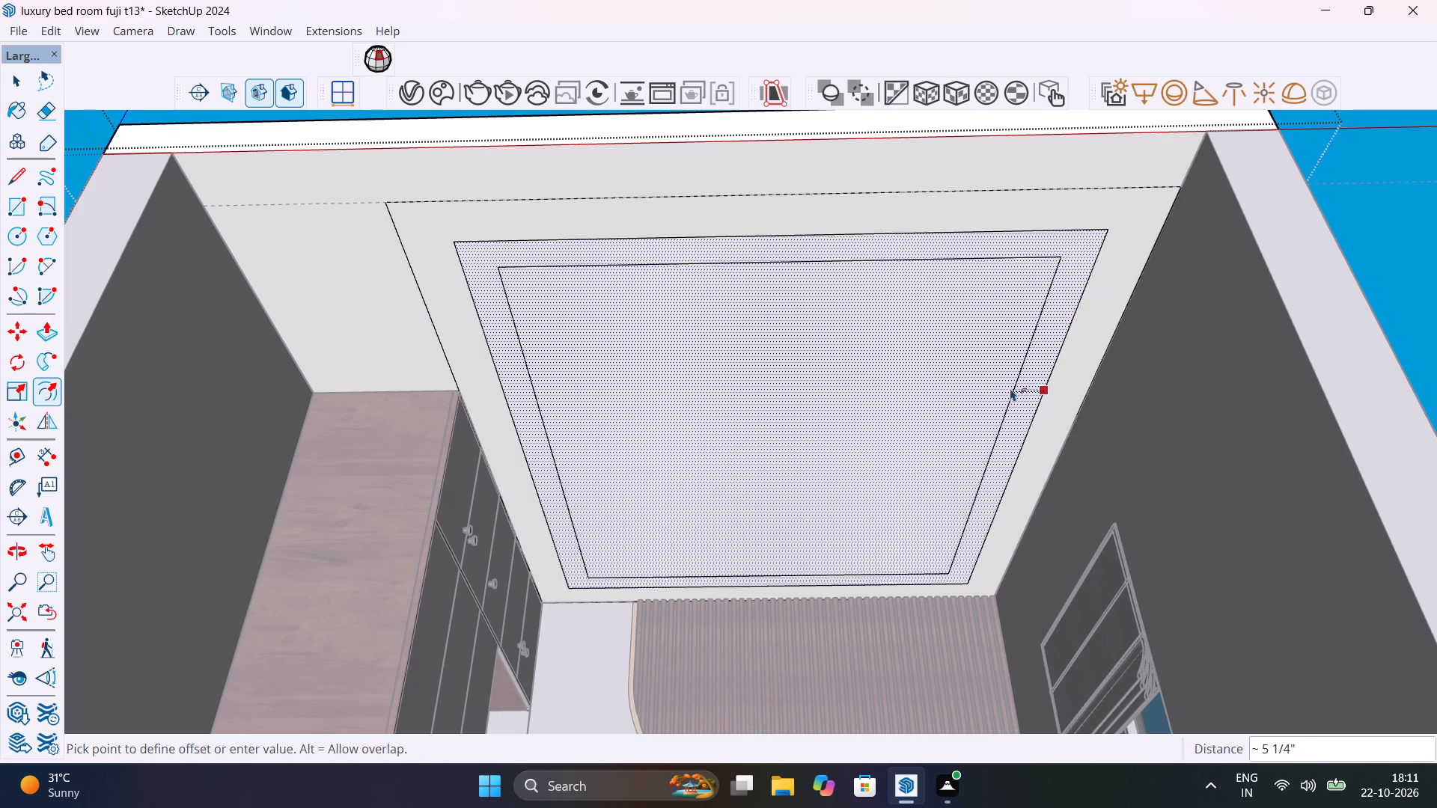
left_click_drag(1010, 388, 1007, 387)
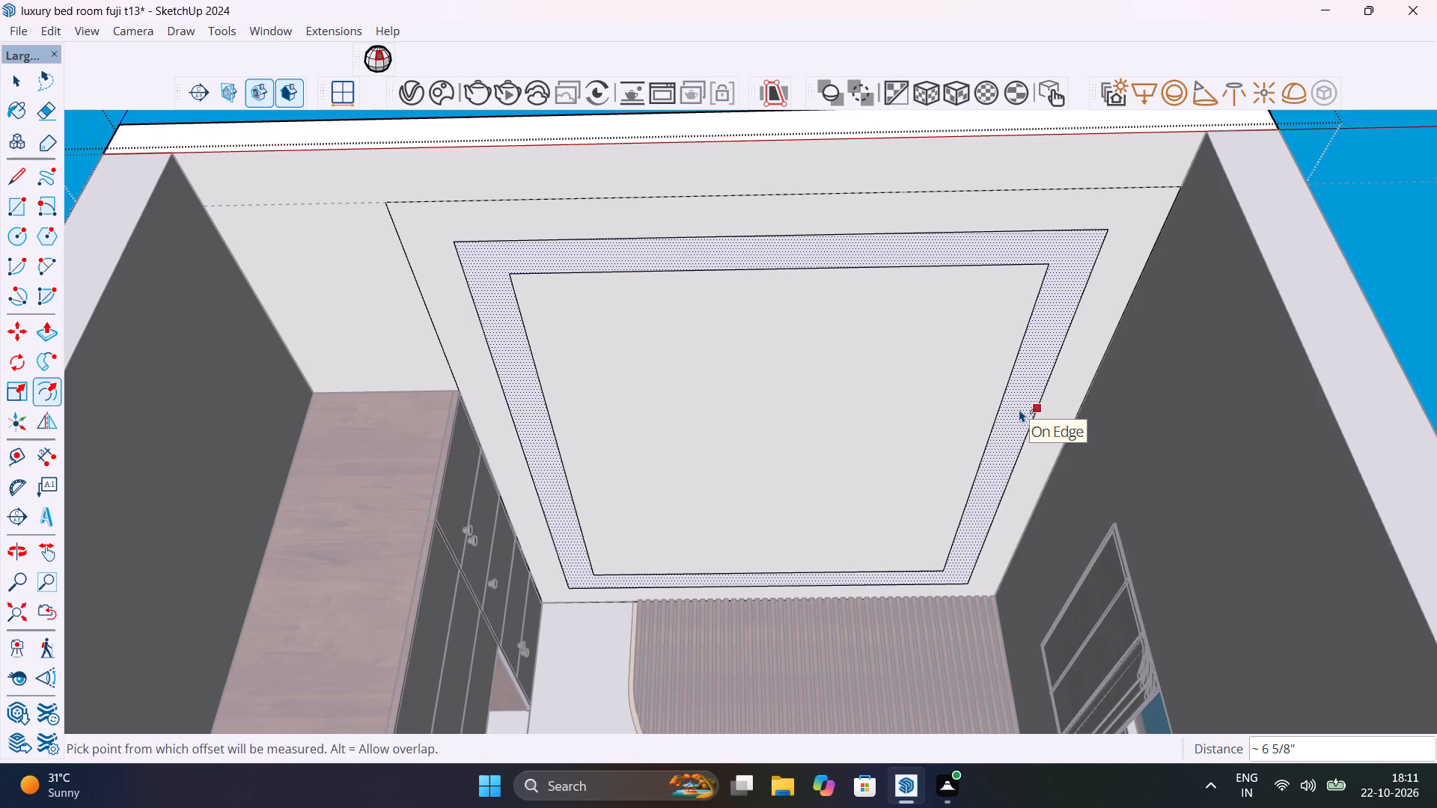
Push the band between the two nested ceiling rectangles about 4 5/16" up to form a recessed channel.
key("p")
left_click(1019, 409)
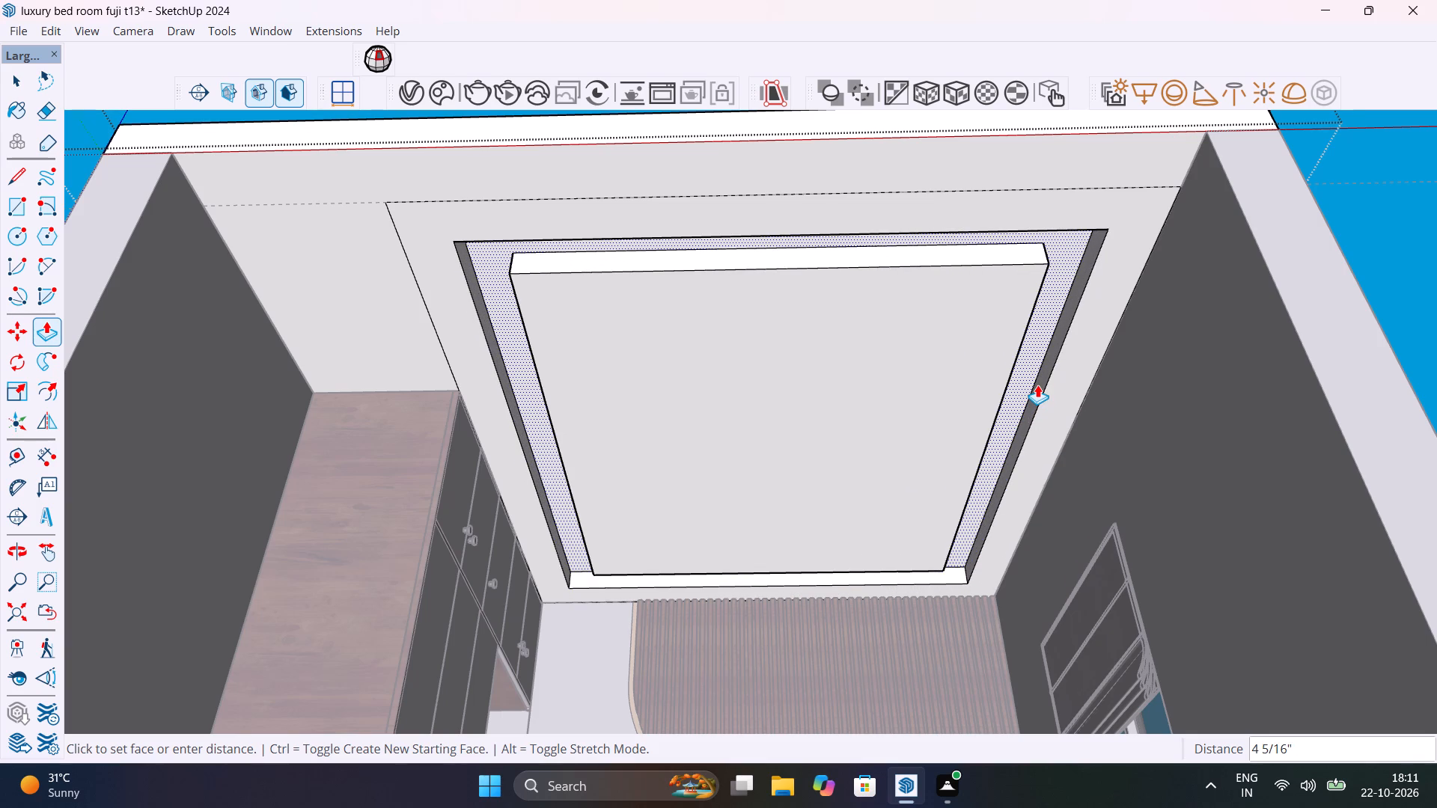
left_click(1037, 385)
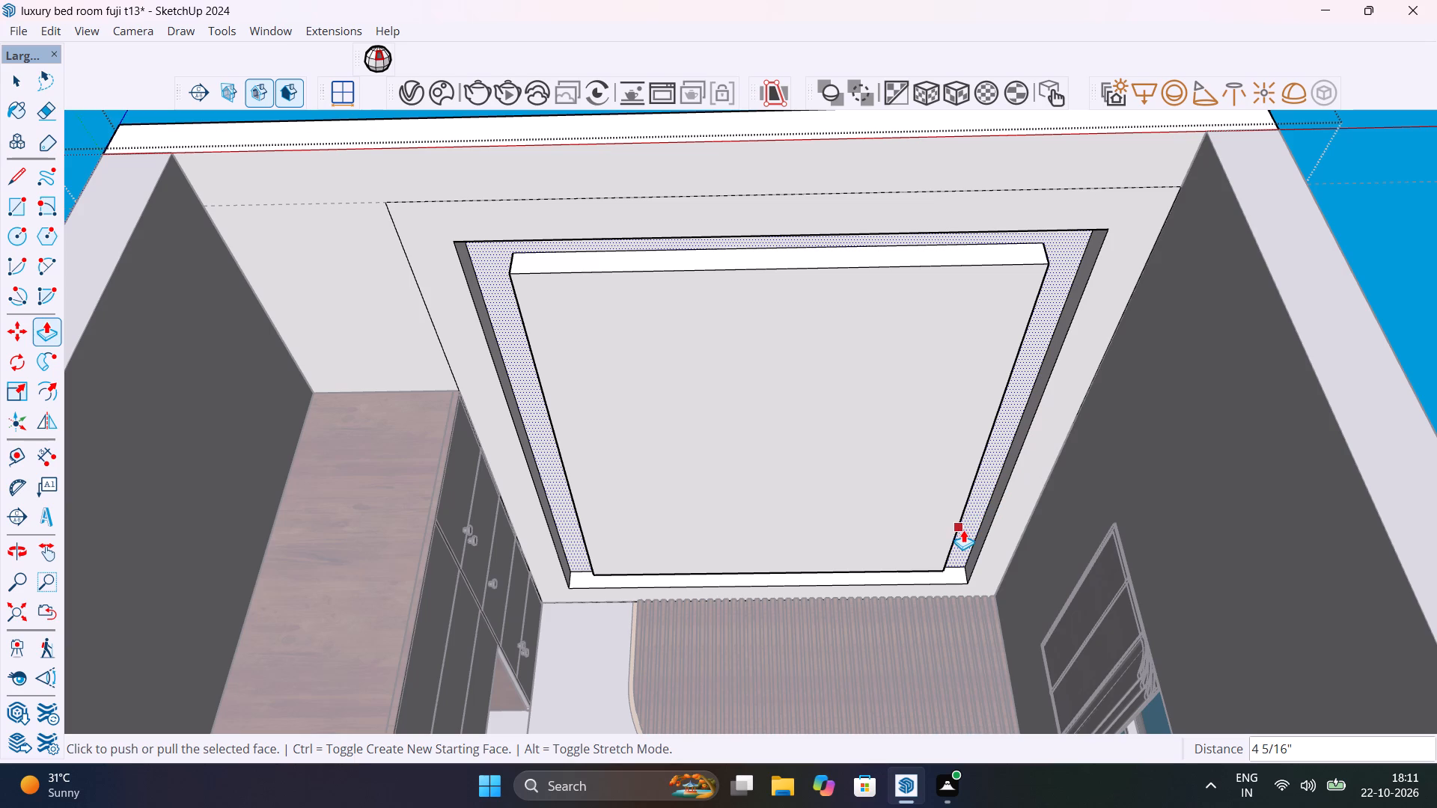
key("space")
Hide the room's floor slab group.
middle_click_drag(924, 512, 857, 266)
middle_click_drag(867, 440, 1061, 242)
scroll(957, 304, "up", 1)
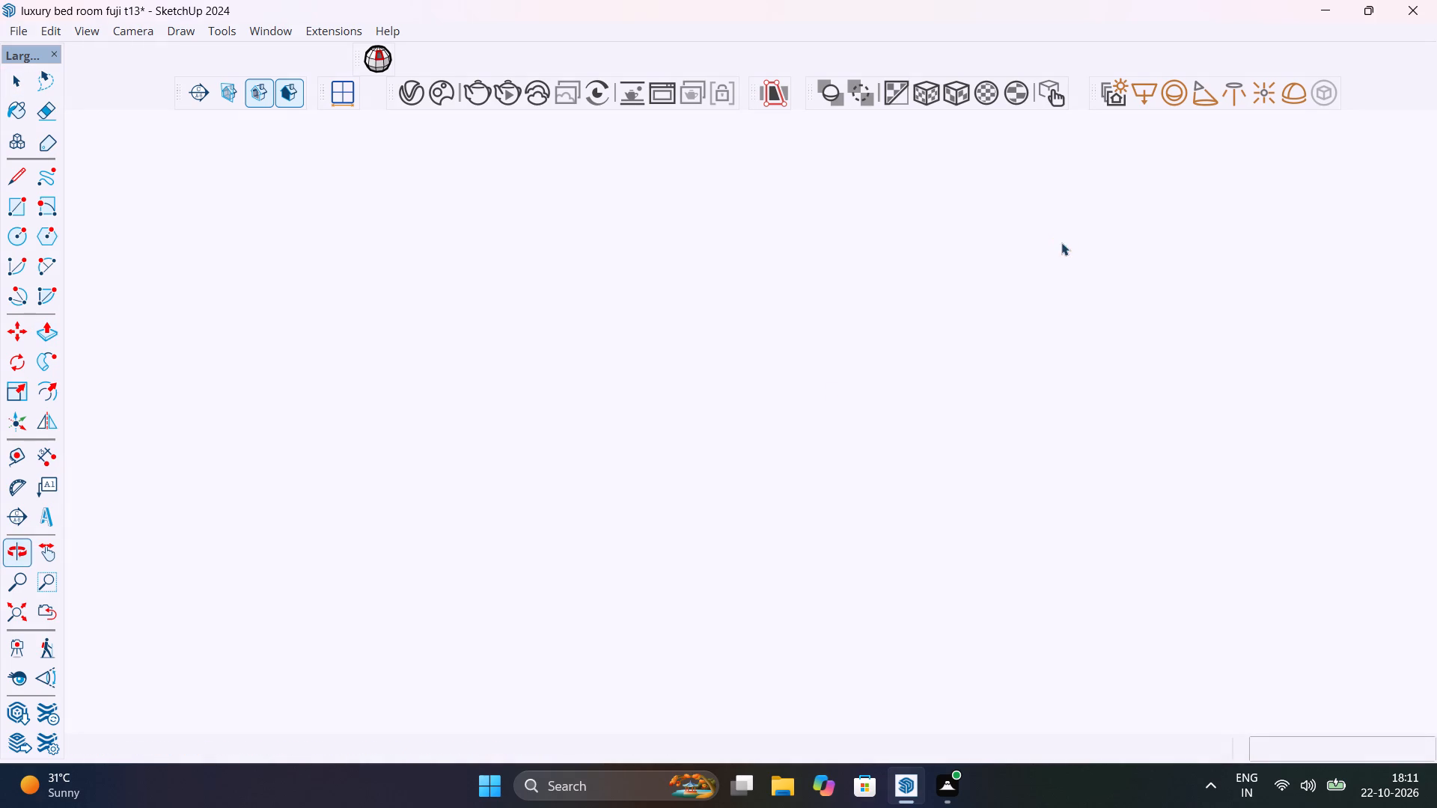
scroll(708, 402, "down", 20)
scroll(708, 402, "down", 3)
middle_click_drag(781, 507, 280, 279)
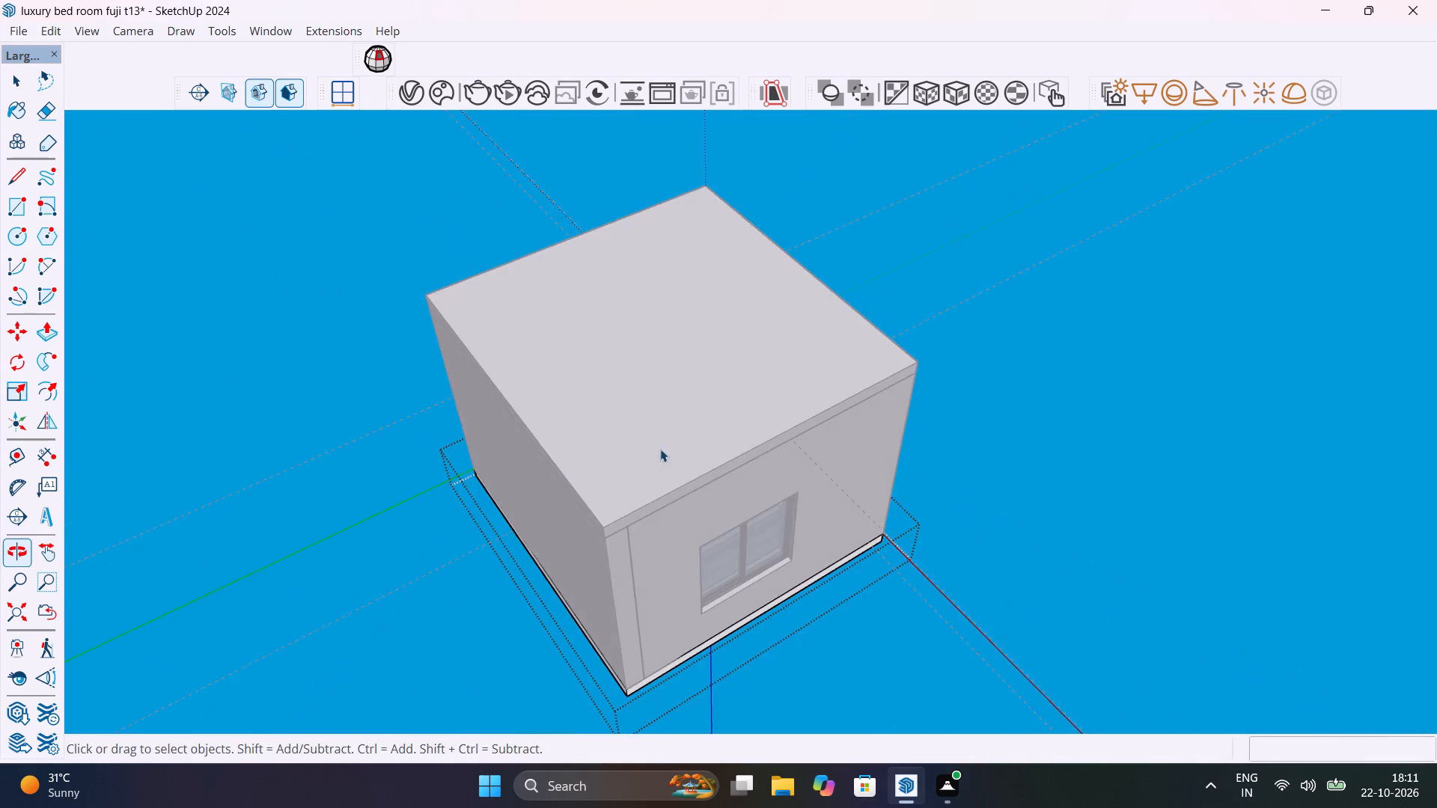
middle_click_drag(814, 486, 94, 357)
left_click(807, 346)
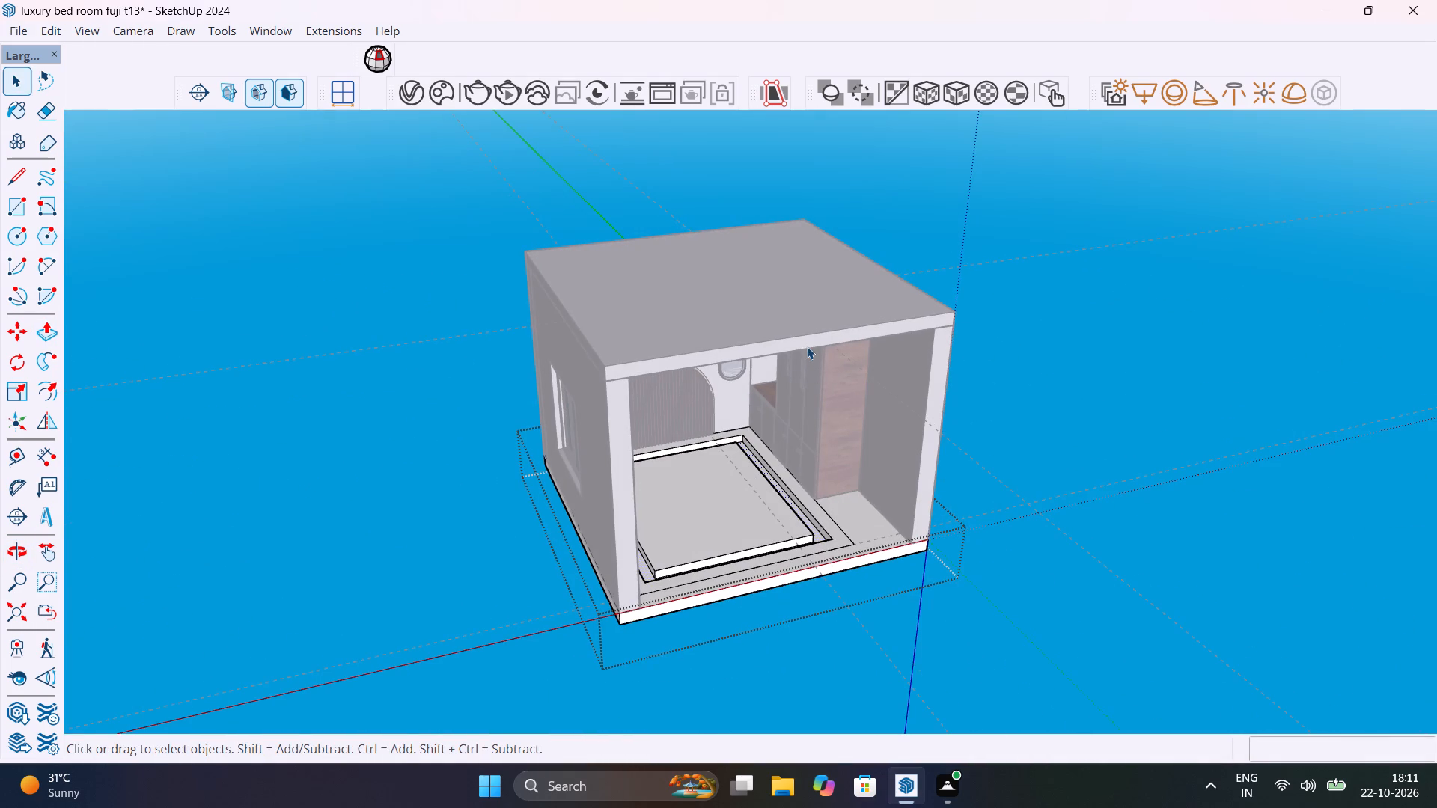
left_click(798, 340)
right_click(798, 341)
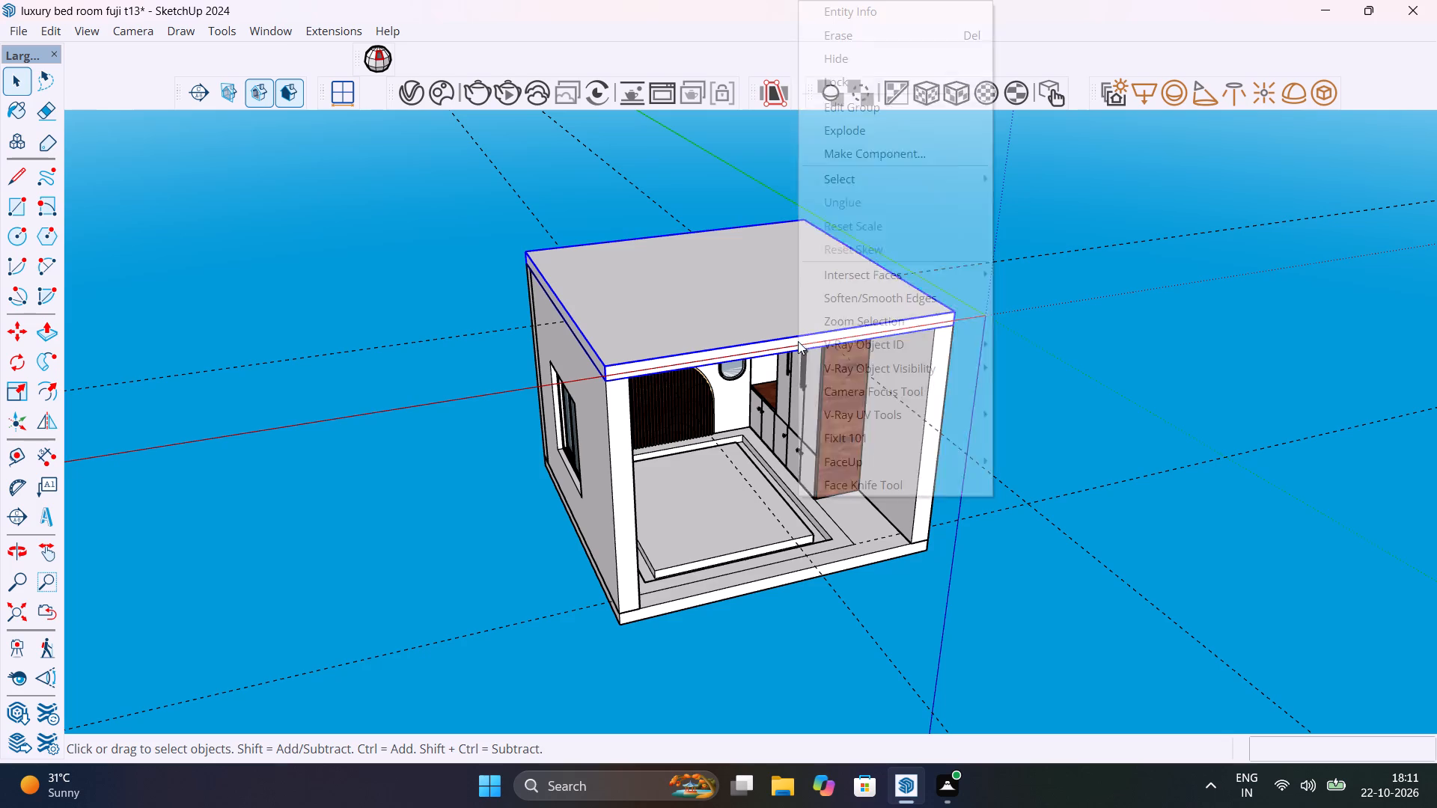
left_click(848, 51)
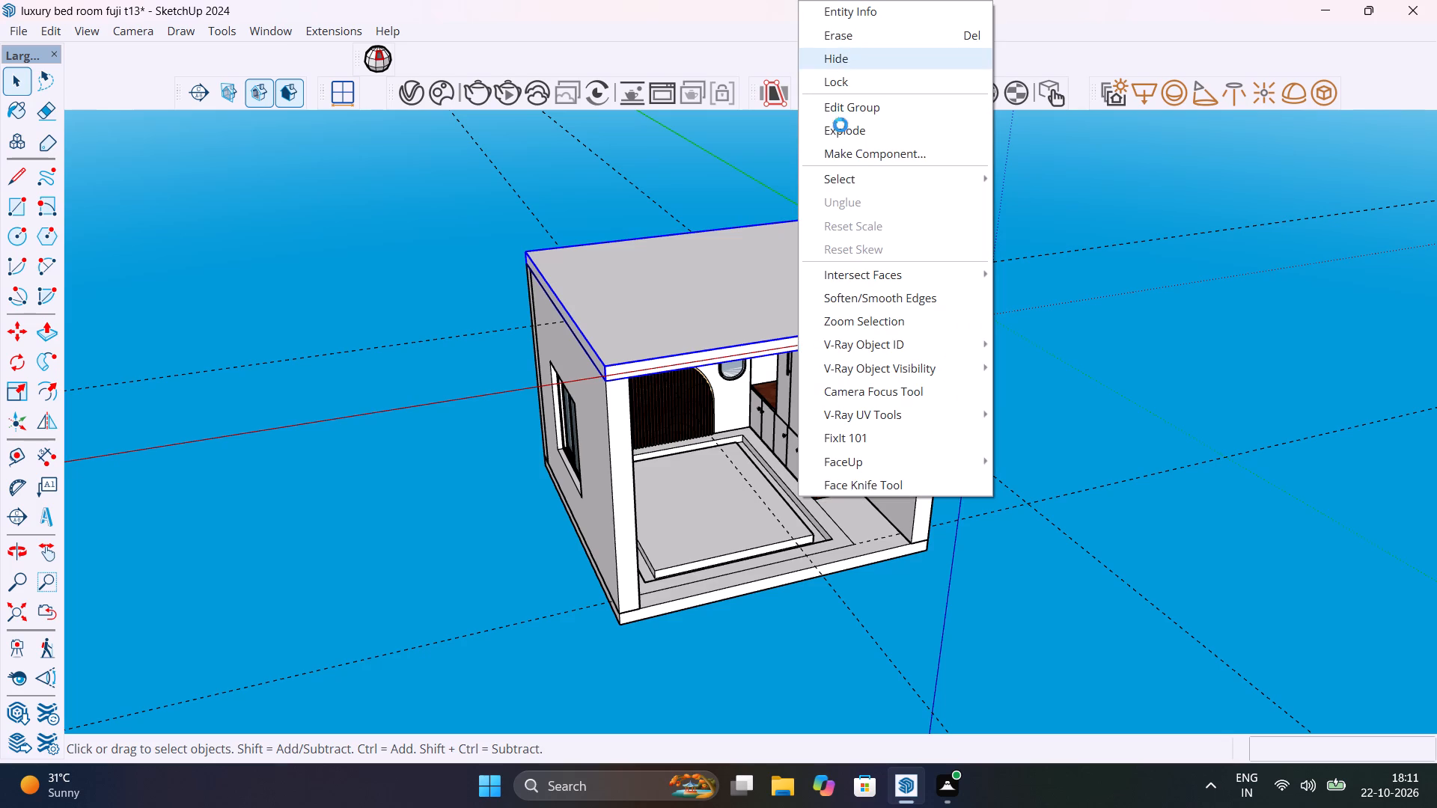
Examine the recessed ceiling channel and the room interior from several angles.
scroll(757, 551, "up", 10)
middle_click_drag(785, 551, 756, 719)
middle_click_drag(683, 625, 472, 513)
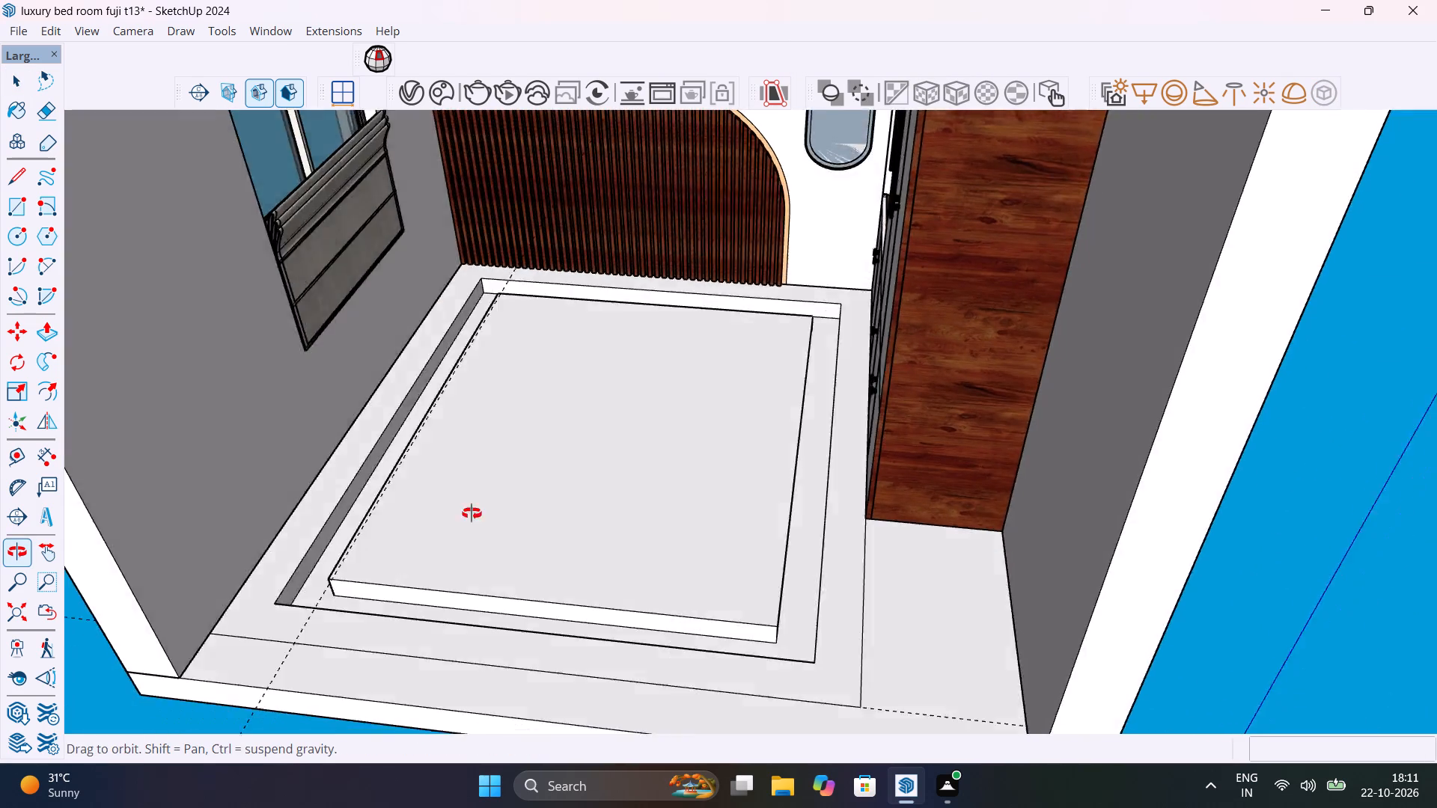
middle_click_drag(472, 513, 542, 483)
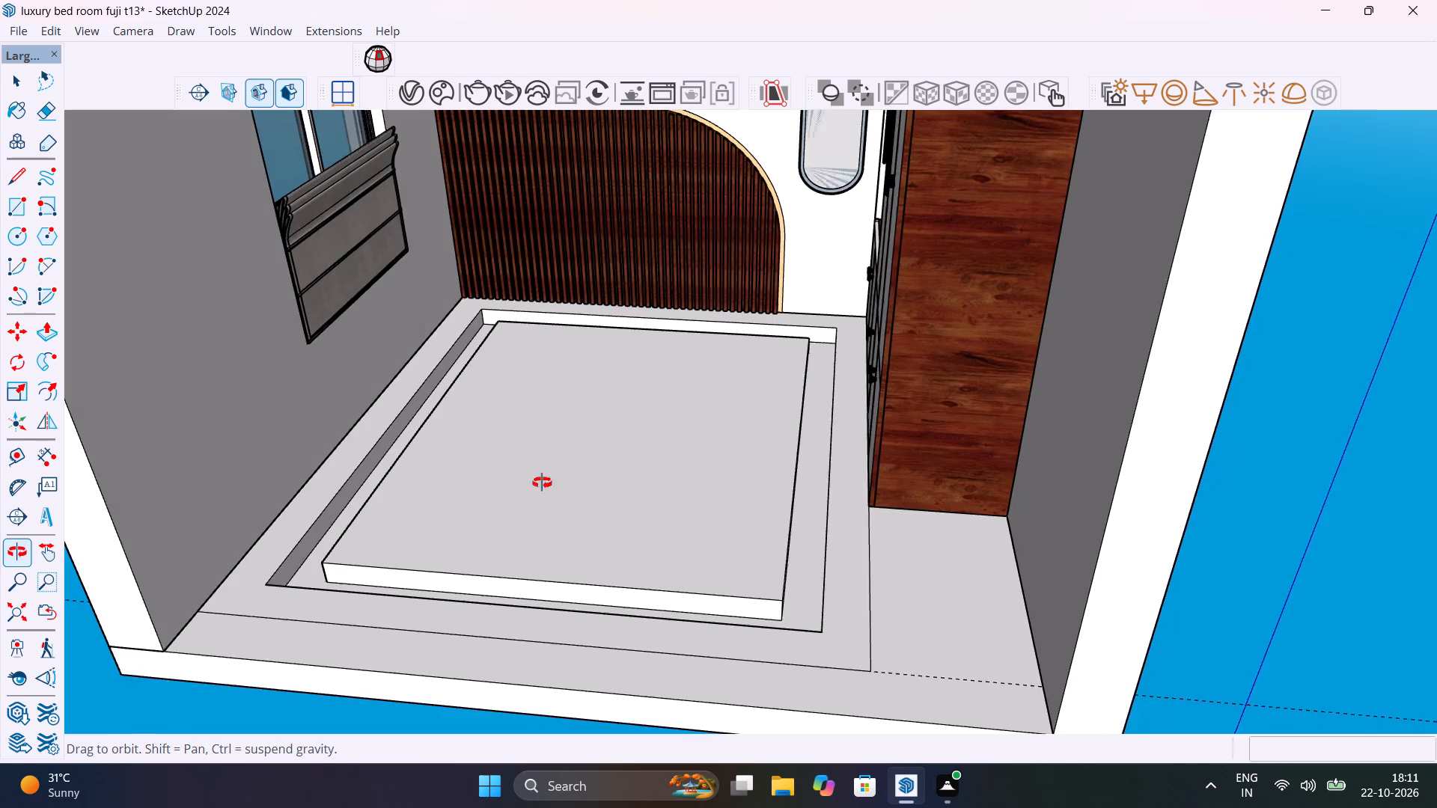
middle_click_drag(542, 483, 630, 260)
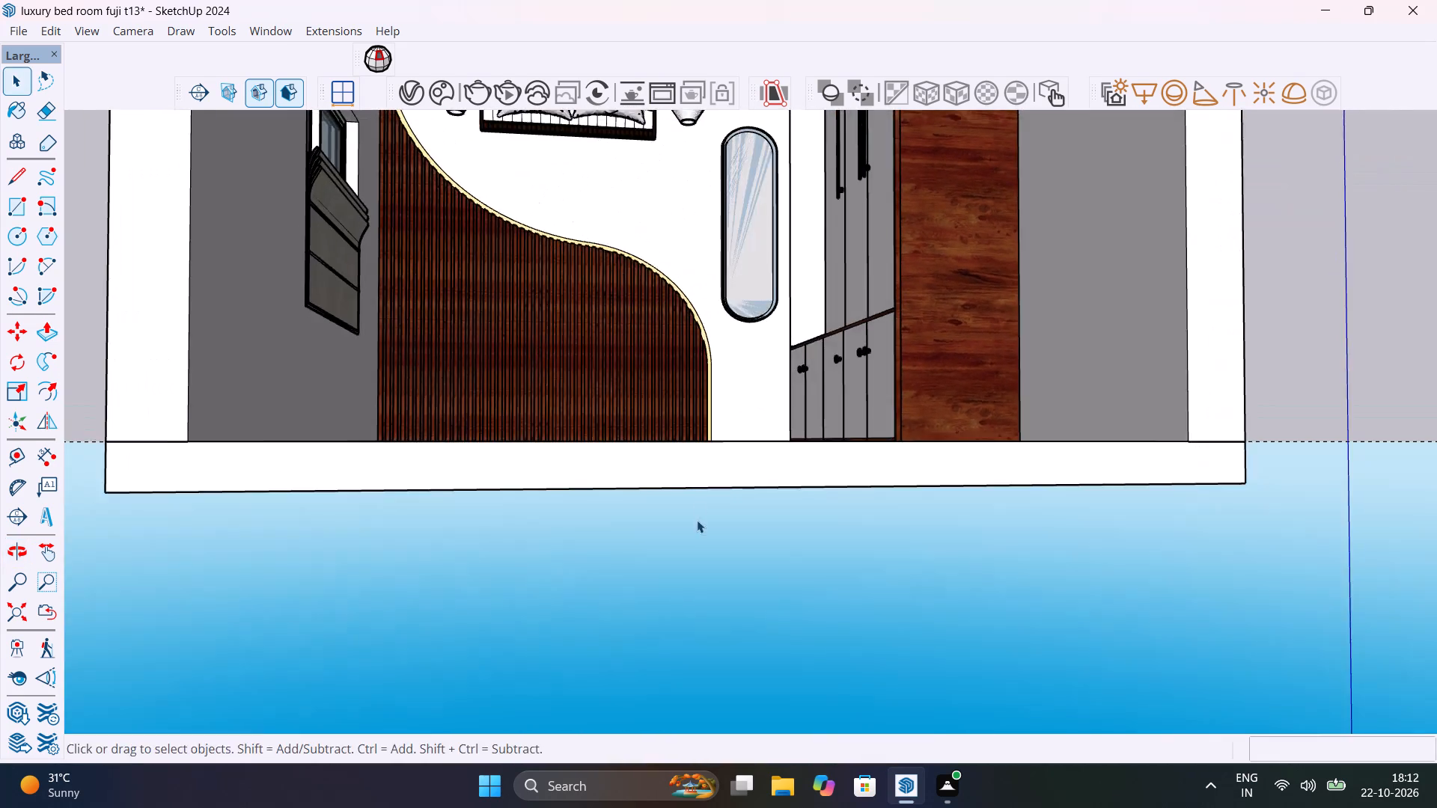
middle_click_drag(697, 518, 740, 219)
middle_click_drag(730, 364, 603, 0)
middle_click_drag(835, 361, 275, 55)
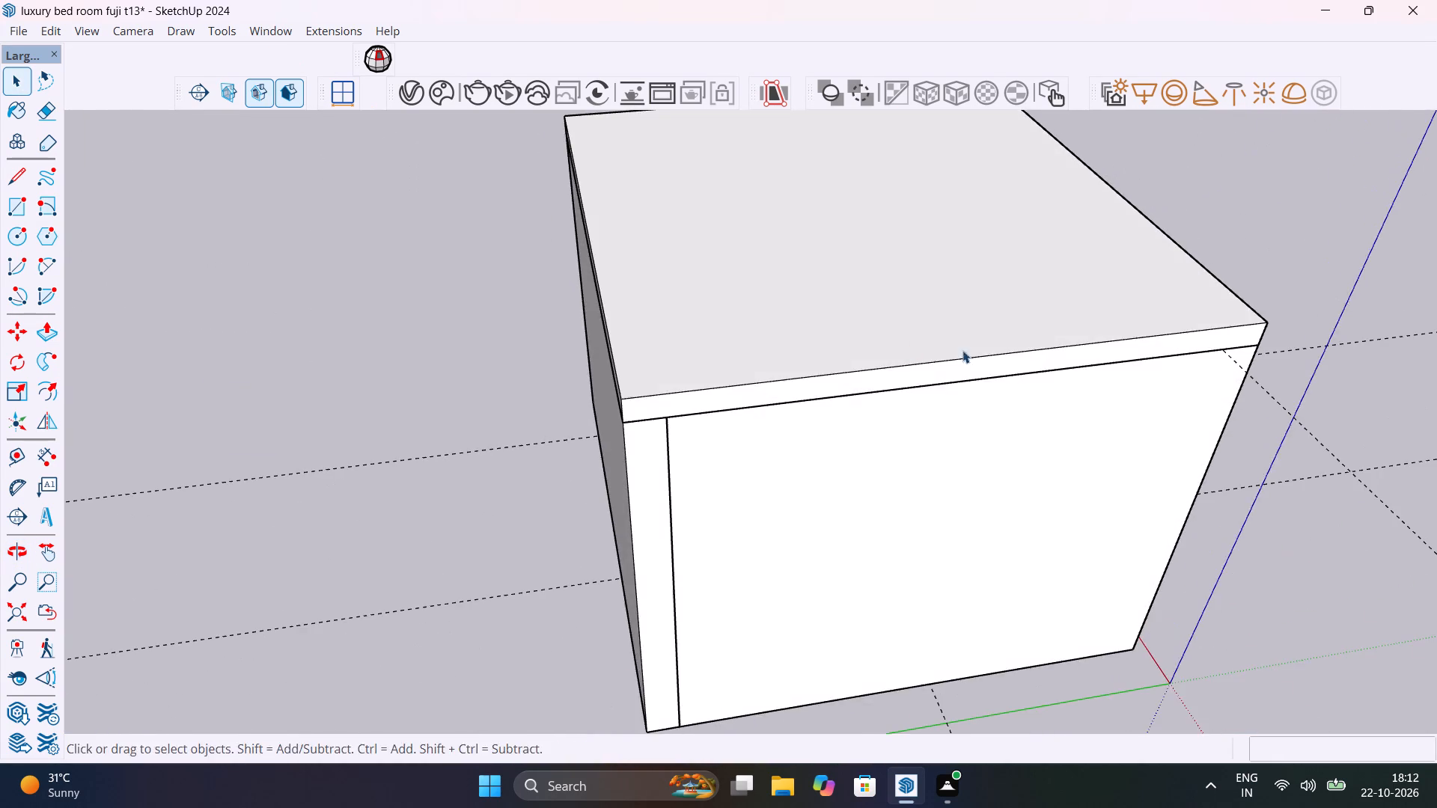
middle_click_drag(948, 338, 180, 61)
middle_click_drag(323, 127, 363, 77)
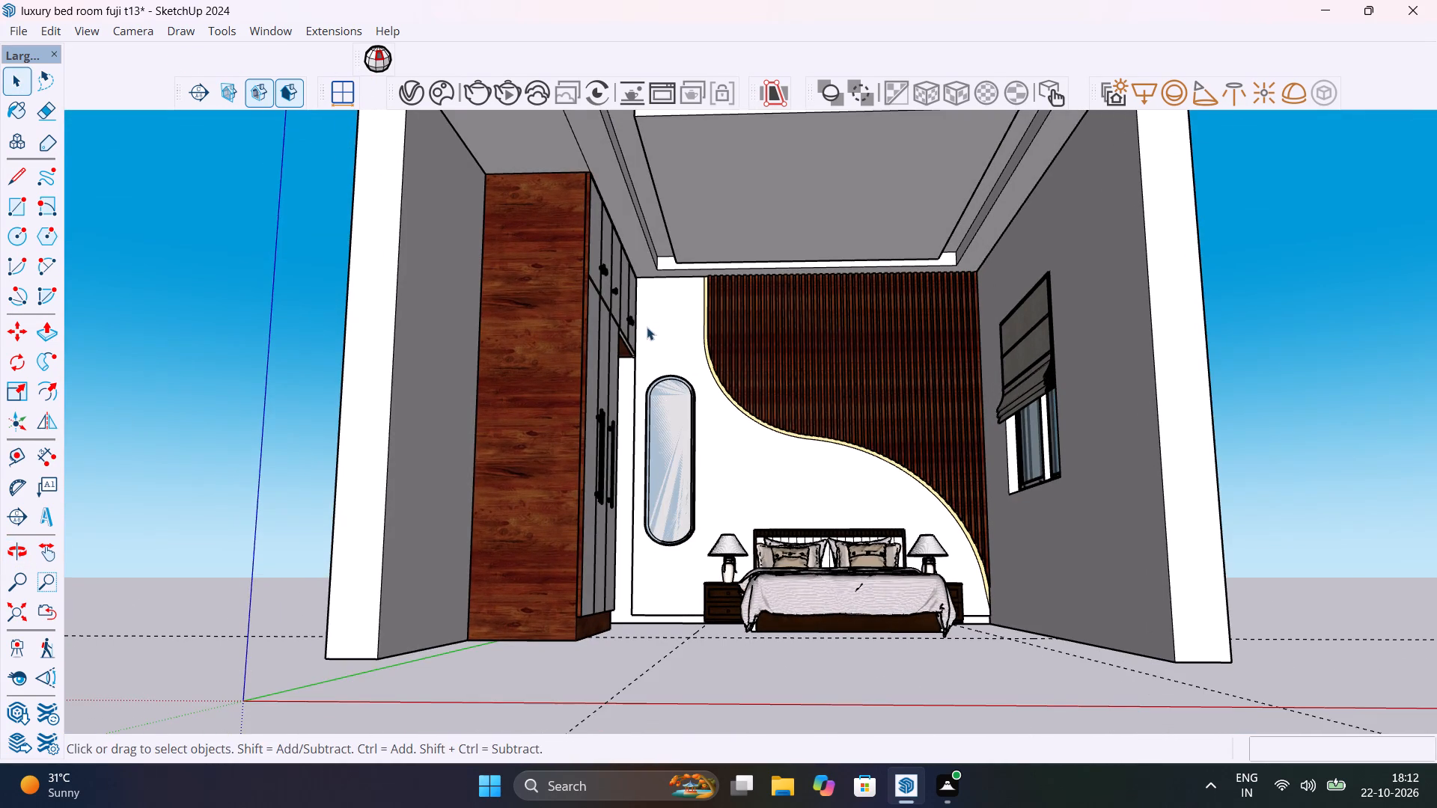
In the ceiling group, copy the channel's lower outer edge on the wardrobe side about 2 3/16" up to the corner edge's midpoint.
middle_click_drag(647, 326, 563, 382)
scroll(539, 353, "up", 9)
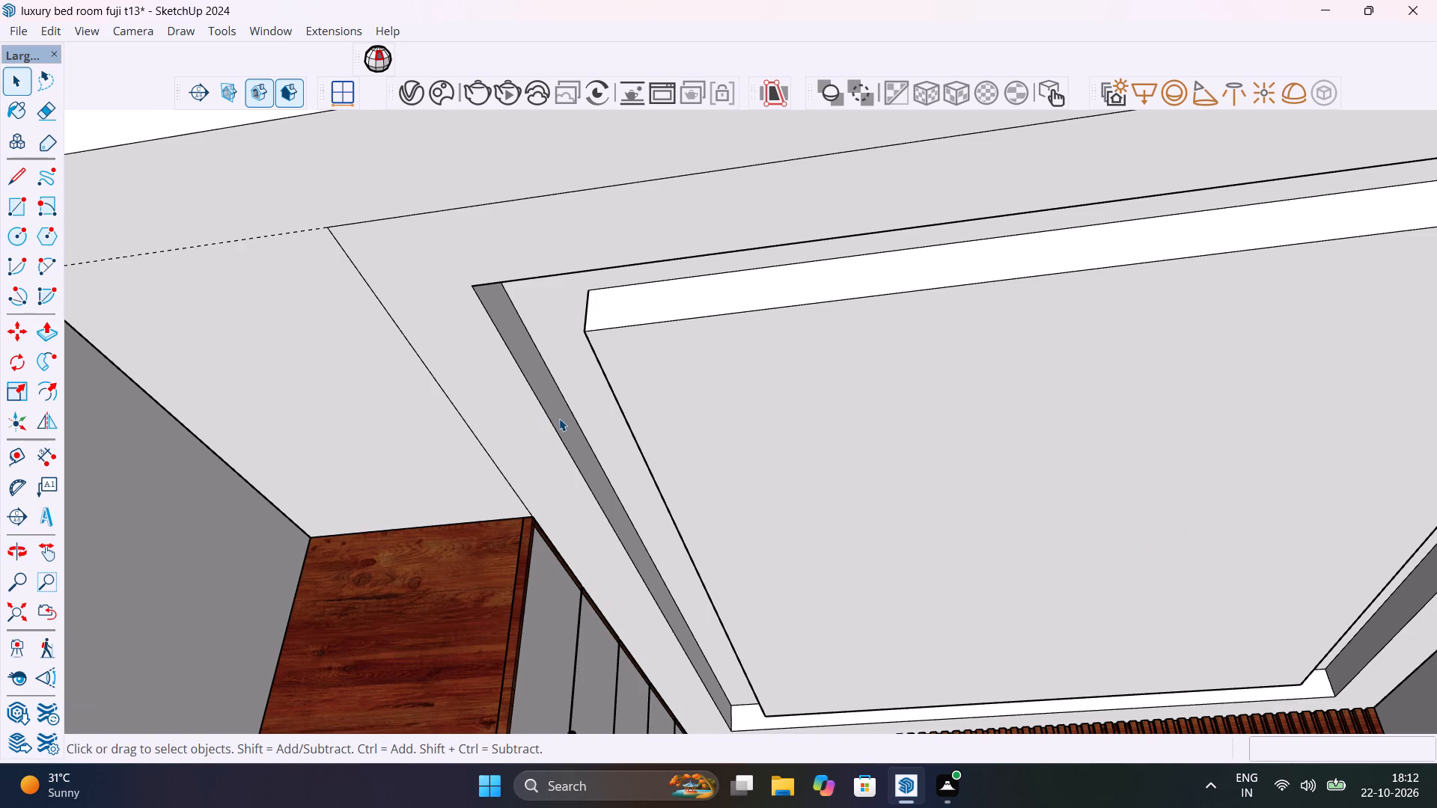
scroll(523, 387, "up", 1)
middle_click_drag(522, 385, 391, 410)
scroll(298, 447, "up", 7)
left_click(305, 430)
triple_click(305, 434)
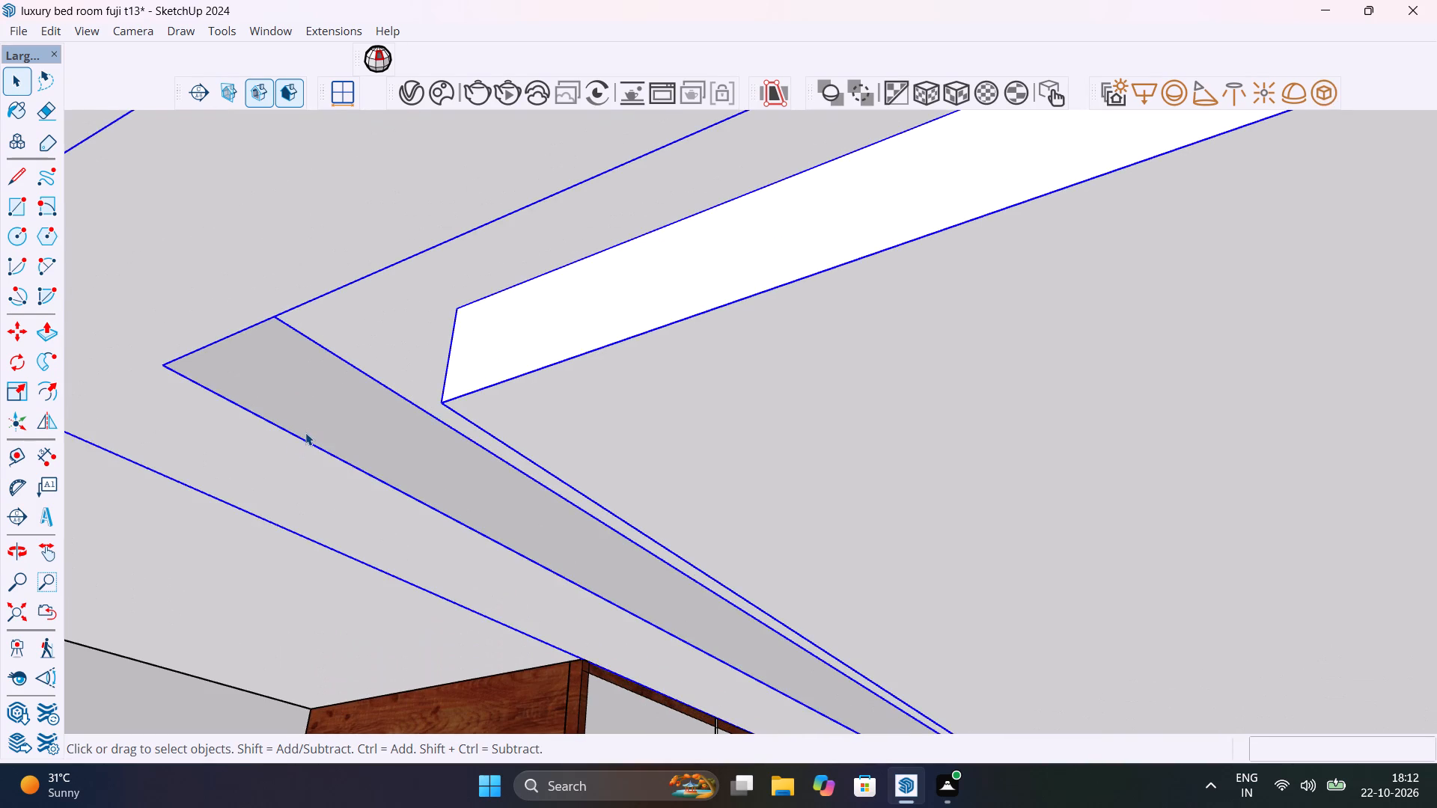
left_click(308, 435)
left_click(310, 441)
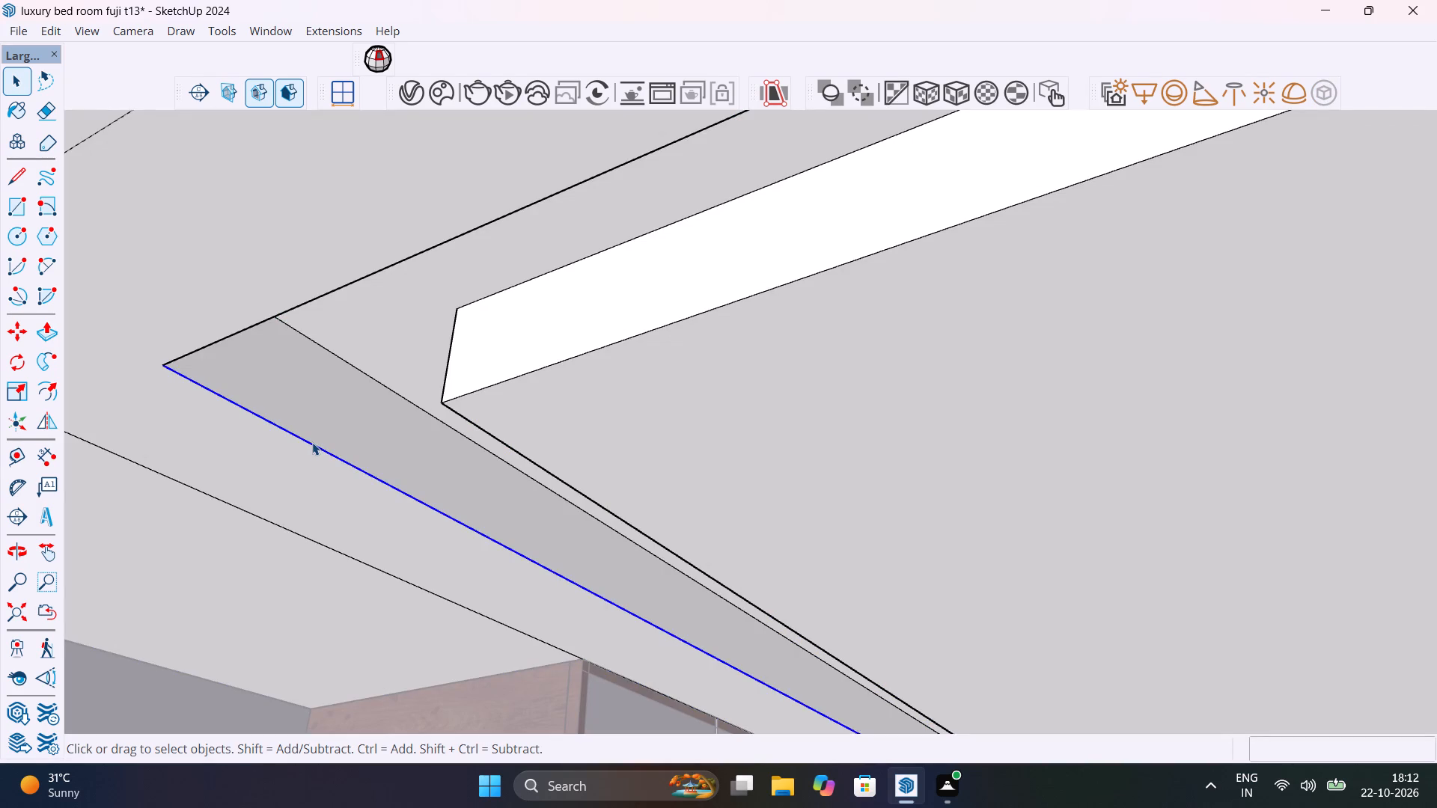
key("m")
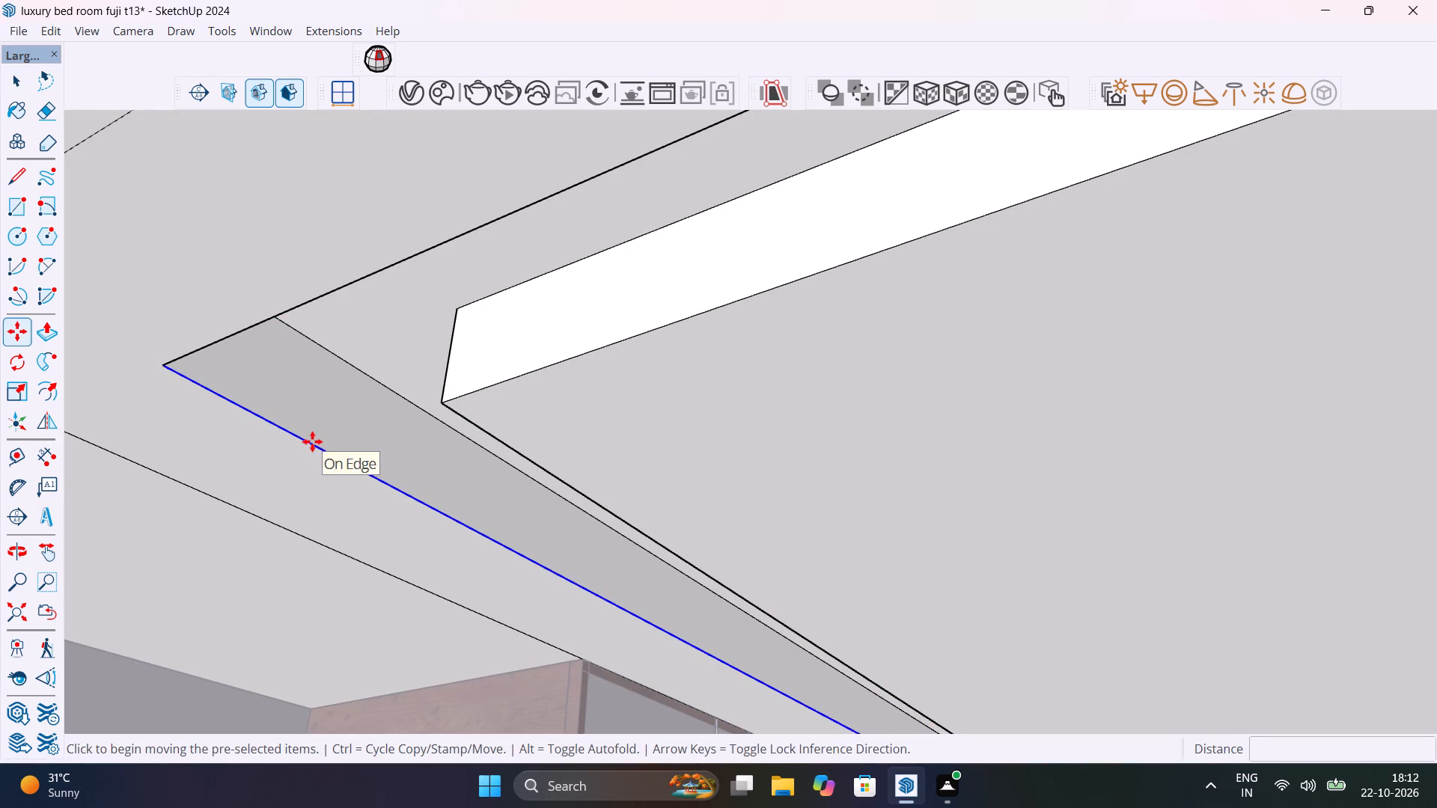
middle_click_drag(184, 380, 180, 377)
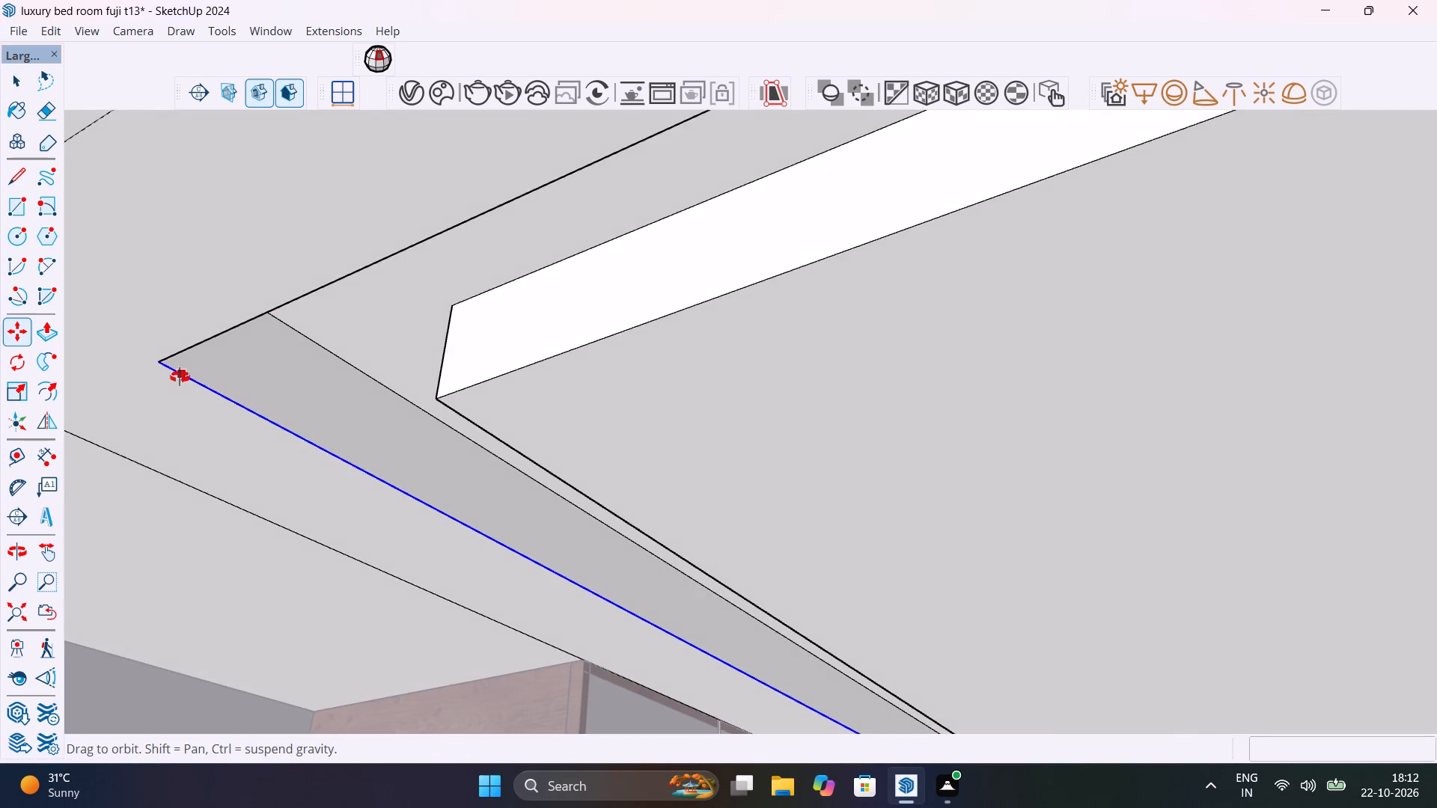
middle_click_drag(180, 377, 0, 369)
scroll(0, 369, "up", 1)
left_click(76, 497)
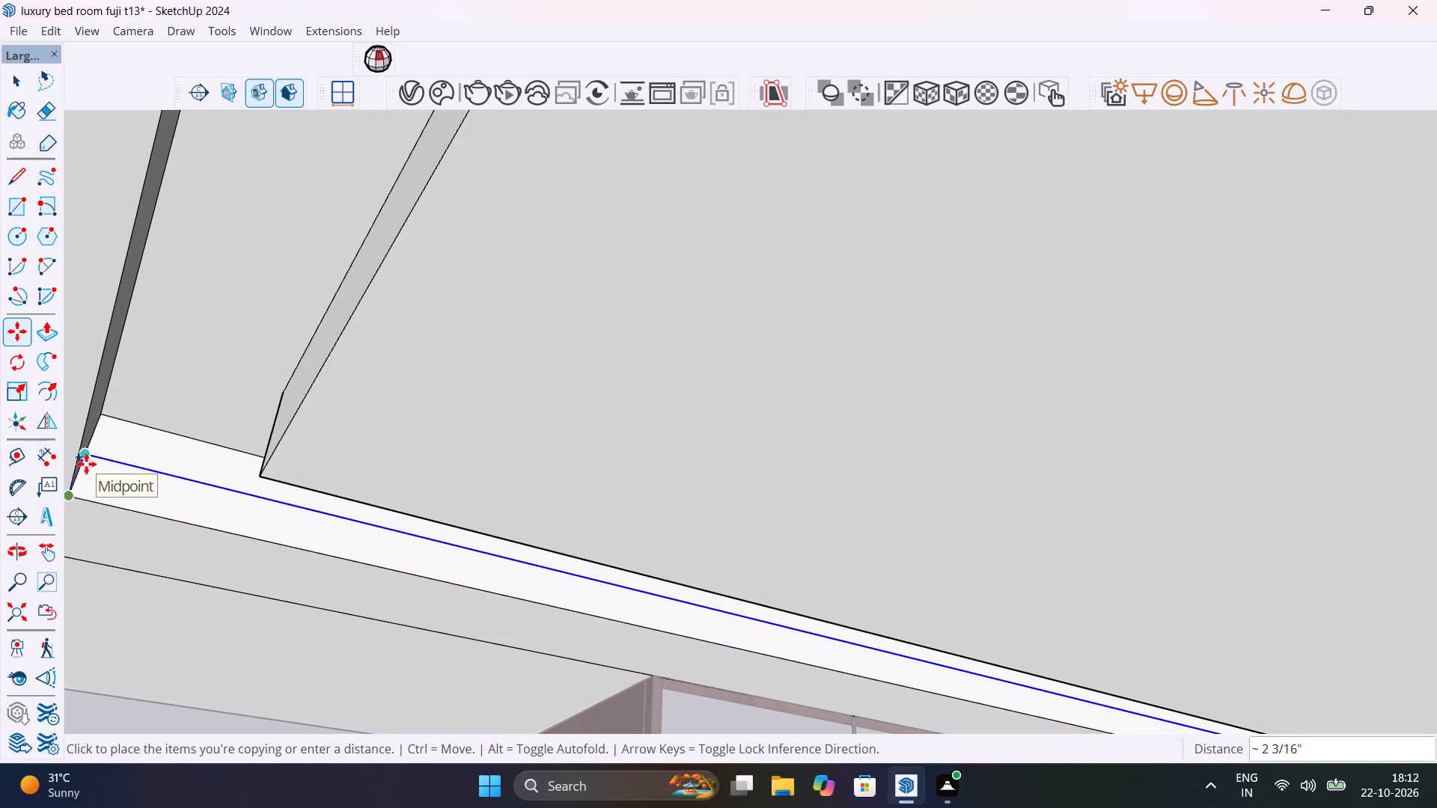
left_click(86, 464)
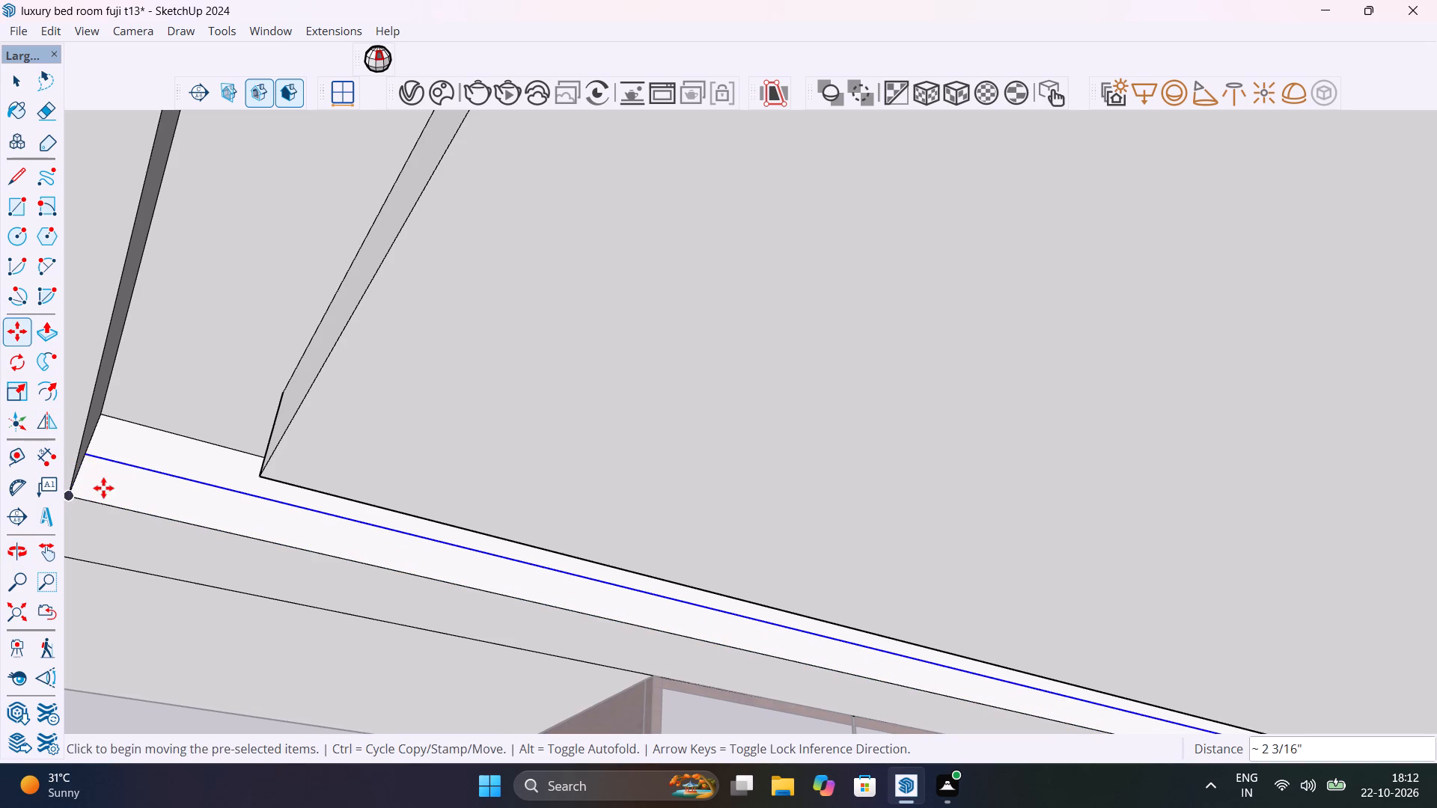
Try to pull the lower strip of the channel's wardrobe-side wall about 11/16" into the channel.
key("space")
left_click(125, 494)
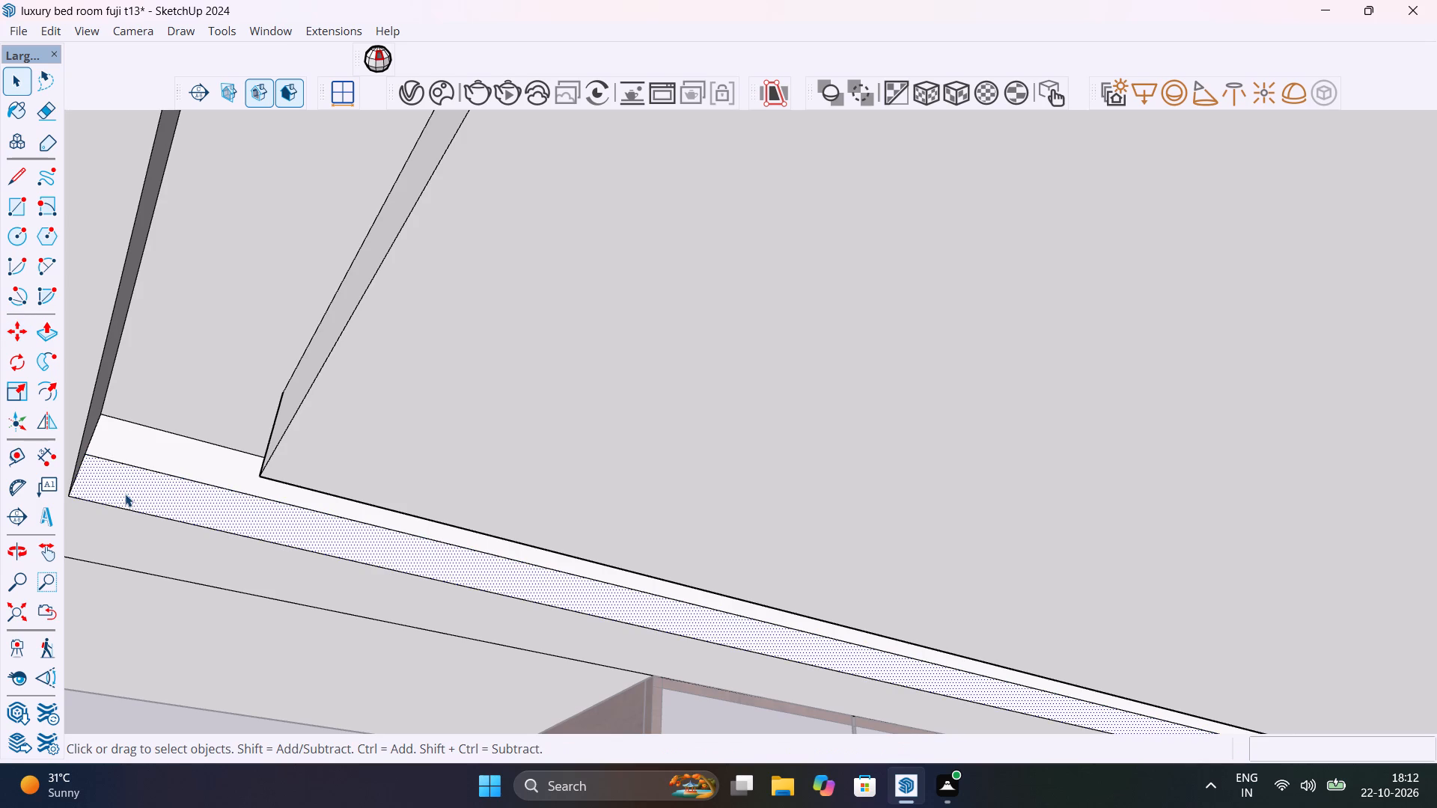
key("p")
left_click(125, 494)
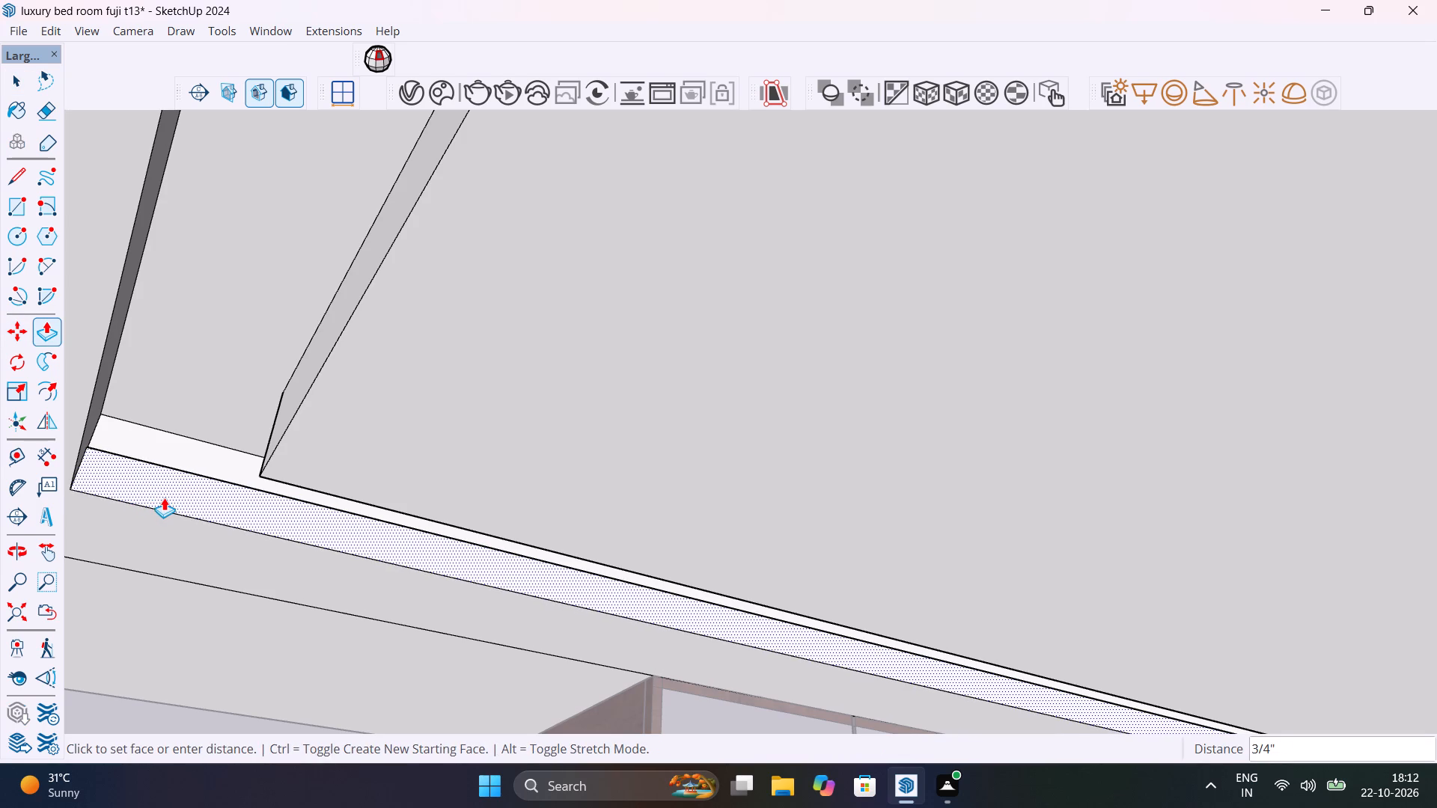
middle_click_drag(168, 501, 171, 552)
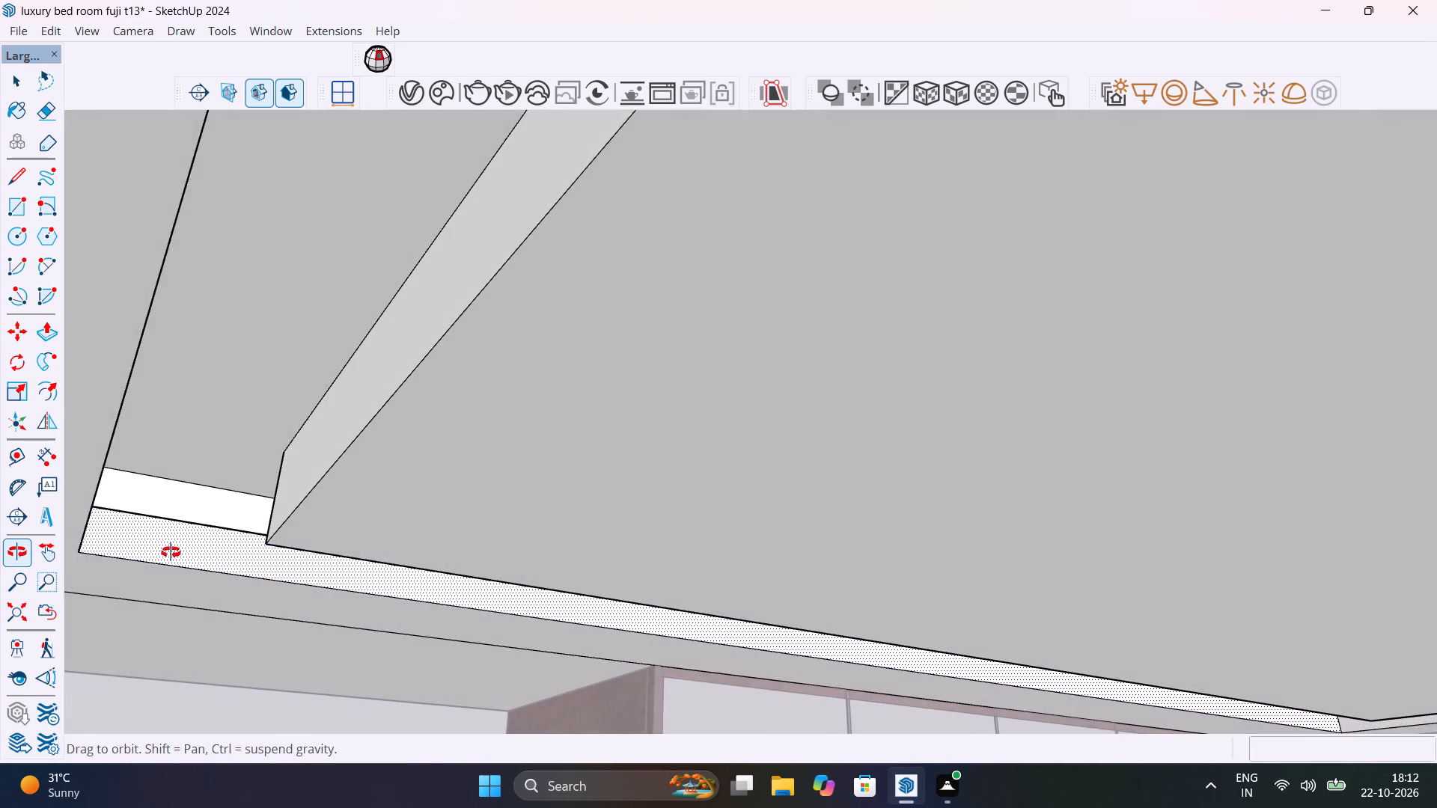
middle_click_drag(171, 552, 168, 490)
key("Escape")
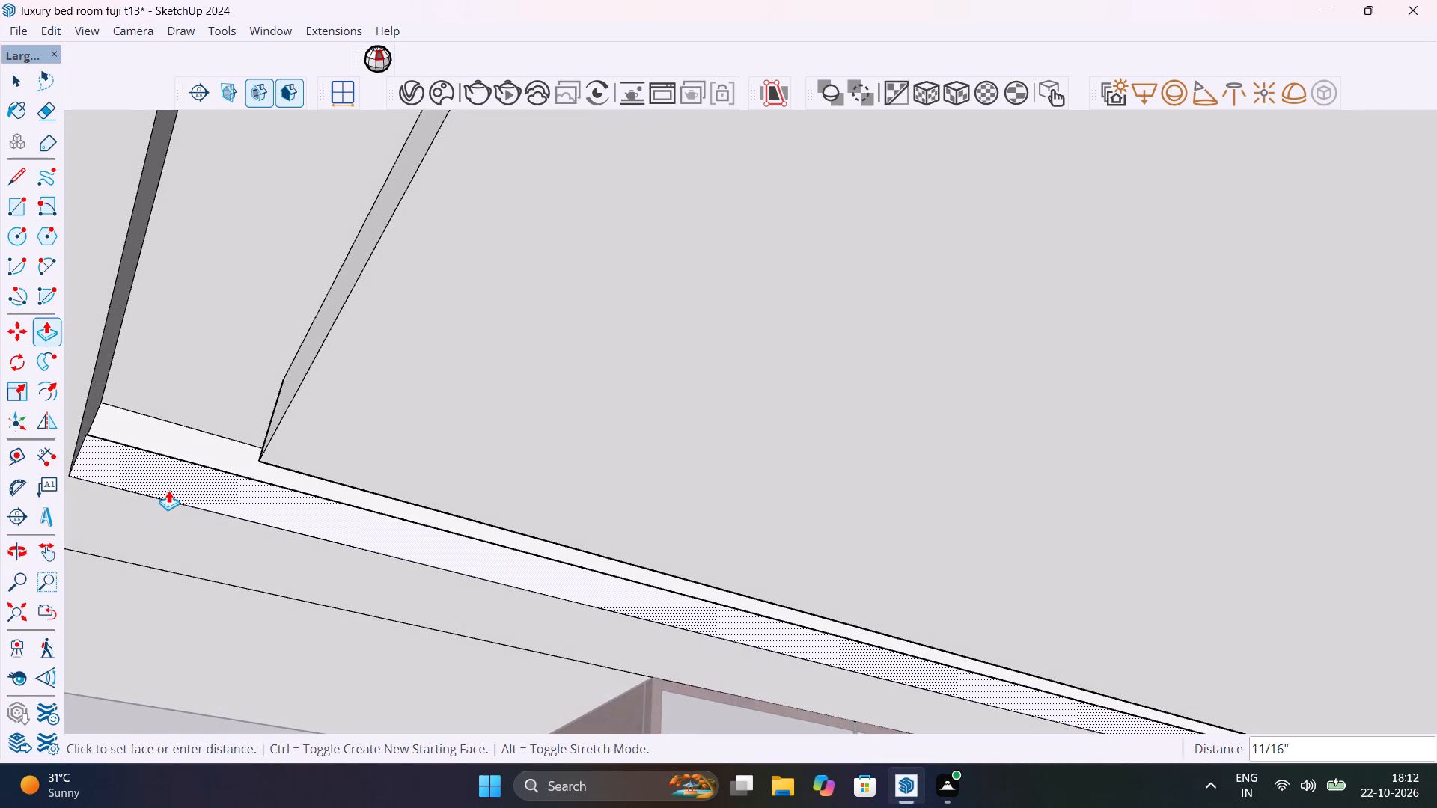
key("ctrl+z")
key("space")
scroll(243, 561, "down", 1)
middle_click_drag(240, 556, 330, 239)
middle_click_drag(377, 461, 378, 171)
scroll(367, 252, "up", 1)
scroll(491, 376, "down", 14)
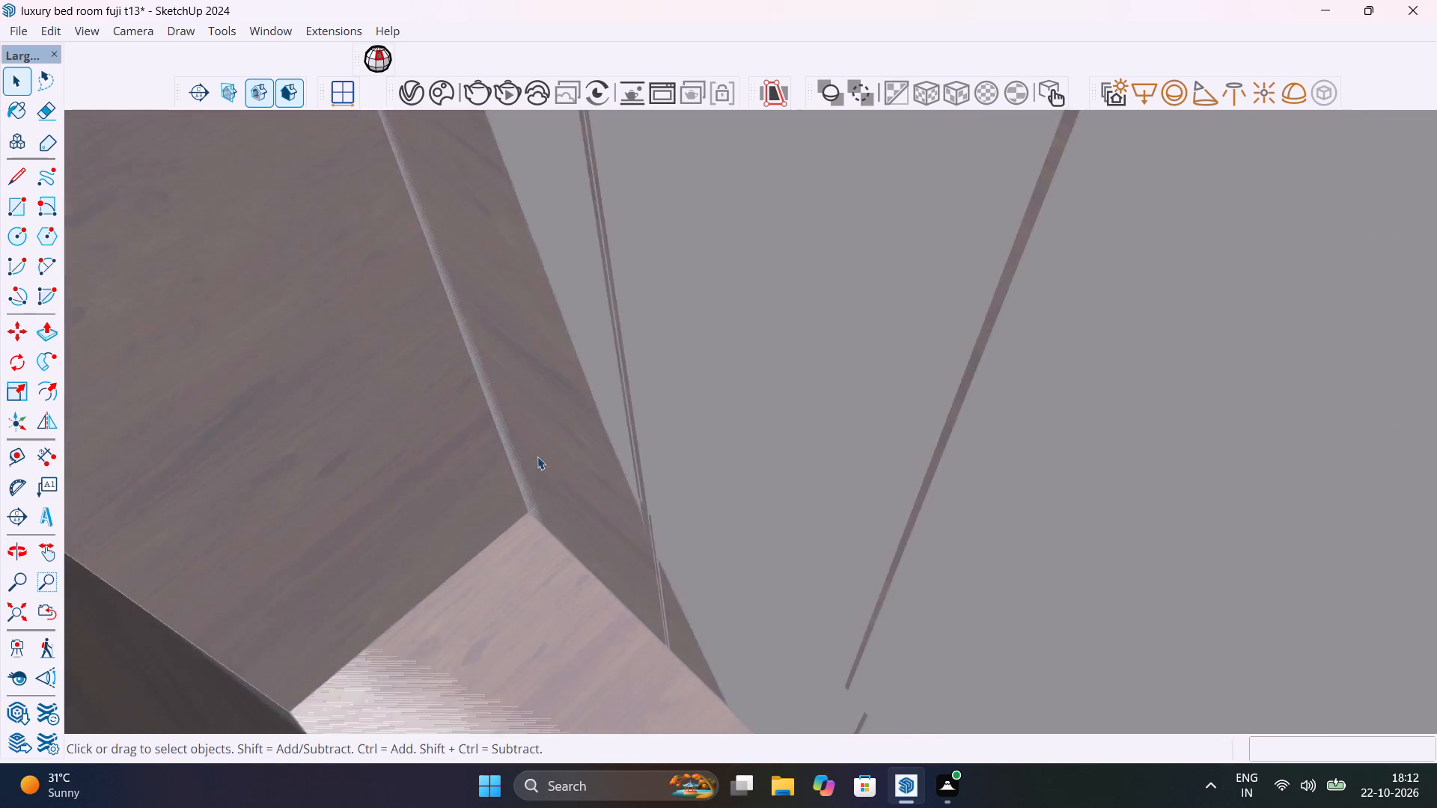
Examine the recessed ceiling channel and its corners from outside and inside the room.
scroll(537, 456, "down", 14)
scroll(576, 435, "up", 1)
scroll(576, 433, "down", 20)
scroll(576, 433, "down", 2)
middle_click_drag(924, 451, 282, 254)
scroll(568, 391, "down", 20)
scroll(568, 391, "down", 20)
scroll(568, 391, "down", 8)
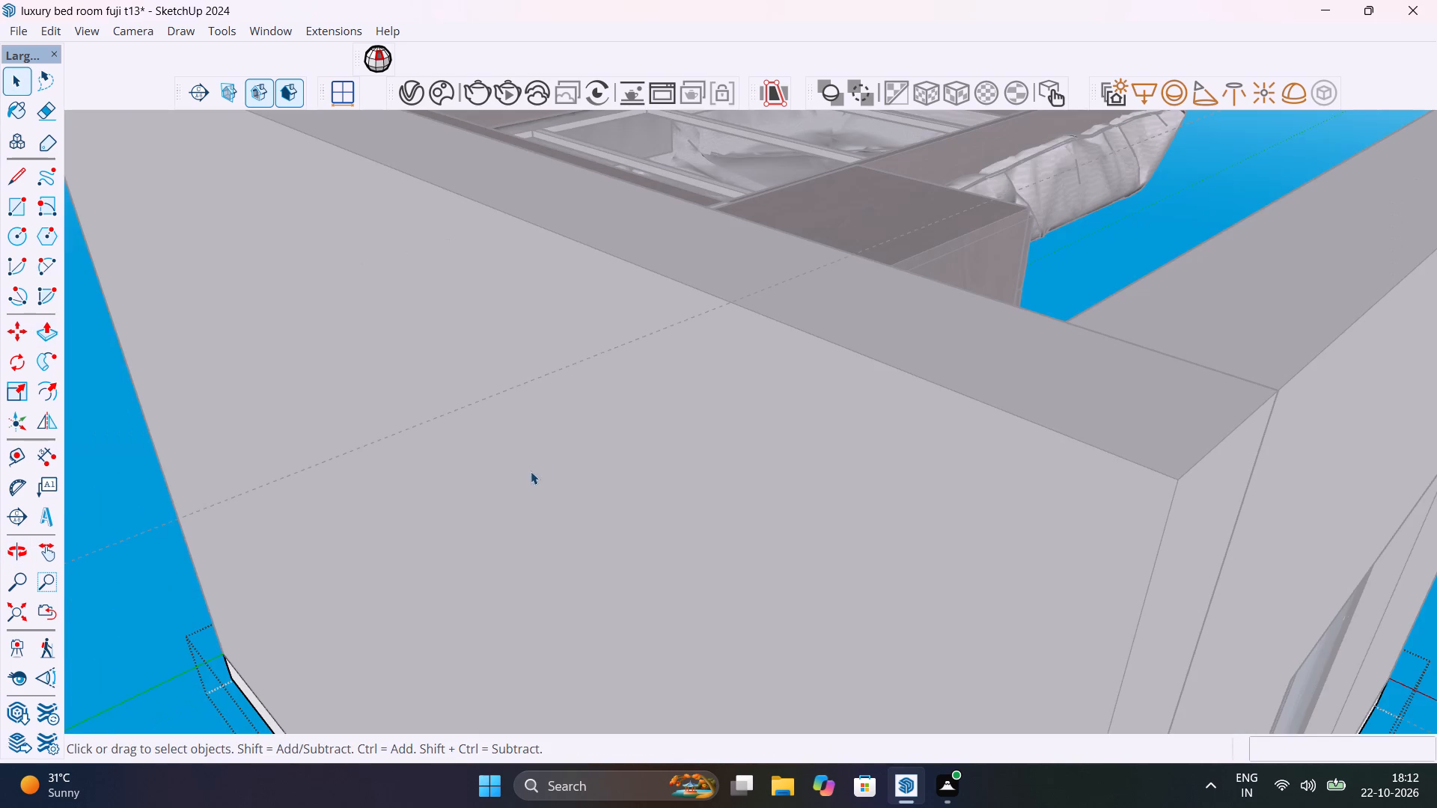
left_click(21, 617)
middle_click_drag(547, 433, 323, 430)
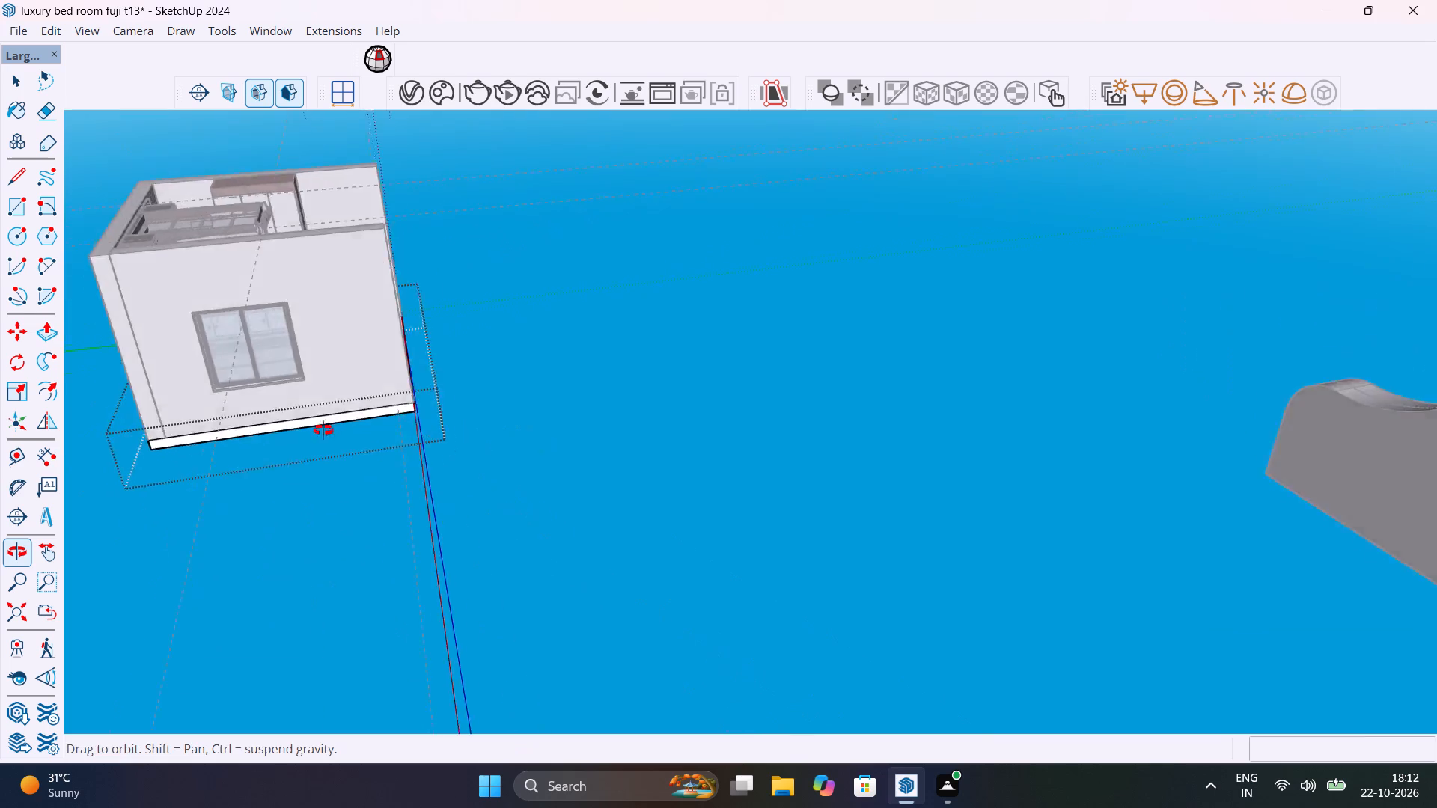
middle_click_drag(323, 430, 0, 492)
scroll(516, 180, "up", 16)
middle_click_drag(501, 308, 315, 334)
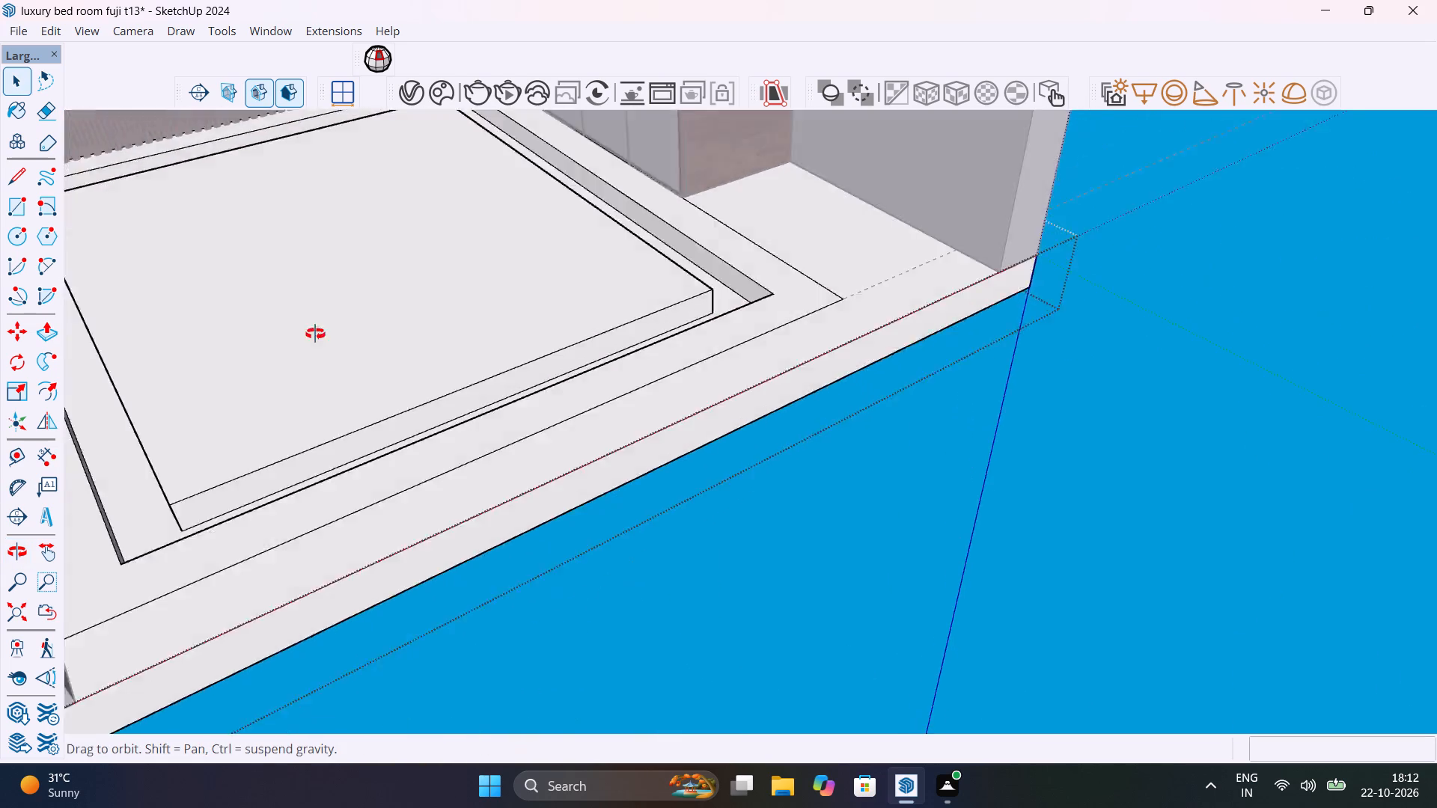
middle_click_drag(315, 334, 322, 660)
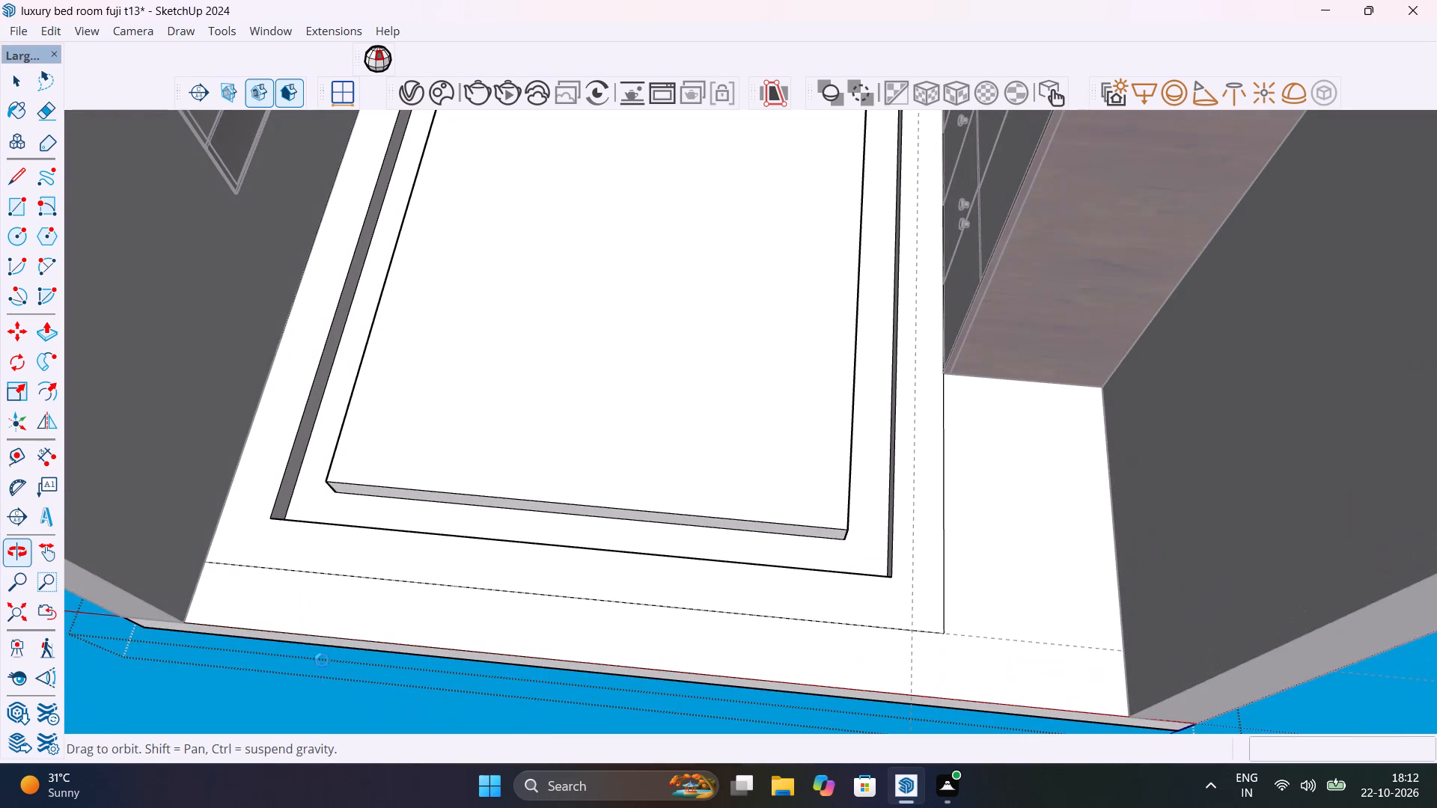
middle_click_drag(322, 660, 326, 684)
scroll(353, 412, "up", 7)
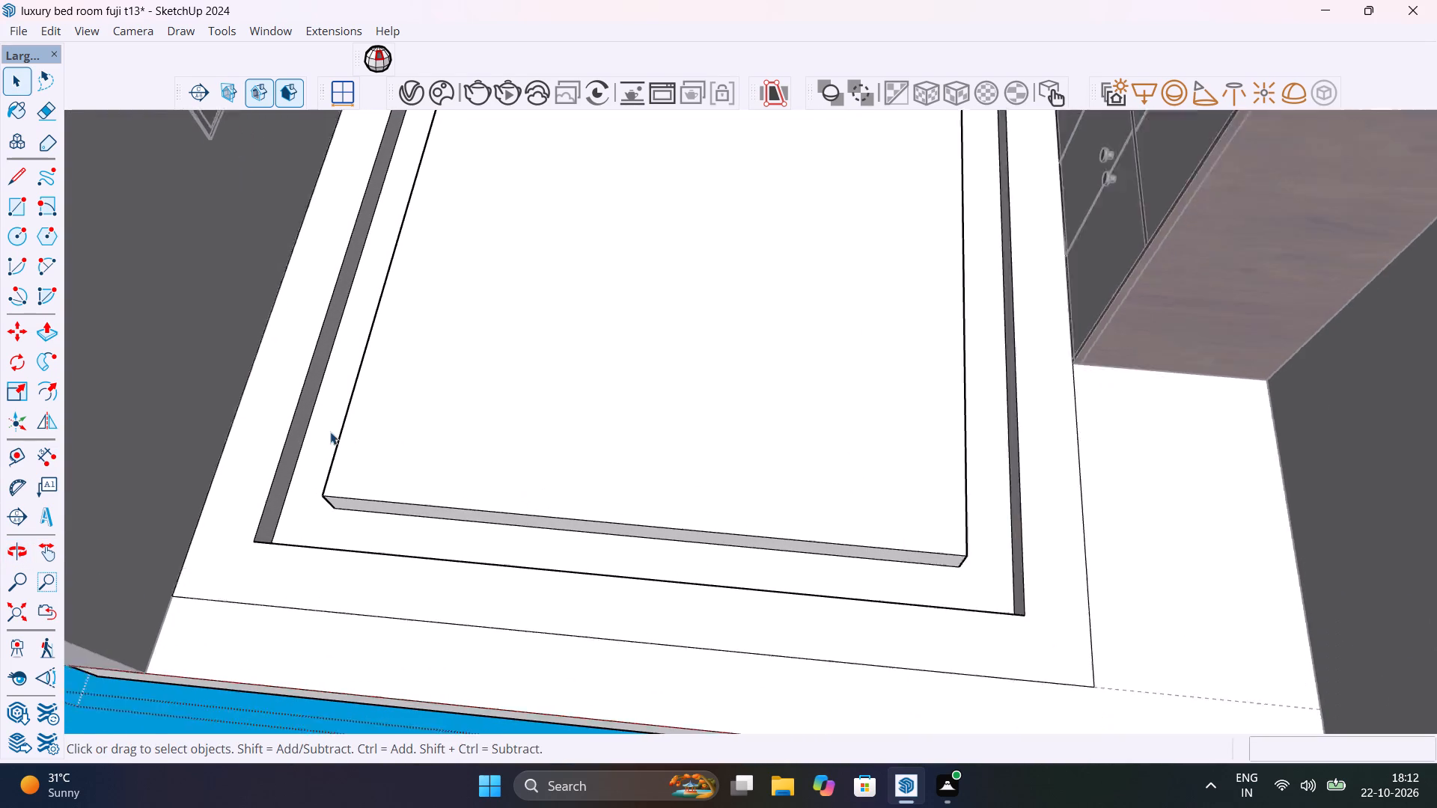
scroll(330, 432, "up", 9)
middle_click_drag(379, 462, 451, 136)
scroll(571, 225, "up", 1)
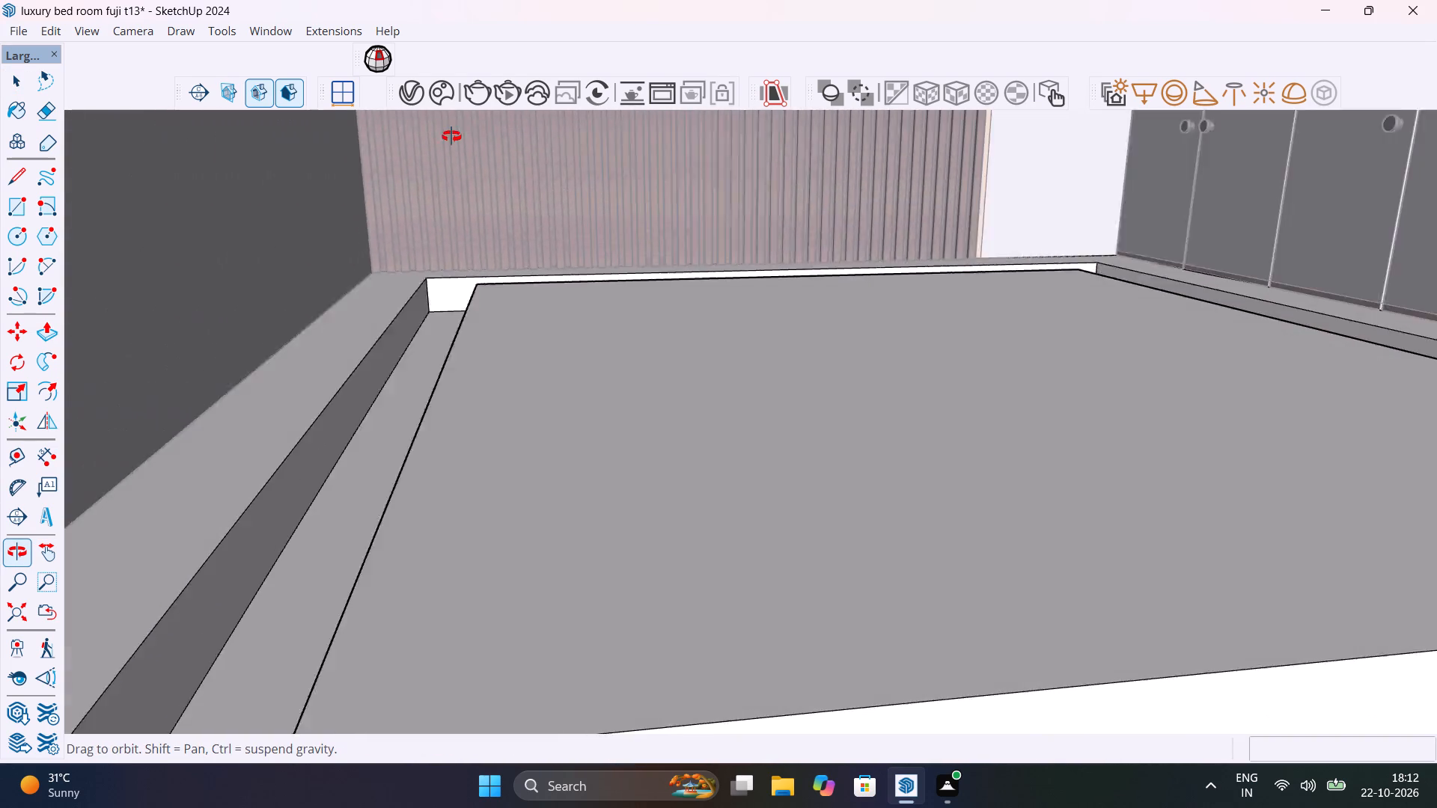
middle_click_drag(451, 136, 449, 142)
scroll(450, 355, "down", 9)
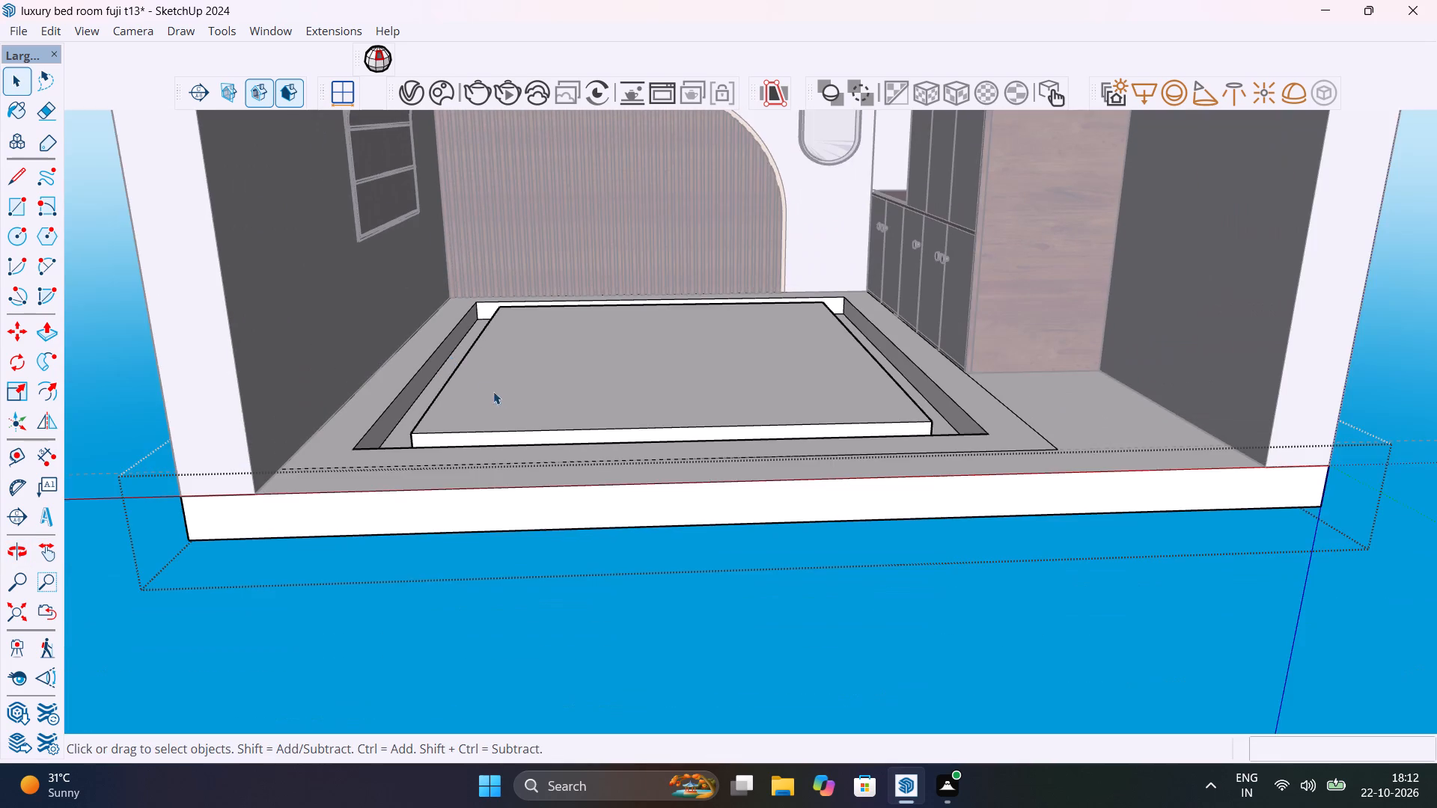
middle_click_drag(498, 390, 475, 560)
scroll(382, 594, "up", 5)
middle_click_drag(382, 594, 436, 495)
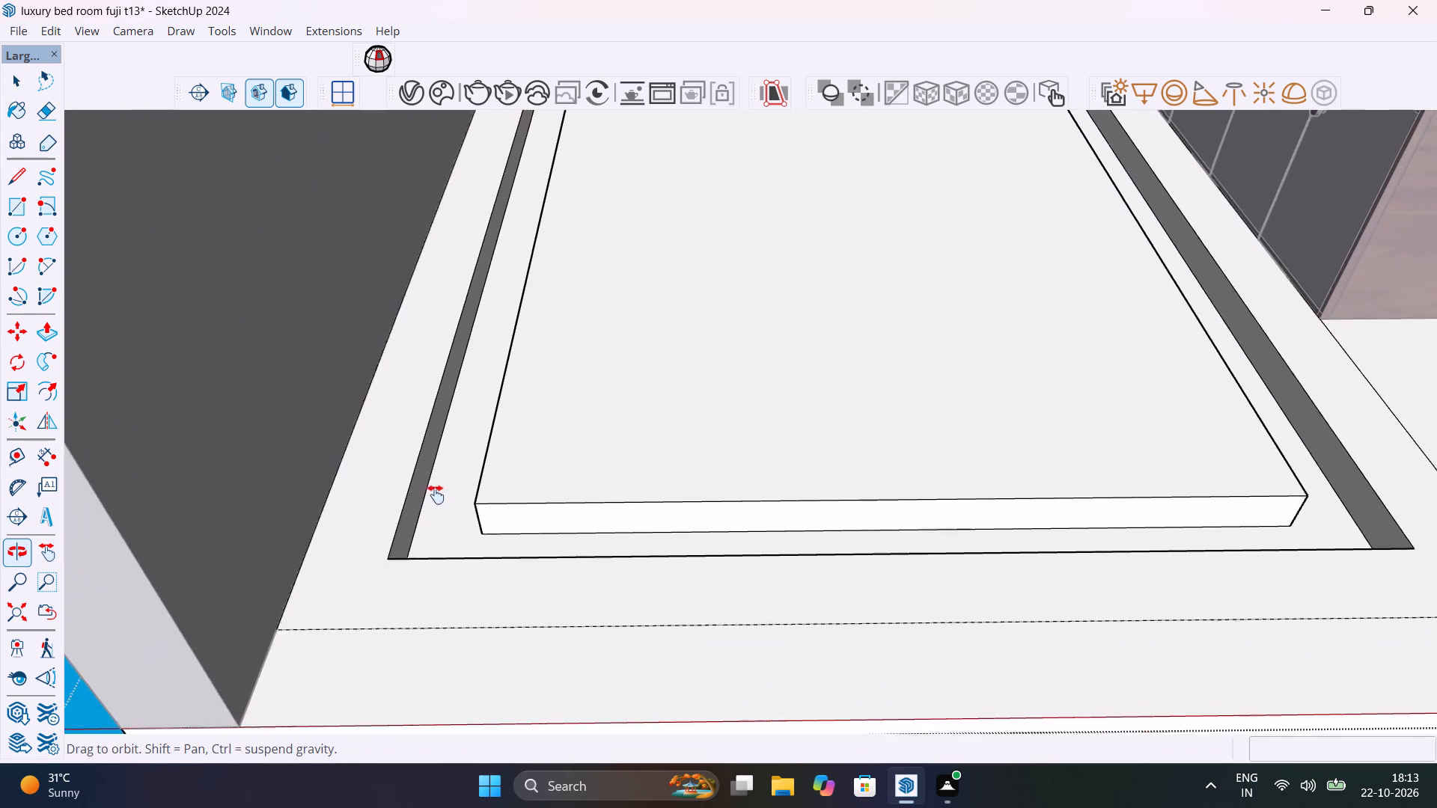
middle_click_drag(436, 495, 336, 563)
scroll(422, 516, "up", 10)
middle_click_drag(463, 474, 379, 598)
scroll(379, 415, "up", 10)
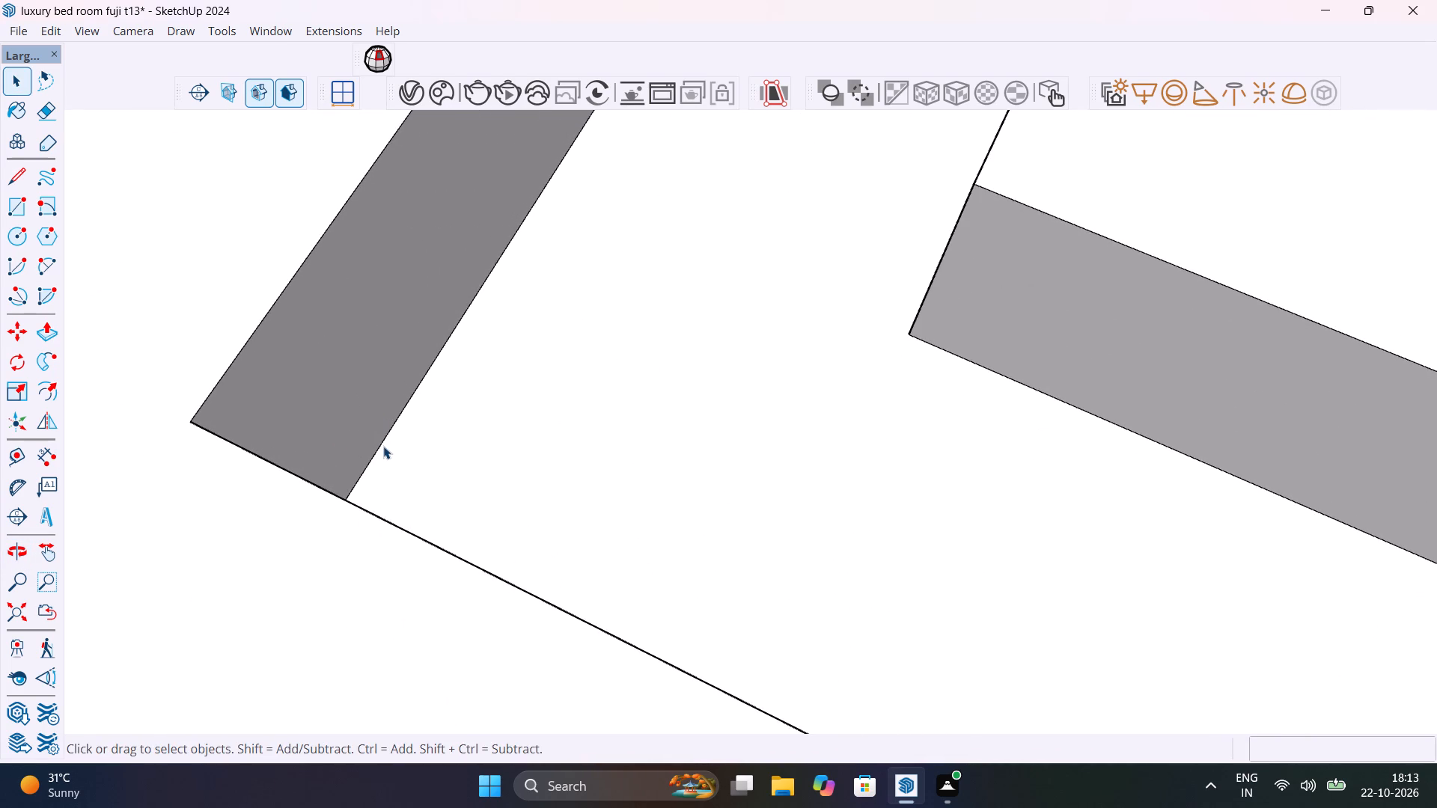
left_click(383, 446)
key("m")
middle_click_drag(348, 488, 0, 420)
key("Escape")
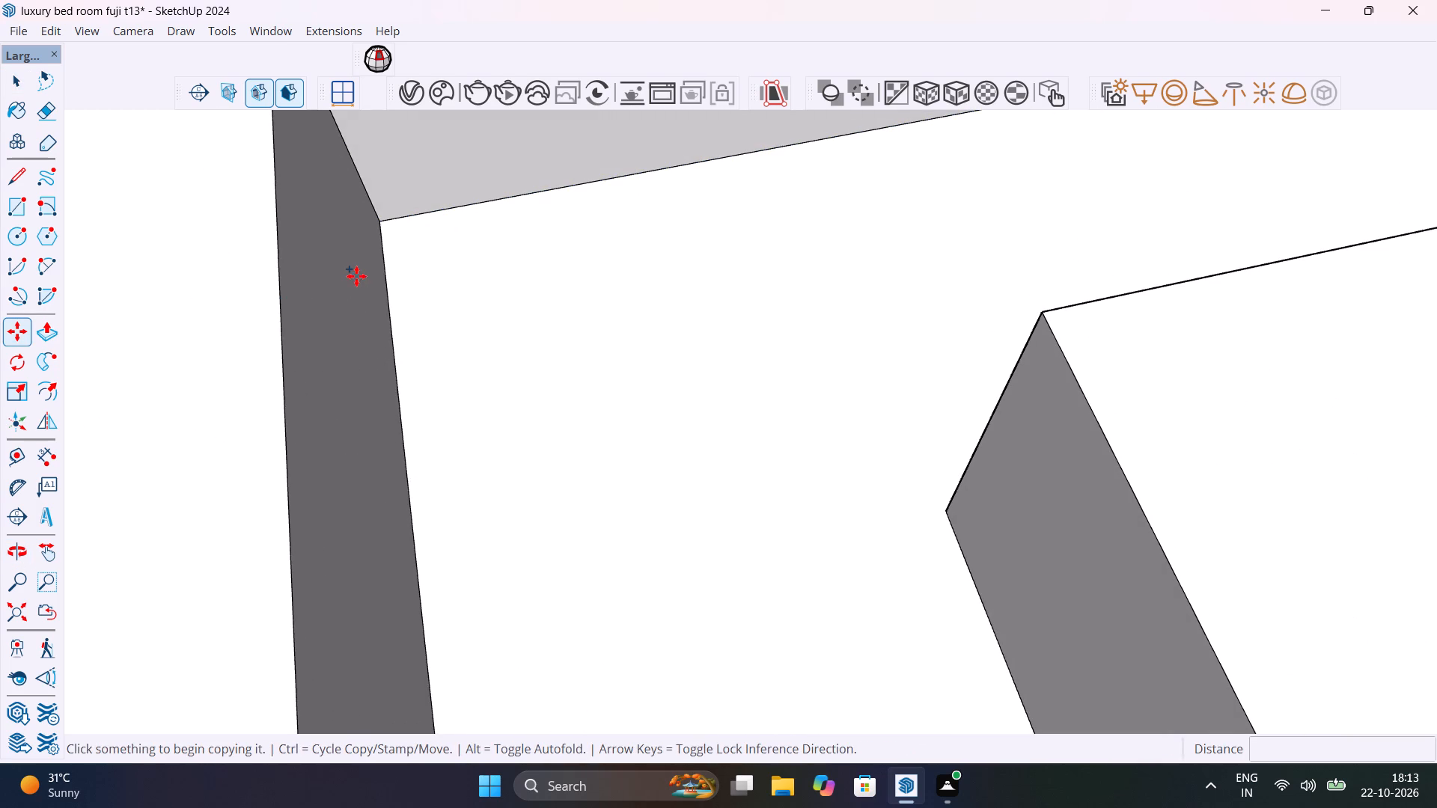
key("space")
Copy all four outer edges at the base of the ceiling channel about 2 3/16" up to the corner edge's midpoint.
left_click(390, 313)
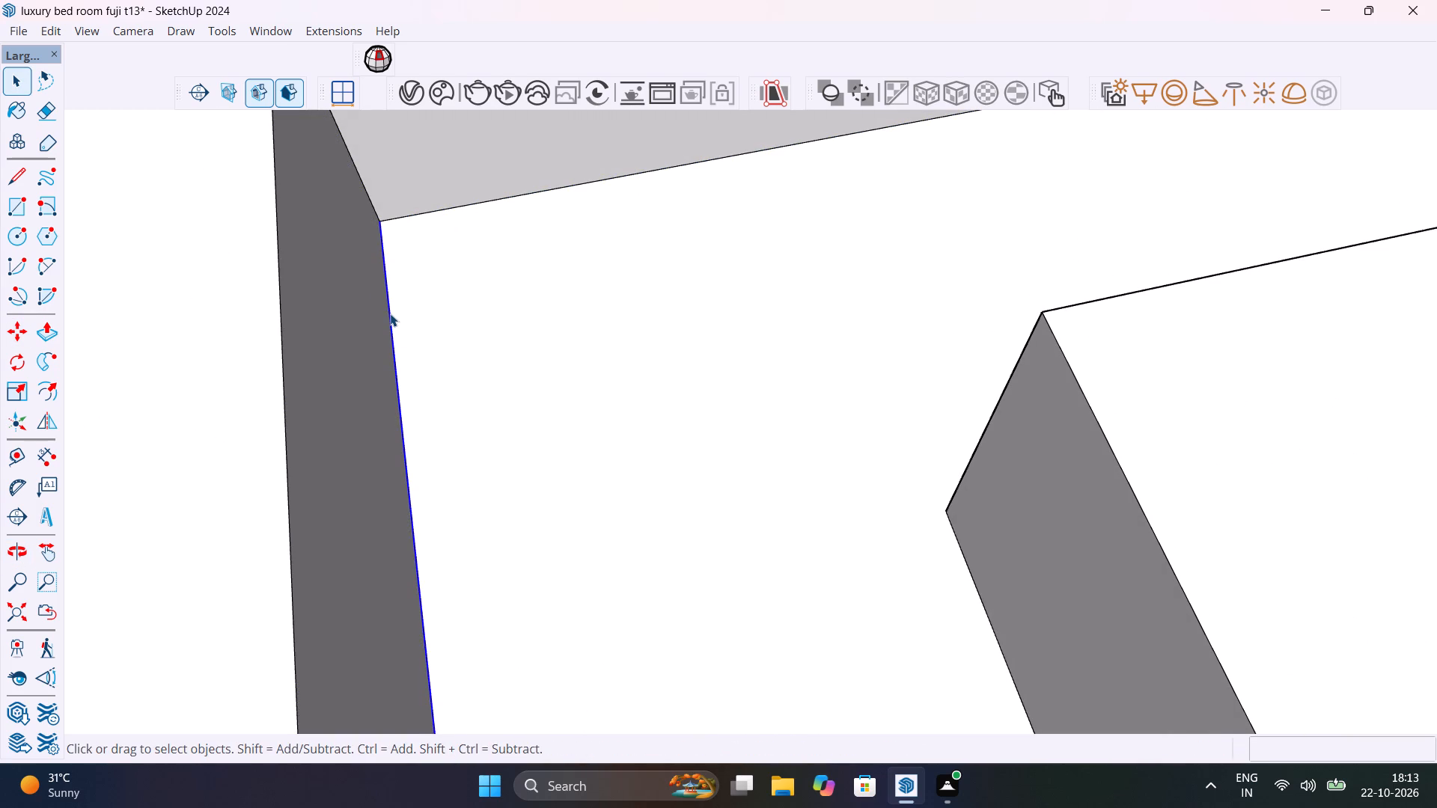
left_click(403, 216, "shift")
scroll(410, 224, "down", 4)
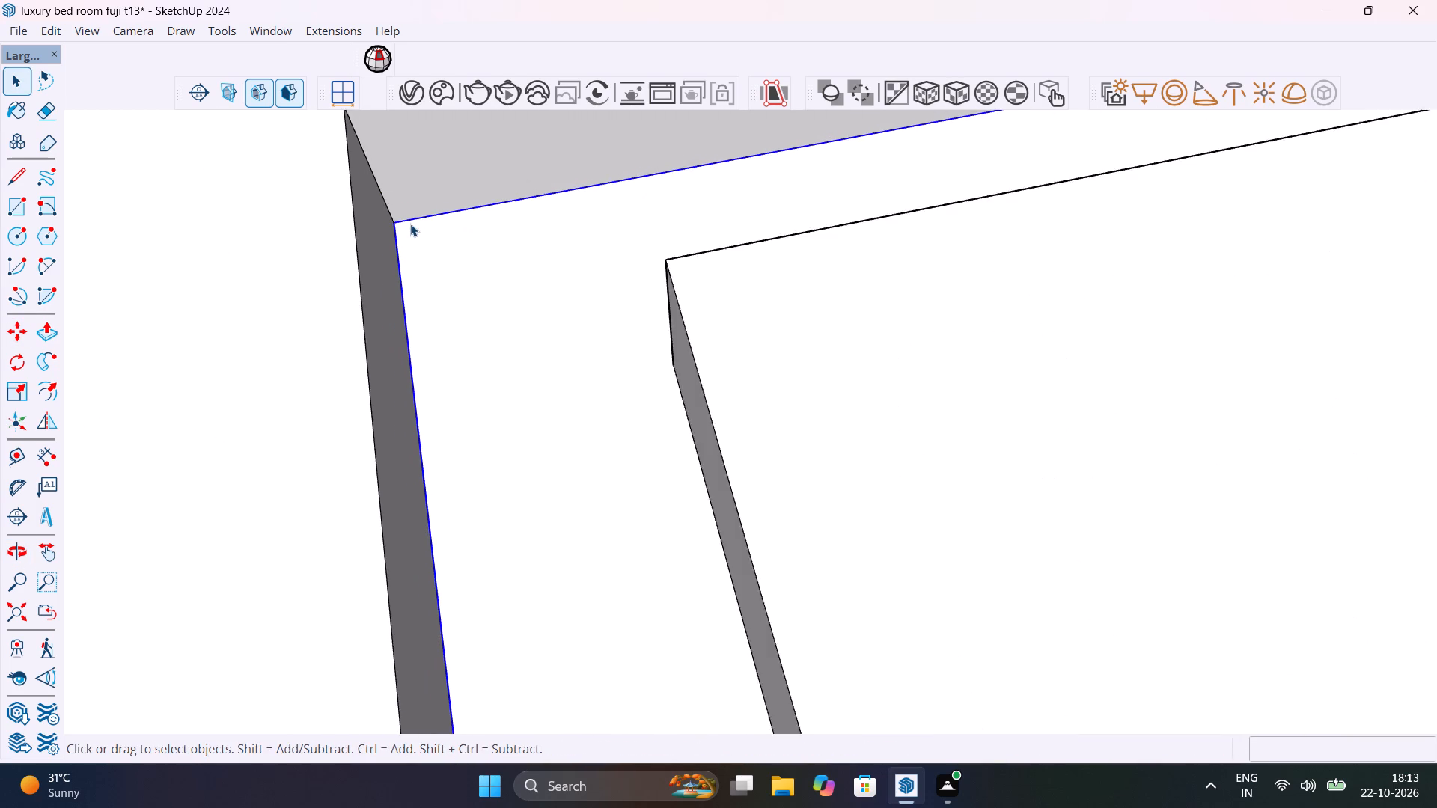
scroll(410, 224, "down", 20)
scroll(410, 224, "down", 3)
middle_click_drag(862, 186, 823, 421, "shift")
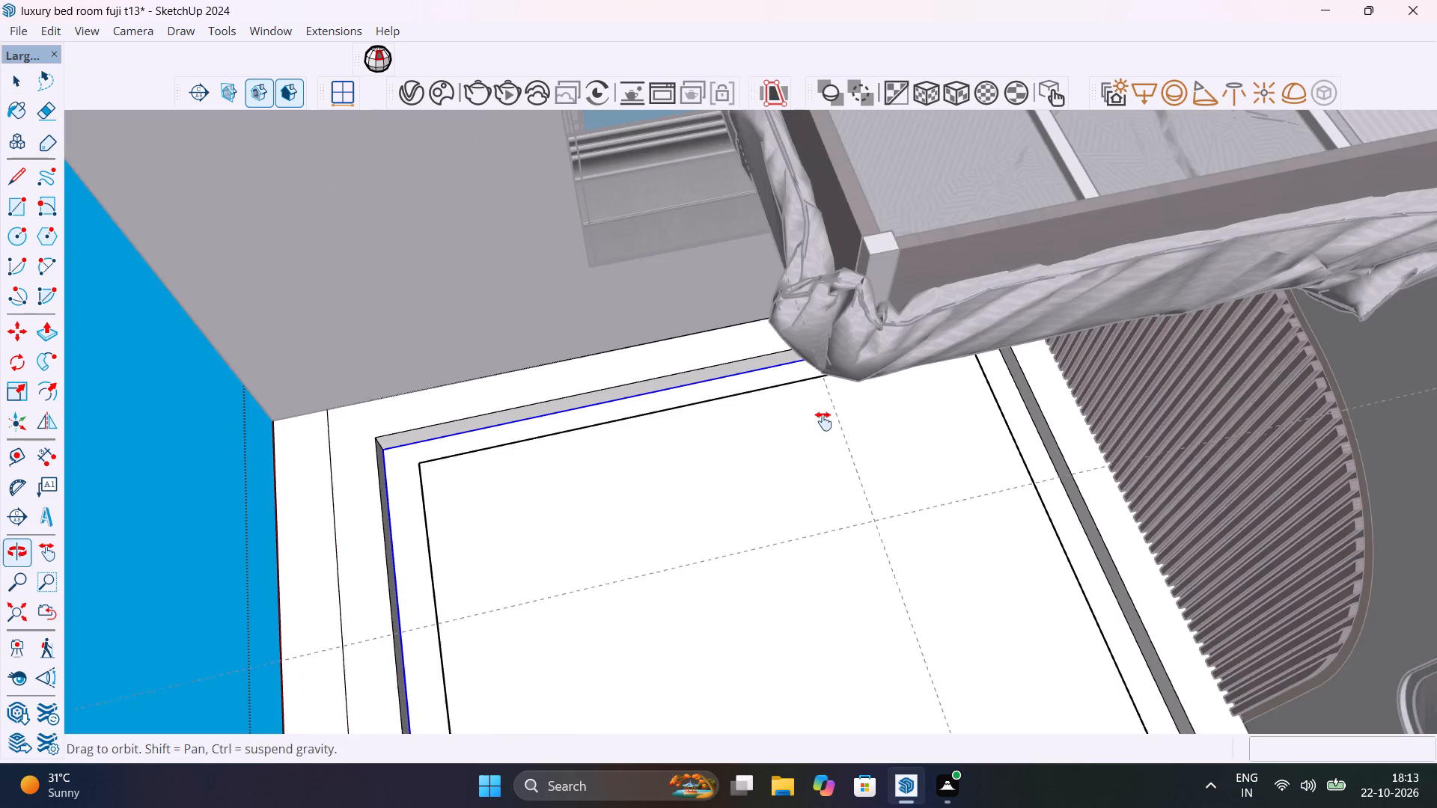
middle_click_drag(823, 421, 814, 417, "shift")
scroll(986, 400, "up", 13)
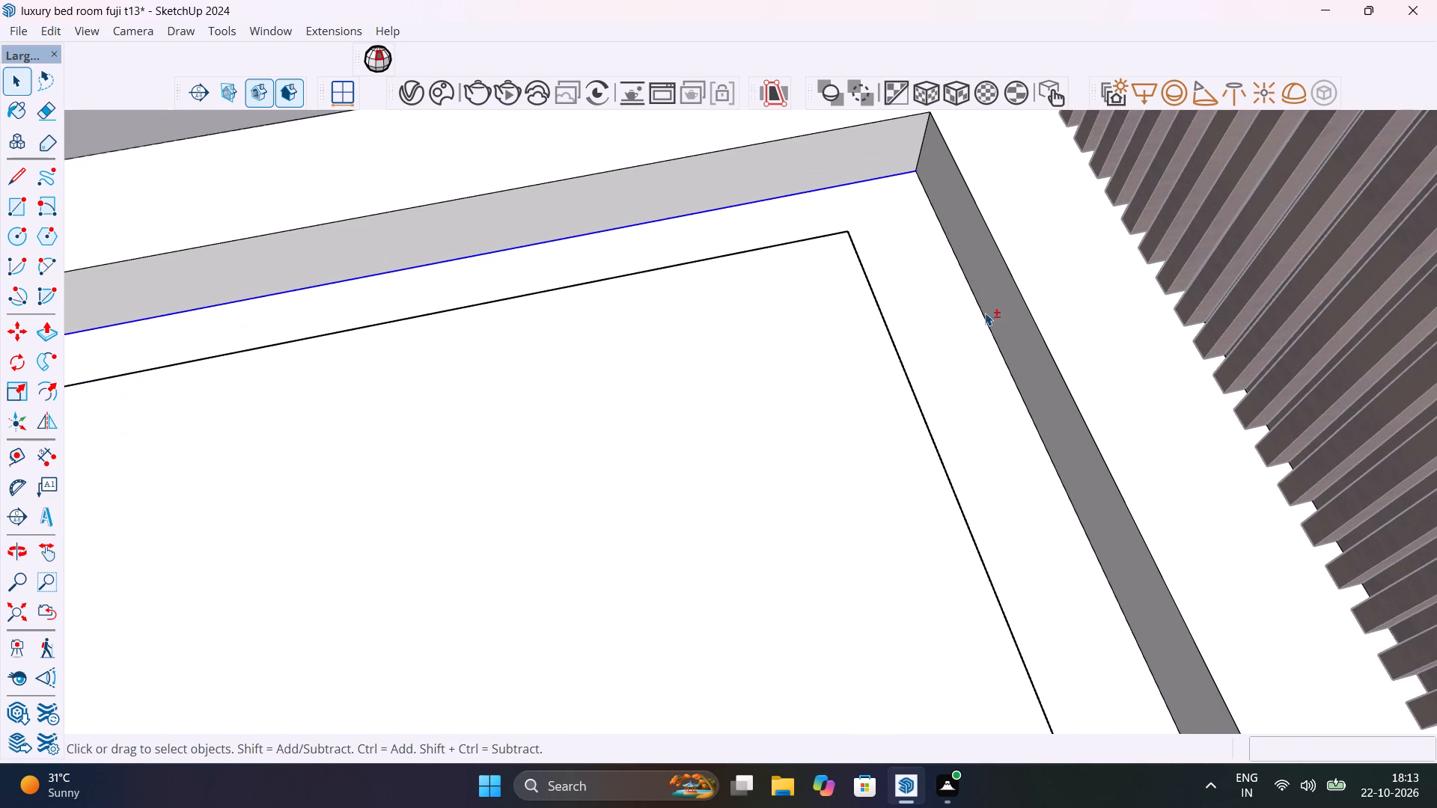
left_click(985, 316, "shift")
scroll(985, 316, "down", 19)
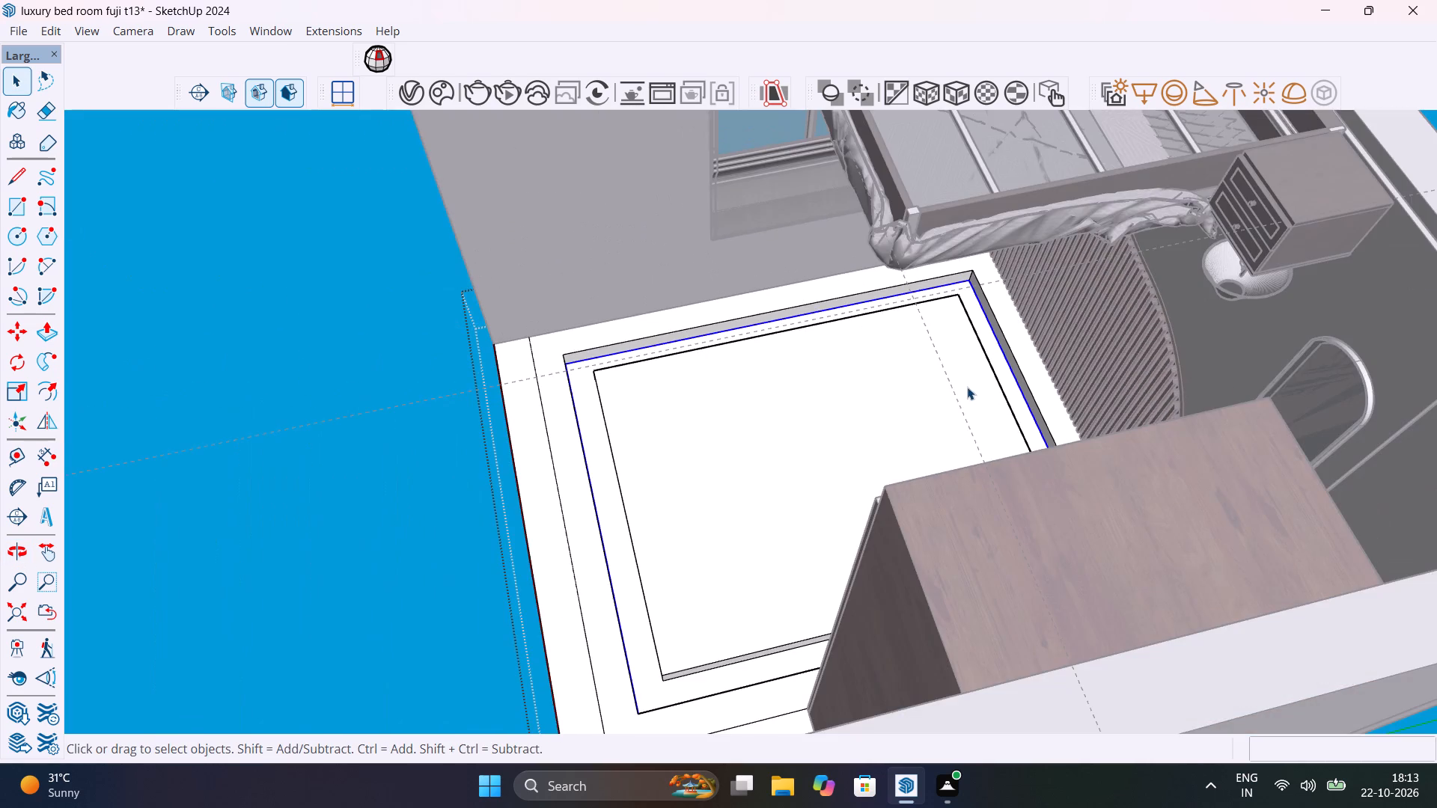
middle_click_drag(963, 385, 1267, 365, "shift")
scroll(668, 241, "up", 8)
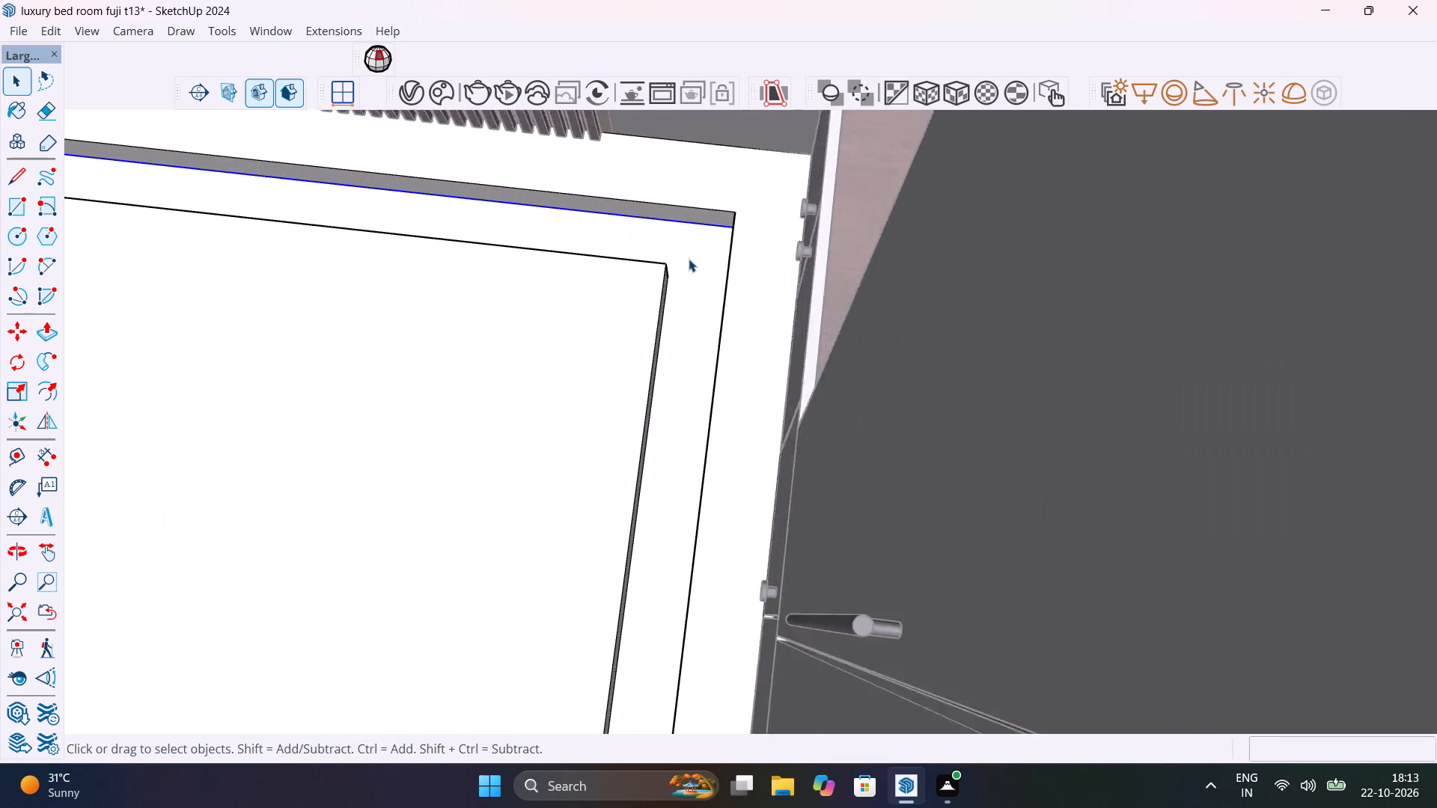
scroll(689, 259, "up", 3)
middle_click_drag(716, 285, 892, 209)
scroll(648, 301, "up", 10)
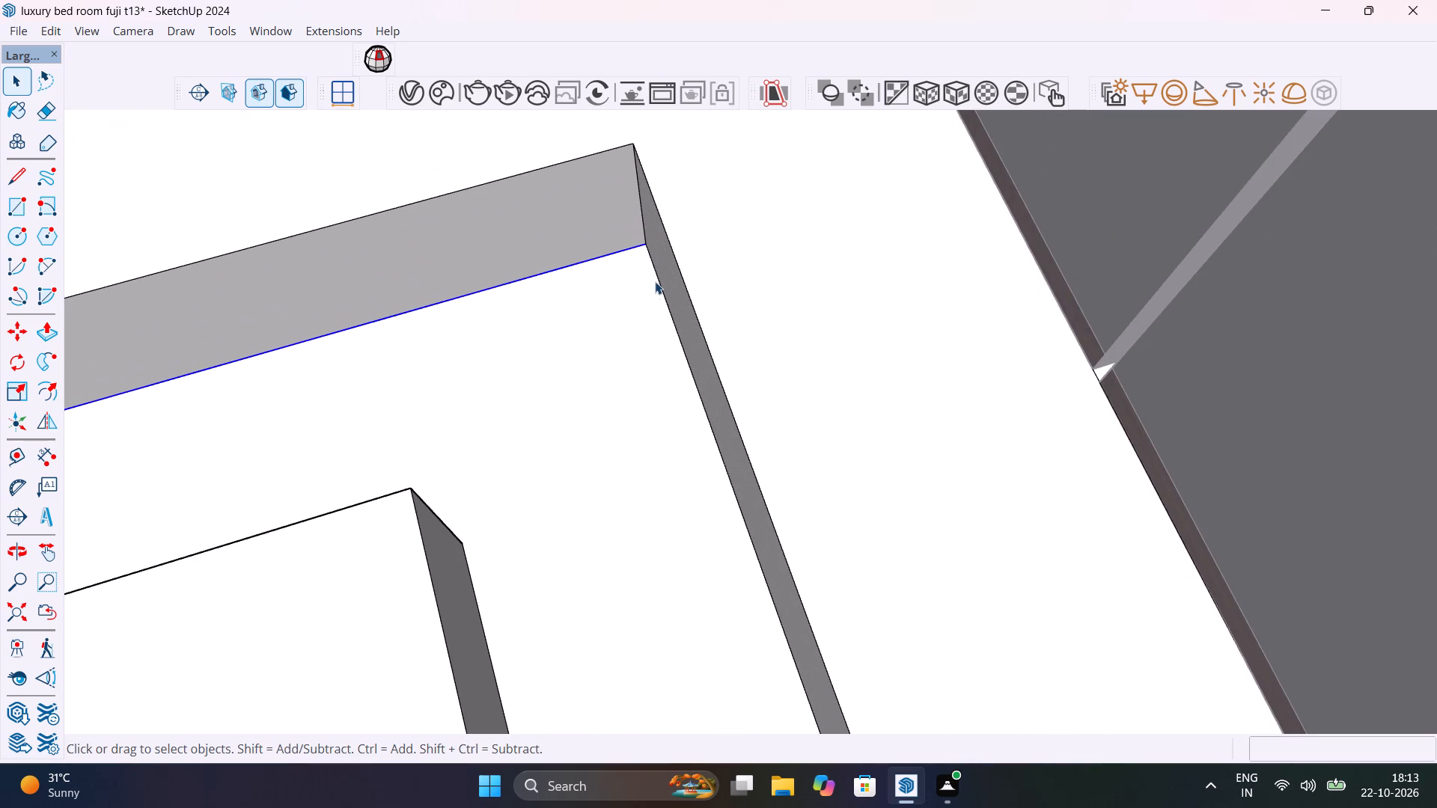
left_click(656, 272, "shift")
key("m")
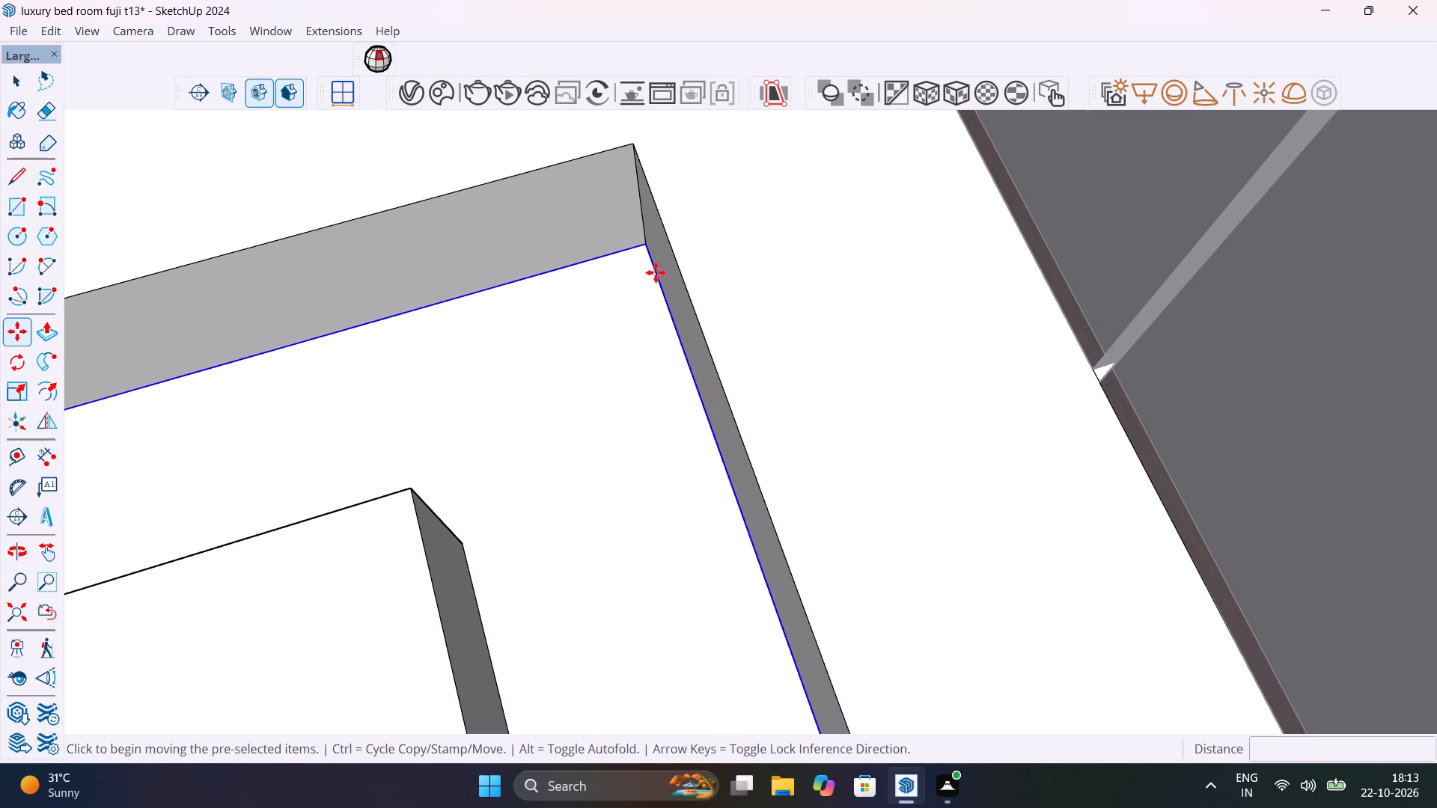
left_click(642, 241)
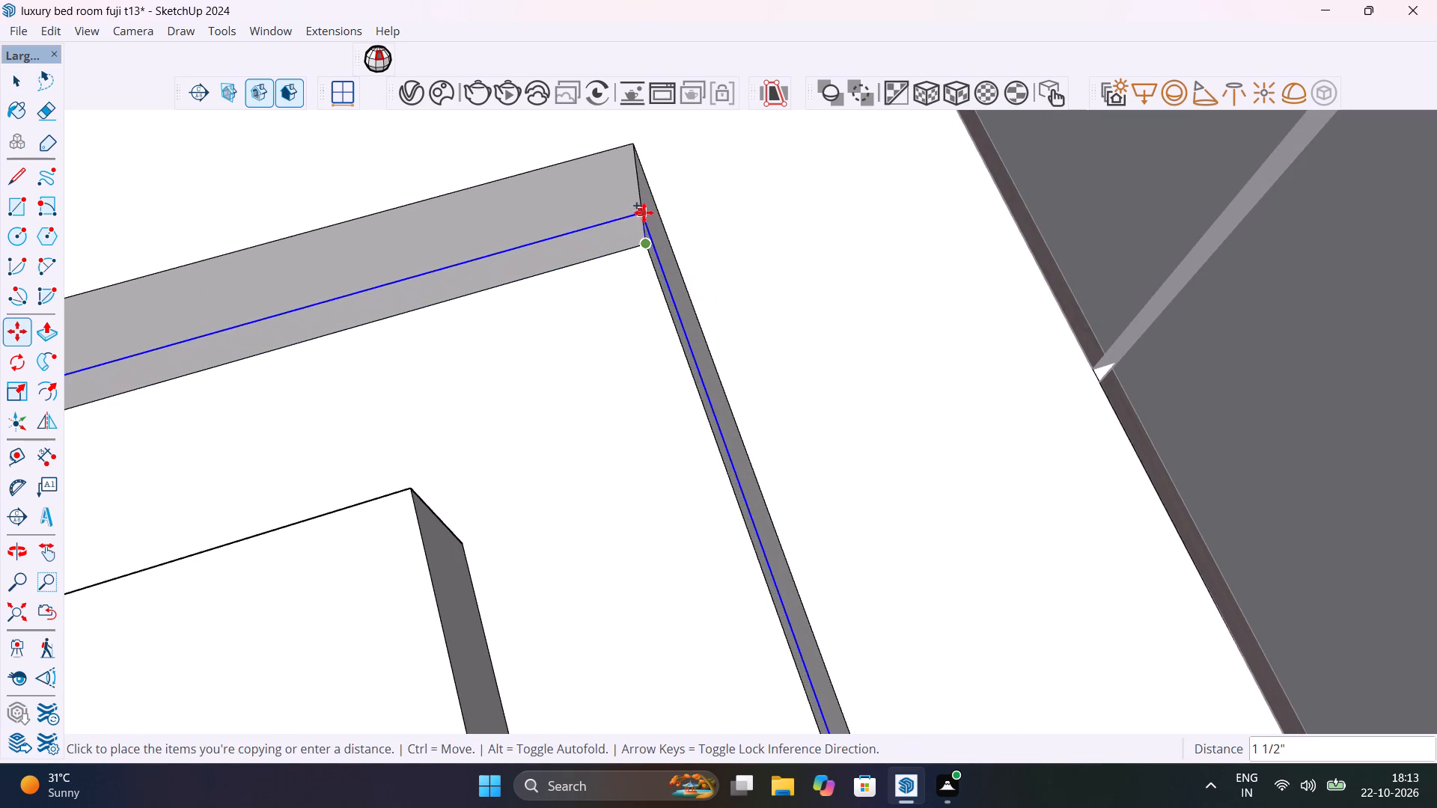
left_click(643, 198)
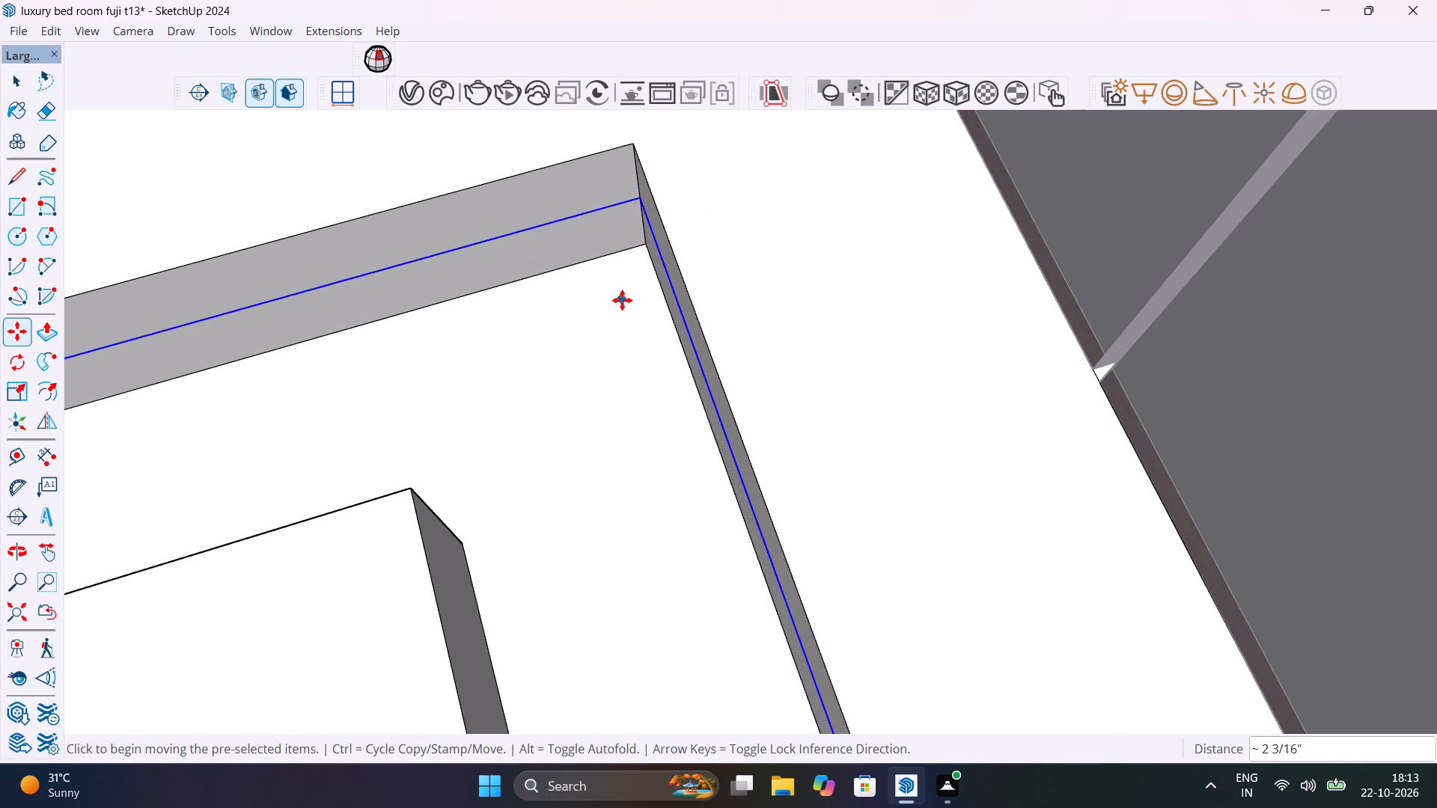
Push/Pull the strip nearest the channel's opening on the wardrobe-side wall 1" into the channel.
middle_click_drag(622, 300, 924, 137)
scroll(924, 137, "up", 1)
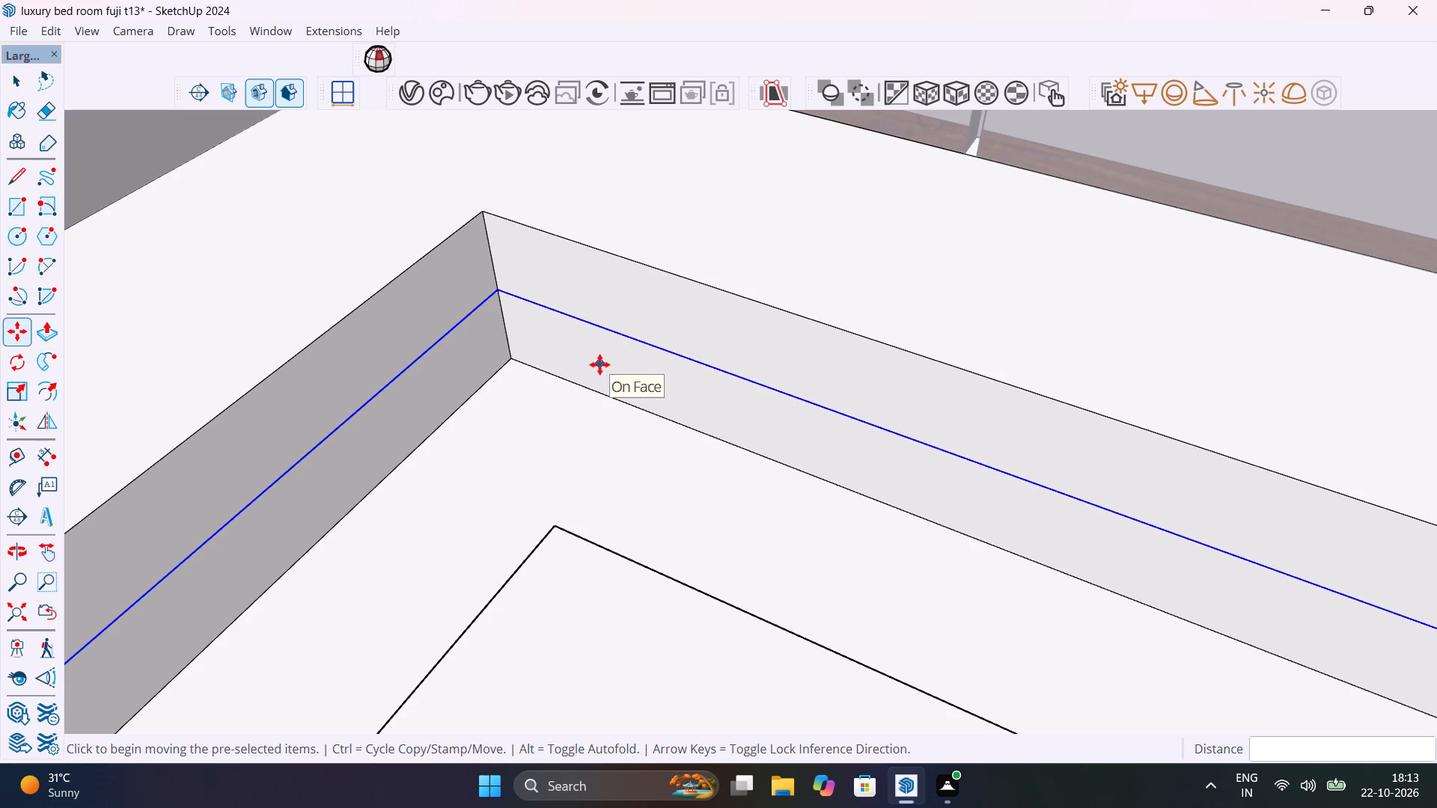
key("space")
left_click(618, 305)
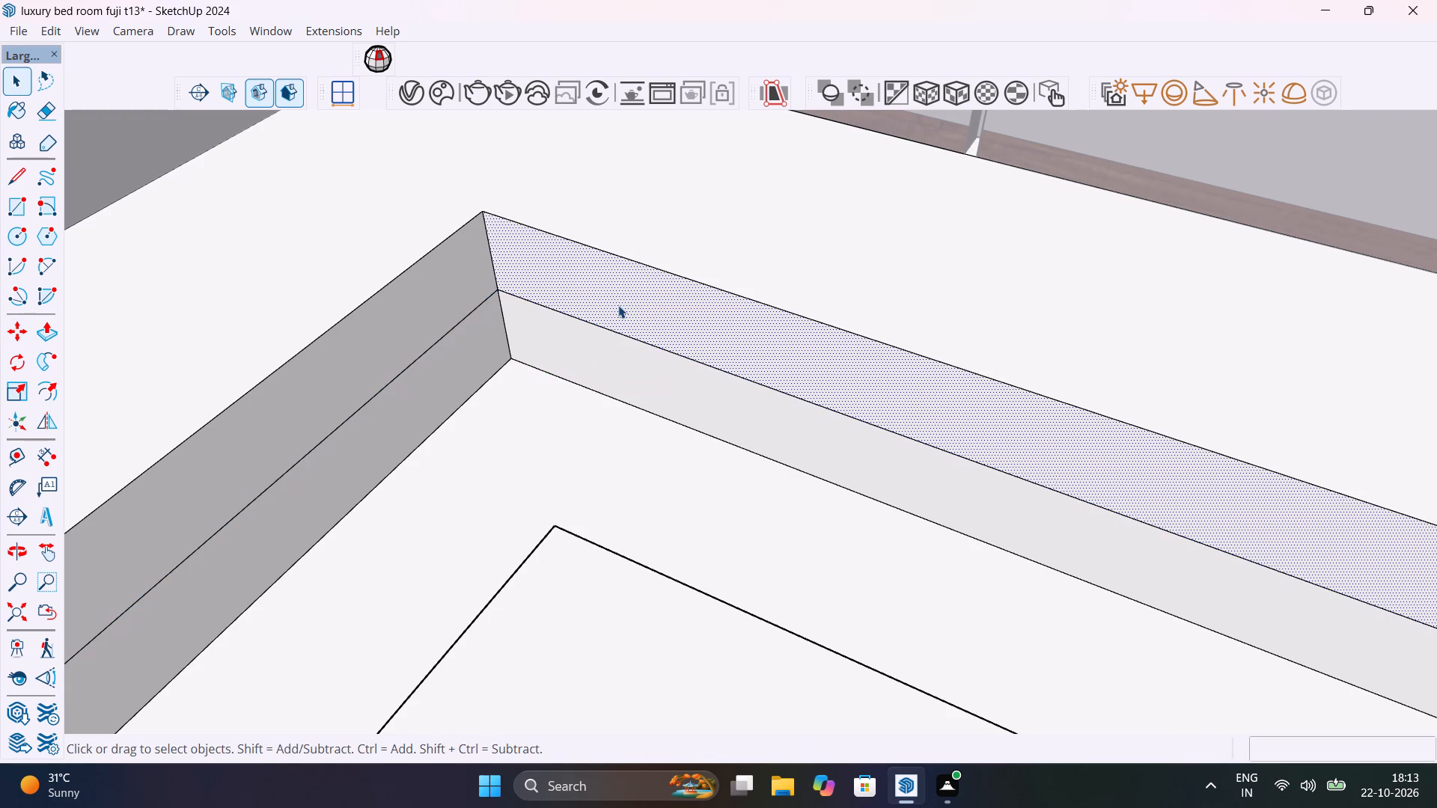
key("p")
left_click(618, 305)
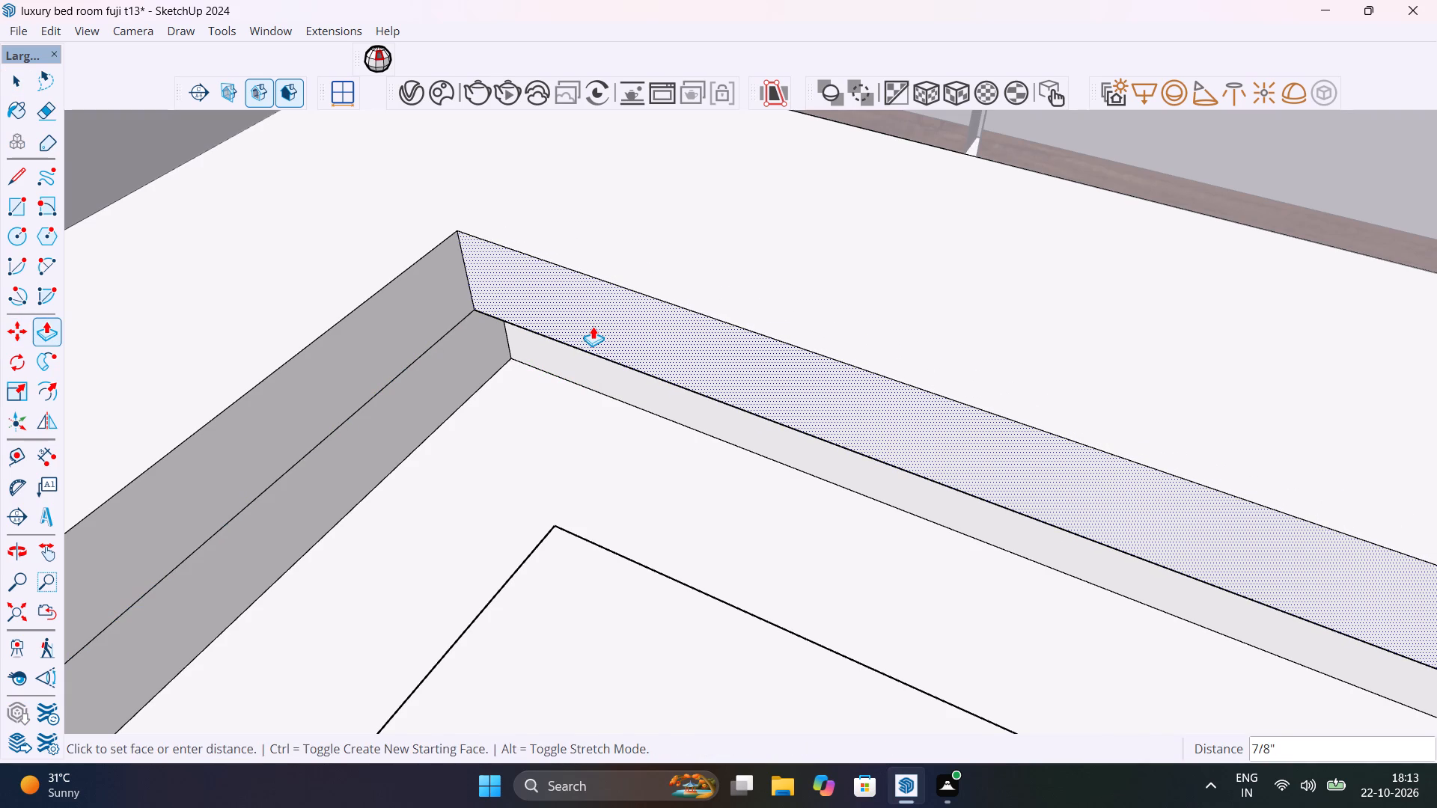
type("1\"")
key("Return")
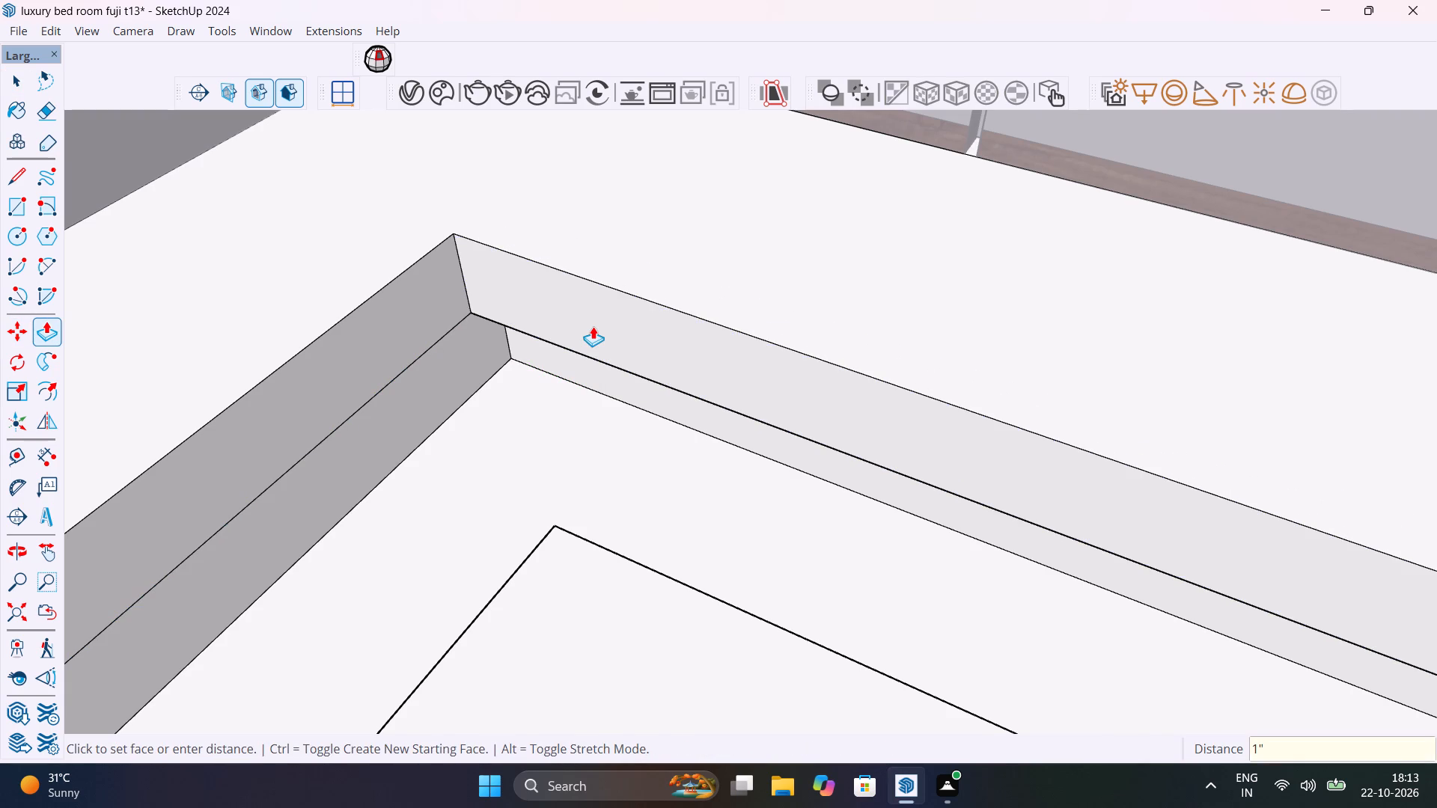
Repeat the 1" Push/Pull on the matching strips of the channel's other three outer walls.
double_click(409, 337)
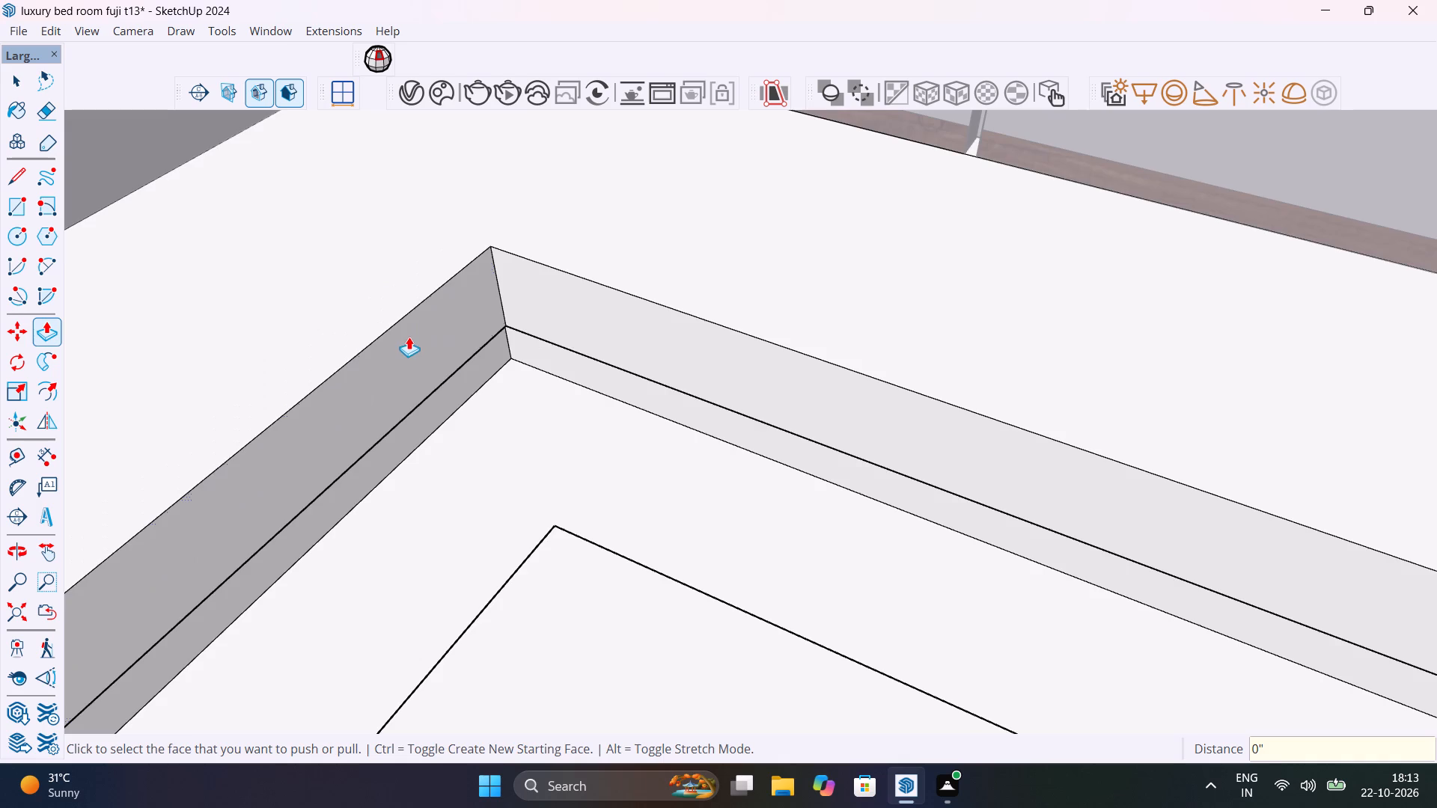
scroll(409, 337, "down", 18)
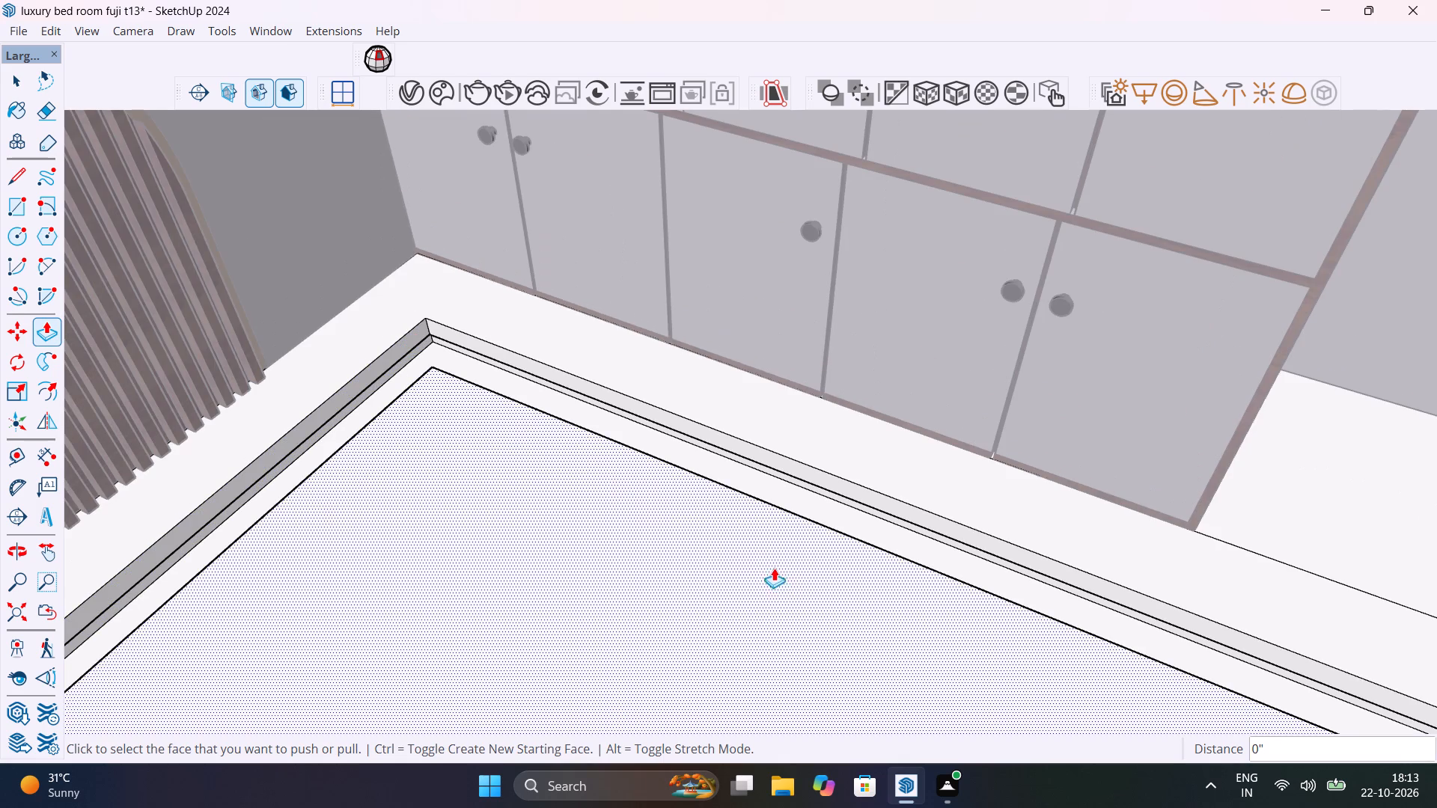
middle_click_drag(656, 461, 494, 346, "shift")
middle_click_drag(755, 463, 397, 334)
middle_click_drag(569, 458, 1031, 515)
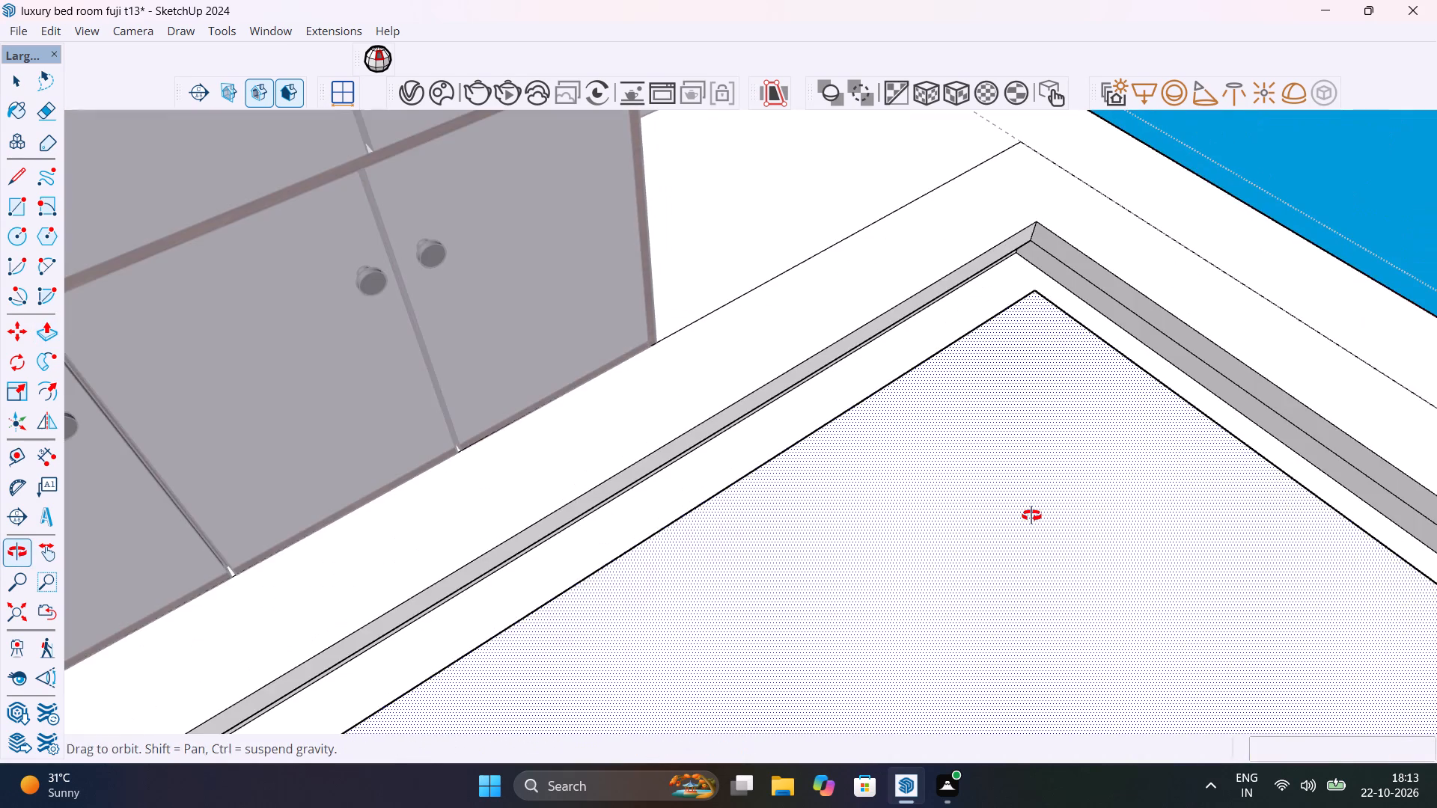
middle_click_drag(1031, 515, 1031, 515)
scroll(1123, 284, "up", 6)
left_click(1123, 284)
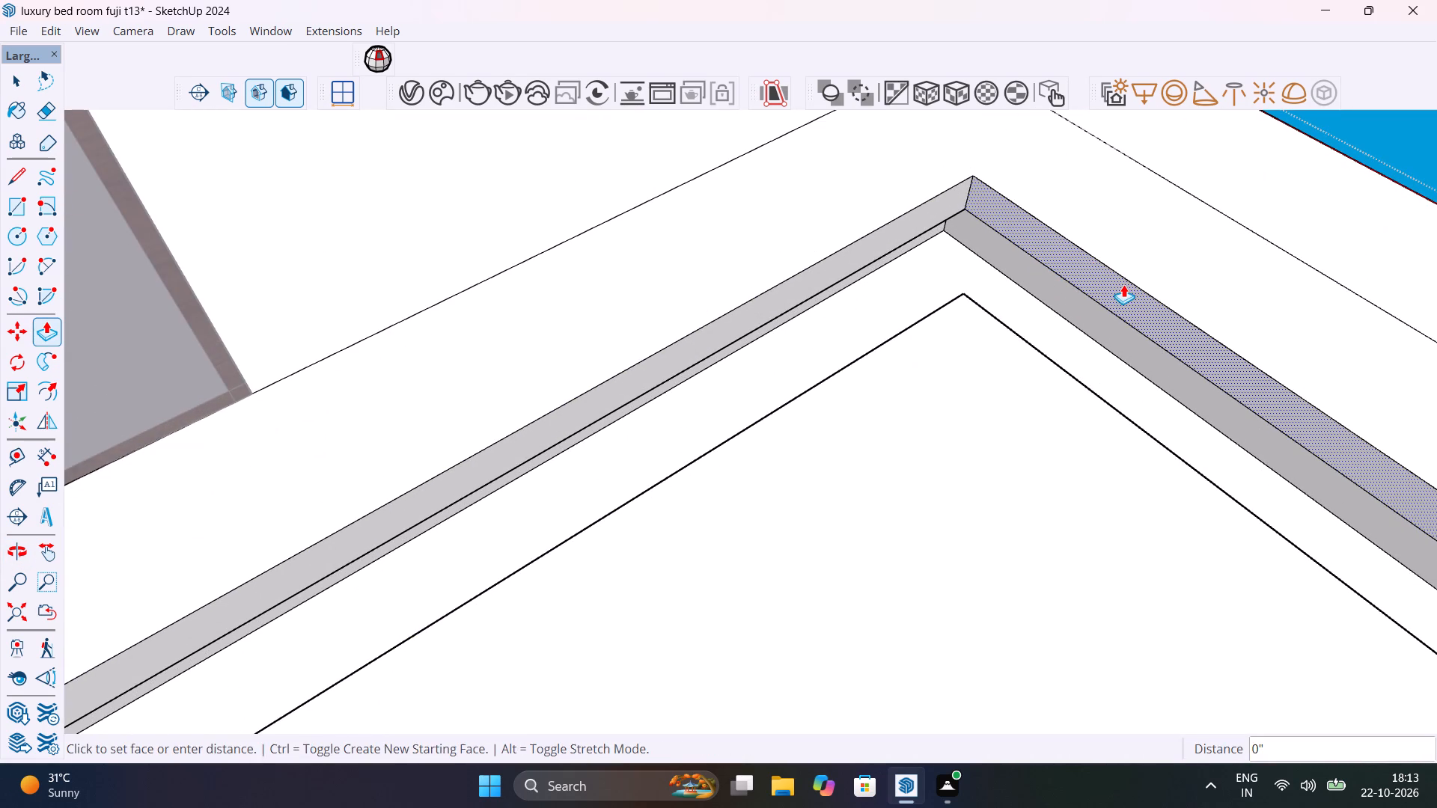
double_click(1123, 284)
scroll(1123, 285, "down", 11)
middle_click_drag(1035, 376, 714, 283, "shift")
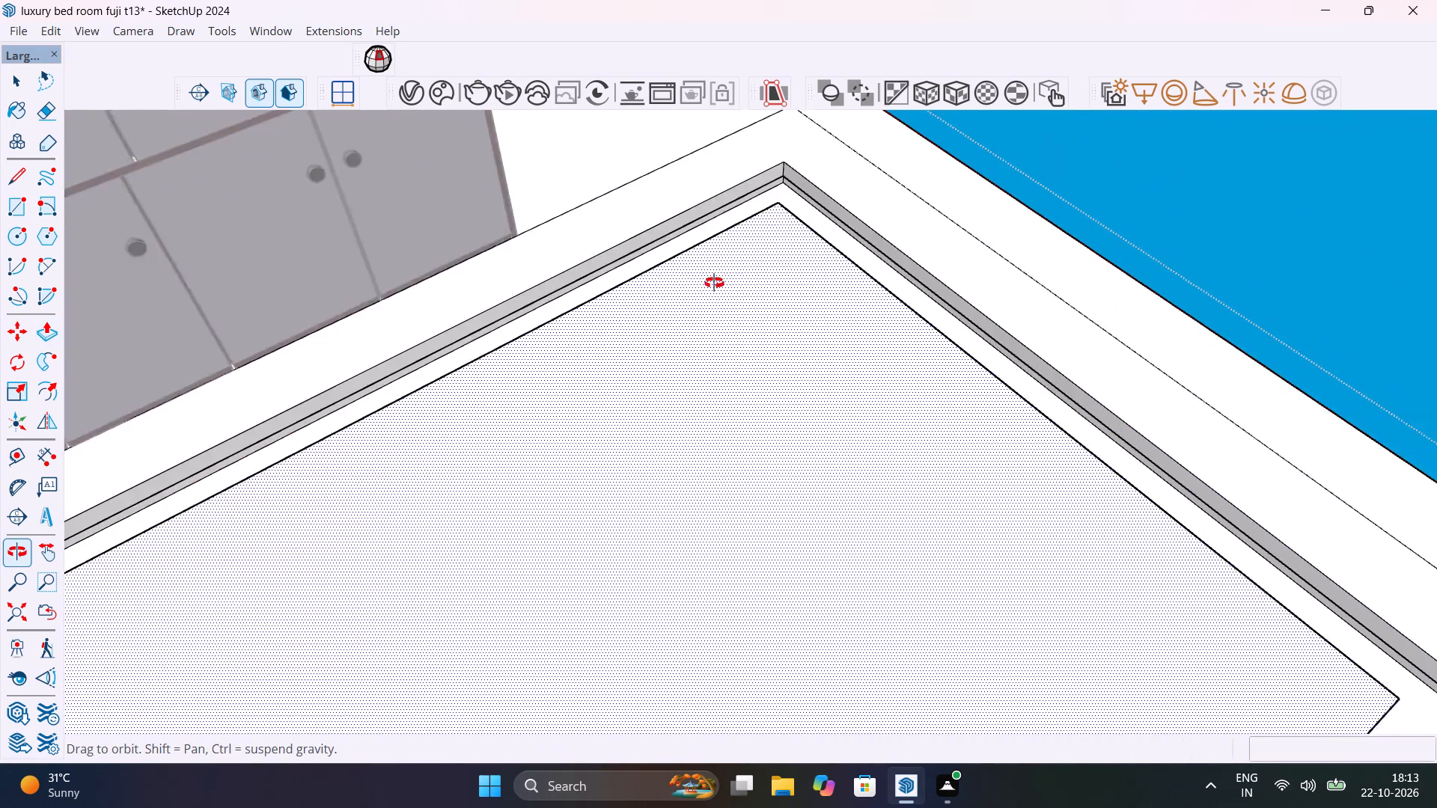
middle_click_drag(714, 283, 1207, 286, "shift")
scroll(1207, 288, "up", 4)
triple_click(1216, 280)
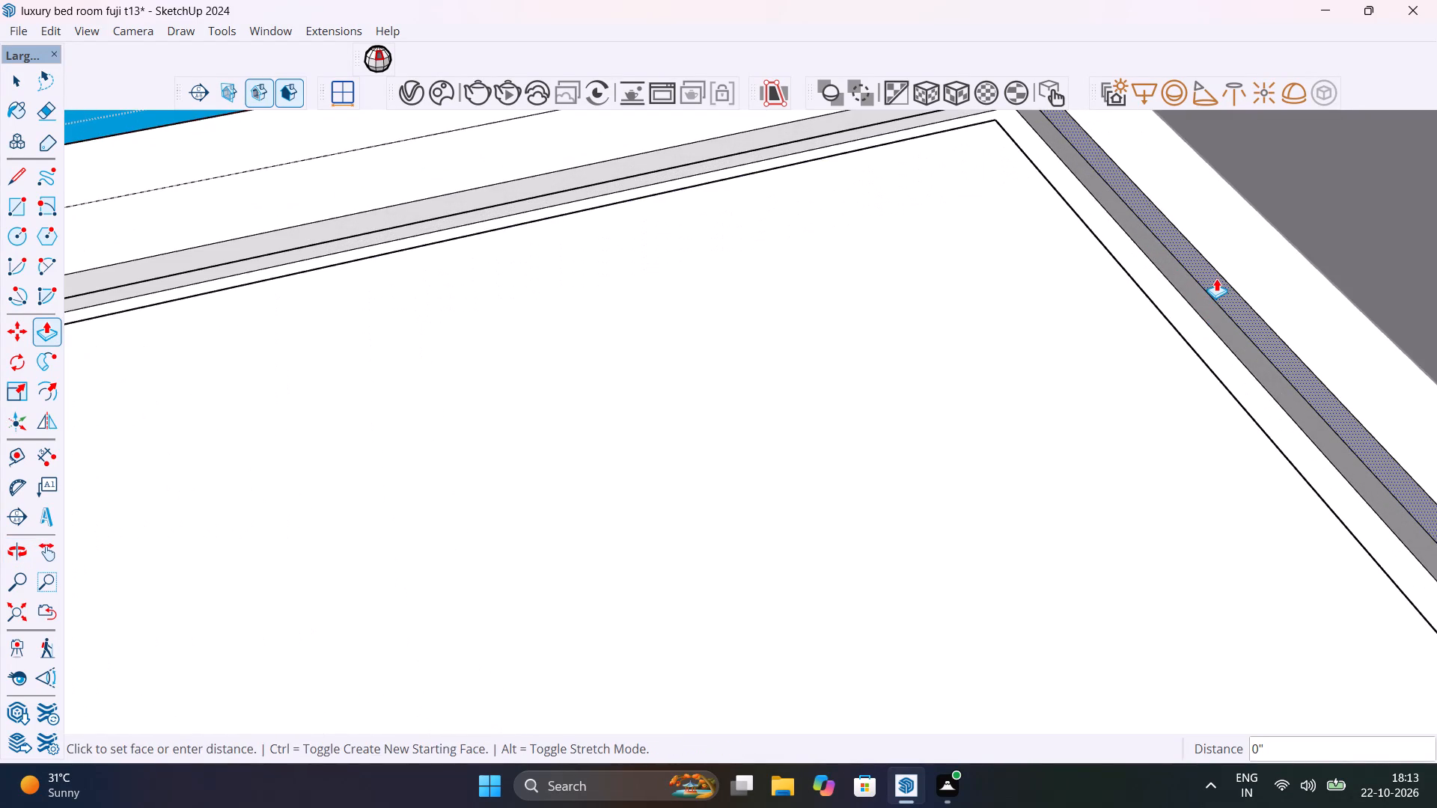
left_click(1216, 279)
scroll(1216, 280, "down", 6)
key("space")
Finish editing the ceiling group and return to the whole model.
scroll(936, 433, "down", 4)
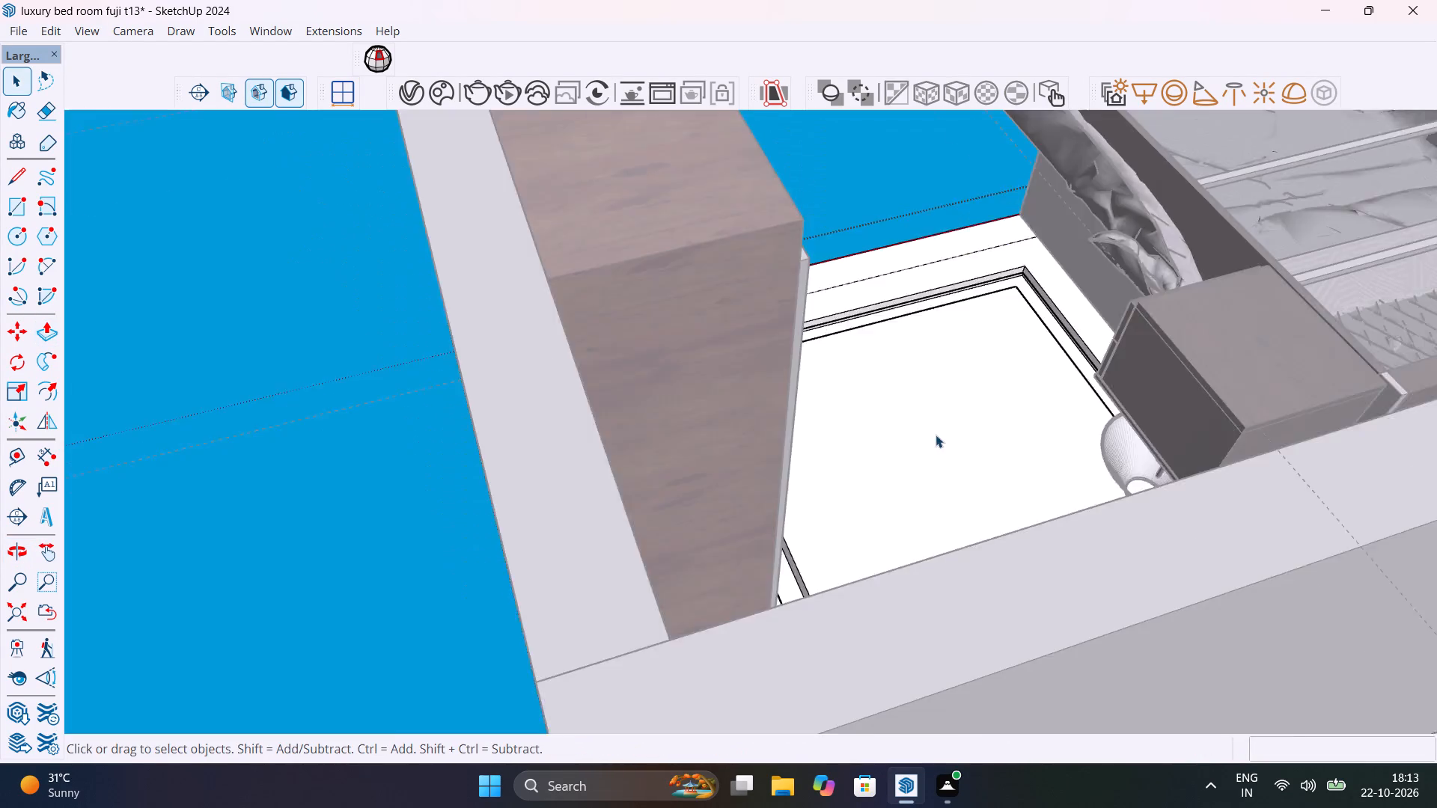
scroll(936, 435, "down", 8)
middle_click_drag(957, 513, 787, 97)
scroll(787, 98, "up", 1)
middle_click_drag(817, 456, 769, 156)
scroll(769, 159, "up", 1)
middle_click_drag(917, 471, 838, 132)
scroll(850, 191, "up", 1)
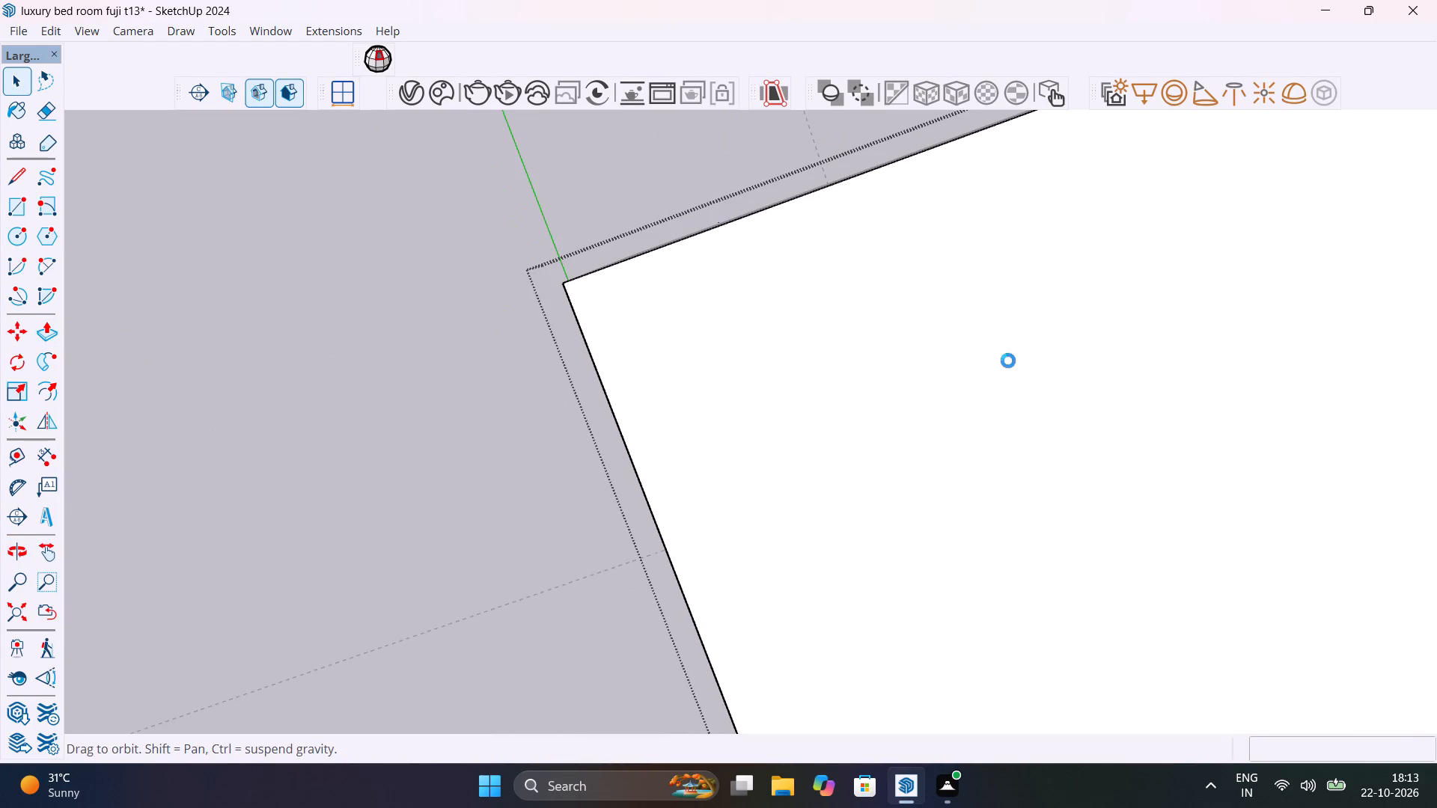
middle_click_drag(1015, 368, 751, 16)
scroll(855, 154, "up", 1)
middle_click_drag(408, 575, 259, 372)
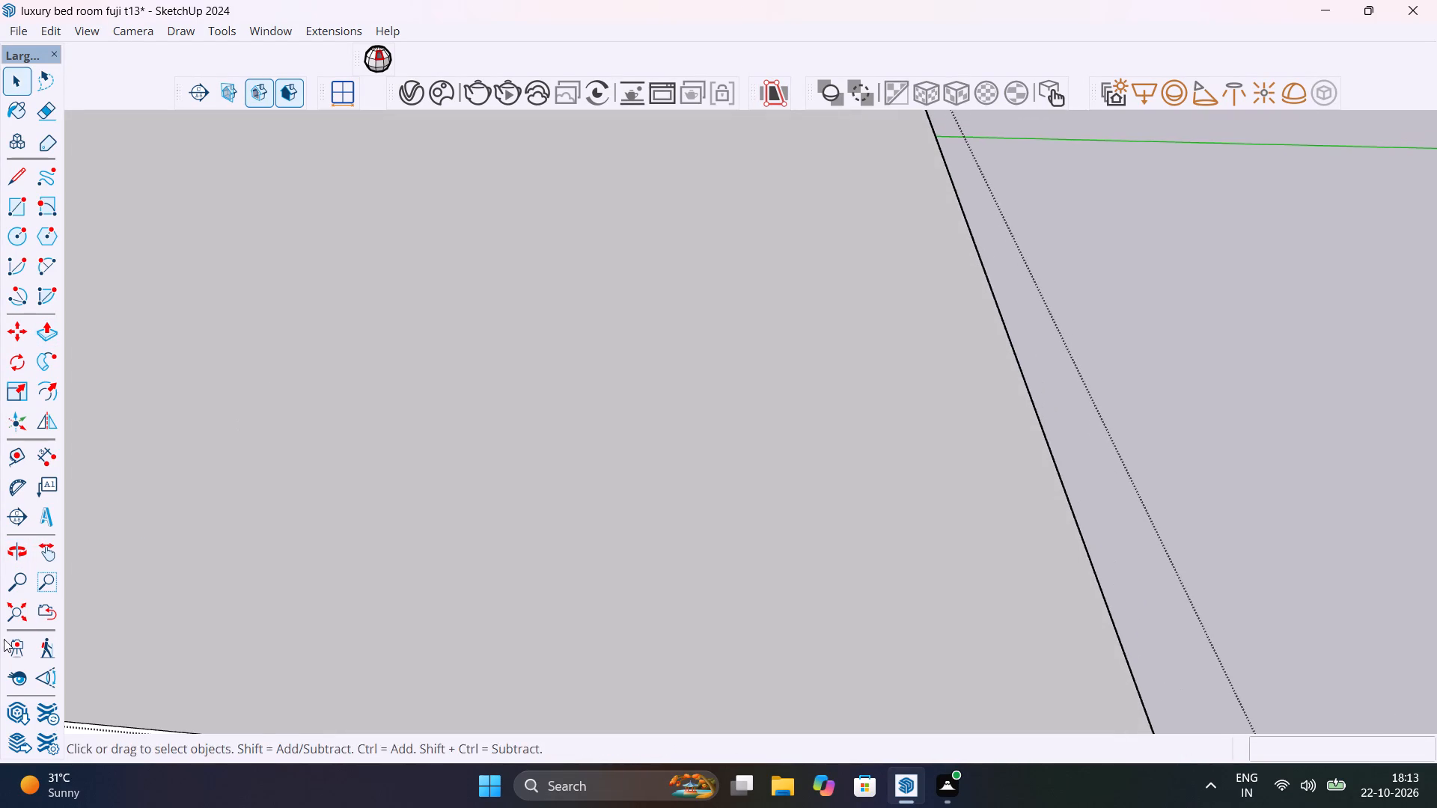
left_click(15, 598)
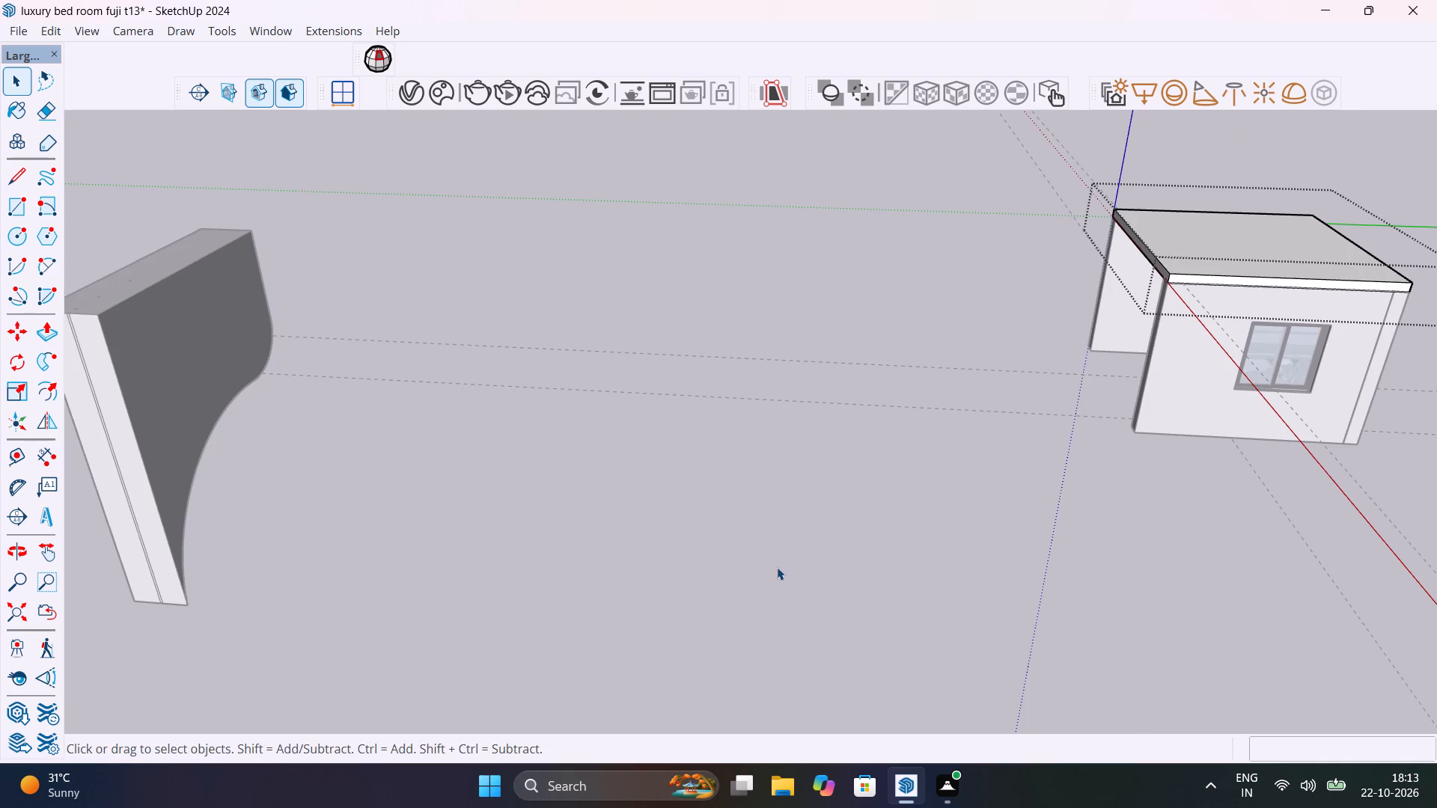
left_click(1002, 559)
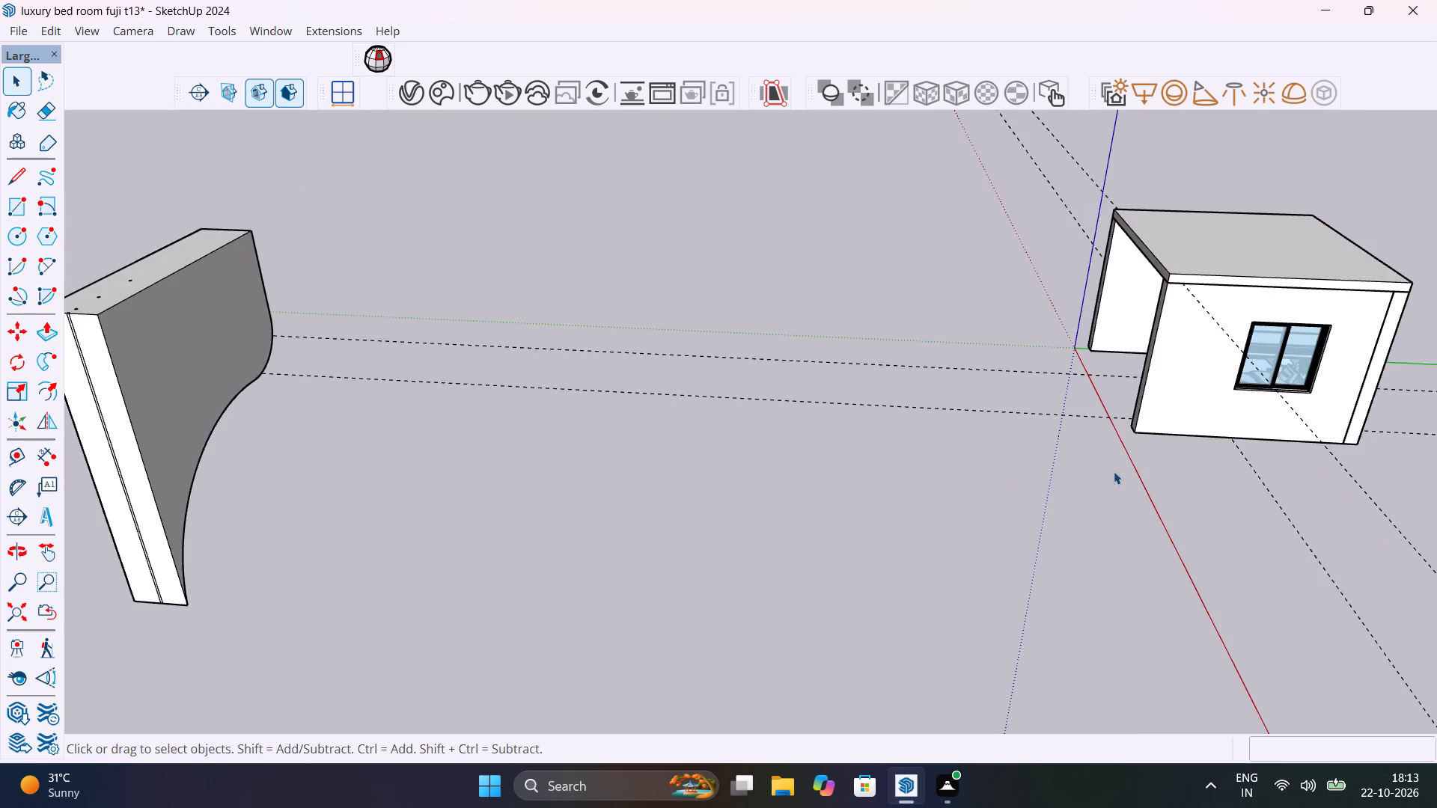
Examine the stepped ledge inside the ceiling channel along the wardrobe side from below.
scroll(1114, 471, "up", 1)
middle_click_drag(1114, 471, 1370, 386)
scroll(1061, 360, "up", 10)
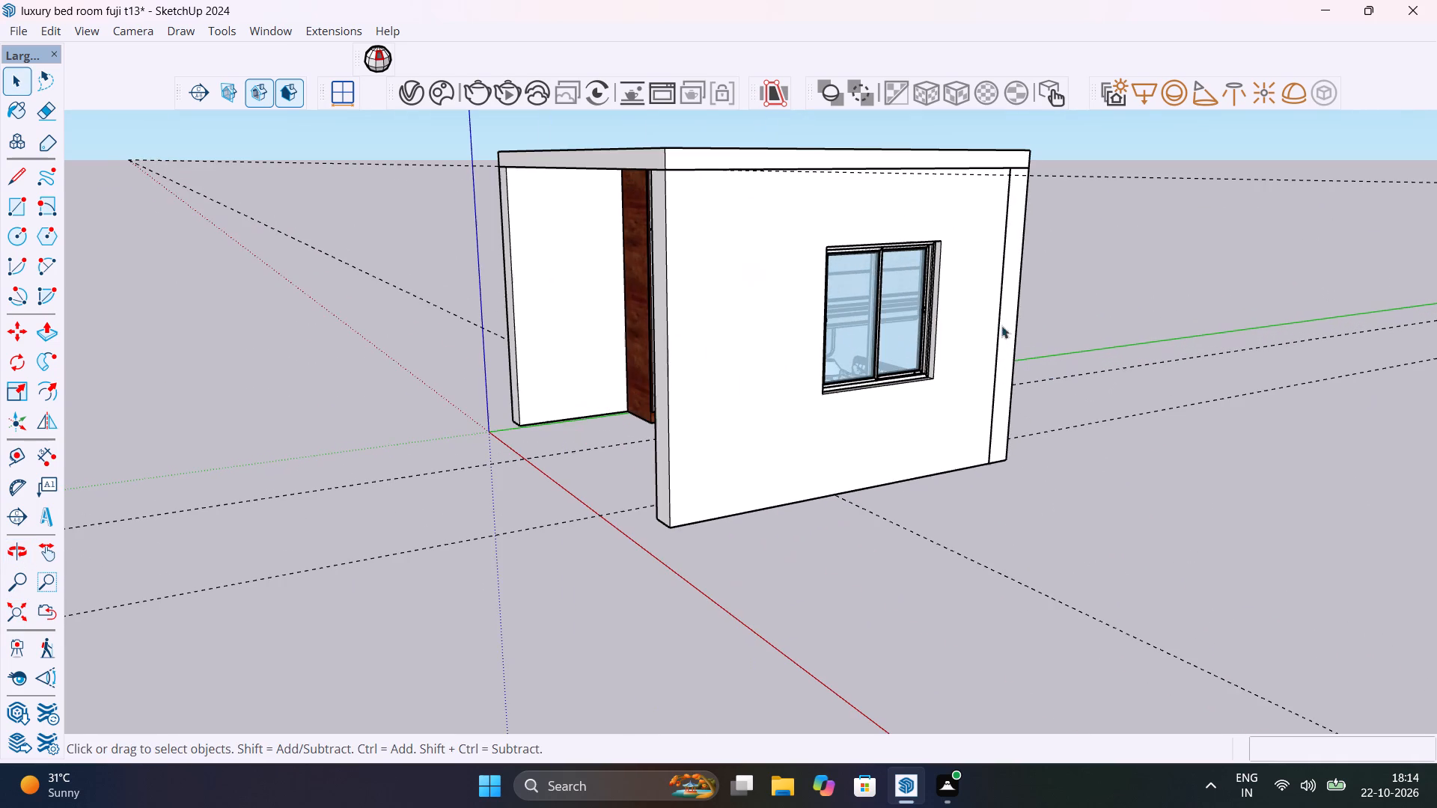
middle_click_drag(897, 398, 1332, 399, "shift")
scroll(968, 328, "up", 2)
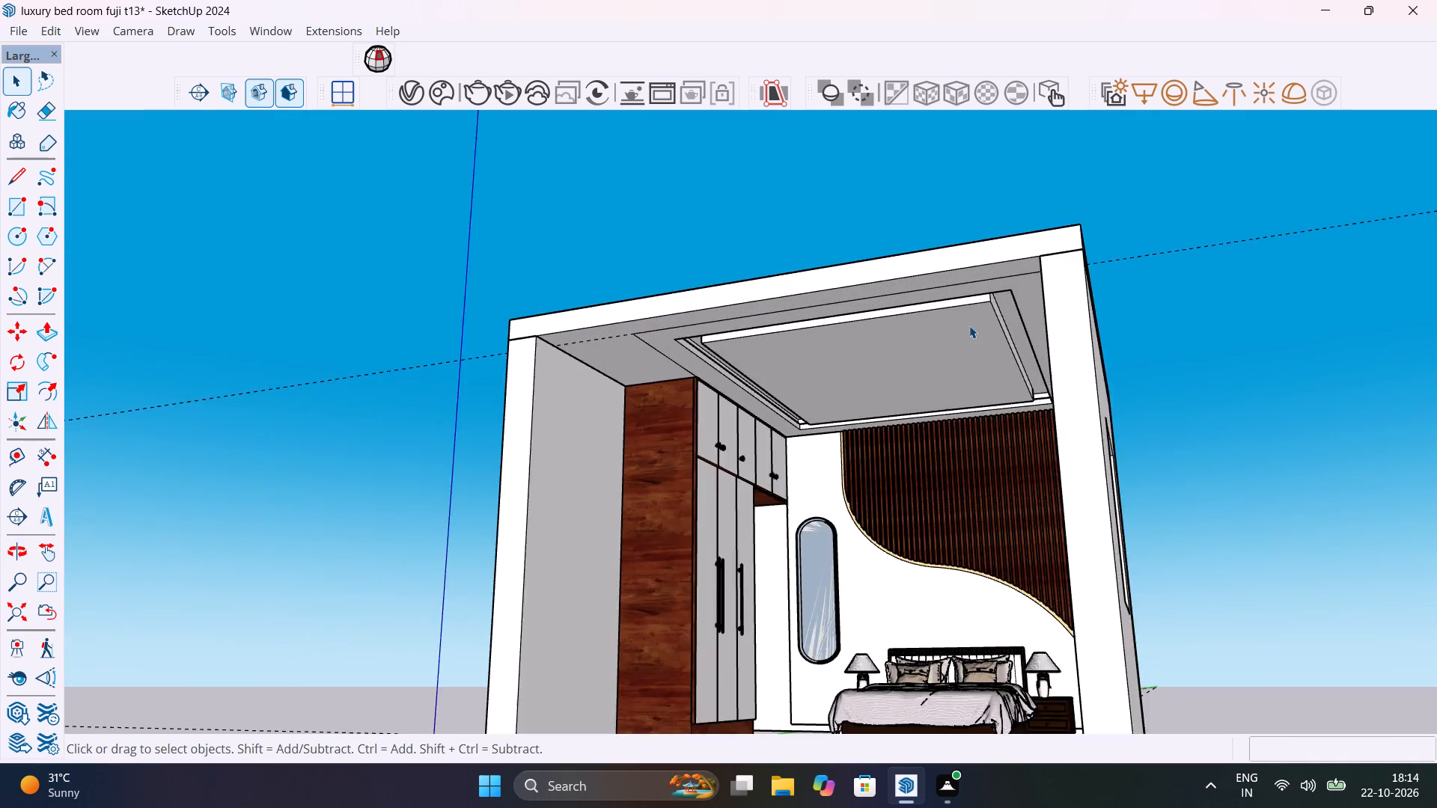
scroll(969, 325, "up", 7)
scroll(537, 358, "up", 10)
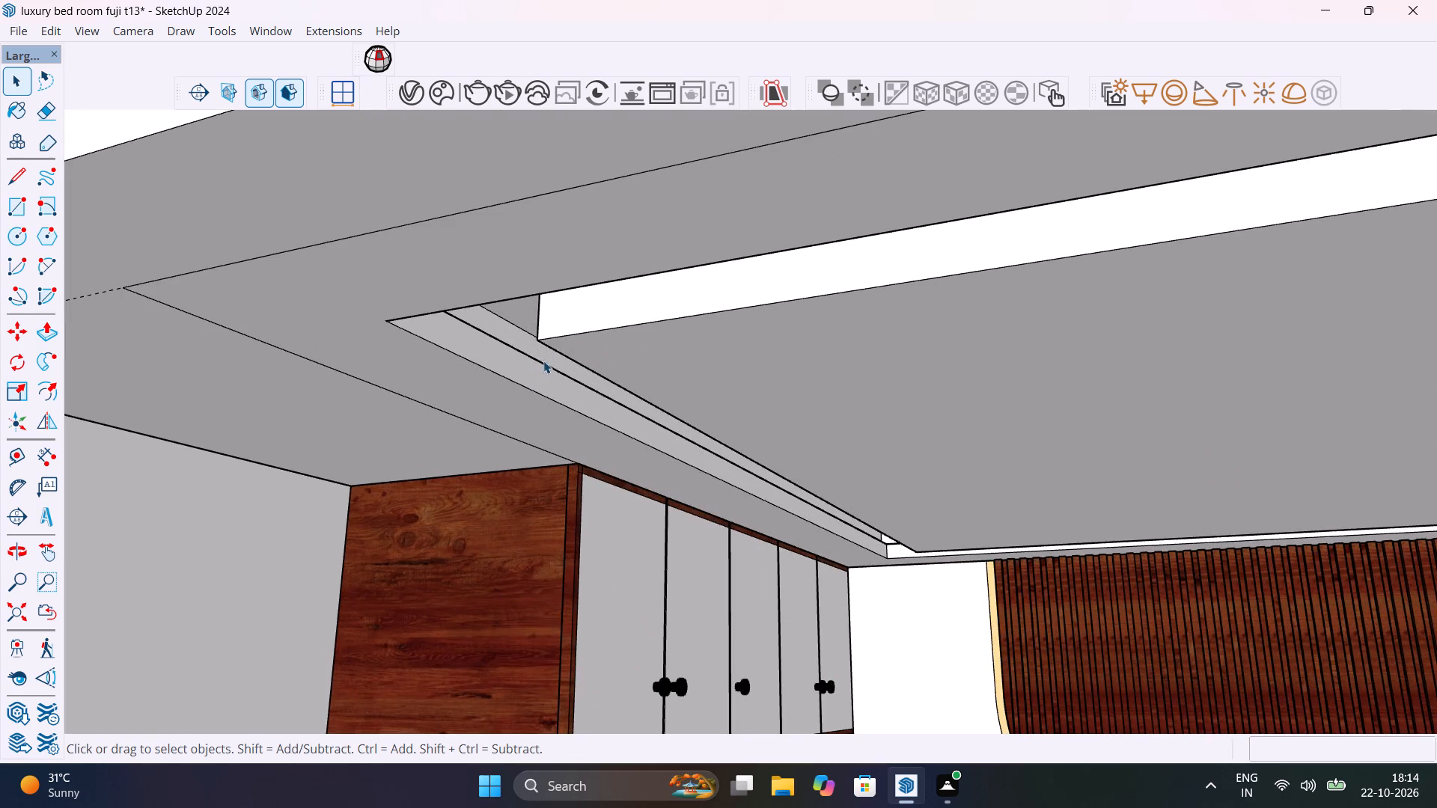
middle_click_drag(547, 360, 563, 392)
scroll(550, 403, "up", 14)
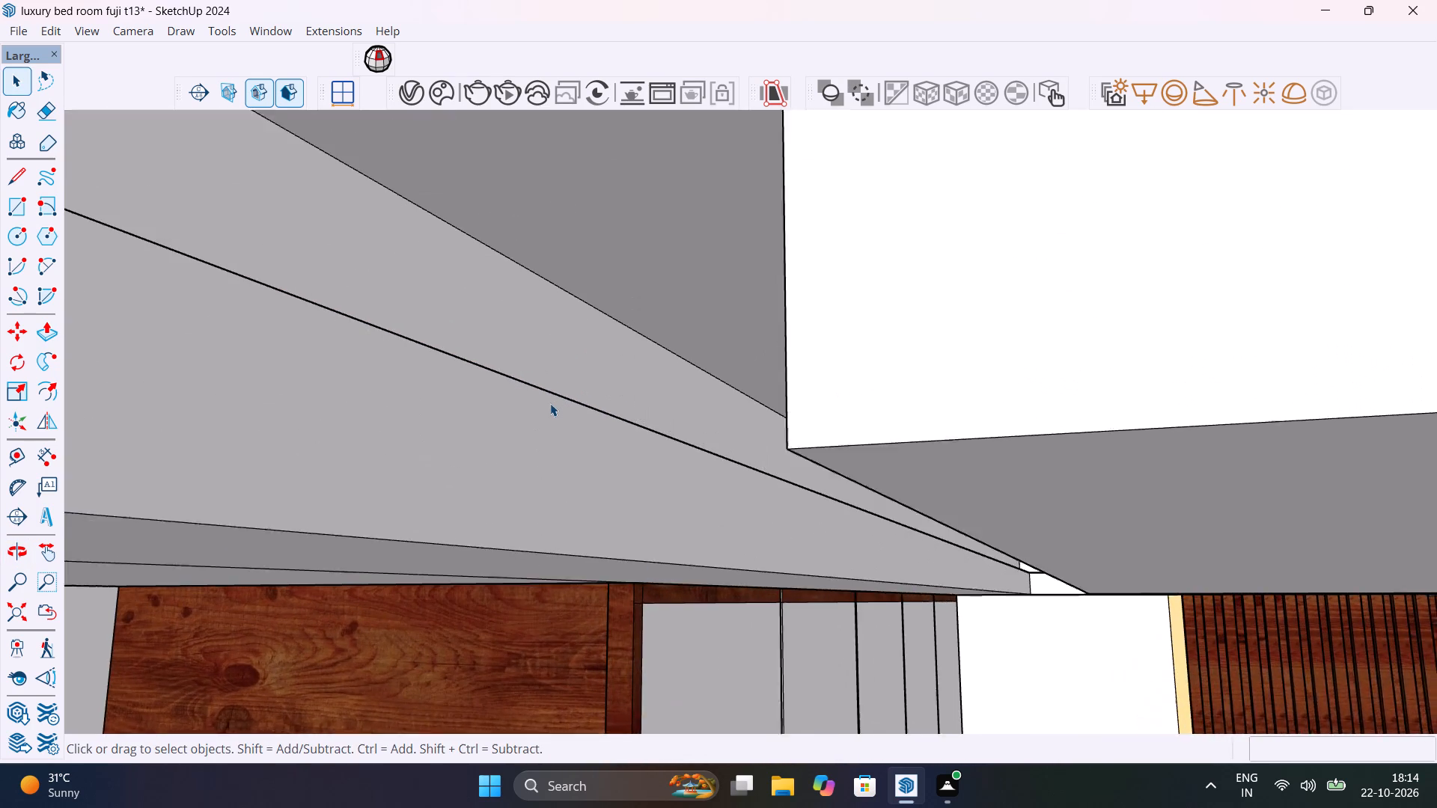
scroll(550, 403, "up", 6)
middle_click_drag(597, 412, 632, 545)
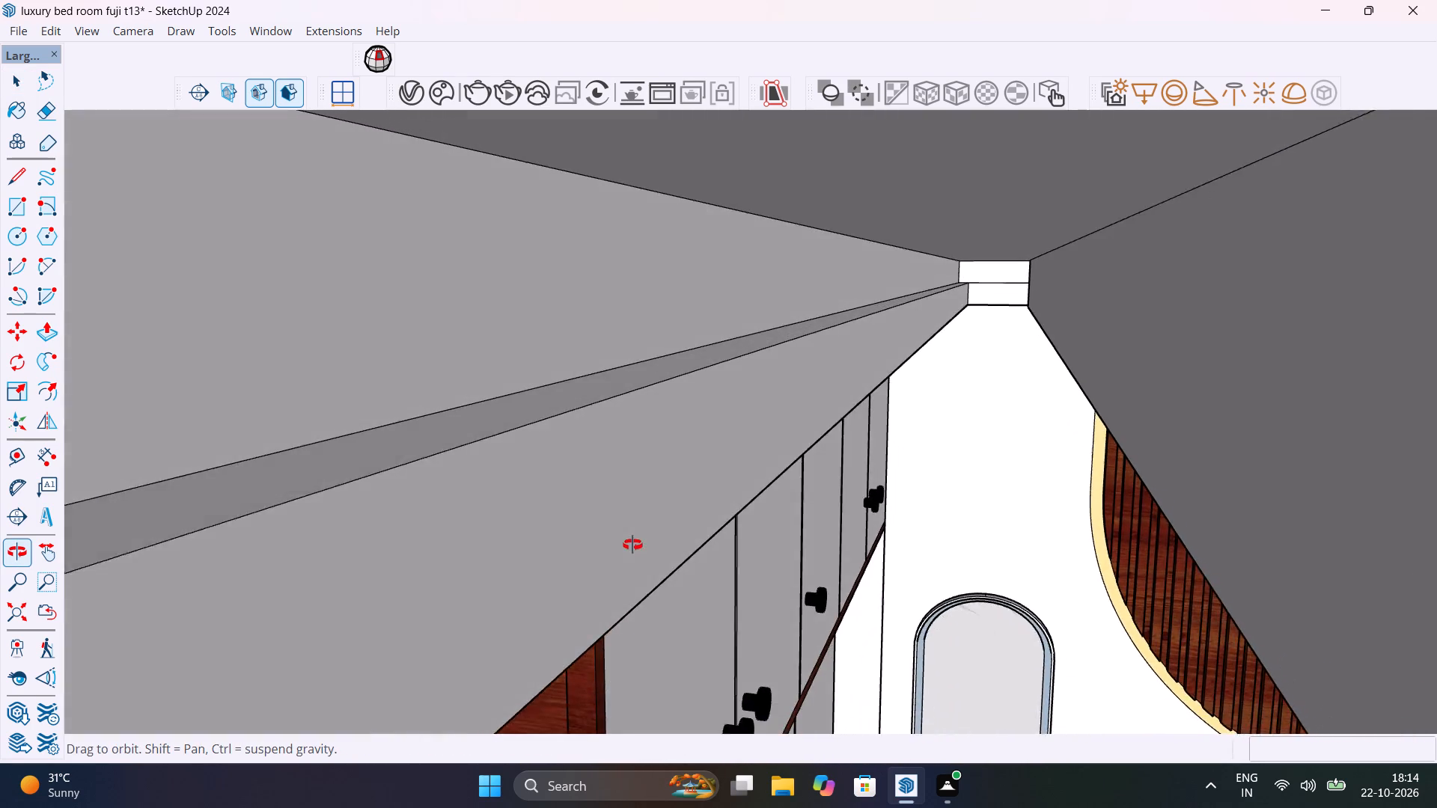
middle_click_drag(632, 545, 637, 532)
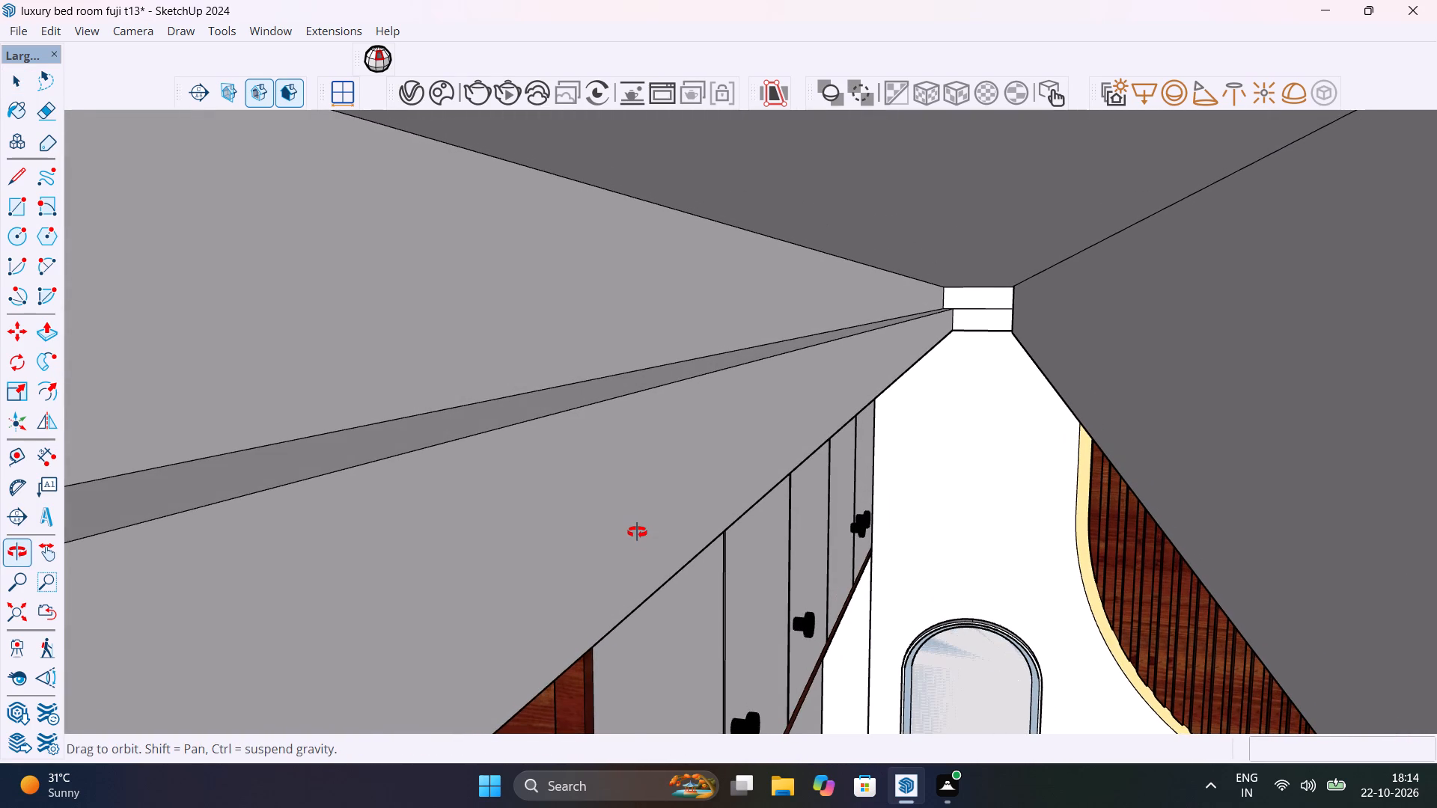
middle_click_drag(637, 532, 609, 412)
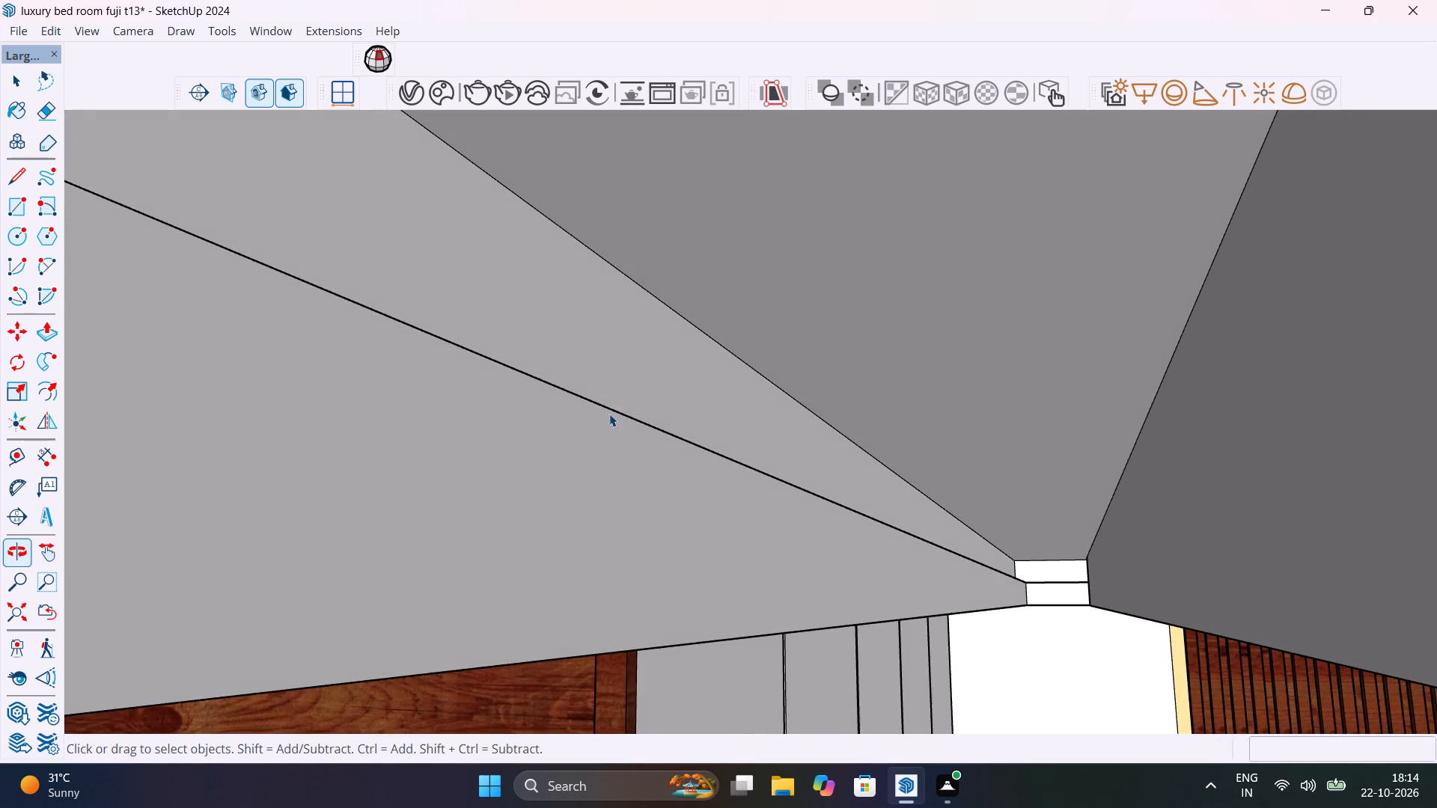
scroll(609, 414, "down", 18)
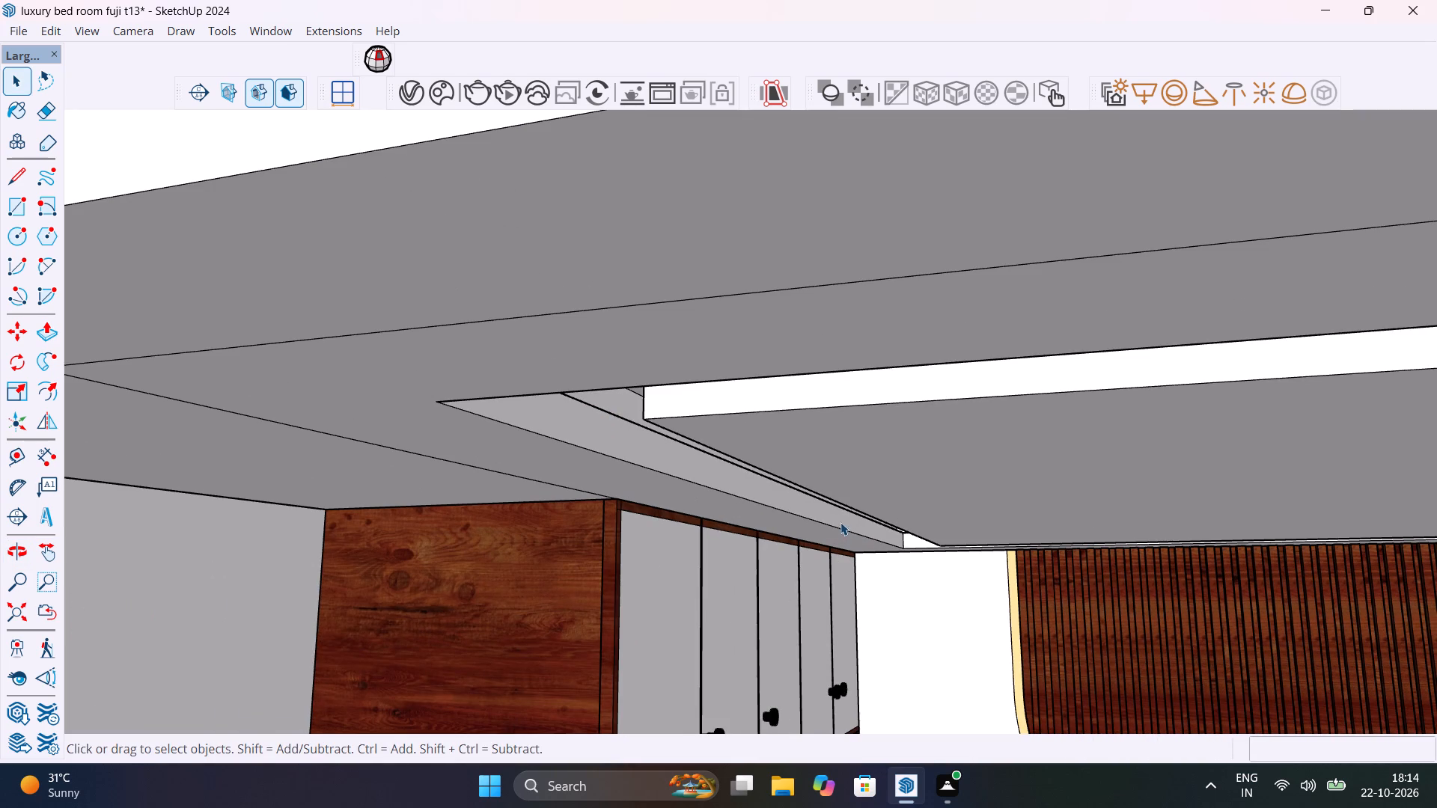
middle_click_drag(835, 499, 704, 569)
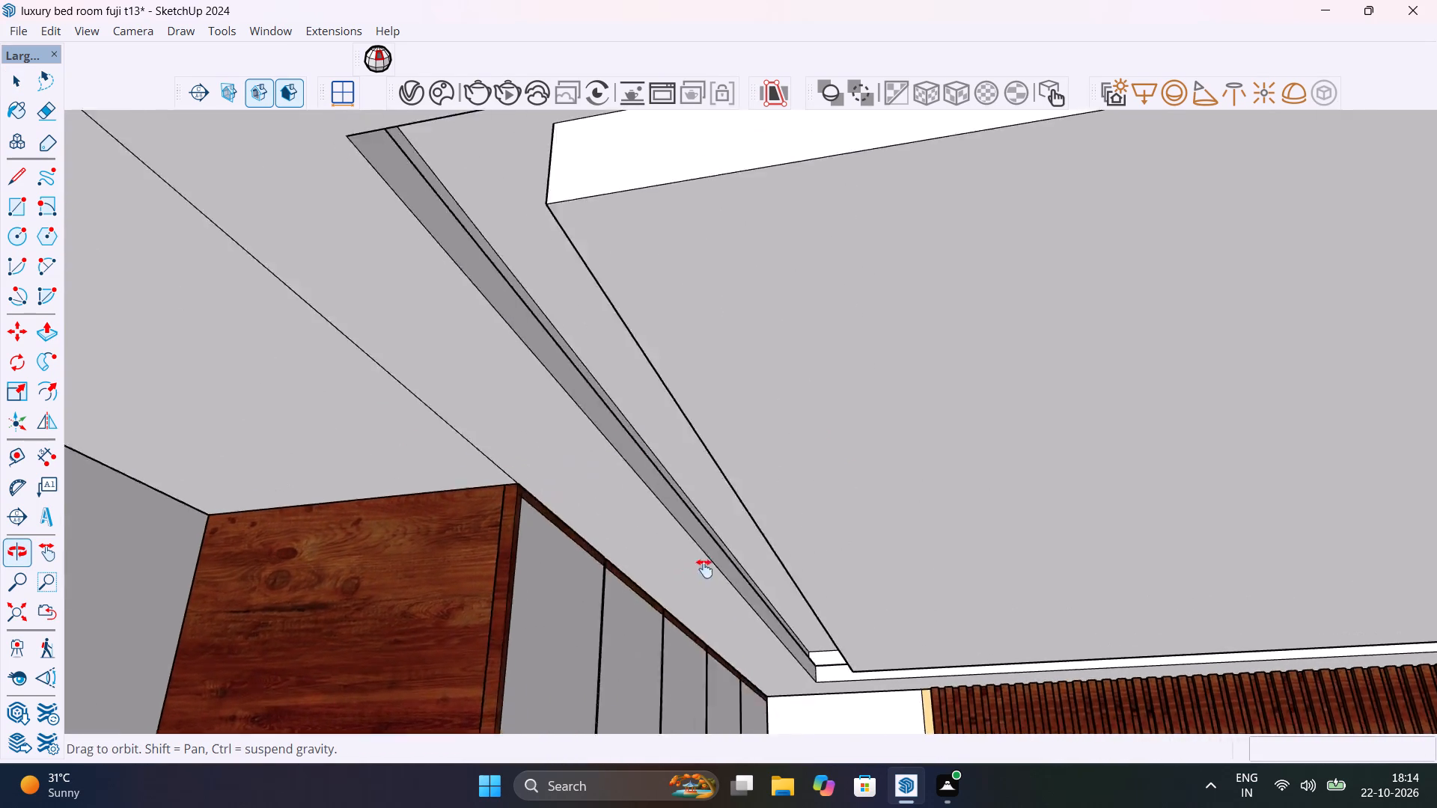
middle_click_drag(704, 569, 772, 579)
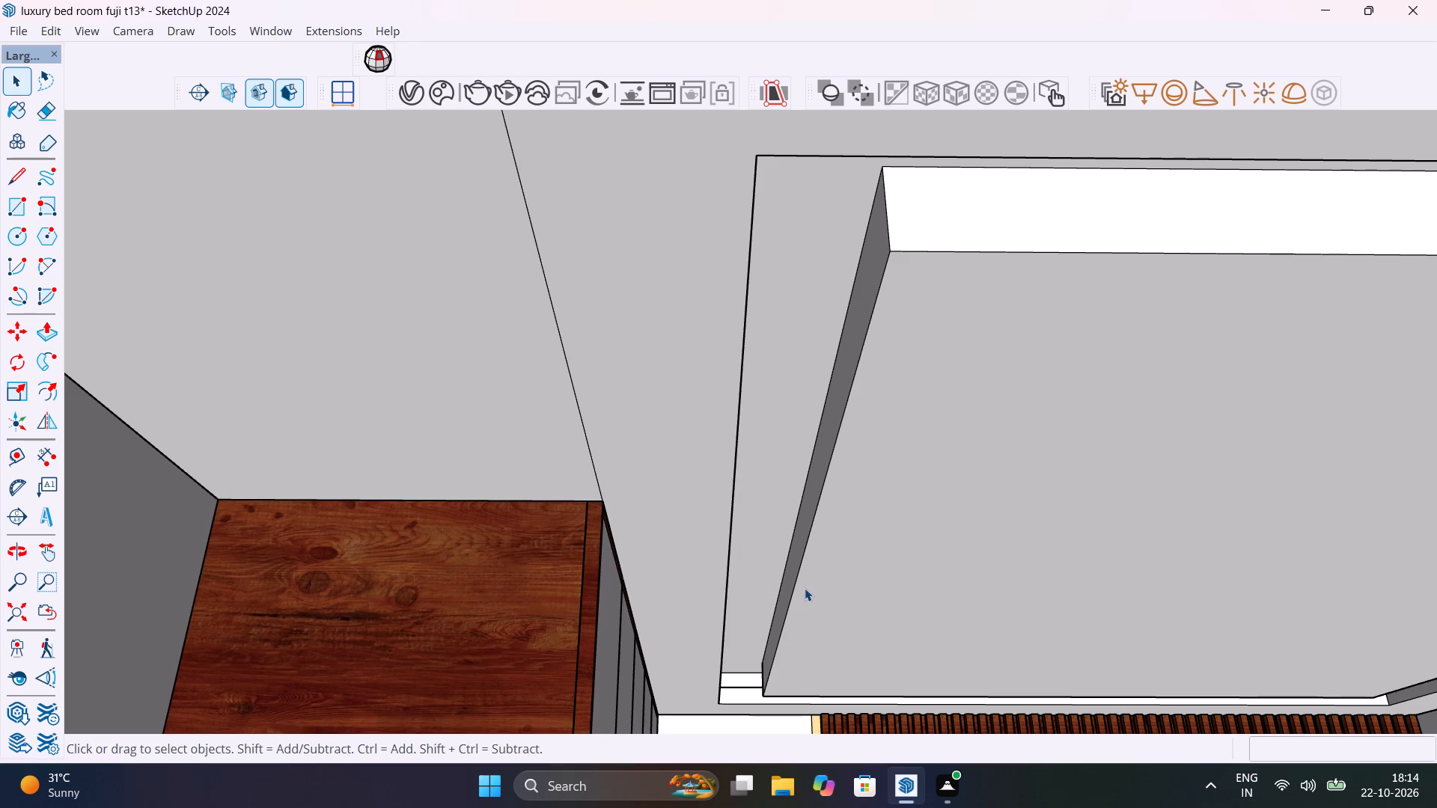
Inspect the ceiling recess as a whole from below, and the channel's ledge along the window wall.
scroll(805, 588, "down", 12)
middle_click_drag(879, 626, 877, 626)
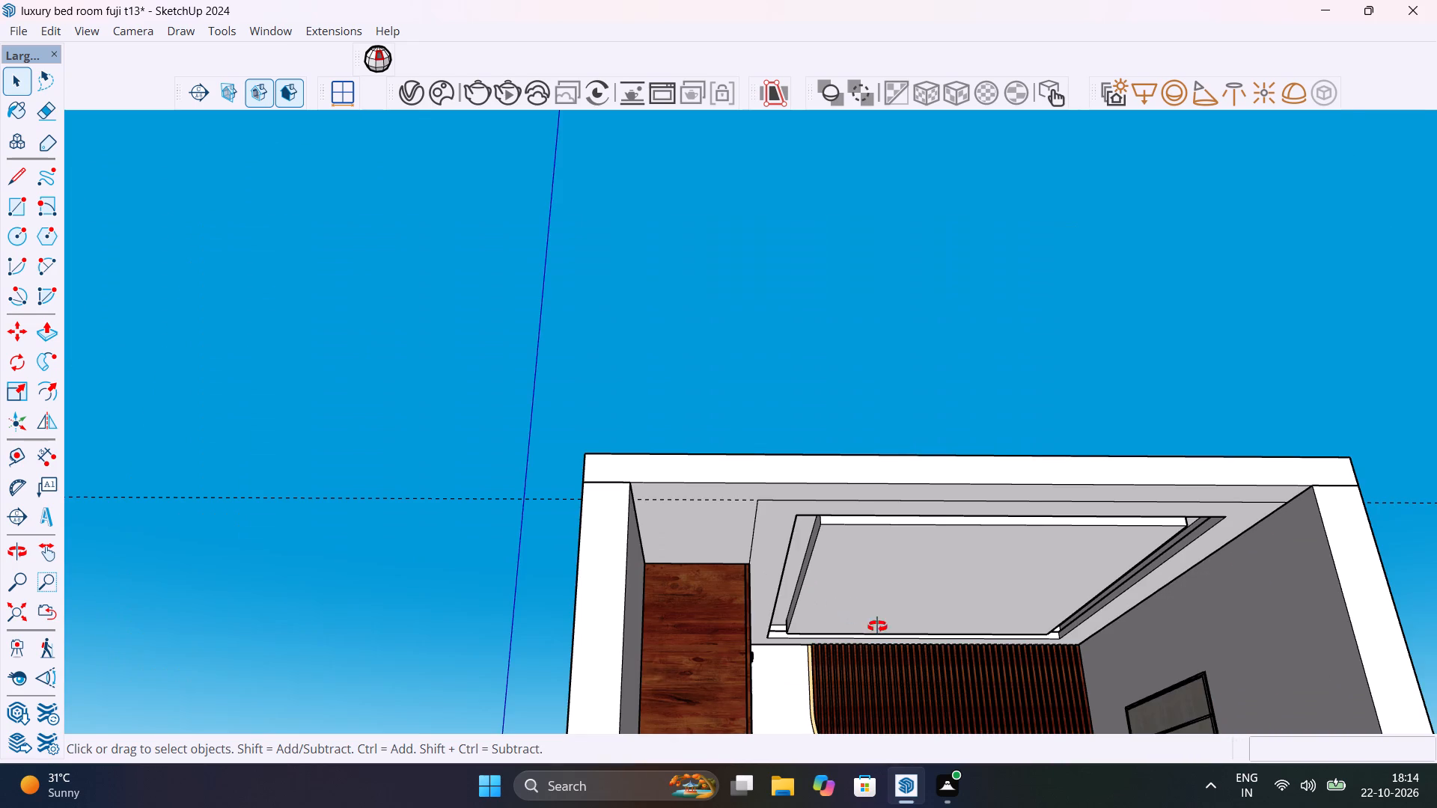
middle_click_drag(877, 626, 638, 538)
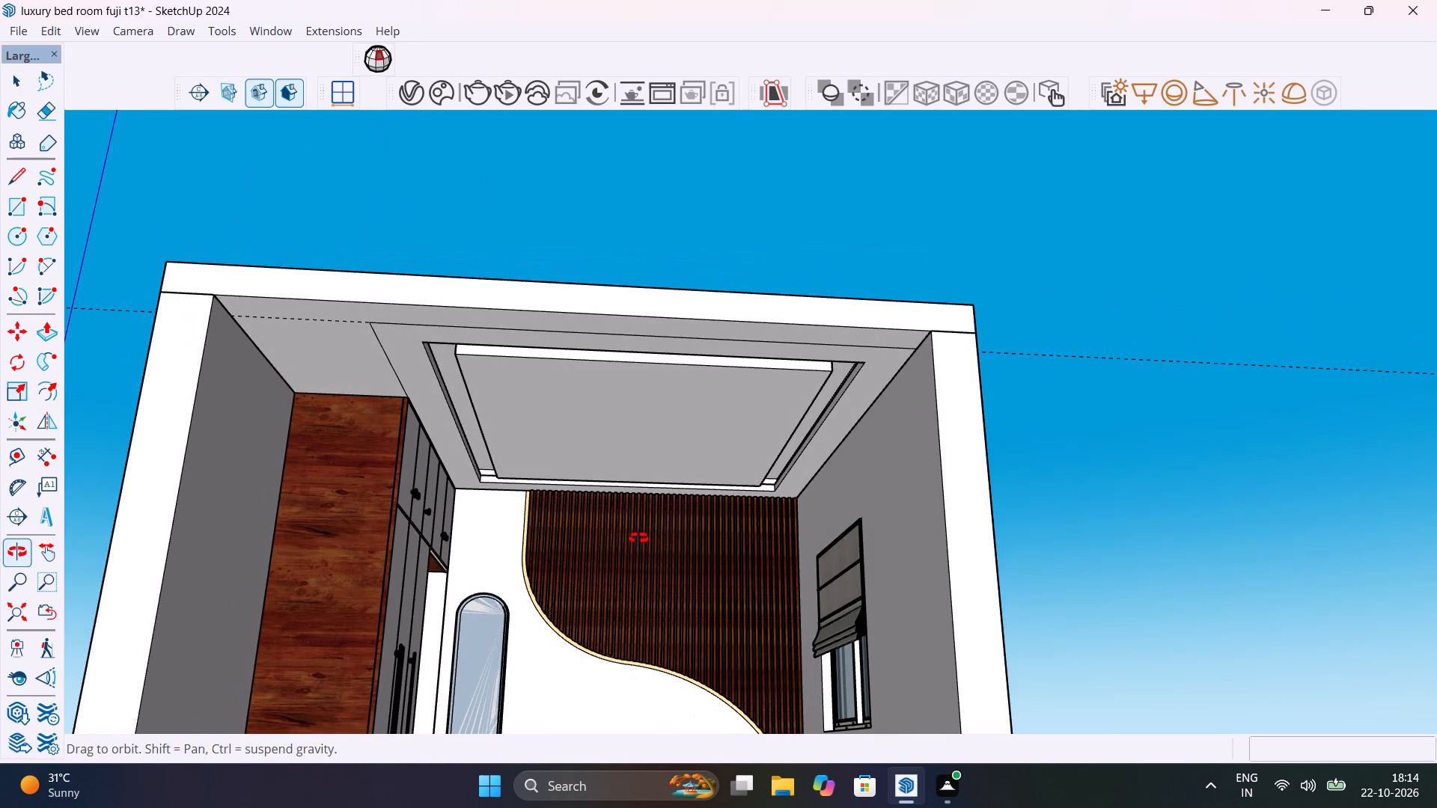
middle_click_drag(638, 538, 685, 290)
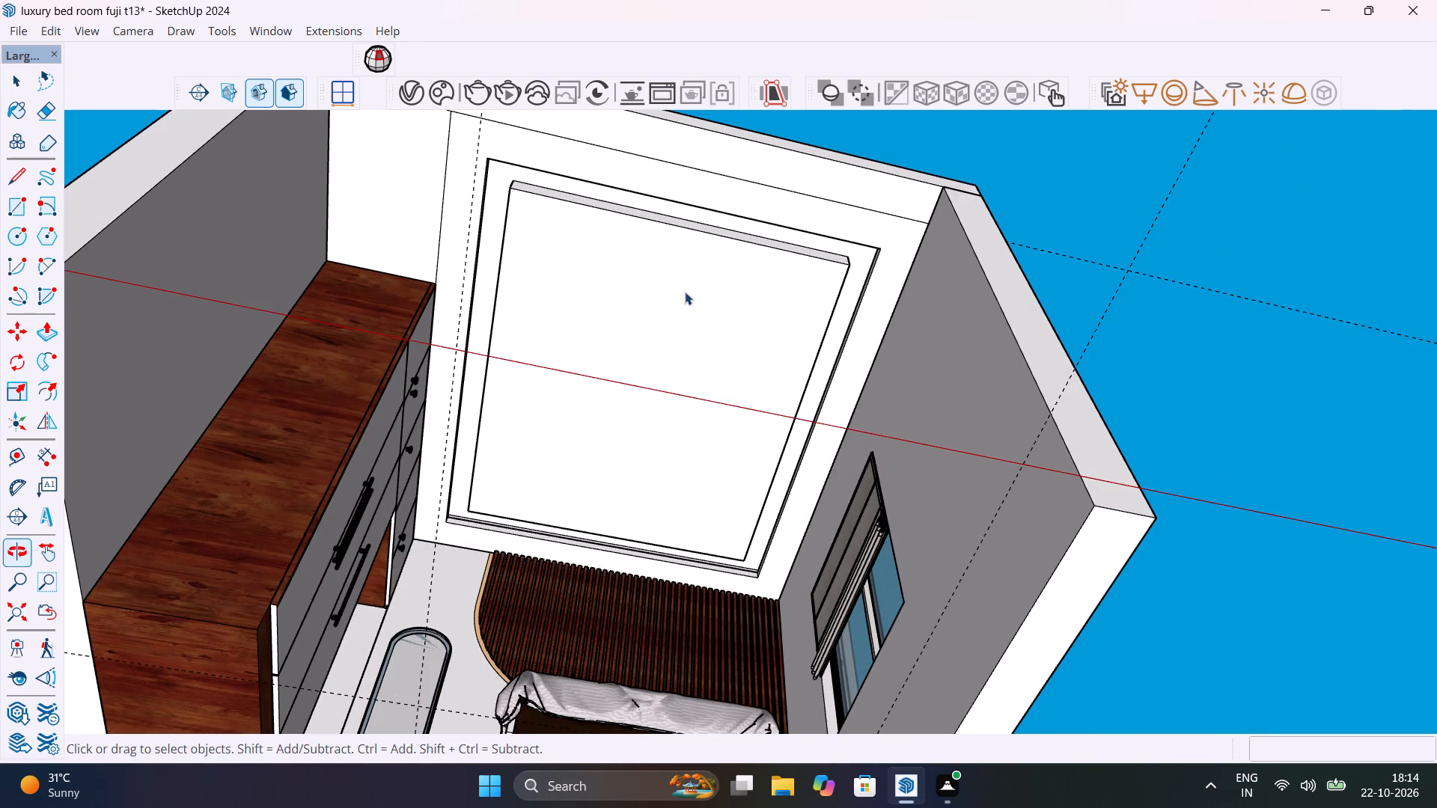
middle_click_drag(746, 436, 918, 144)
scroll(918, 144, "up", 1)
middle_click_drag(871, 357, 864, 355)
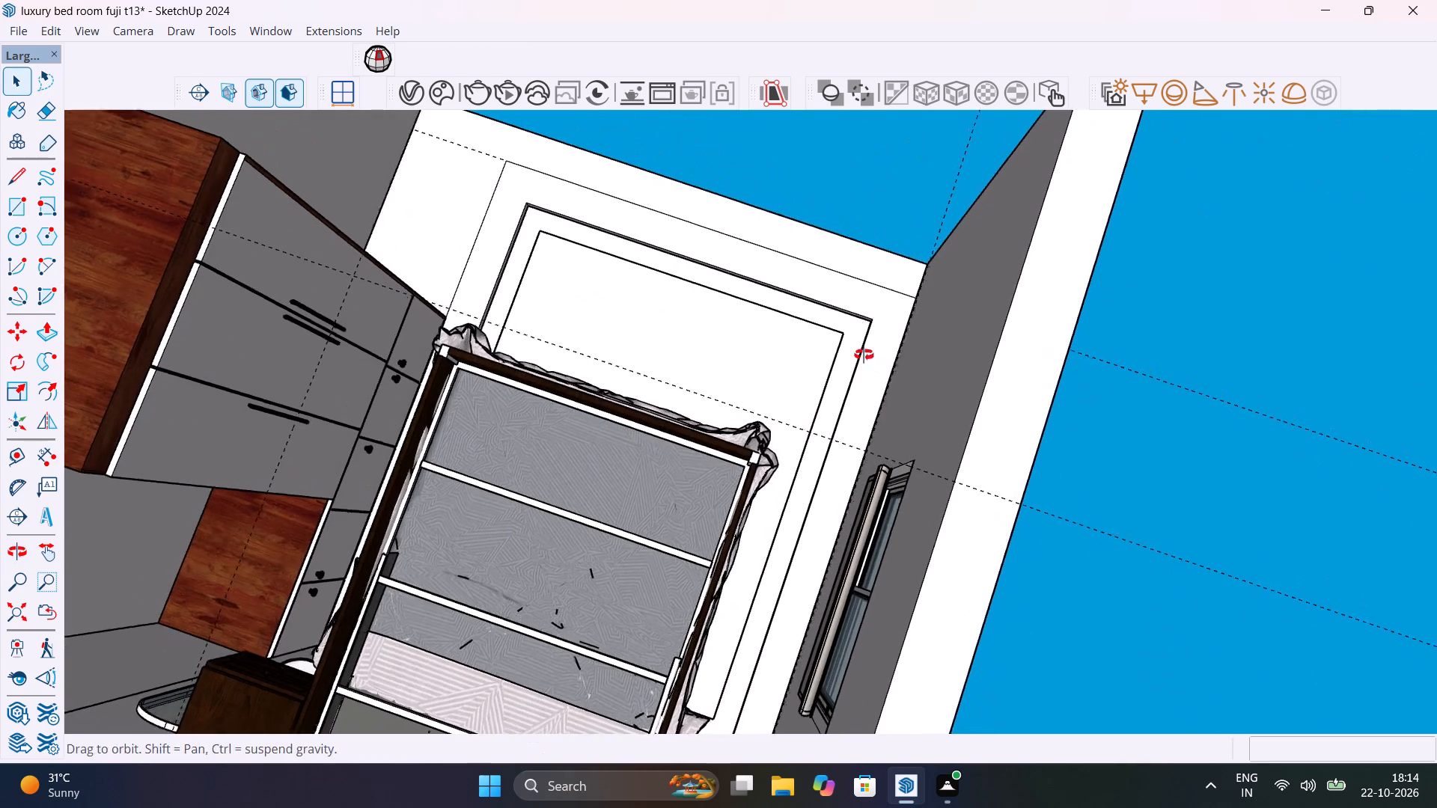
middle_click_drag(864, 355, 43, 322)
scroll(561, 458, "up", 10)
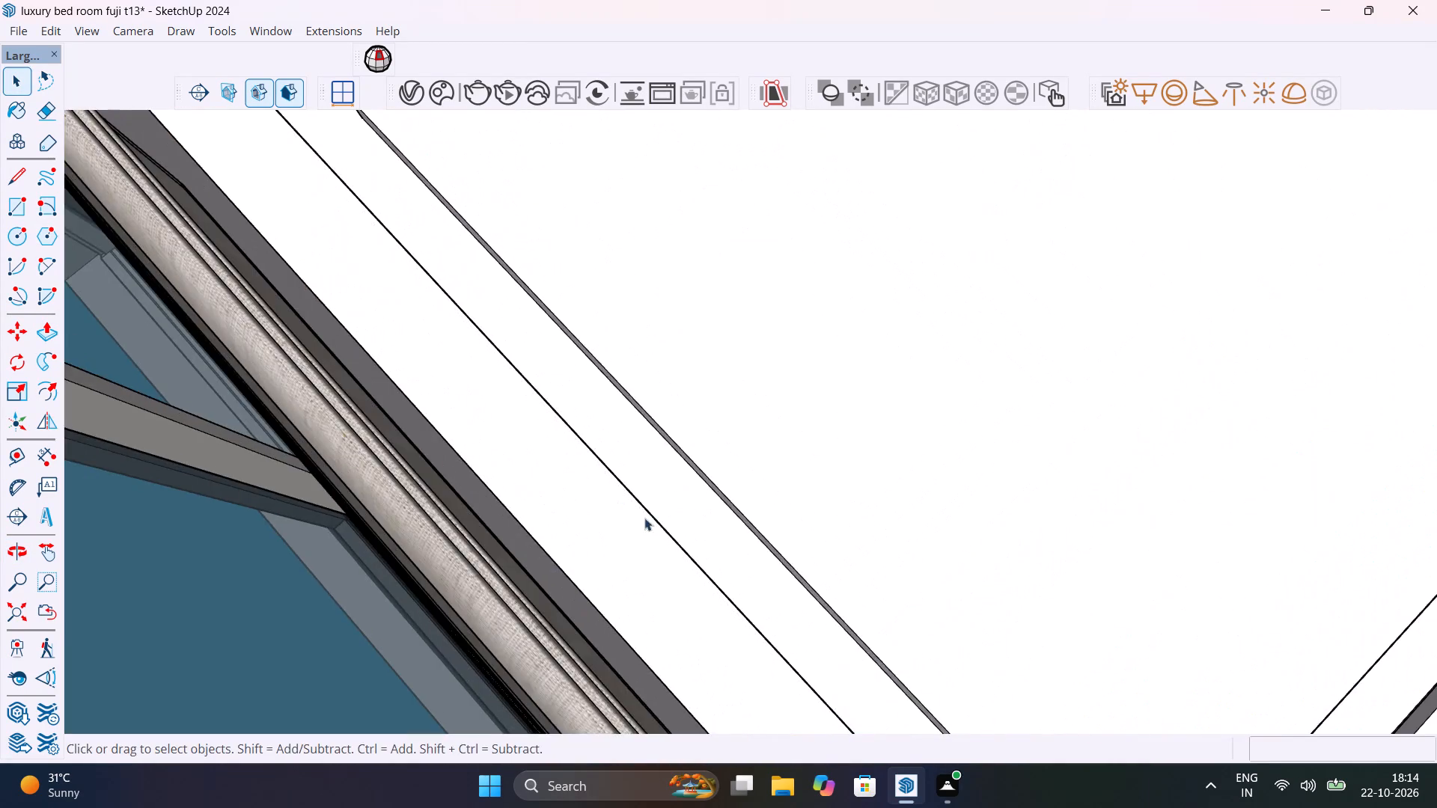
middle_click_drag(638, 515, 0, 307)
scroll(524, 515, "up", 10)
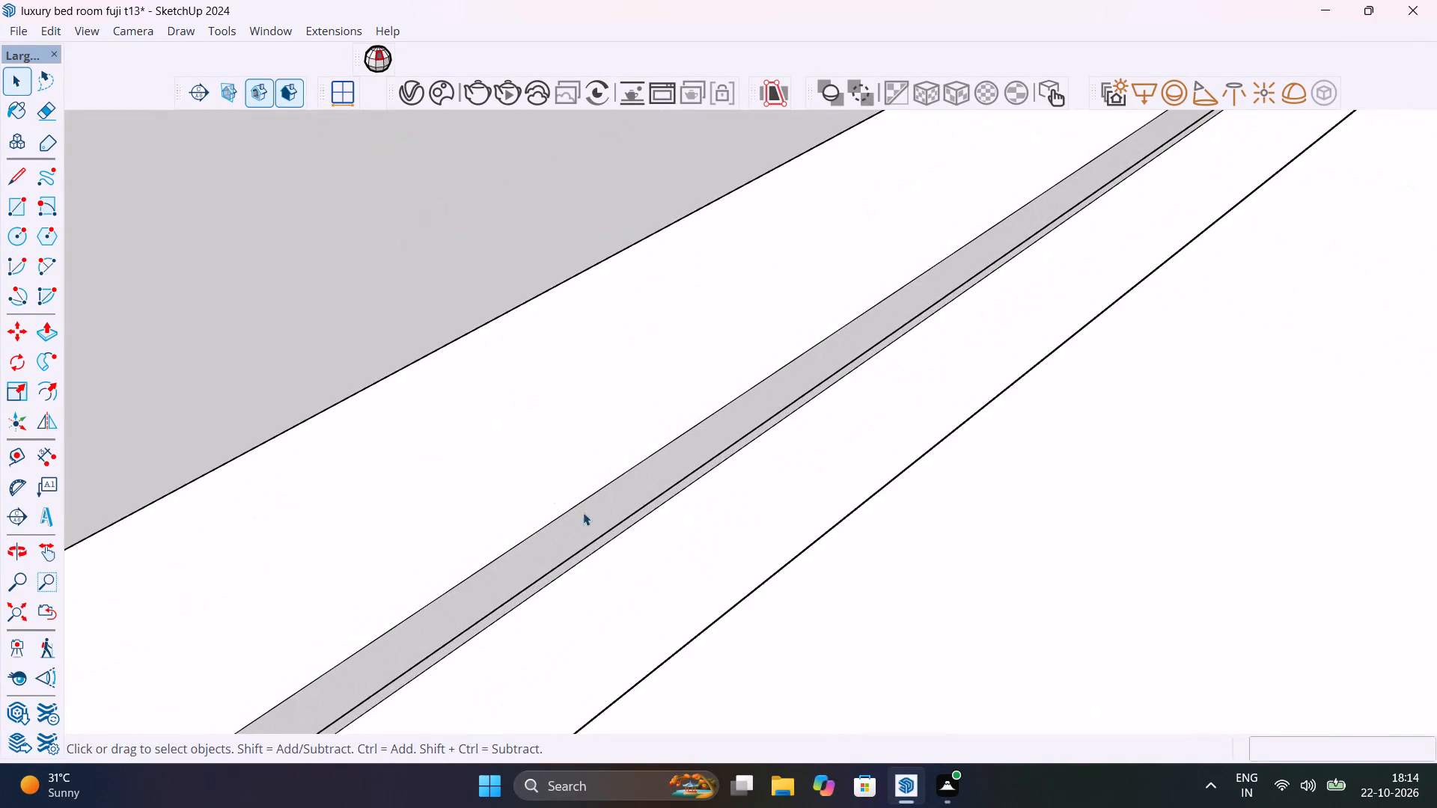
middle_click_drag(583, 509, 769, 324)
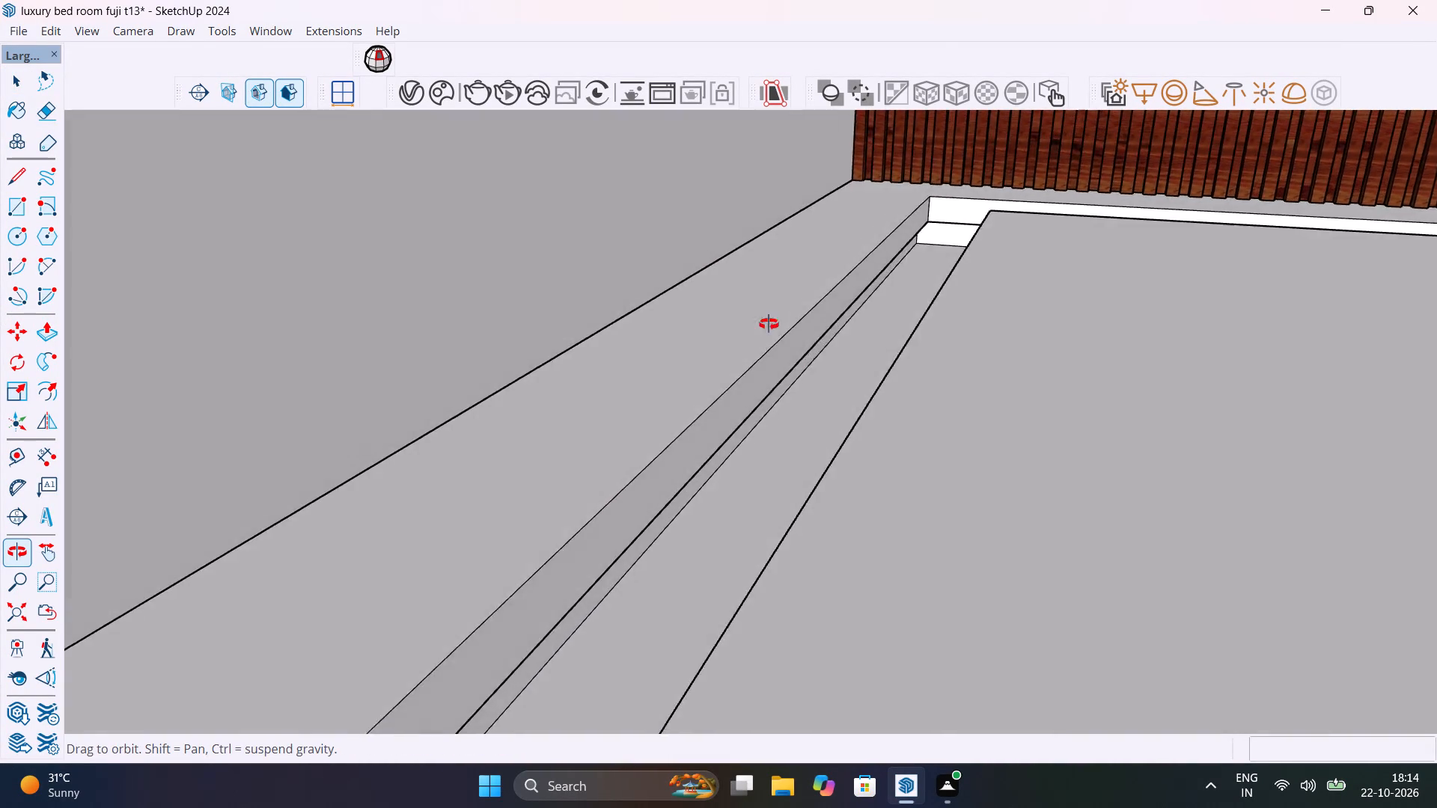
middle_click_drag(769, 324, 716, 300)
scroll(650, 562, "up", 2)
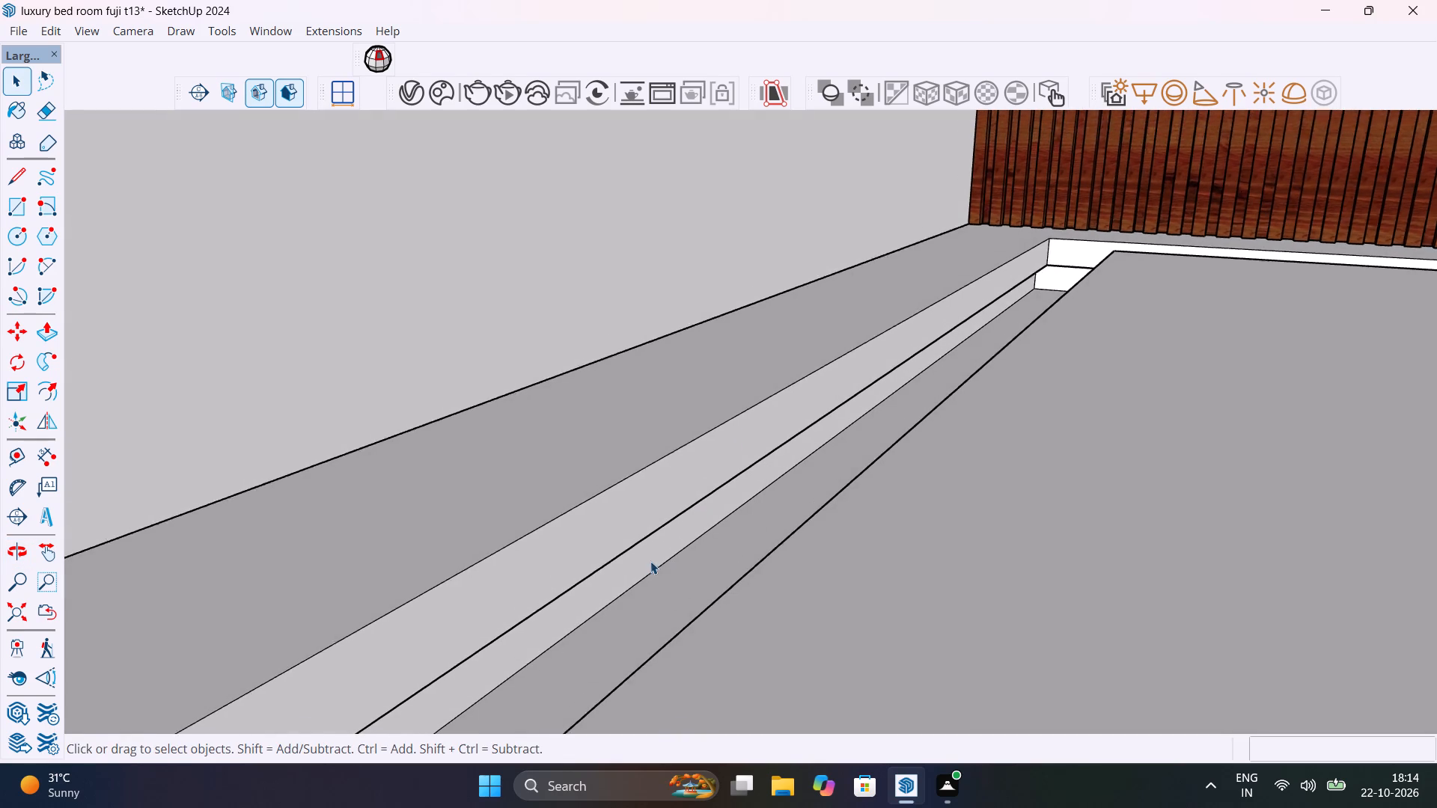
scroll(650, 561, "up", 9)
middle_click_drag(699, 575, 755, 598)
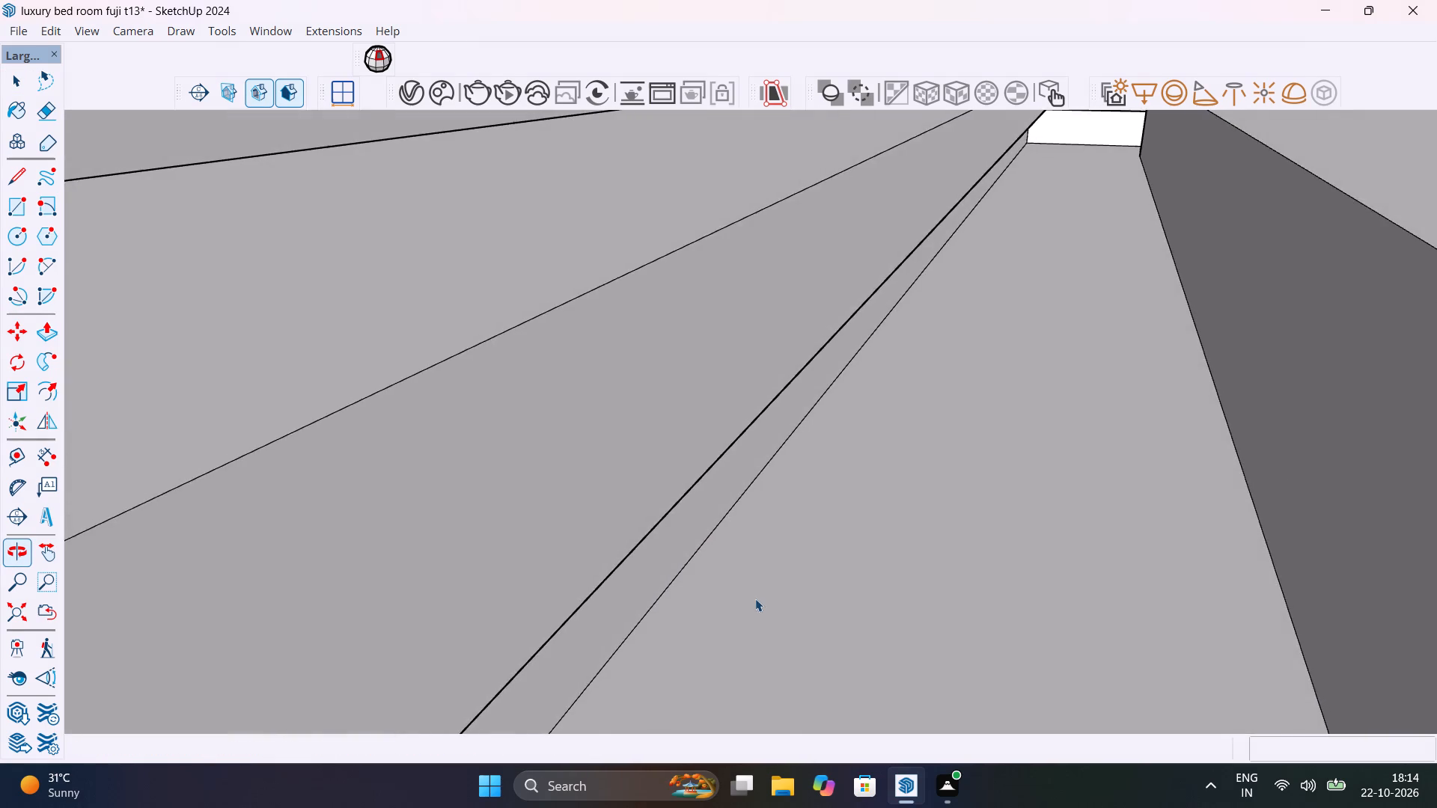
Check the ledge at the channel's corners and along its remaining sides from below.
scroll(755, 598, "down", 15)
middle_click_drag(730, 646, 222, 598)
middle_click_drag(246, 578, 727, 650, "shift")
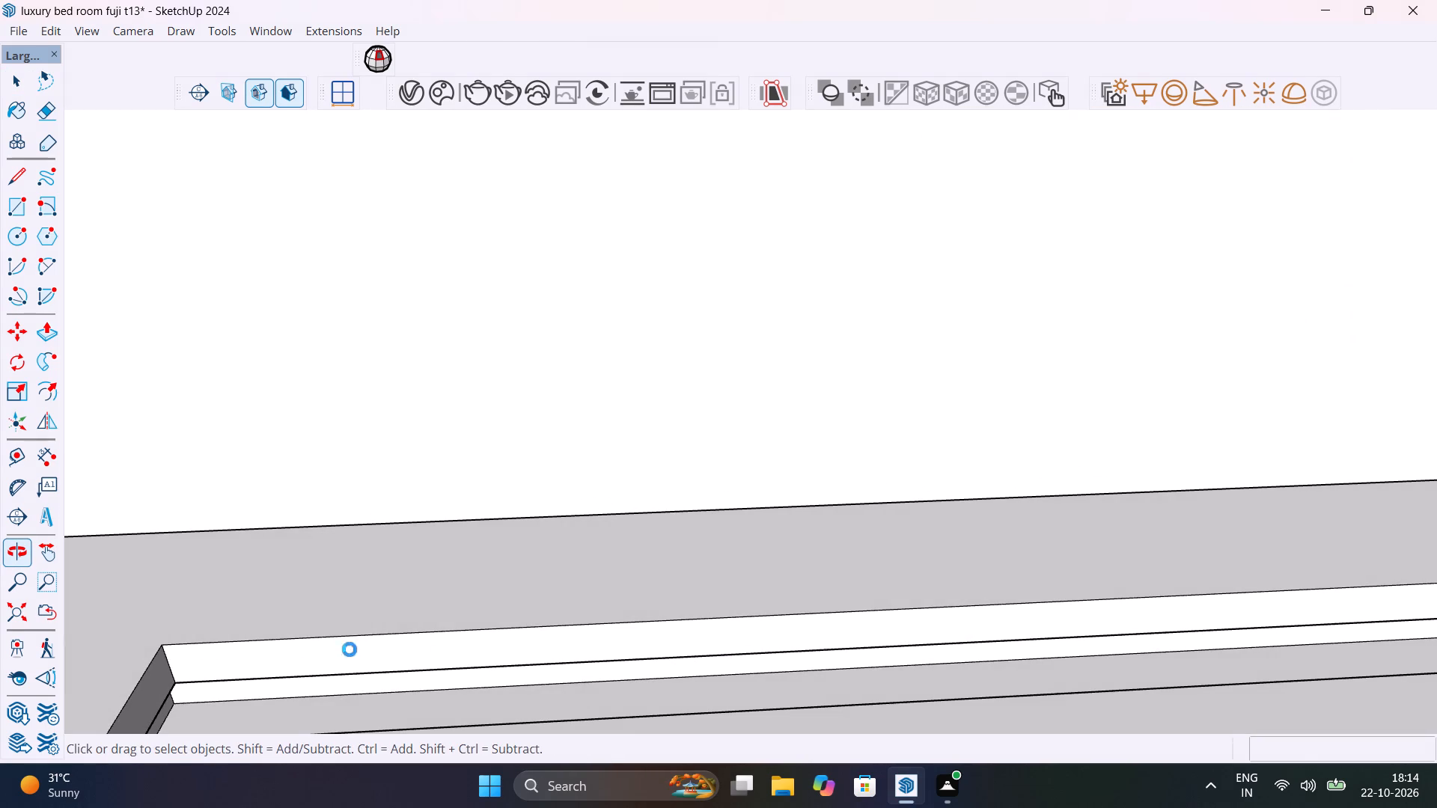
scroll(251, 685, "up", 6)
middle_click_drag(249, 682, 254, 520)
scroll(254, 520, "up", 1)
middle_click_drag(253, 546, 252, 534, "shift")
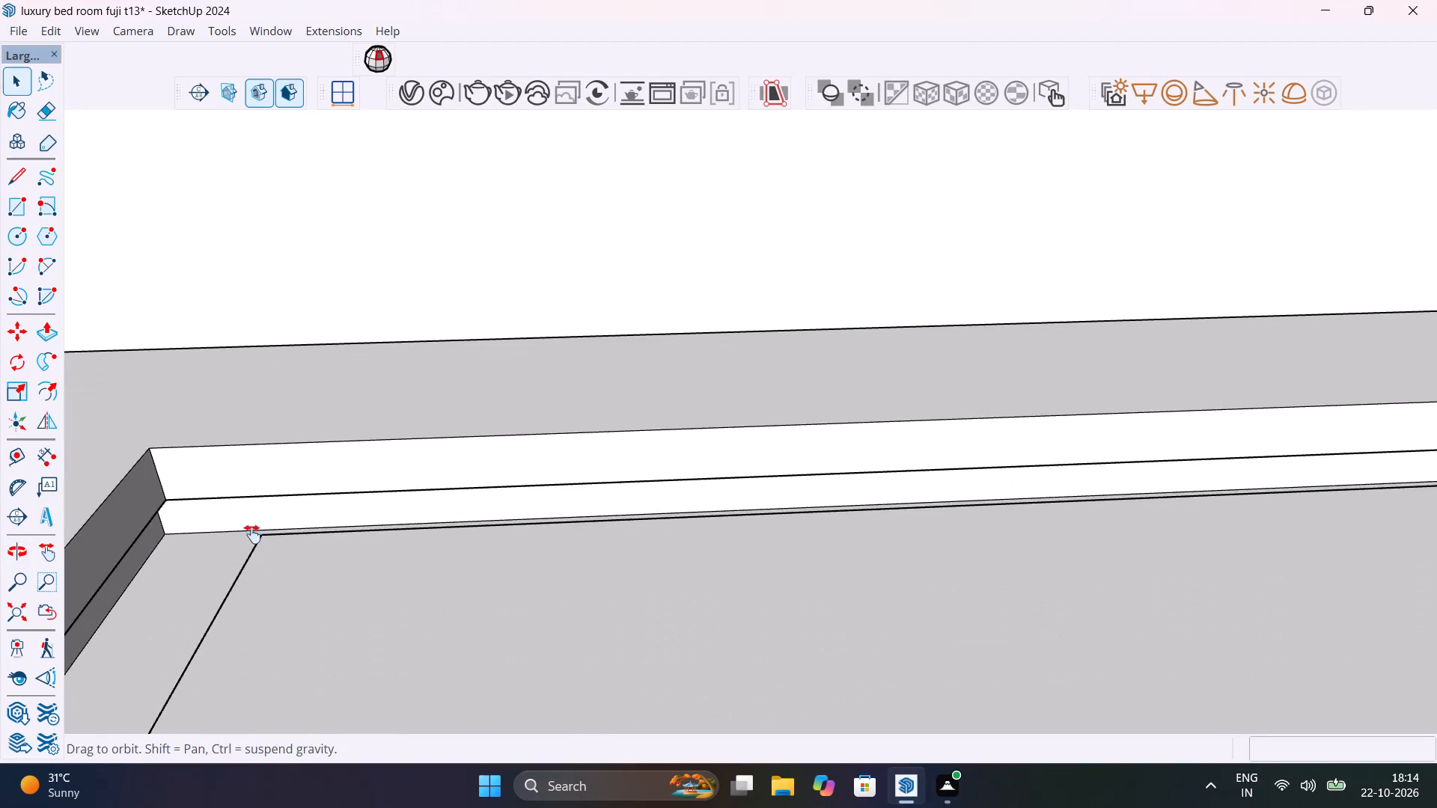
middle_click_drag(252, 534, 409, 327, "shift")
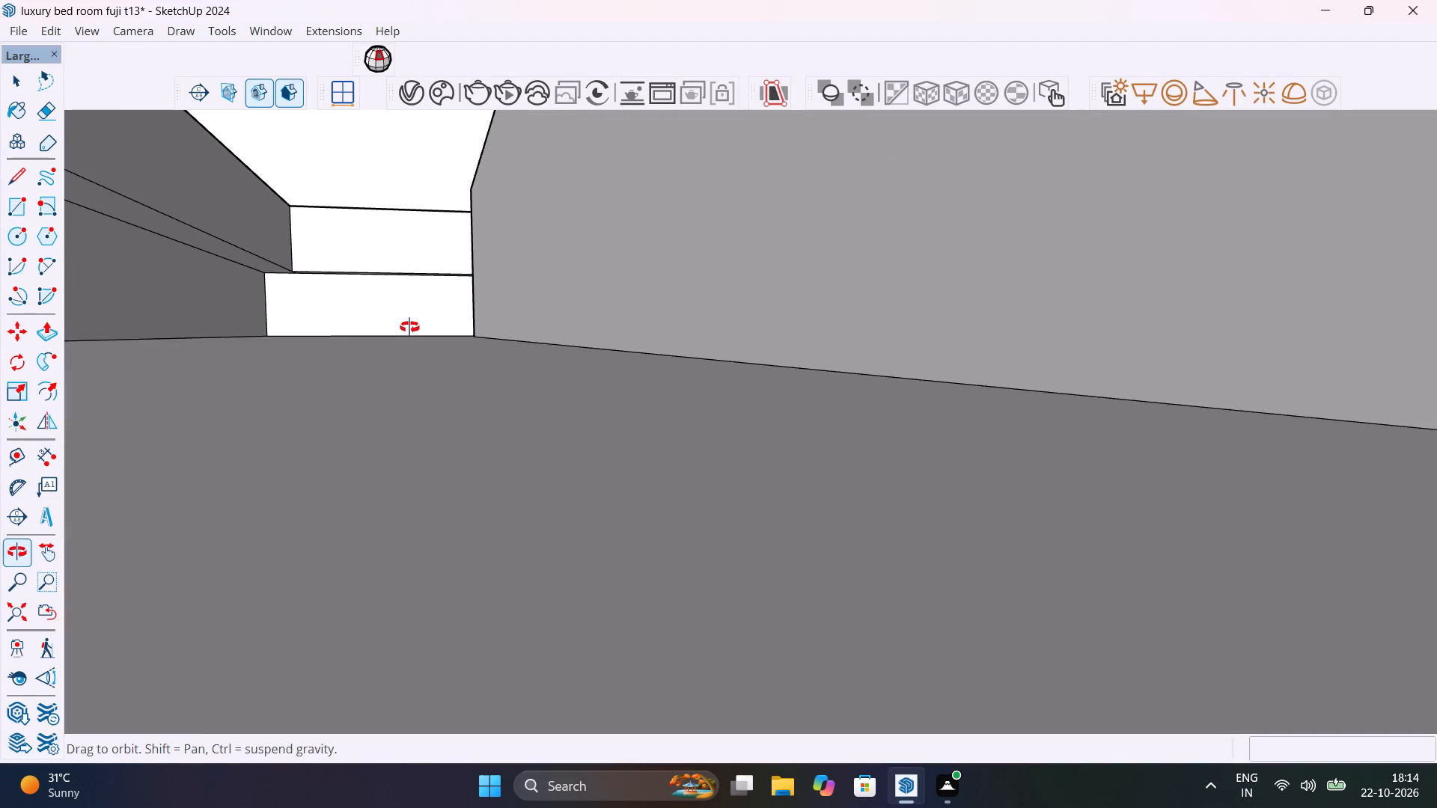
middle_click_drag(409, 327, 416, 450, "shift")
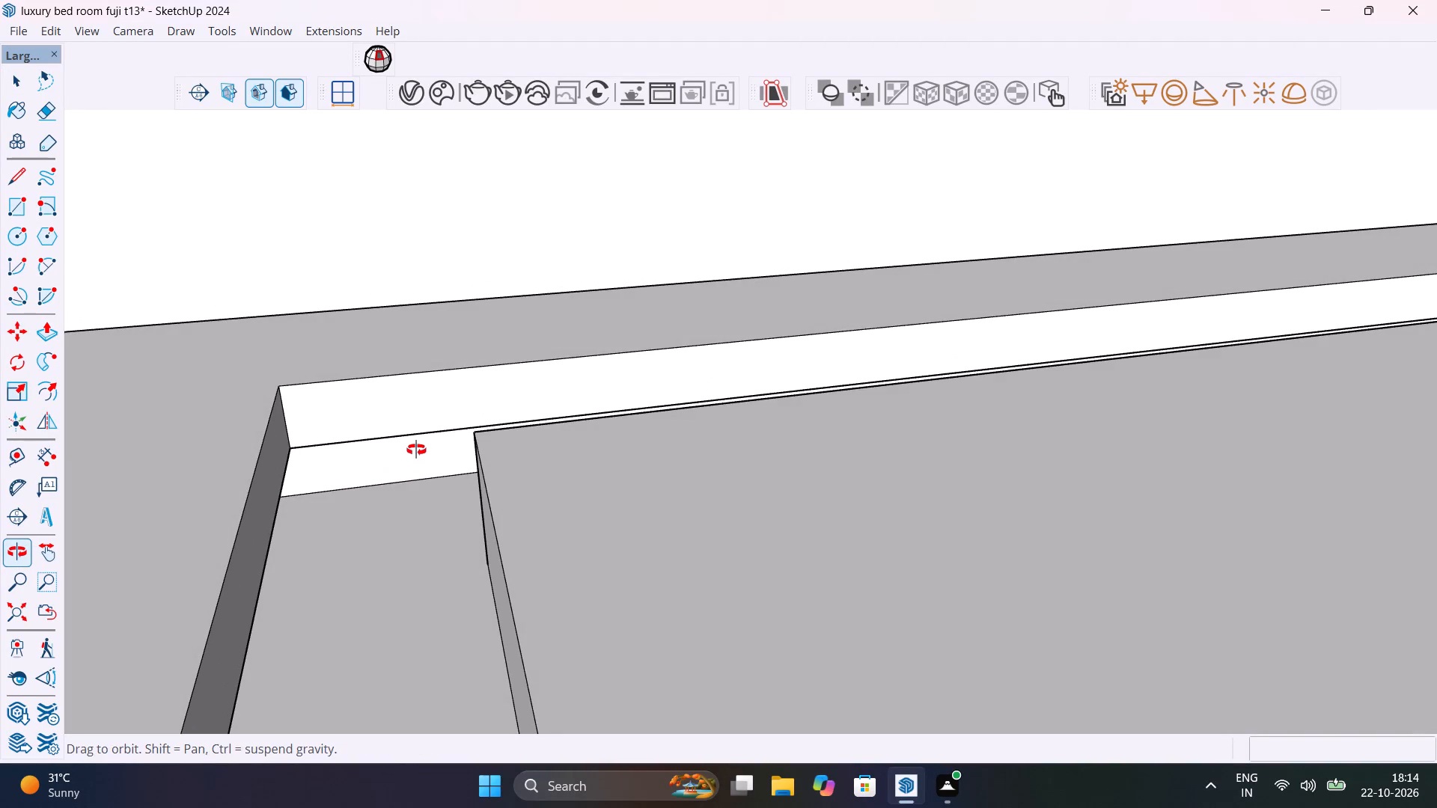
middle_click_drag(416, 450, 376, 366, "shift")
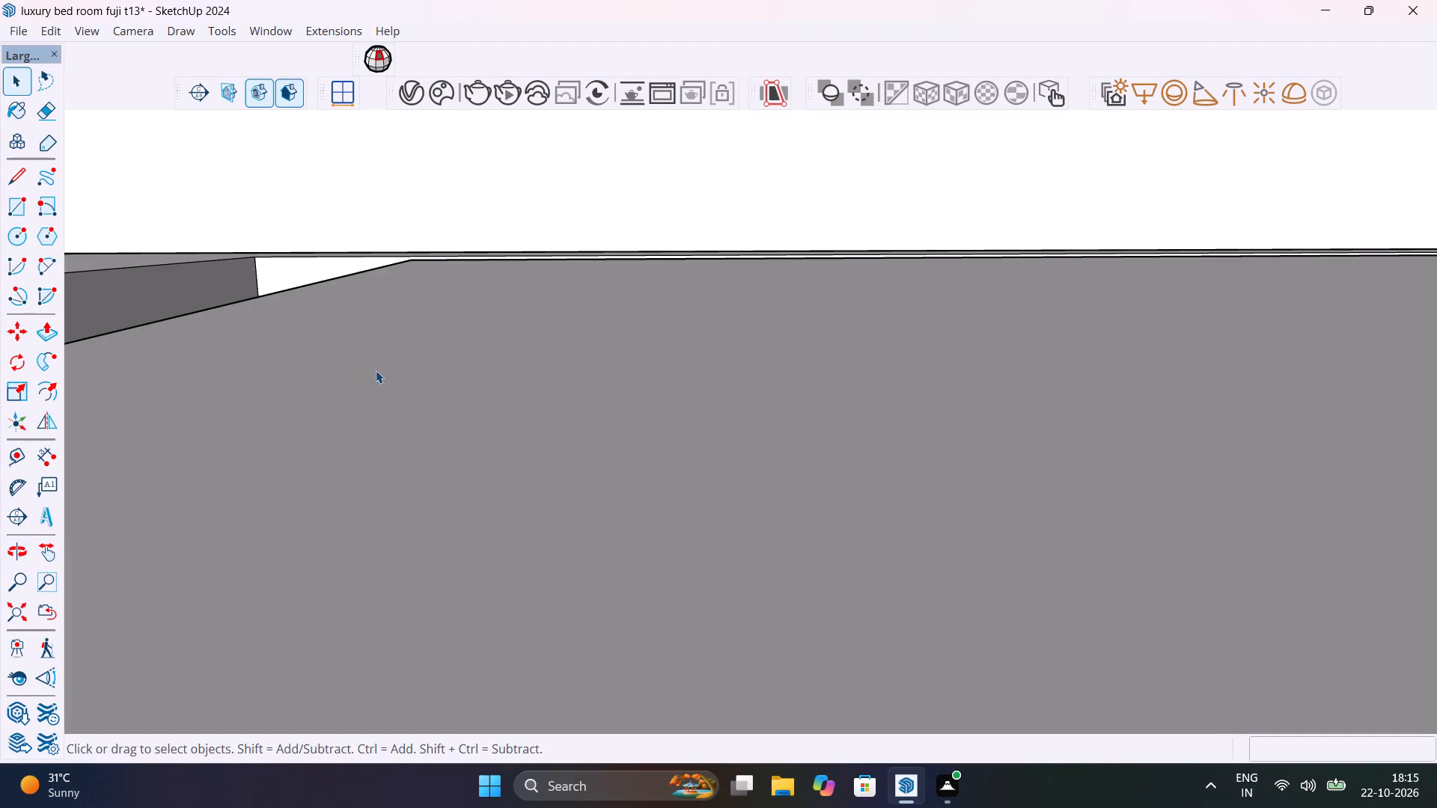
middle_click_drag(376, 378, 482, 165)
middle_click_drag(475, 373, 575, 162)
middle_click_drag(585, 361, 647, 156)
middle_click_drag(659, 391, 712, 225)
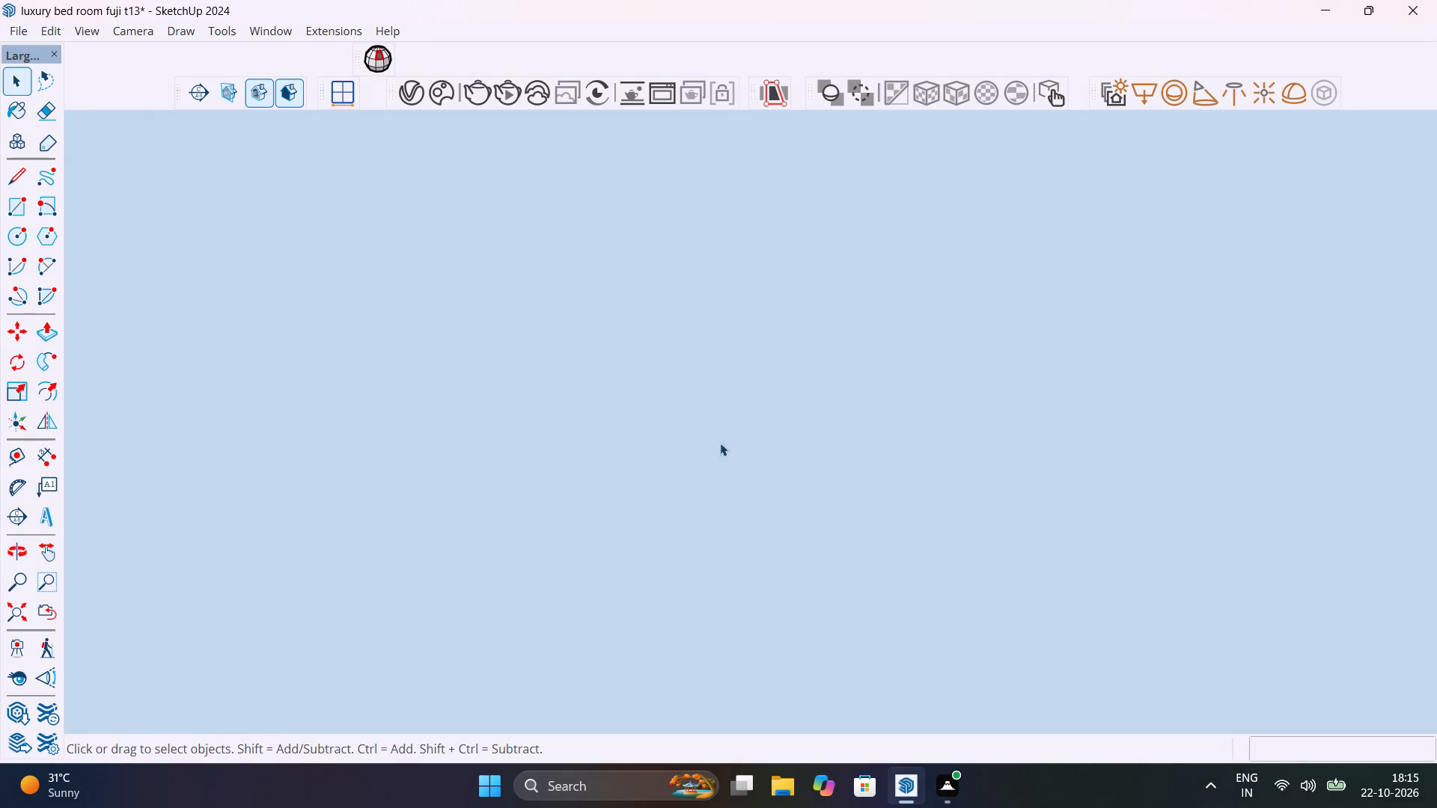
middle_click_drag(720, 441, 764, 253)
scroll(764, 253, "up", 1)
middle_click_drag(744, 456, 838, 217)
middle_click_drag(811, 349, 834, 175)
scroll(833, 197, "up", 1)
scroll(824, 343, "down", 14)
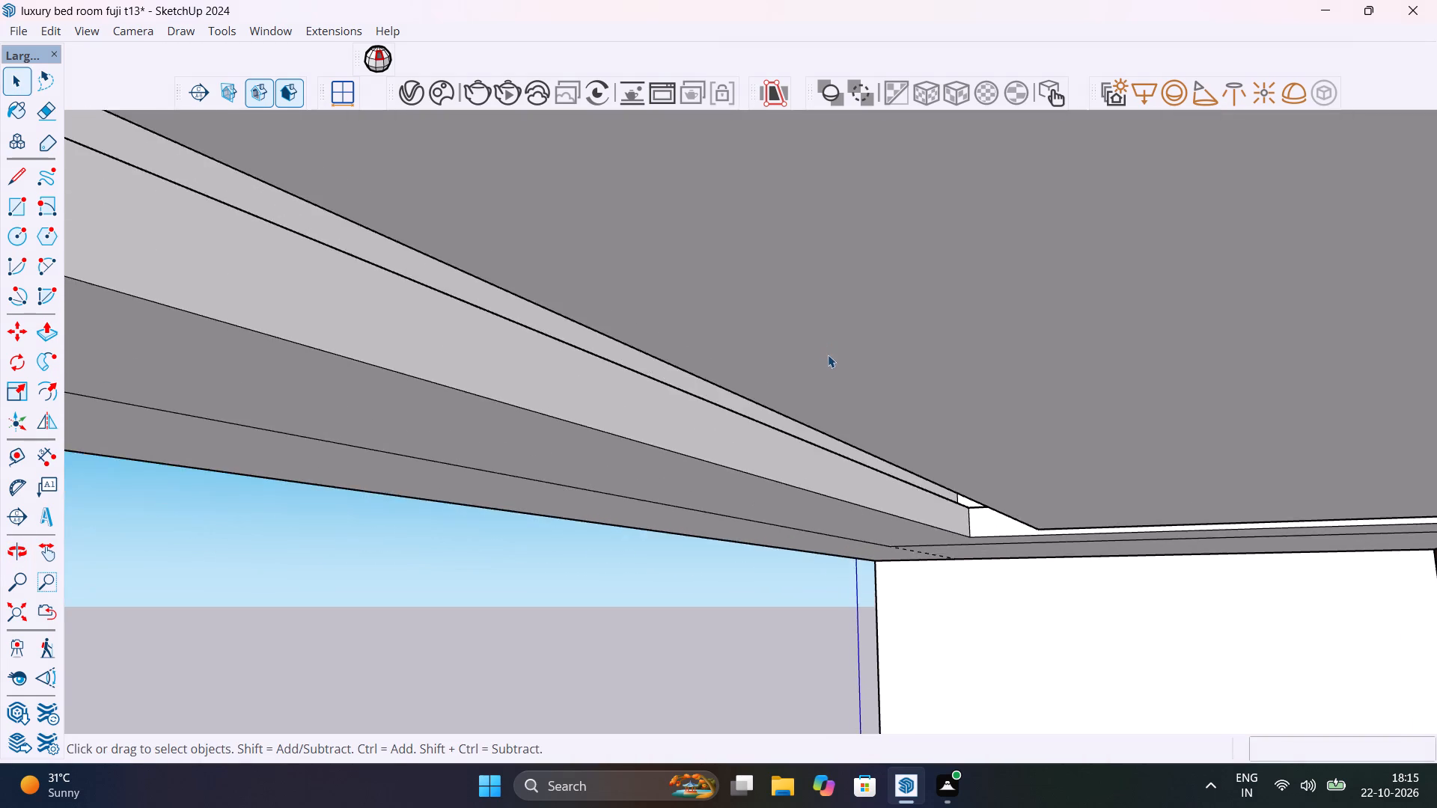
scroll(828, 355, "down", 7)
Move the false ceiling group off the walls to the open ground beyond the window wall, clear of the room.
left_click(20, 612)
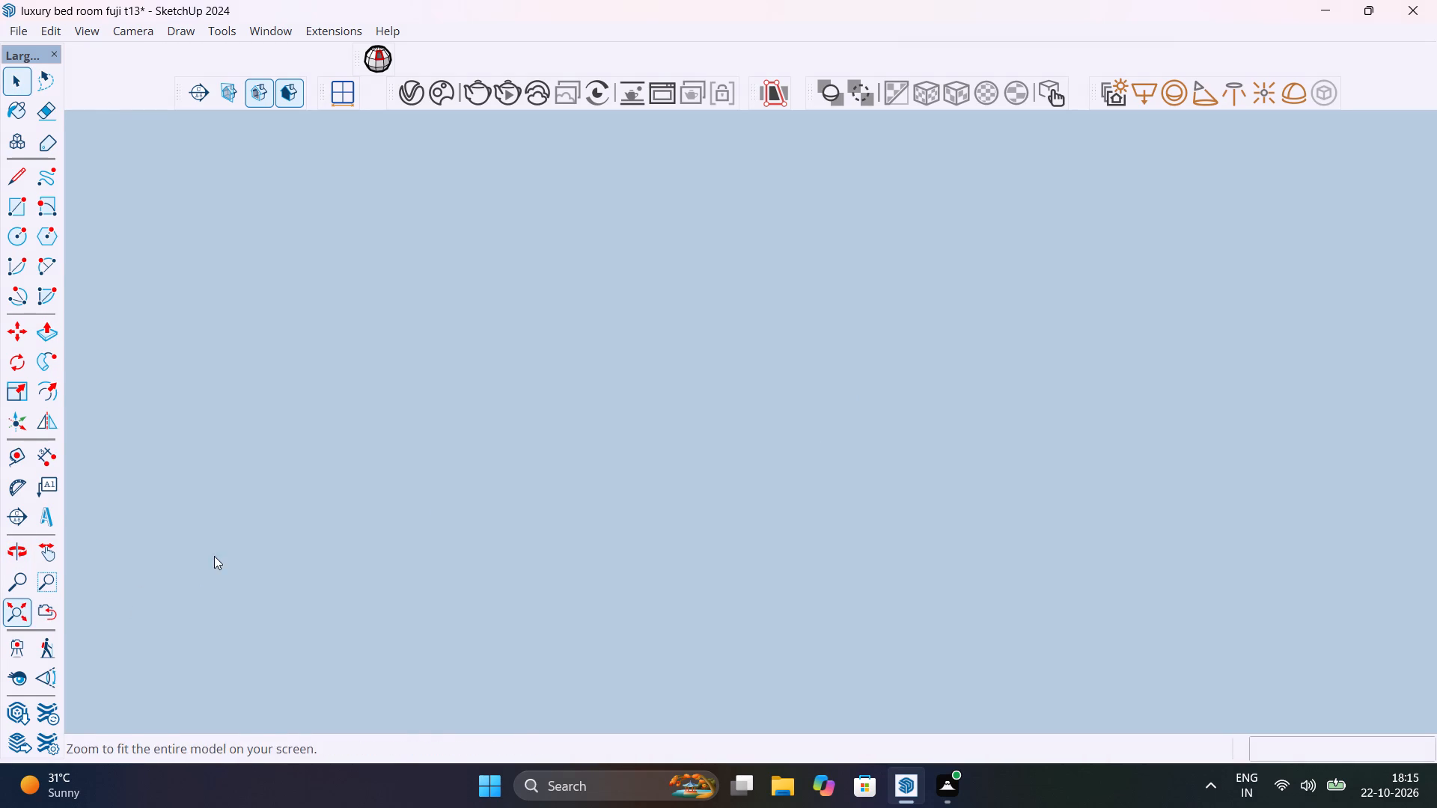
middle_click_drag(1118, 451, 772, 657)
middle_click_drag(985, 625, 495, 478)
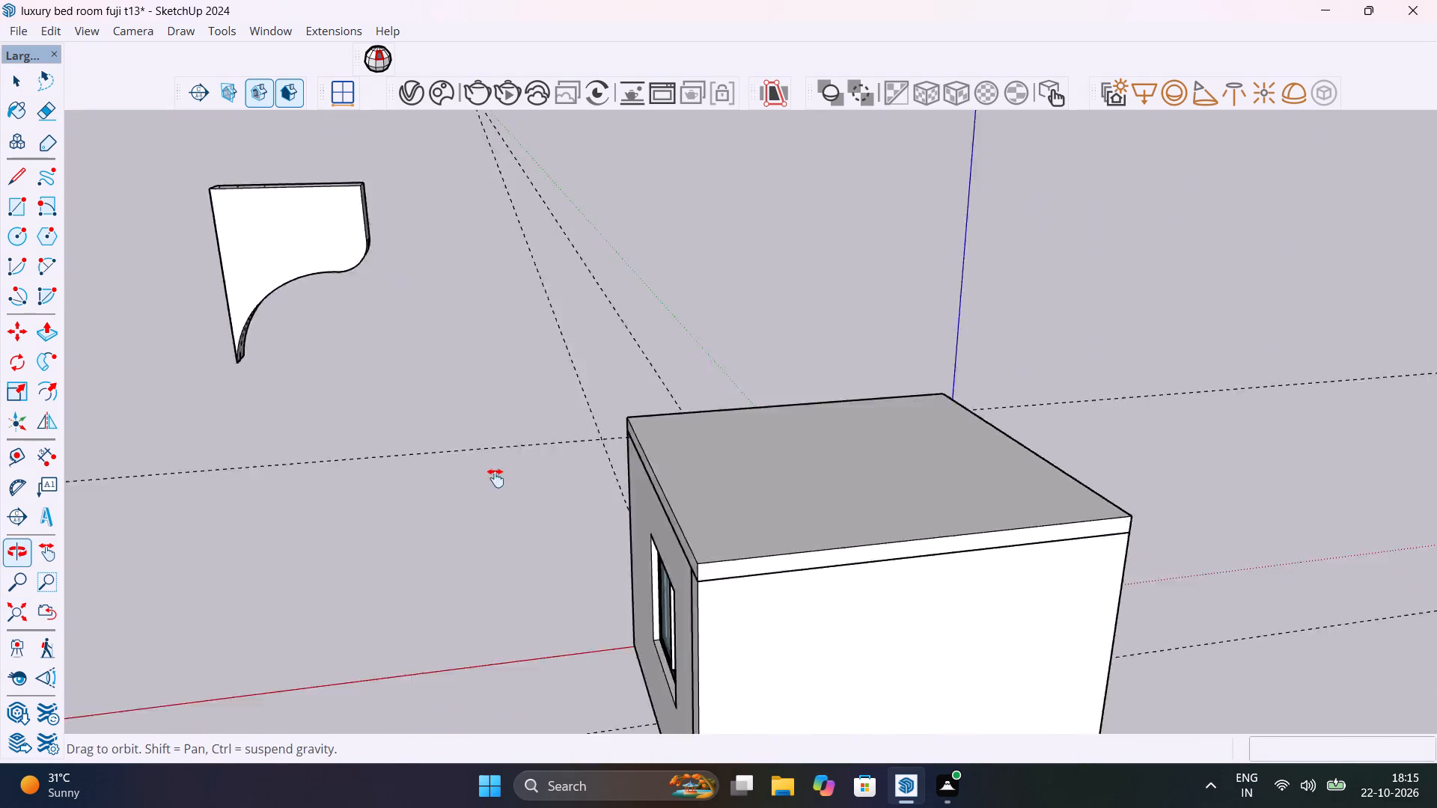
middle_click_drag(495, 478, 311, 426)
middle_click_drag(529, 481, 0, 362)
middle_click_drag(1028, 480, 14, 484)
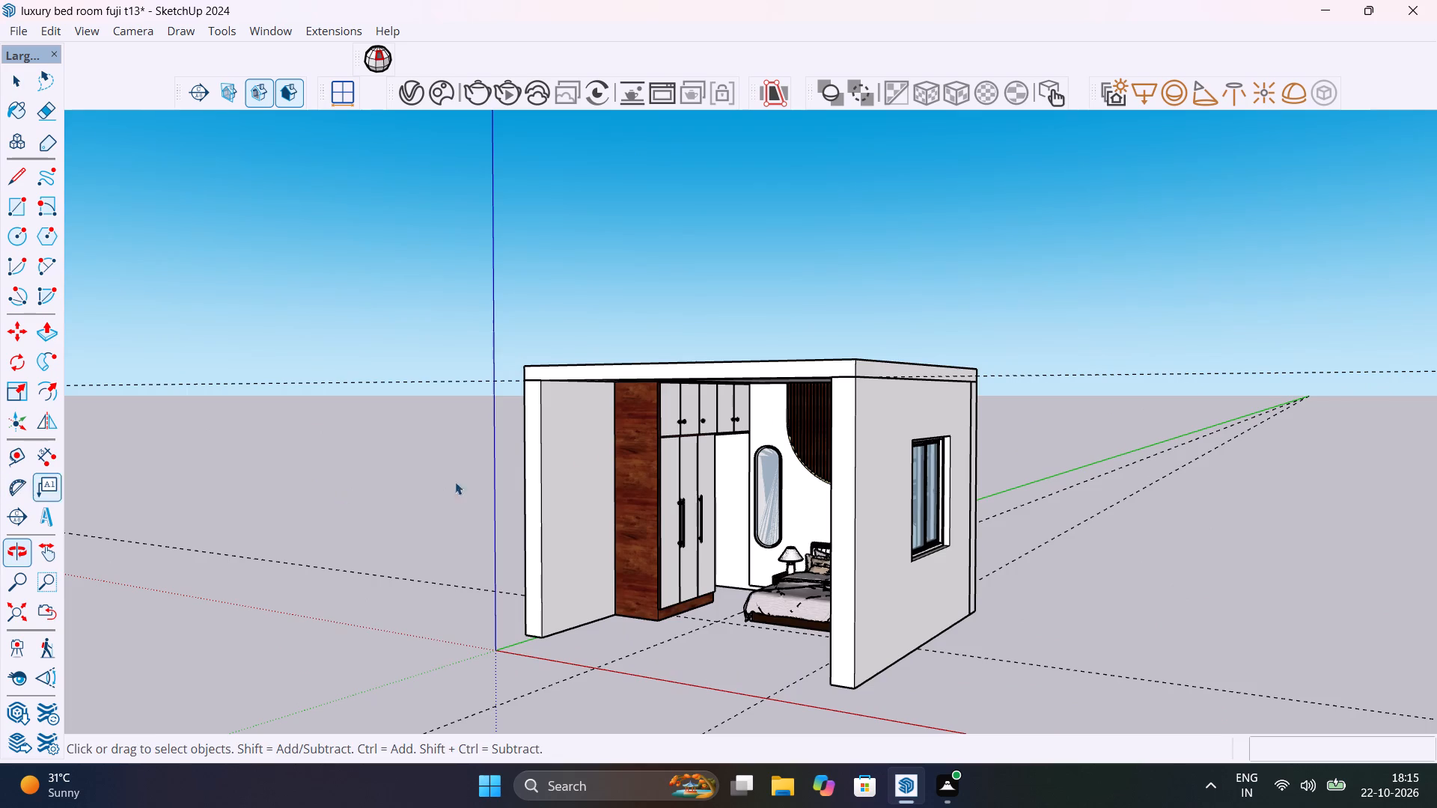
scroll(671, 418, "up", 11)
scroll(515, 267, "up", 4)
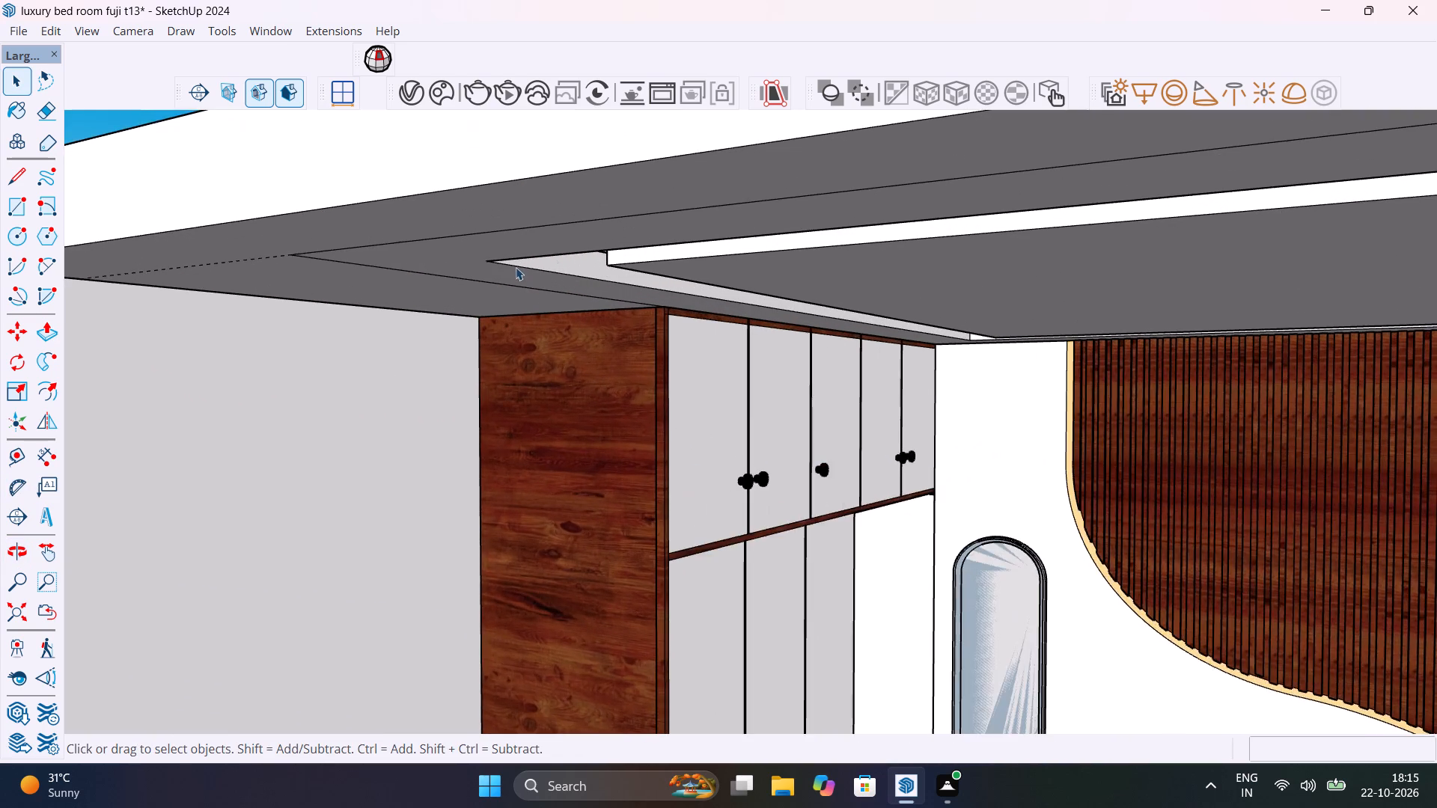
scroll(559, 249, "up", 7)
middle_click_drag(555, 252, 567, 306)
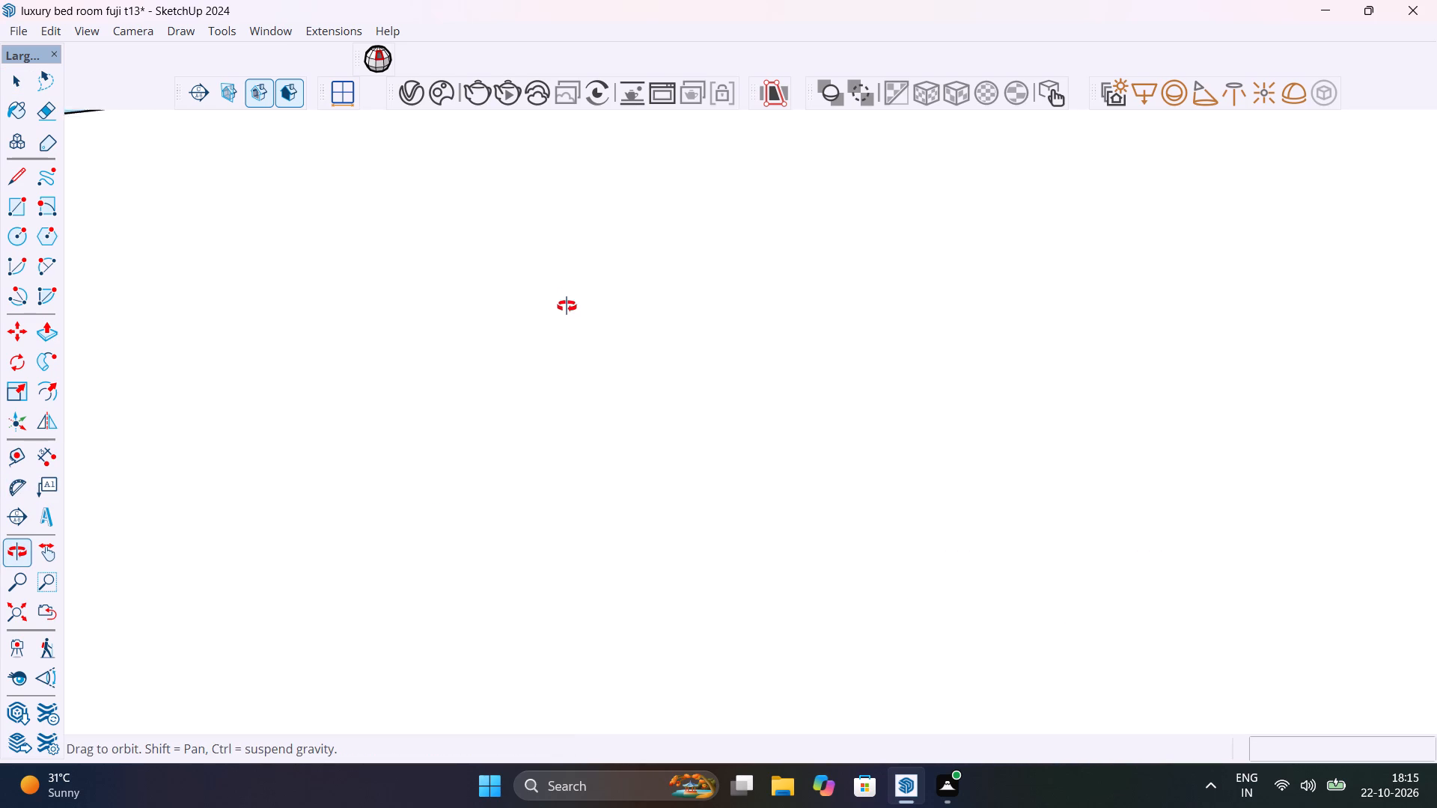
middle_click_drag(567, 306, 598, 265)
scroll(599, 266, "down", 19)
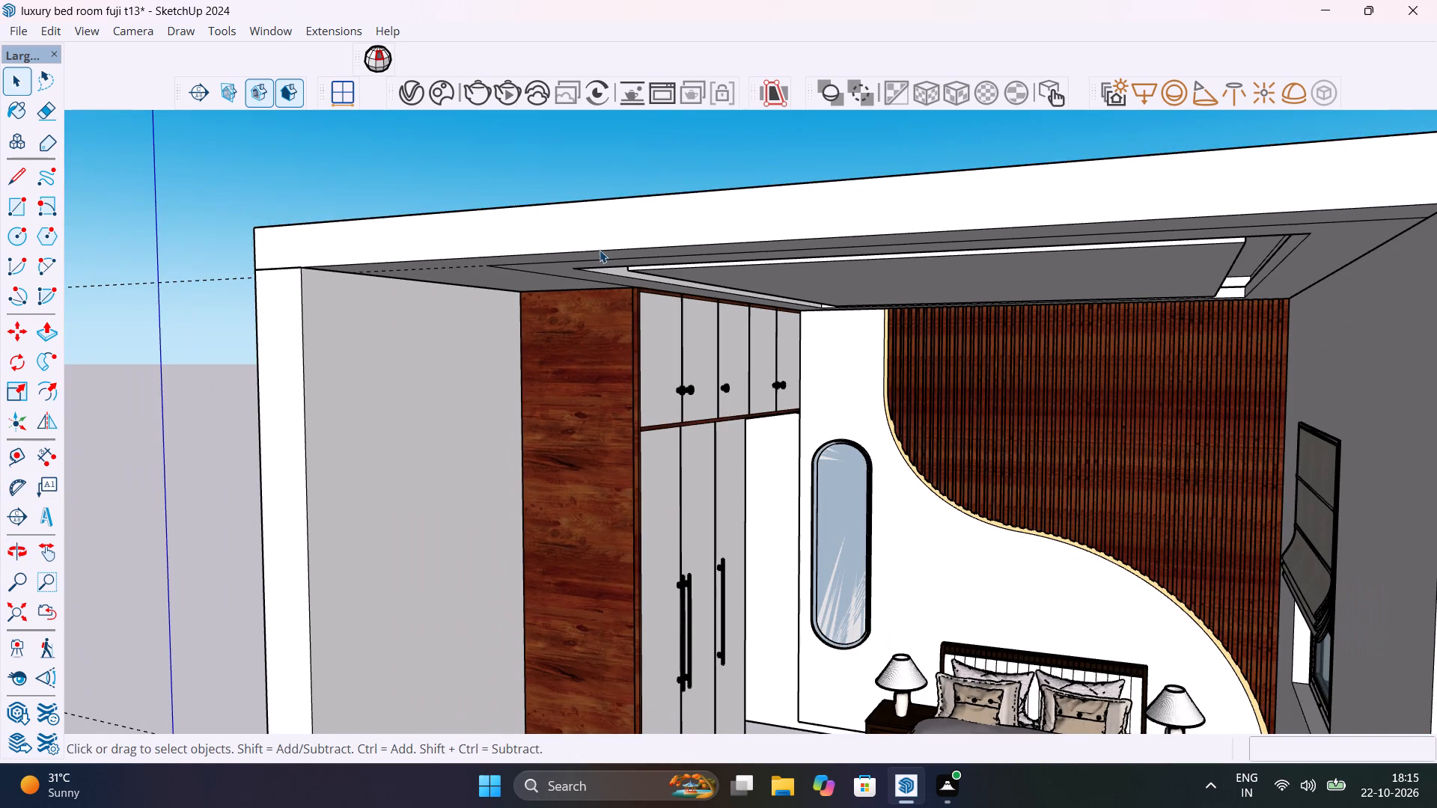
left_click(602, 243)
scroll(602, 243, "down", 7)
key("m")
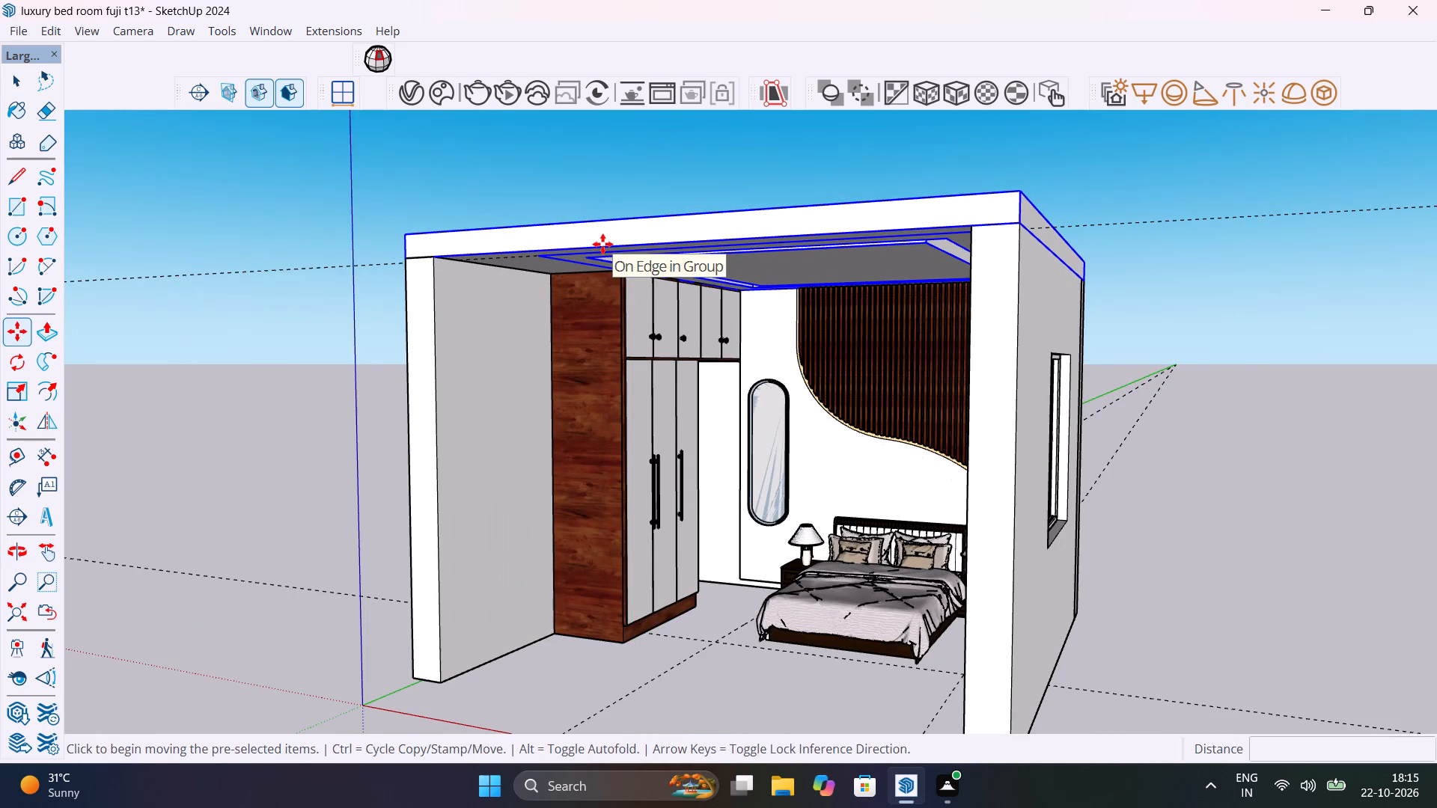
left_click(1028, 224)
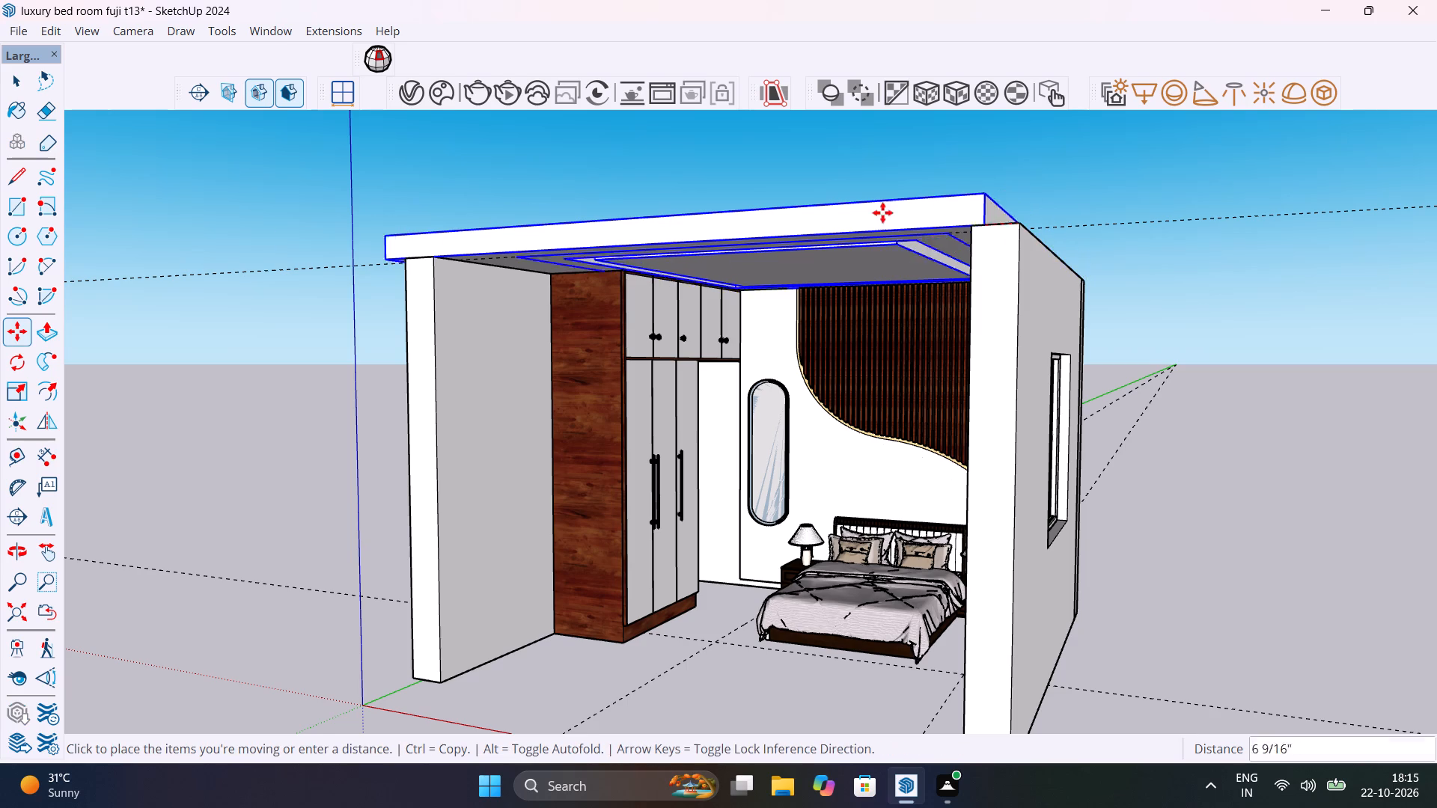
scroll(518, 335, "down", 10)
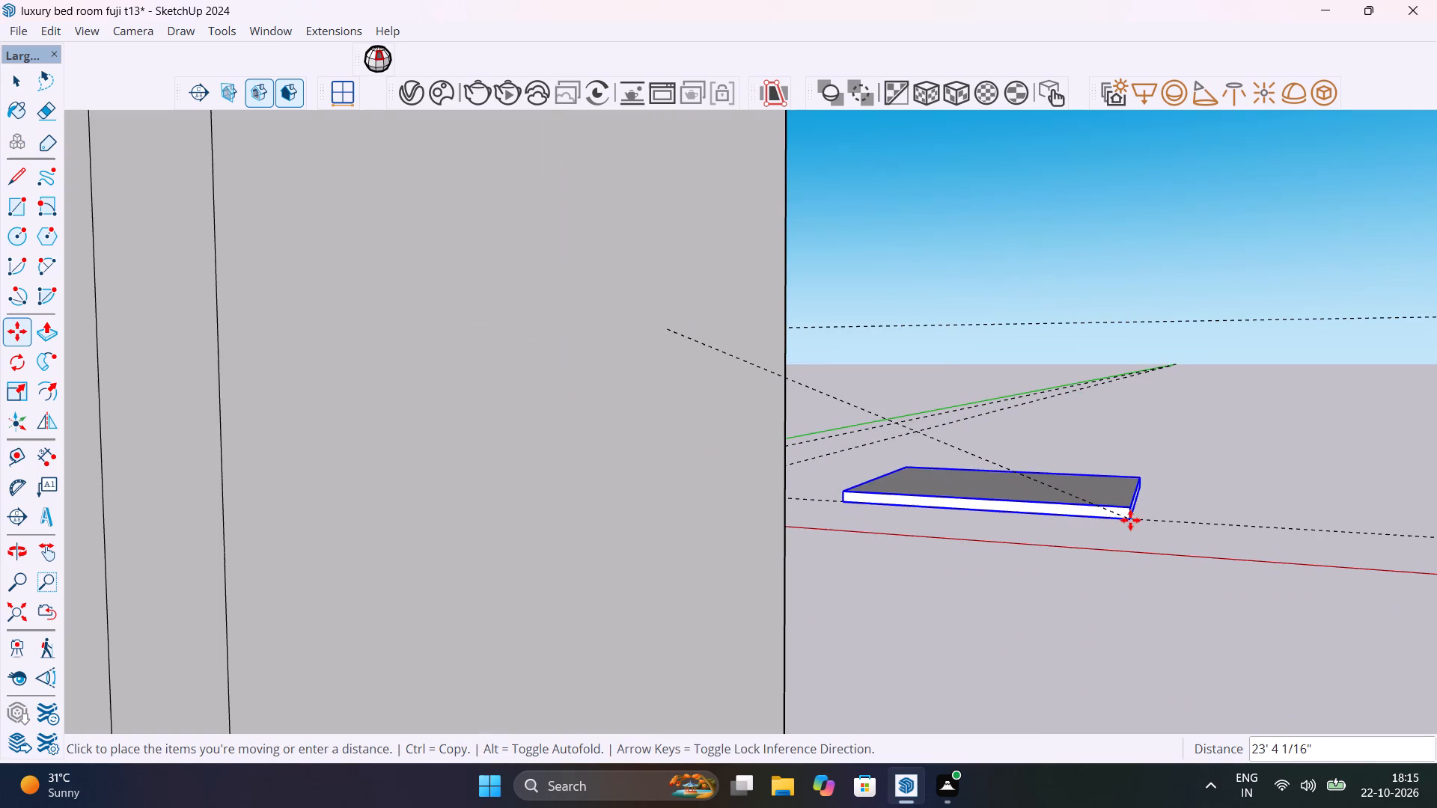
middle_click_drag(837, 454, 237, 370, "shift")
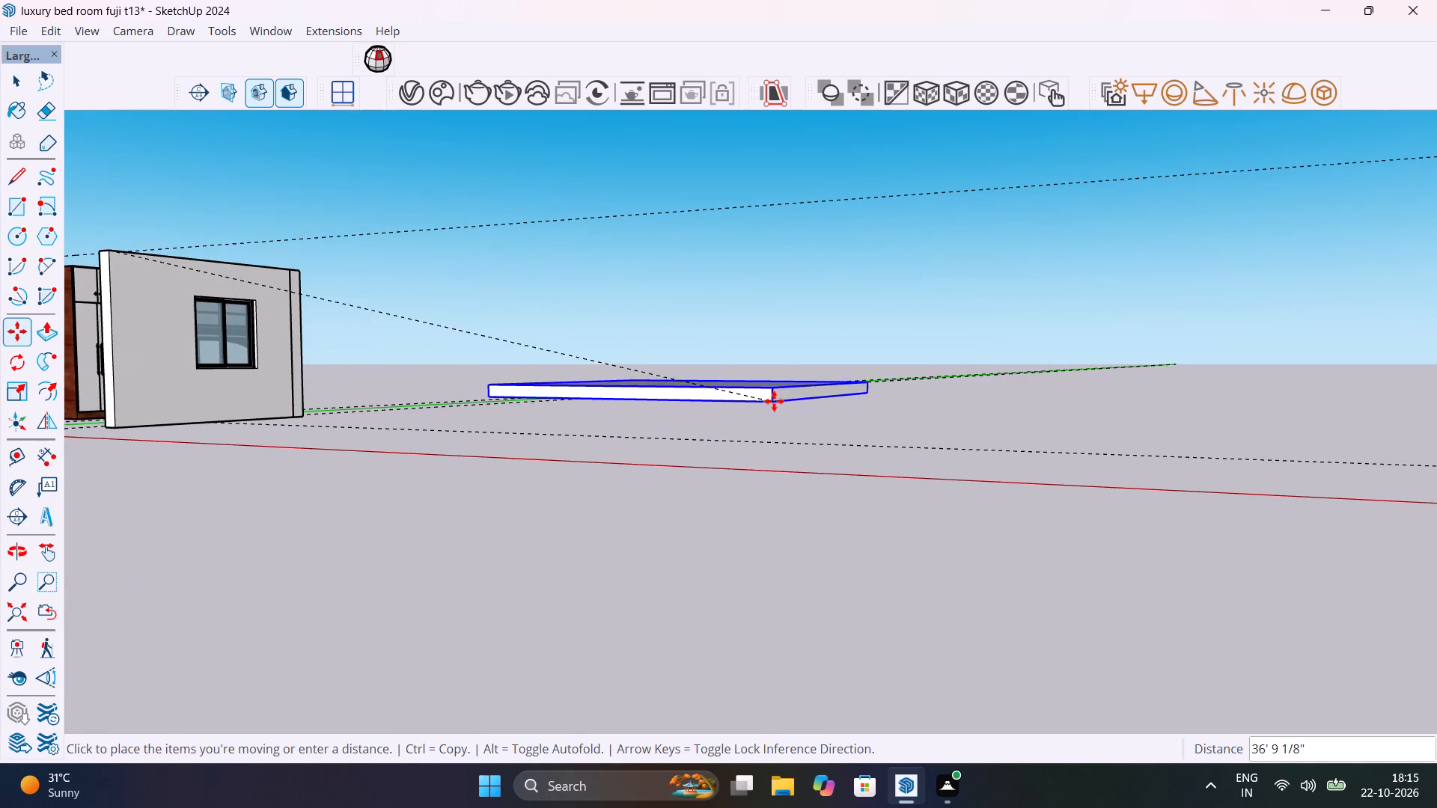
left_click(791, 352)
key("space")
left_click(573, 563)
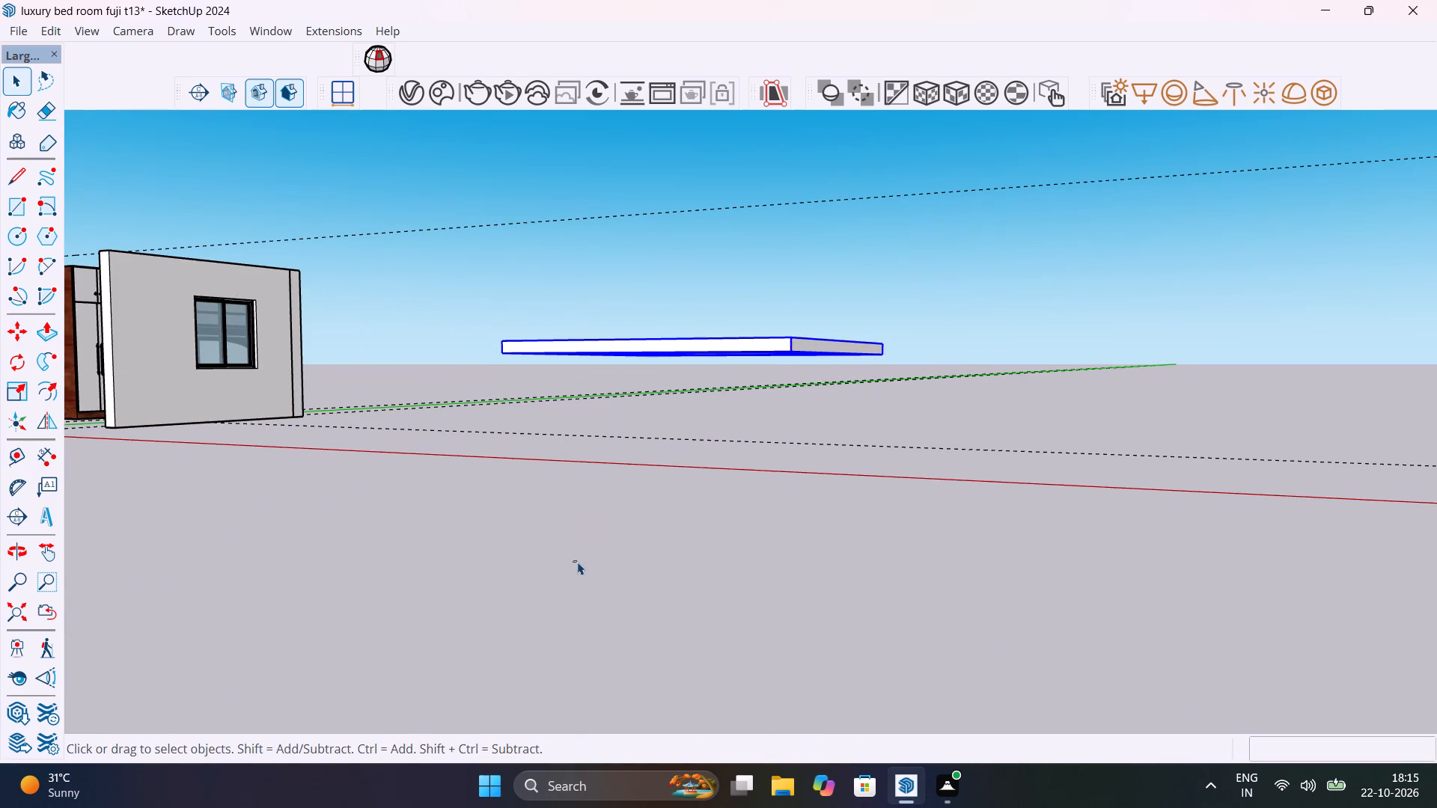
Delete the two dashed guide lines that run across the moved ceiling slab.
scroll(591, 480, "down", 1)
middle_click_drag(592, 480, 667, 714)
scroll(667, 713, "up", 1)
scroll(699, 616, "up", 4)
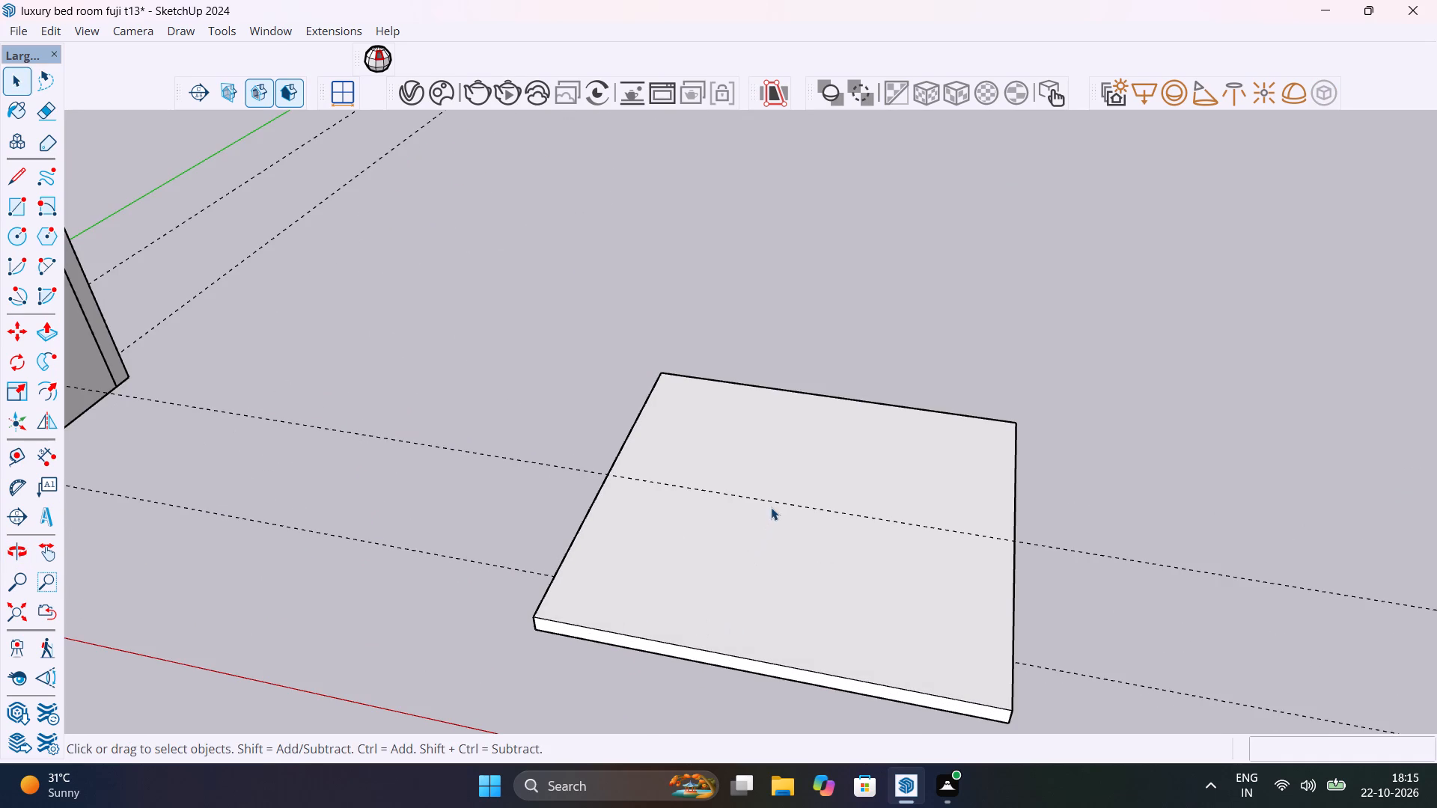
left_click(777, 498)
left_click(540, 462)
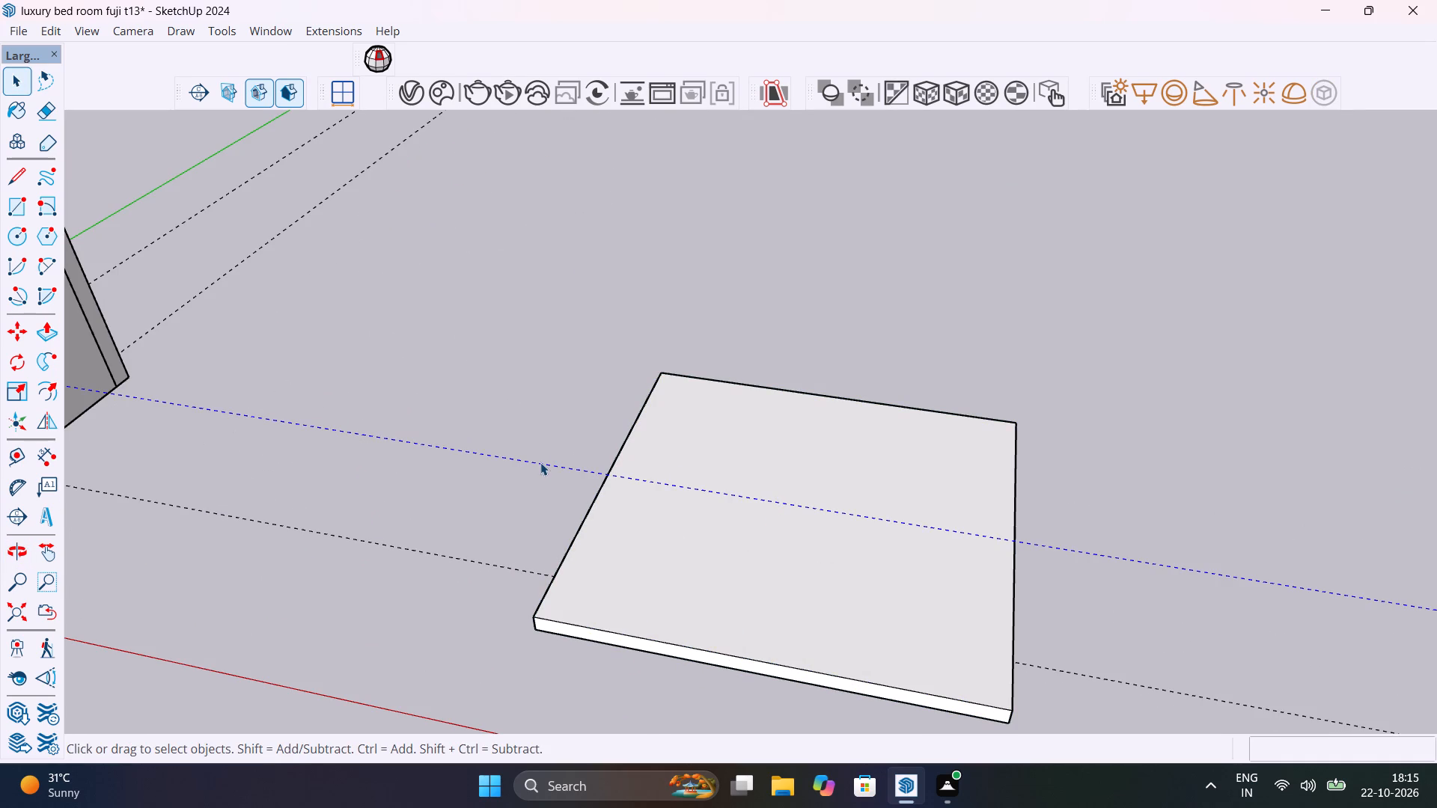
key("Delete")
left_click(478, 557)
left_click(480, 565)
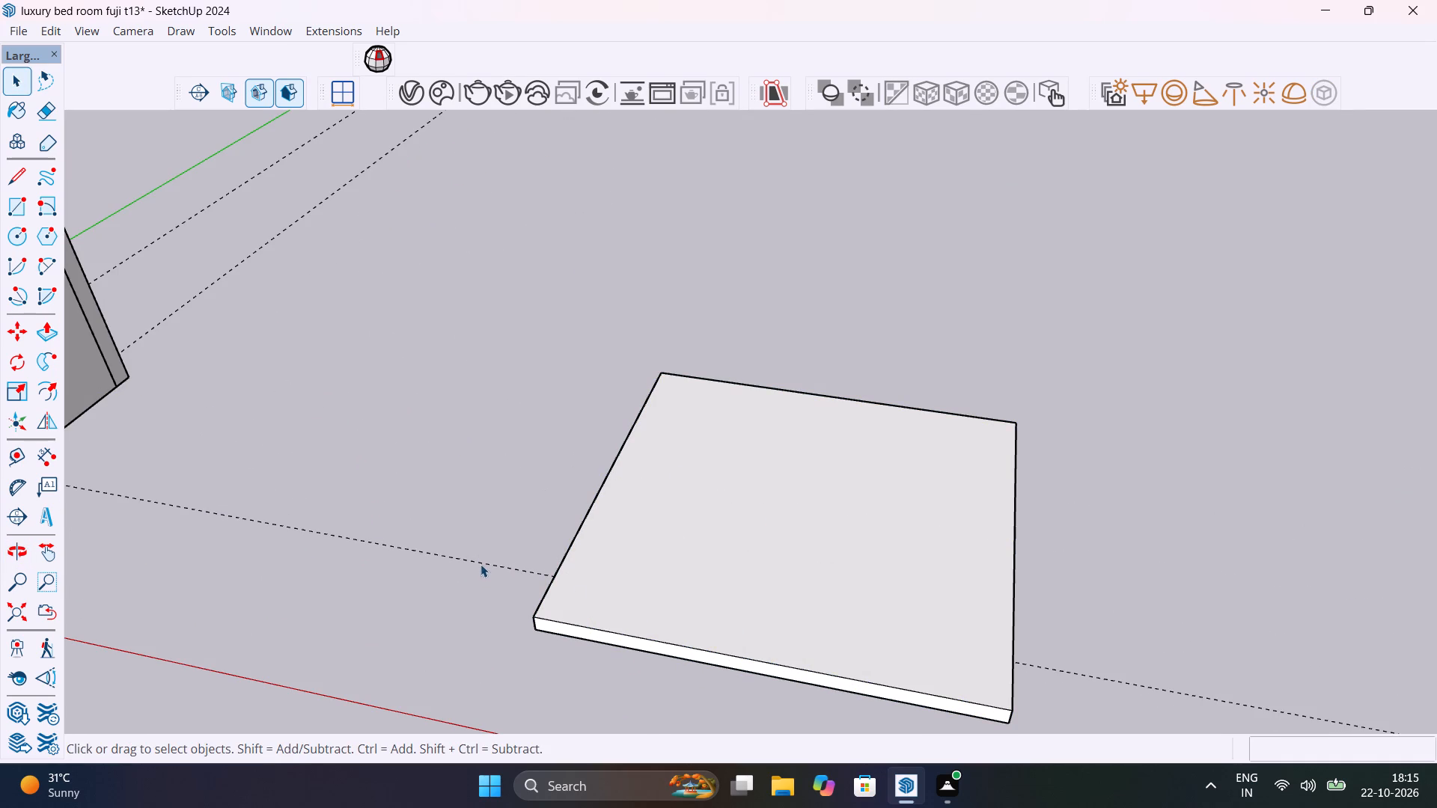
key("Delete")
Examine the moved ceiling from below, including the stepped ledge inside its recessed channel and the thin outline around it.
middle_click_drag(501, 584, 577, 302)
middle_click_drag(677, 442, 561, 331)
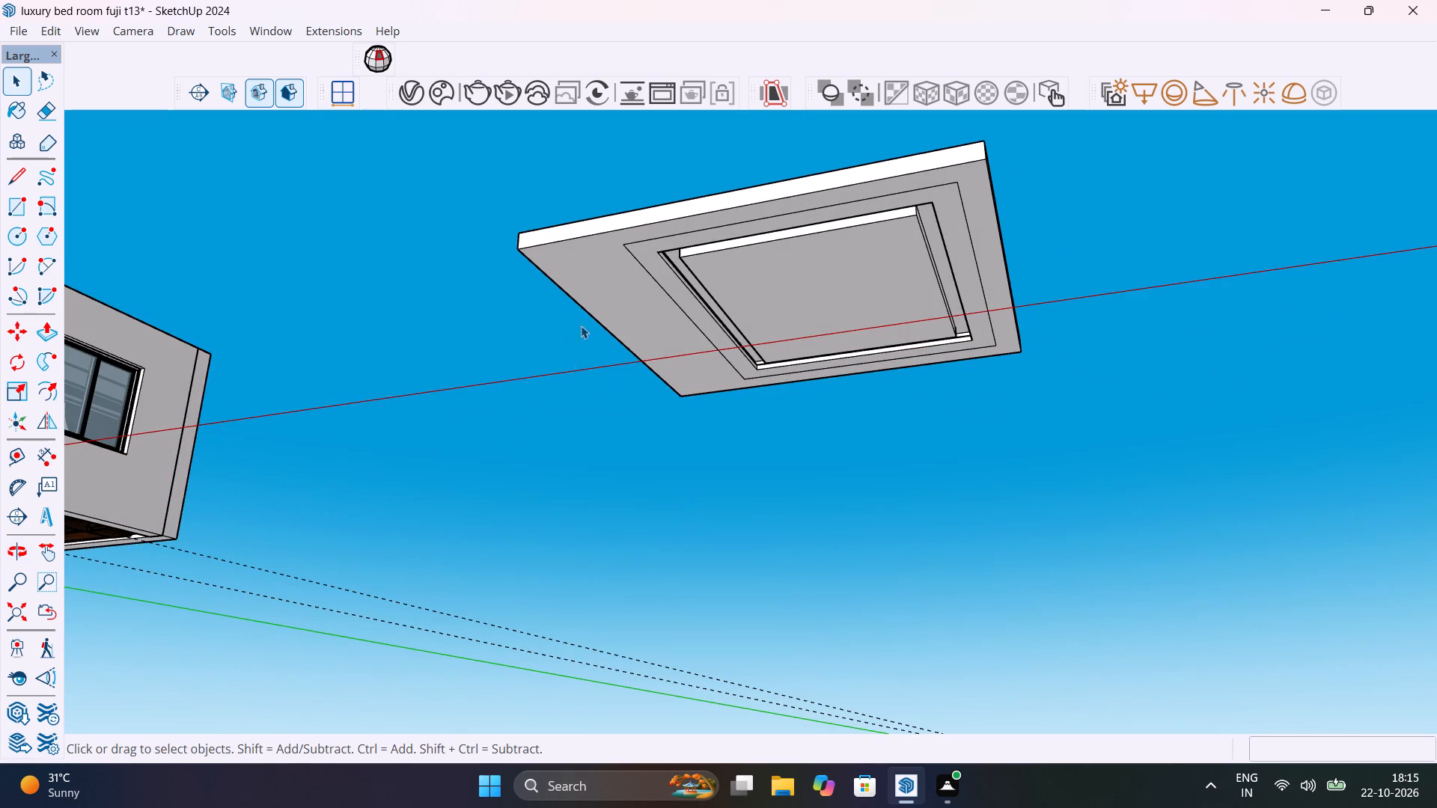
scroll(609, 239, "up", 14)
middle_click_drag(756, 329, 531, 322)
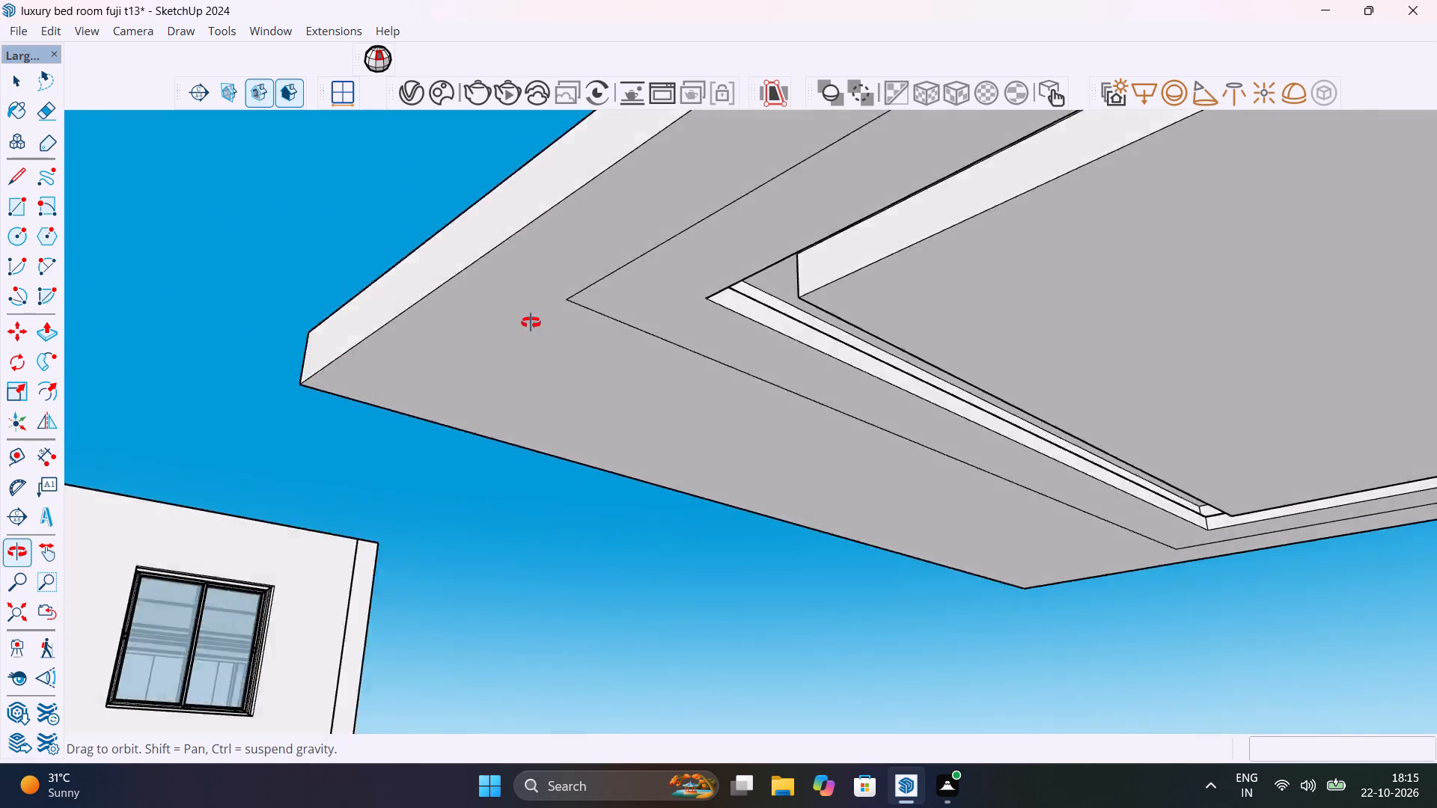
middle_click_drag(531, 322, 448, 385)
scroll(763, 260, "up", 15)
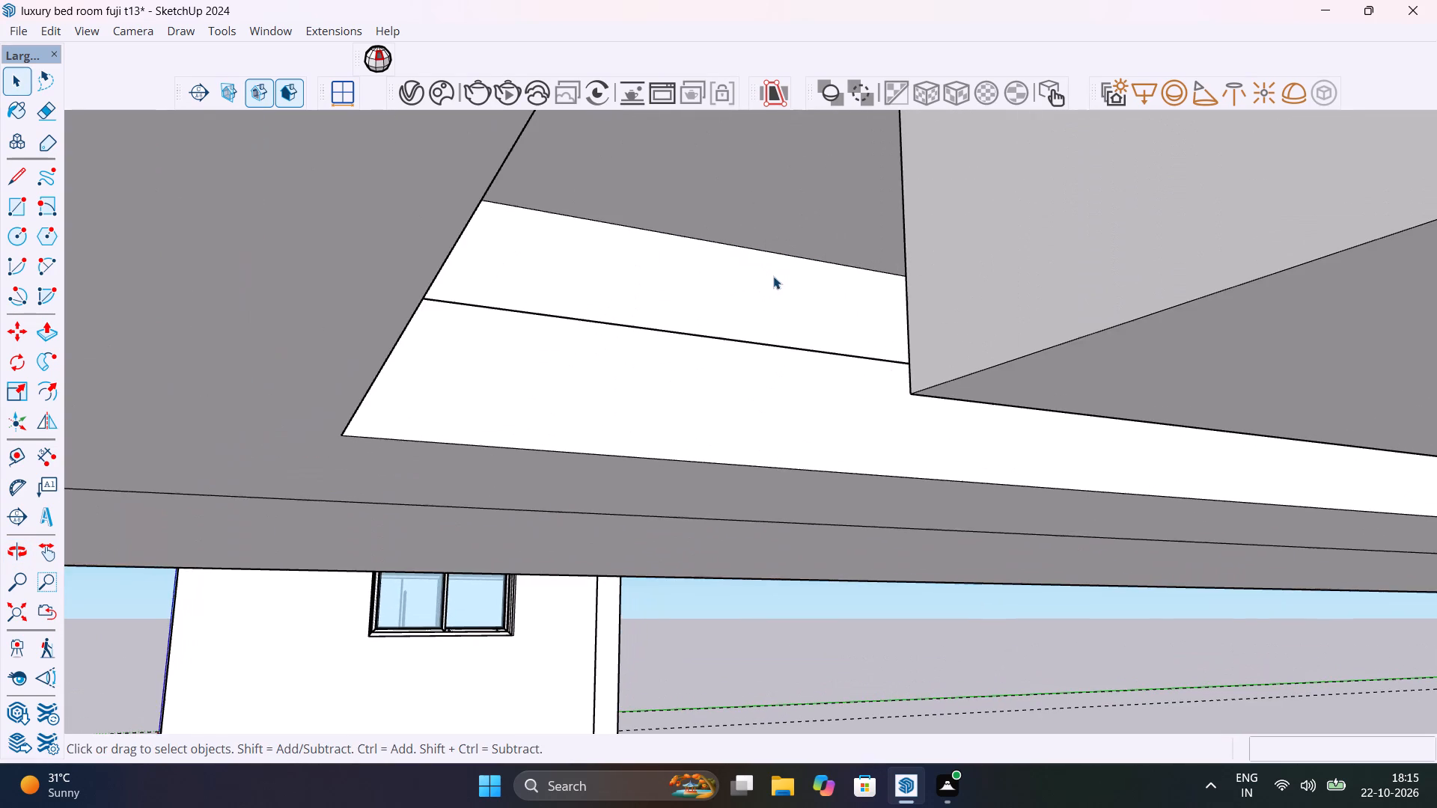
scroll(778, 291, "up", 2)
middle_click_drag(778, 299, 757, 472)
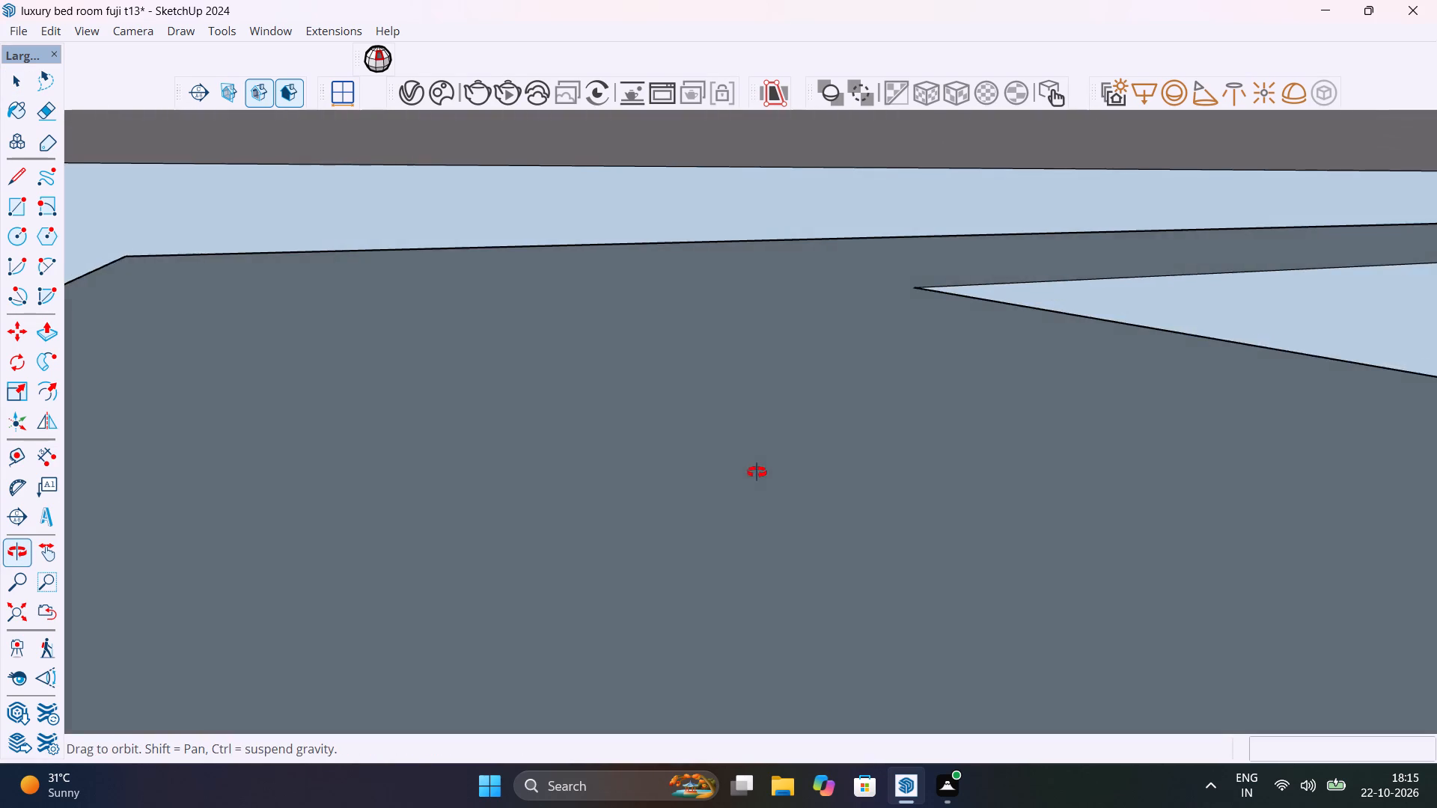
middle_click_drag(757, 472, 829, 449)
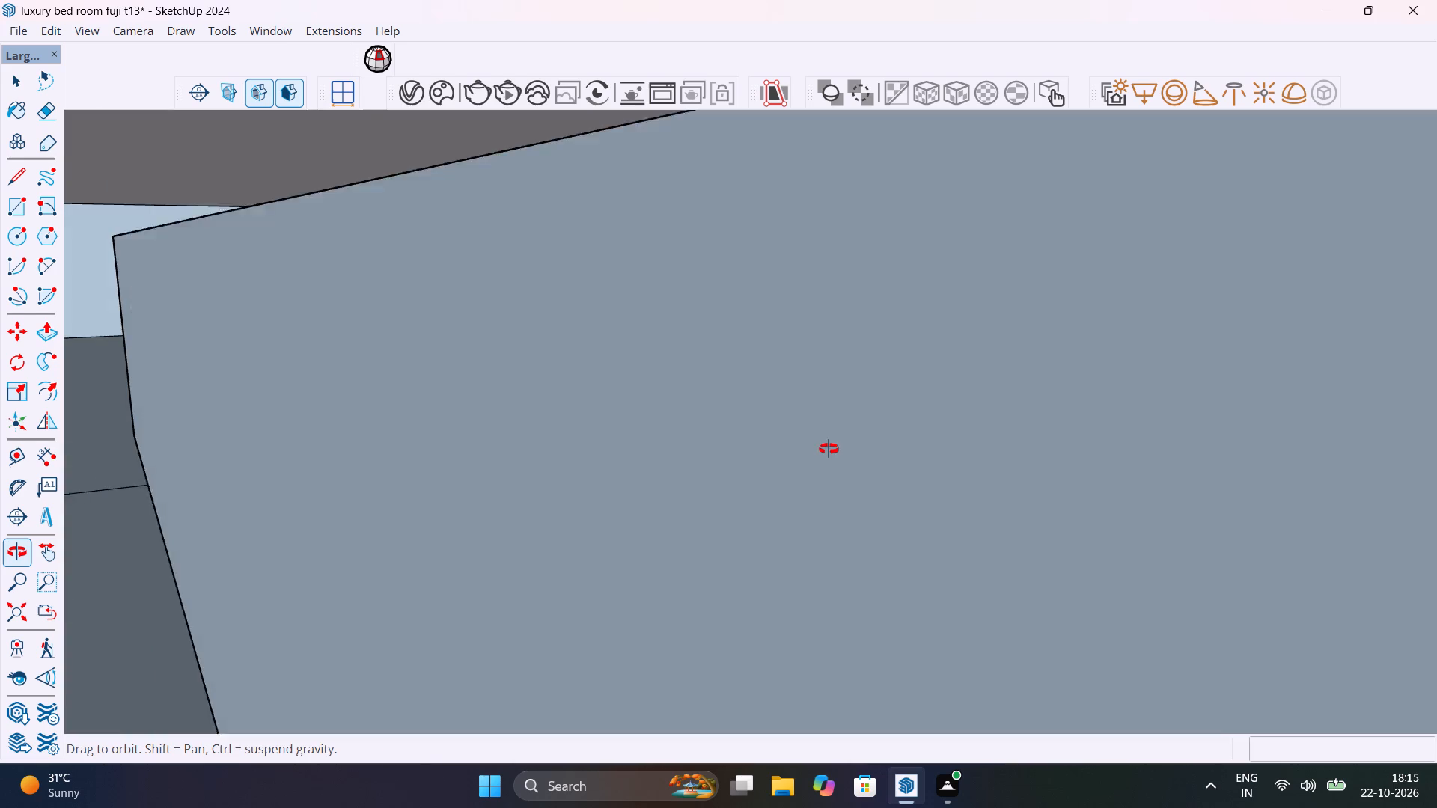
middle_click_drag(829, 449, 782, 444)
scroll(579, 436, "up", 6)
scroll(694, 453, "down", 1)
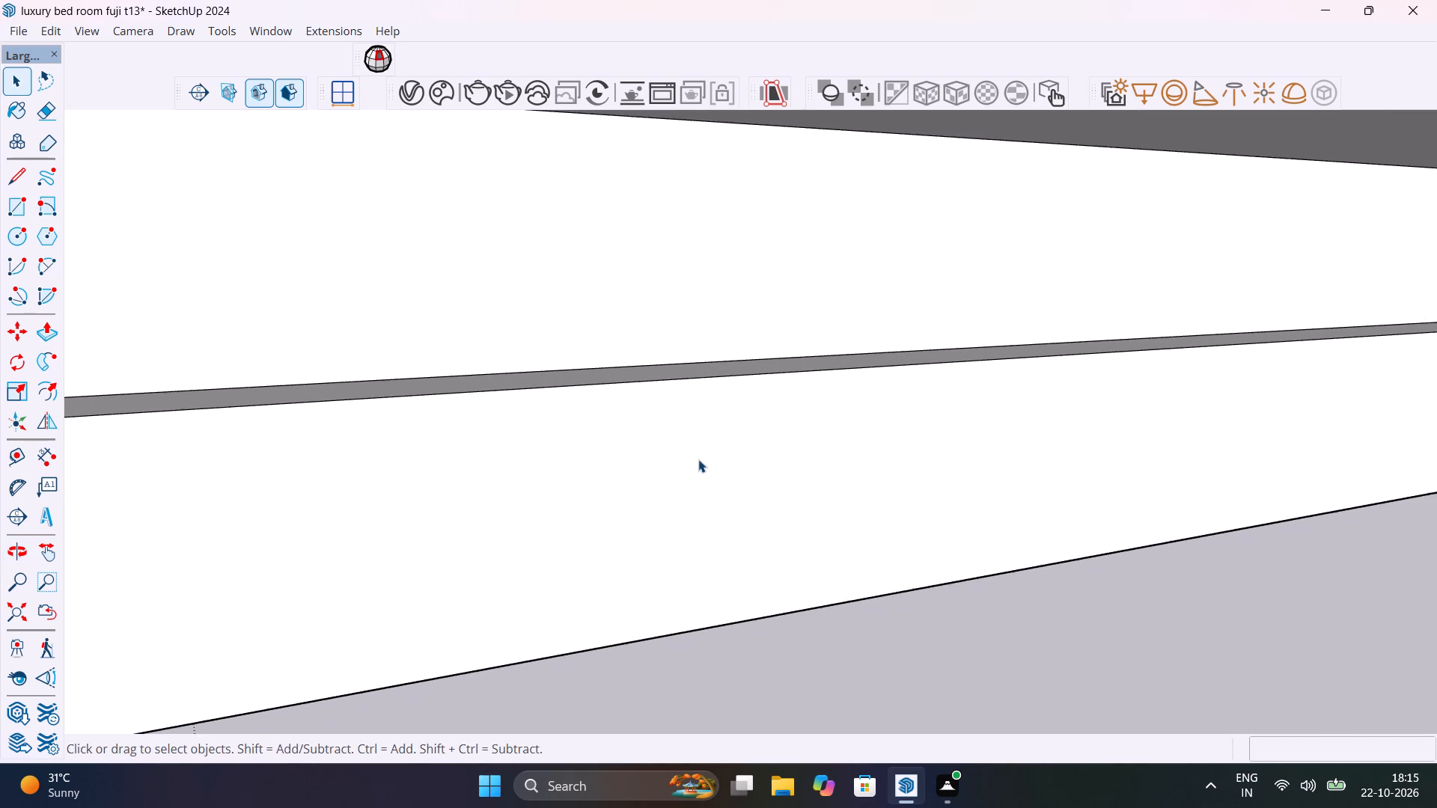
middle_click_drag(700, 461, 748, 486)
scroll(748, 486, "down", 6)
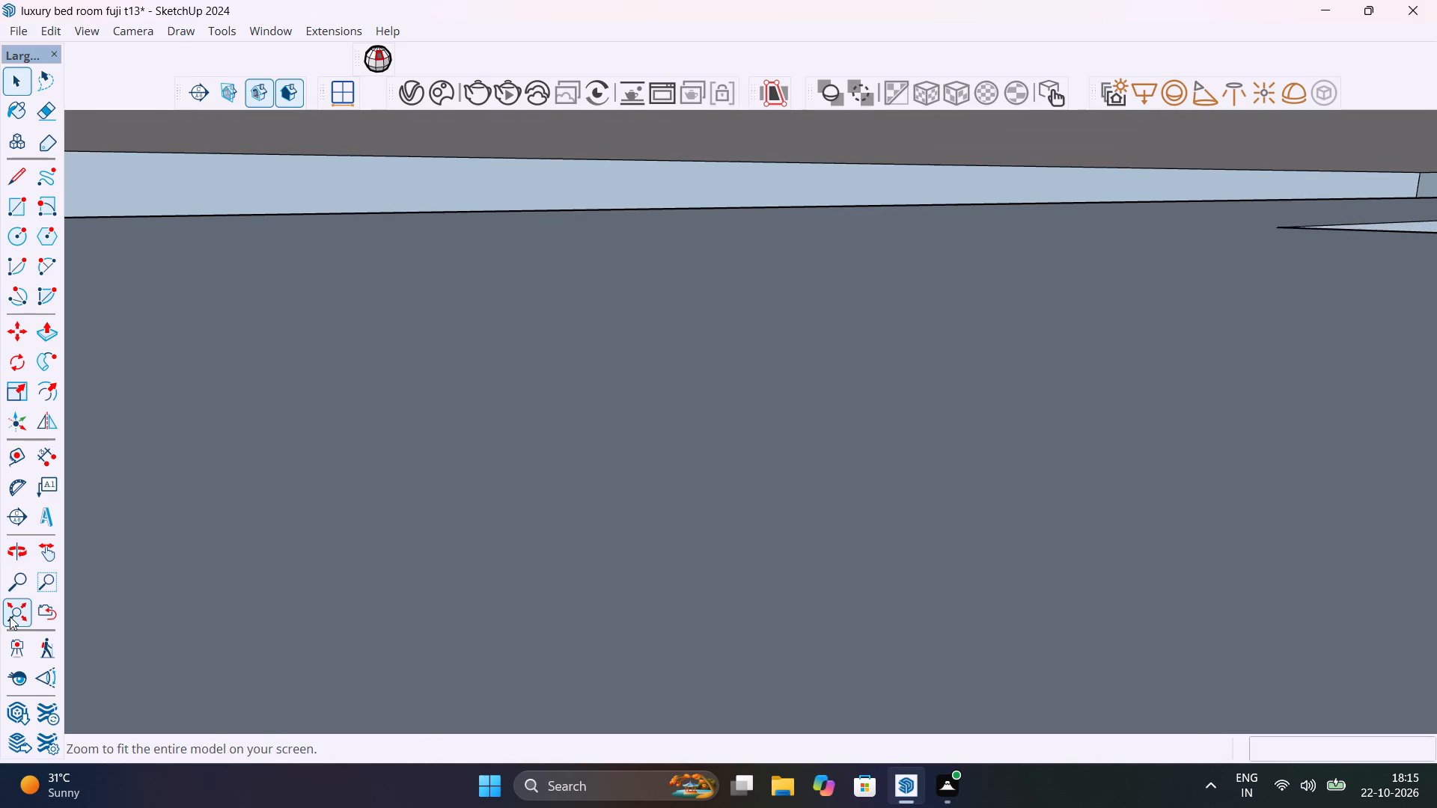
left_click(10, 616)
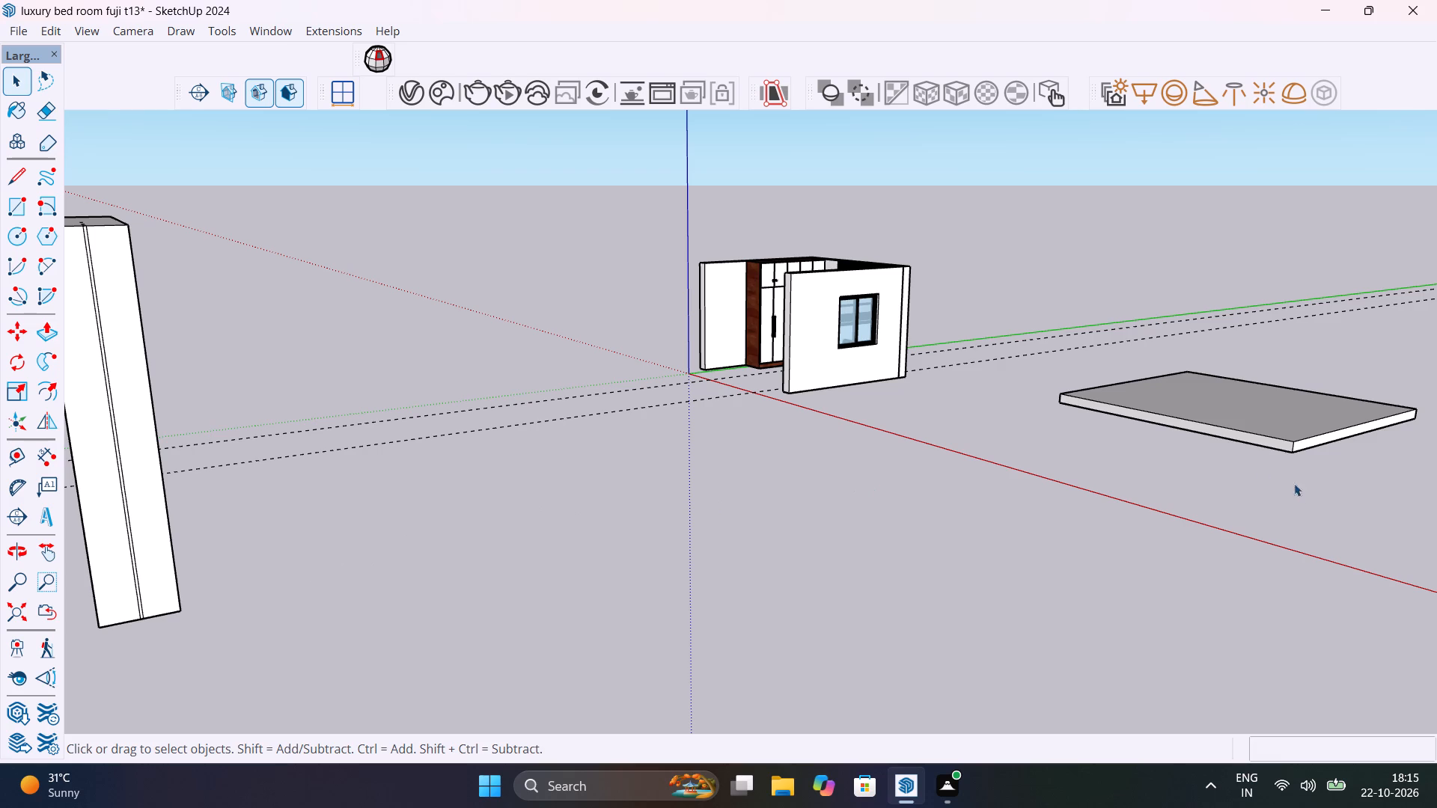
middle_click_drag(1236, 467, 942, 504)
middle_click_drag(1224, 475, 1023, 524, "shift")
middle_click_drag(1023, 524, 1077, 398, "shift")
scroll(1234, 287, "up", 13)
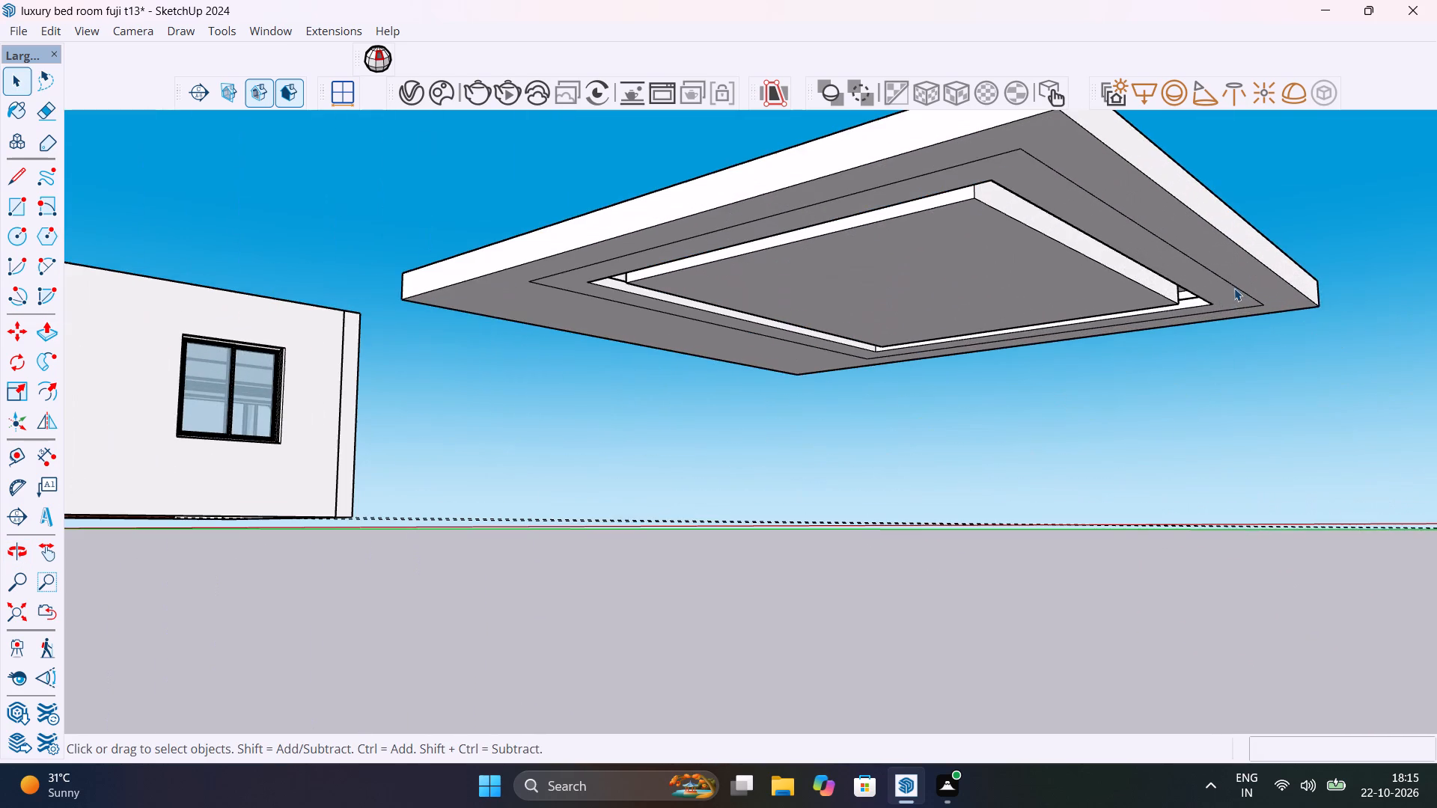
middle_click_drag(1221, 286, 1218, 343, "shift")
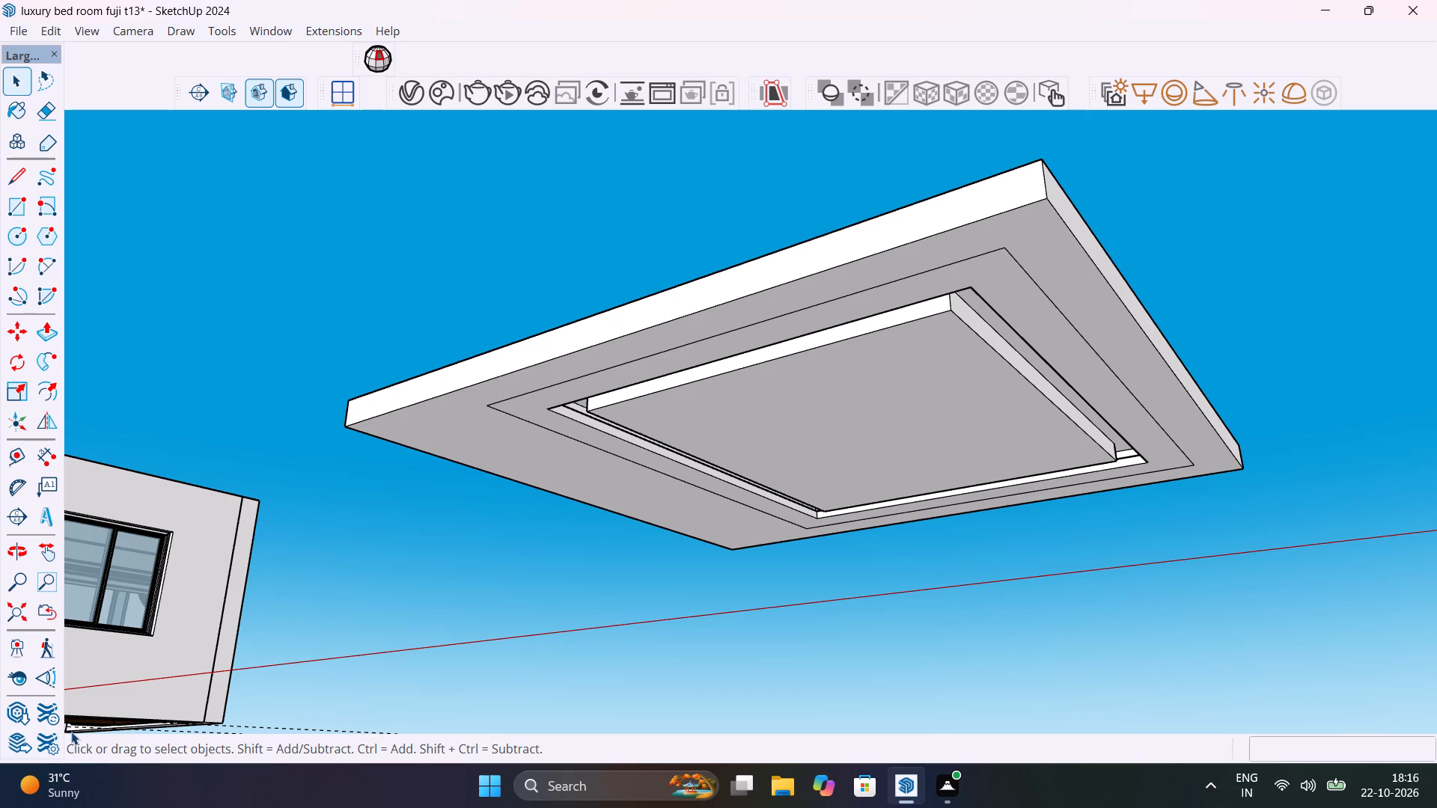
Inside the ceiling group, delete the four edges of the thin rectangular outline surrounding the recess on the underside.
scroll(511, 403, "up", 3)
middle_click_drag(511, 402, 516, 391)
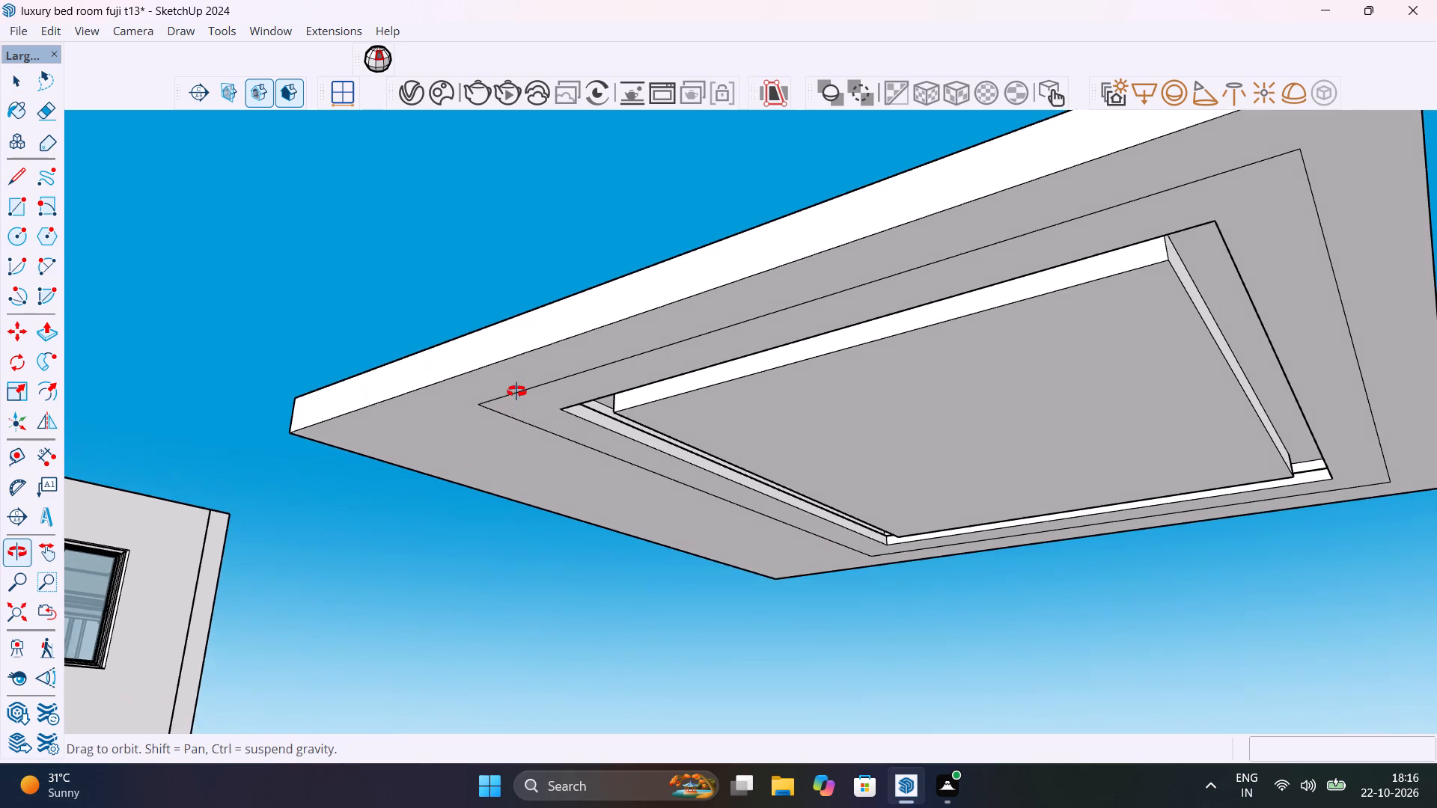
middle_click_drag(516, 391, 611, 334)
scroll(616, 332, "up", 1)
left_click(629, 287)
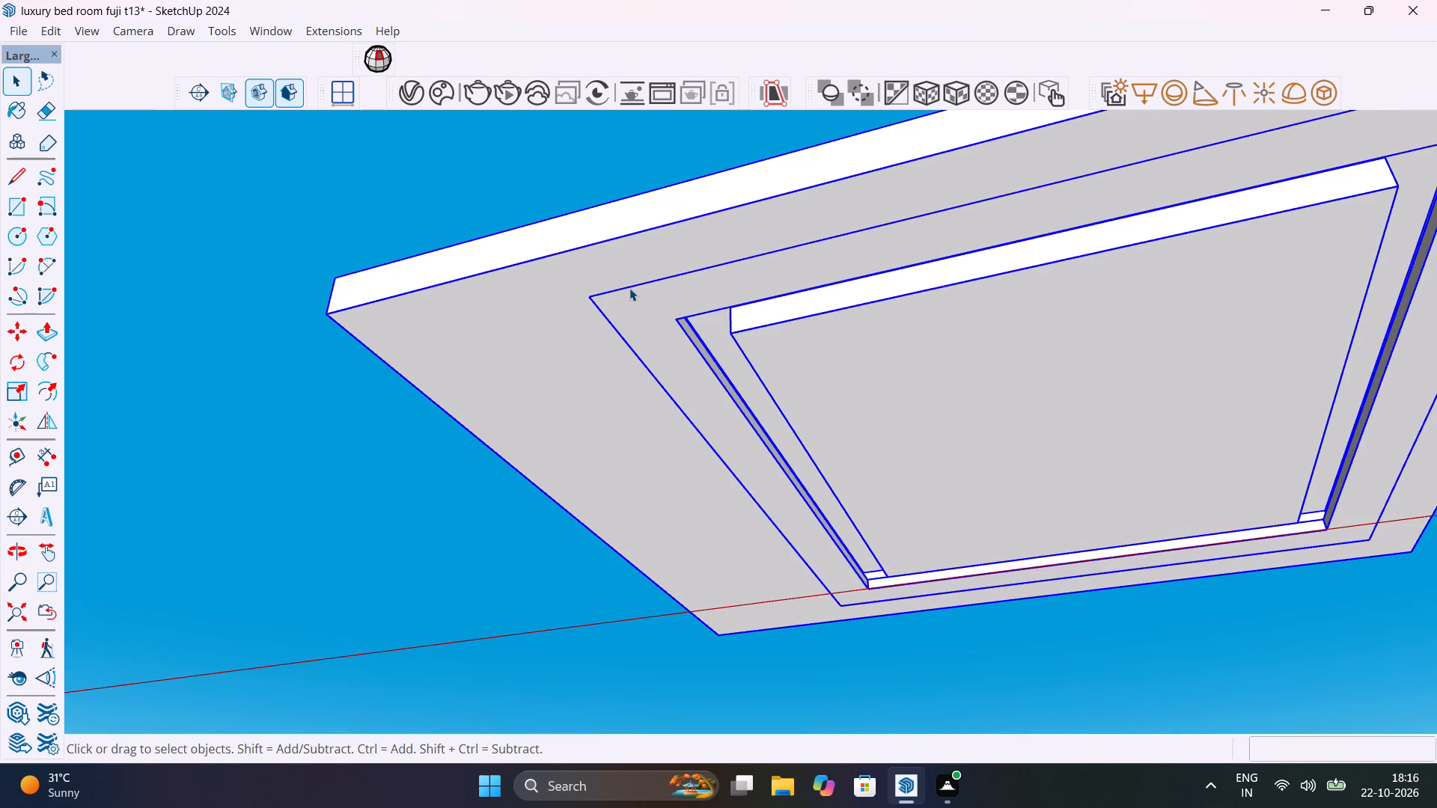
triple_click(629, 288)
left_click(629, 288)
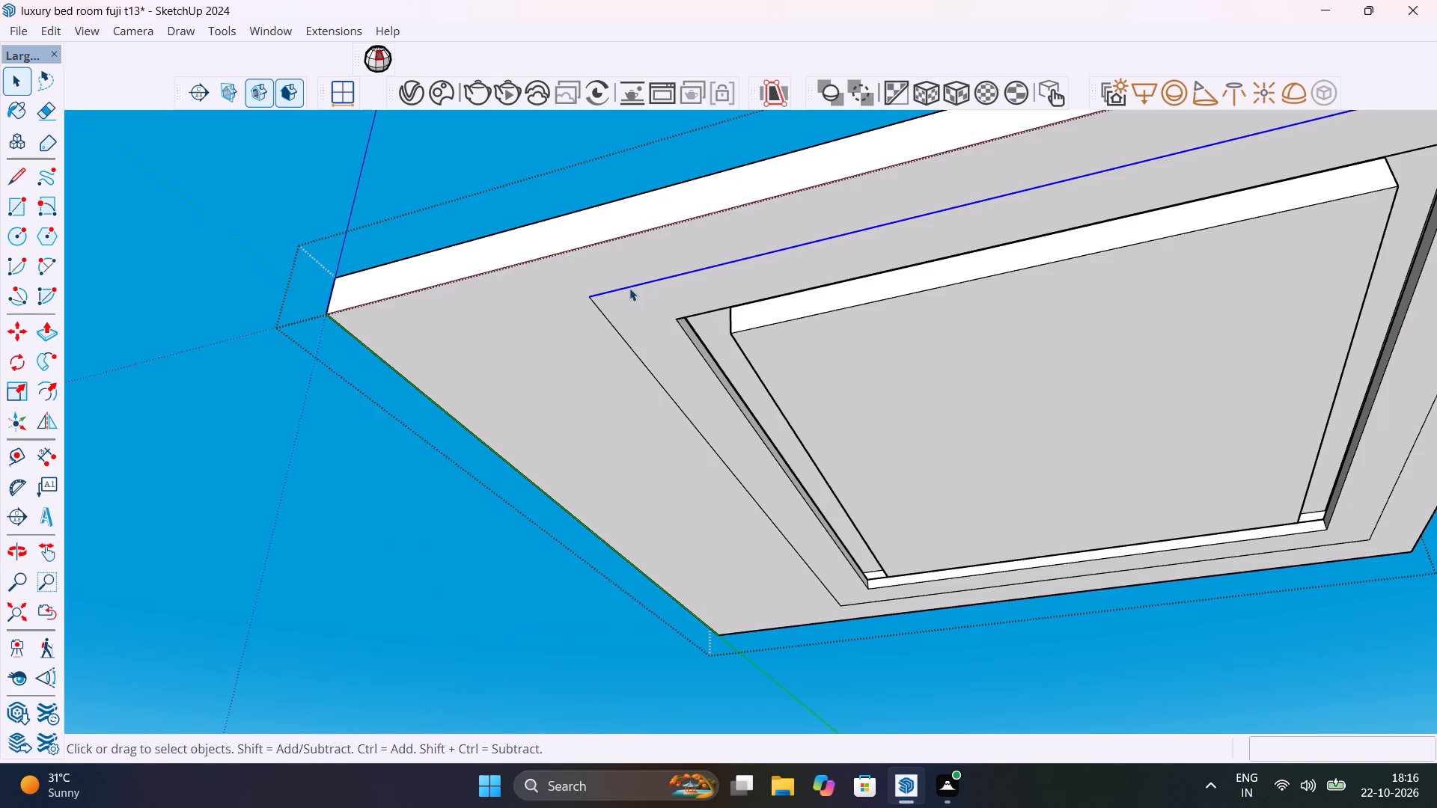
key("Delete")
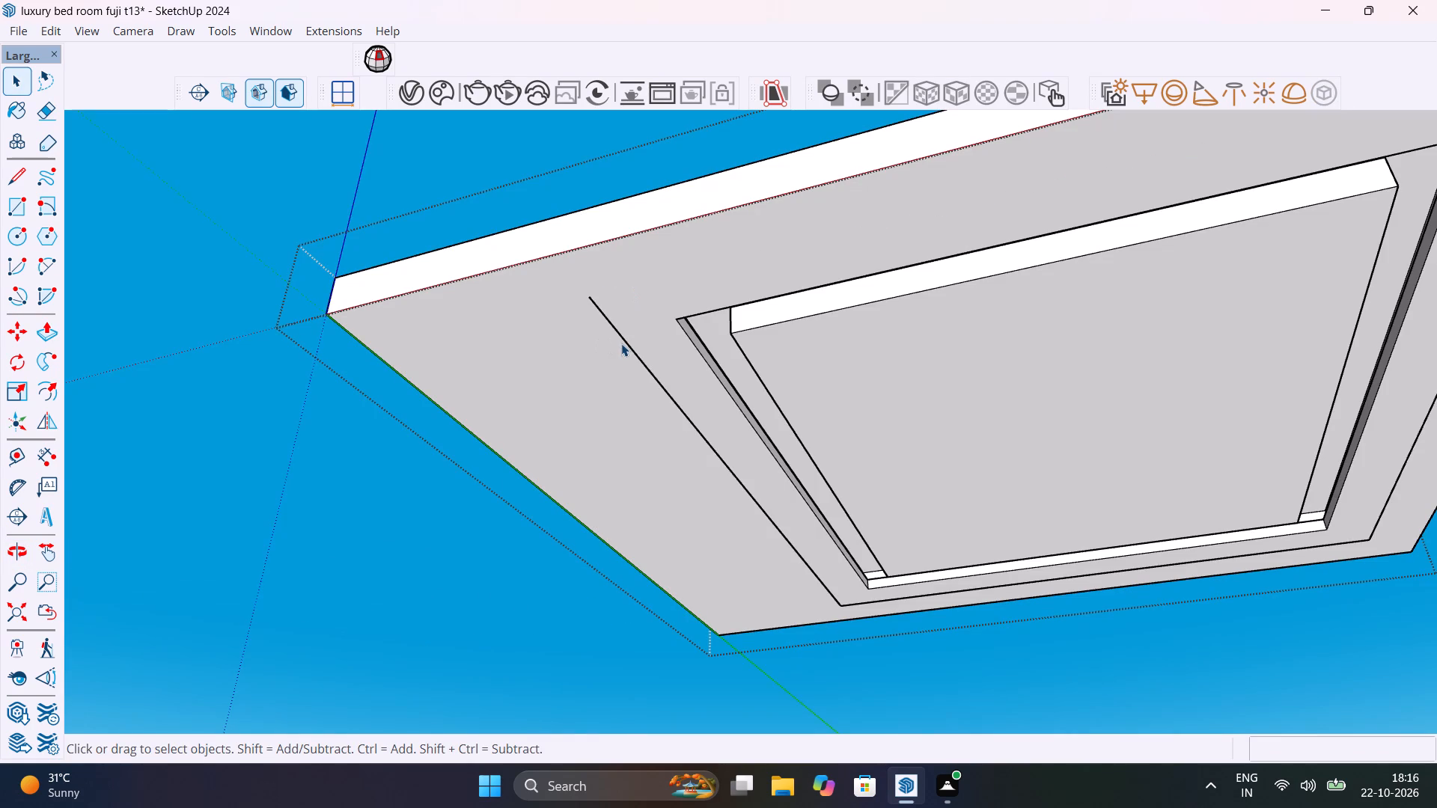
left_click(621, 343)
left_click(634, 355)
key("Delete")
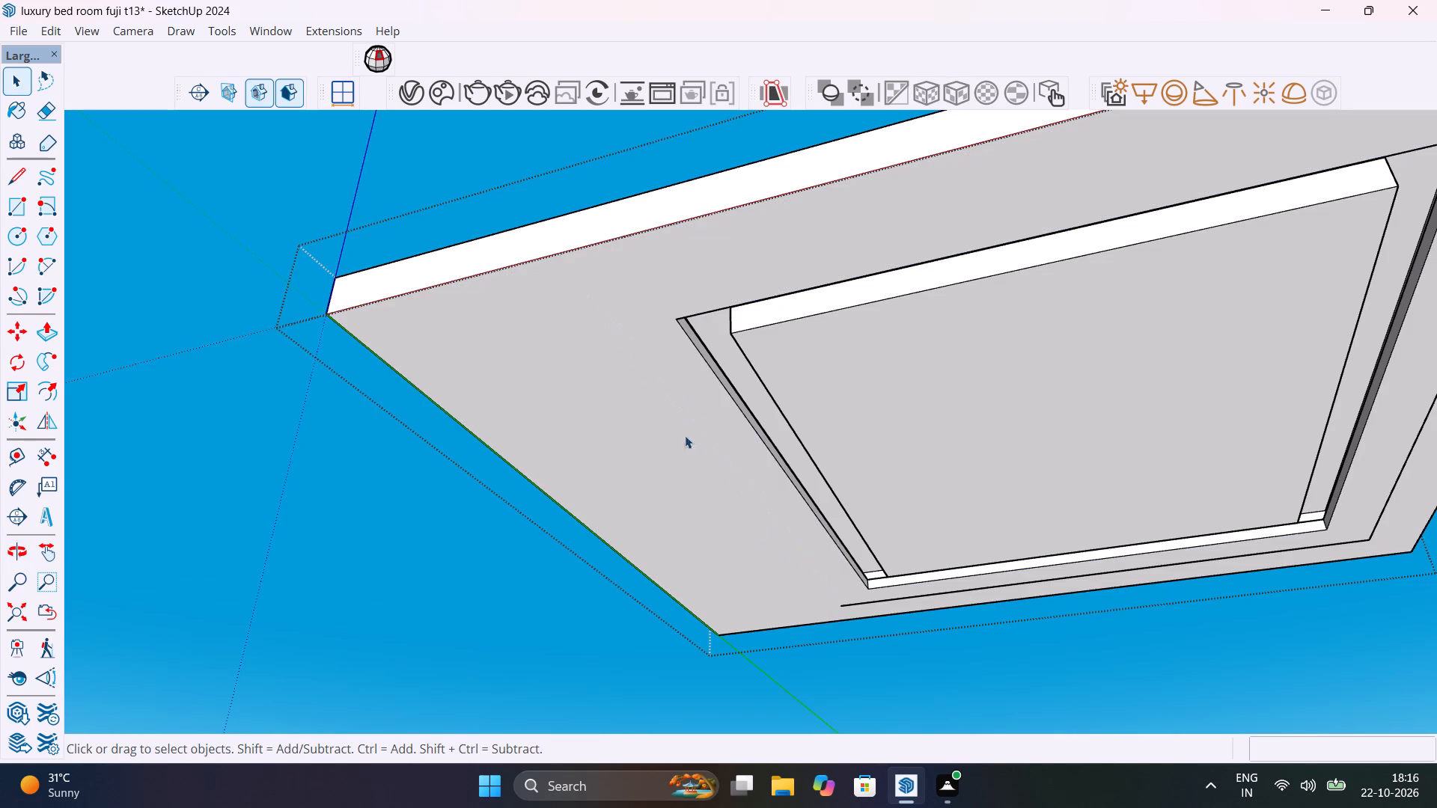
left_click(873, 602)
key("Delete")
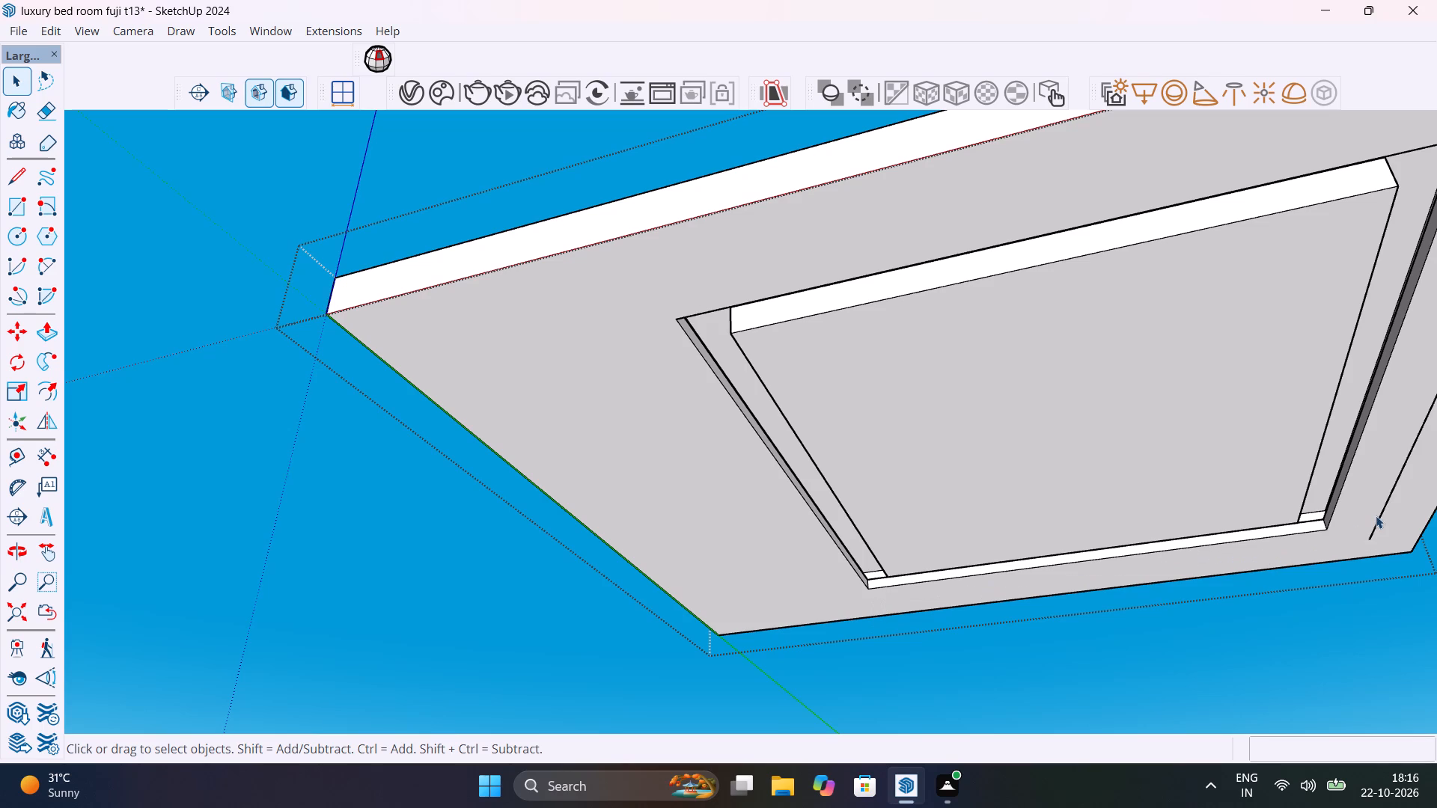
left_click(1379, 522)
key("Delete")
Examine the ceiling recess and its stepped ledge from below and from several angles around the slab.
middle_click_drag(1368, 509, 1029, 547)
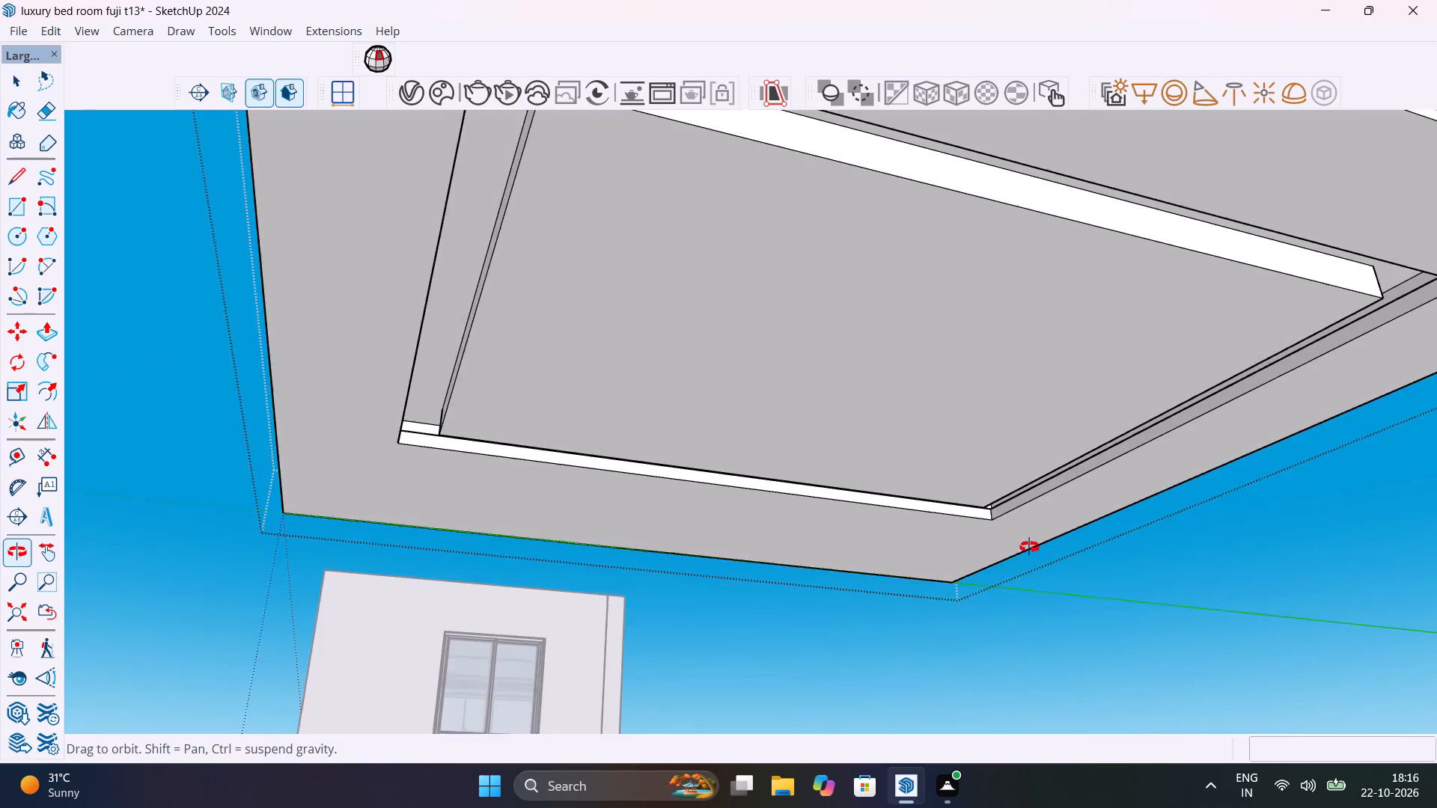
middle_click_drag(1029, 547, 1061, 635)
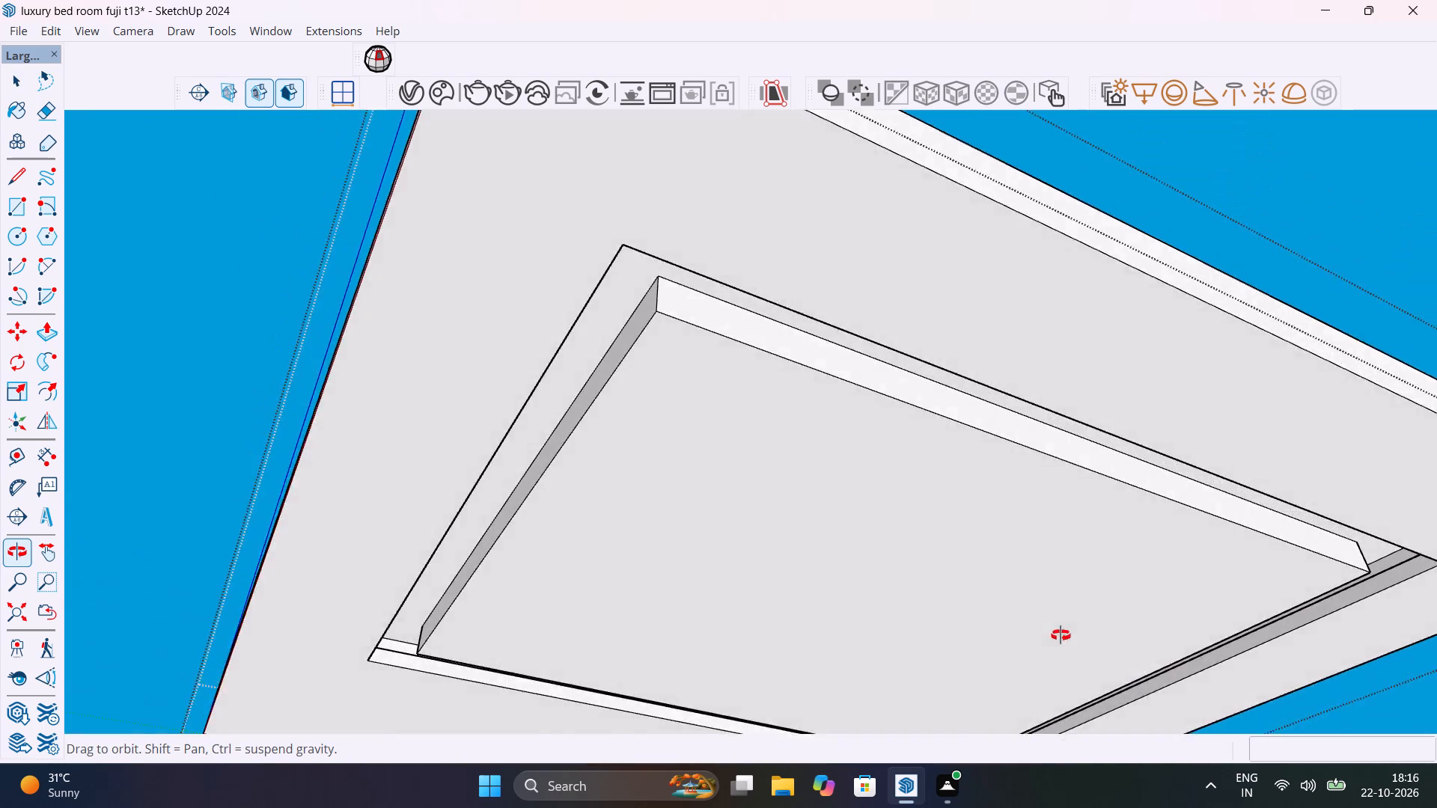
middle_click_drag(1061, 635, 1186, 615)
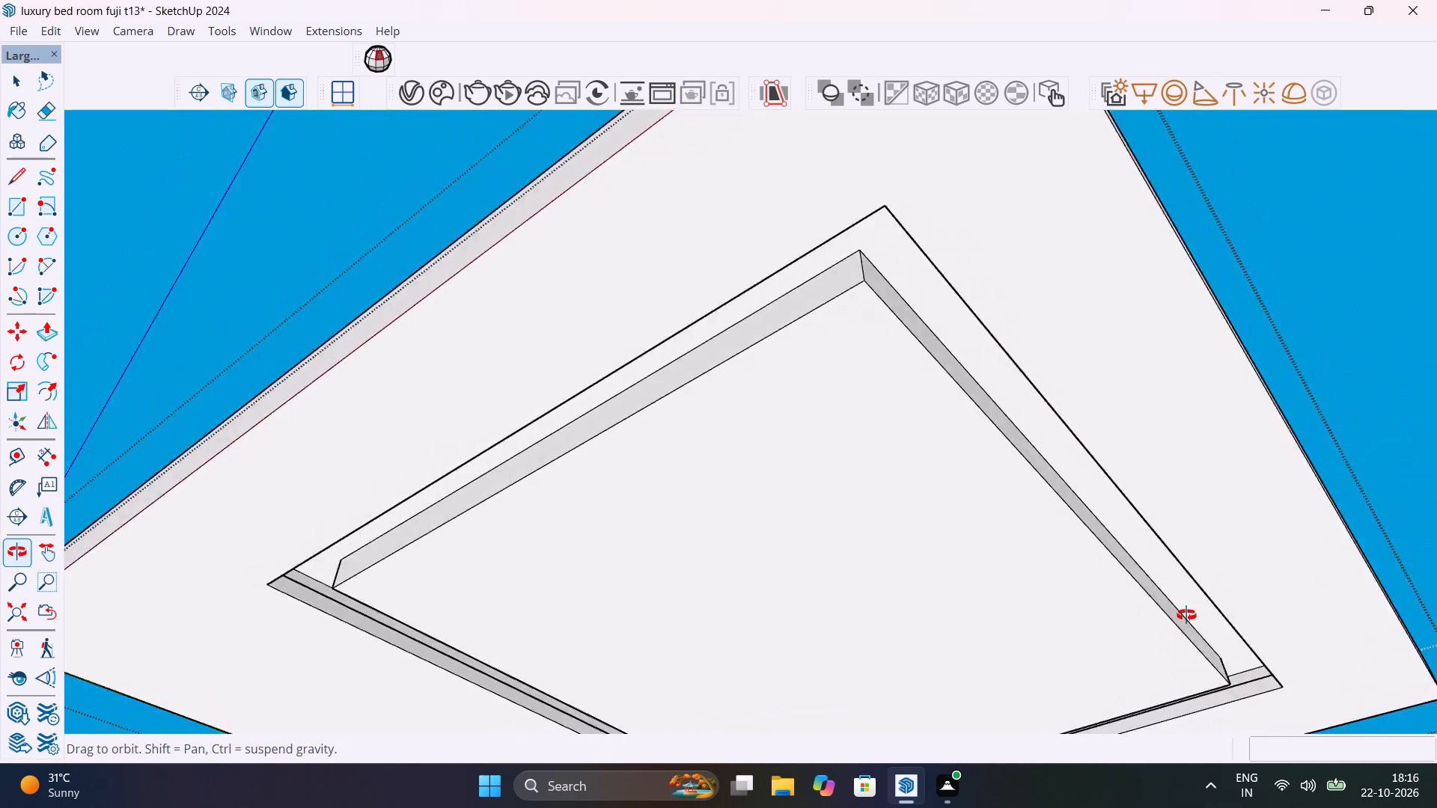
middle_click_drag(1186, 615, 611, 658)
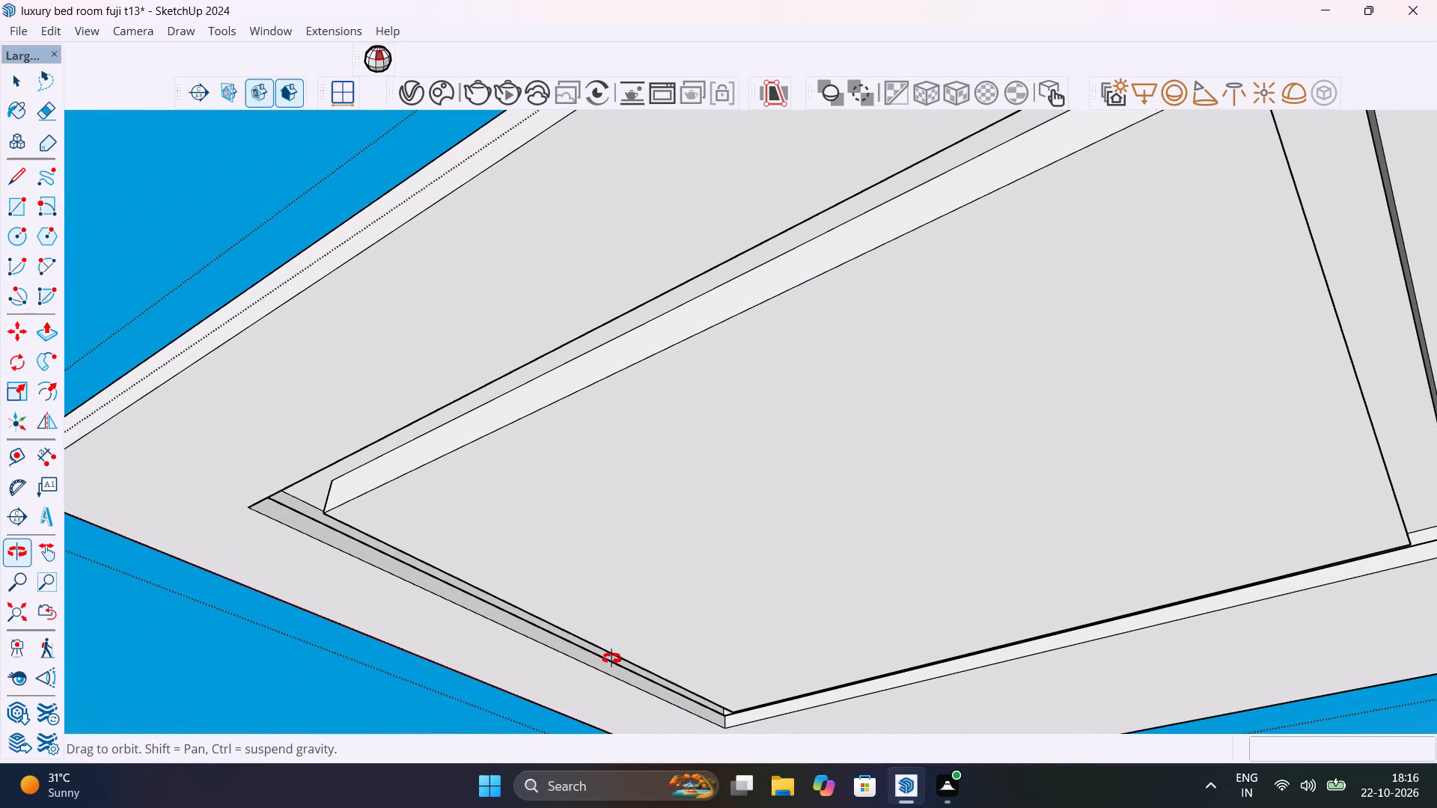
middle_click_drag(611, 658, 632, 807)
middle_click_drag(588, 564, 645, 661)
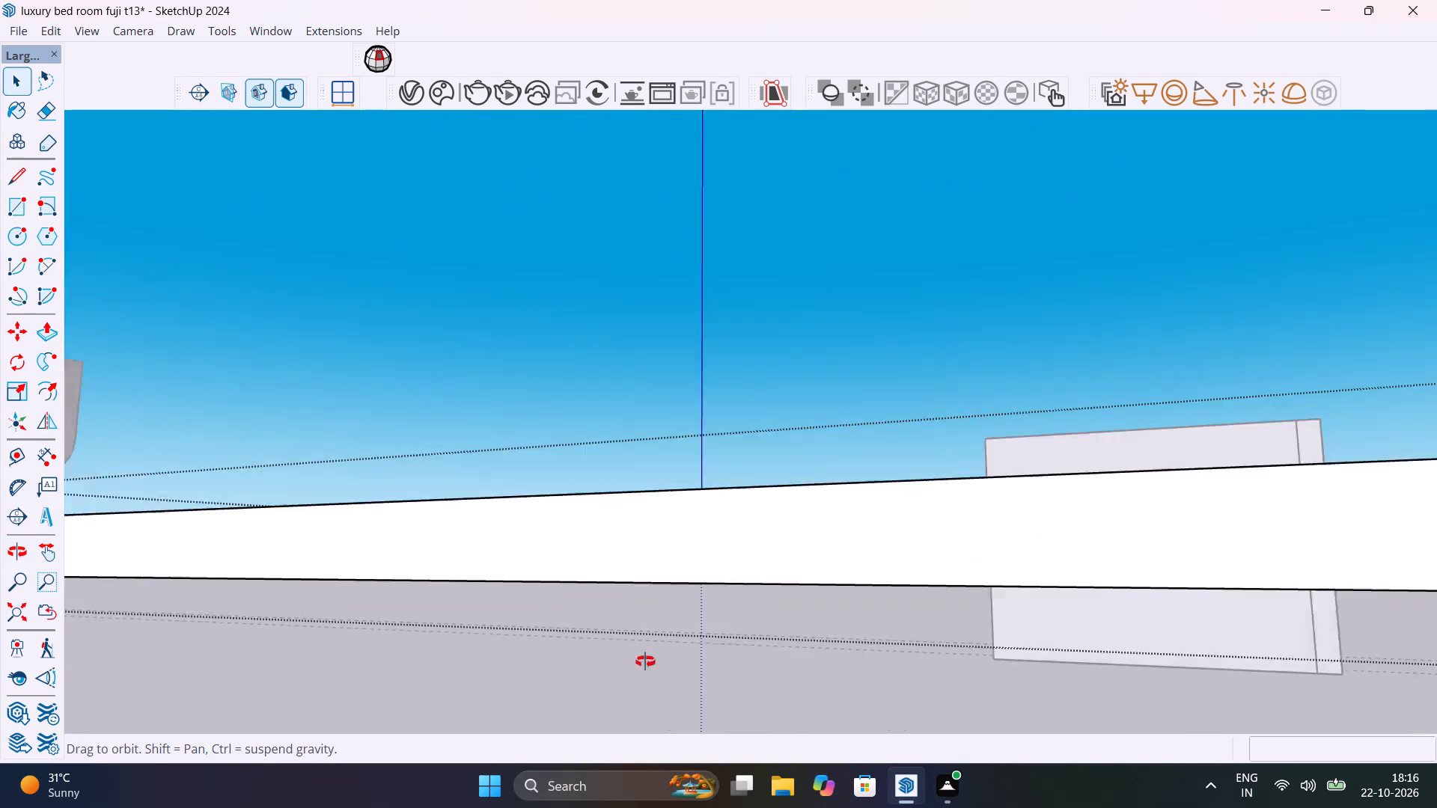
middle_click_drag(645, 661, 753, 402)
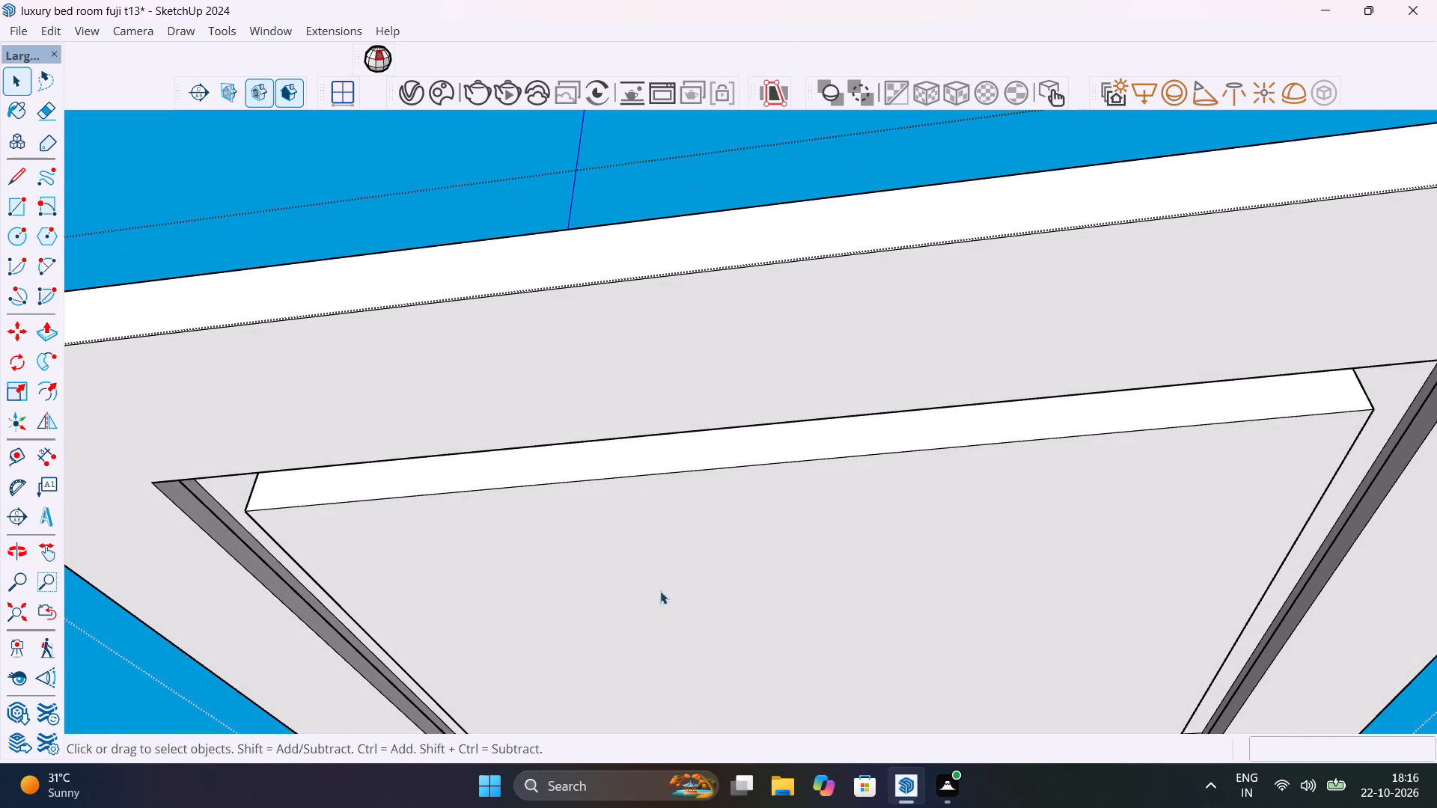
middle_click_drag(681, 588, 1006, 465, "shift")
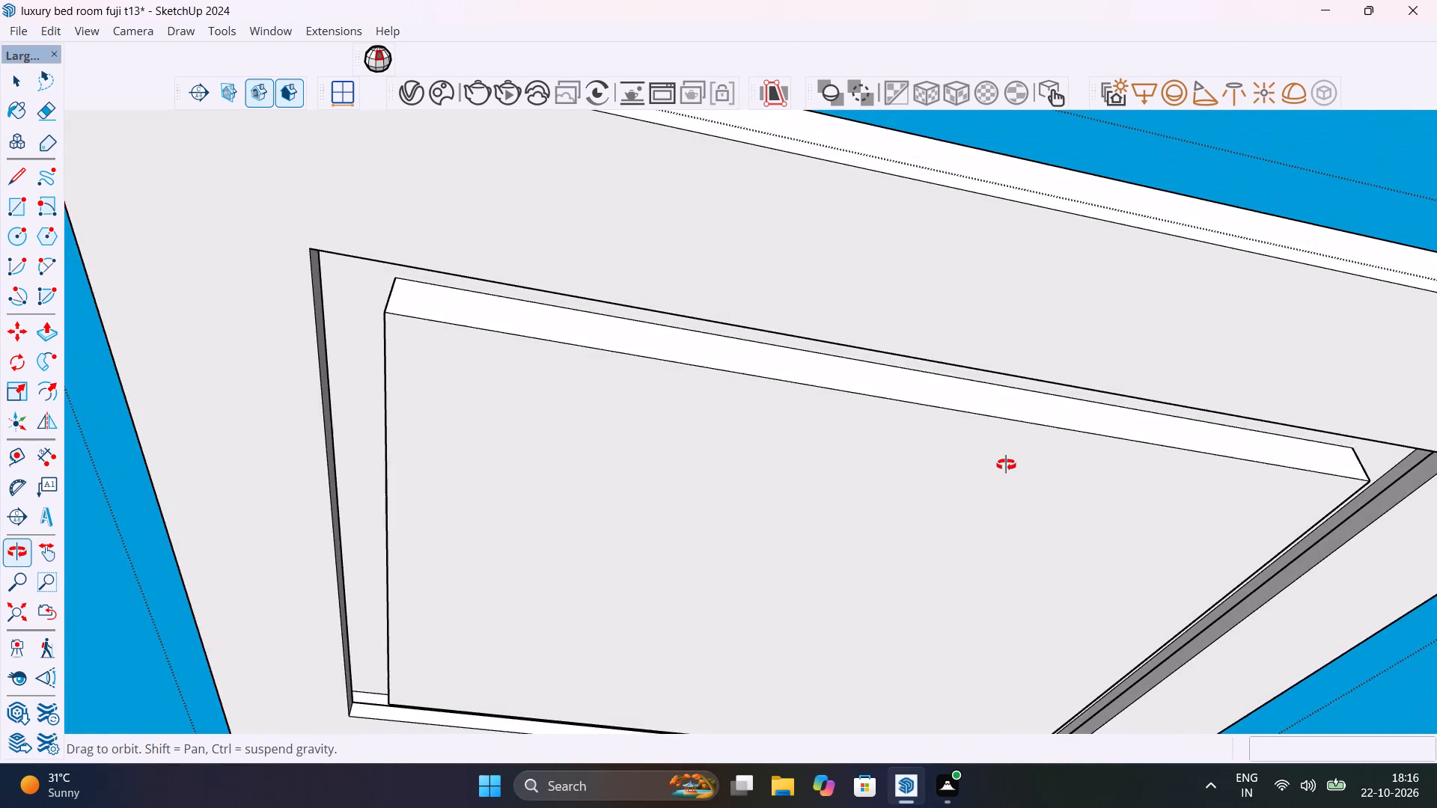
middle_click_drag(1006, 465, 1246, 545, "shift")
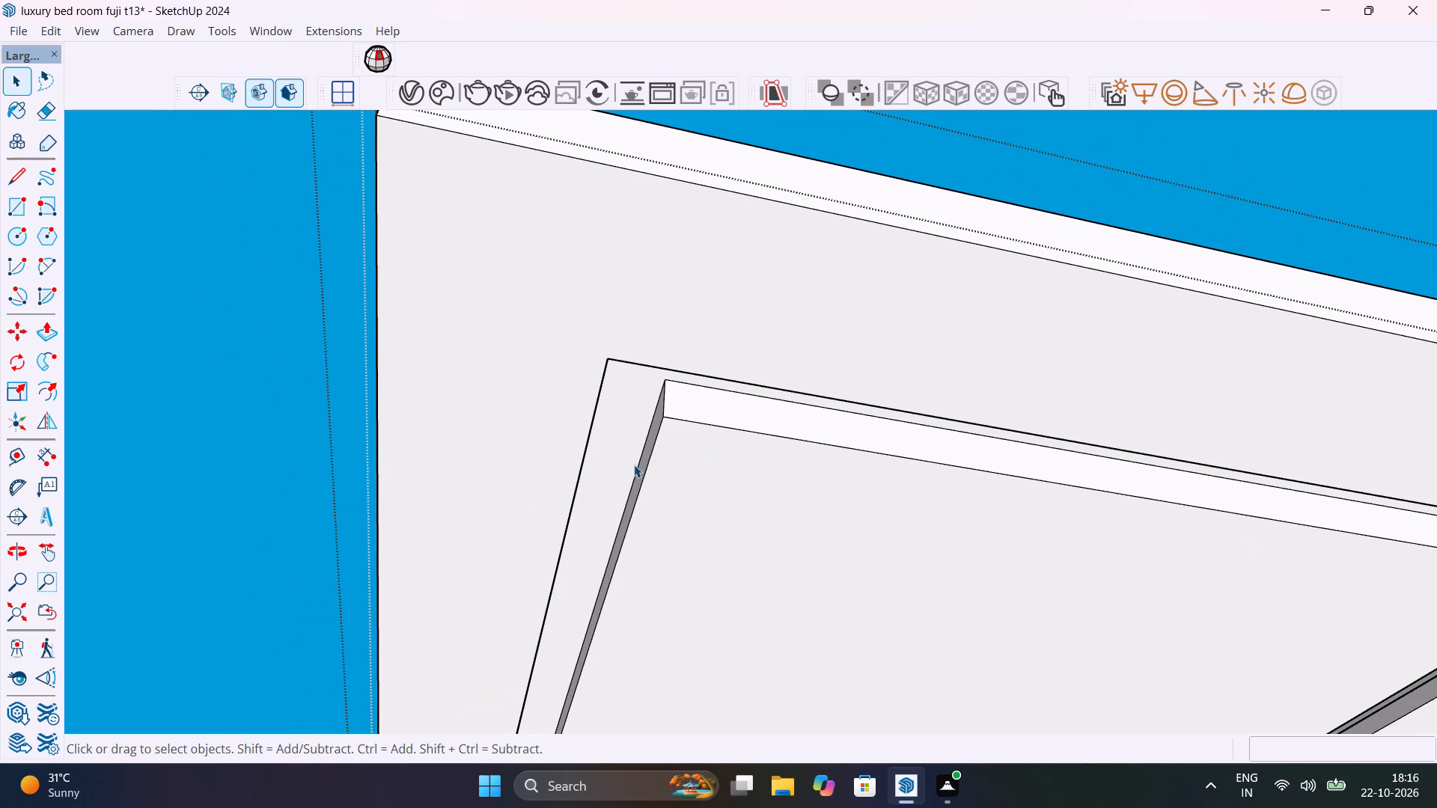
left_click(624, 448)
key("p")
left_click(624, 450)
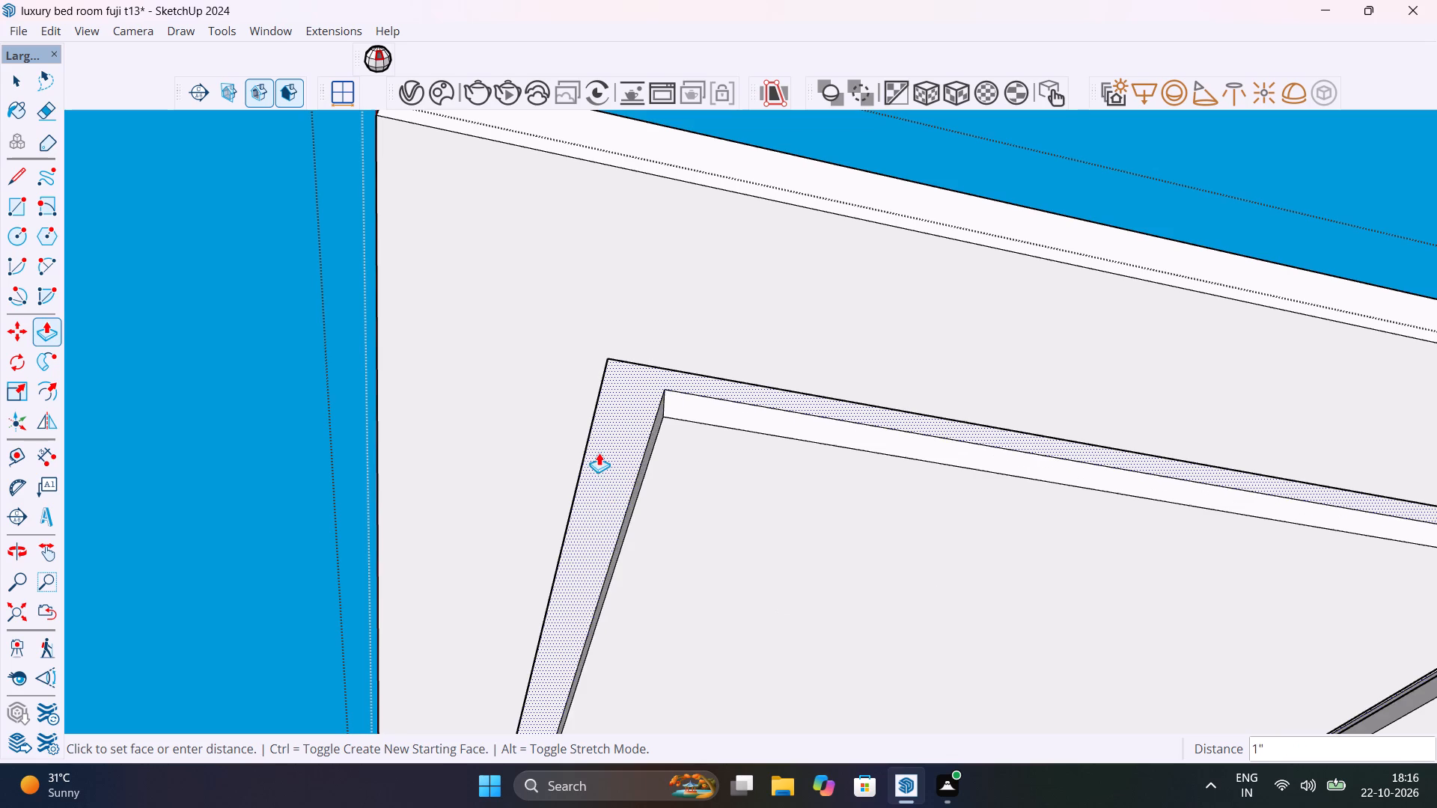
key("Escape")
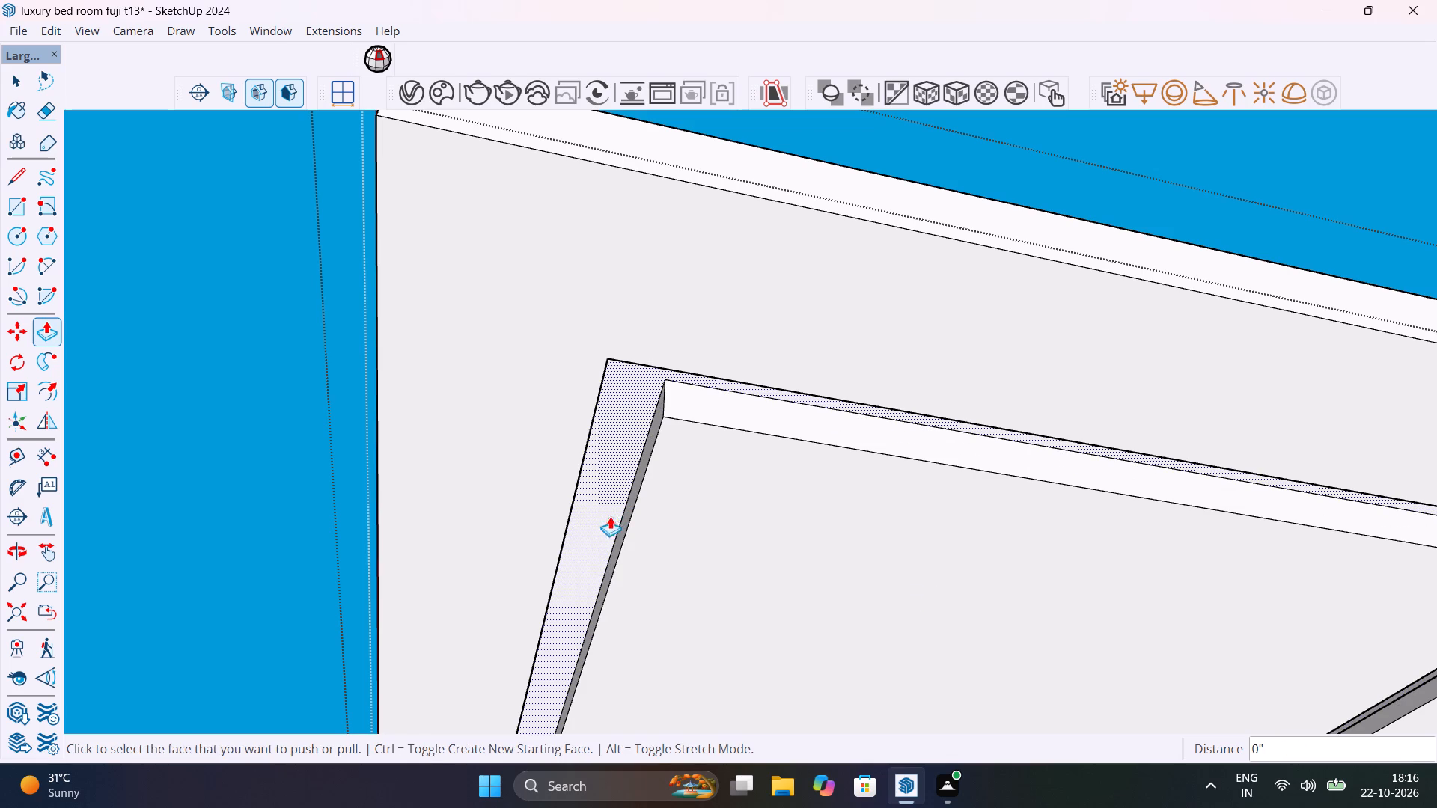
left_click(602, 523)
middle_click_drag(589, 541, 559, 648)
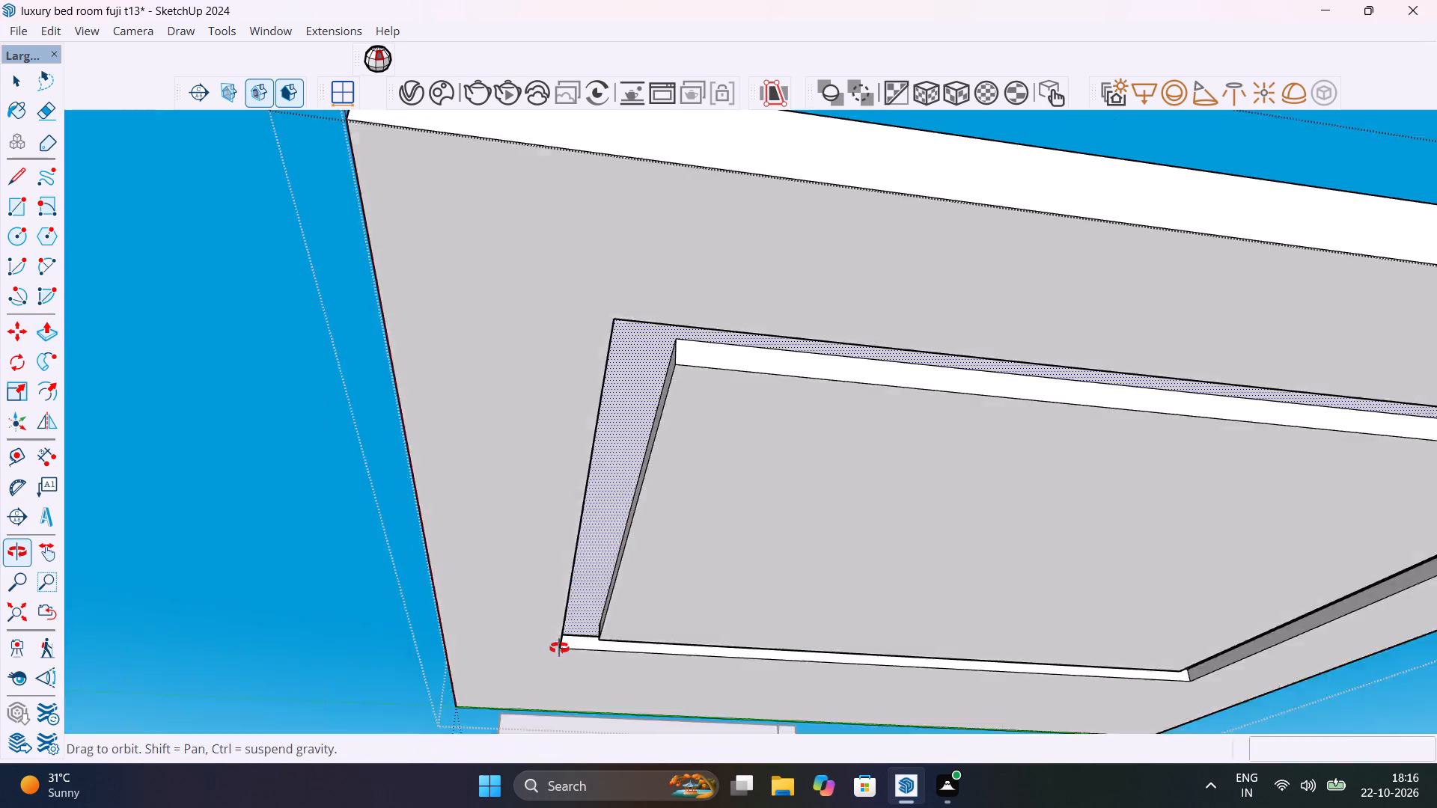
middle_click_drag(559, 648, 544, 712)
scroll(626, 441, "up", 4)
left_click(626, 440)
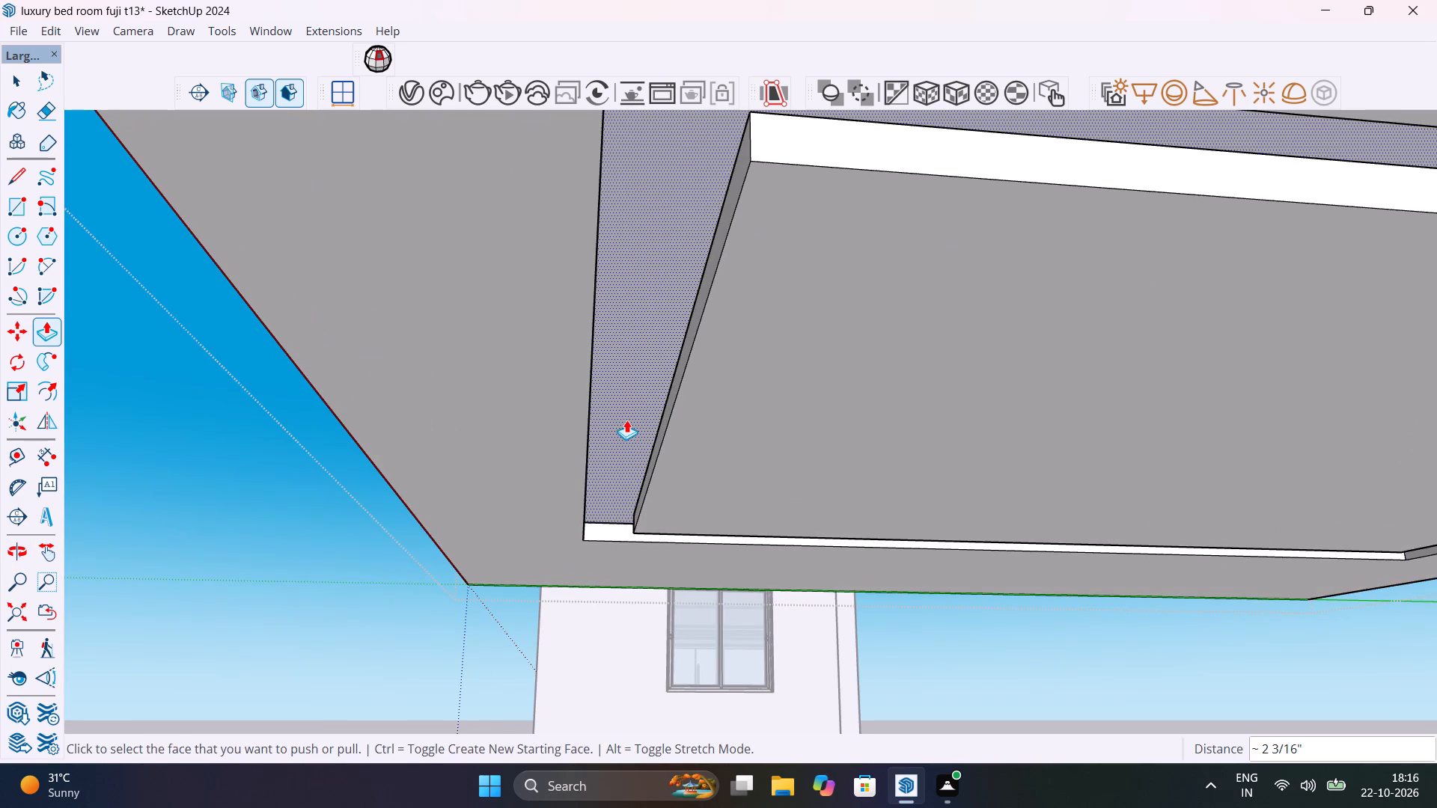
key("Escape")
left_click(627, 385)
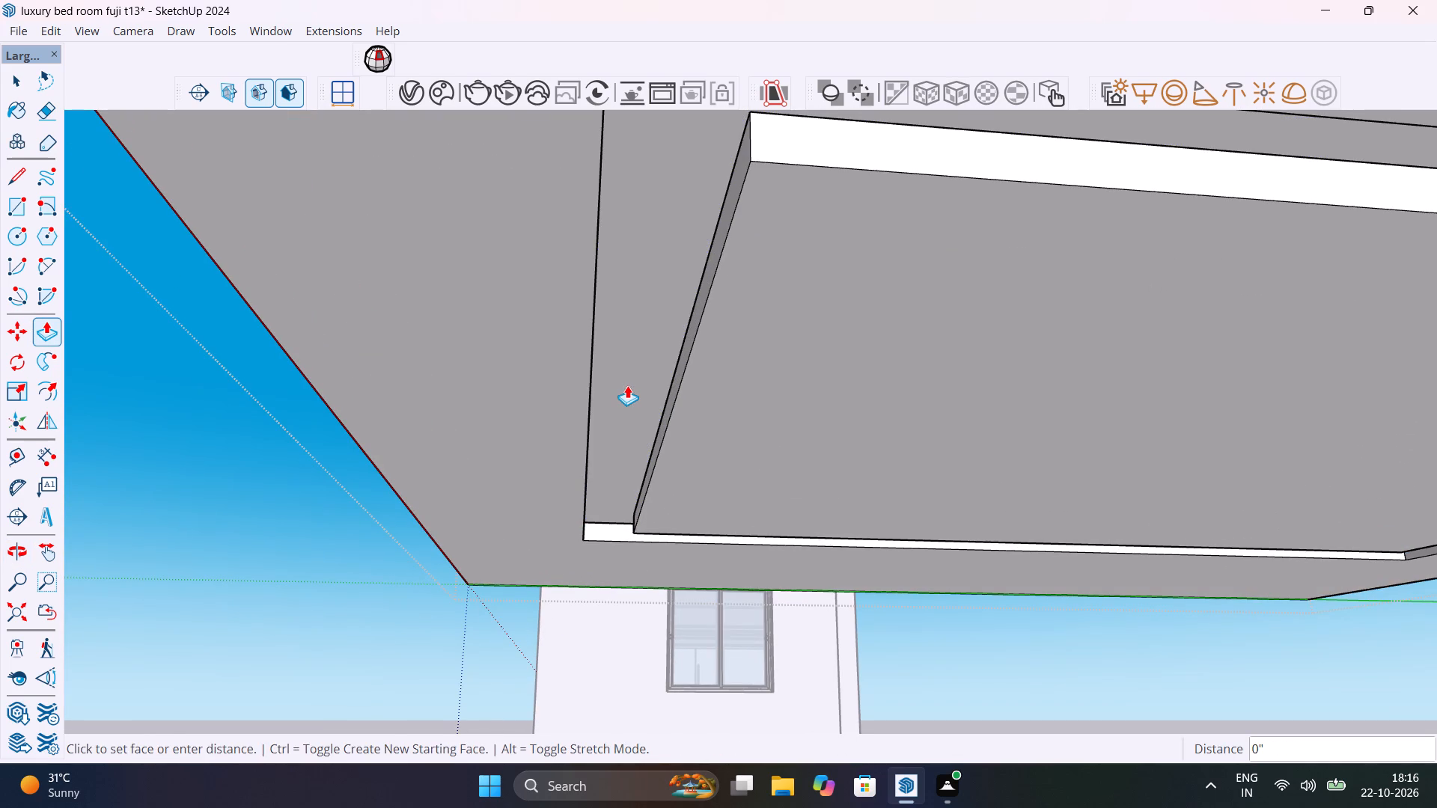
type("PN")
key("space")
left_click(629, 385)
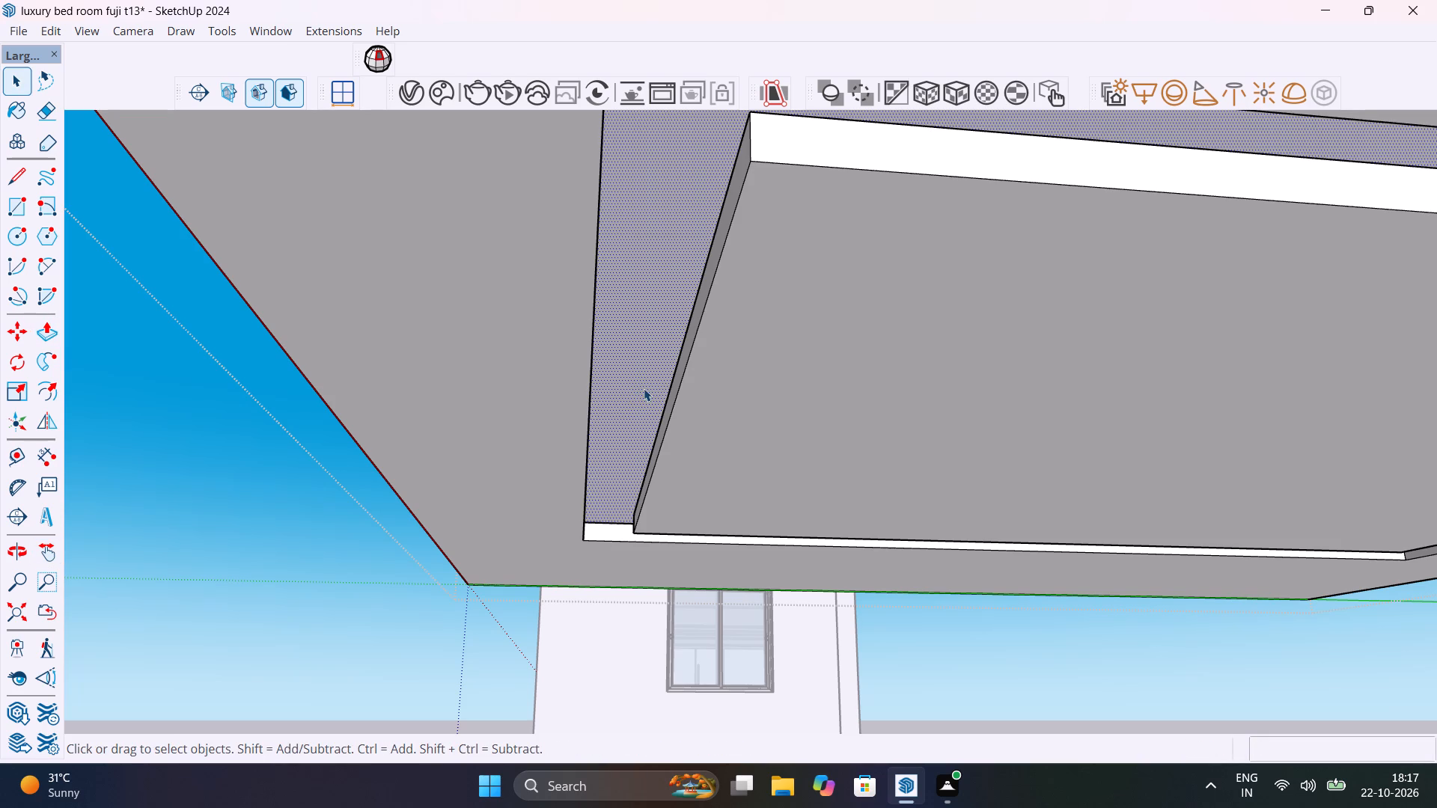
Save the model.
key("ctrl+s")
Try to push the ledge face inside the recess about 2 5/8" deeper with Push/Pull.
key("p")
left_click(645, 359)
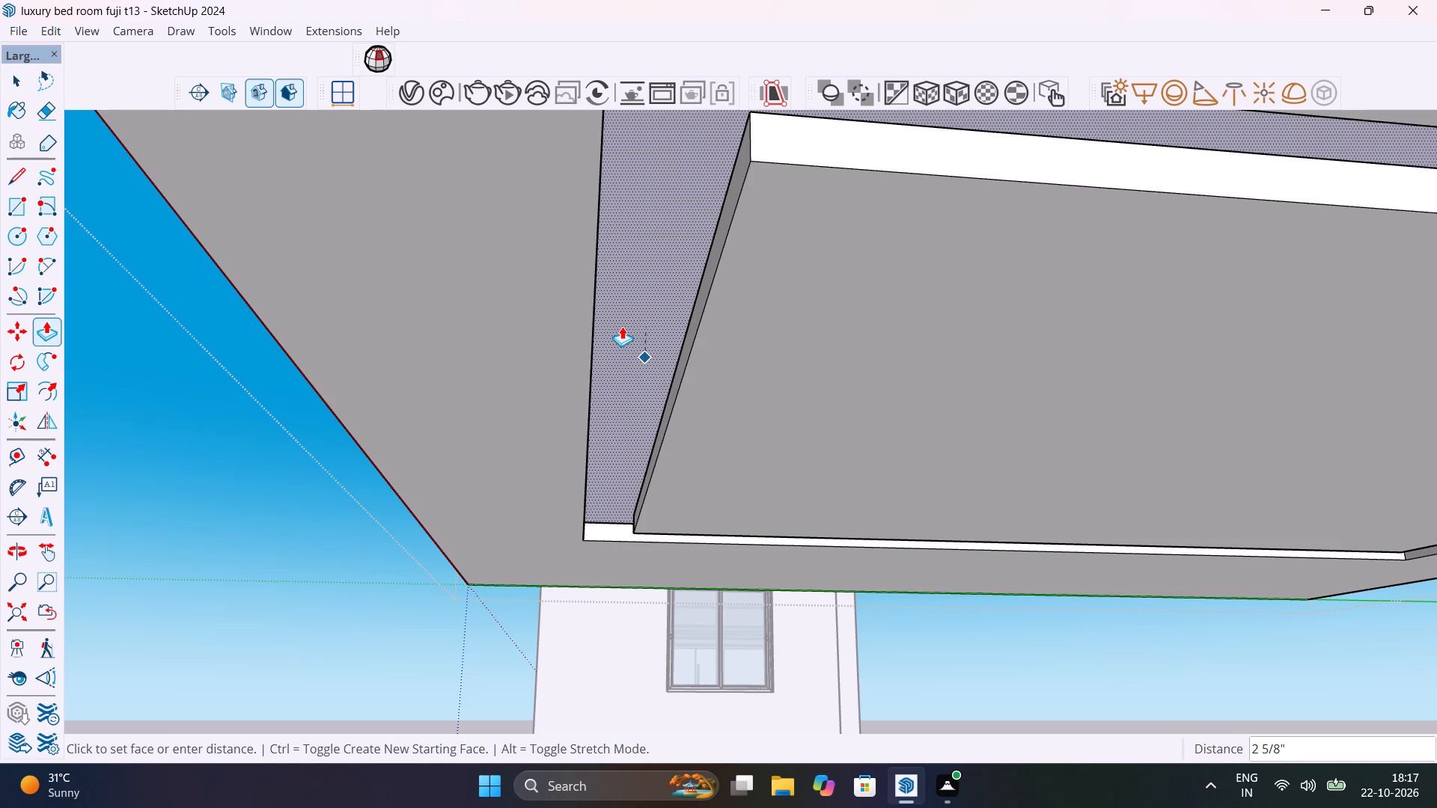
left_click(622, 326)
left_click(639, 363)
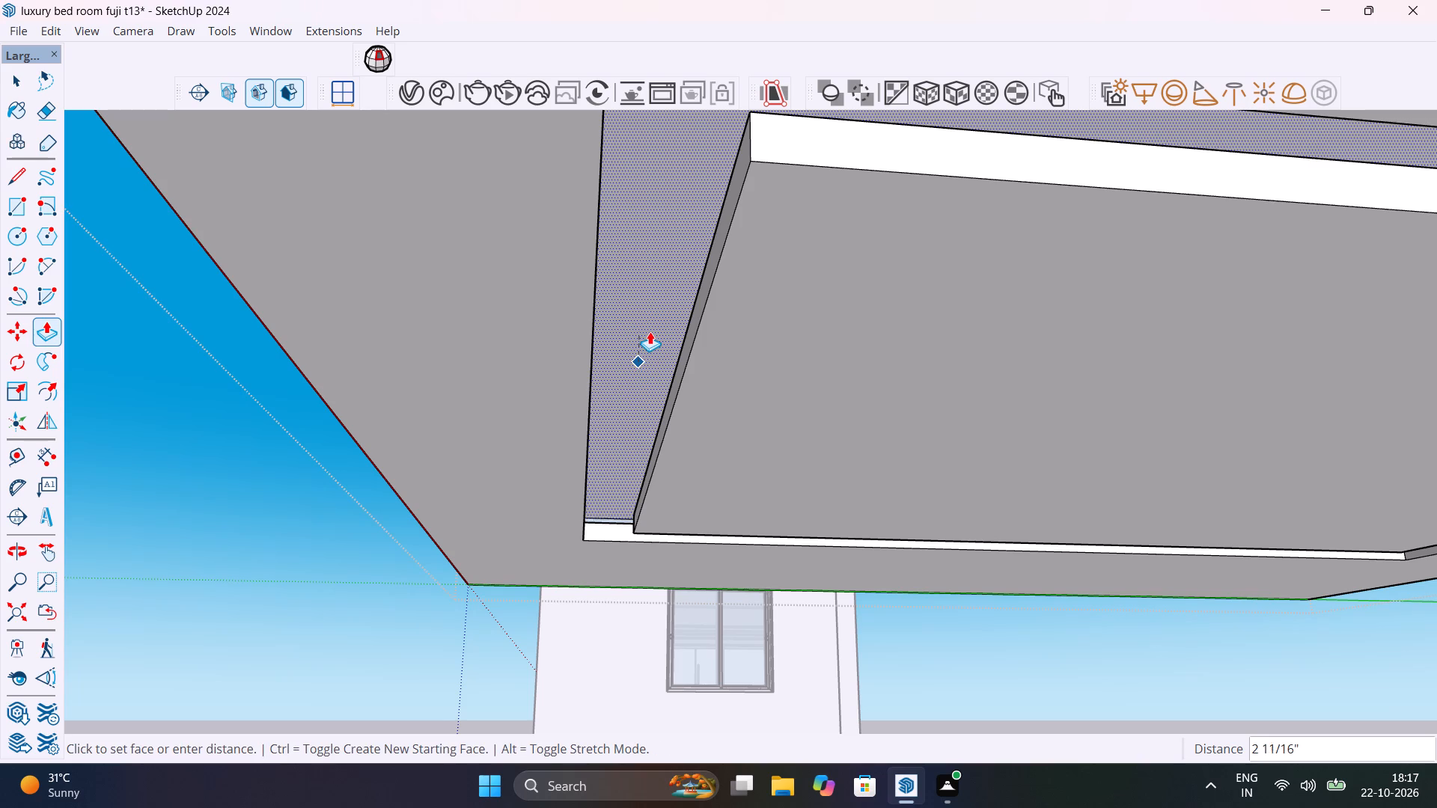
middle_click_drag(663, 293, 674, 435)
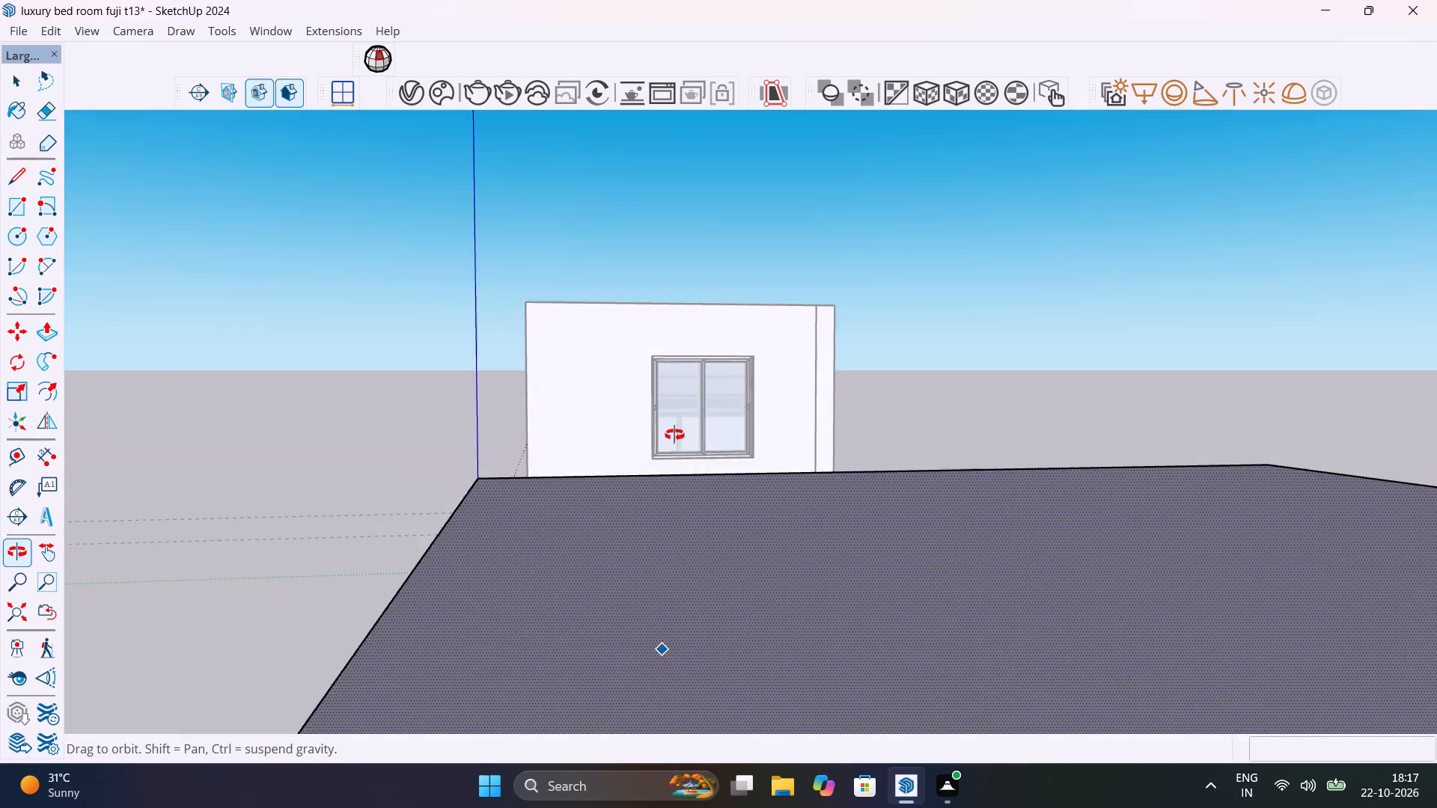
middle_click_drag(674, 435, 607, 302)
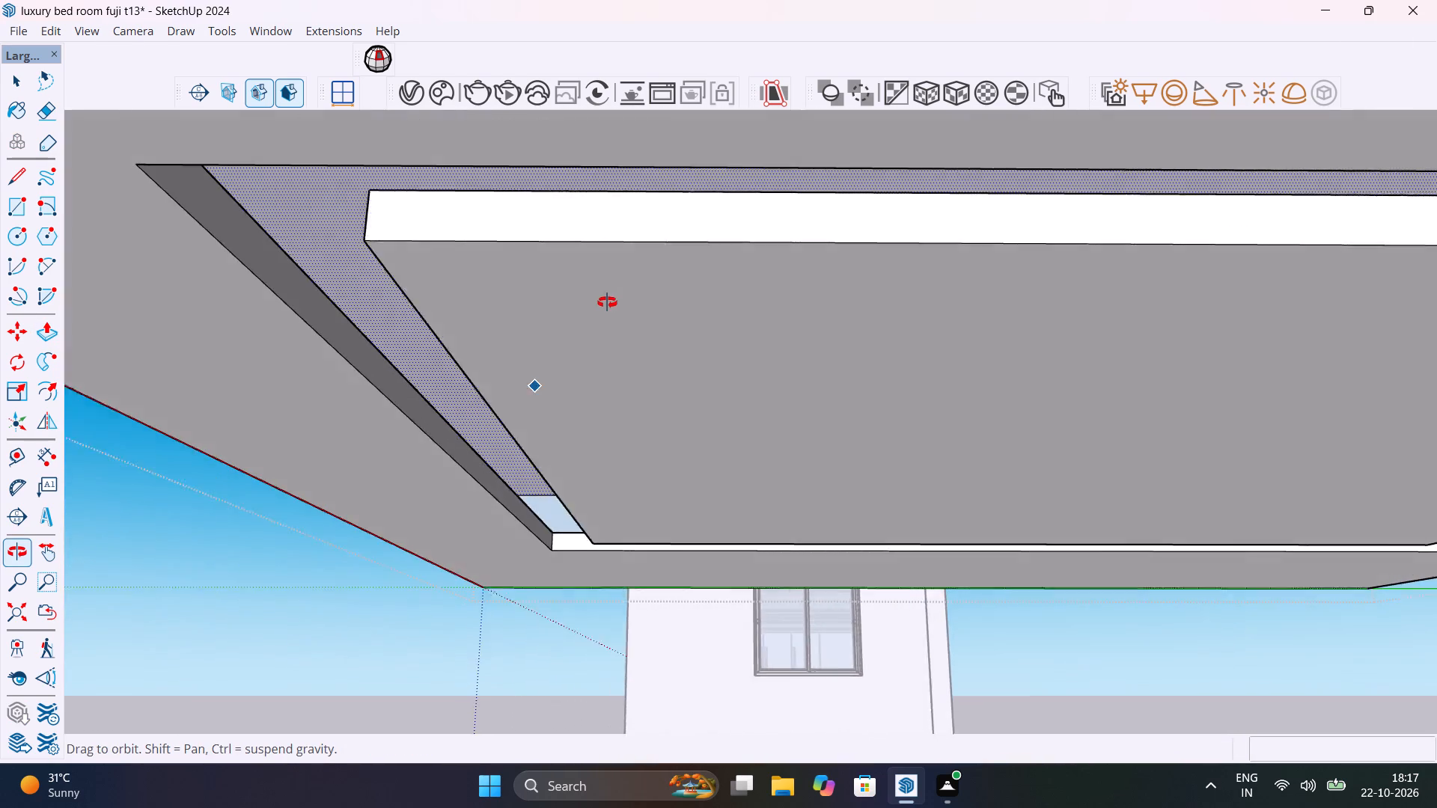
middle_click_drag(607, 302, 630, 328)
Undo the ledge push, the outline and guide deletions and the group move, back to the ceiling on the bedroom walls.
key("ctrl+z")
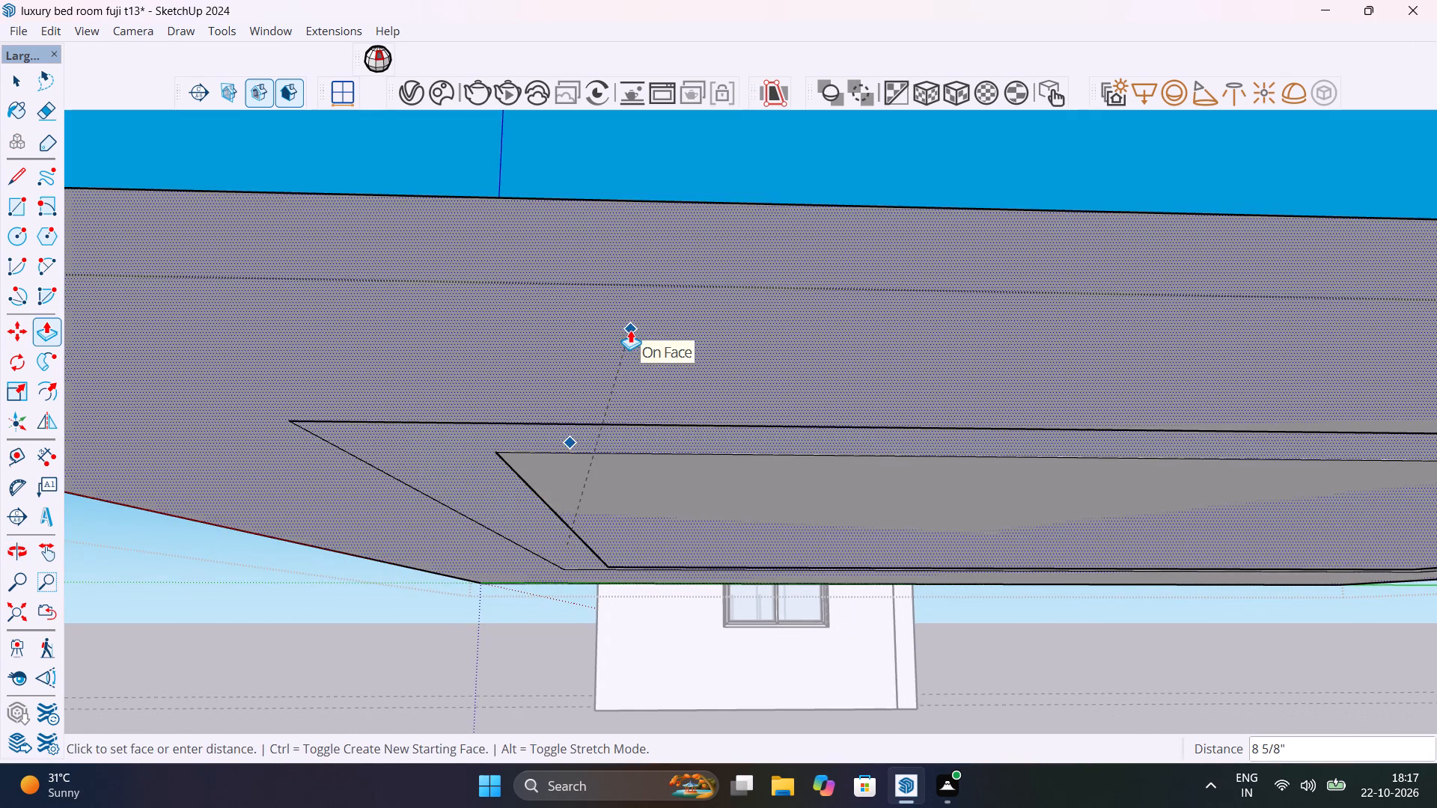
key("ctrl+z")
key("ctrl+z")
key("ctrl+z")
key("ctrl+z")
key("ctrl+z")
key("ctrl+z")
key("ctrl+z")
key("ctrl+z")
key("ctrl+z")
key("ctrl+z")
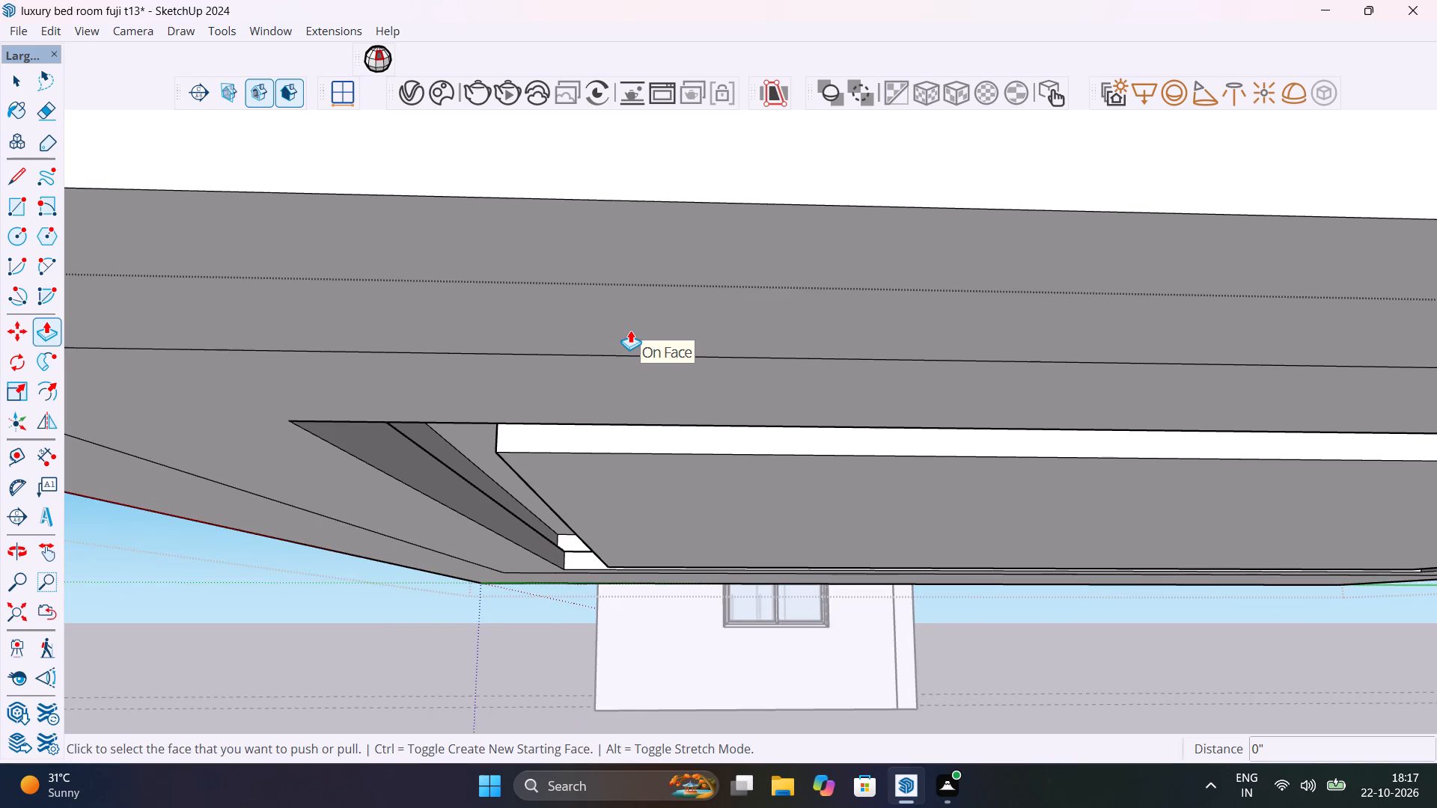
key("ctrl+z")
key("ctrl+z")
key("ctrl+z")
key("ctrl+z")
key("ctrl+z")
Undo the ledge and recess modelling until only flat nested rectangle outlines remain on the ceiling's underside.
middle_click_drag(659, 483, 674, 491)
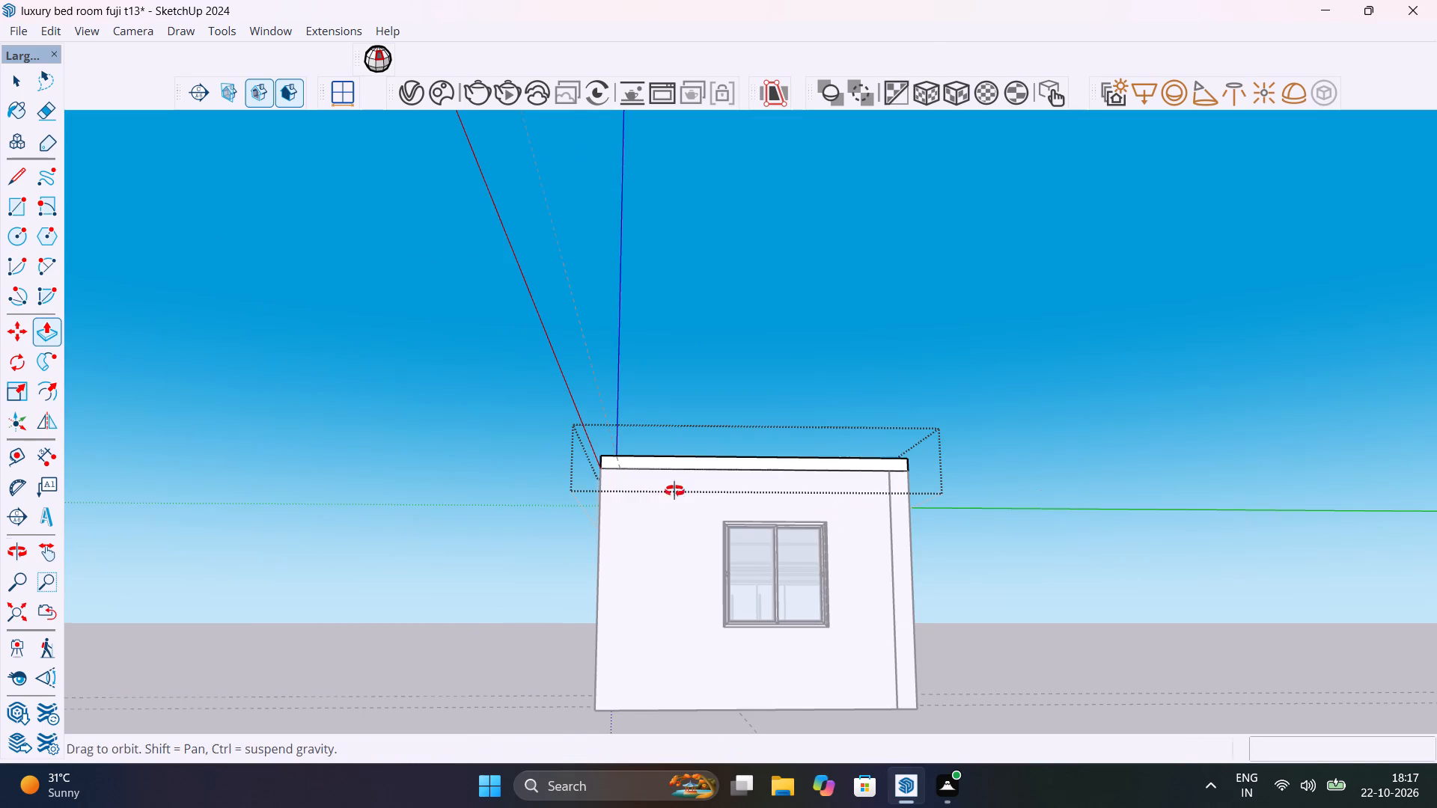
middle_click_drag(674, 491, 1097, 524)
scroll(702, 480, "up", 10)
middle_click_drag(776, 545, 818, 408)
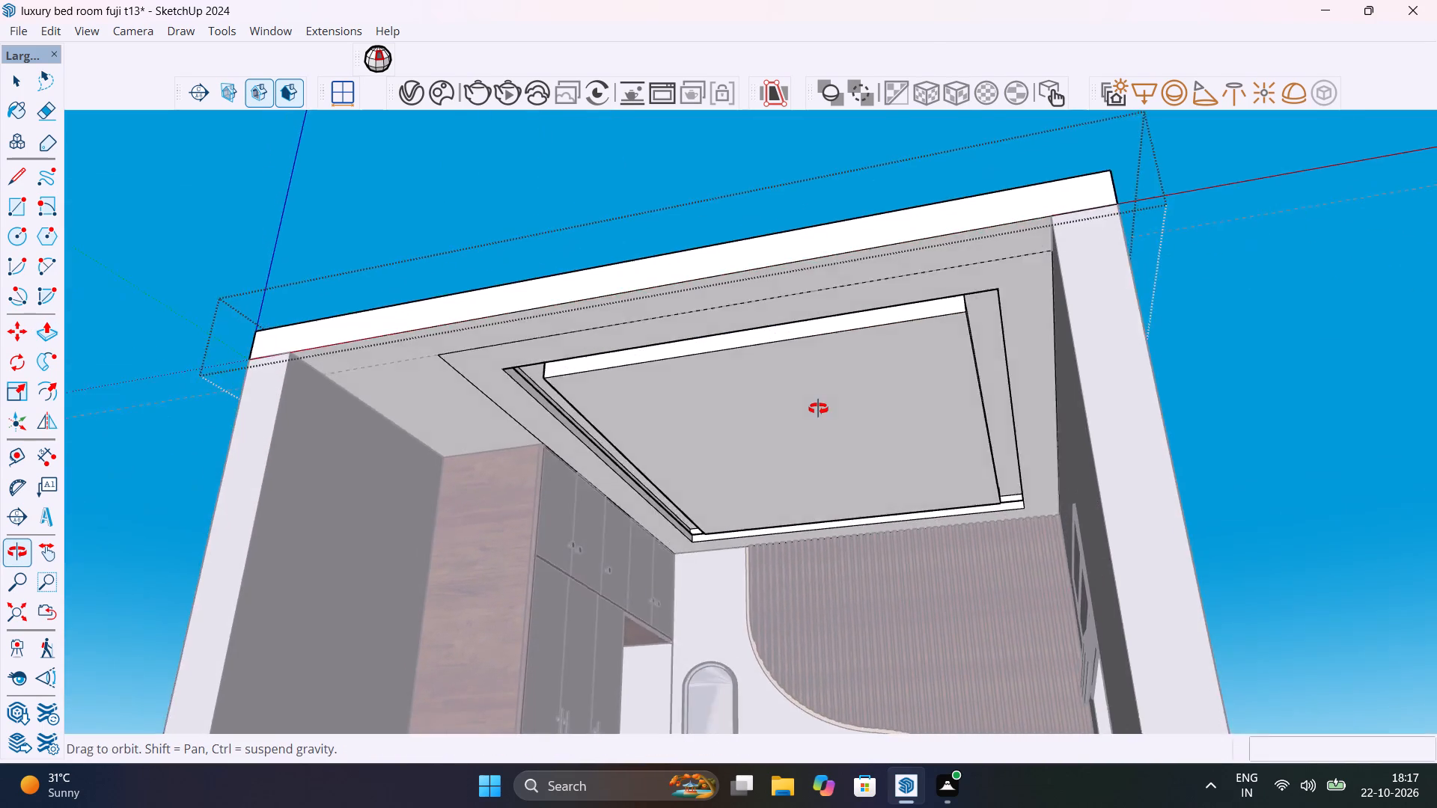
middle_click_drag(818, 408, 847, 383)
key("ctrl+z")
key("ctrl+z")
key("ctrl+z")
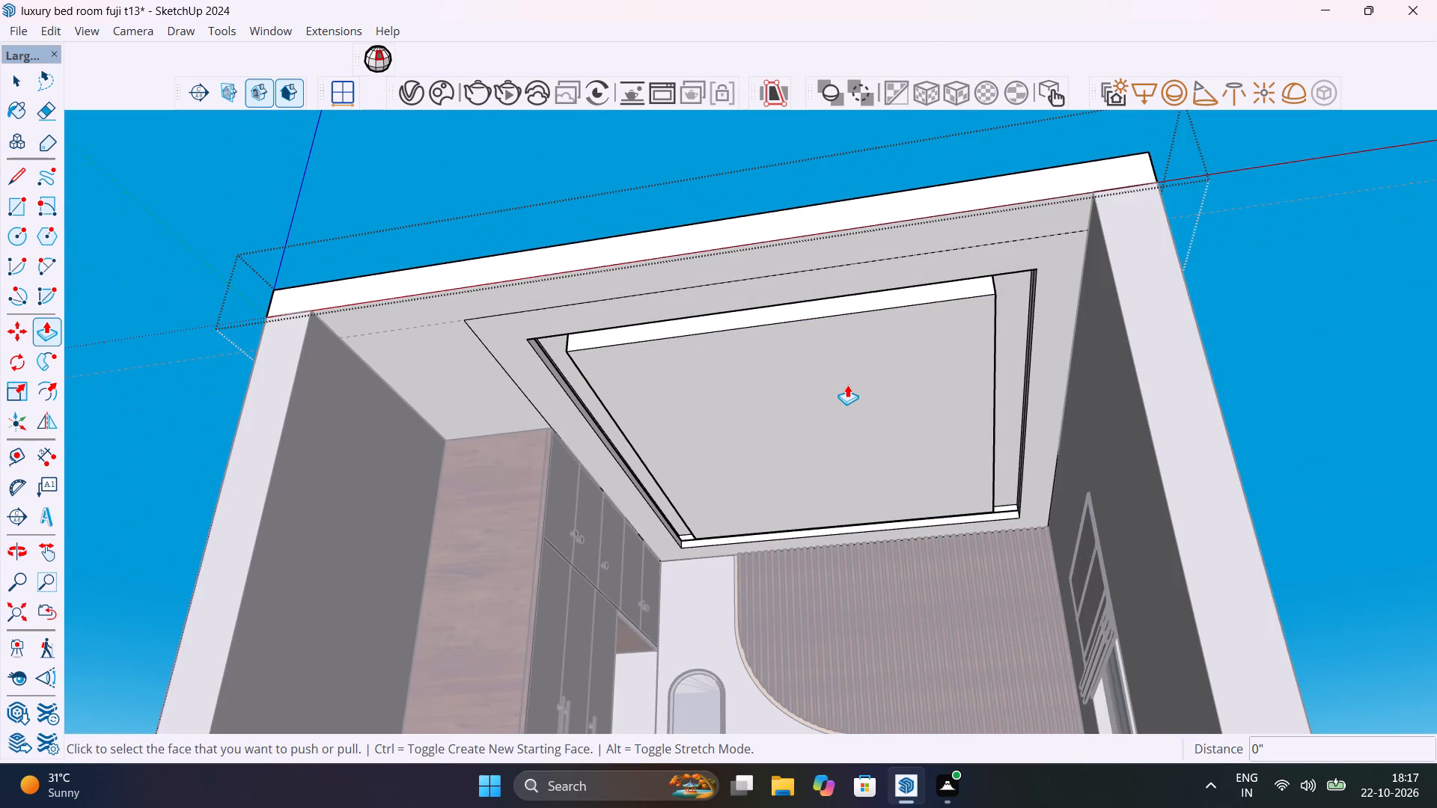
key("ctrl+z")
key("ctrl+z")
key("ctrl+z")
key("ctrl+z")
key("ctrl+z")
key("ctrl+z")
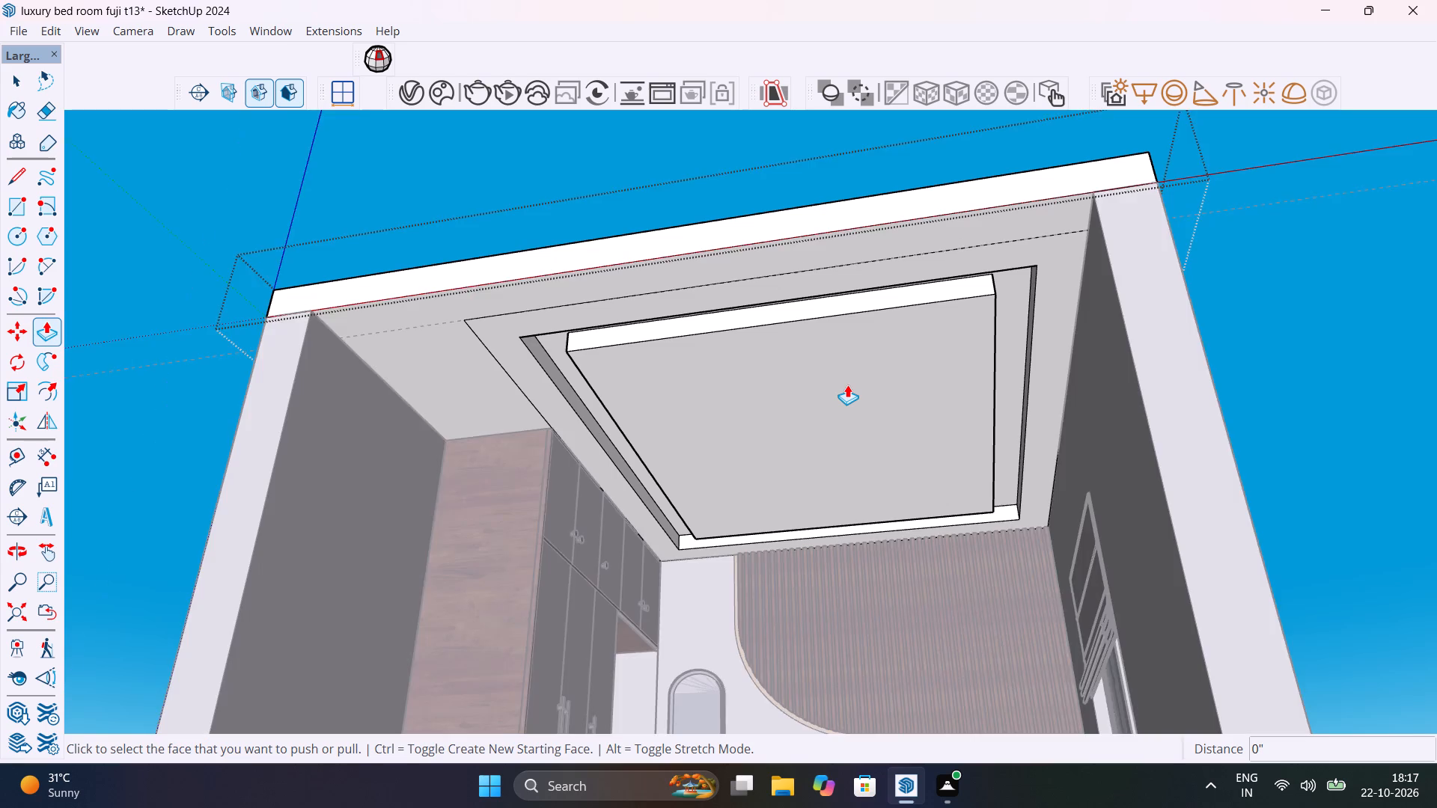
key("ctrl+z")
key("ctrl+z")
key("ctrl+z")
key("ctrl+z")
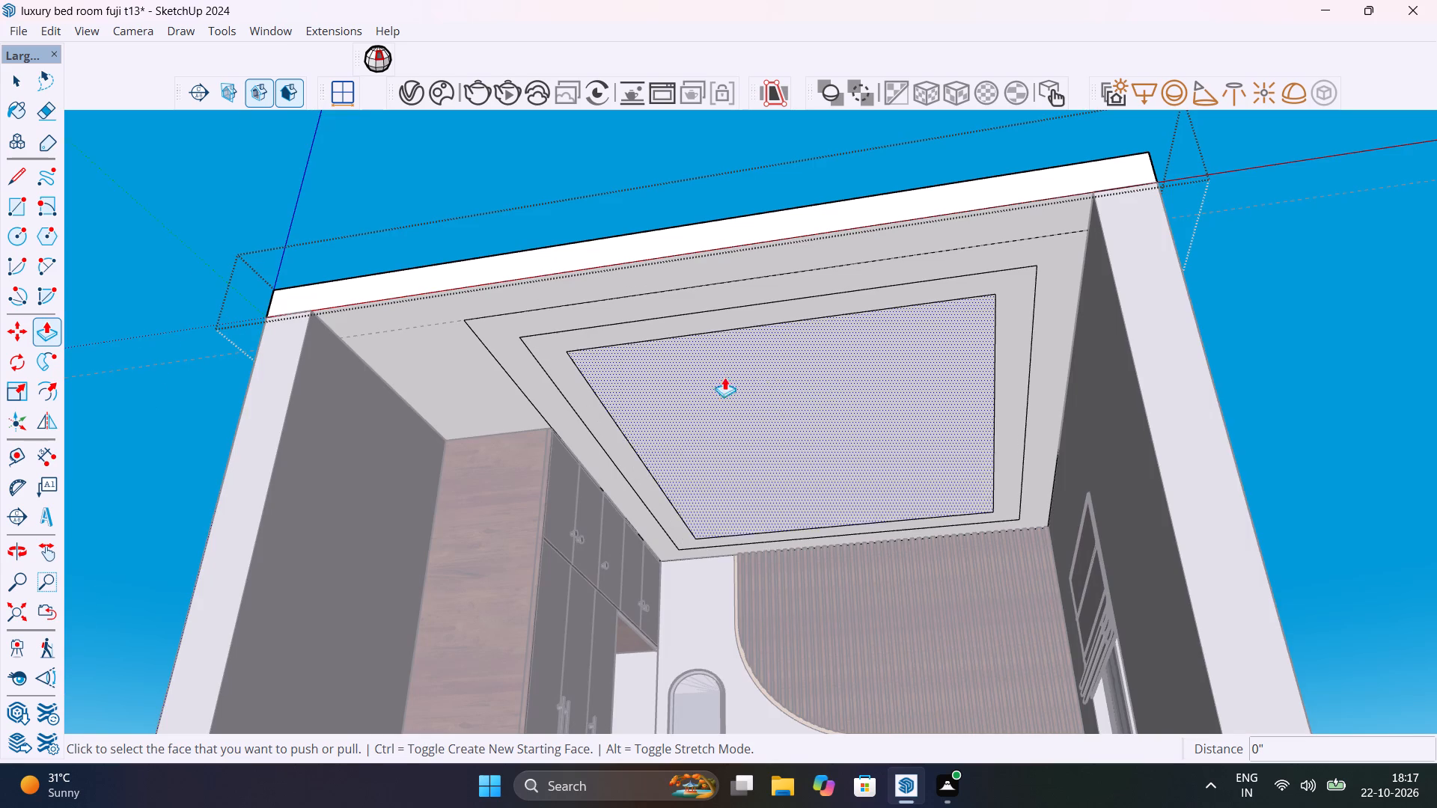
Push the border strip between the two inner rectangles 6" up through the ceiling slab with Push/Pull.
left_click(588, 411)
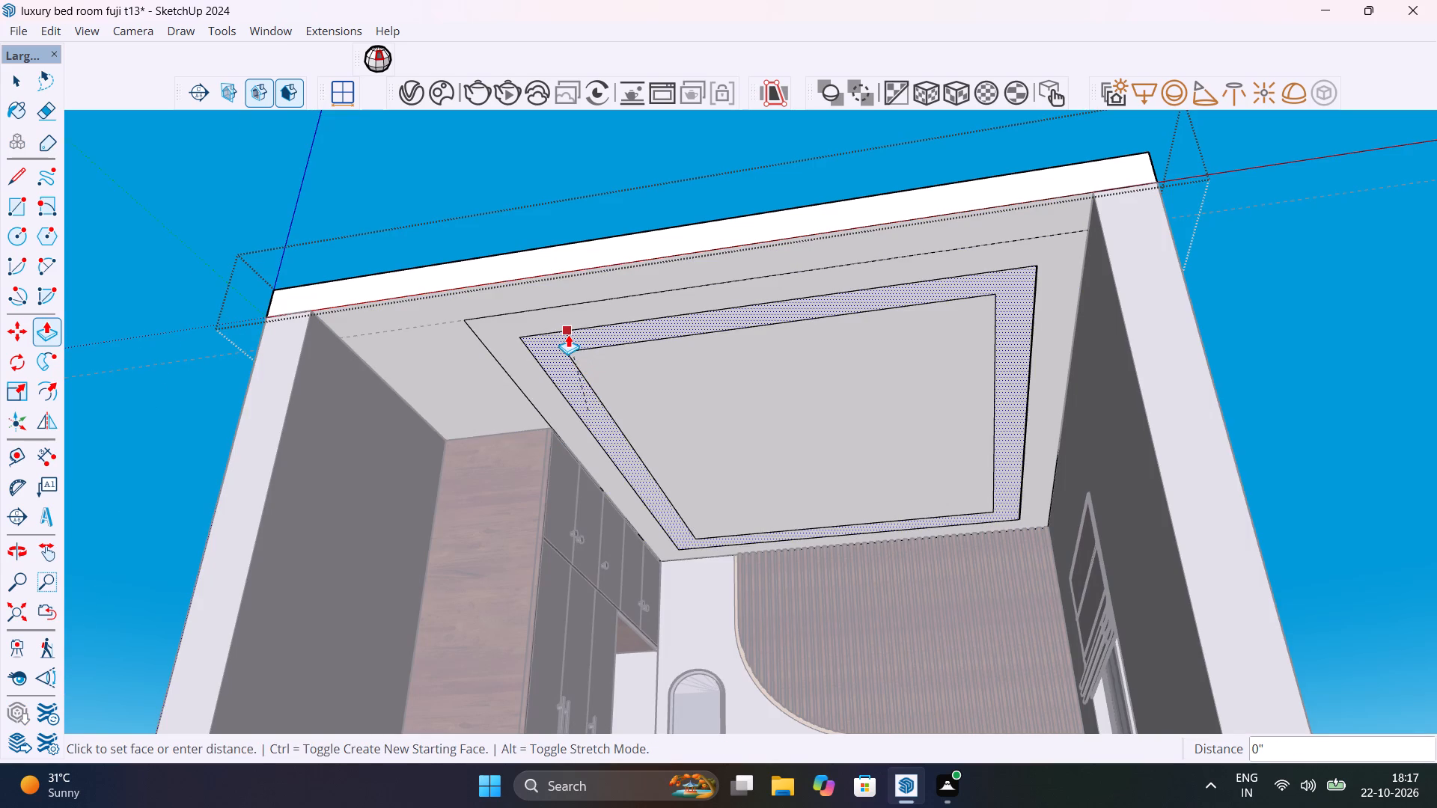
scroll(558, 349, "up", 5)
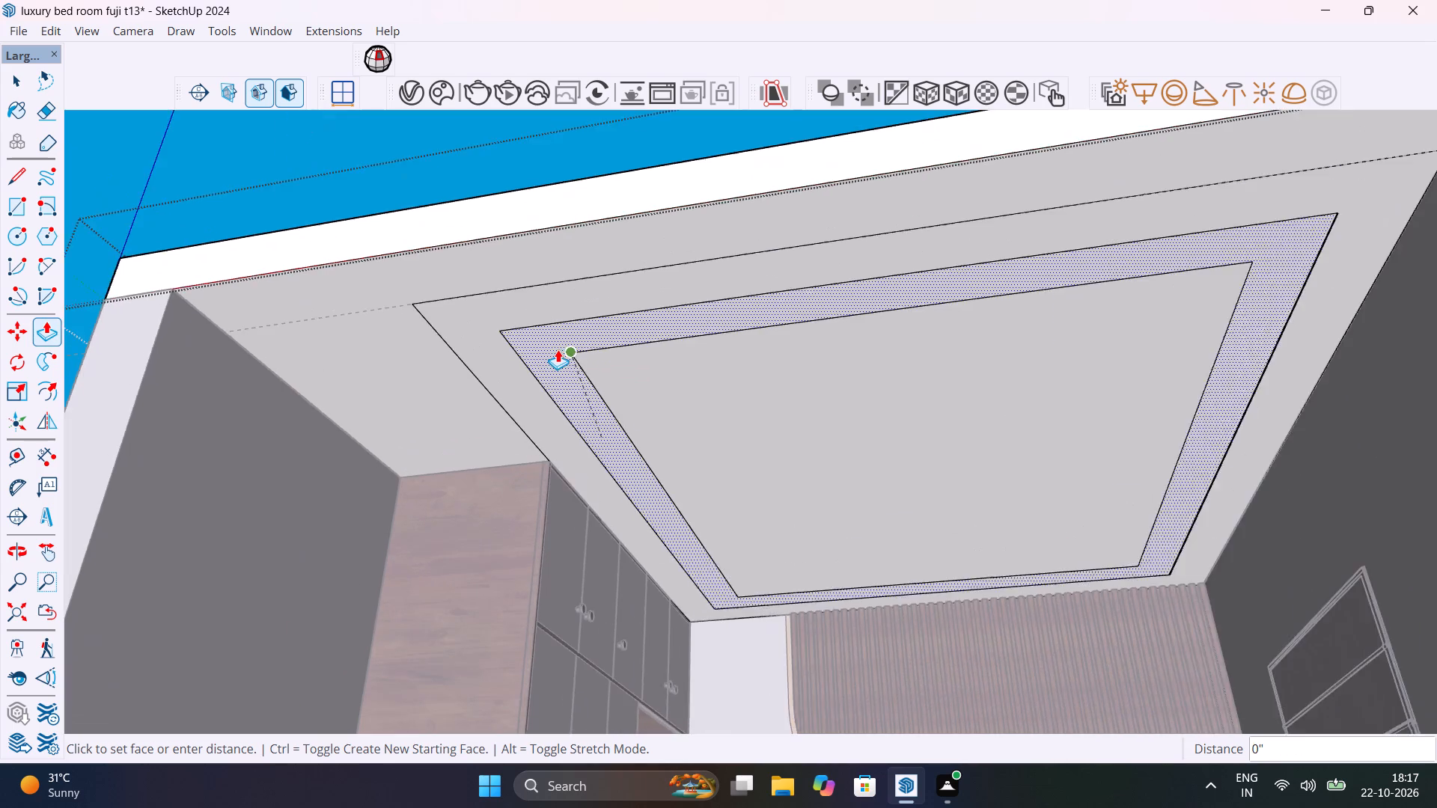
scroll(558, 349, "up", 4)
middle_click_drag(567, 336, 724, 251)
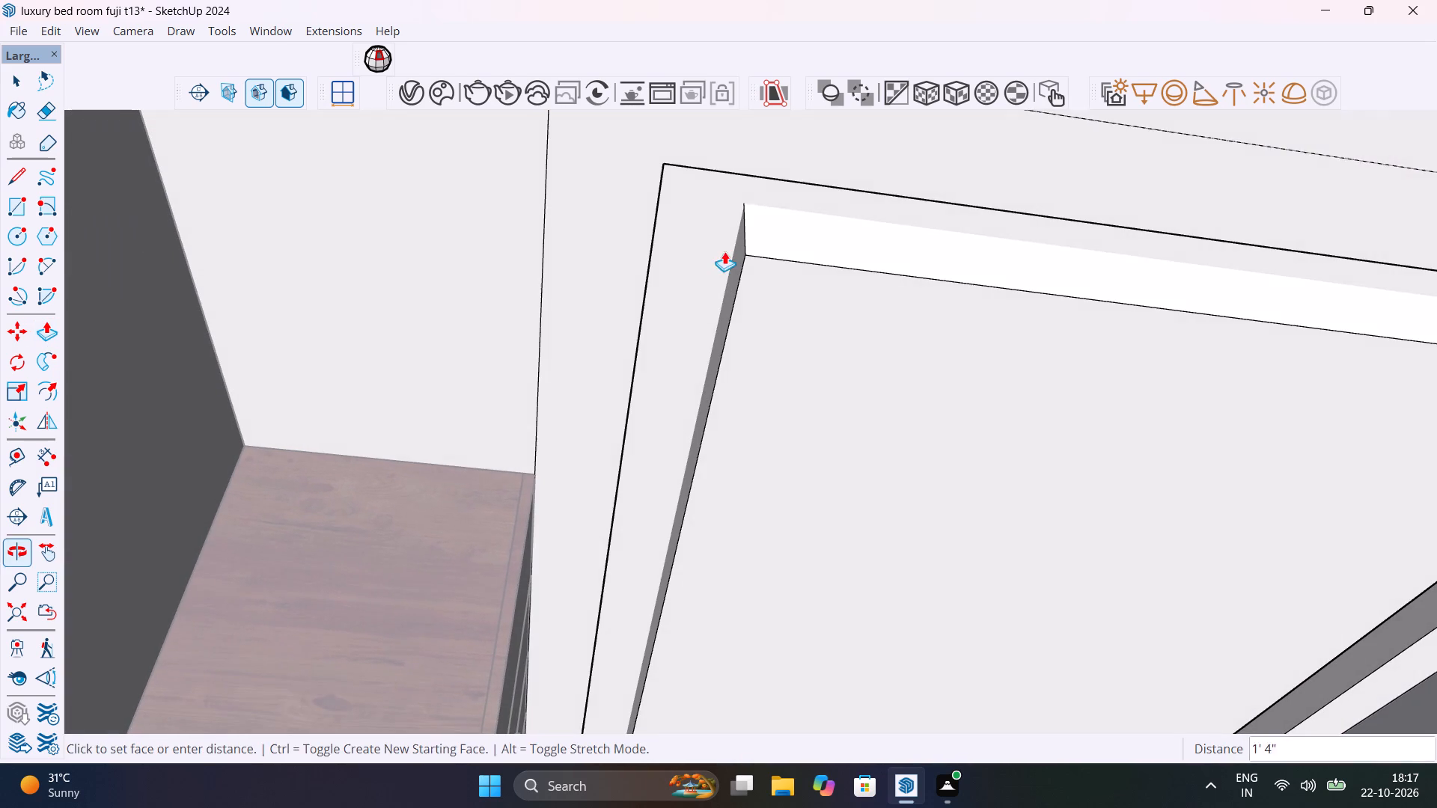
scroll(698, 275, "down", 1)
middle_click_drag(701, 297, 698, 674)
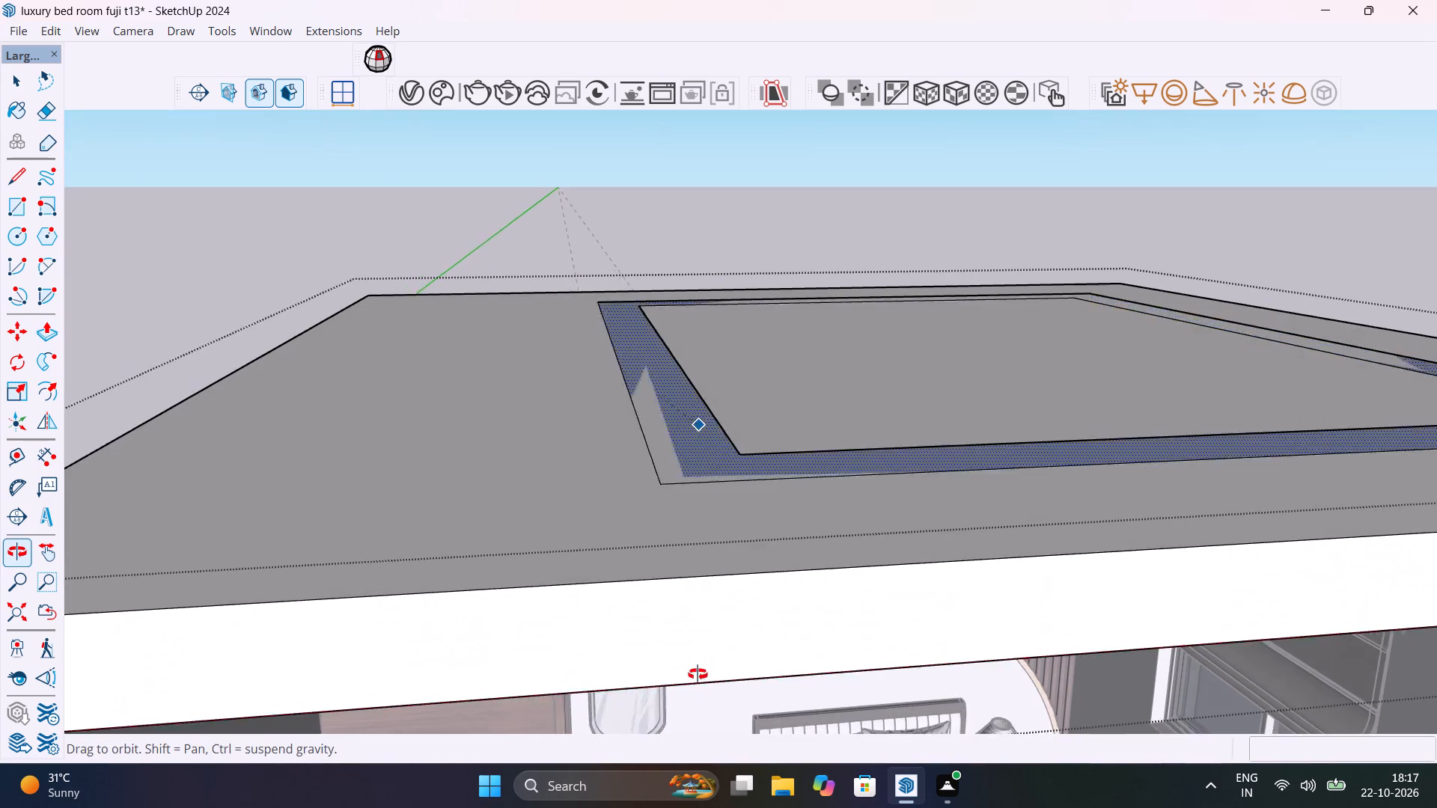
middle_click_drag(698, 674, 654, 465)
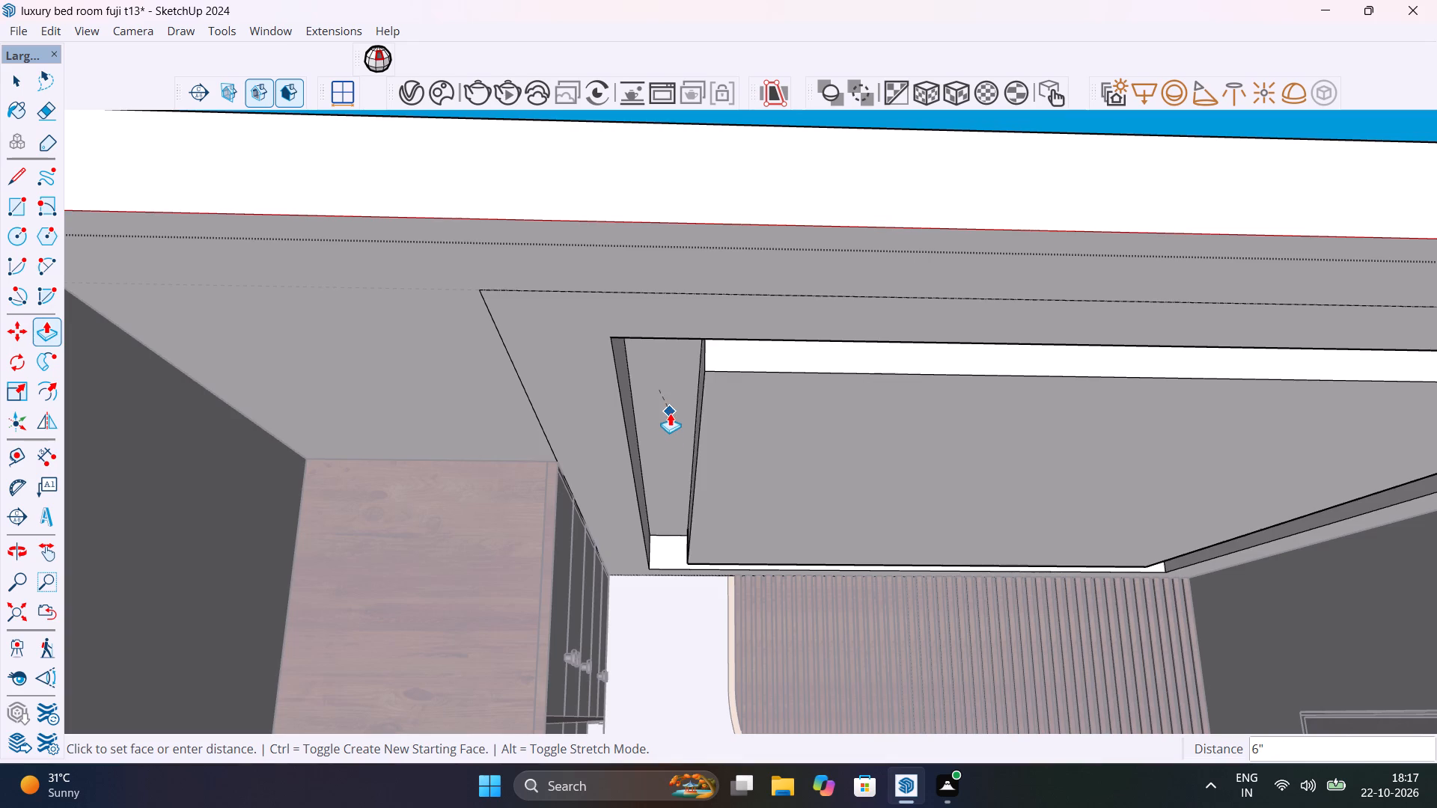
scroll(671, 432, "up", 4)
left_click(671, 397)
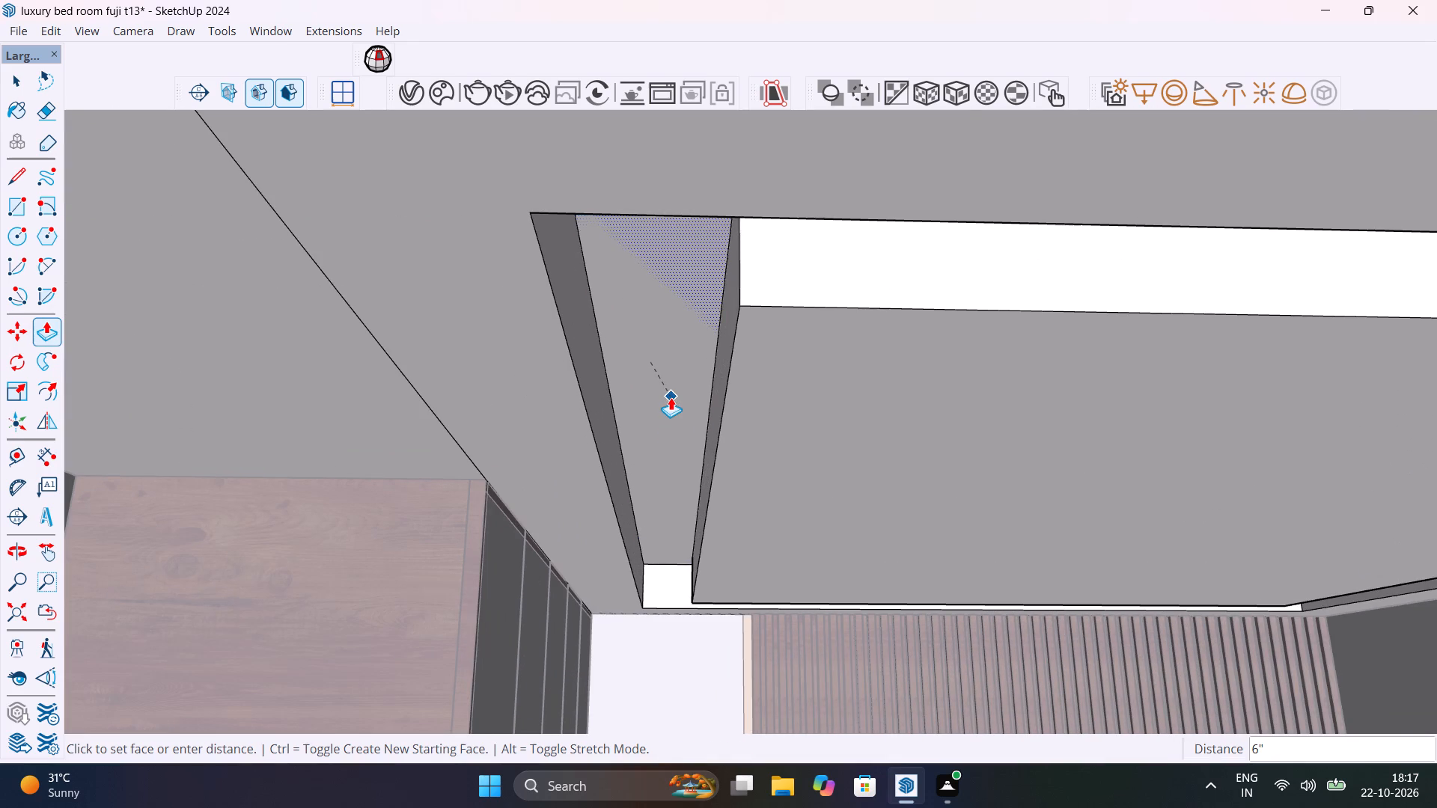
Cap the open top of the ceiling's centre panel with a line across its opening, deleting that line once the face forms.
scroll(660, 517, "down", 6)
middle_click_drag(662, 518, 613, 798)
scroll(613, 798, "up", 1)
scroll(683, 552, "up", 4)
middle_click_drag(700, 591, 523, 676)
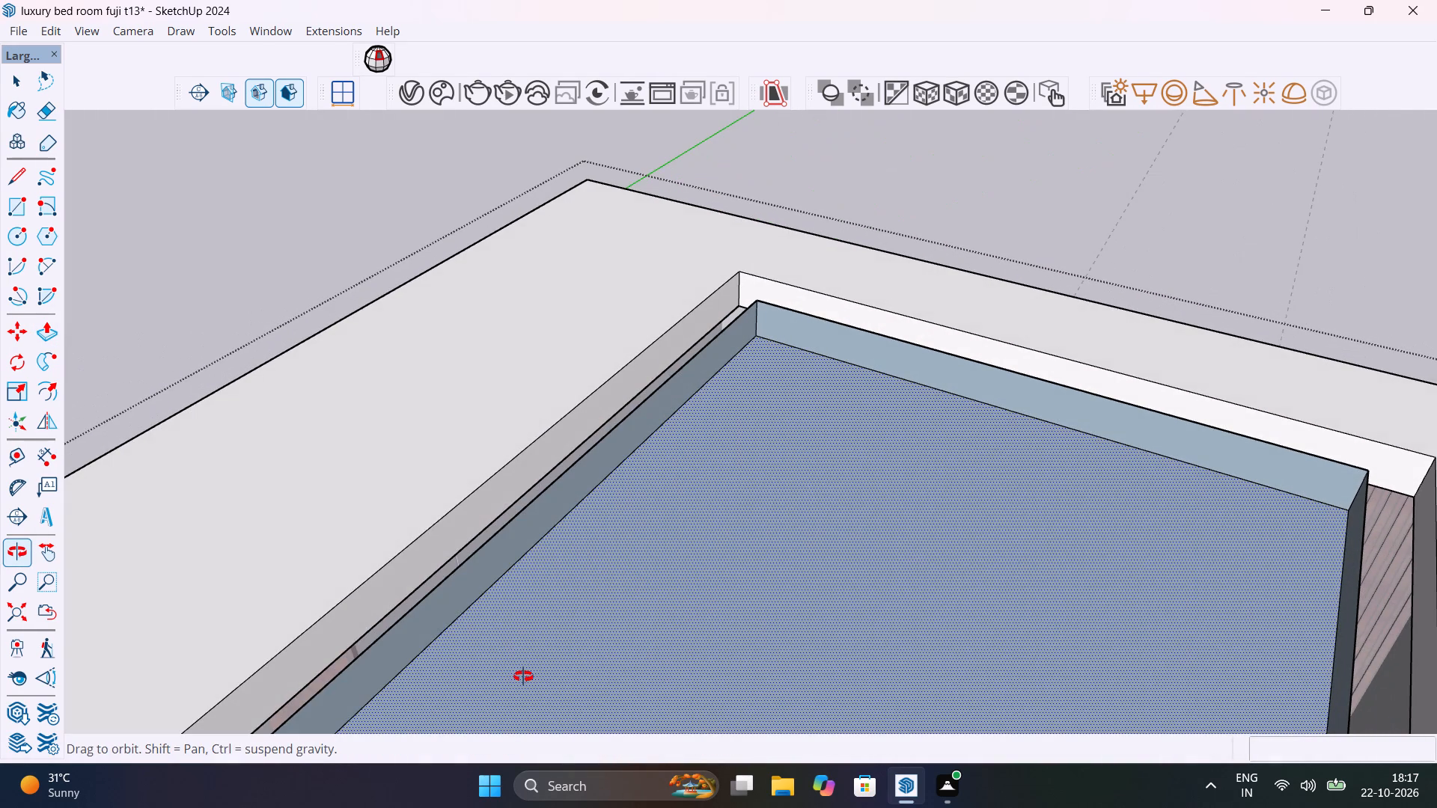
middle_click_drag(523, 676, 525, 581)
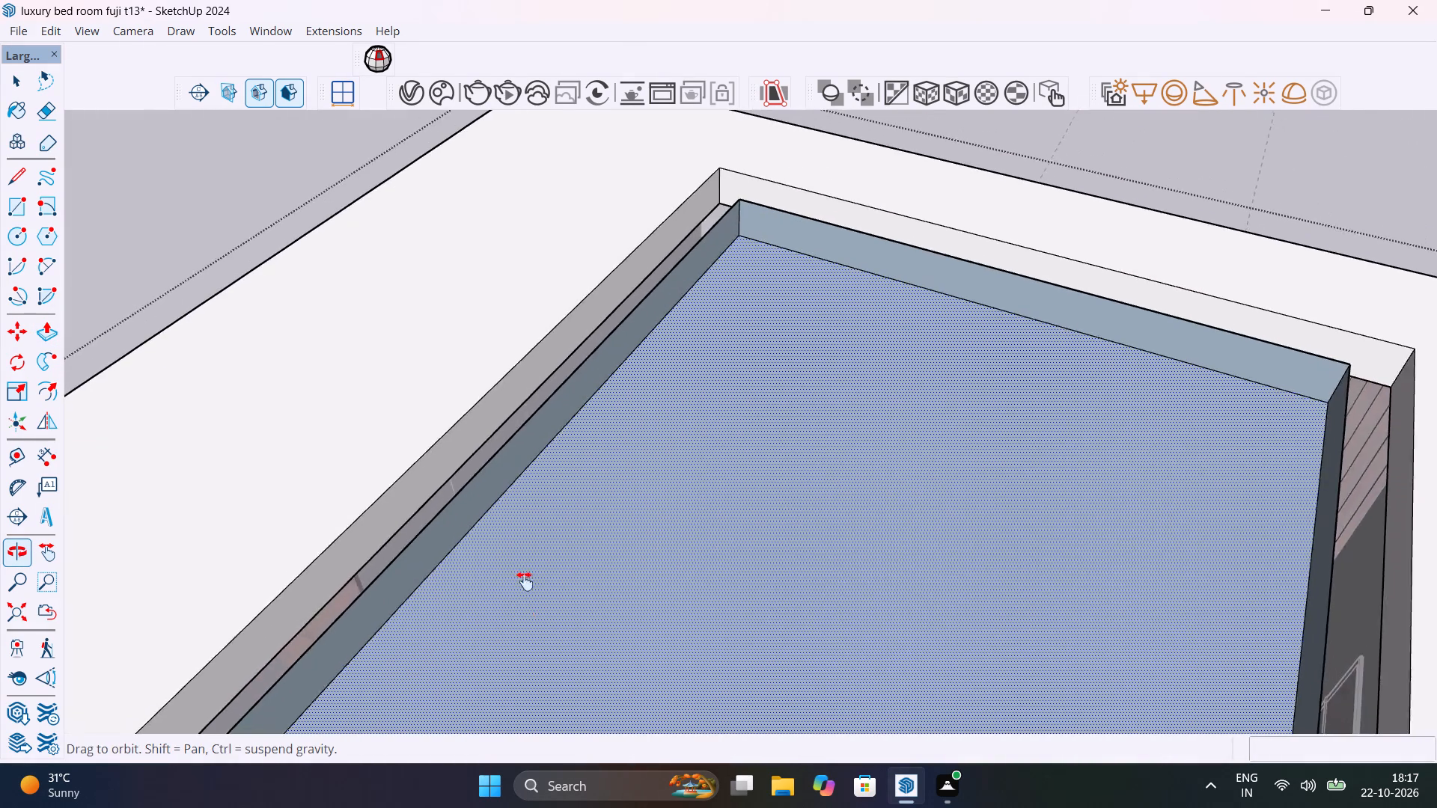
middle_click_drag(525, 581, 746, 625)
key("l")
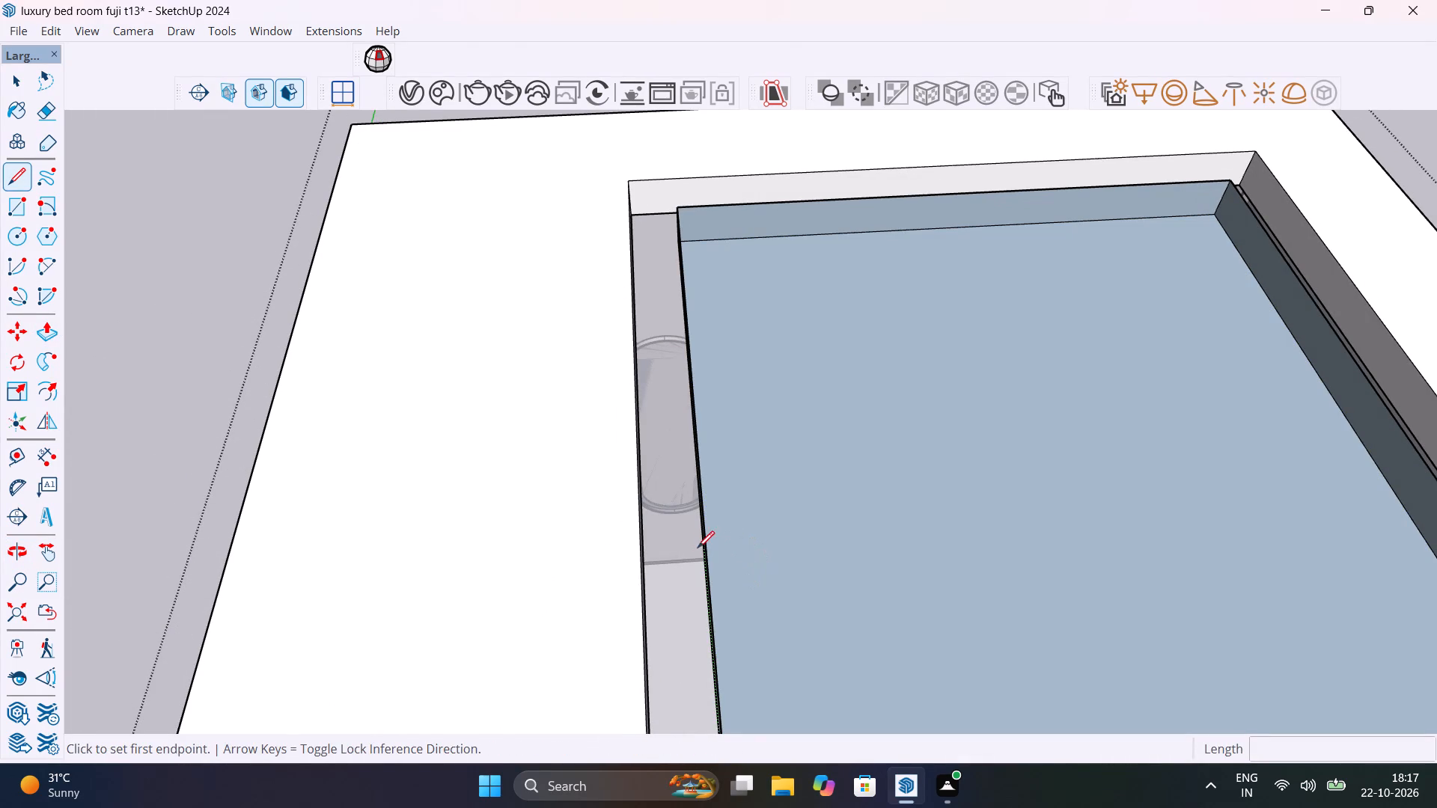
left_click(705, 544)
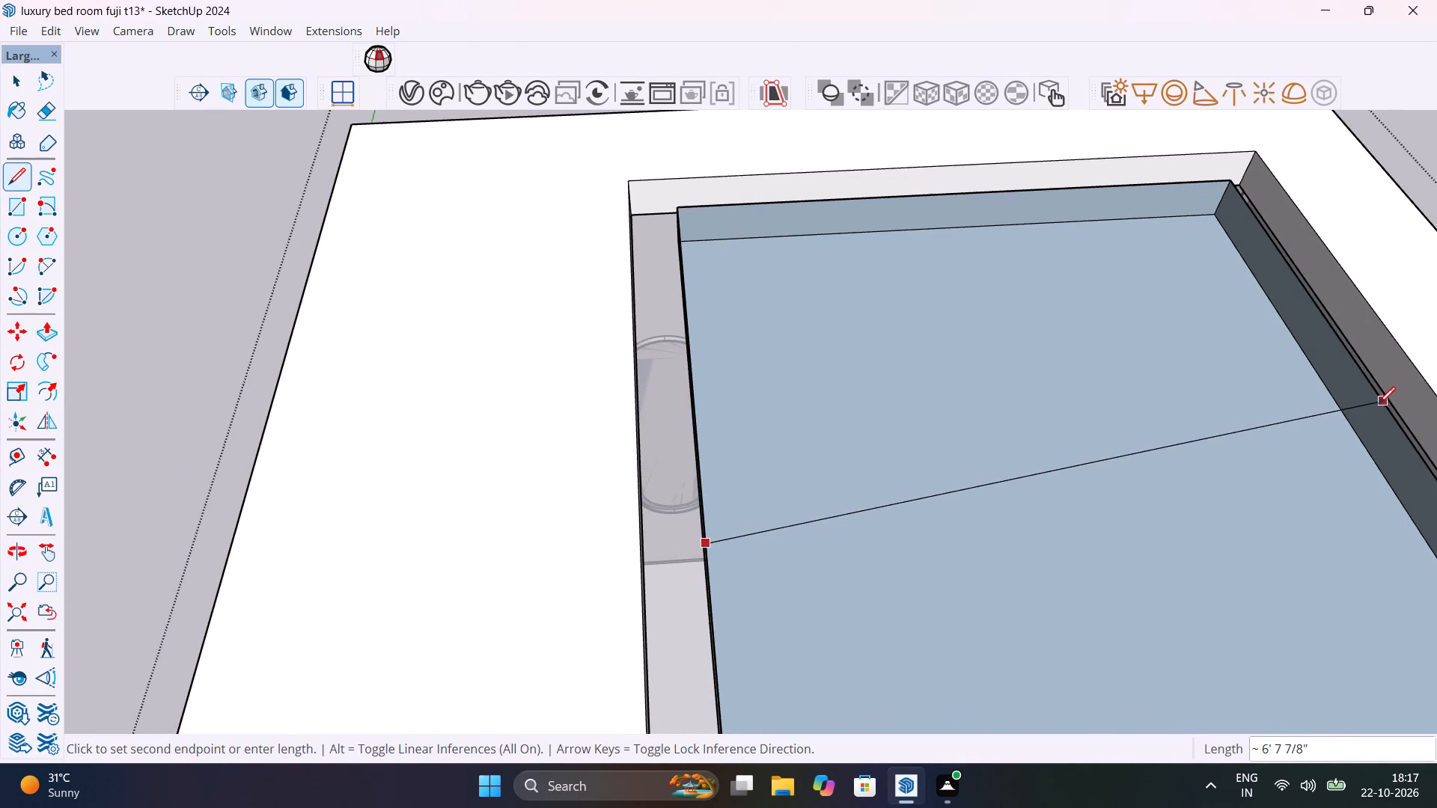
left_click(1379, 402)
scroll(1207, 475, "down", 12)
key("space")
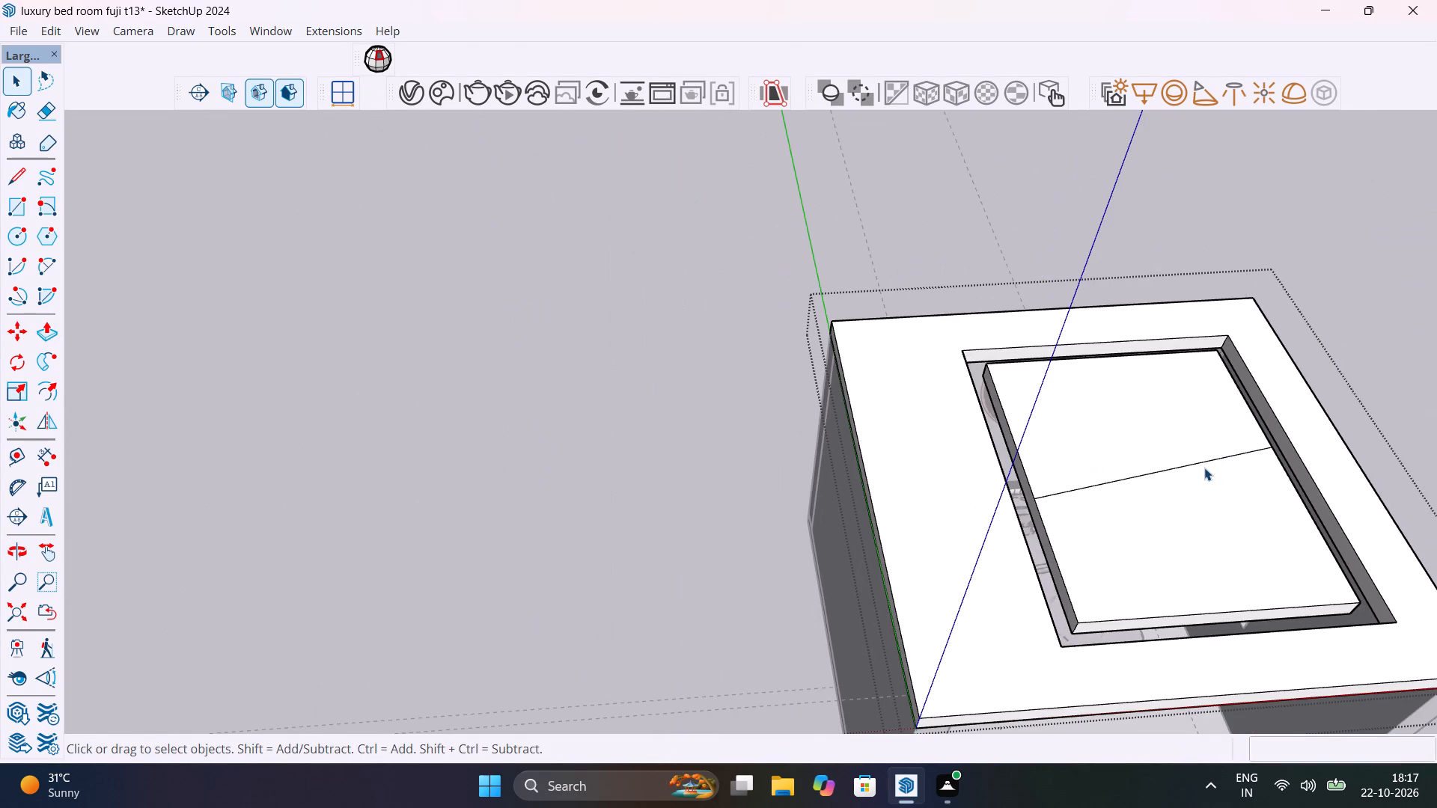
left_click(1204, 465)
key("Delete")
Examine the ceiling recess and capped centre panel from above, below and the room's open front, outside group editing.
scroll(1209, 527, "down", 5)
middle_click_drag(1231, 548, 829, 477)
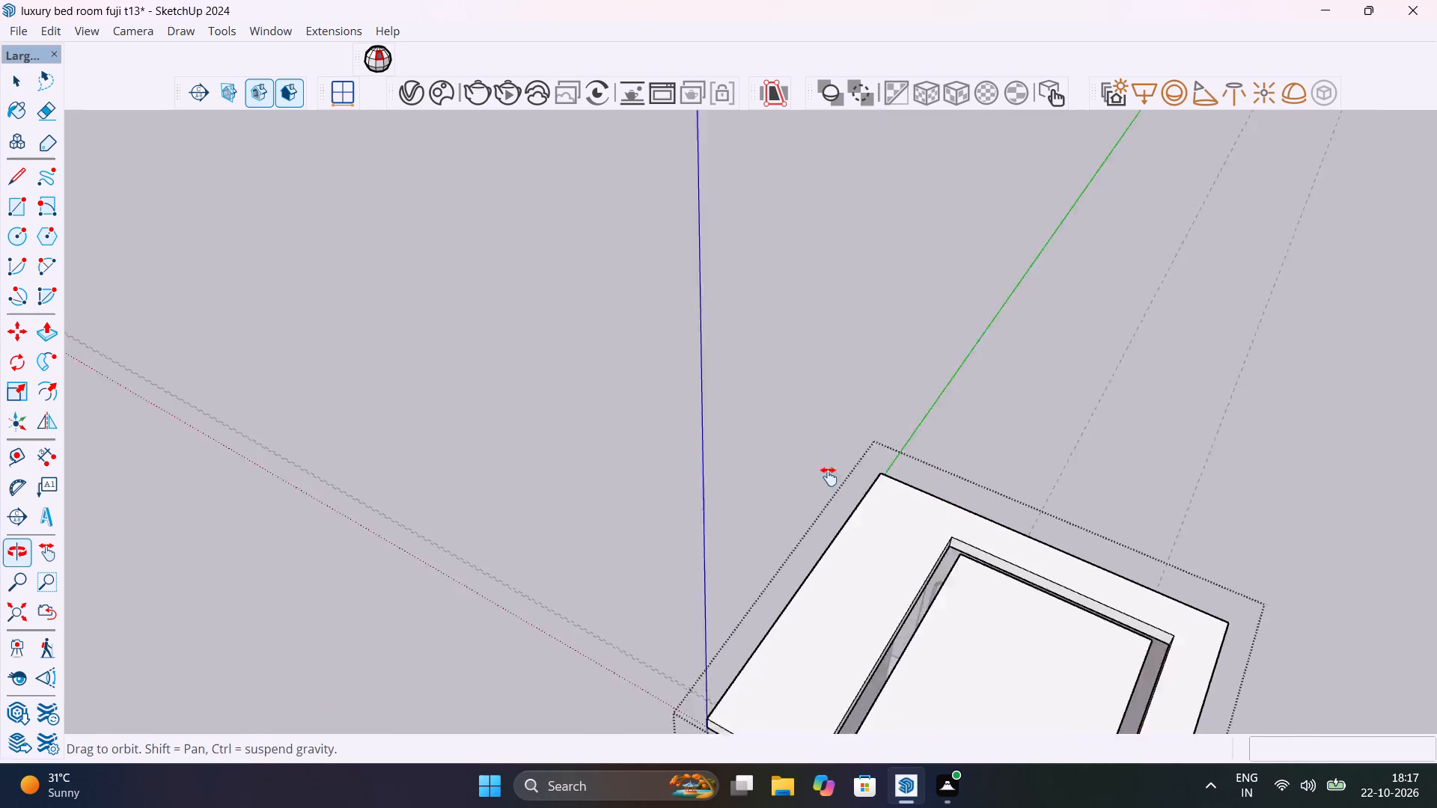
middle_click_drag(829, 477, 650, 432)
middle_click_drag(539, 626, 793, 417)
scroll(793, 418, "up", 1)
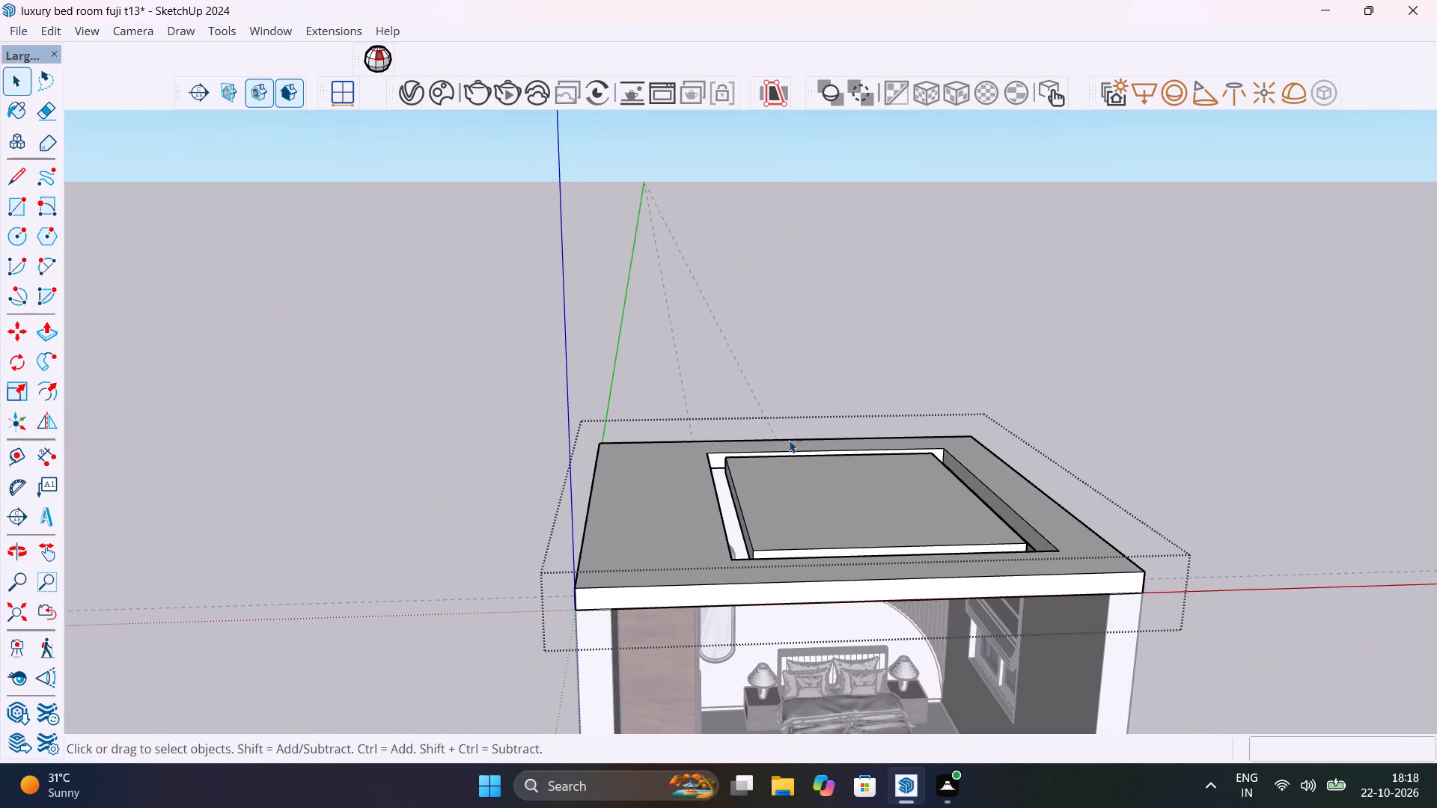
middle_click_drag(686, 572, 662, 405)
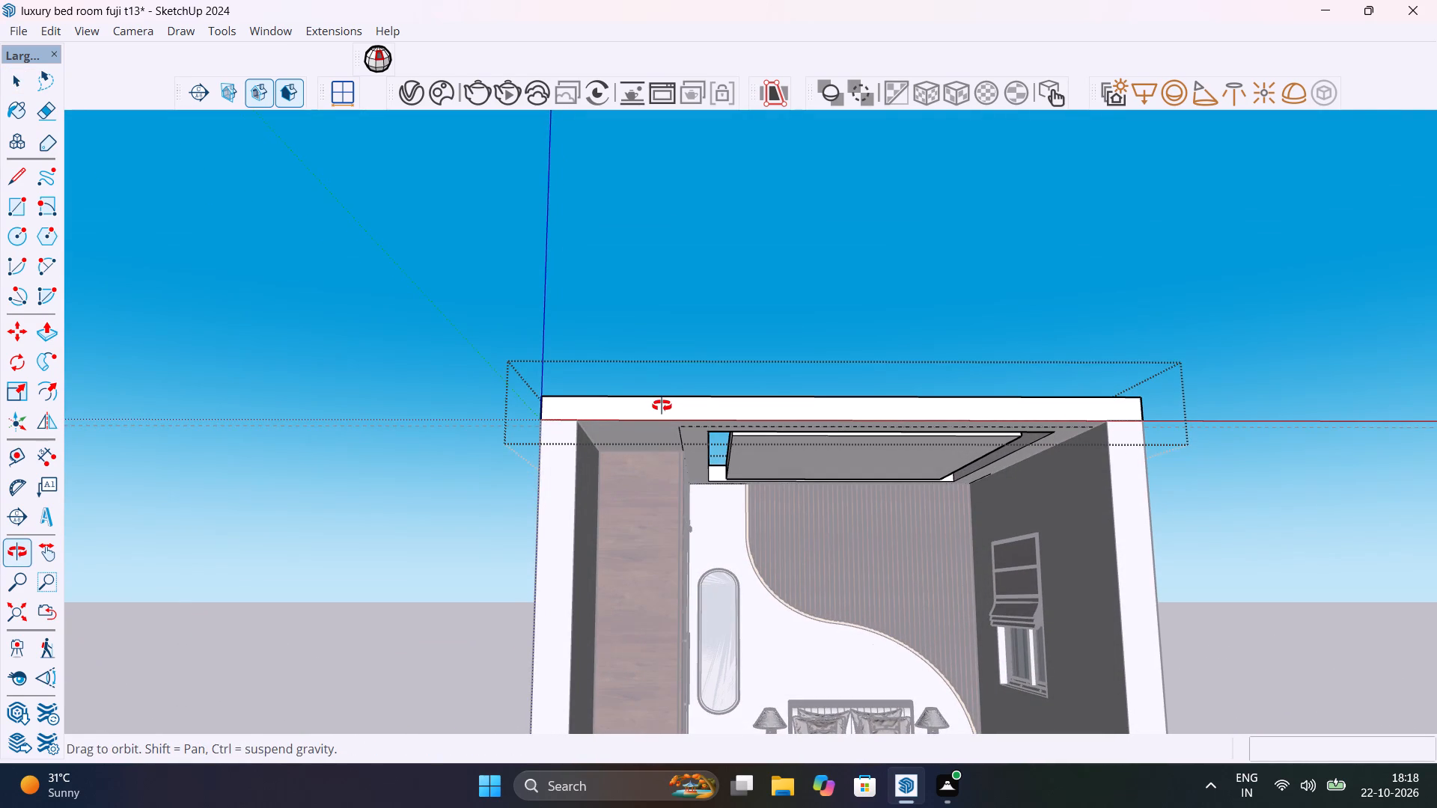
middle_click_drag(662, 405, 722, 423)
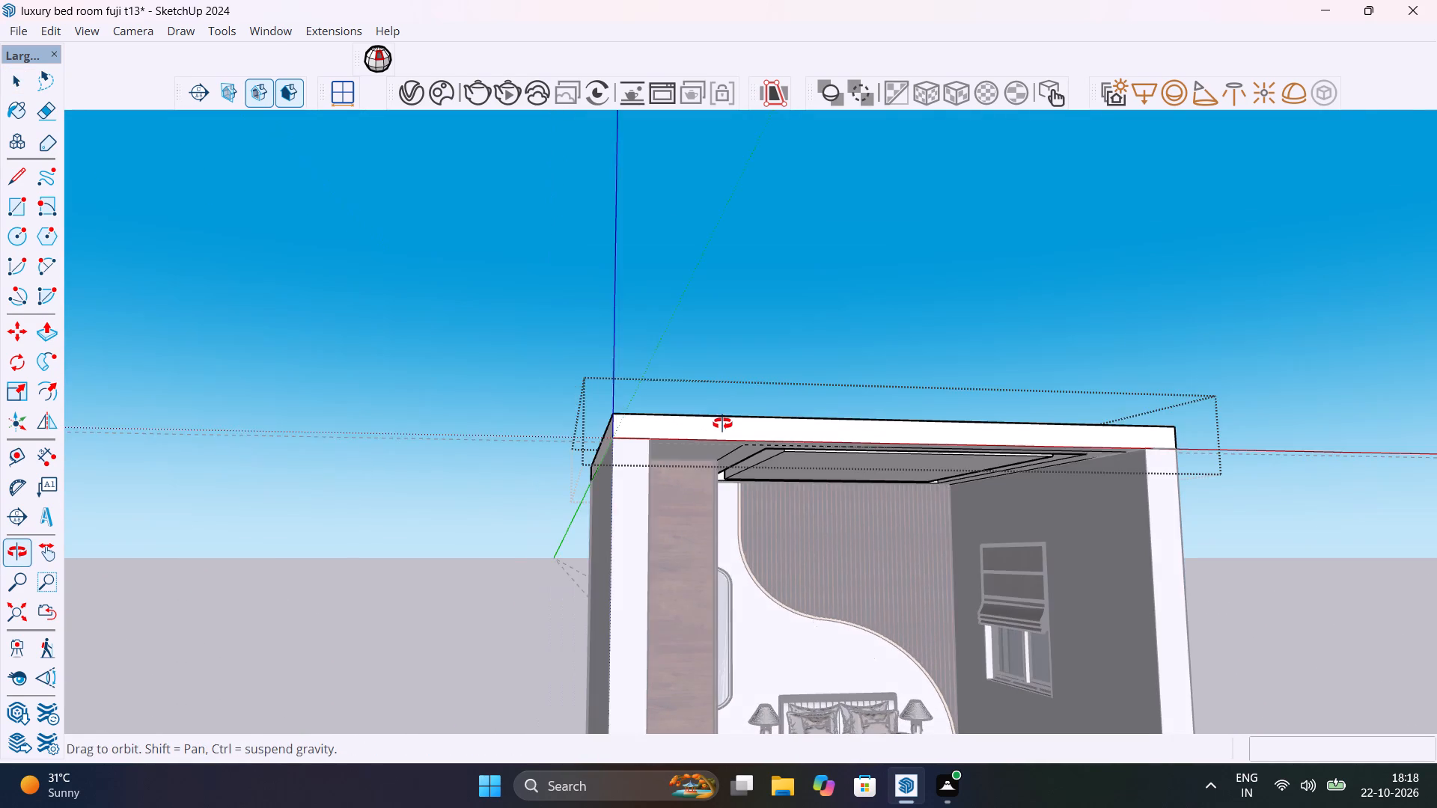
middle_click_drag(722, 423, 803, 586)
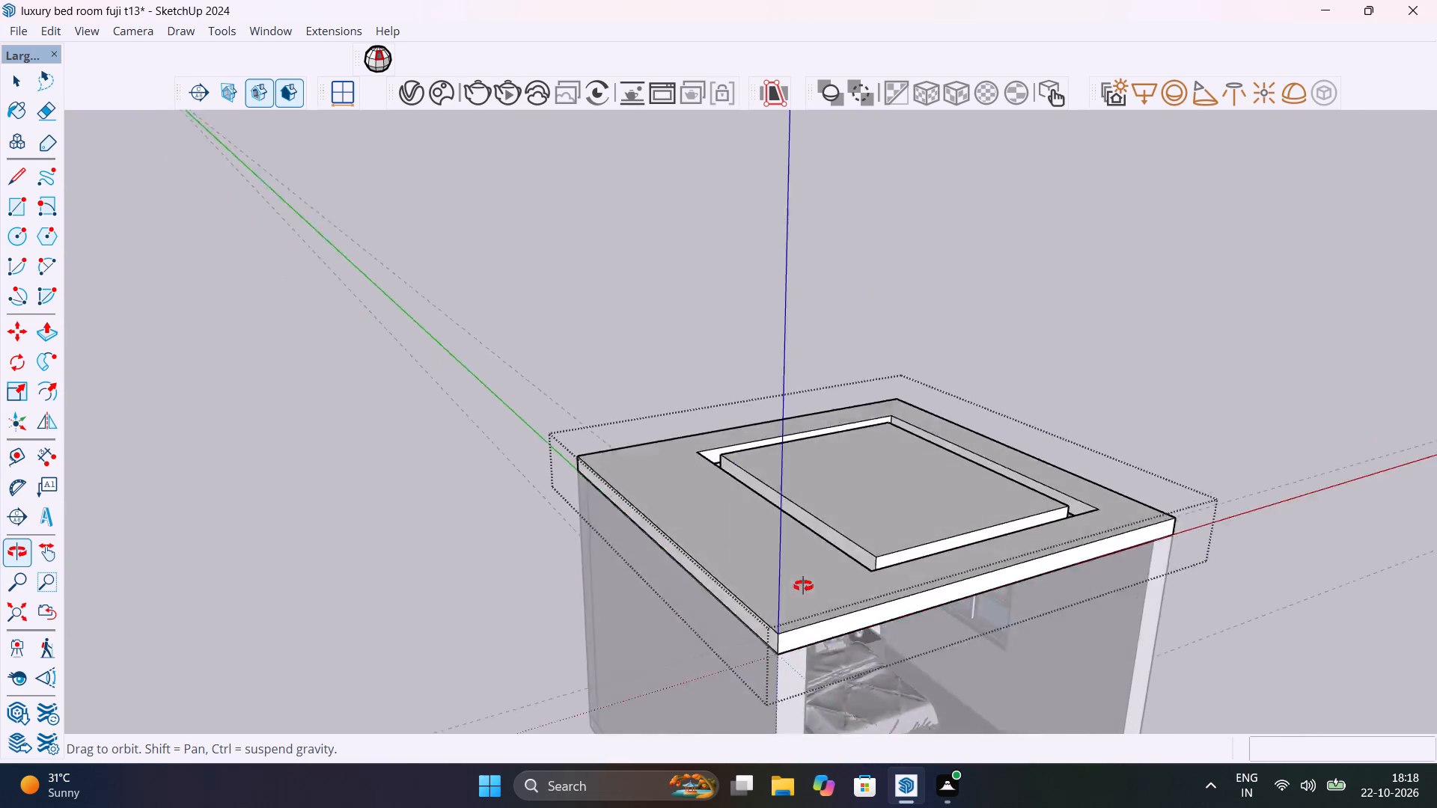
middle_click_drag(803, 586, 249, 669)
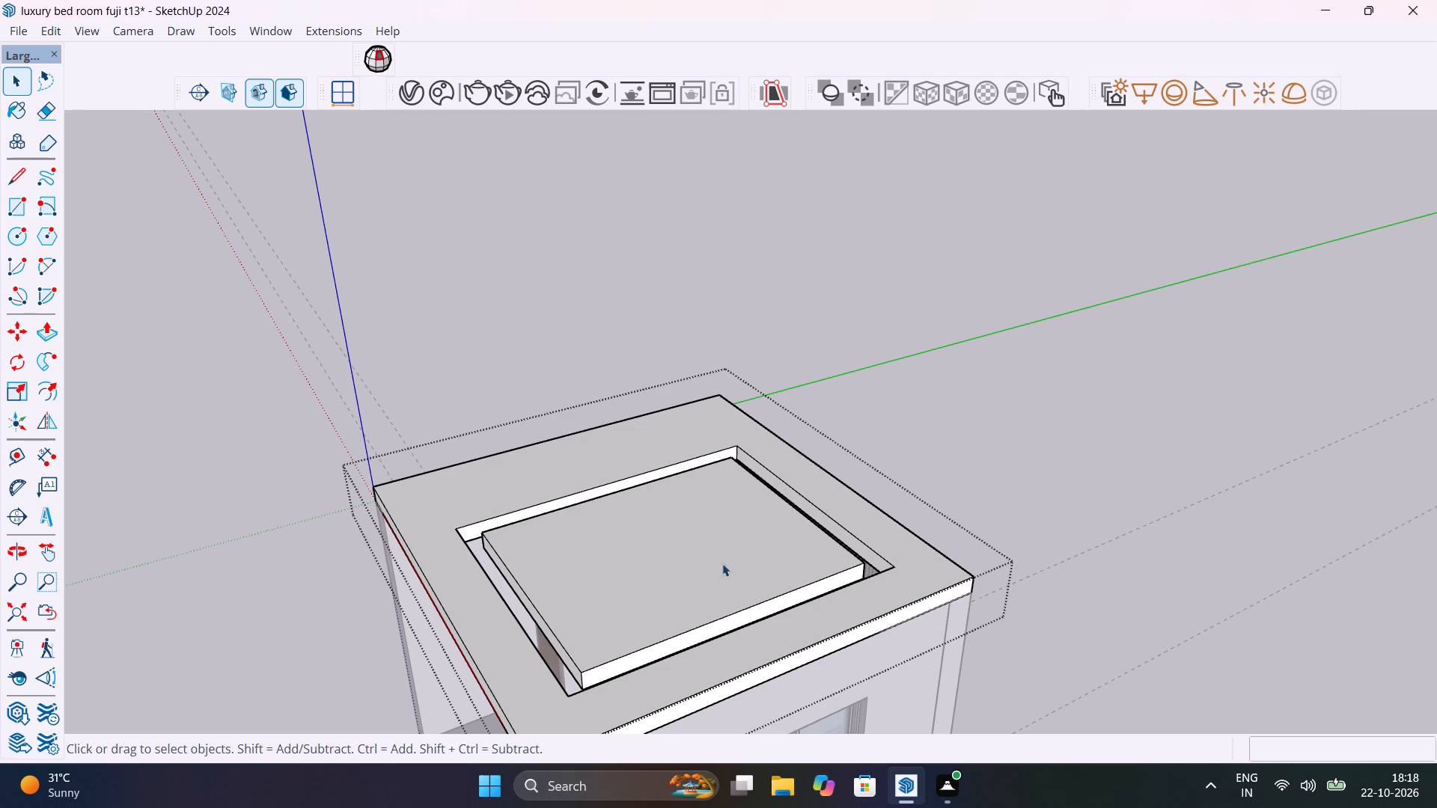
left_click(906, 444)
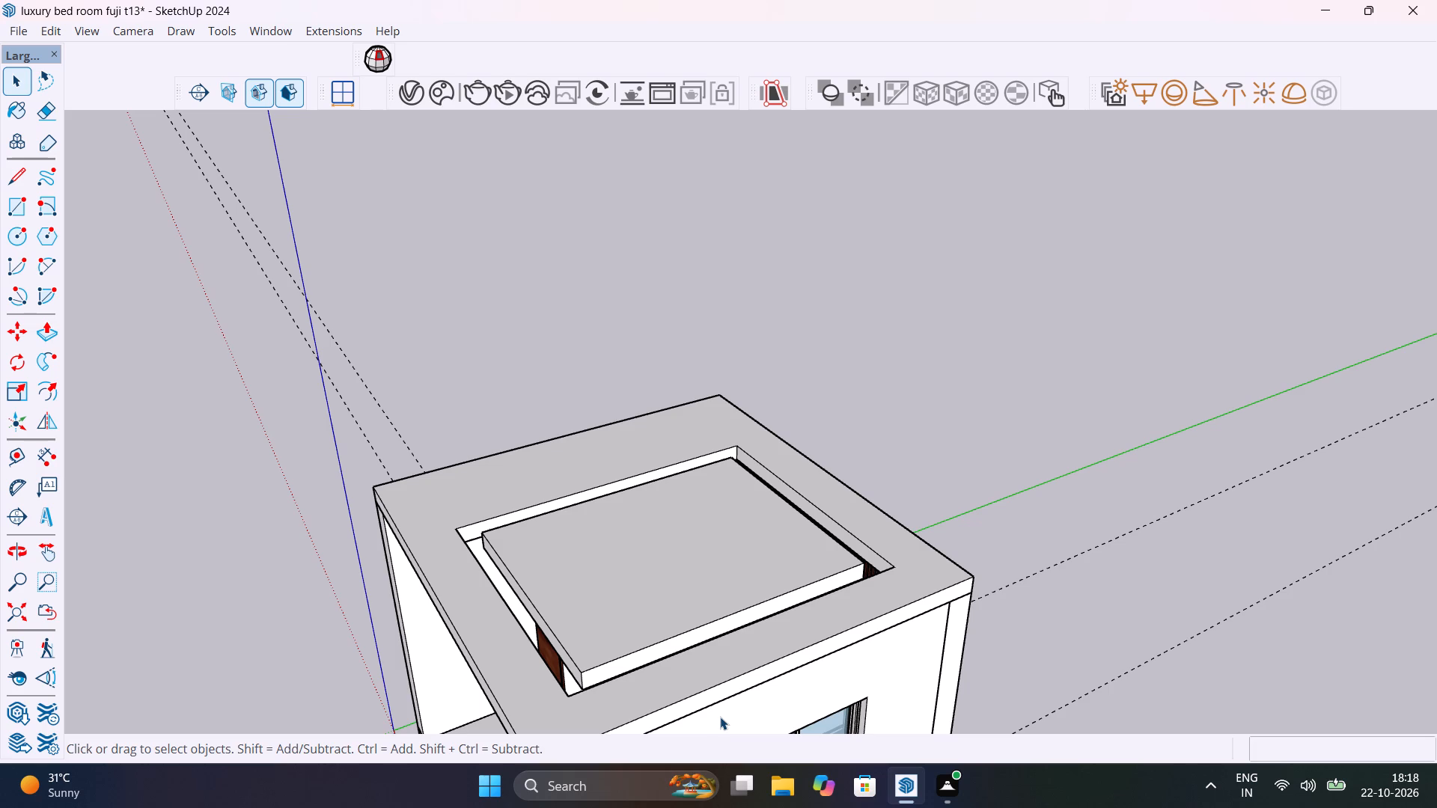
scroll(679, 602, "down", 5)
middle_click_drag(729, 638, 823, 532)
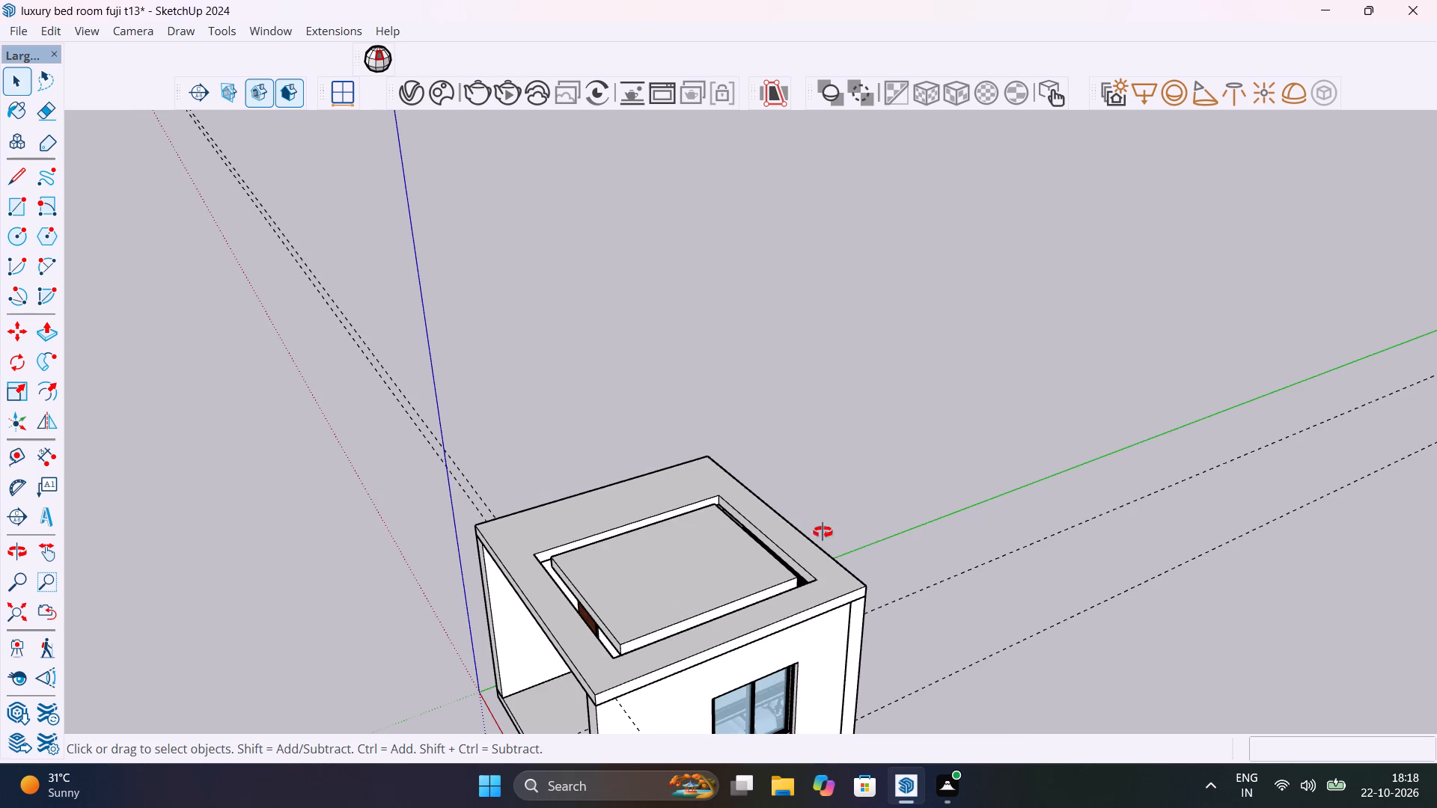
middle_click_drag(823, 532, 1197, 445)
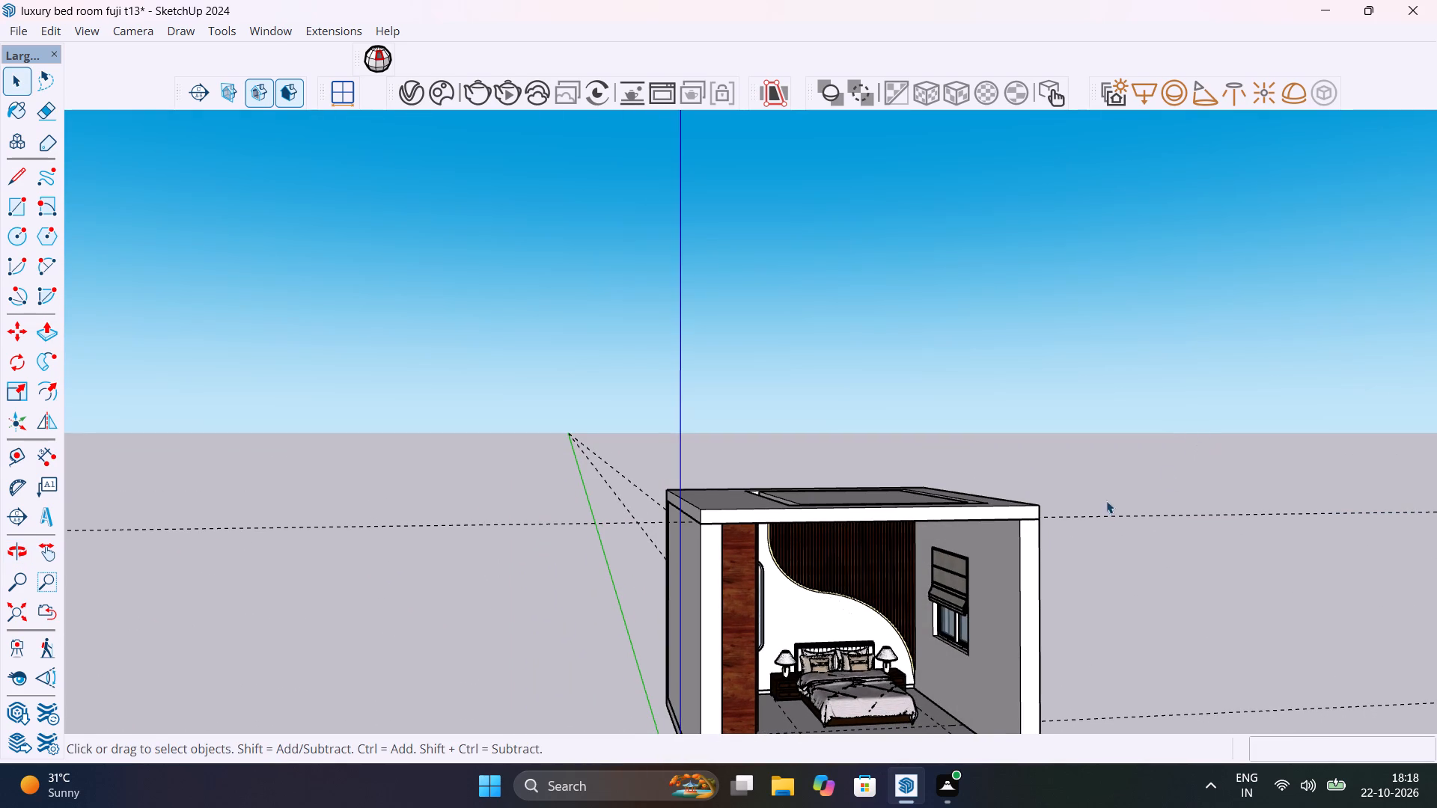
Undo the centre-panel cap and the channel push until only the nested outlines remain on the ceiling's underside.
key("ctrl+z")
key("ctrl+z")
key("ctrl+z")
key("ctrl+z")
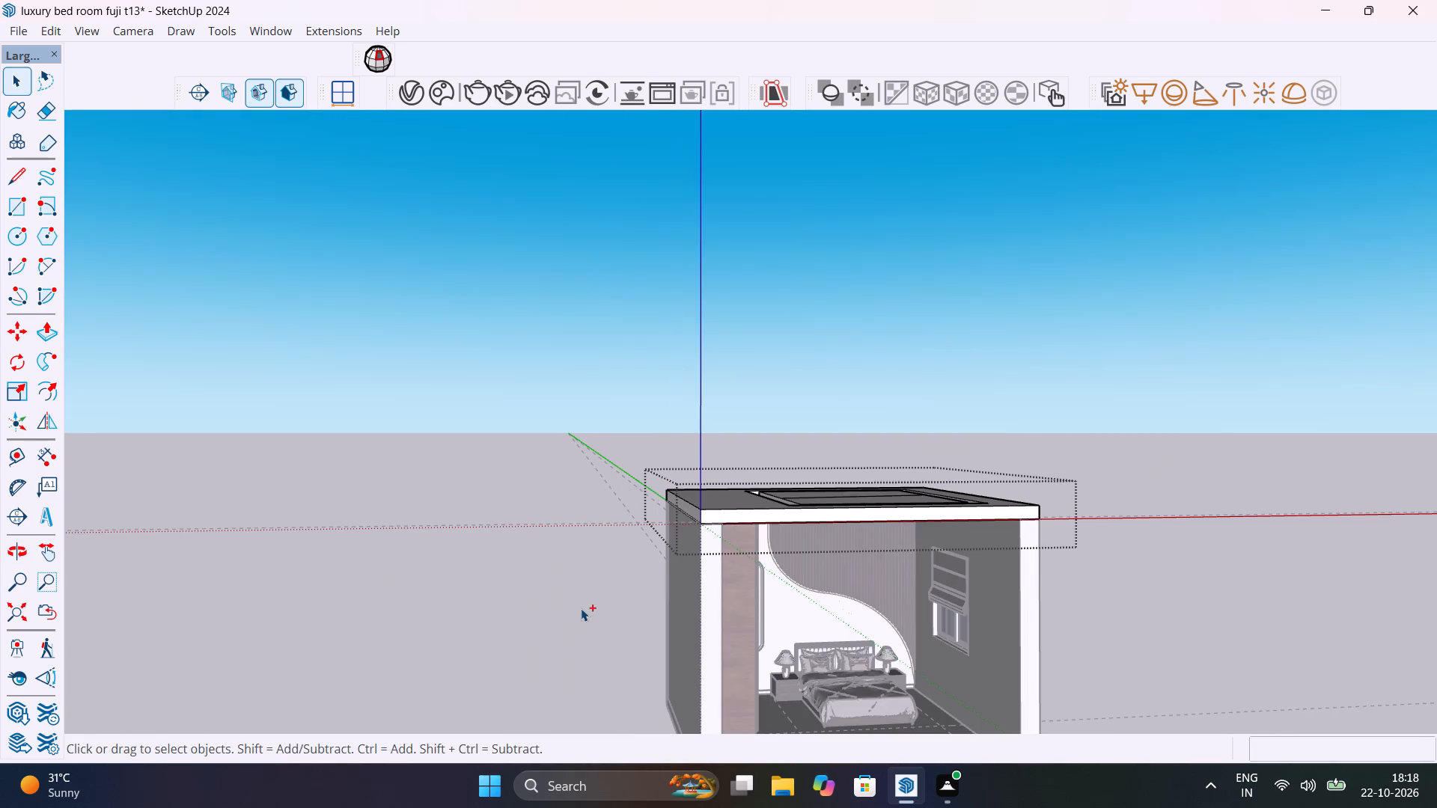
key("ctrl+z")
key("ctrl+z")
key("ctrl+z")
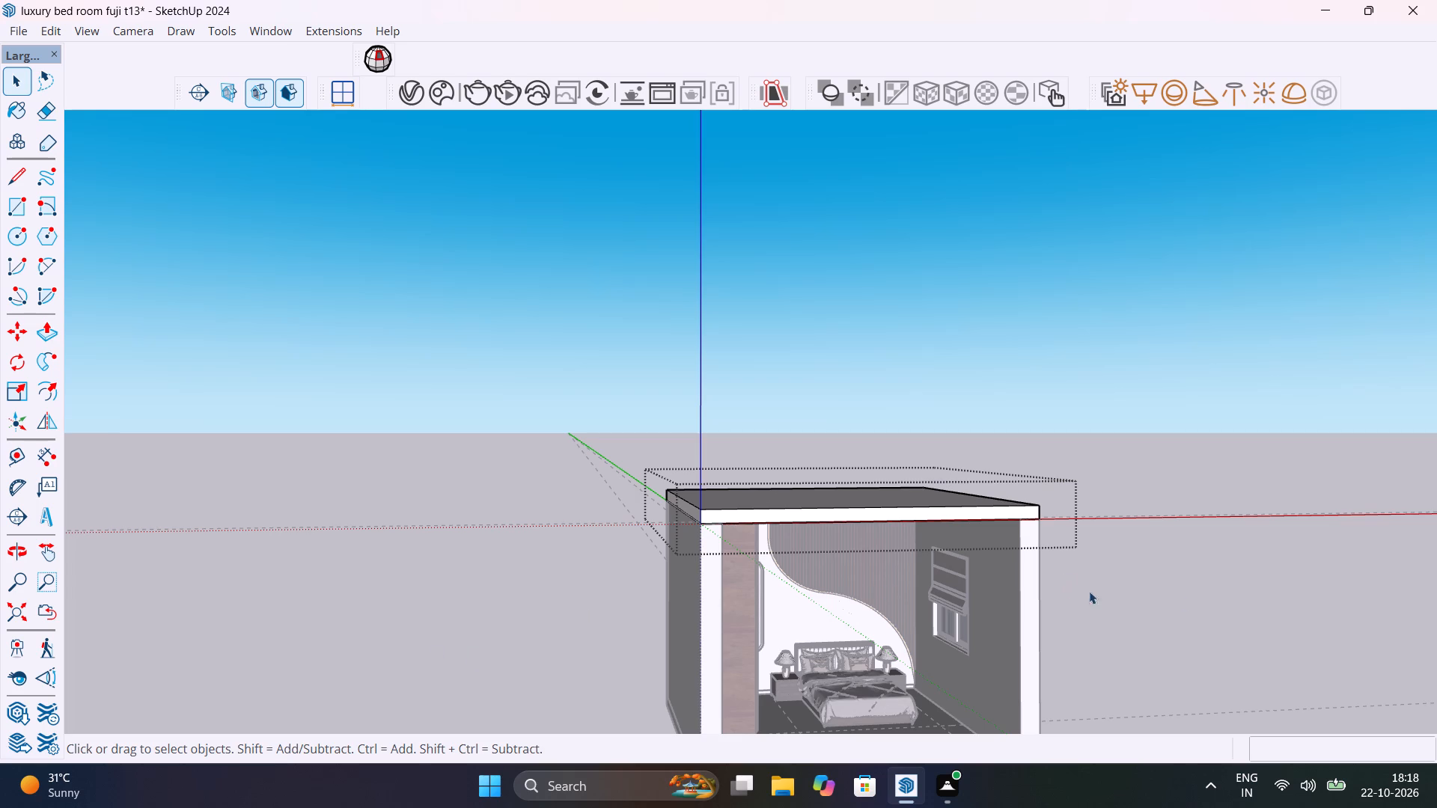
key("space")
left_click(1189, 588)
Undo the nested rectangle outlines on the ceiling's underside, back to the plain ceiling slab outside group editing.
middle_click_drag(977, 582, 847, 352)
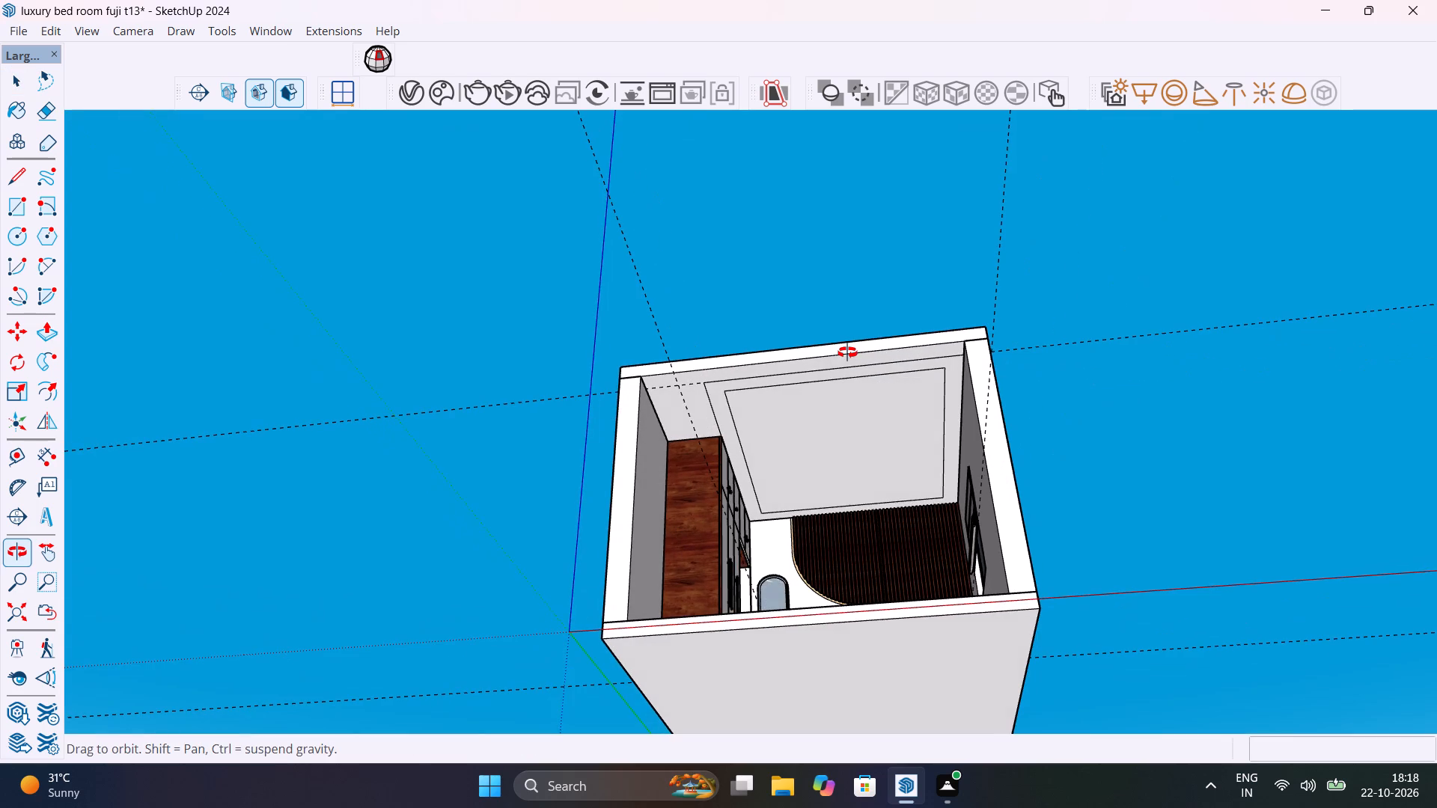
middle_click_drag(847, 352, 902, 537)
middle_click_drag(897, 501, 882, 396)
key("ctrl+z")
key("ctrl+z")
key("ctrl+z")
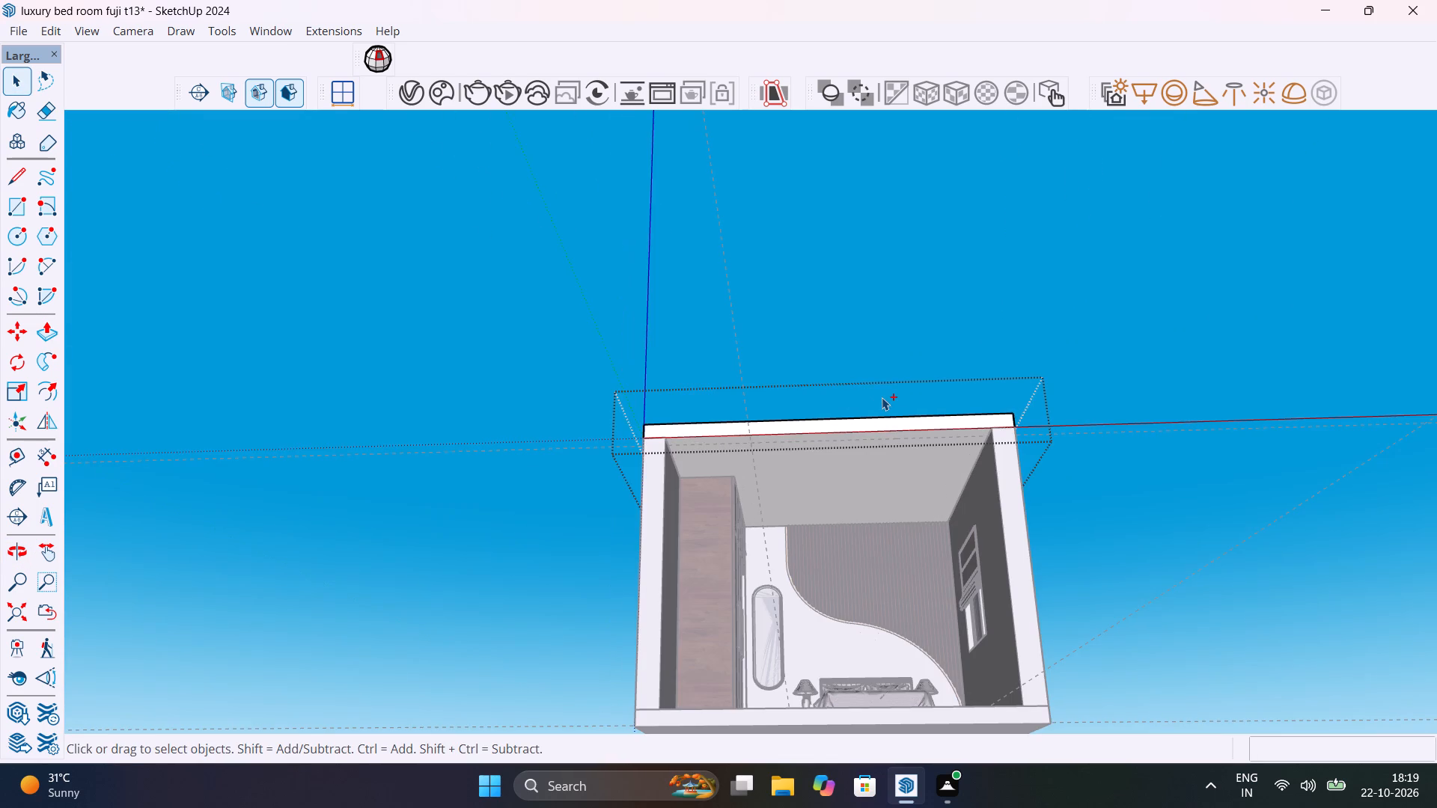
key("ctrl+z")
key("space")
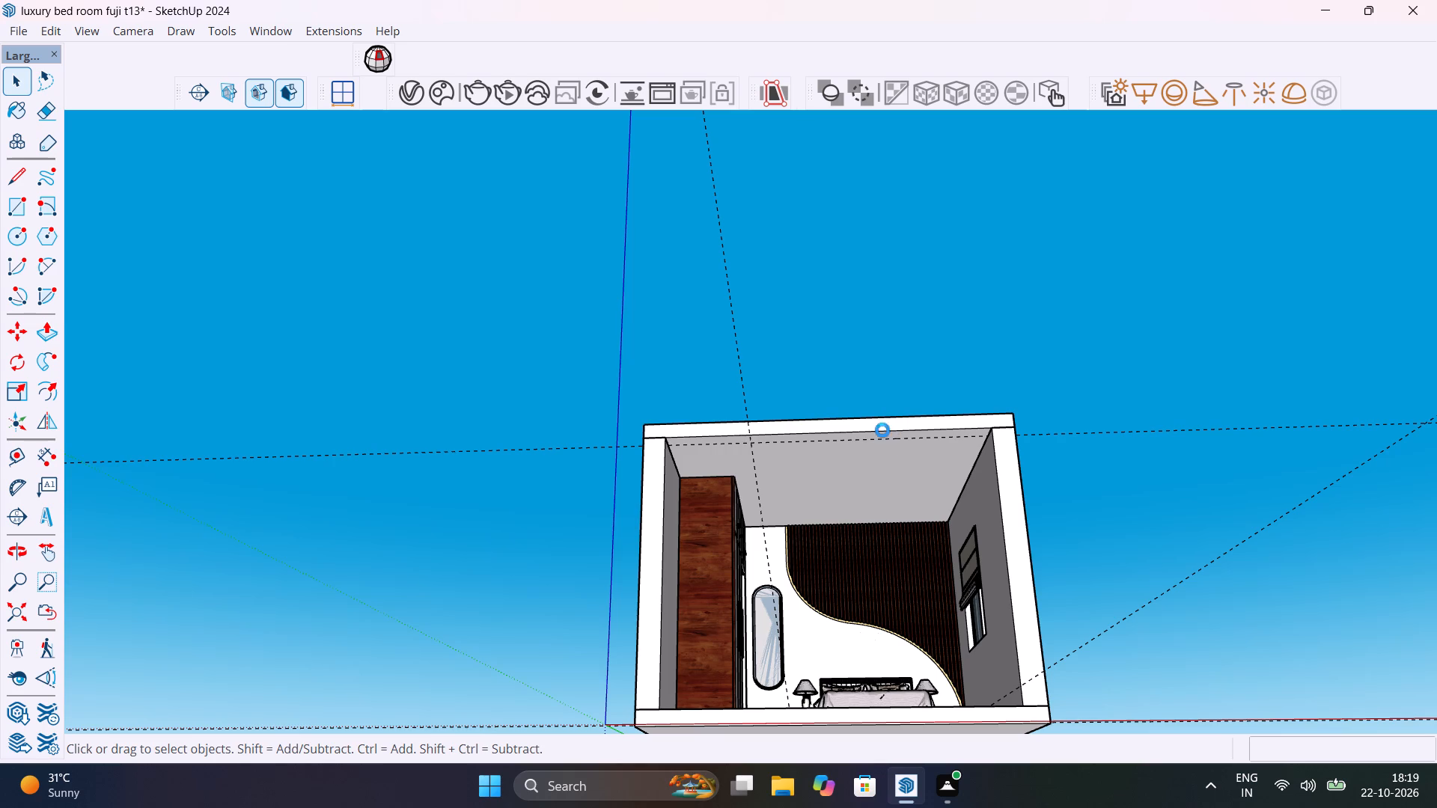
Copy the ceiling slab group straight up so the copy sits directly on top of the original slab.
middle_click_drag(887, 438, 913, 512)
scroll(913, 512, "up", 1)
middle_click_drag(727, 436, 783, 595)
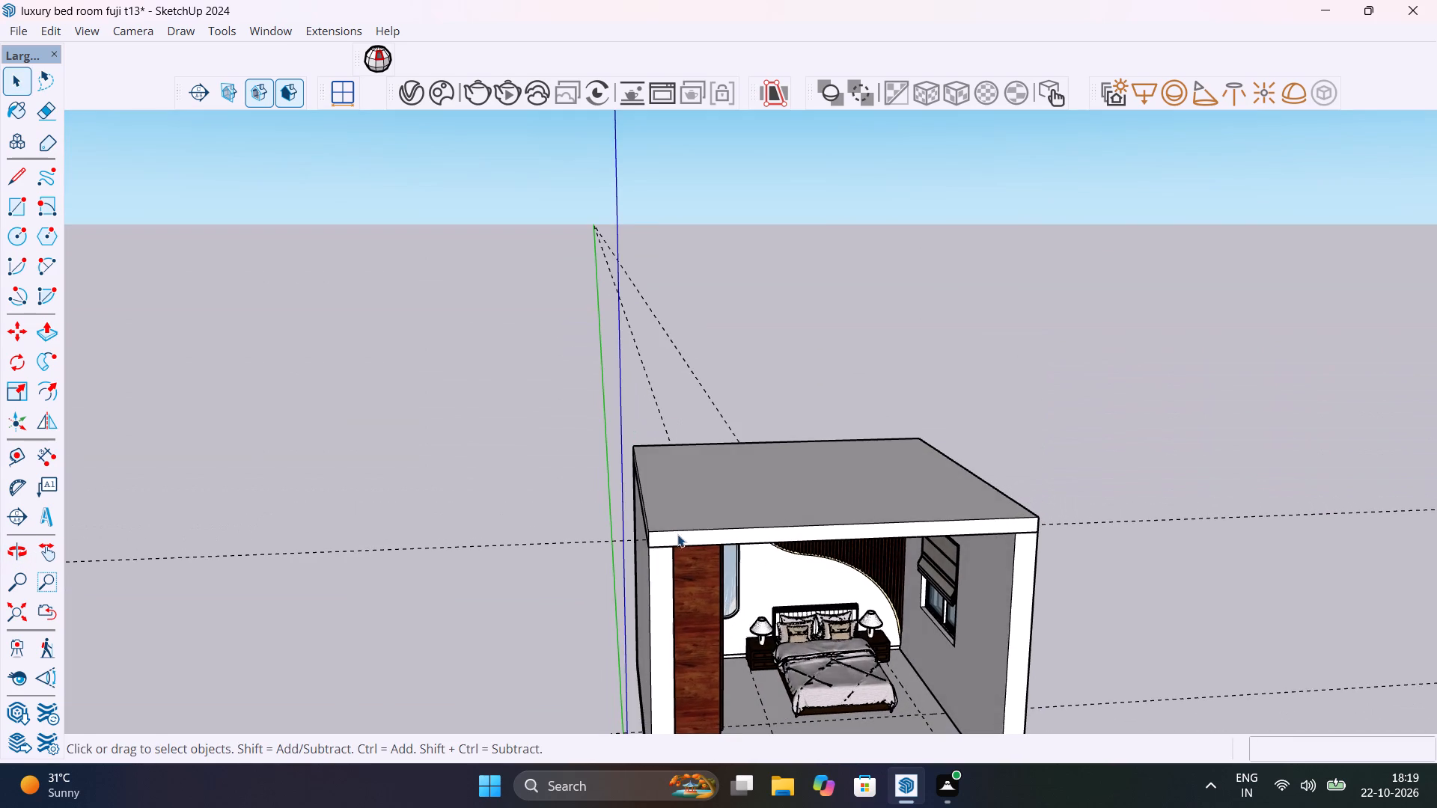
scroll(675, 532, "up", 12)
left_click(681, 544)
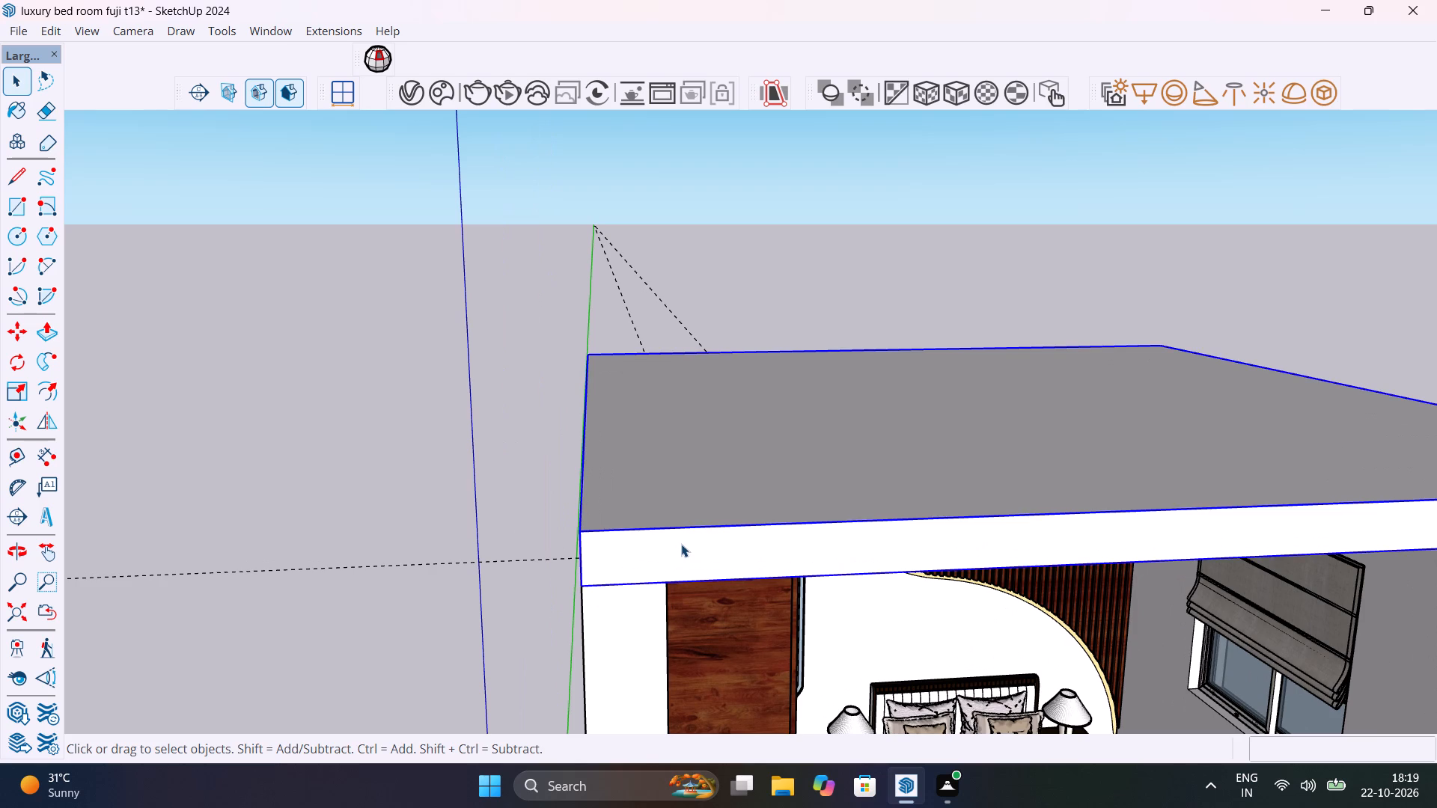
key("m")
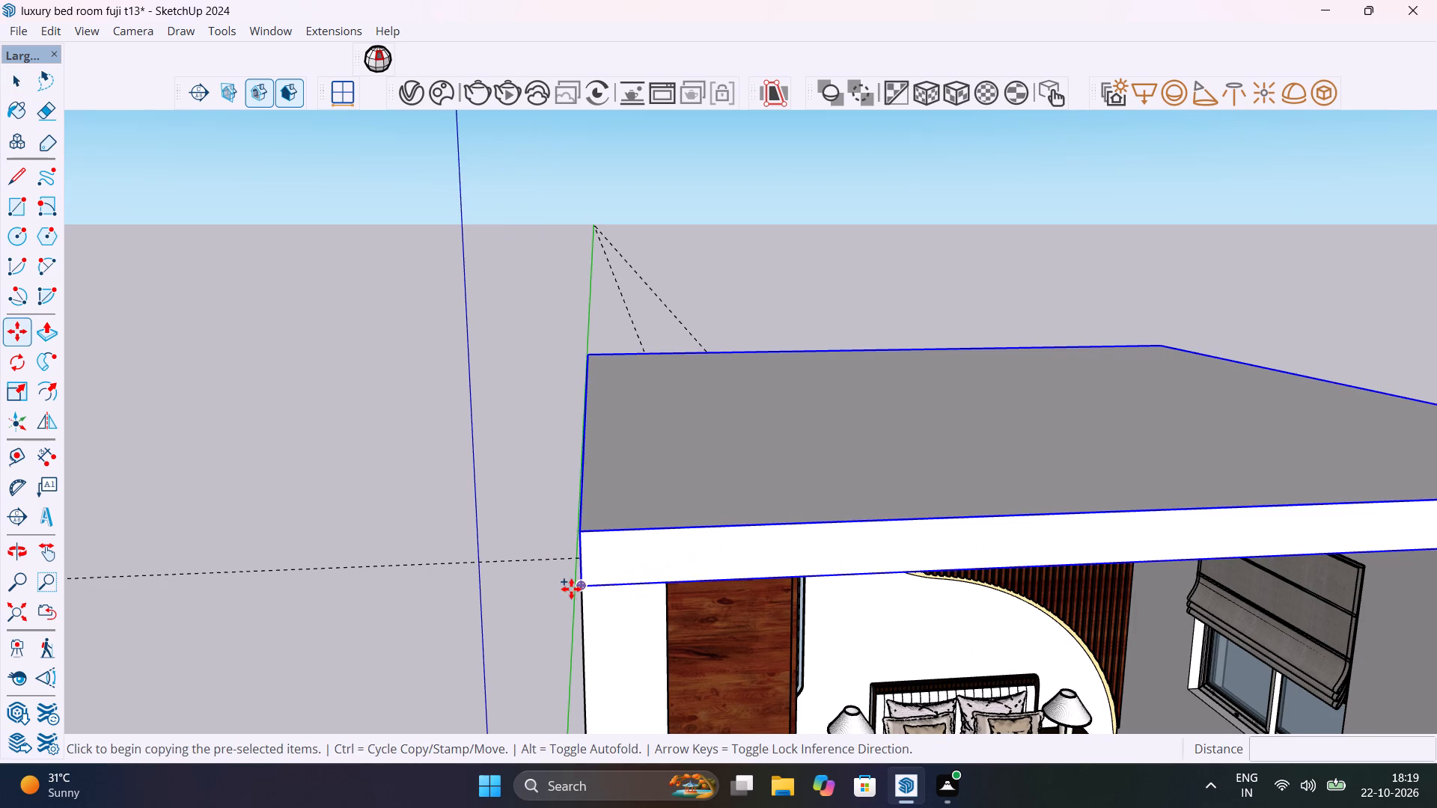
left_click(580, 588)
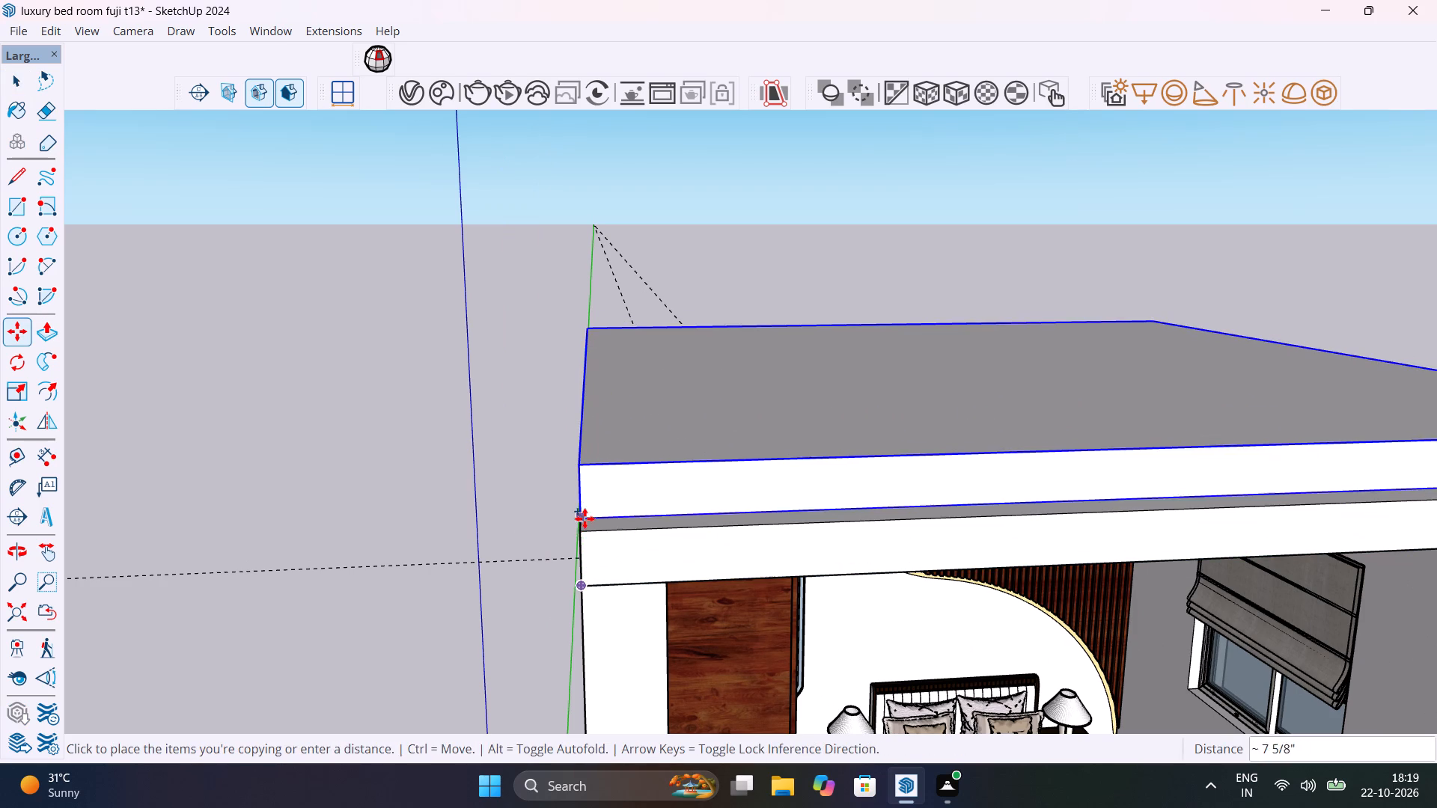
left_click(585, 526)
scroll(688, 583, "down", 5)
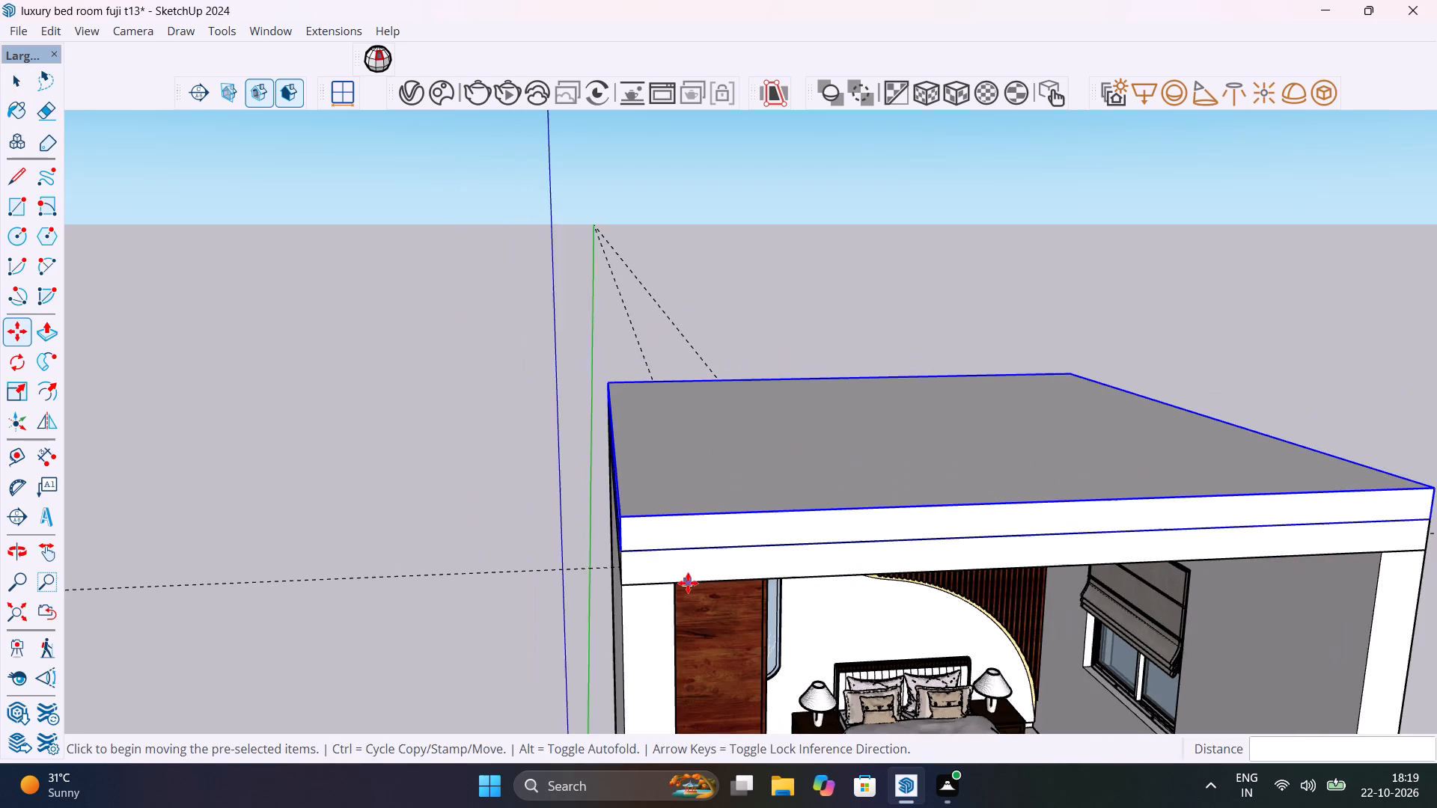
scroll(852, 616, "down", 4)
key("space")
Draw an 8' 11" by 10' 5" rectangle on the ceiling's underside, from the wardrobe's back-wall corner to the guide on the window wall.
middle_click_drag(905, 661, 788, 420)
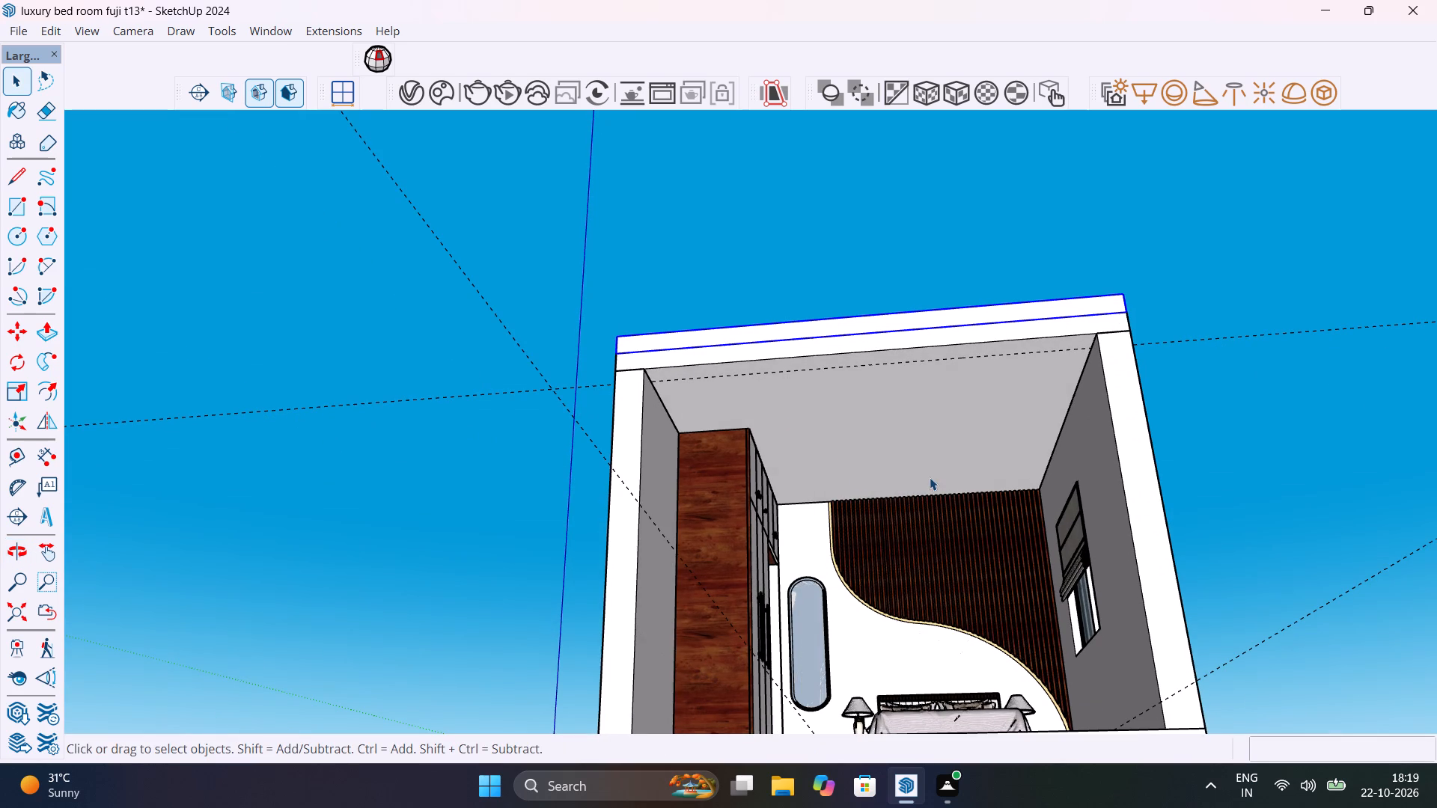
middle_click_drag(925, 471, 936, 509, "shift")
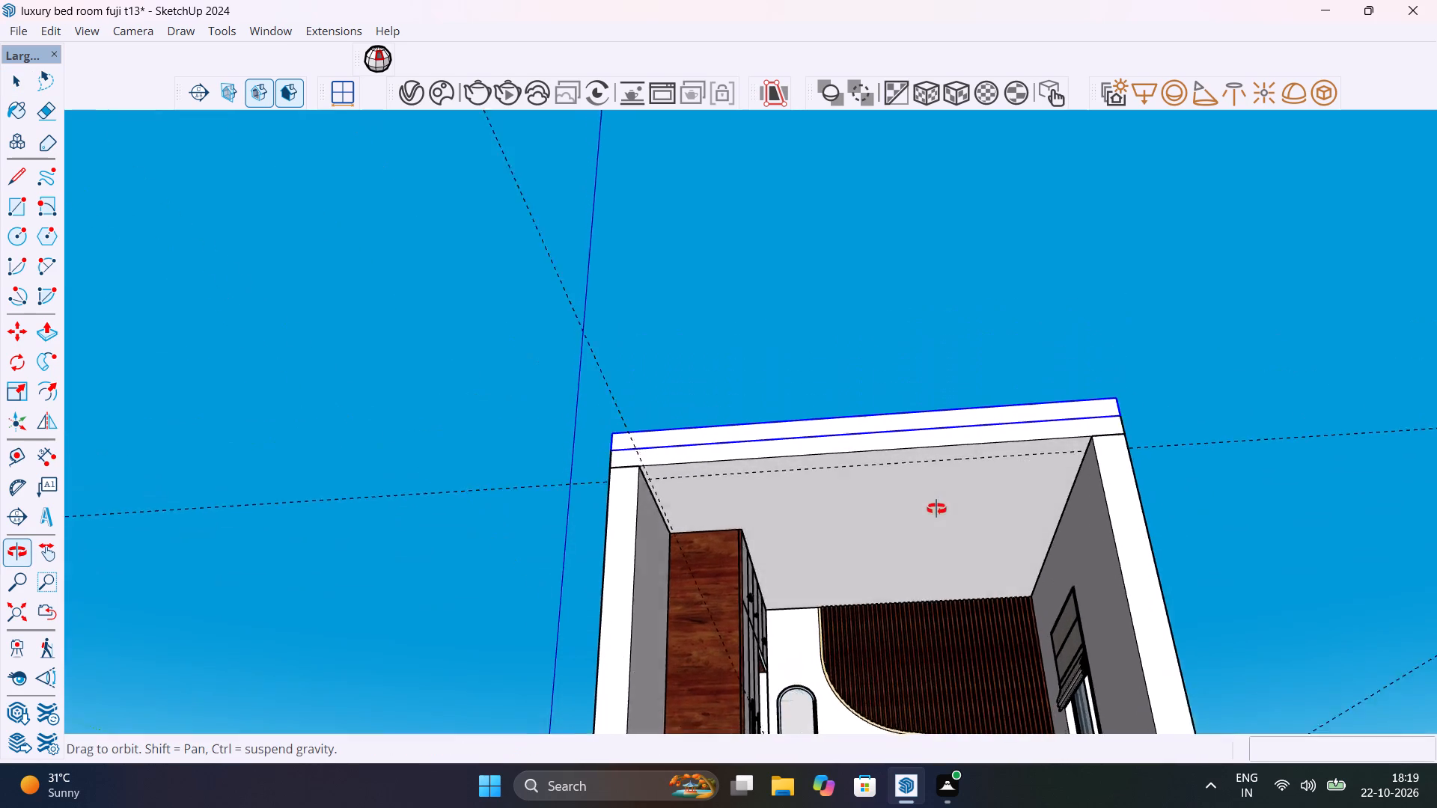
middle_click_drag(936, 509, 954, 421, "shift")
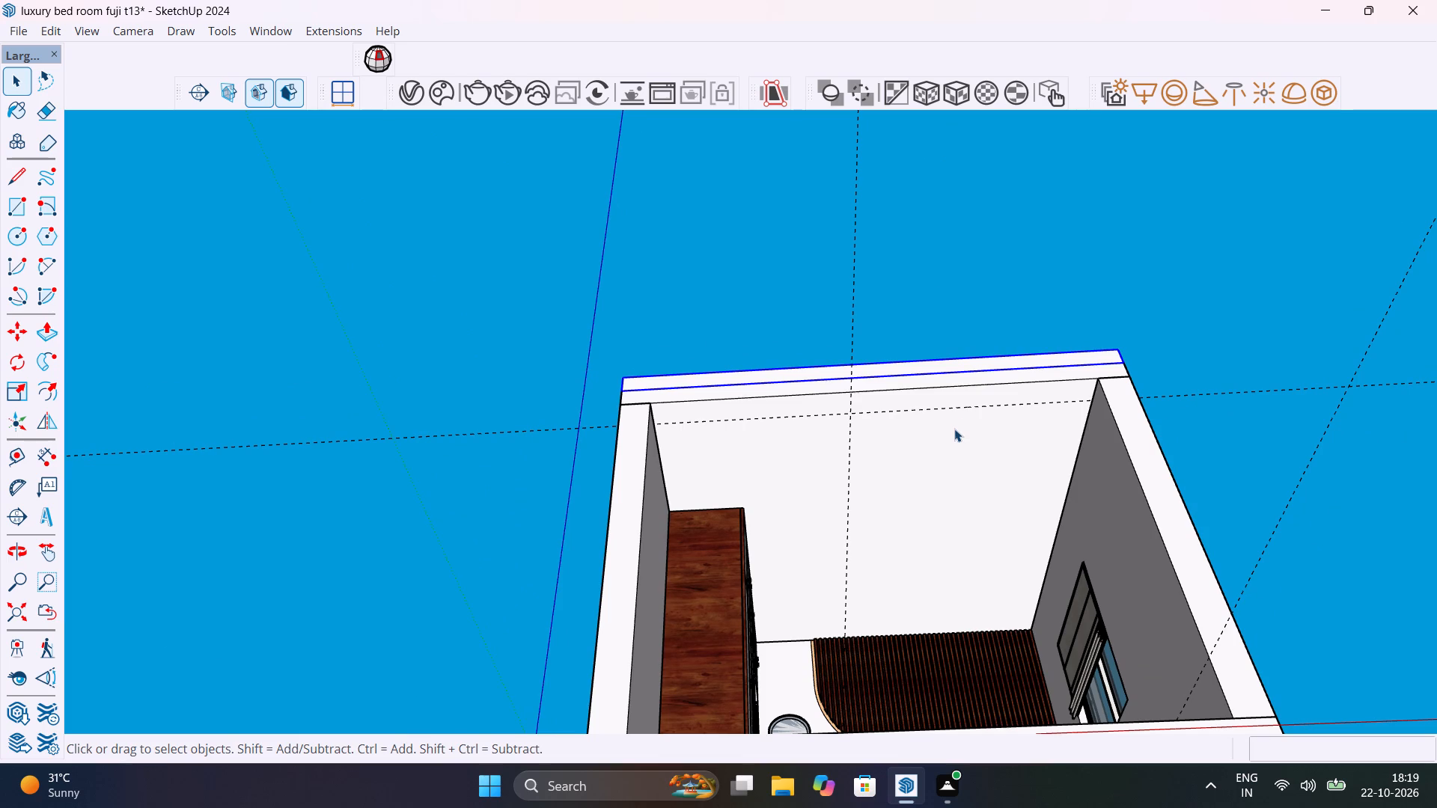
scroll(829, 564, "up", 3)
key("r")
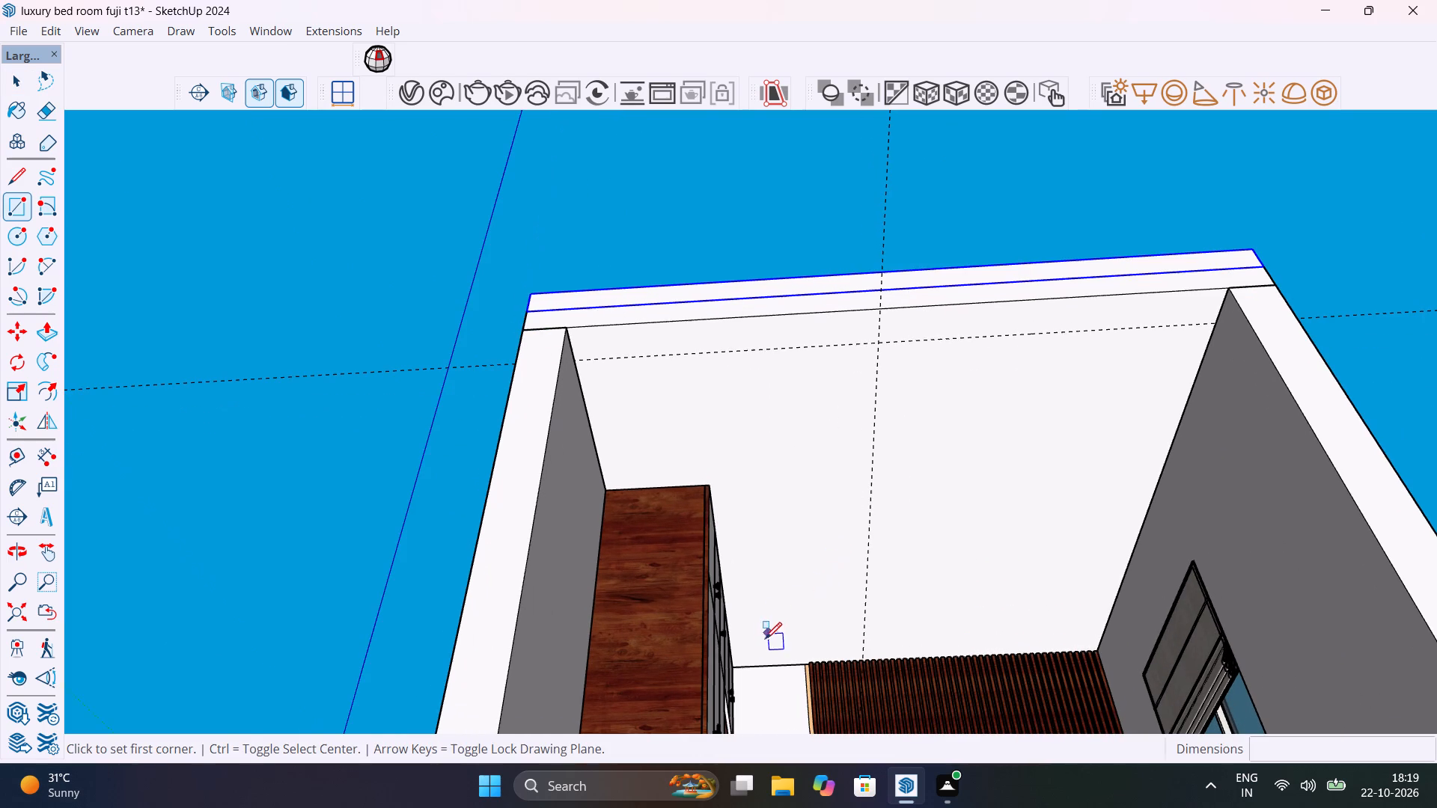
left_click(741, 664)
scroll(741, 664, "up", 1)
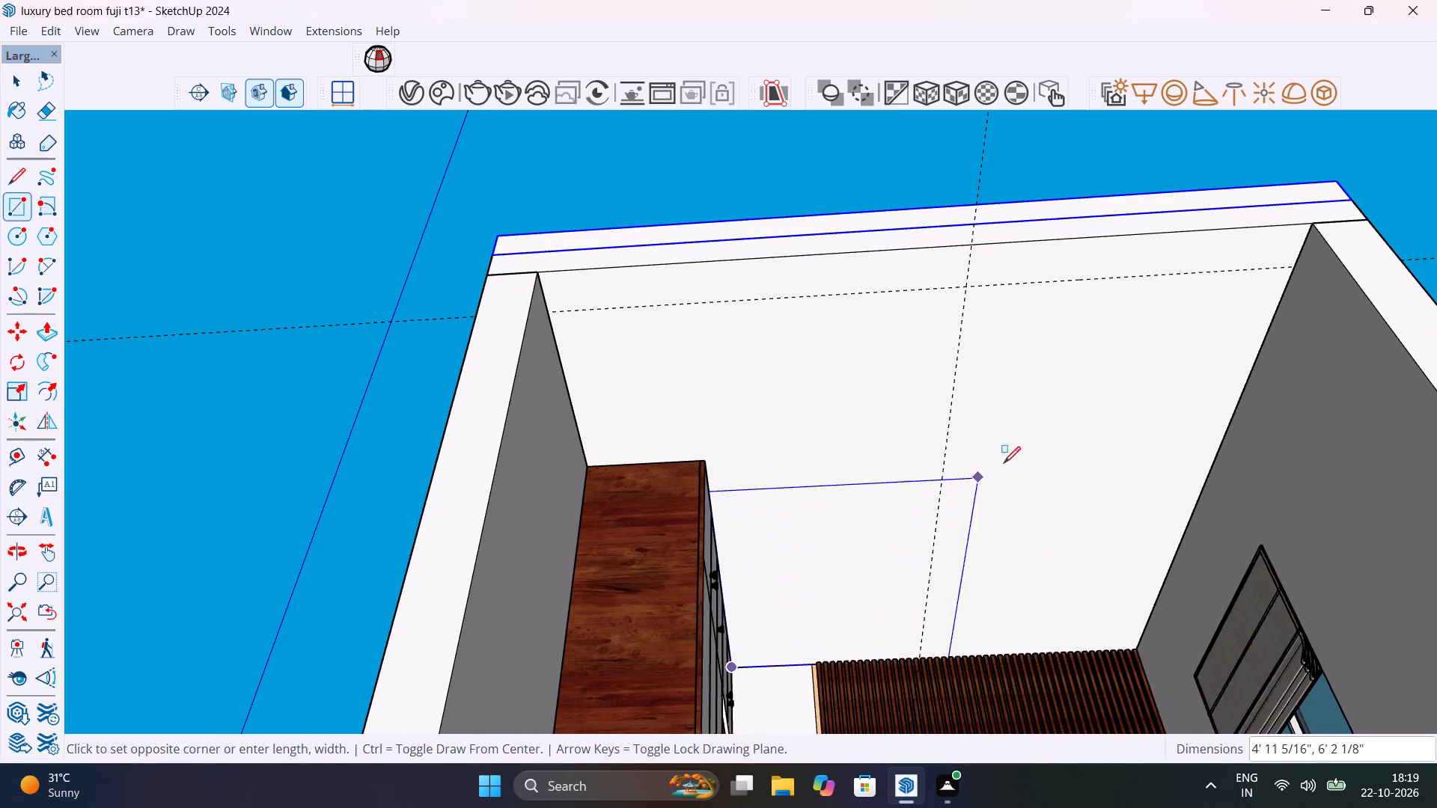
left_click(1294, 267)
key("space")
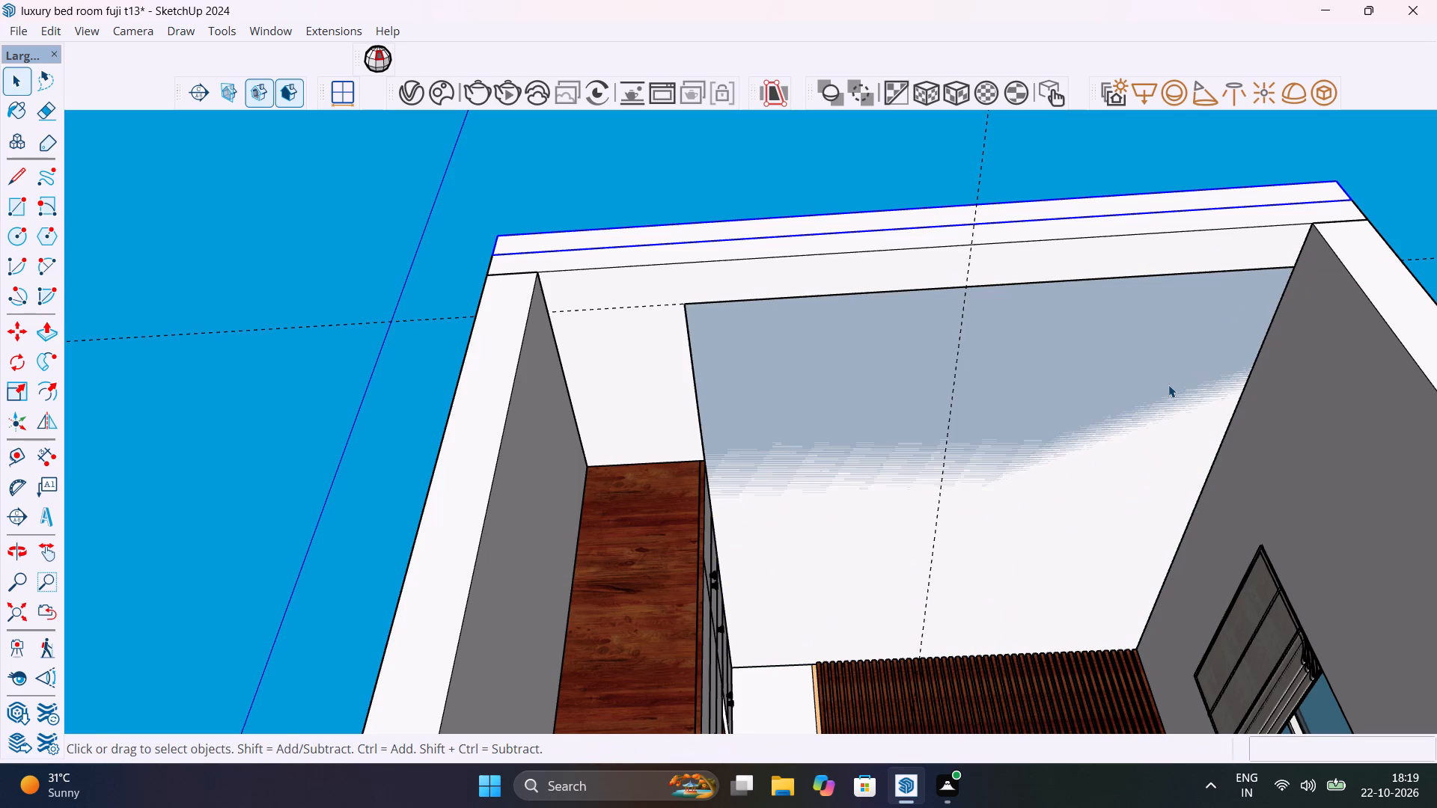
Offset the new ceiling rectangle's edges inward by about 7 11/16".
left_click(1168, 384)
key("f")
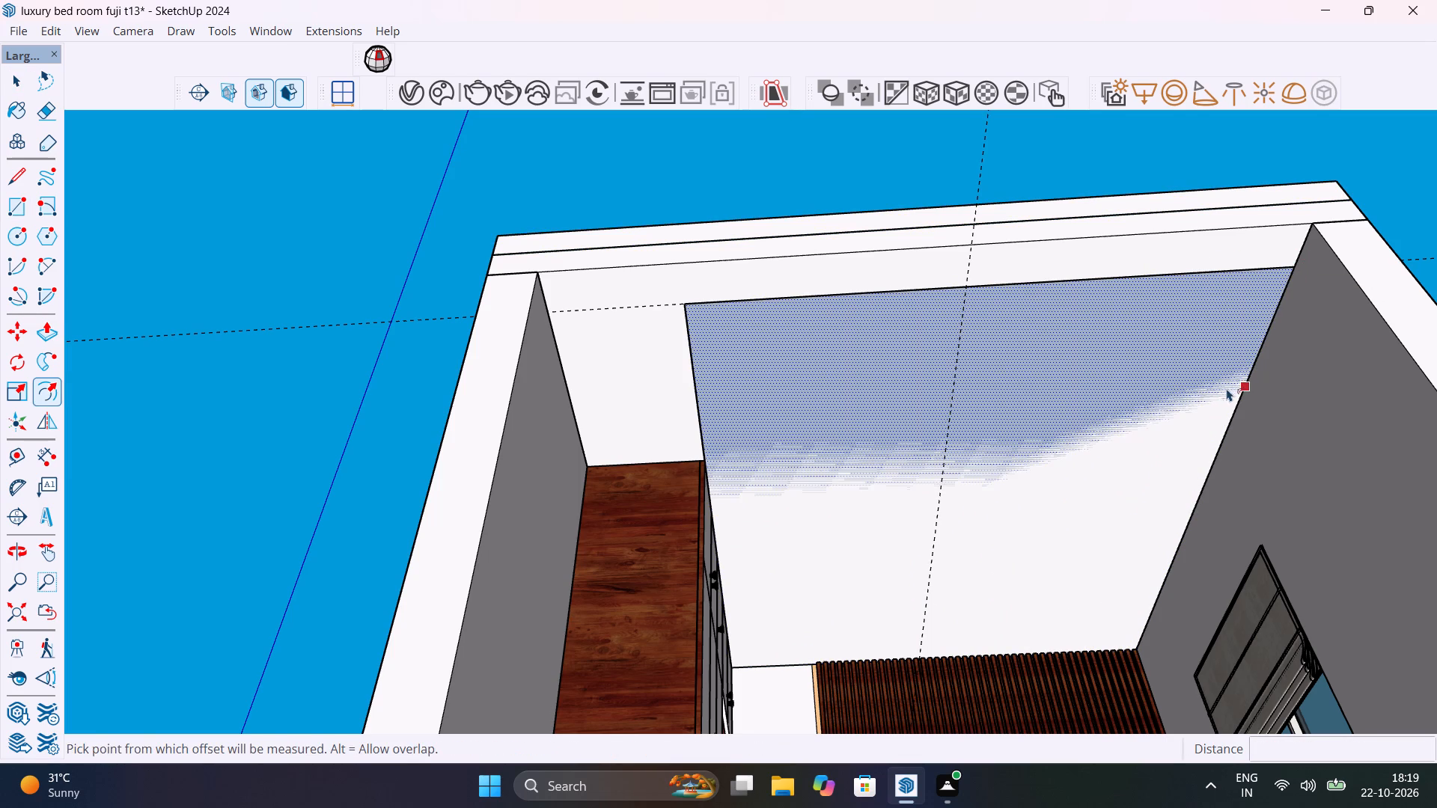
left_click_drag(1234, 387, 1206, 357)
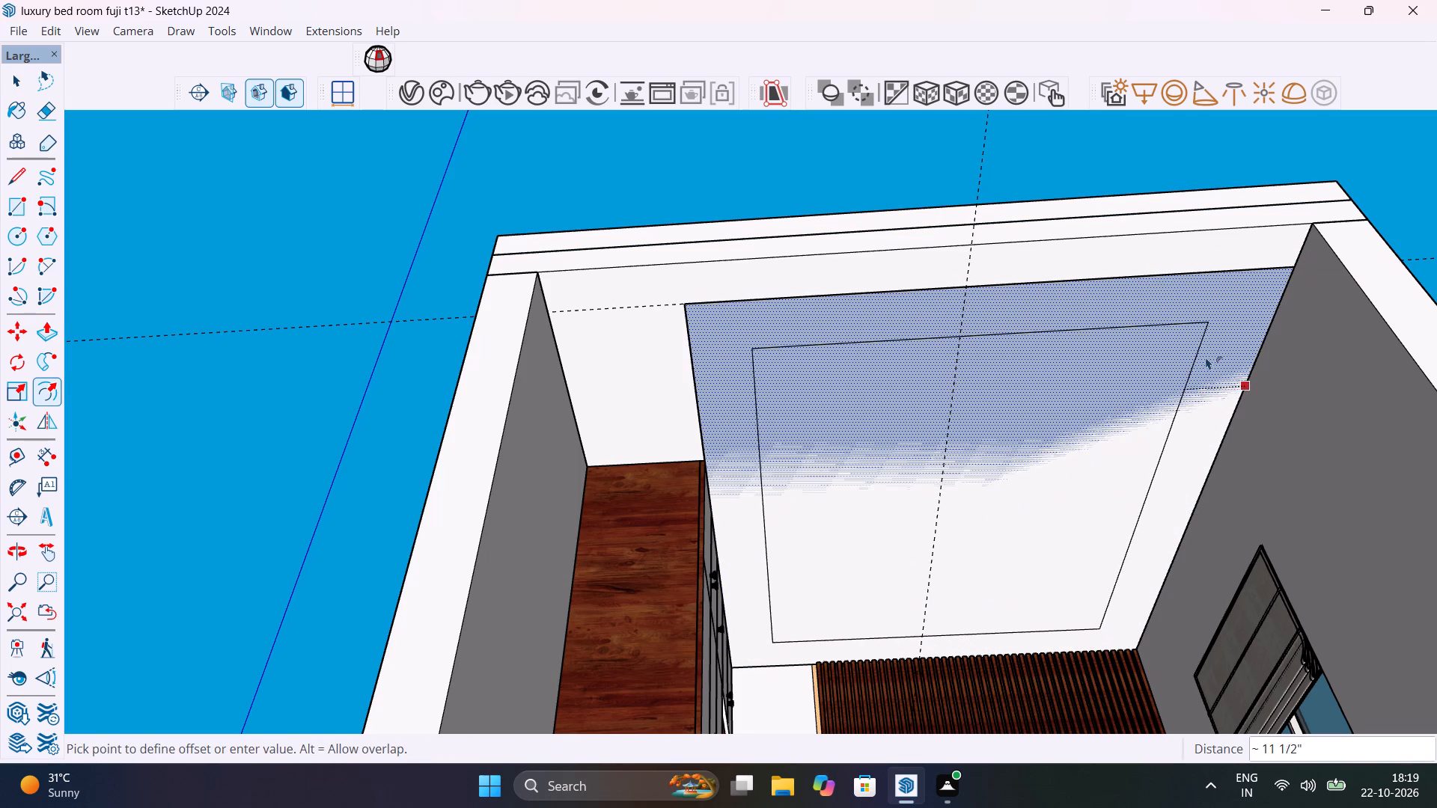
left_click_drag(1206, 357, 1218, 355)
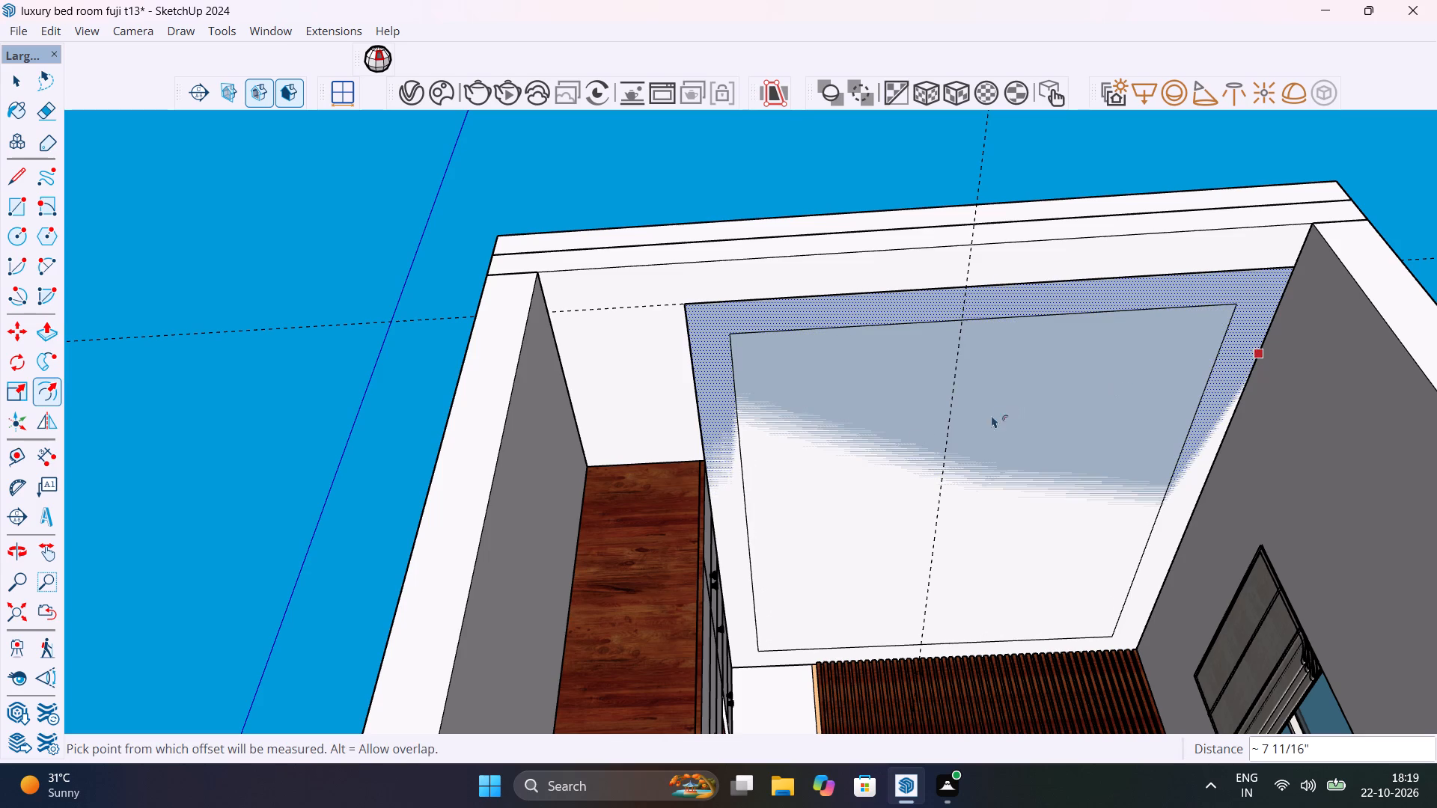
Undo the last offset and the rectangle on the ceiling's underside.
key("ctrl+z")
key("ctrl+z")
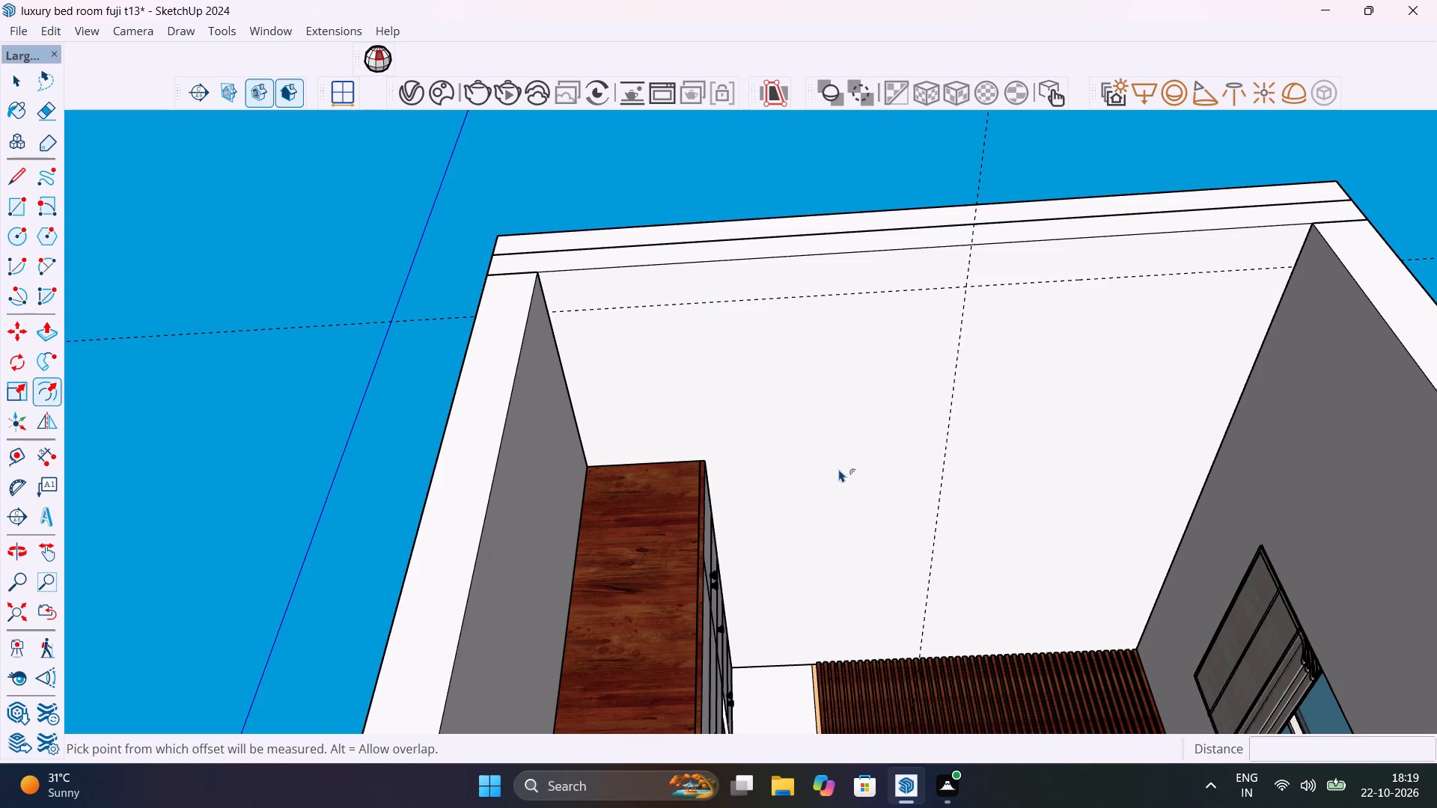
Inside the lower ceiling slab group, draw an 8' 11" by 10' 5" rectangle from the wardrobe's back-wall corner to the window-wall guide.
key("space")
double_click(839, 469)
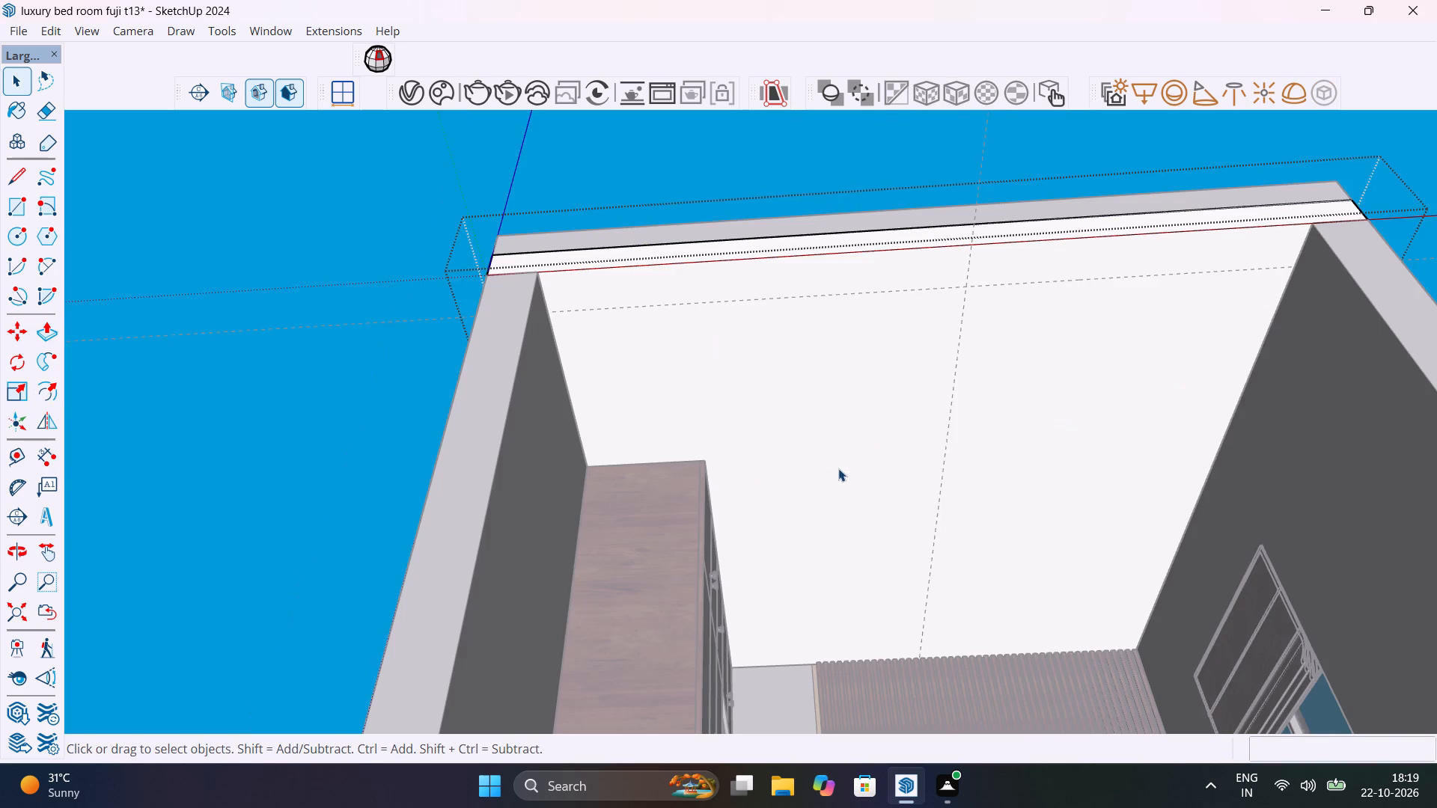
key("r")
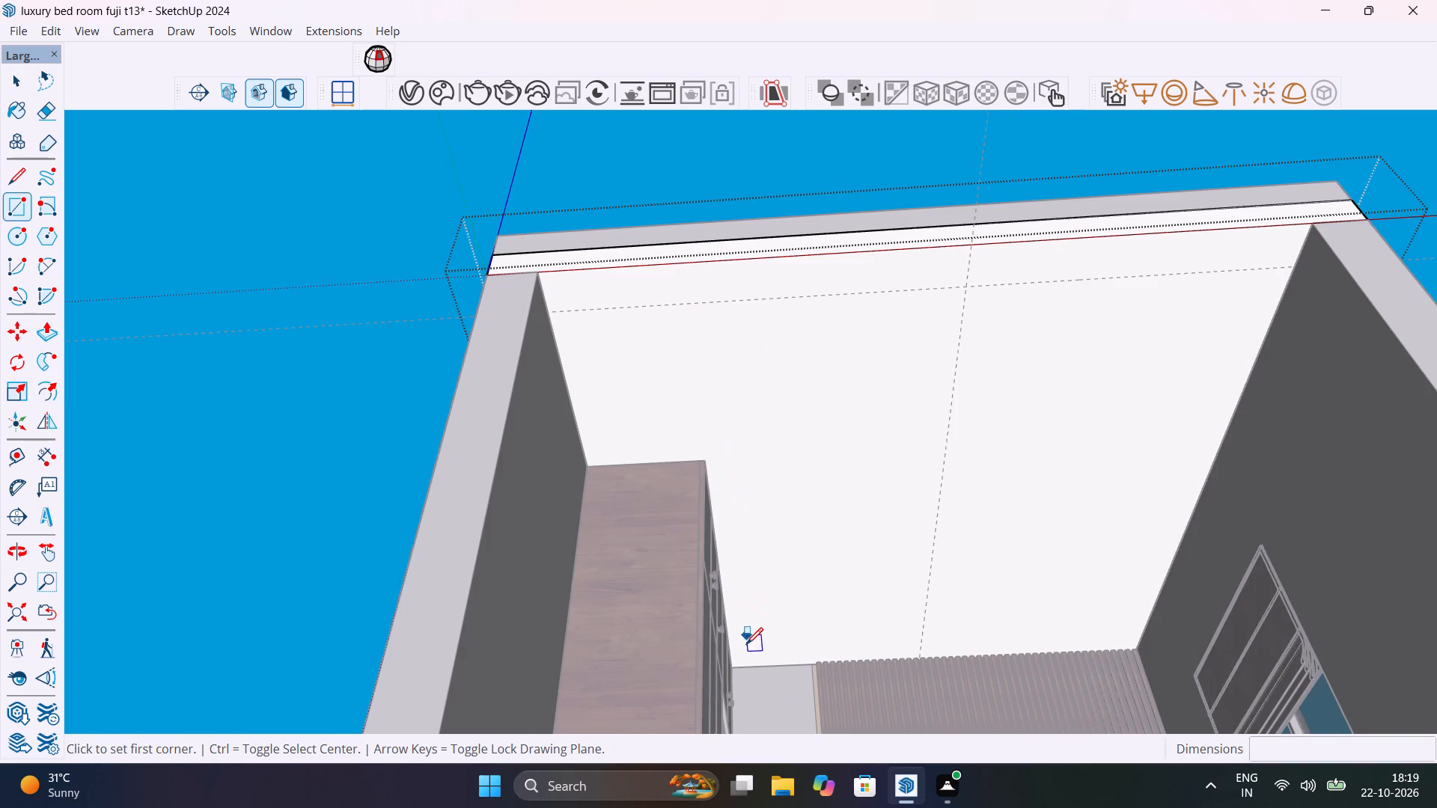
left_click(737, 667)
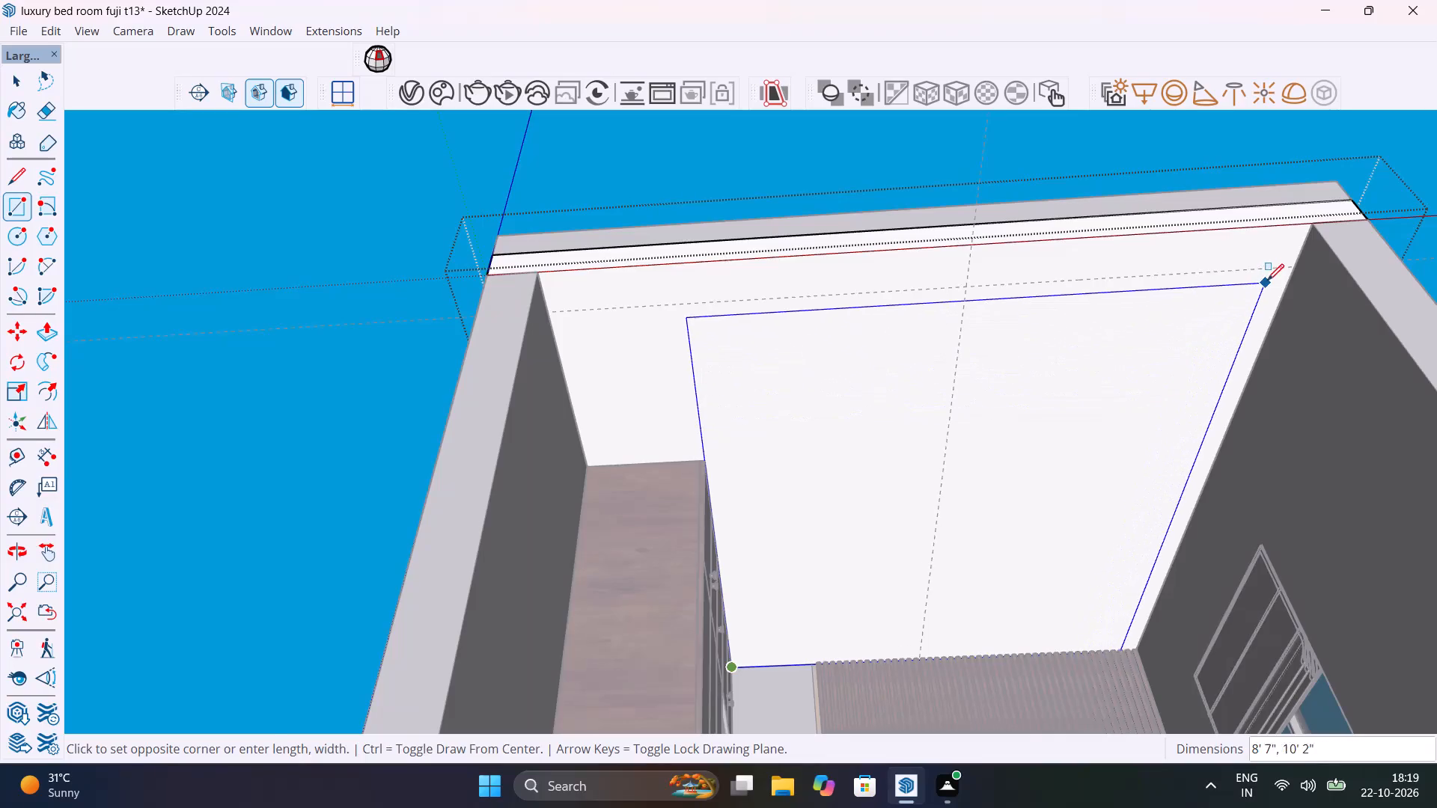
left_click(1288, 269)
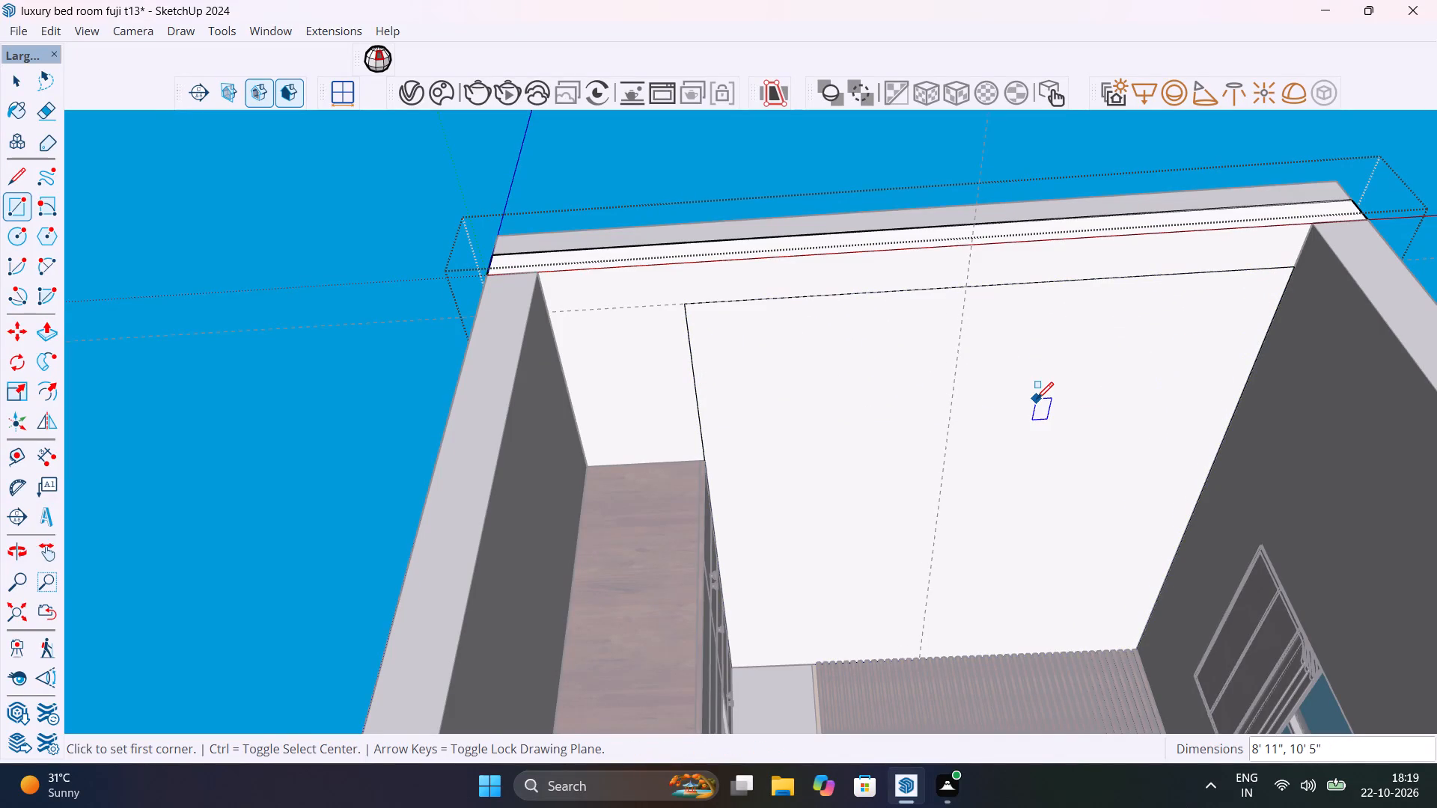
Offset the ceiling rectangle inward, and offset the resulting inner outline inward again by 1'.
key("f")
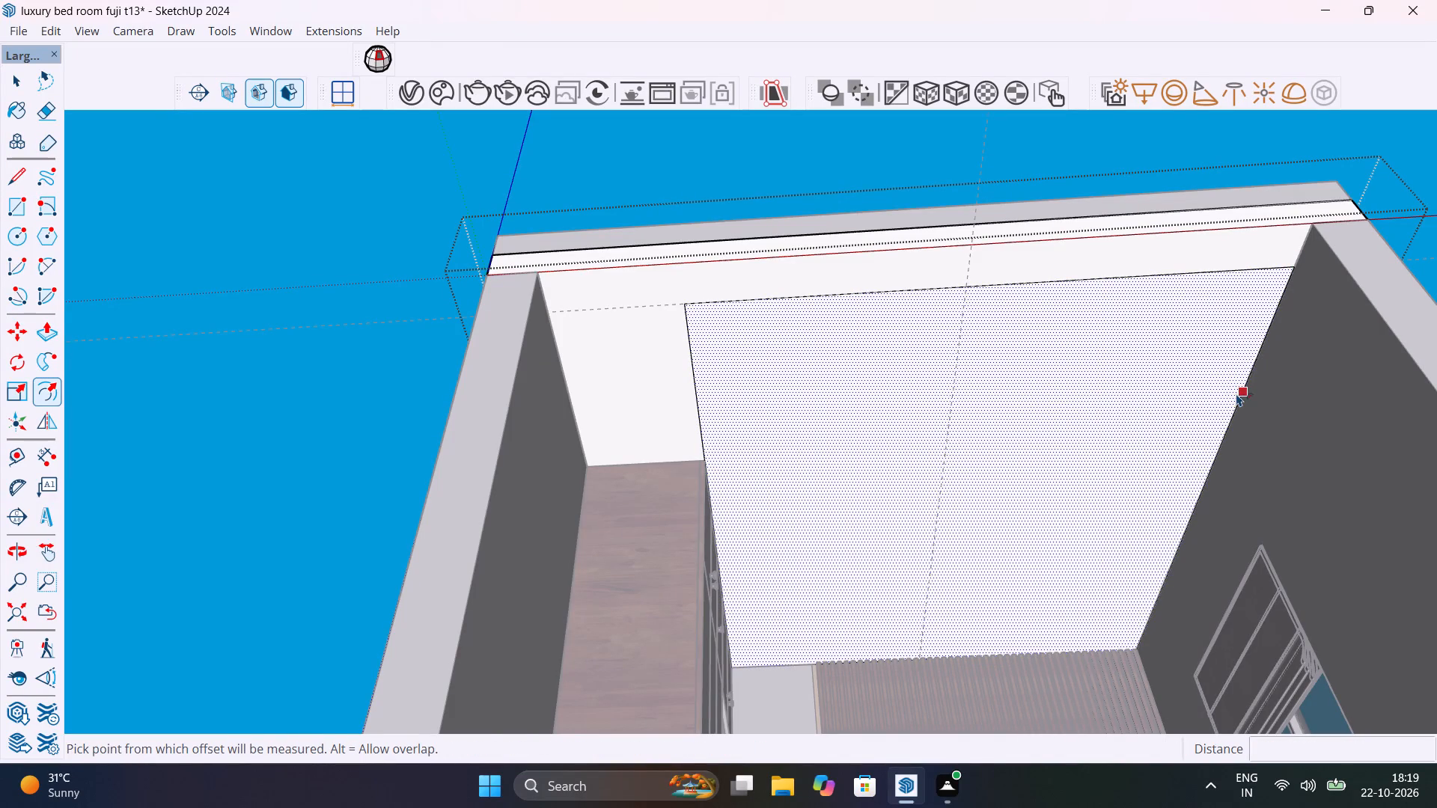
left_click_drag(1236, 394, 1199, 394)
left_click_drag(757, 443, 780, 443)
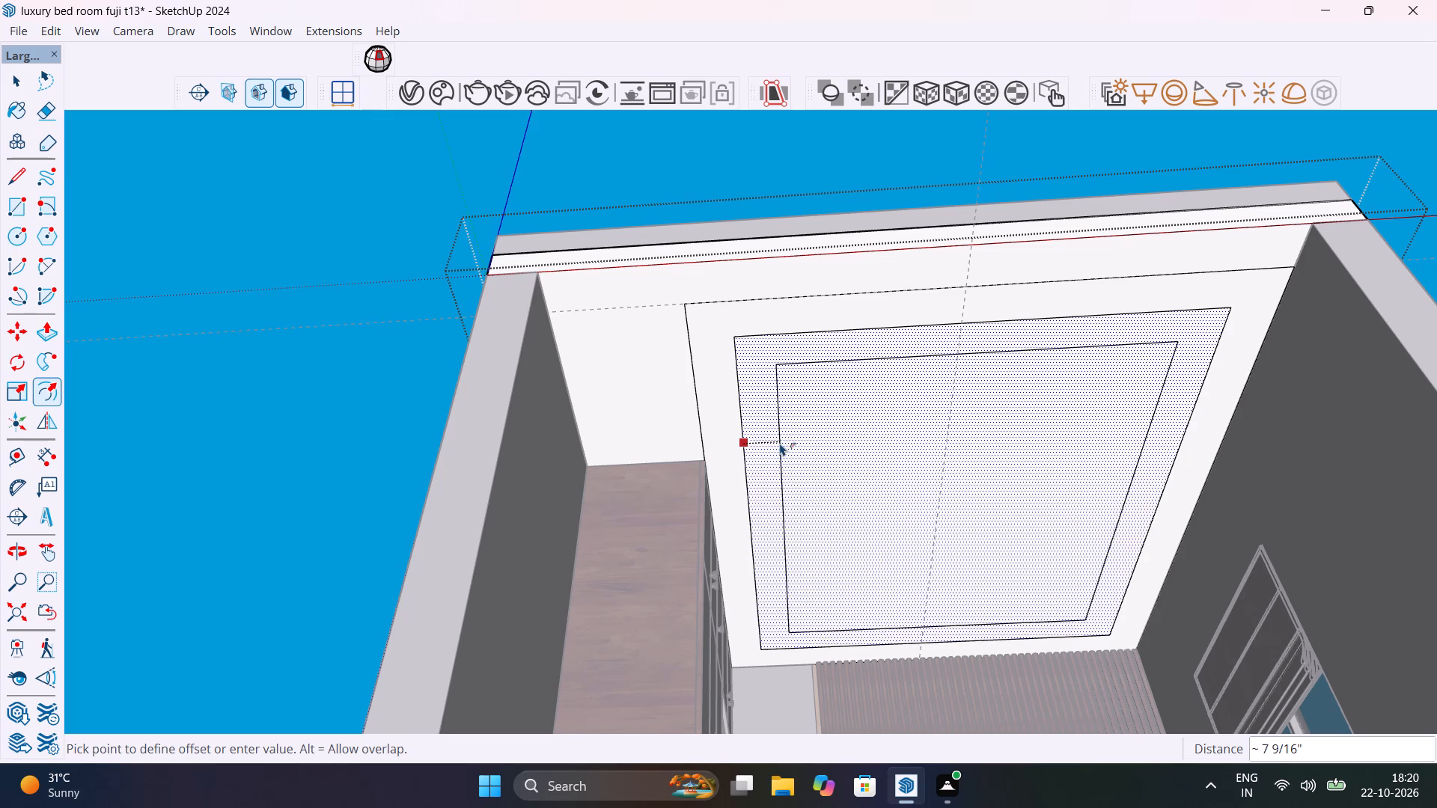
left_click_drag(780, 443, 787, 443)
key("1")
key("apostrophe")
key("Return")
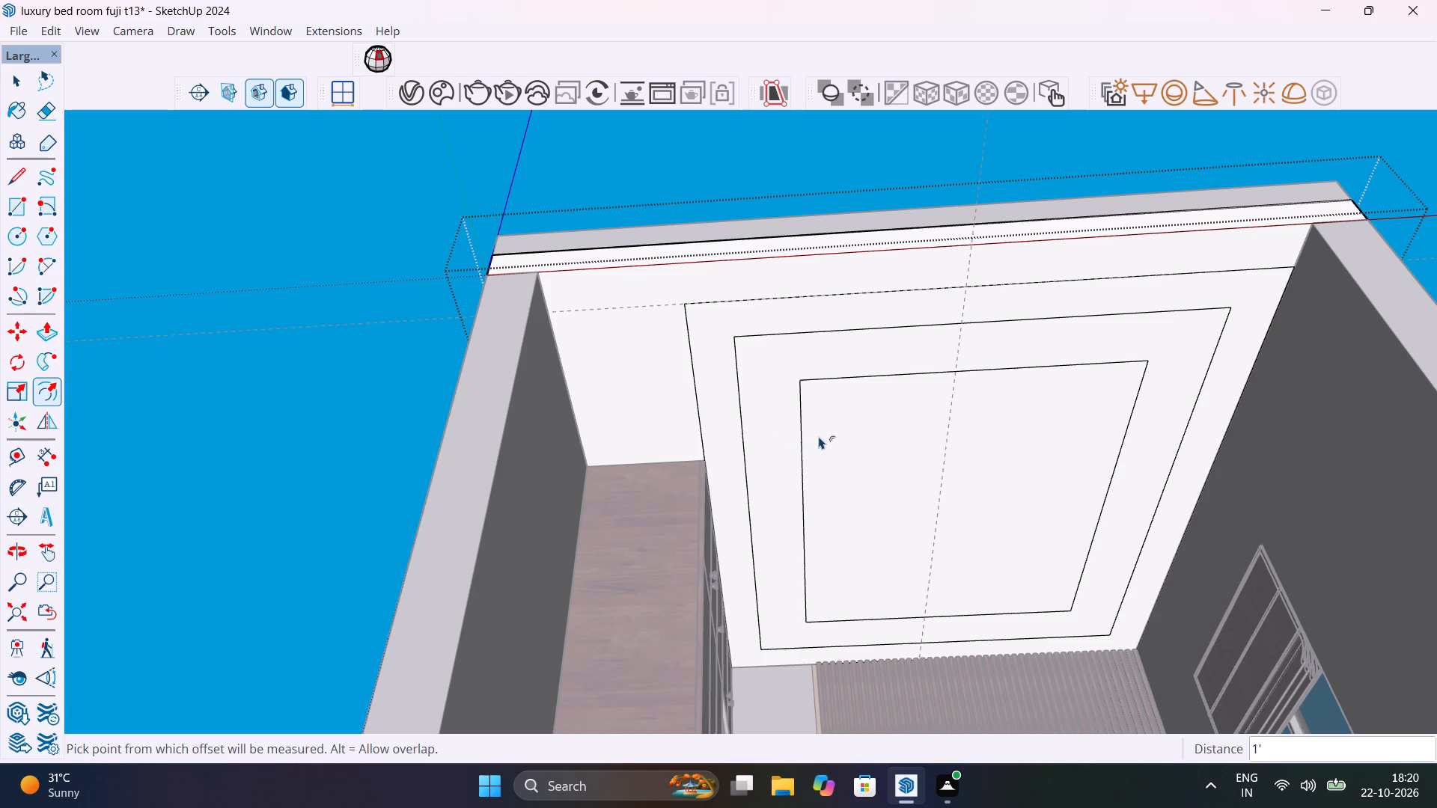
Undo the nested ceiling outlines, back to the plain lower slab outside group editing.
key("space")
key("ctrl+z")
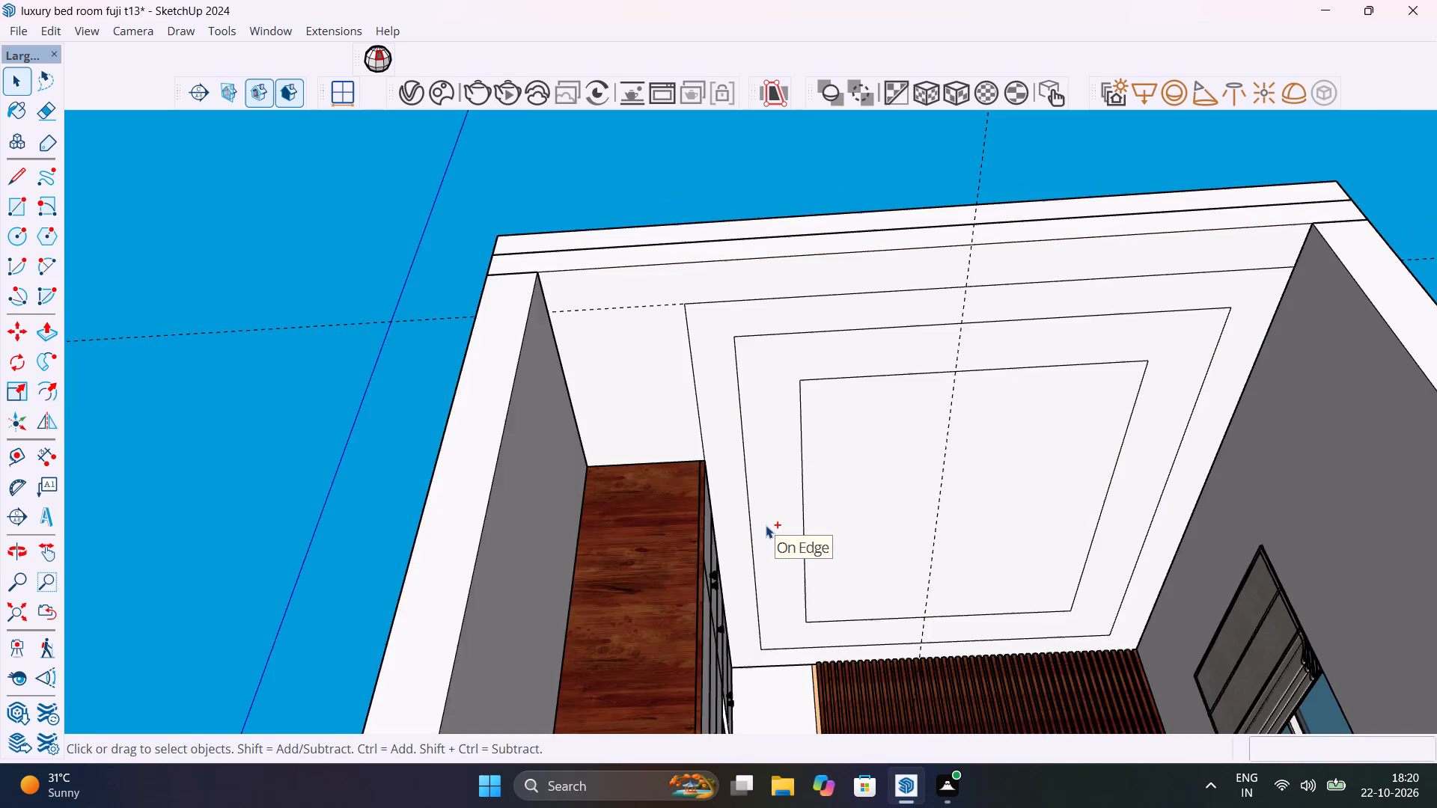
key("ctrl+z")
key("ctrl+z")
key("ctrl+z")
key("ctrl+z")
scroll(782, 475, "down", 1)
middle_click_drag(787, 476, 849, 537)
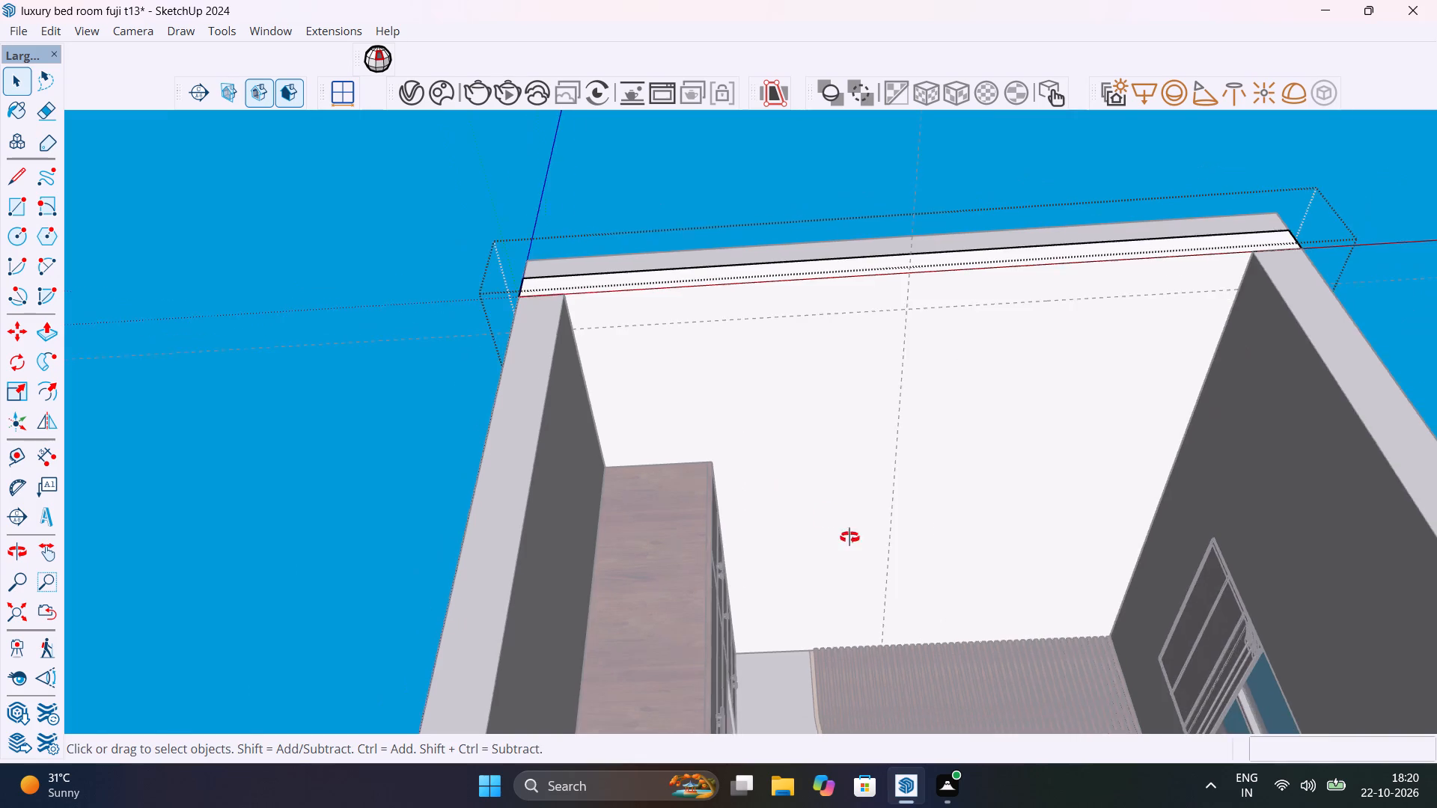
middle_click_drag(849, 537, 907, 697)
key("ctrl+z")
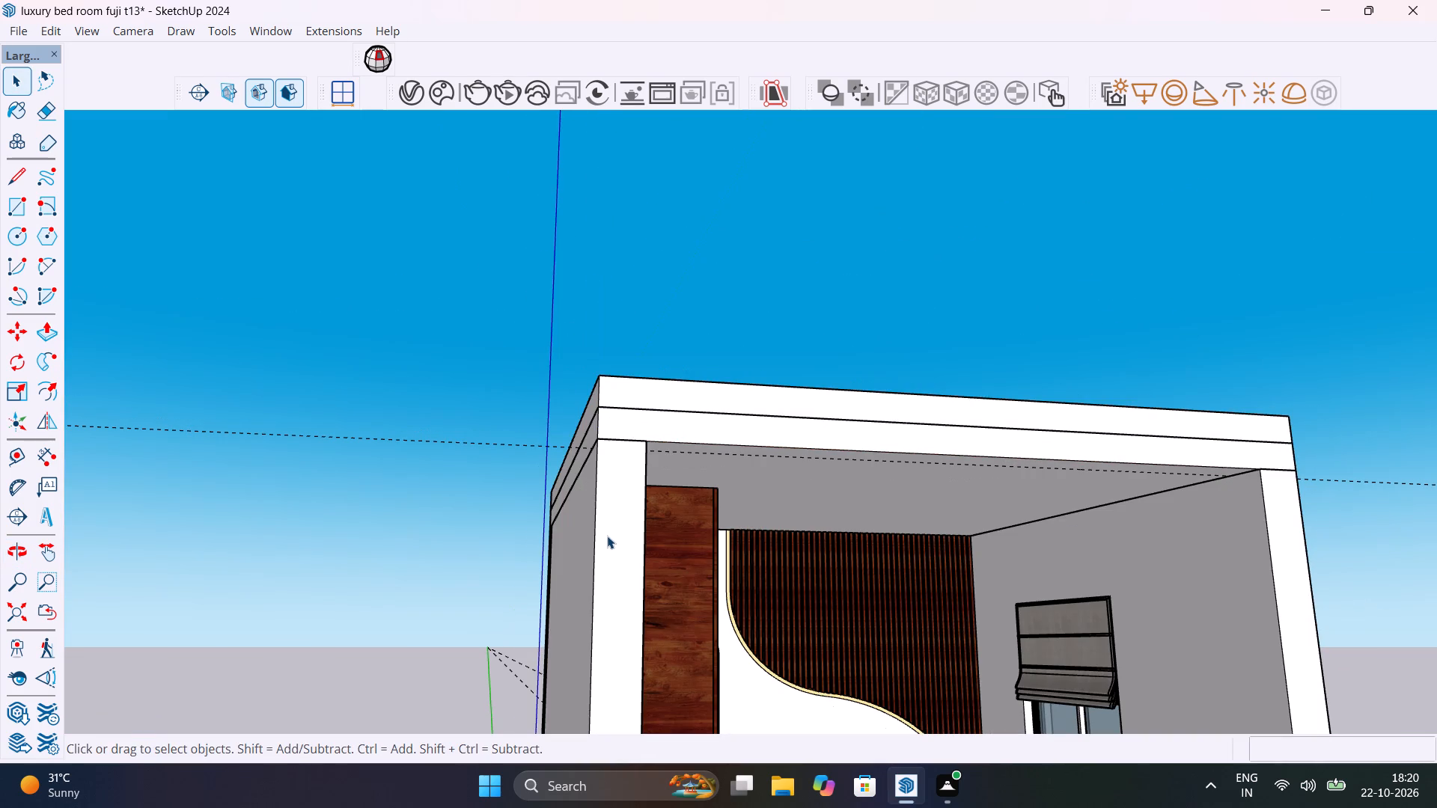
Check the thickness of the upper slab at its front corner with the Dimension tool.
middle_click_drag(650, 448, 666, 592)
scroll(647, 580, "up", 6)
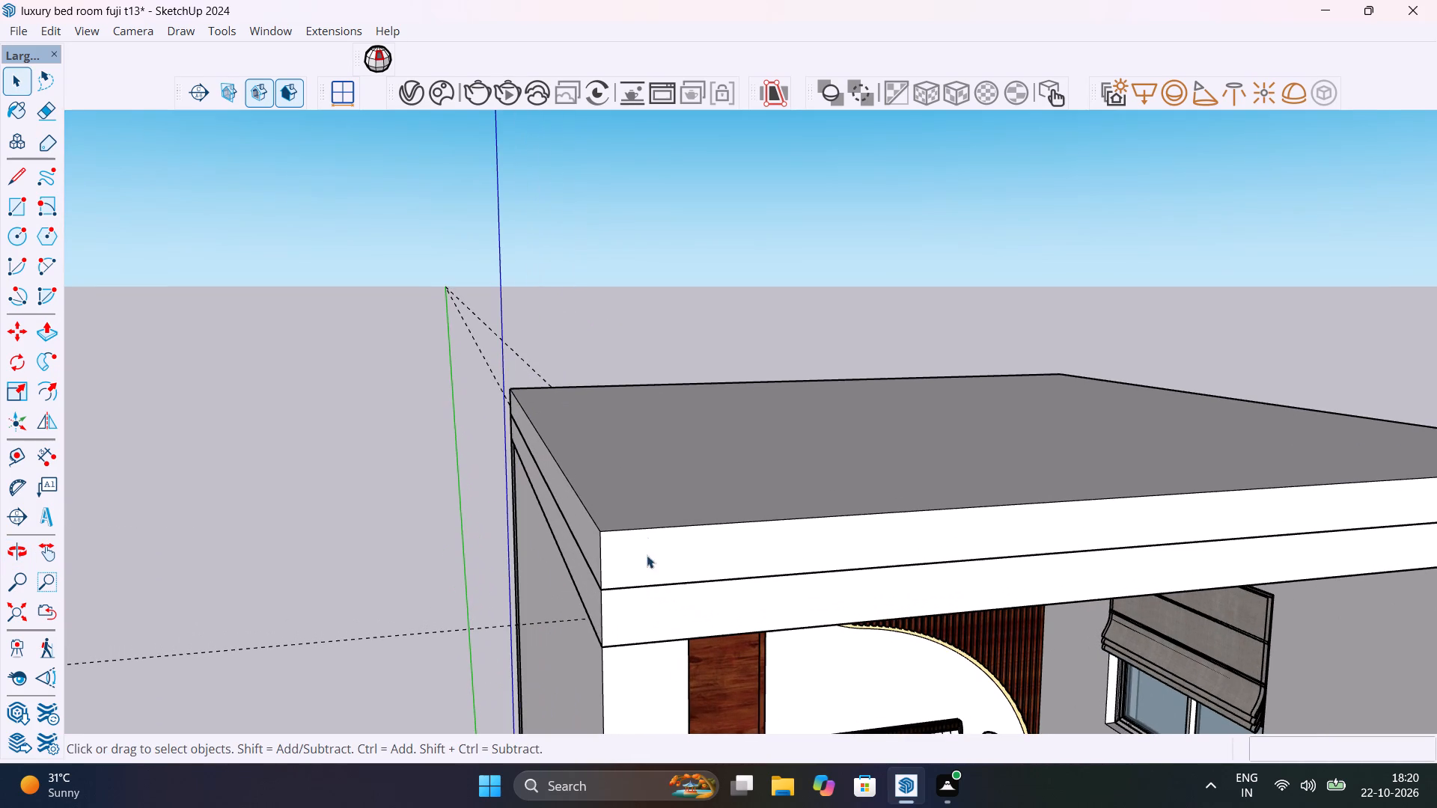
middle_click_drag(677, 546, 684, 599)
scroll(684, 598, "up", 1)
left_click(649, 651)
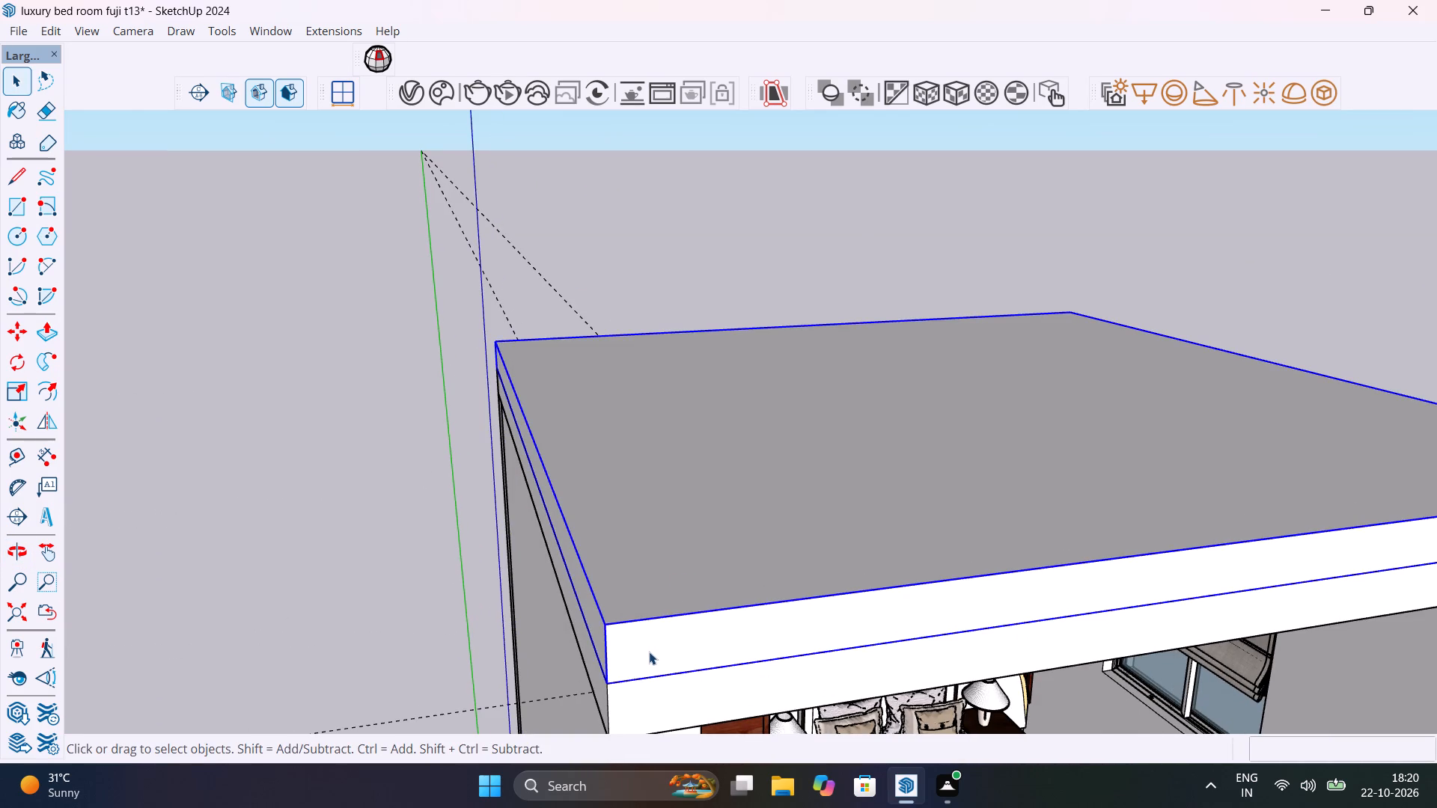
left_click(47, 453)
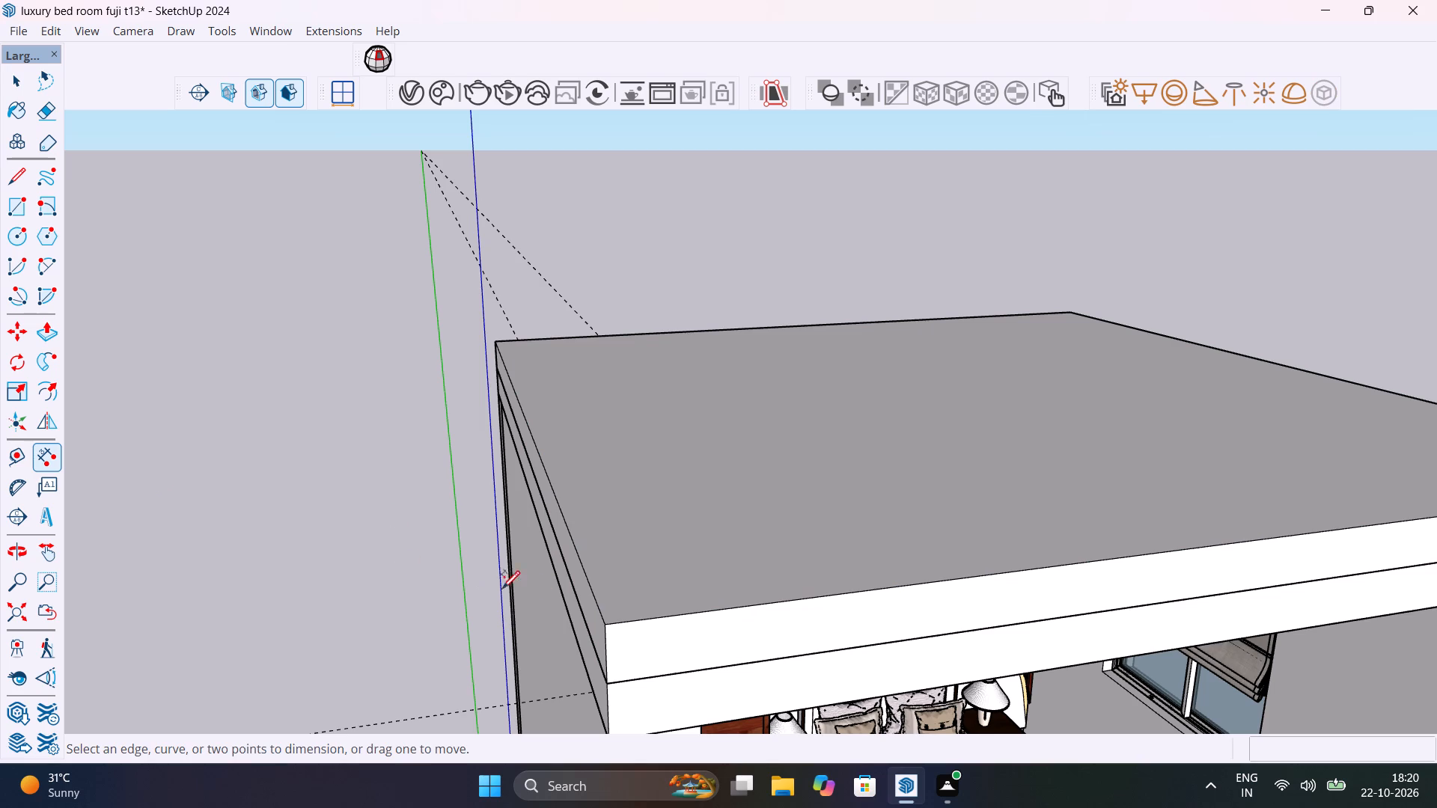
left_click(611, 621)
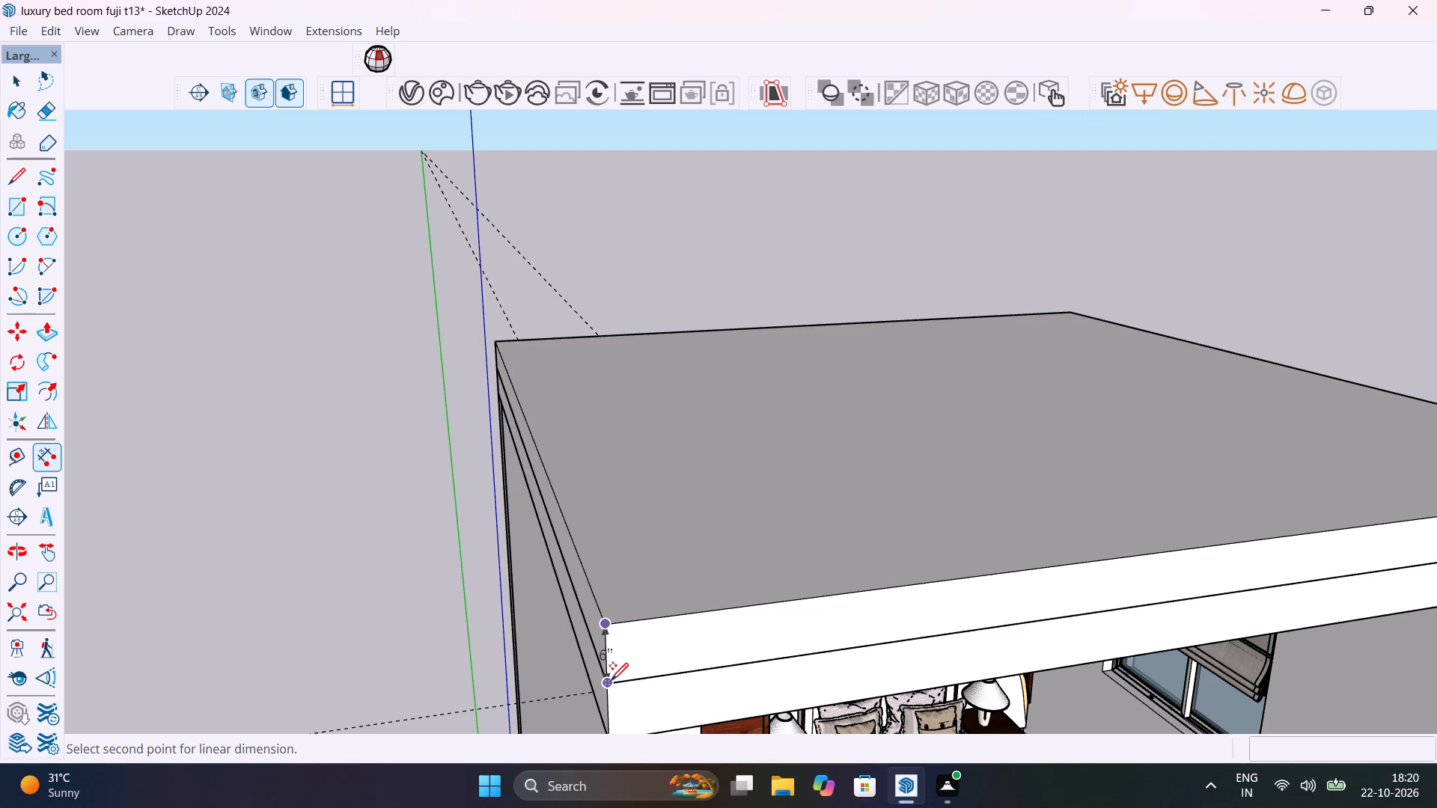
key("Escape")
key("space")
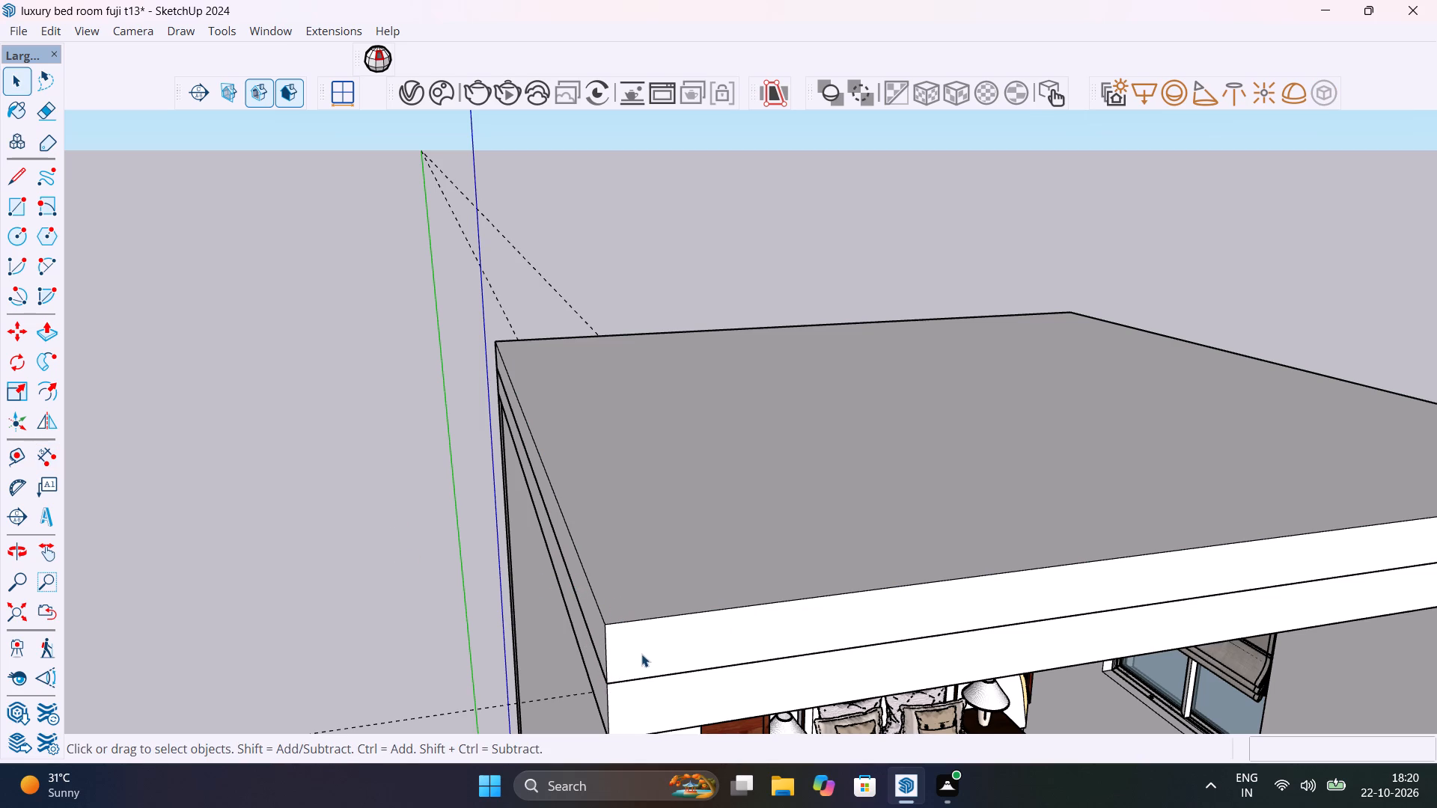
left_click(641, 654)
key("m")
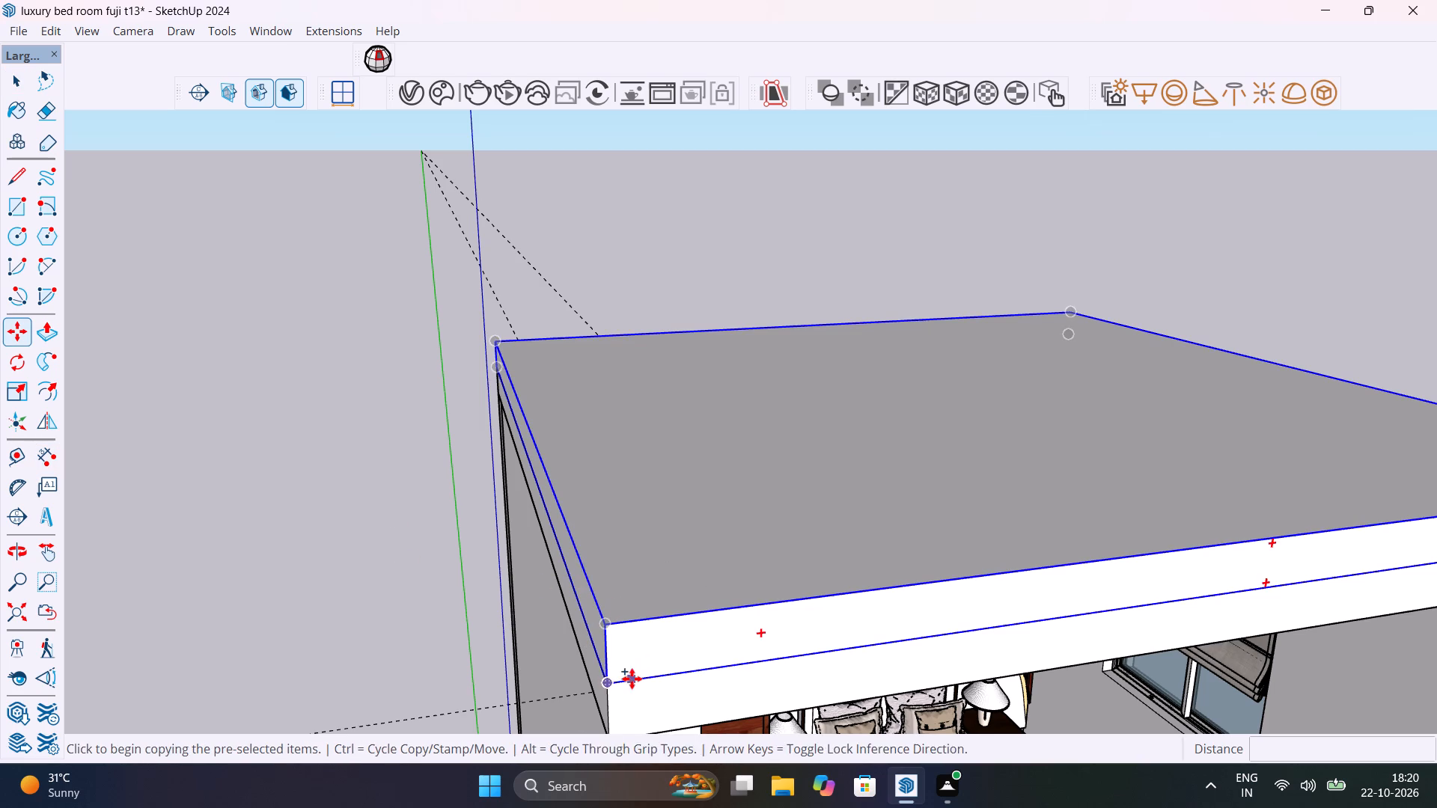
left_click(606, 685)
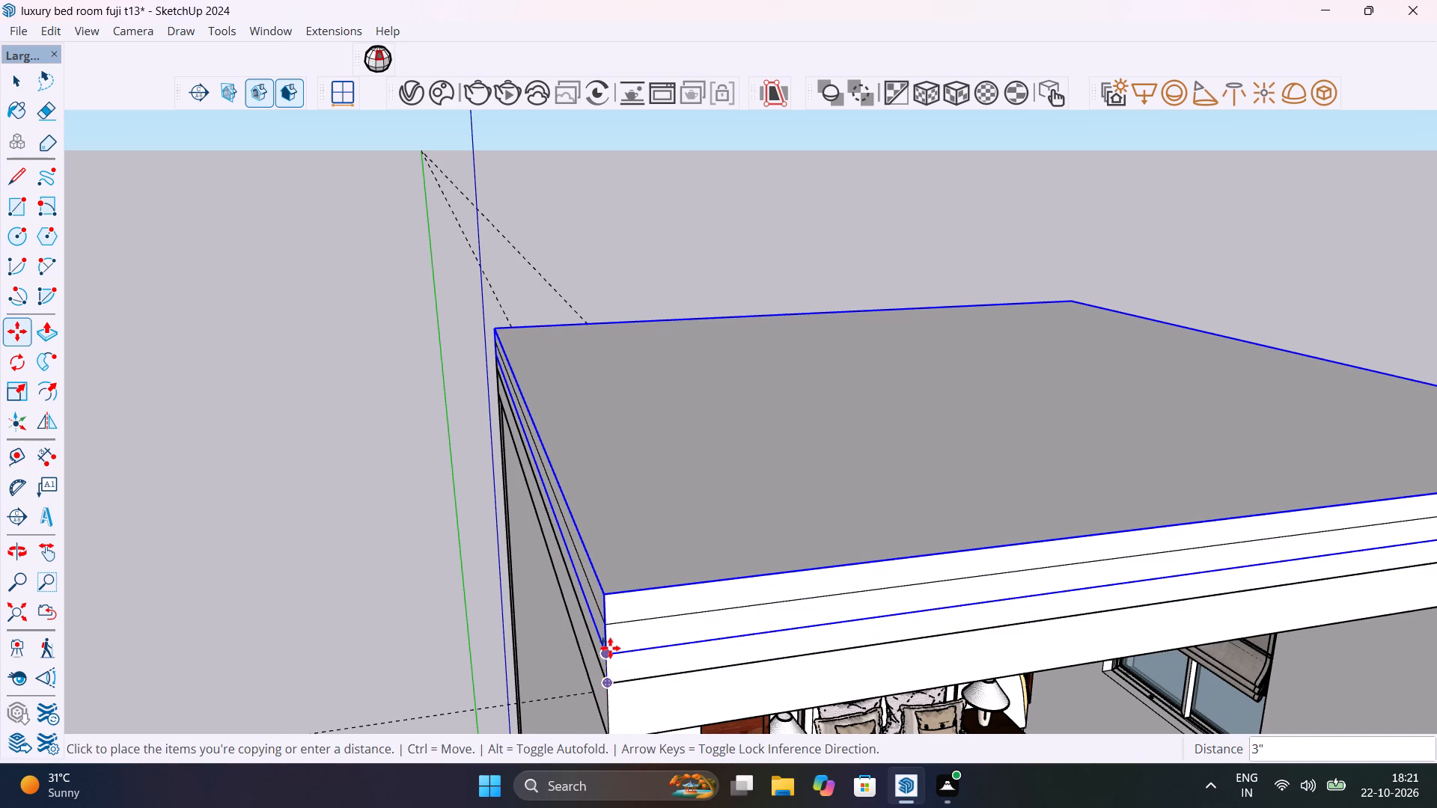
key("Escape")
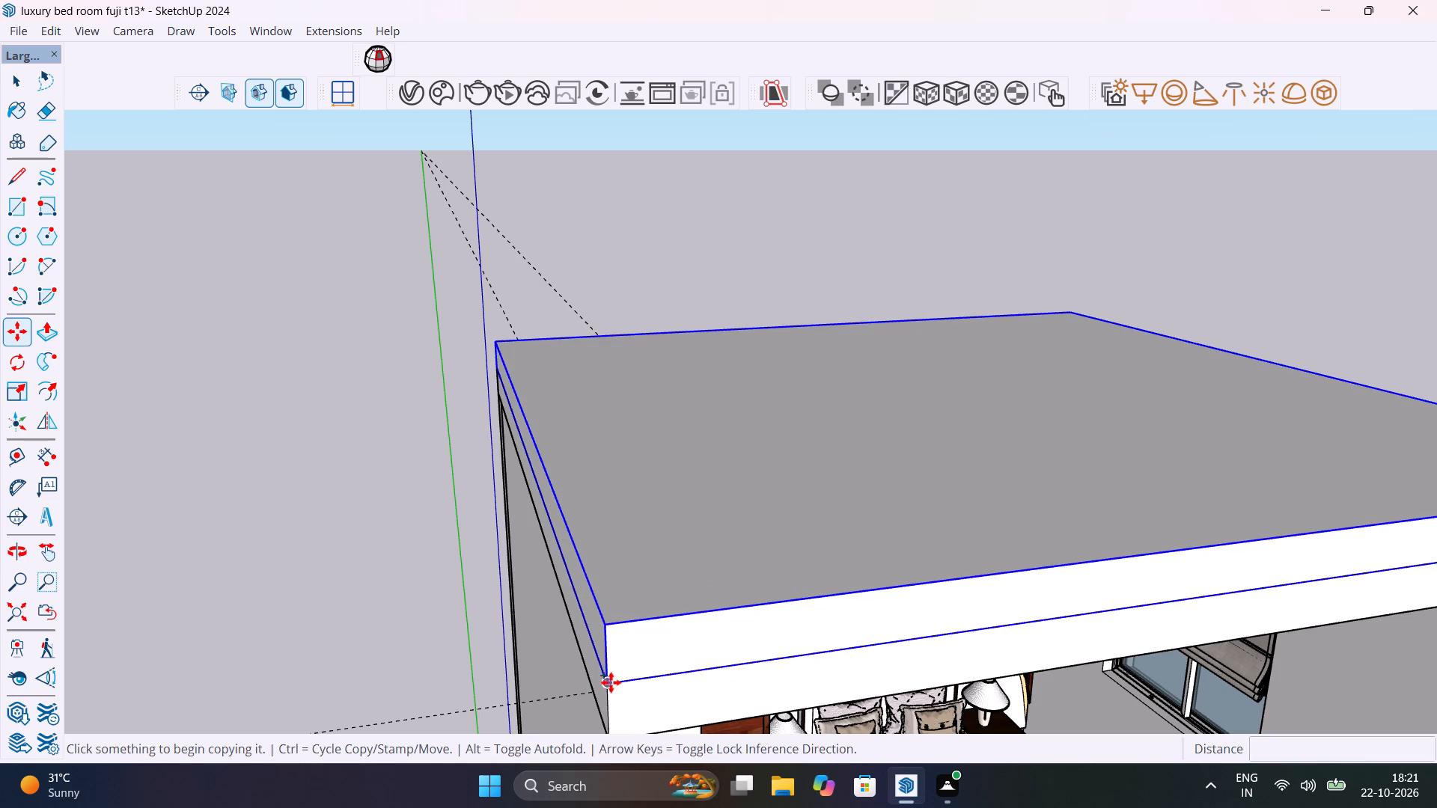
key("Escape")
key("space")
Move the upper slab straight up by 3", leaving a gap above the lower ceiling slab.
left_click(623, 661)
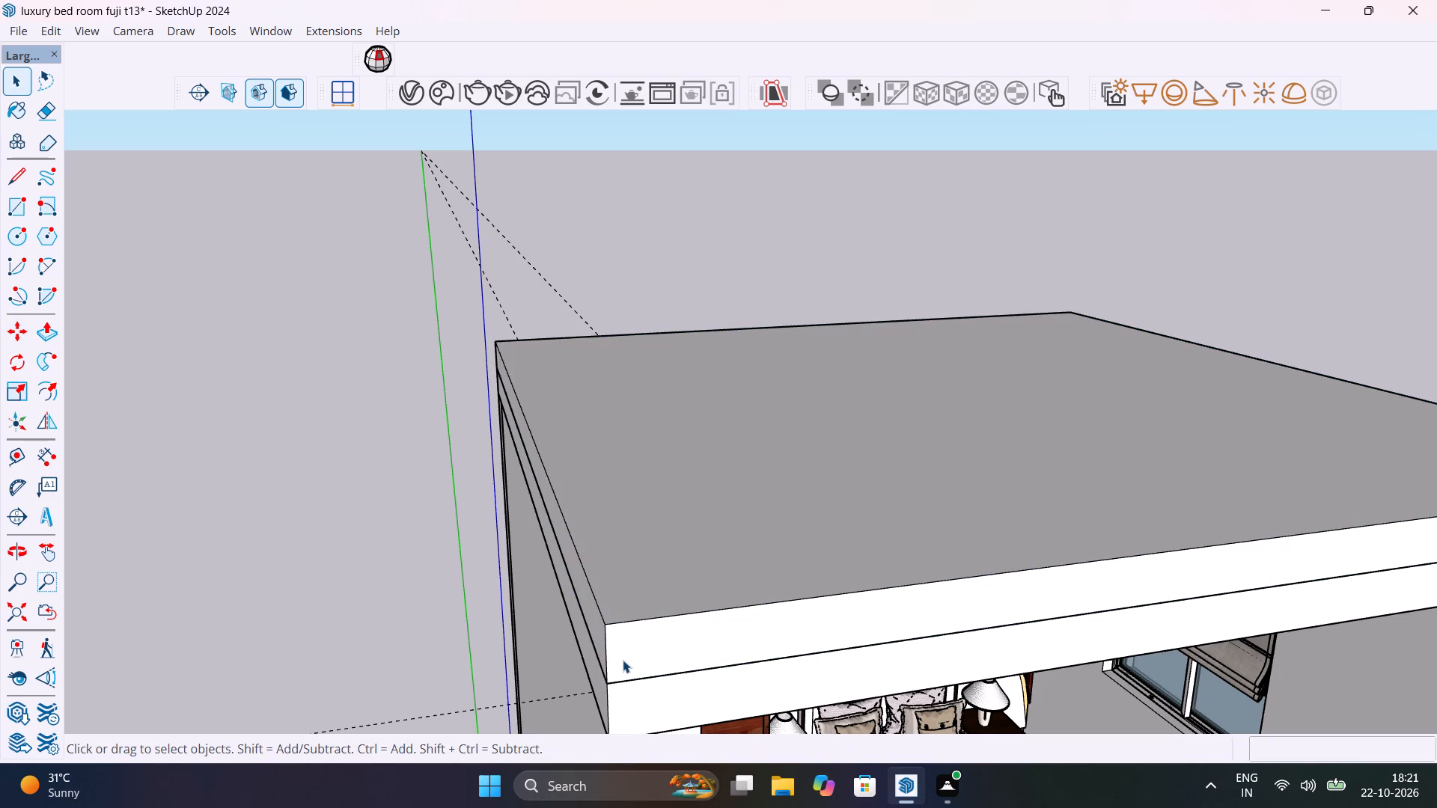
key("m")
left_click(610, 685)
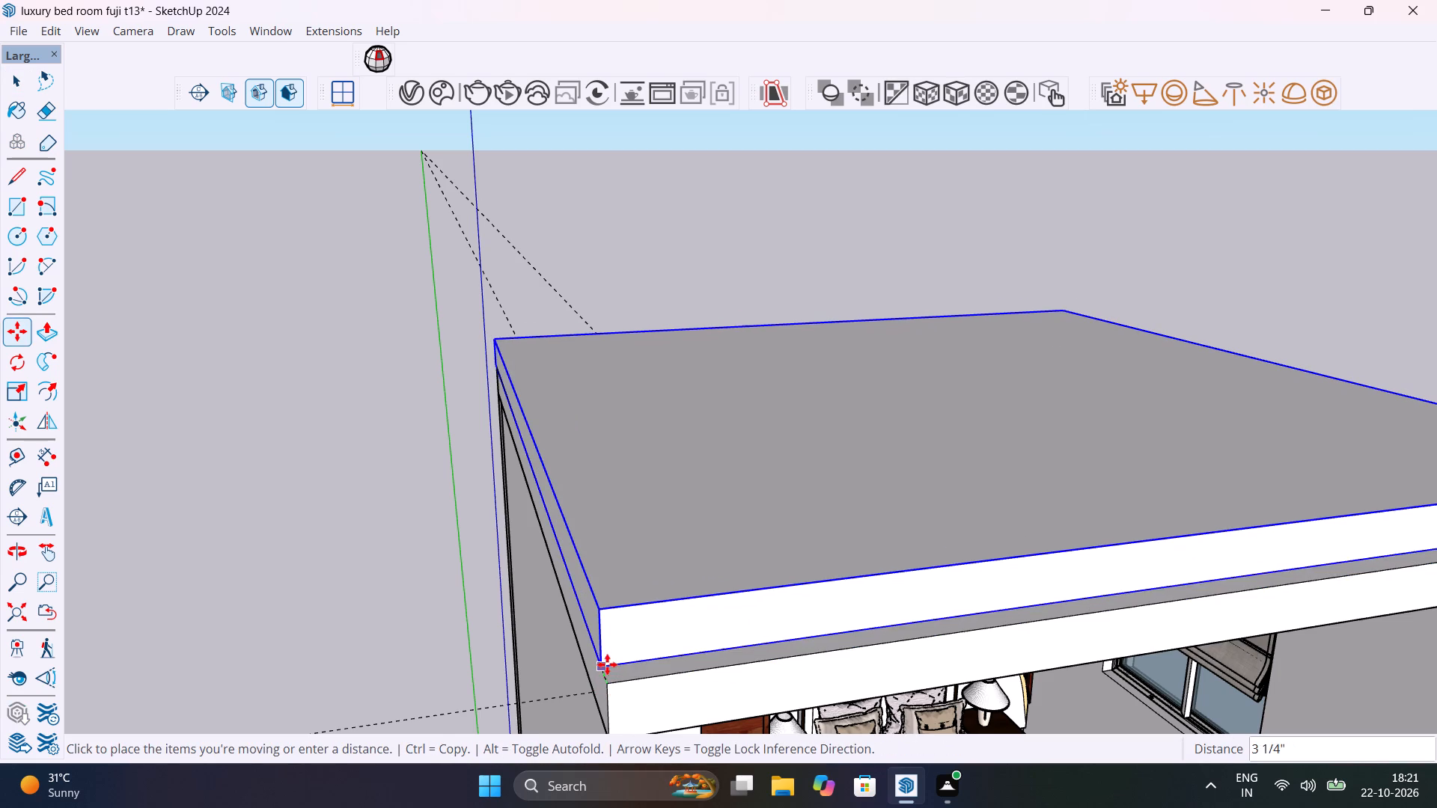
key("Up")
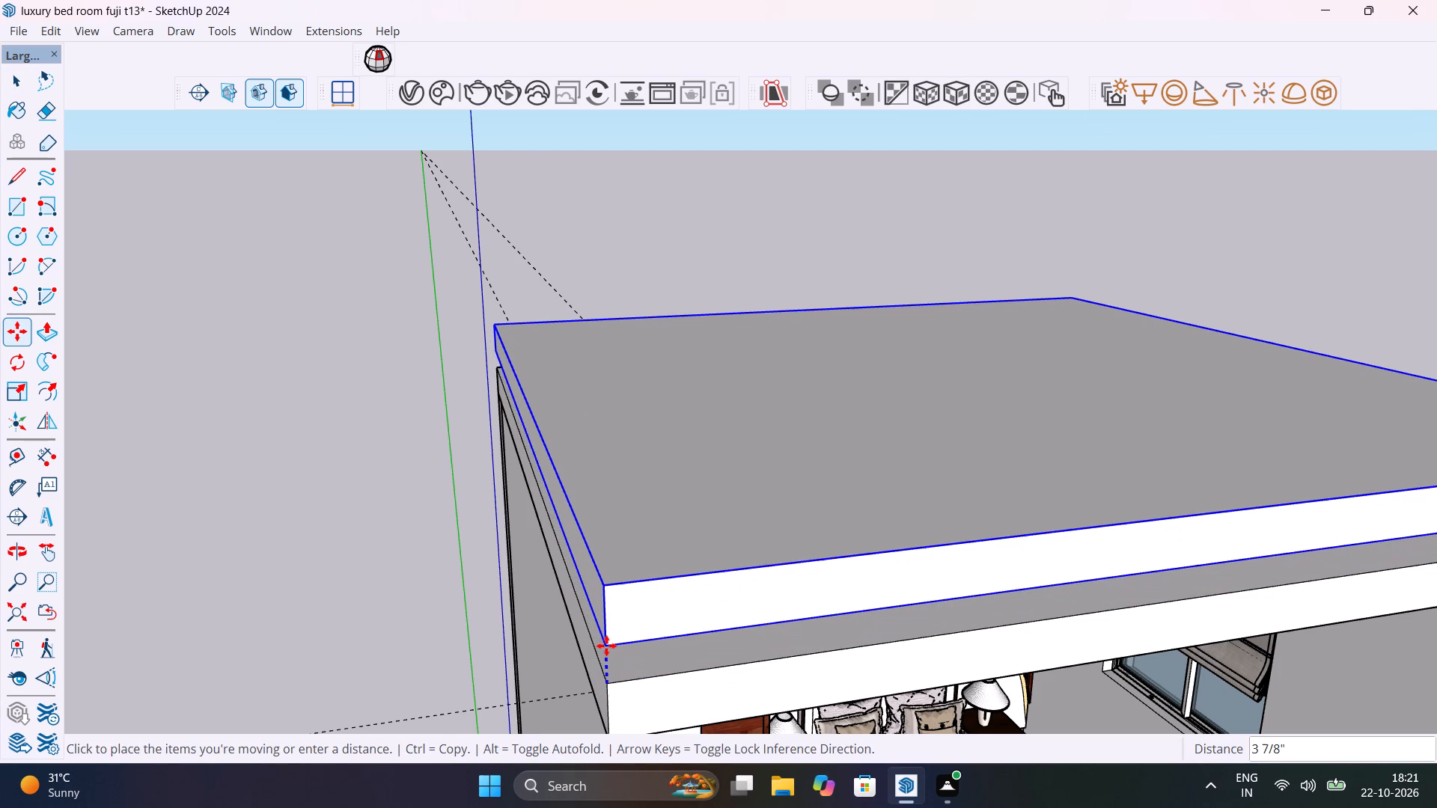
type("3\"")
key("Return")
key("space")
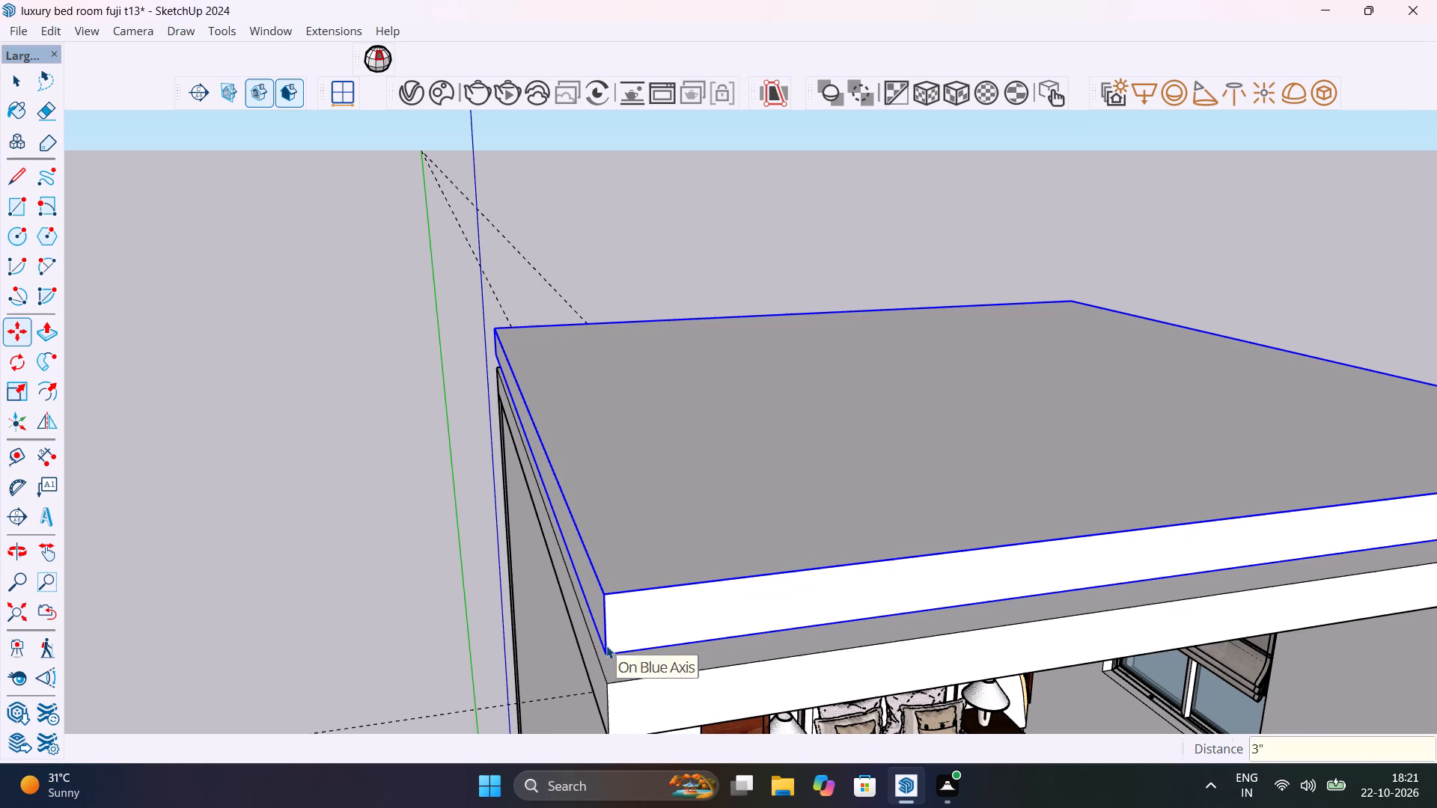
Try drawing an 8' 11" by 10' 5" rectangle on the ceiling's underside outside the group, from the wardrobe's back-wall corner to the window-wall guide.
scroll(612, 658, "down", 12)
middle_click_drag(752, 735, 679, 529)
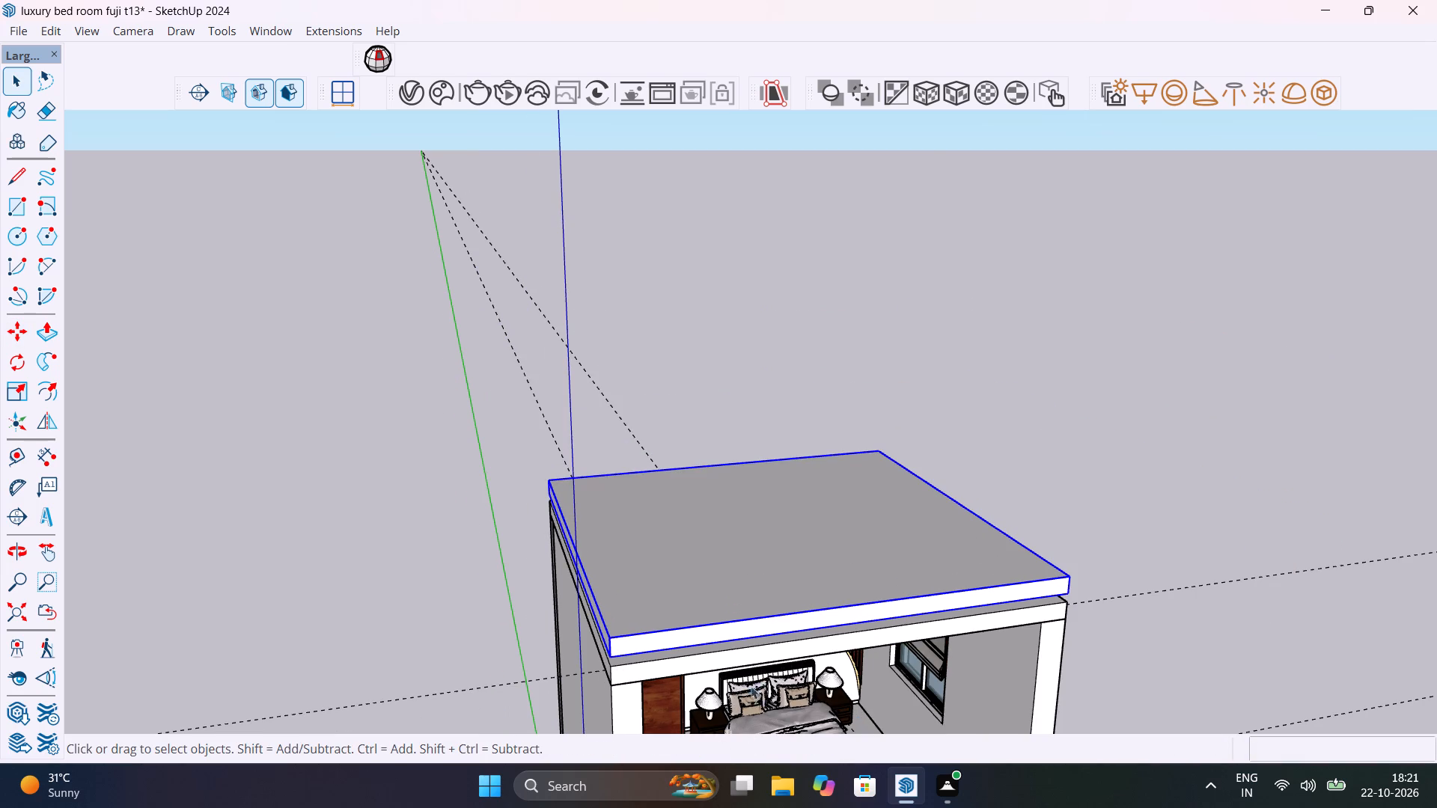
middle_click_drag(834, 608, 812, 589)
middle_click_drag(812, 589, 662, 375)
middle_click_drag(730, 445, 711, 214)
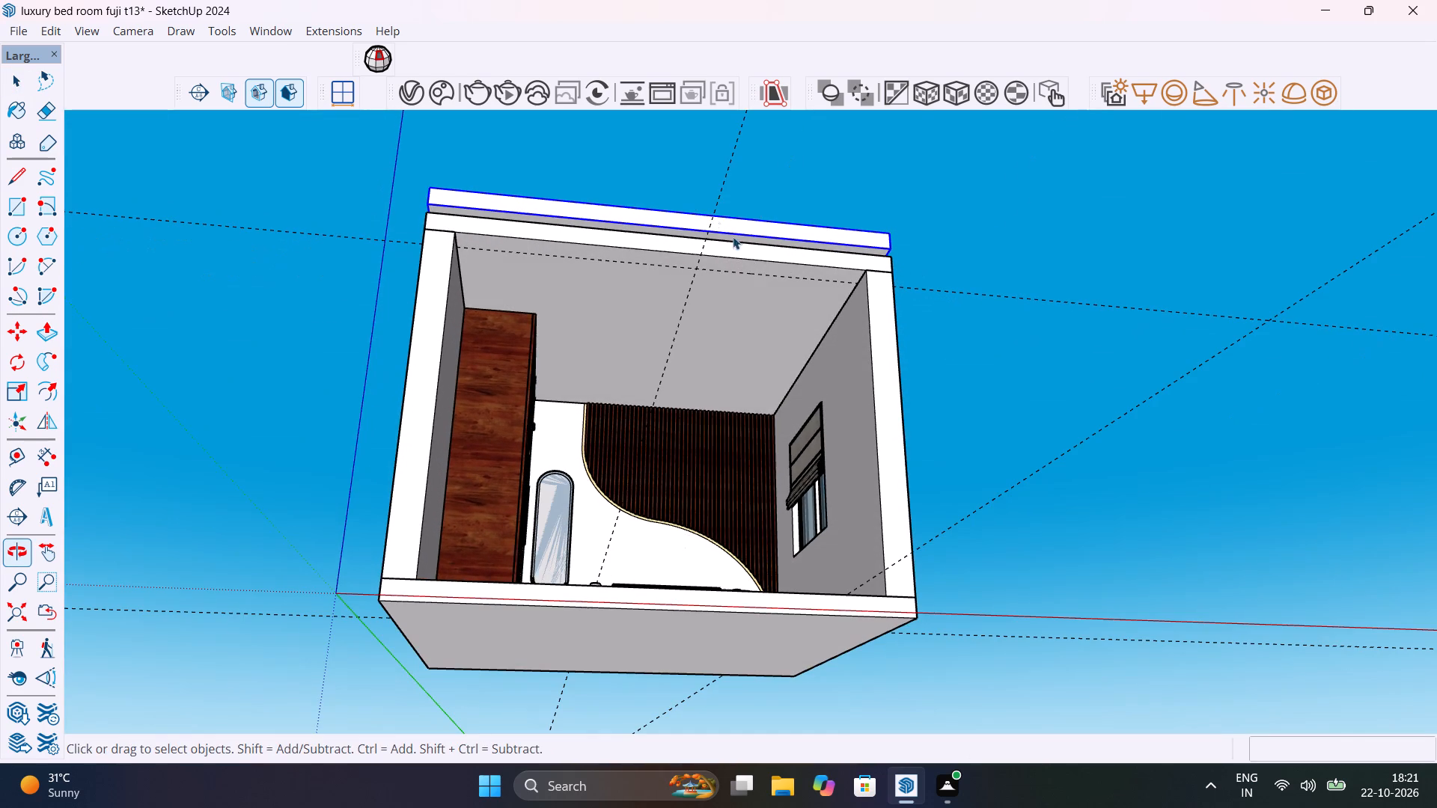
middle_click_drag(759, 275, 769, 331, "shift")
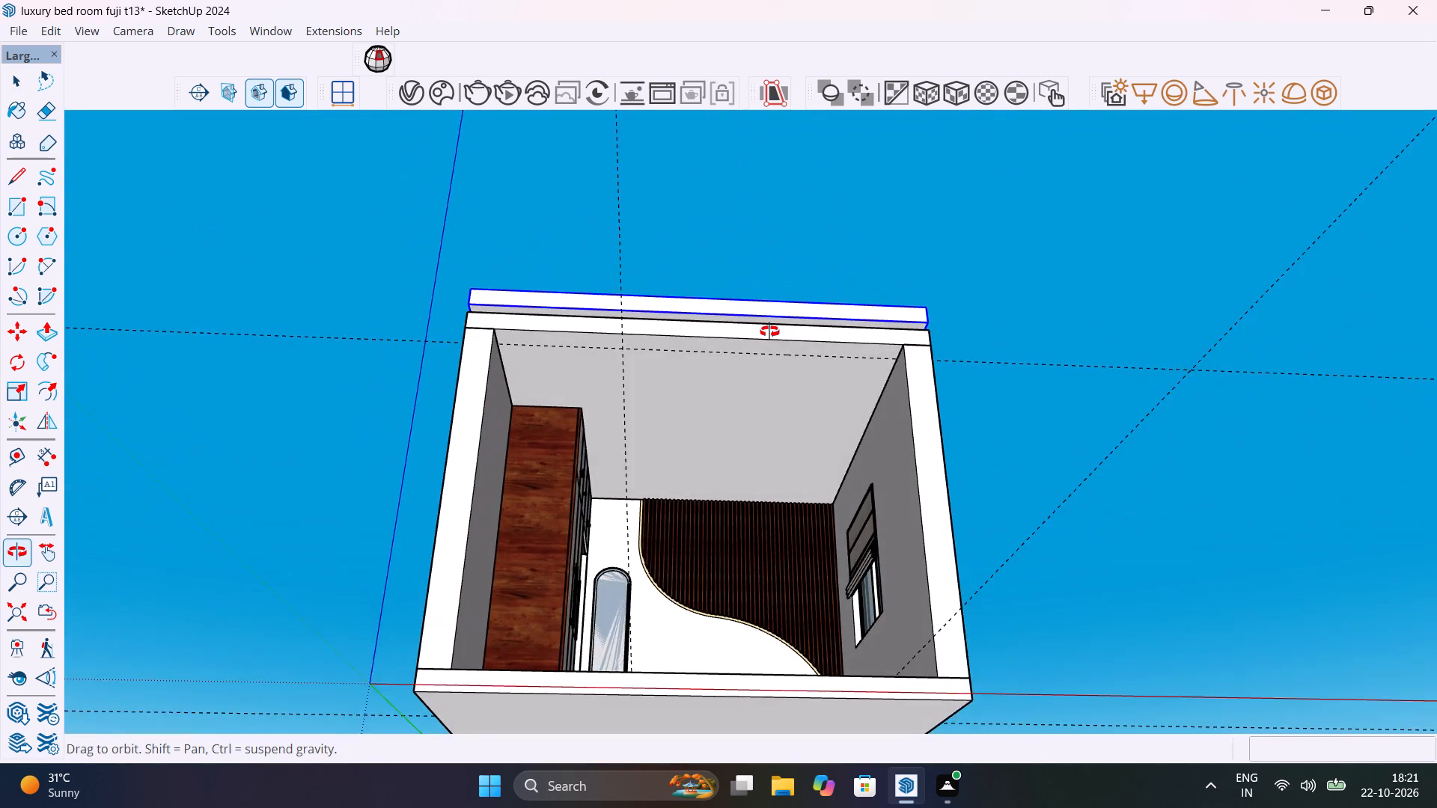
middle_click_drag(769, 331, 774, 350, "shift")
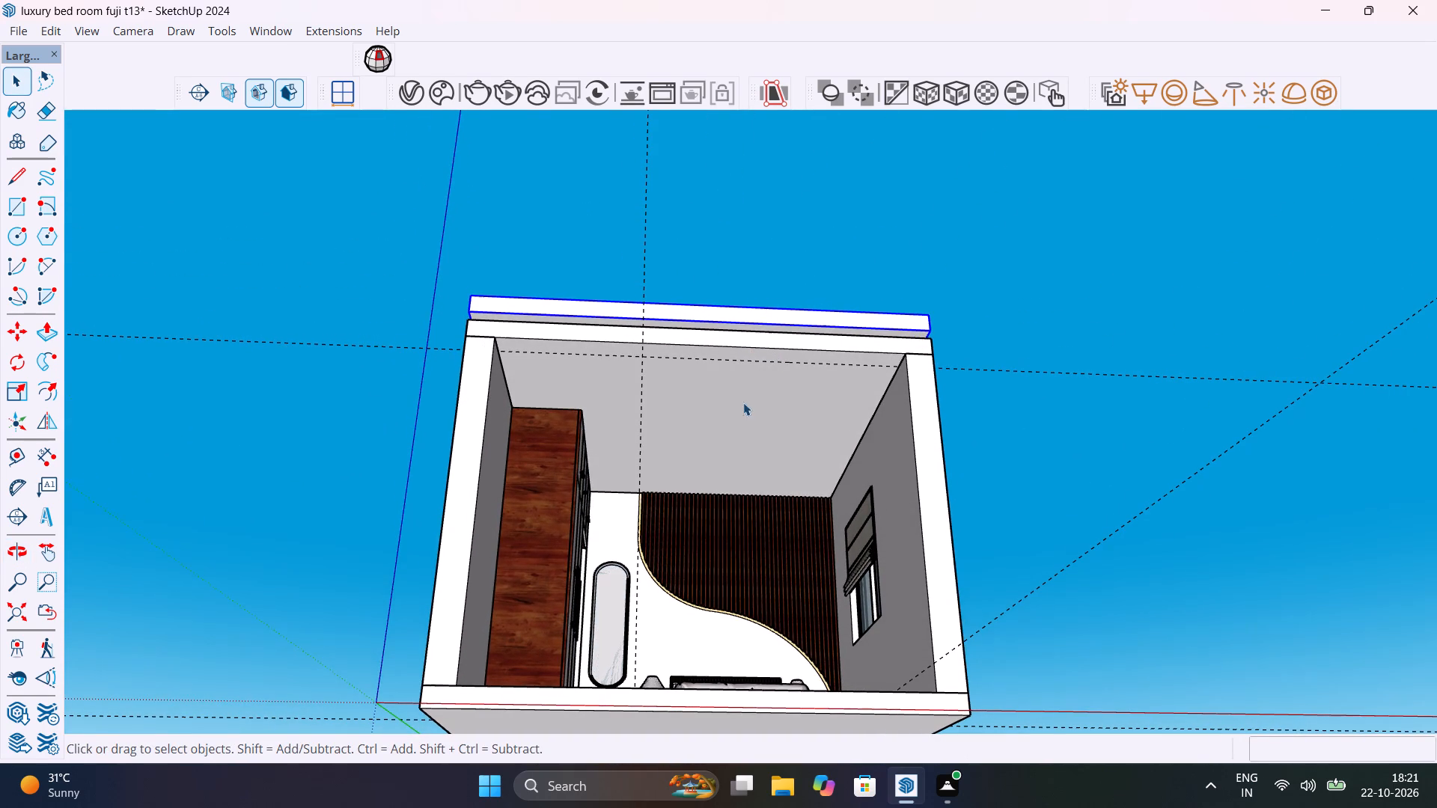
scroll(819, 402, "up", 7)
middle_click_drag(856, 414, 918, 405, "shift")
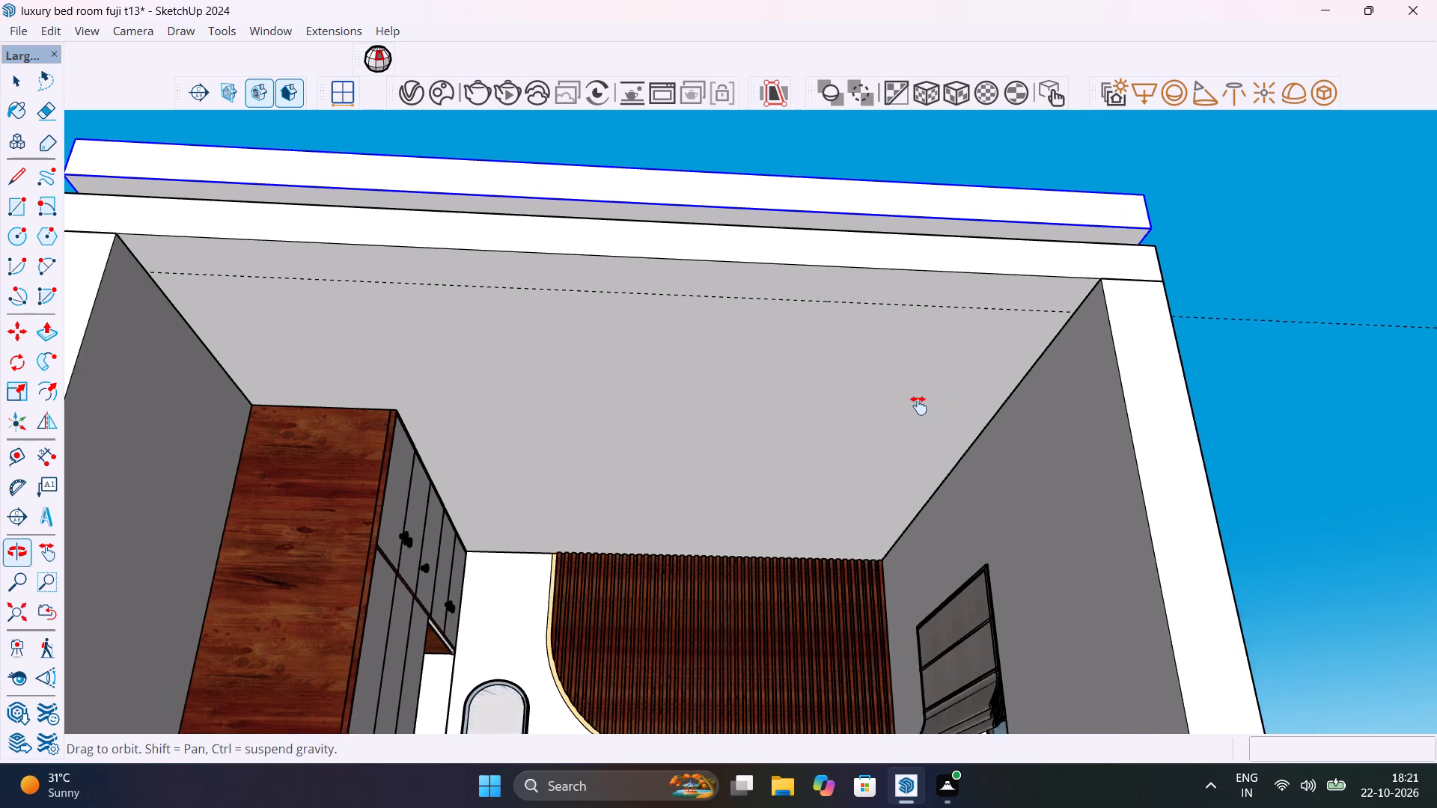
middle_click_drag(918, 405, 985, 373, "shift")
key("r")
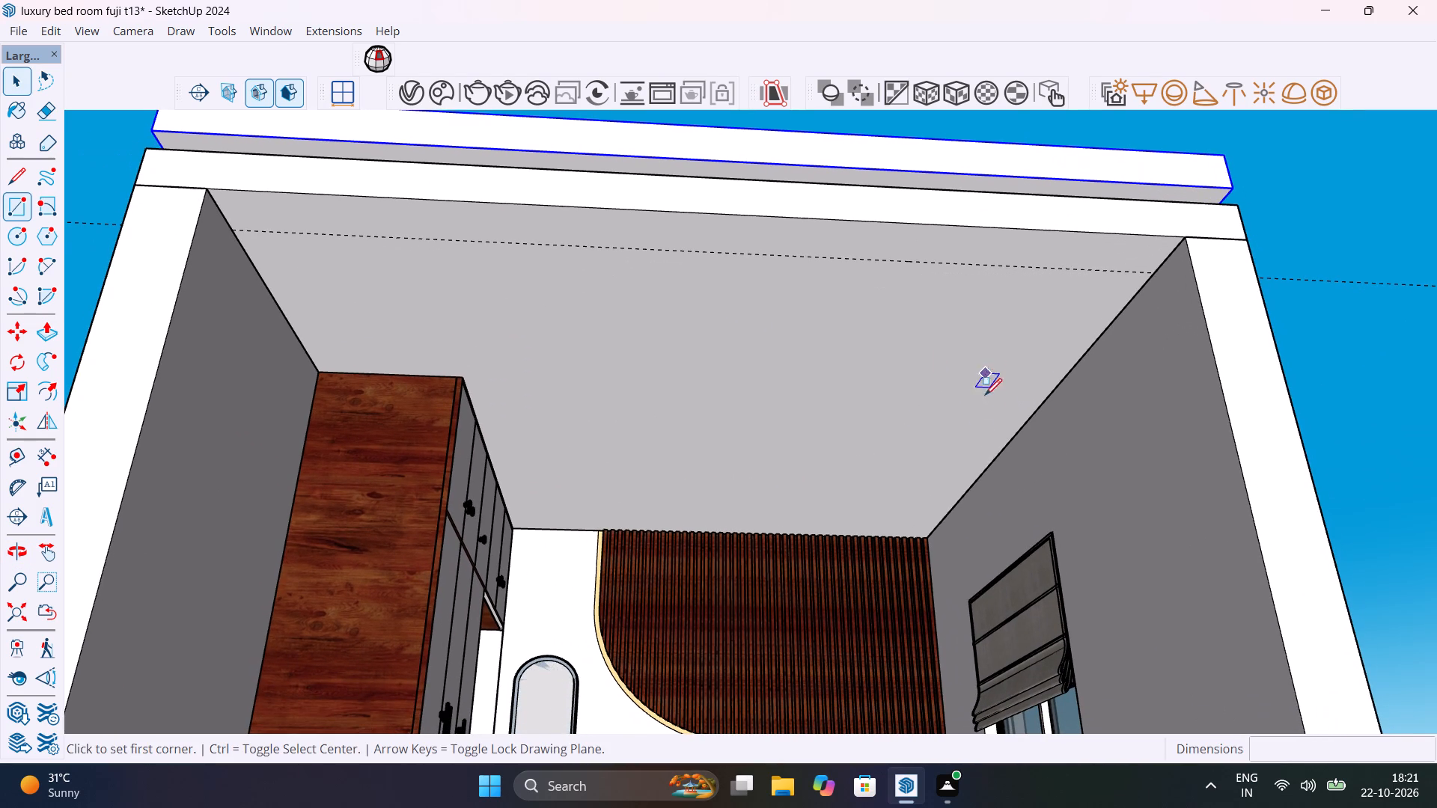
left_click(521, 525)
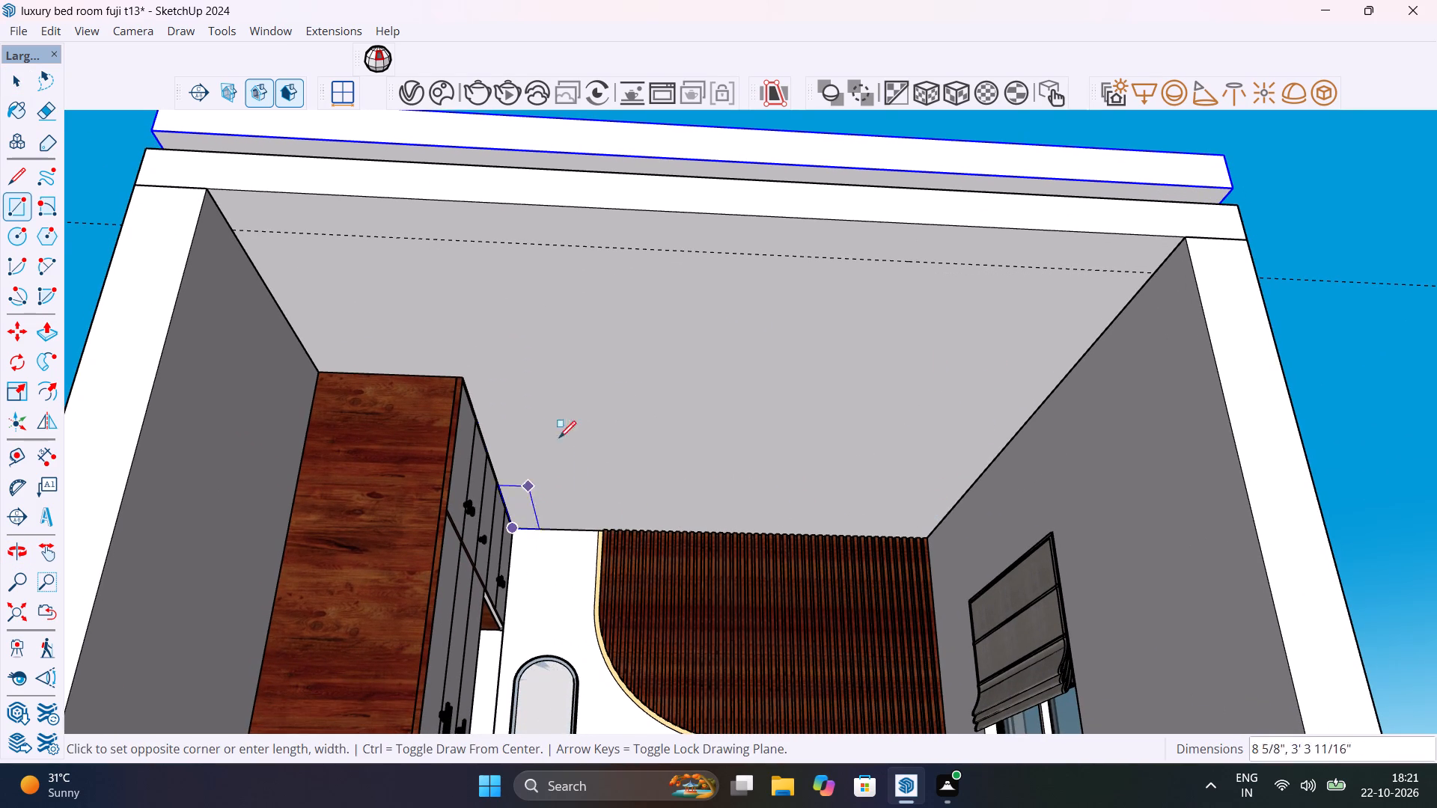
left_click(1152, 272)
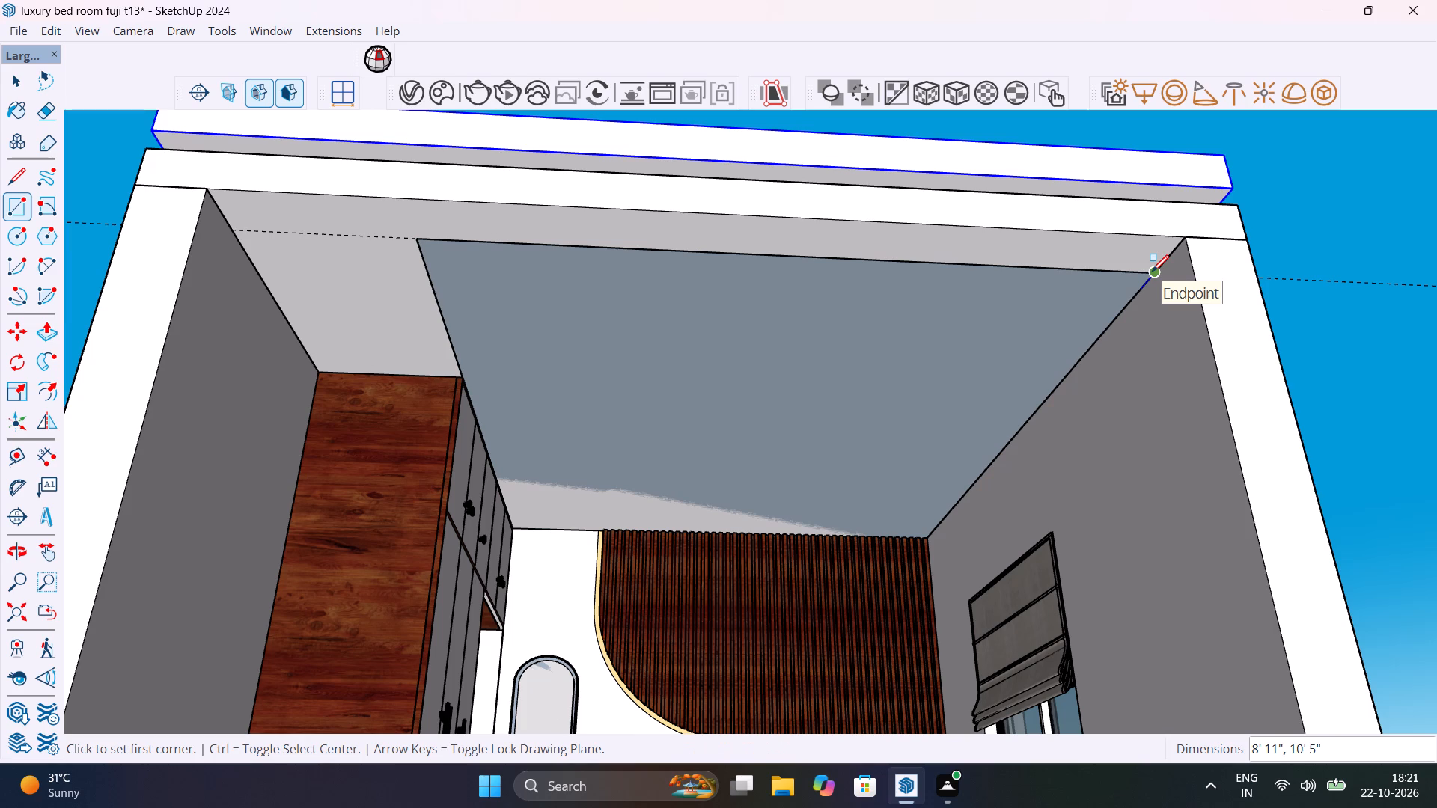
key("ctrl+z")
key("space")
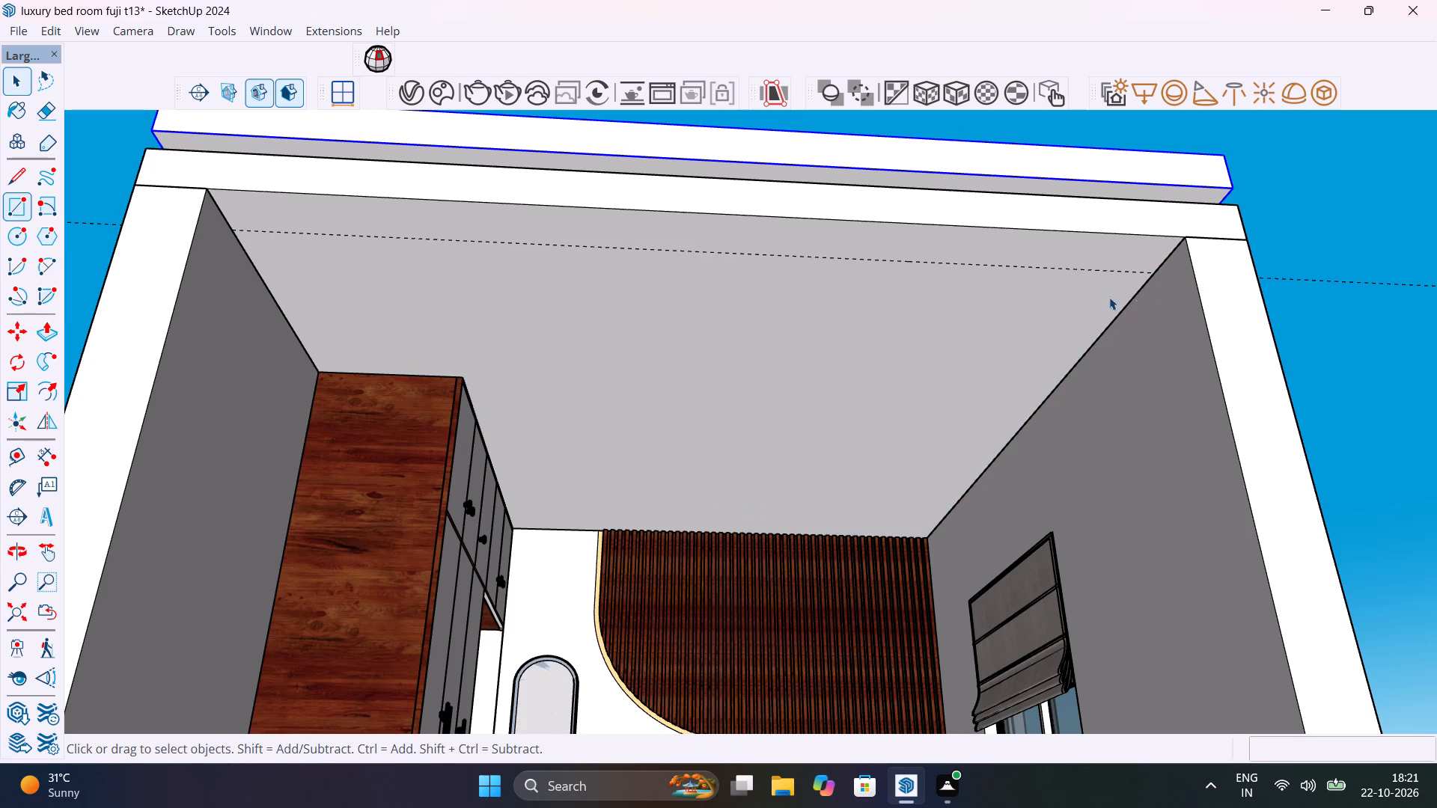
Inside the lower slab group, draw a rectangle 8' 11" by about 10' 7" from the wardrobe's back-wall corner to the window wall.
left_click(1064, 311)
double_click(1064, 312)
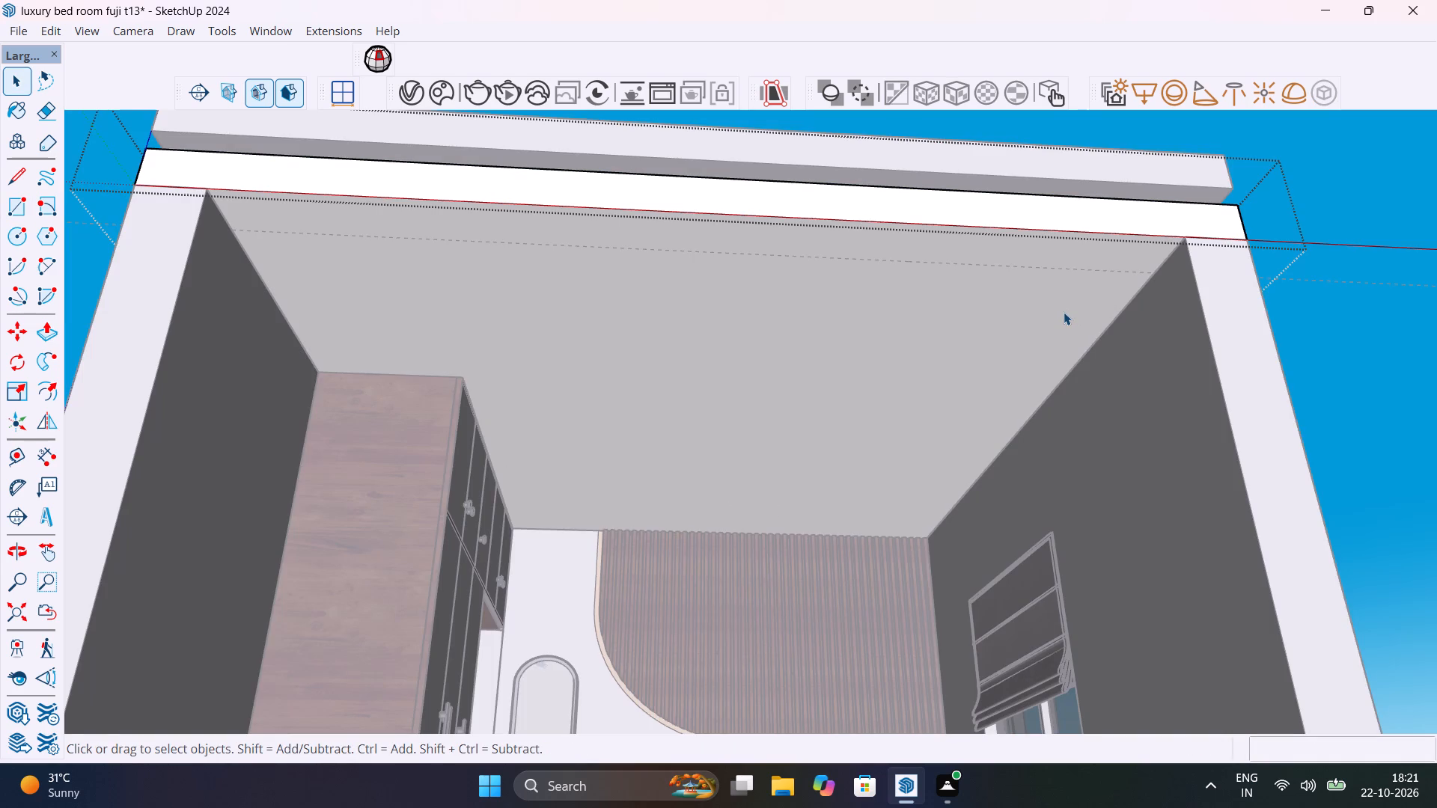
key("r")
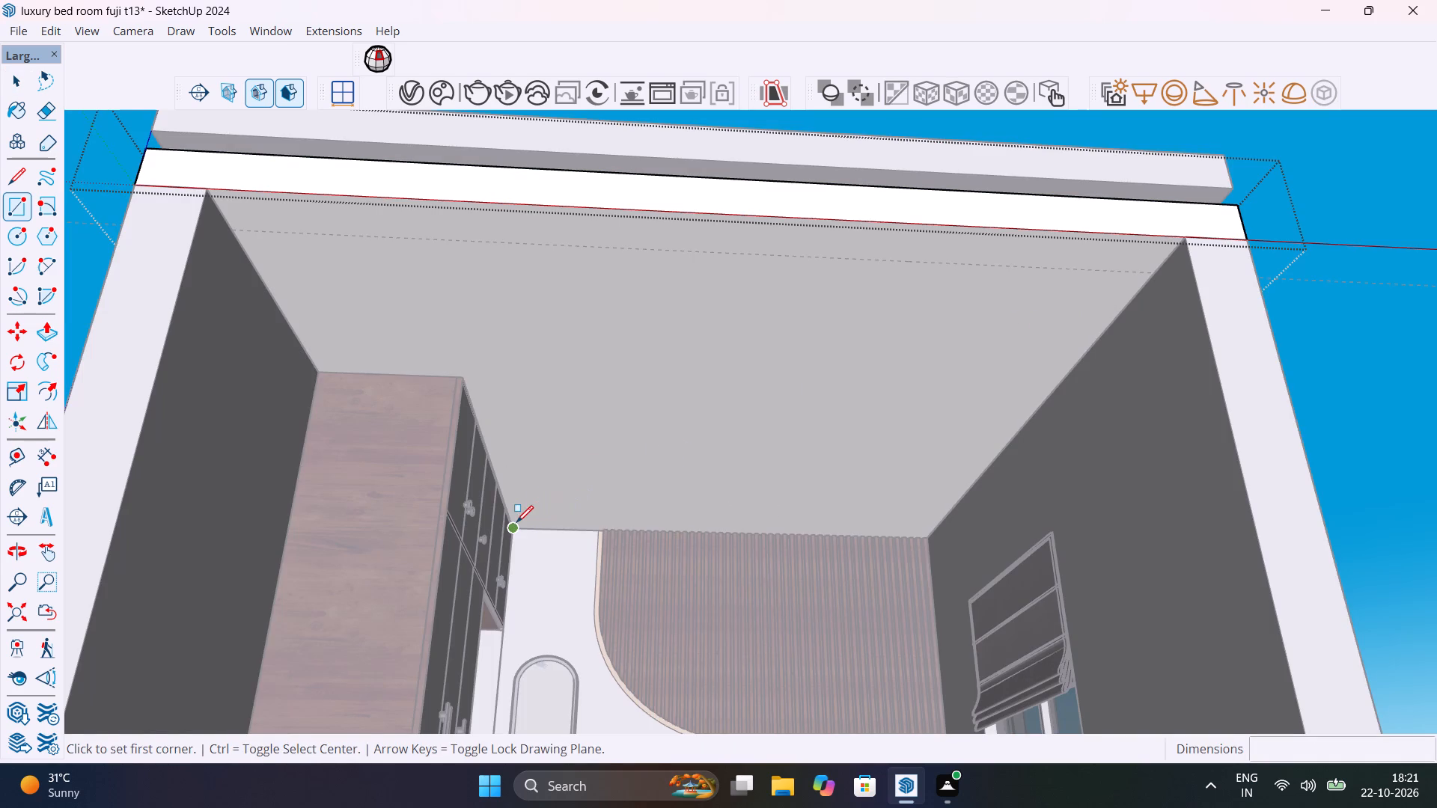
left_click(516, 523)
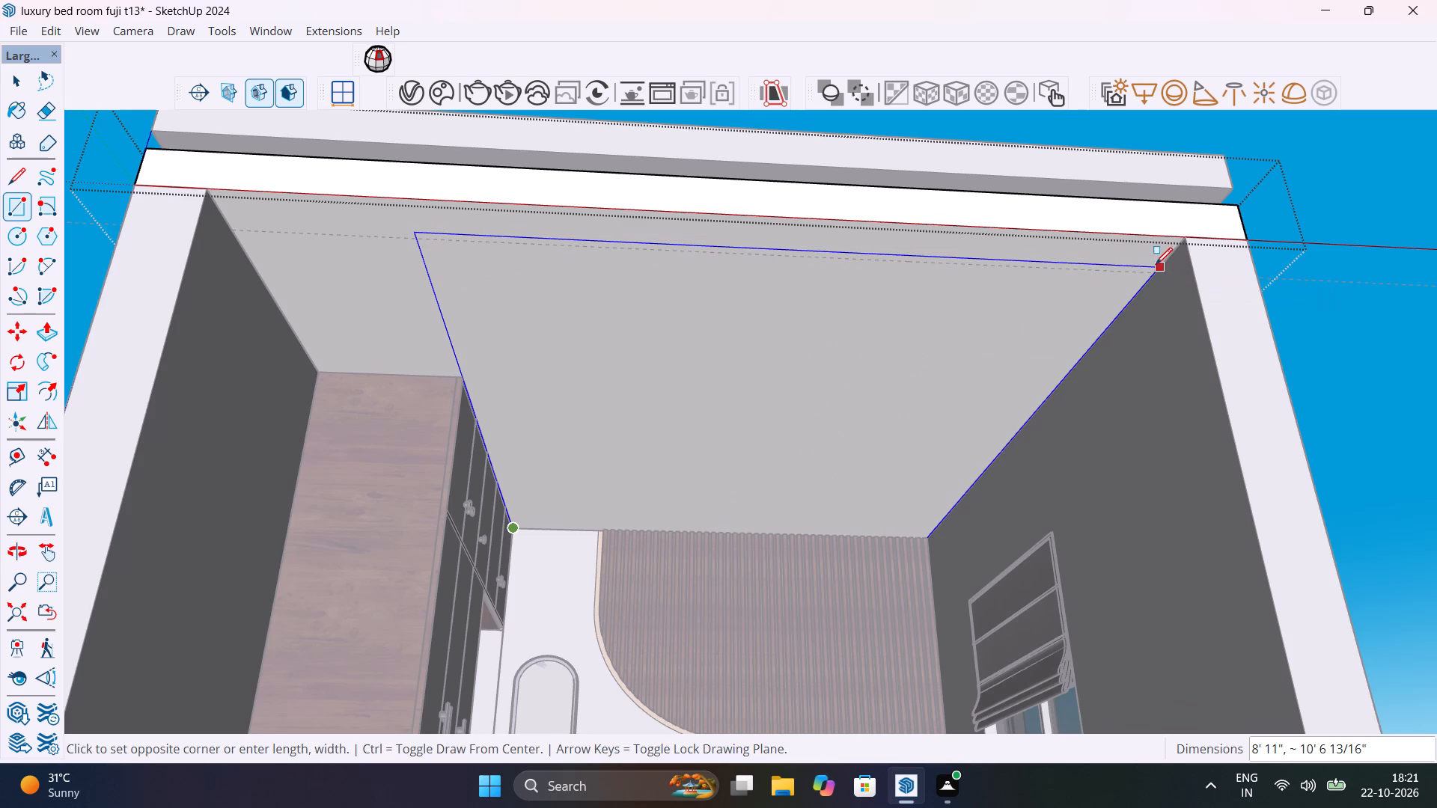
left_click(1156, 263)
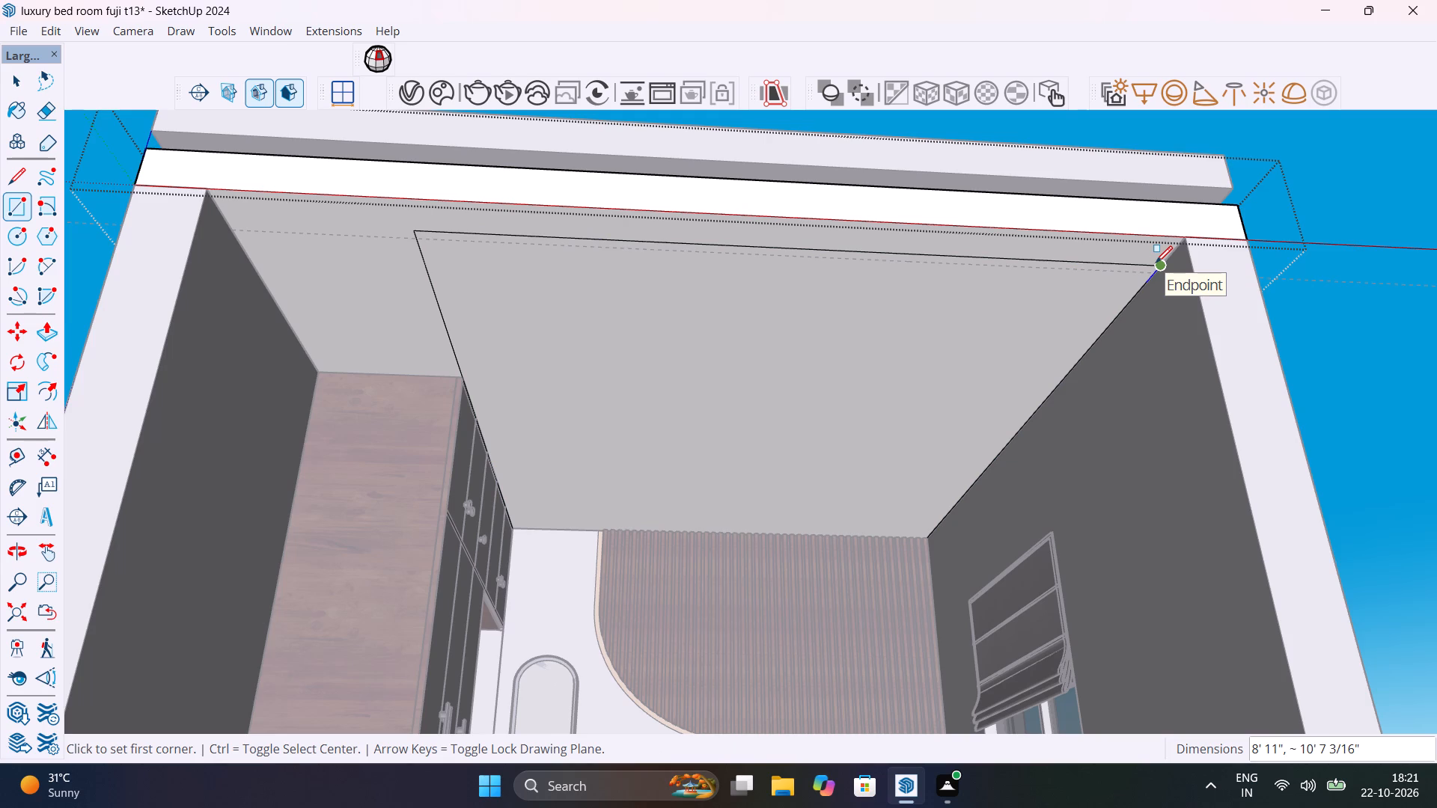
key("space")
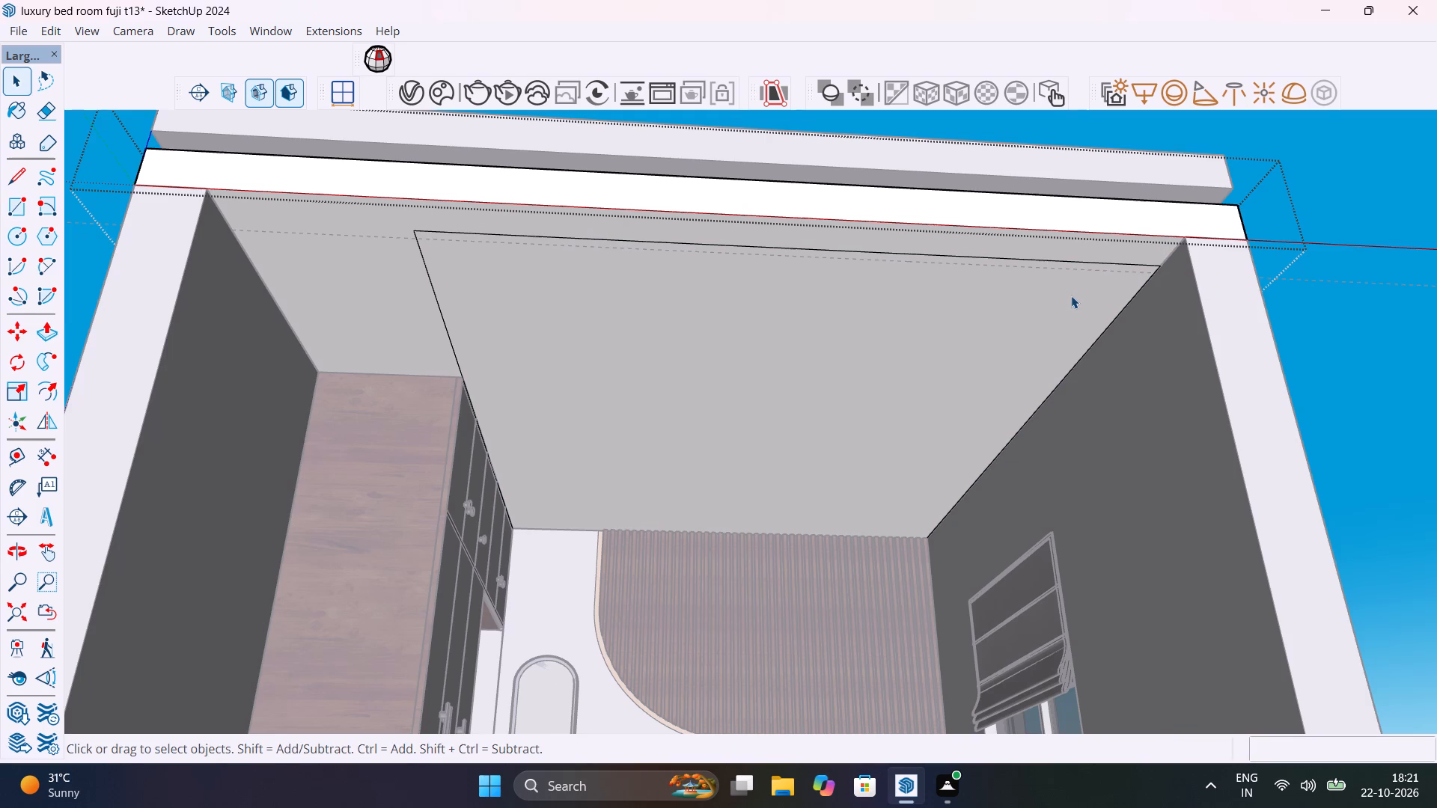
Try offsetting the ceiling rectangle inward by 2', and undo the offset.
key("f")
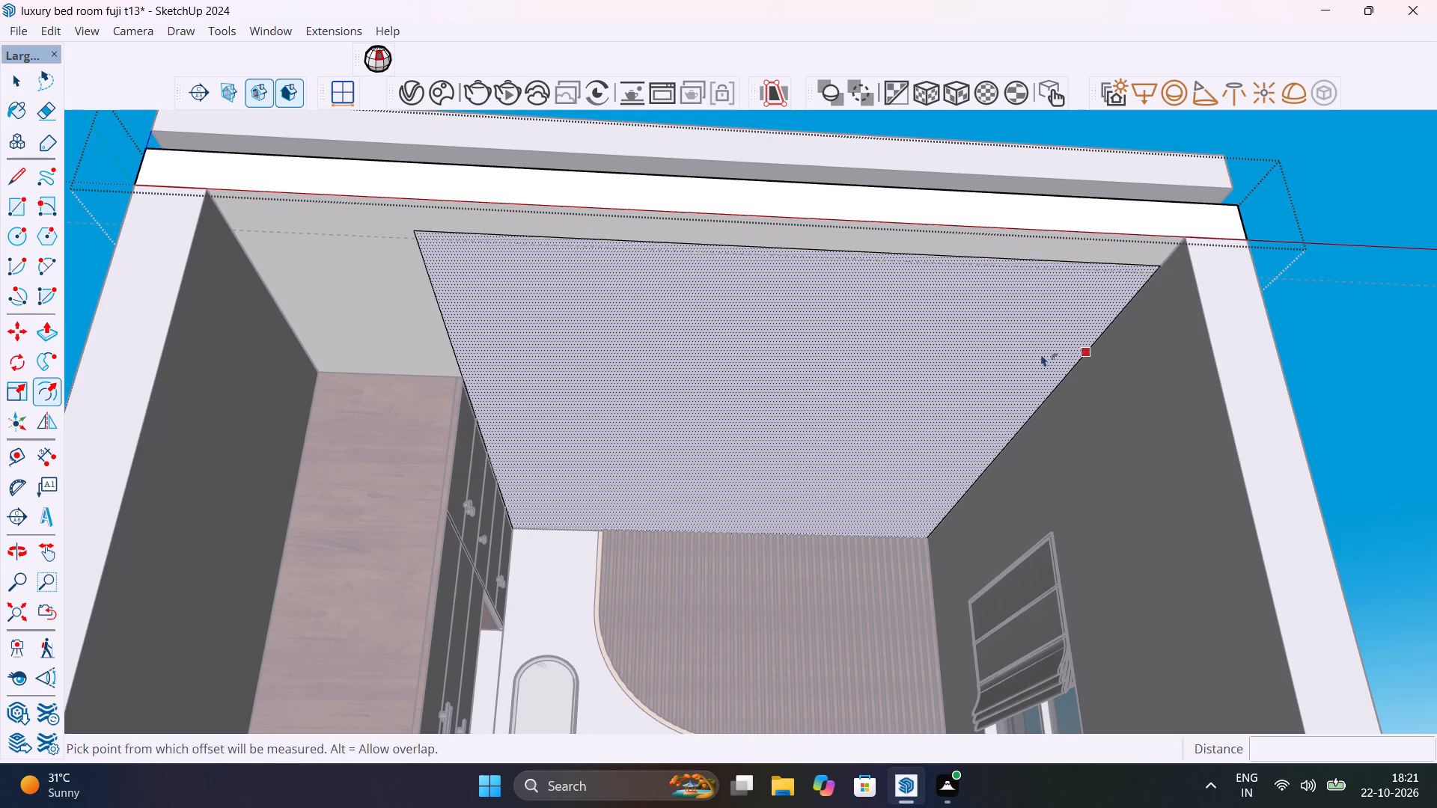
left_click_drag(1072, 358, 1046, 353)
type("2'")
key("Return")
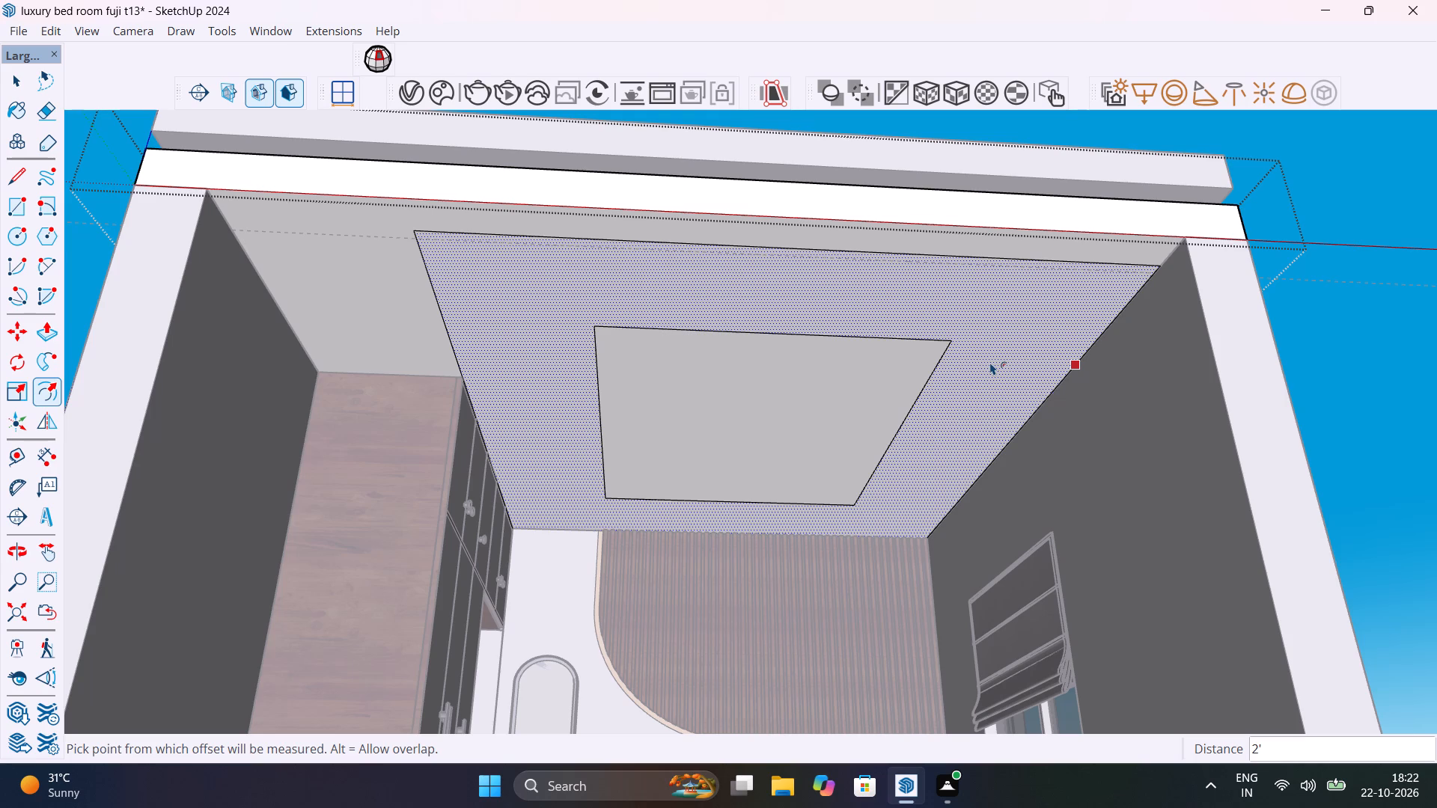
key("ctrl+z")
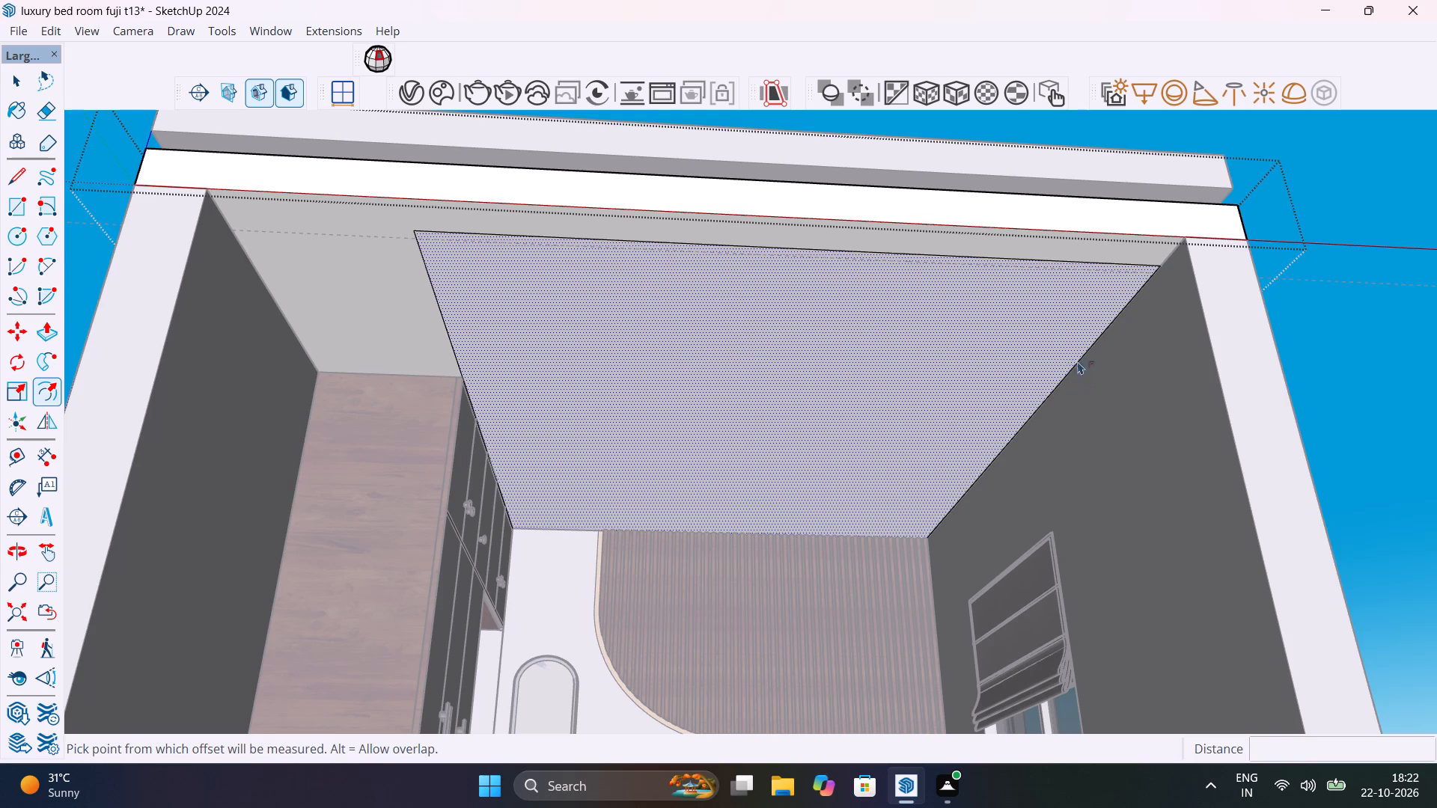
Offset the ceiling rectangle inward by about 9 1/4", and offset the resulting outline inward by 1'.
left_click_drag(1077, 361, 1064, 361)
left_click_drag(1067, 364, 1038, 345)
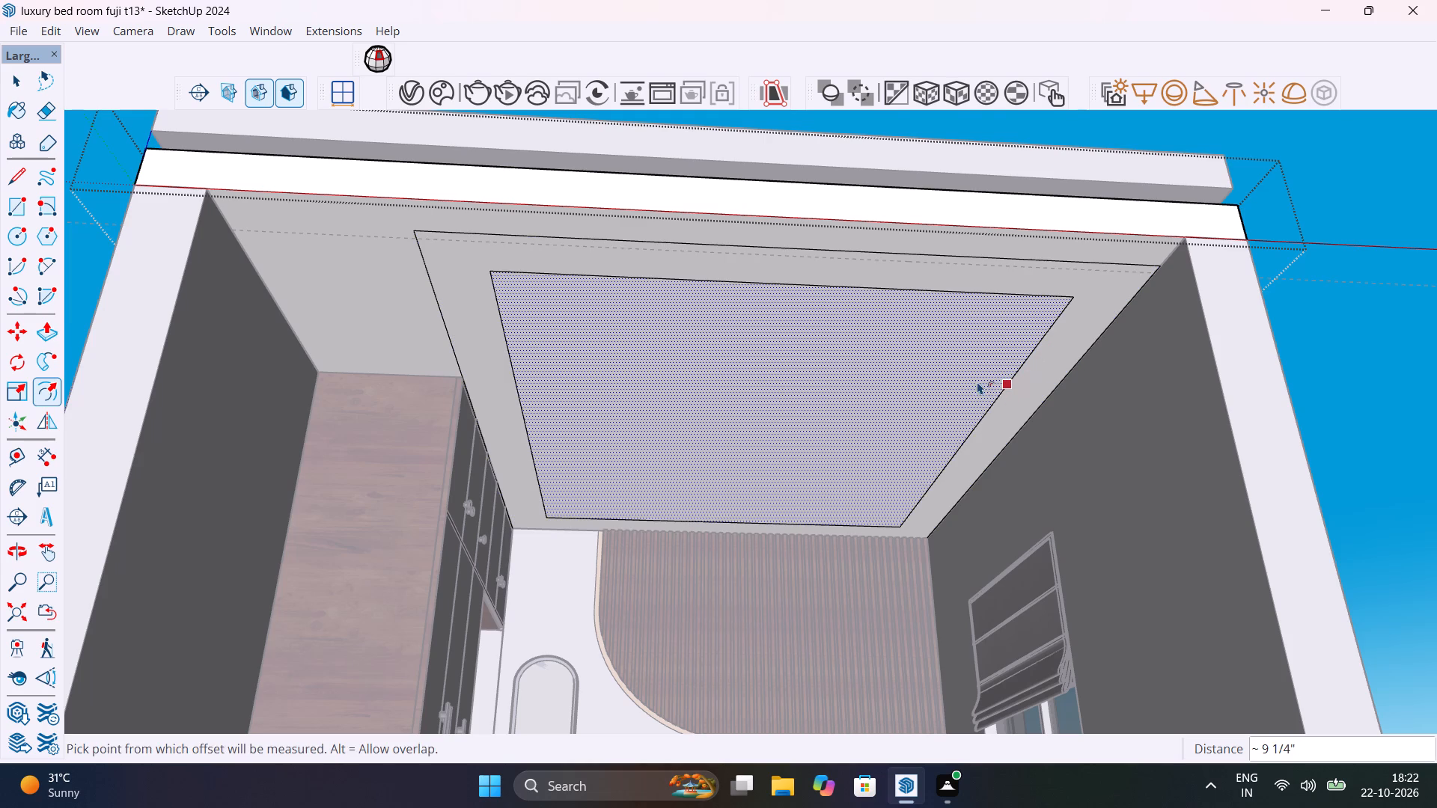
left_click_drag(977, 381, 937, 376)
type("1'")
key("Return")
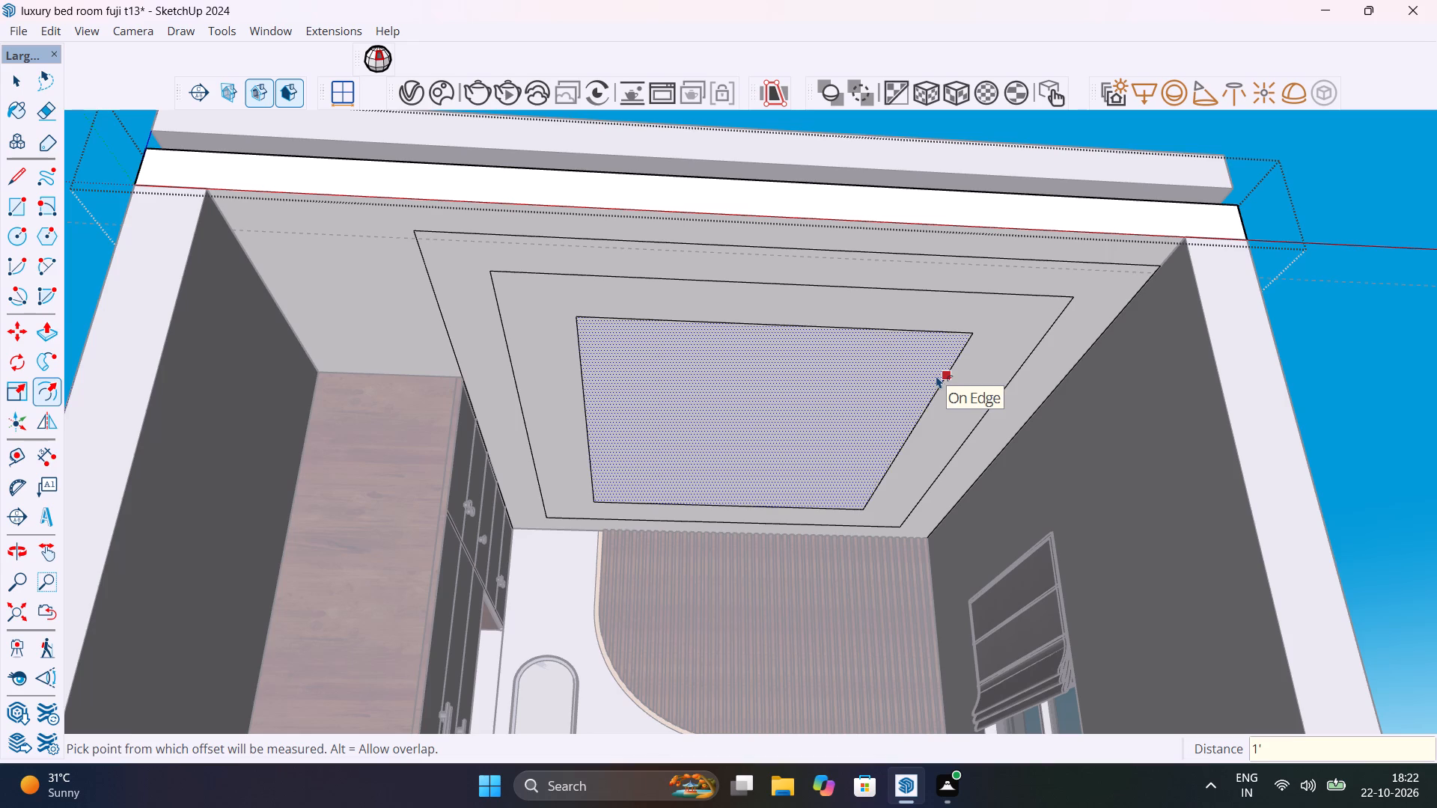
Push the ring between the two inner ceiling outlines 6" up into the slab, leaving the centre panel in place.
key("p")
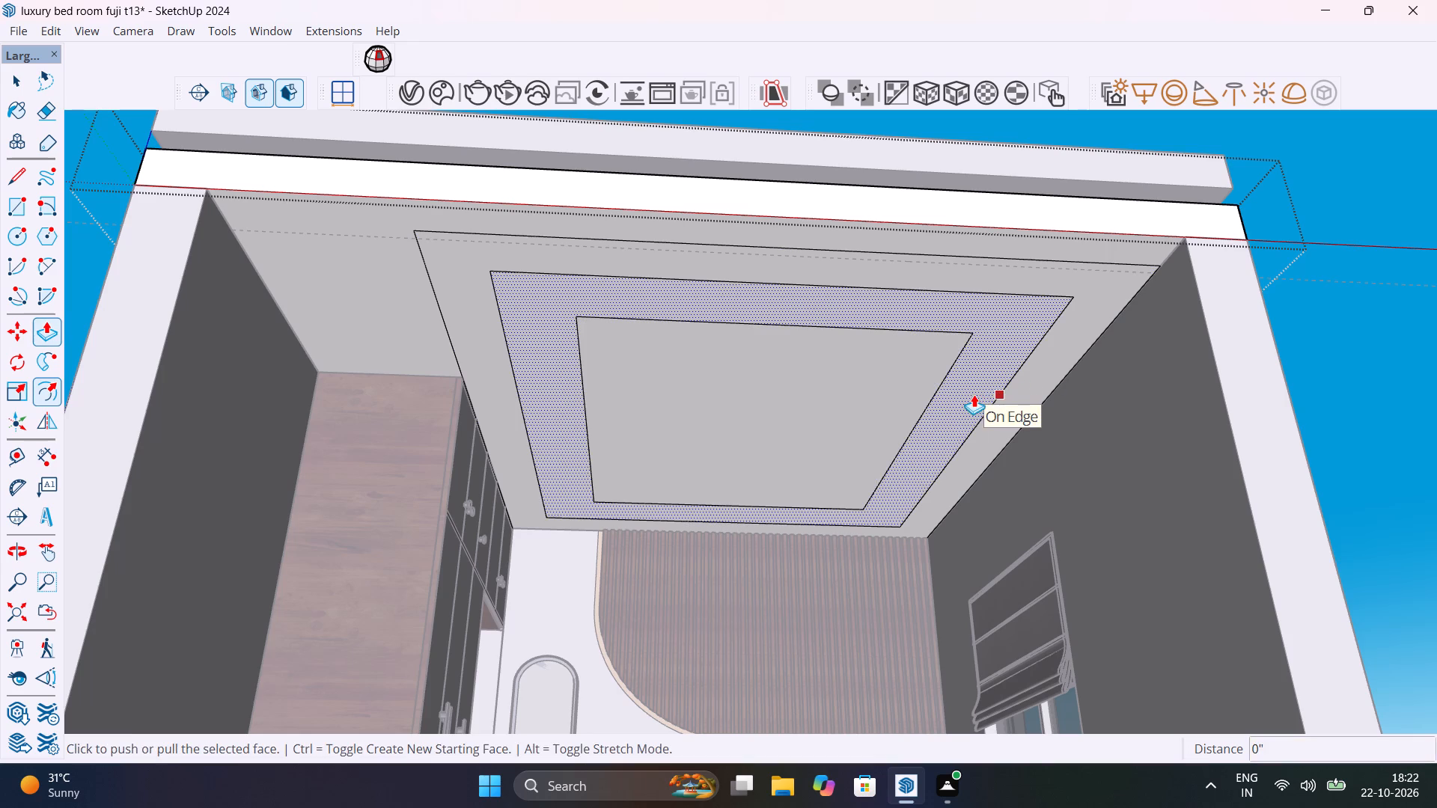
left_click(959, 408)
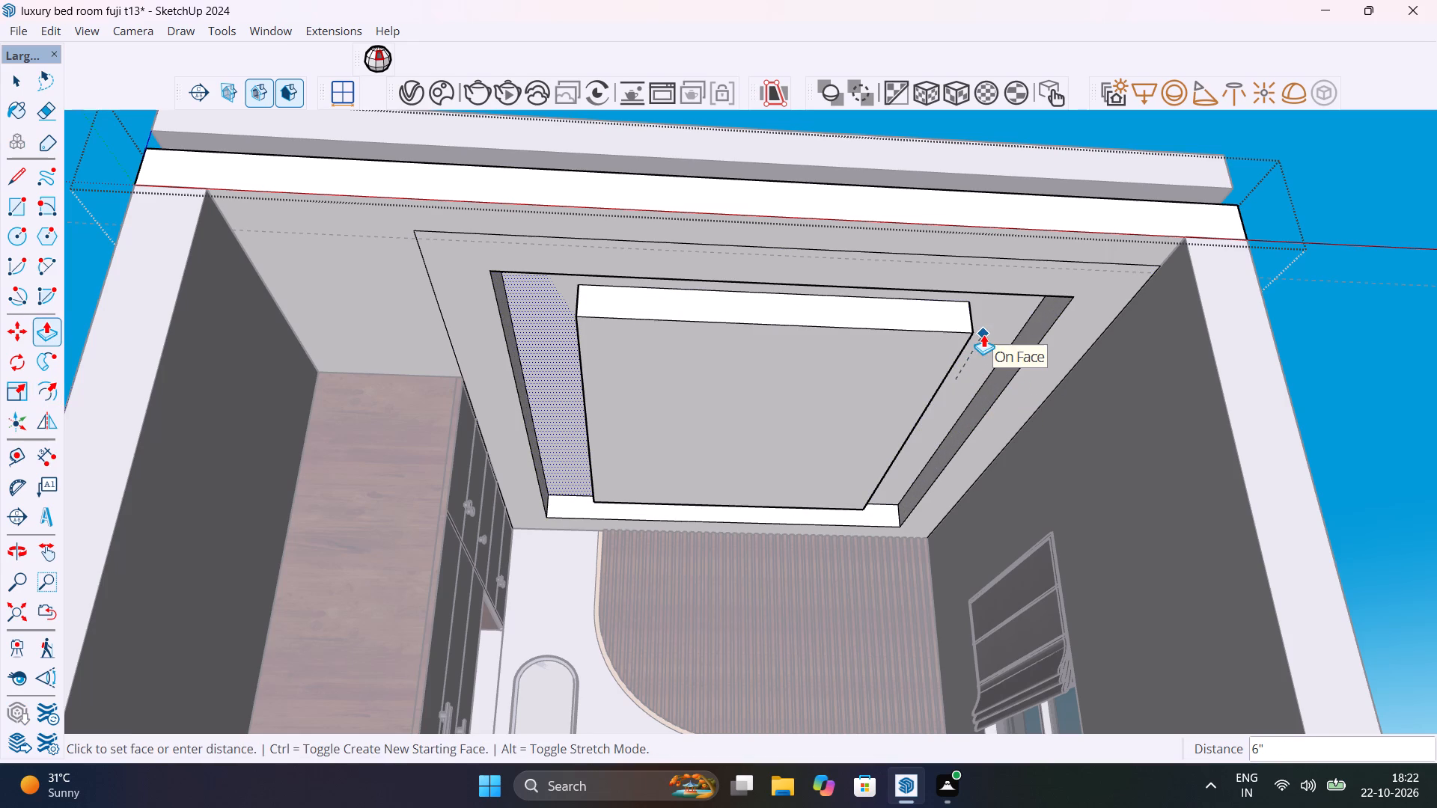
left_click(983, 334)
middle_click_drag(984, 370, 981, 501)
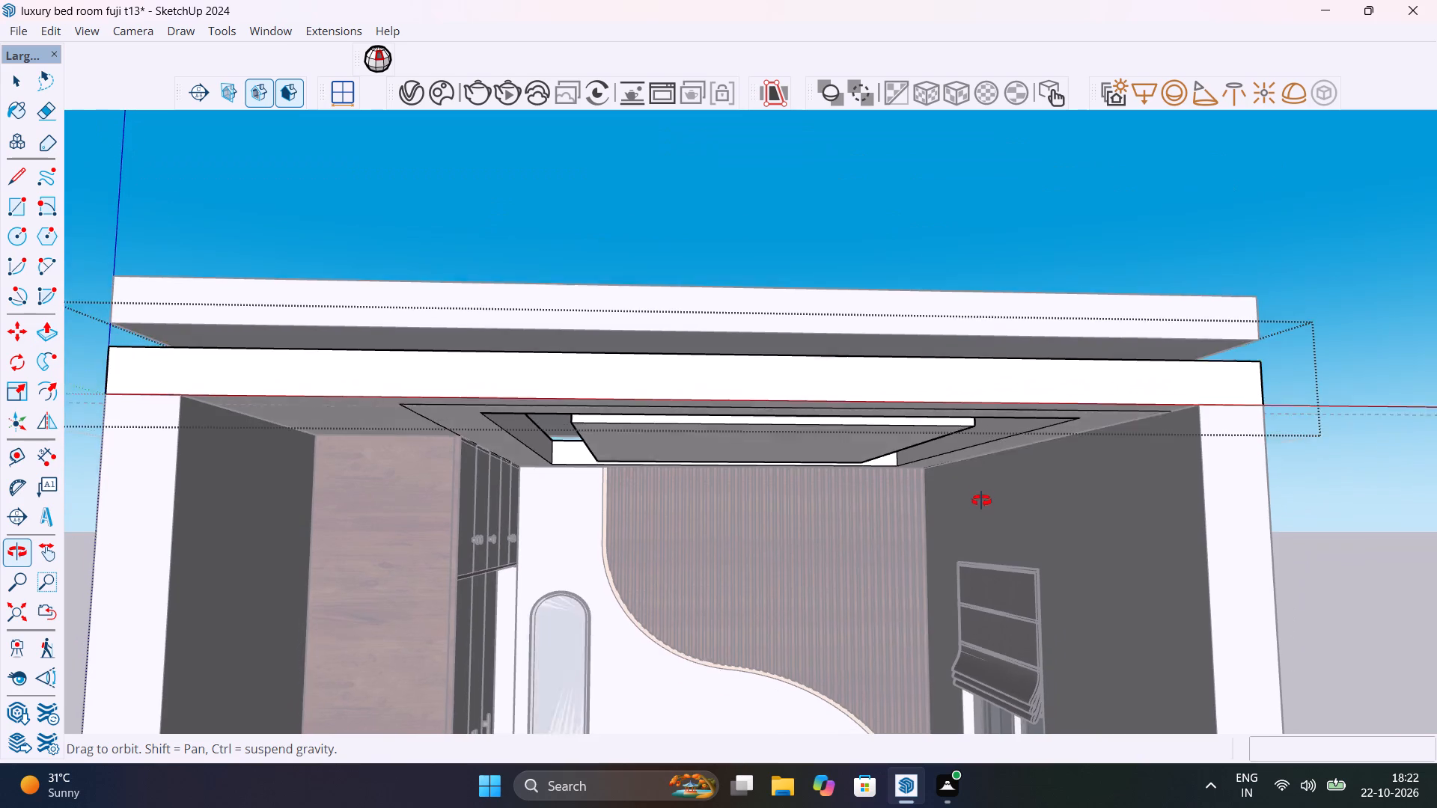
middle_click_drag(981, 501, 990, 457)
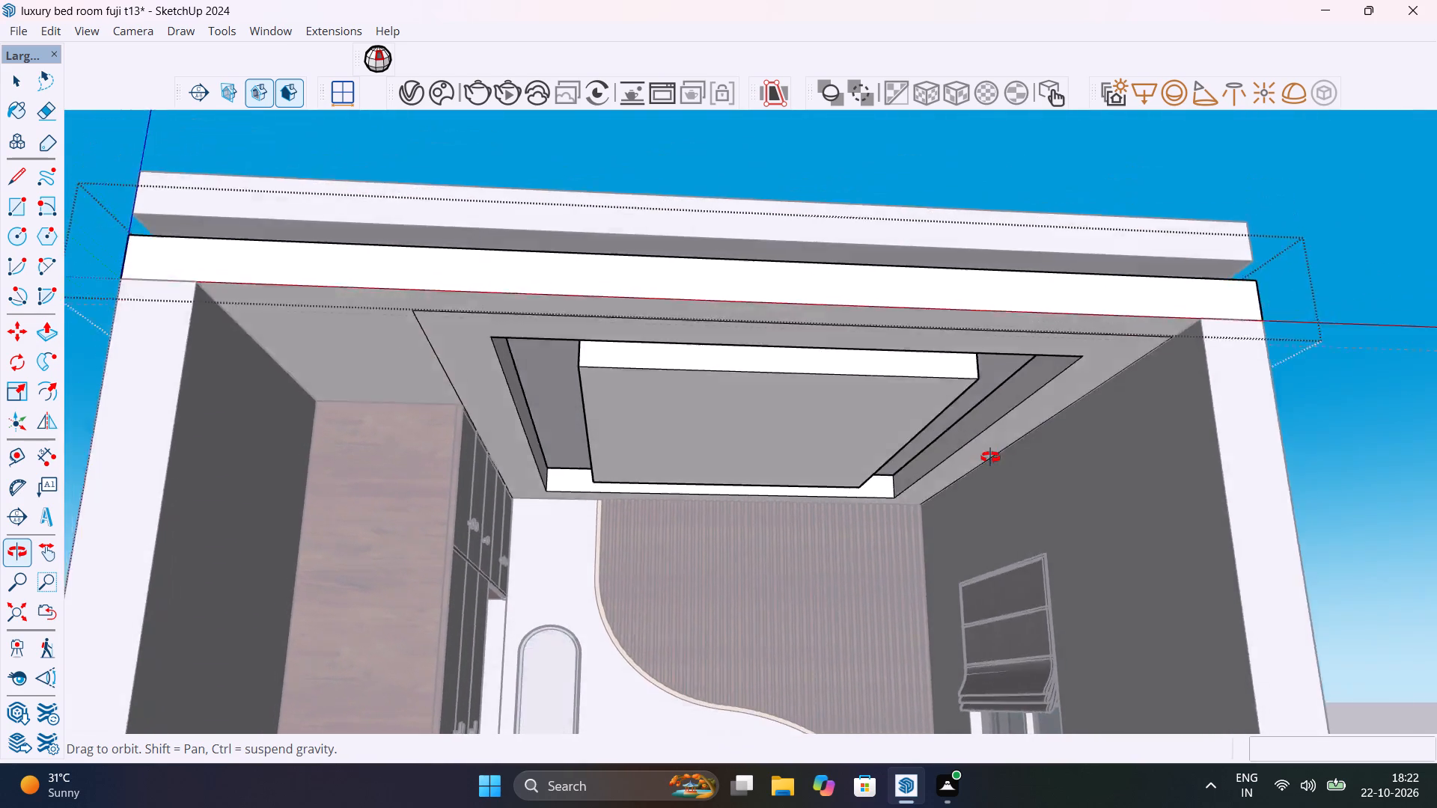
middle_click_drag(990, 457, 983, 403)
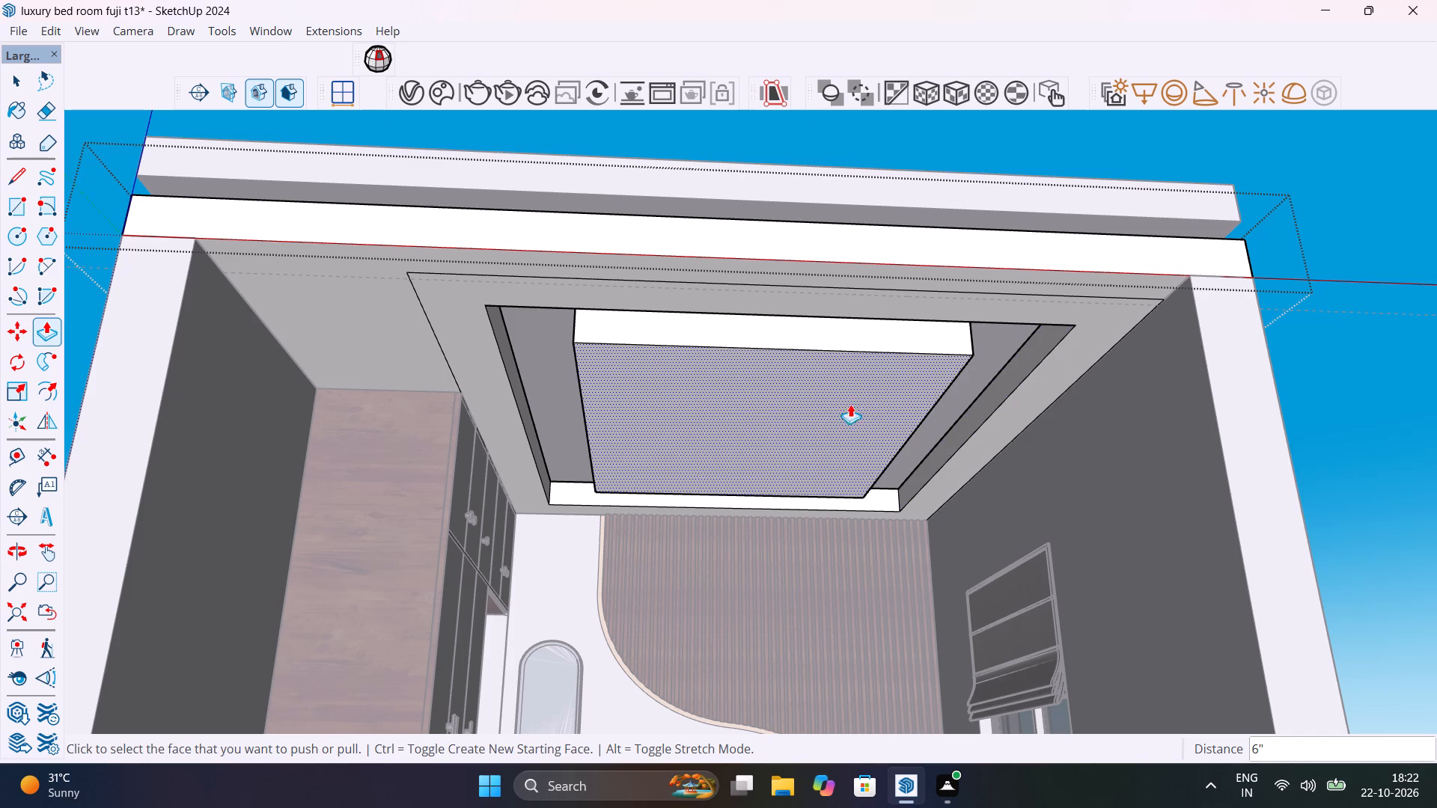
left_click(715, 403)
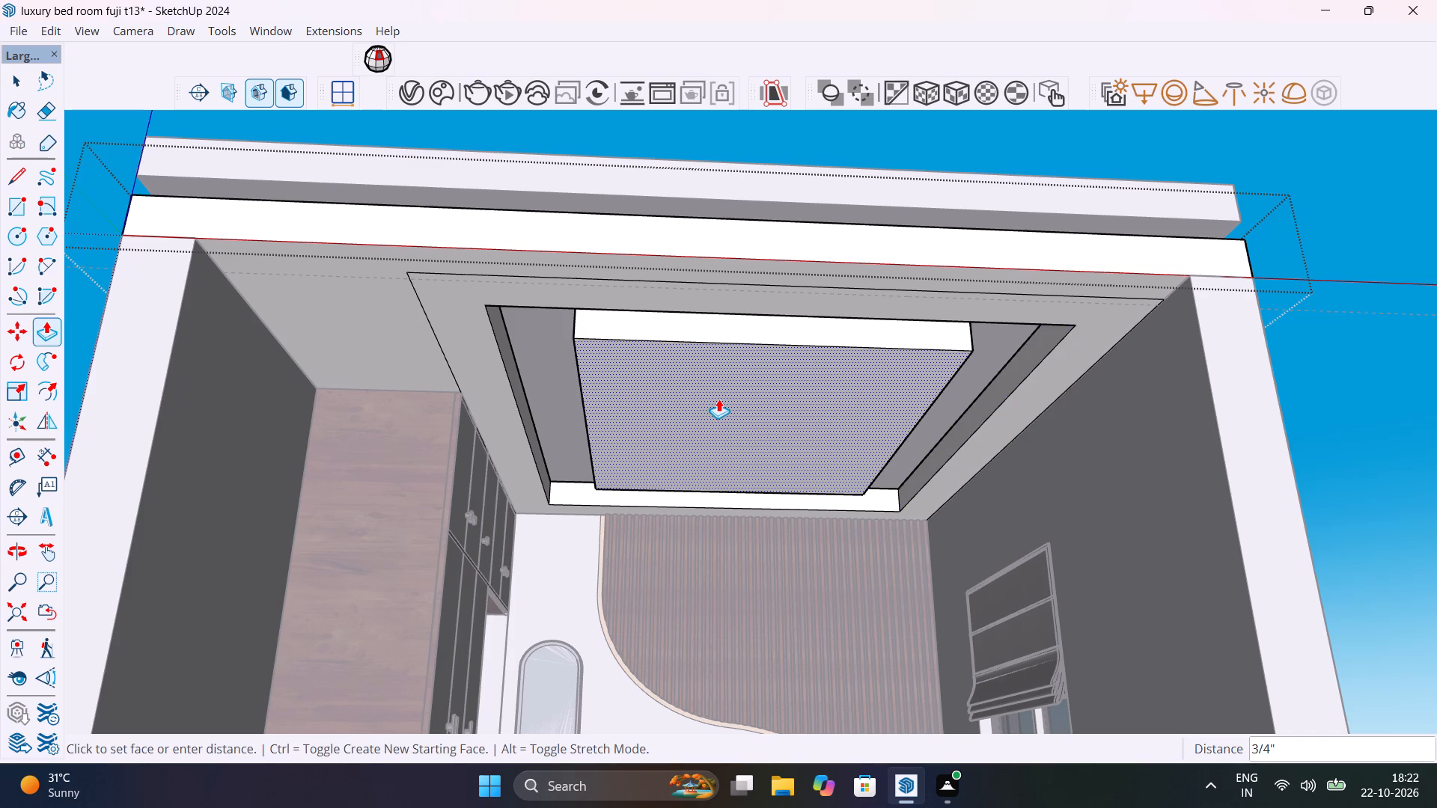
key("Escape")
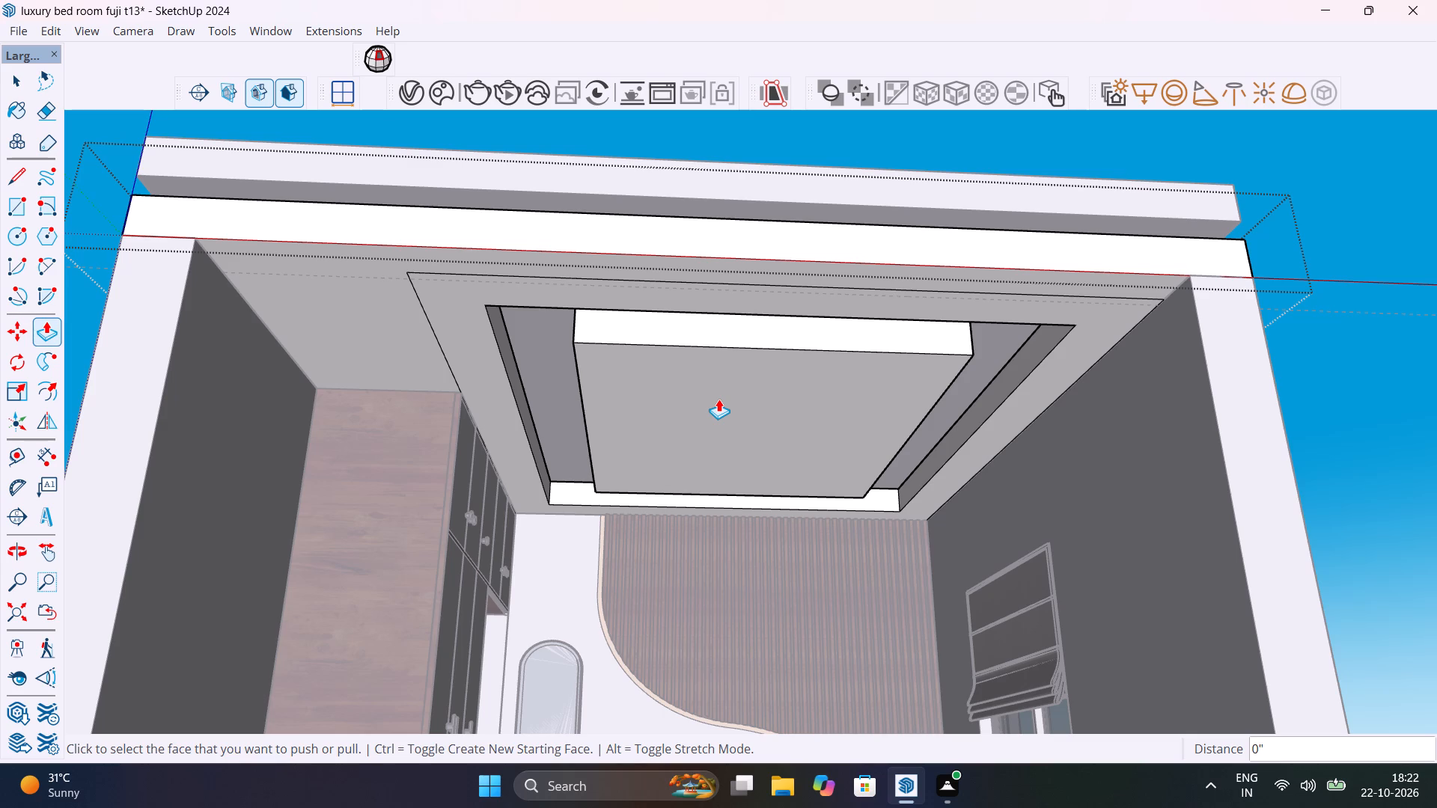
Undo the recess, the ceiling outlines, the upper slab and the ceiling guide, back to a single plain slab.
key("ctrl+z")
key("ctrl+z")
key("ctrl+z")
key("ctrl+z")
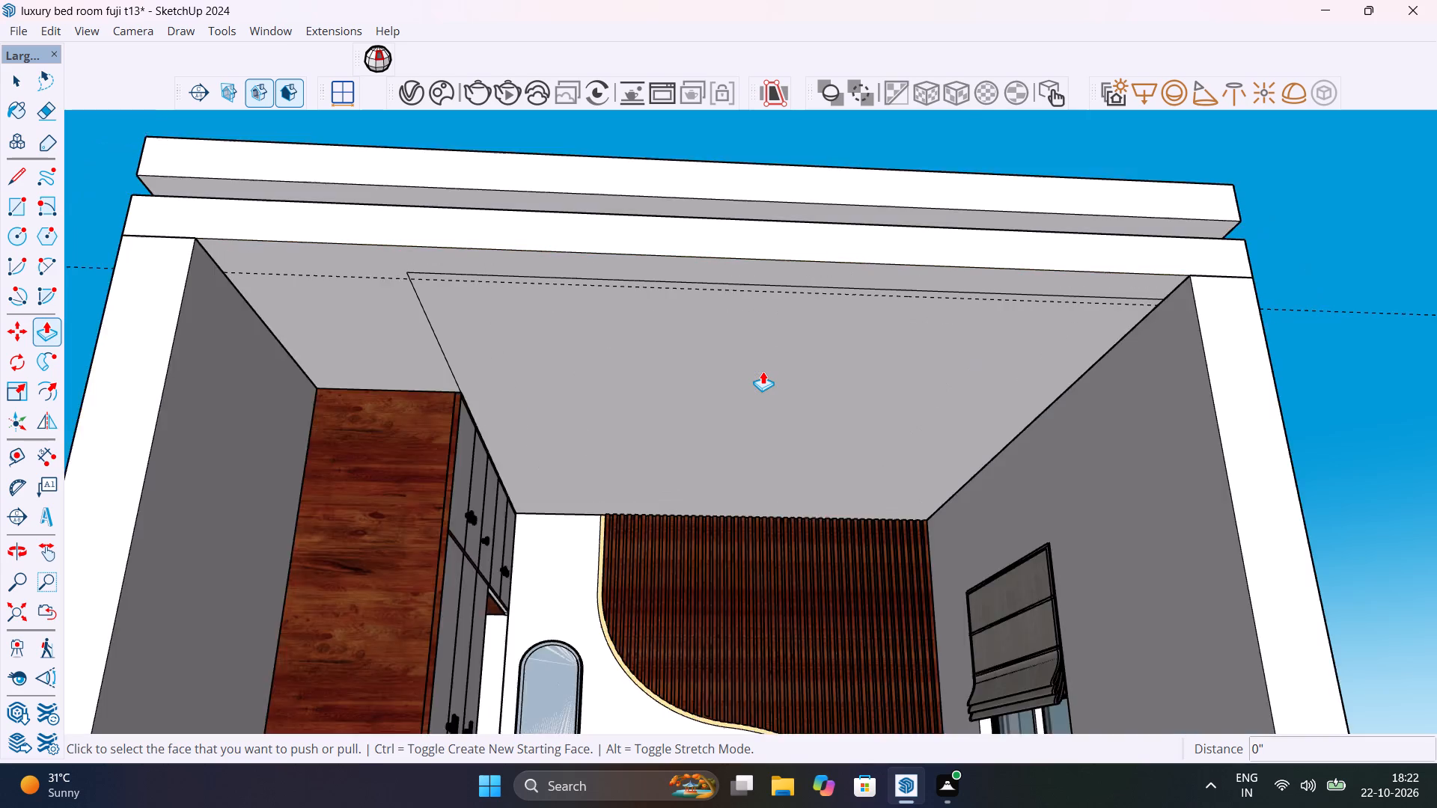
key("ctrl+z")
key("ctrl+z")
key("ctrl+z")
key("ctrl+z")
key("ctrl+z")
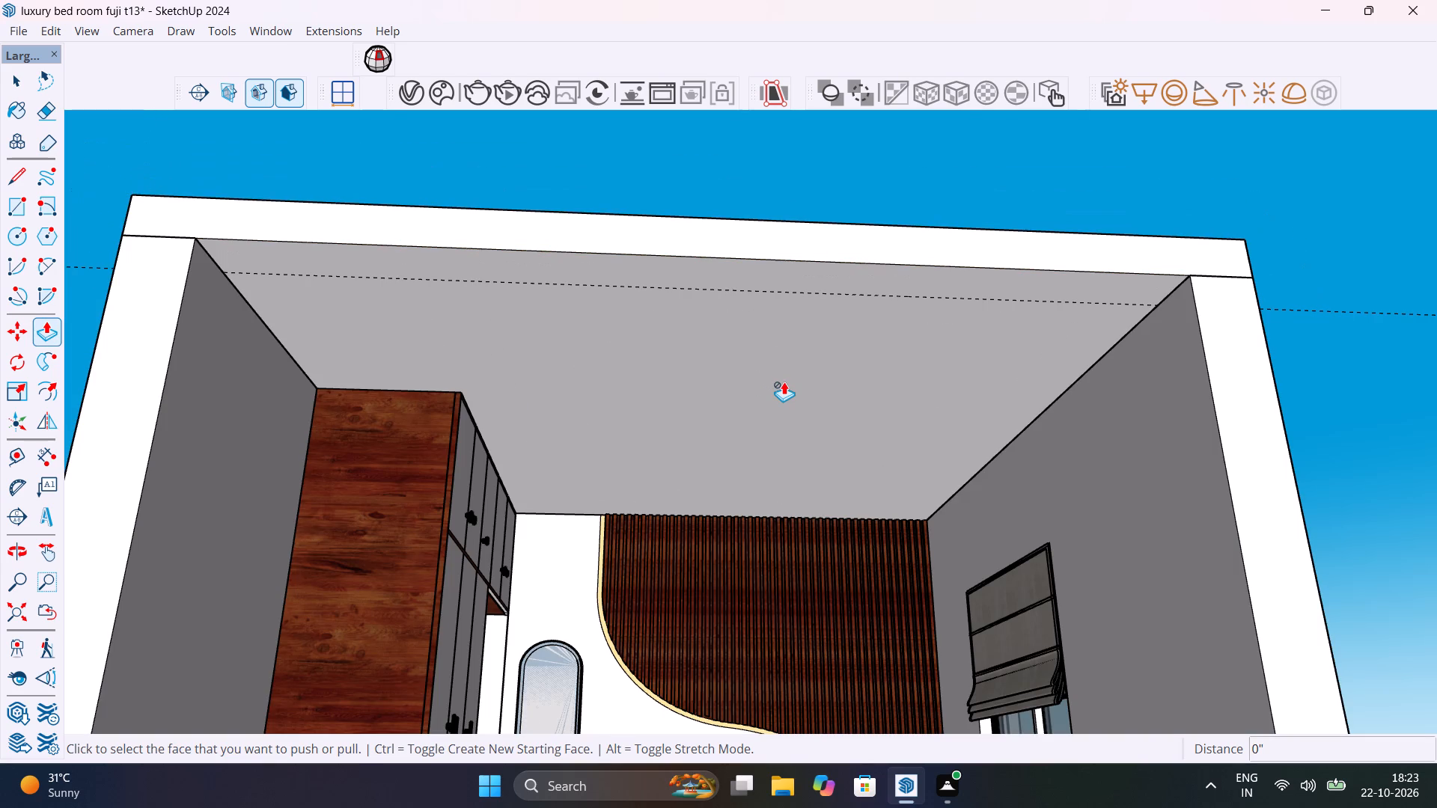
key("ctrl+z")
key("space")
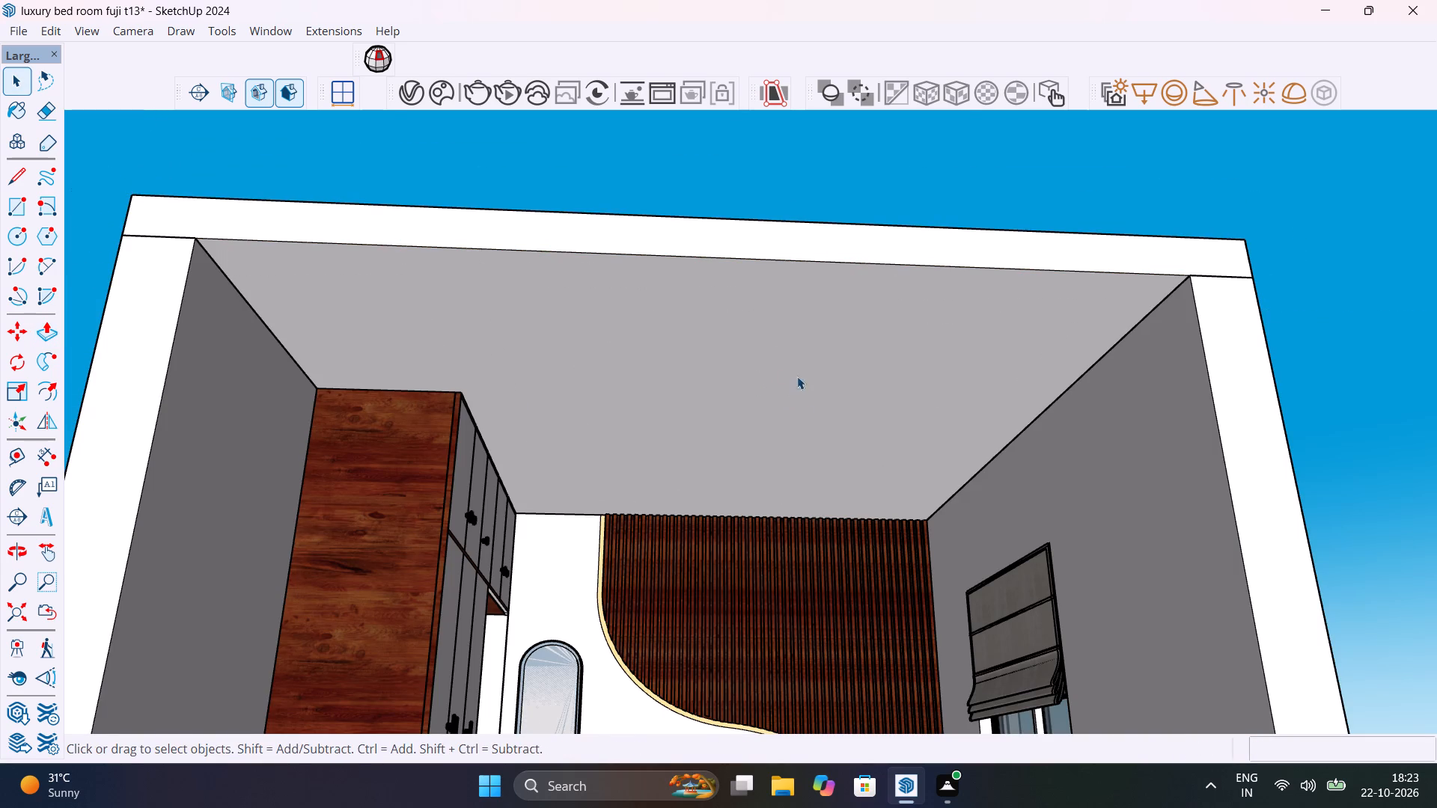
Delete the remaining ceiling slab from the top of the room.
middle_click_drag(797, 376, 827, 623)
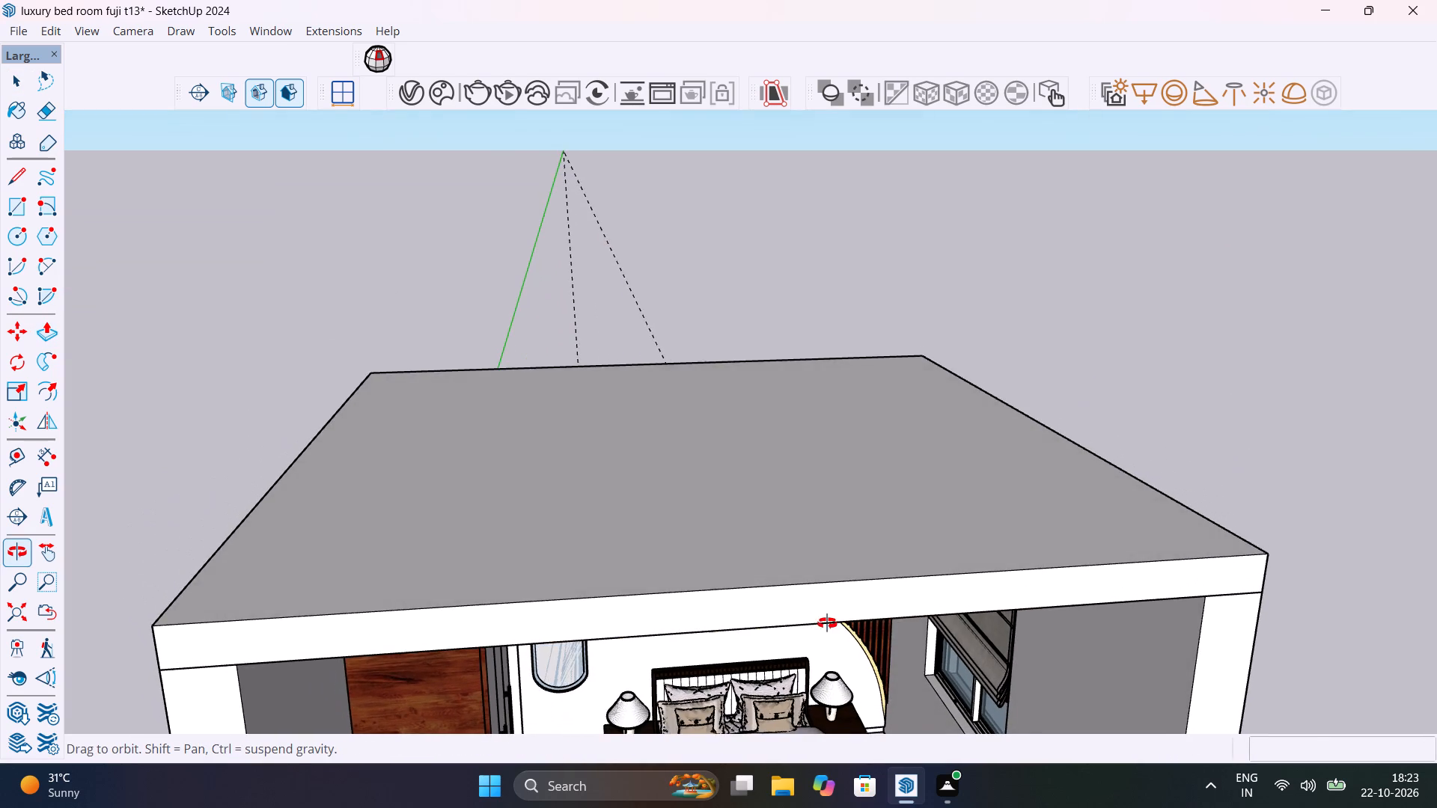
middle_click_drag(827, 623, 888, 537)
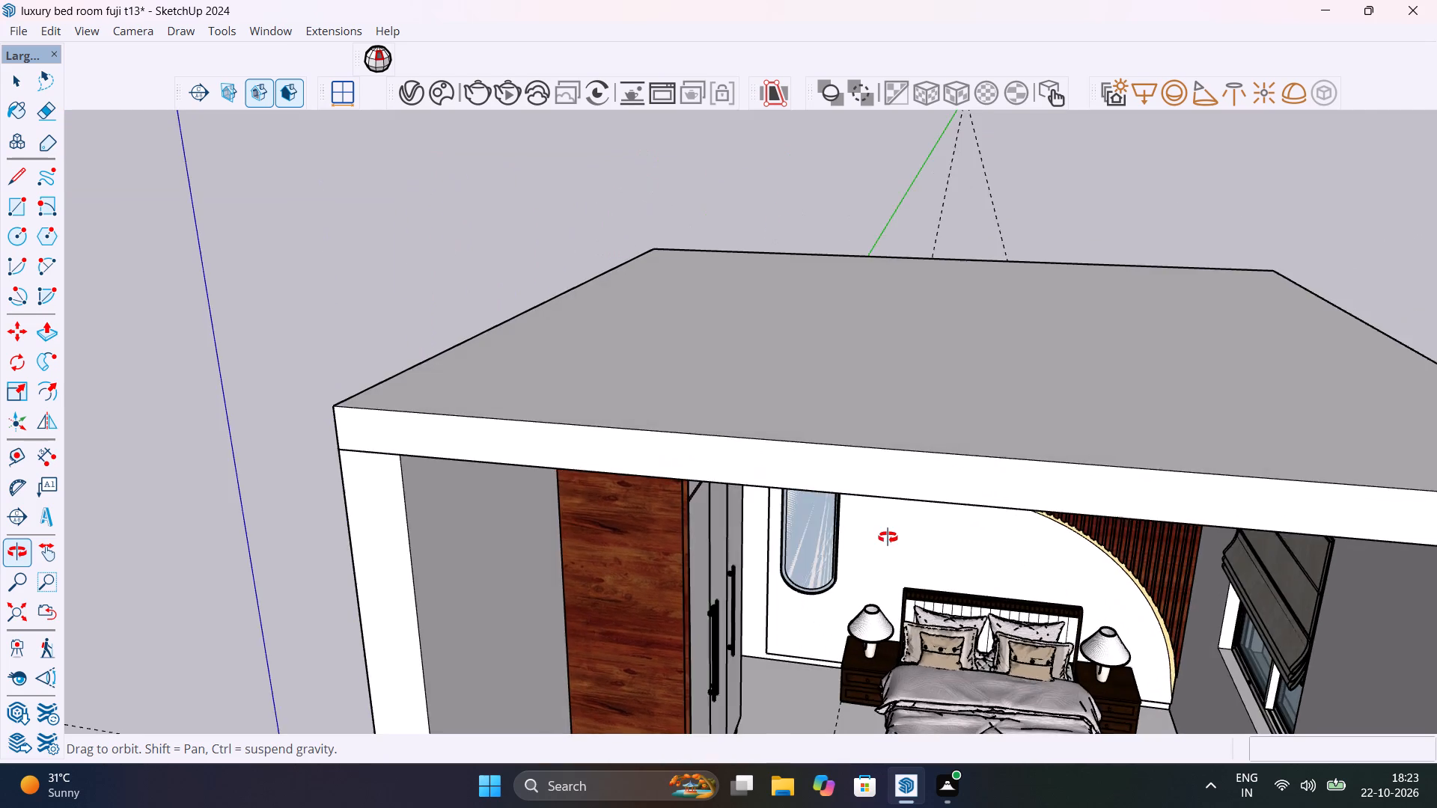
middle_click_drag(888, 537, 939, 533)
left_click(946, 456)
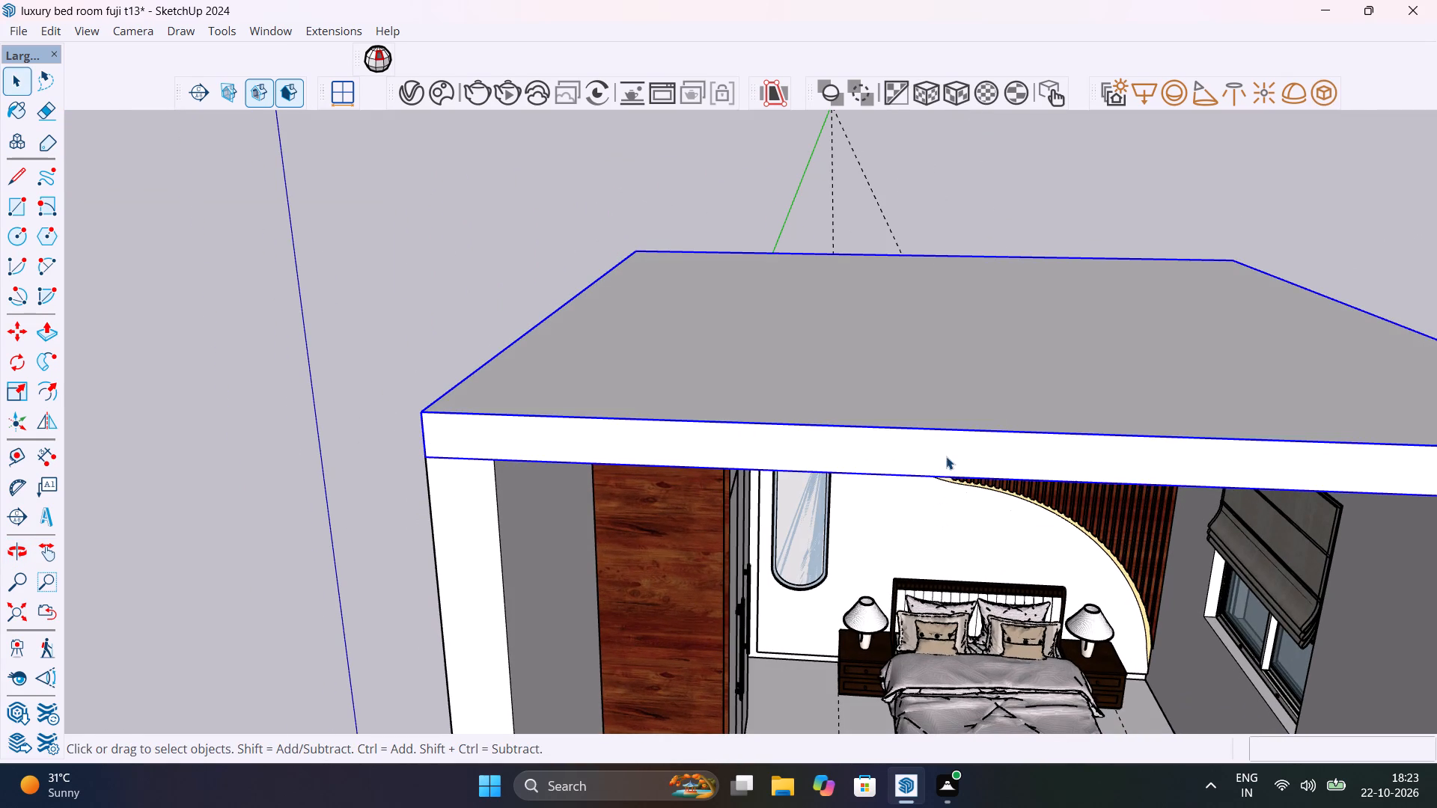
key("Delete")
Draw a 12' by 12' 6" rectangle across the wall tops, from the outer back corner to the opposite front corner.
scroll(900, 368, "down", 7)
middle_click_drag(948, 450, 724, 474, "shift")
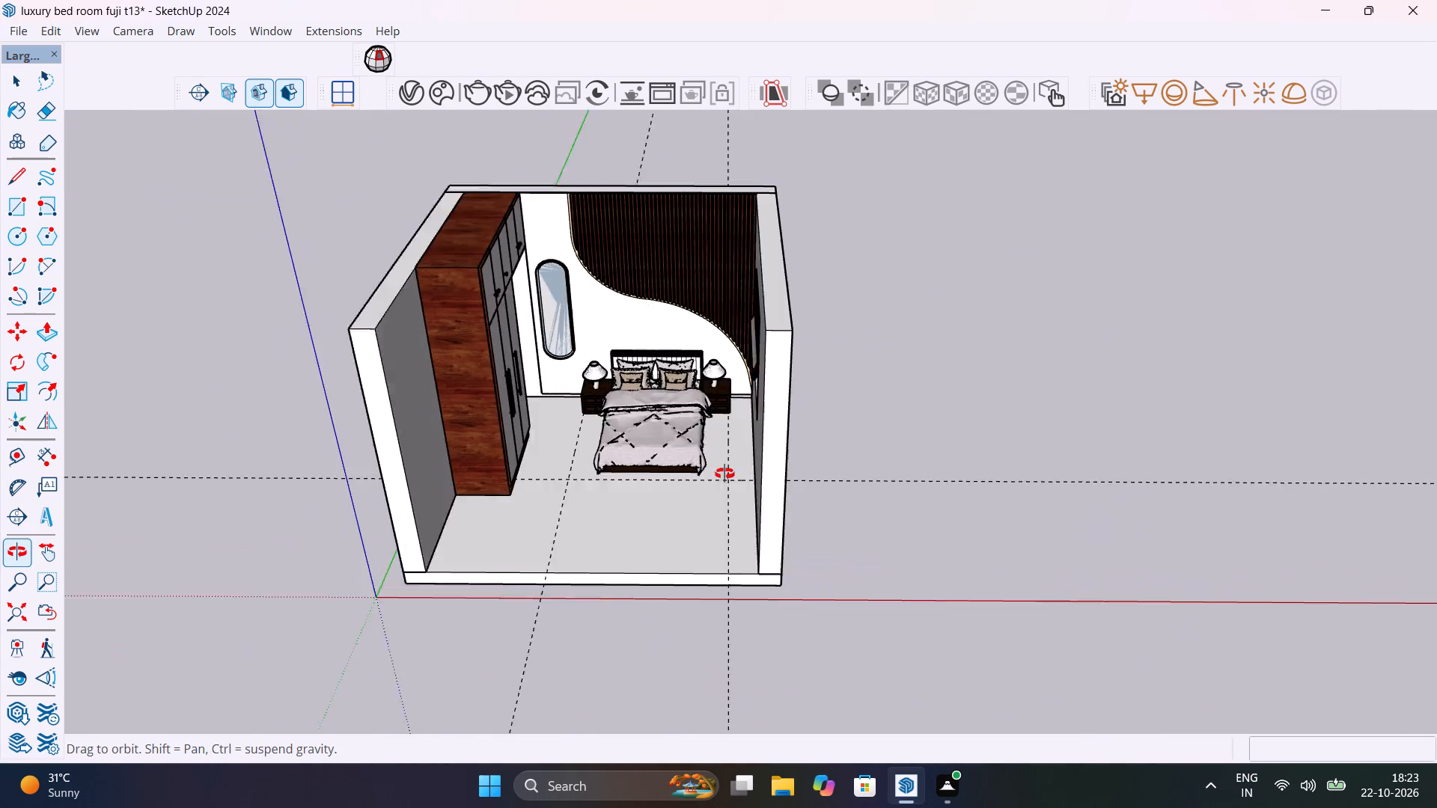
middle_click_drag(724, 474, 736, 515, "shift")
key("r")
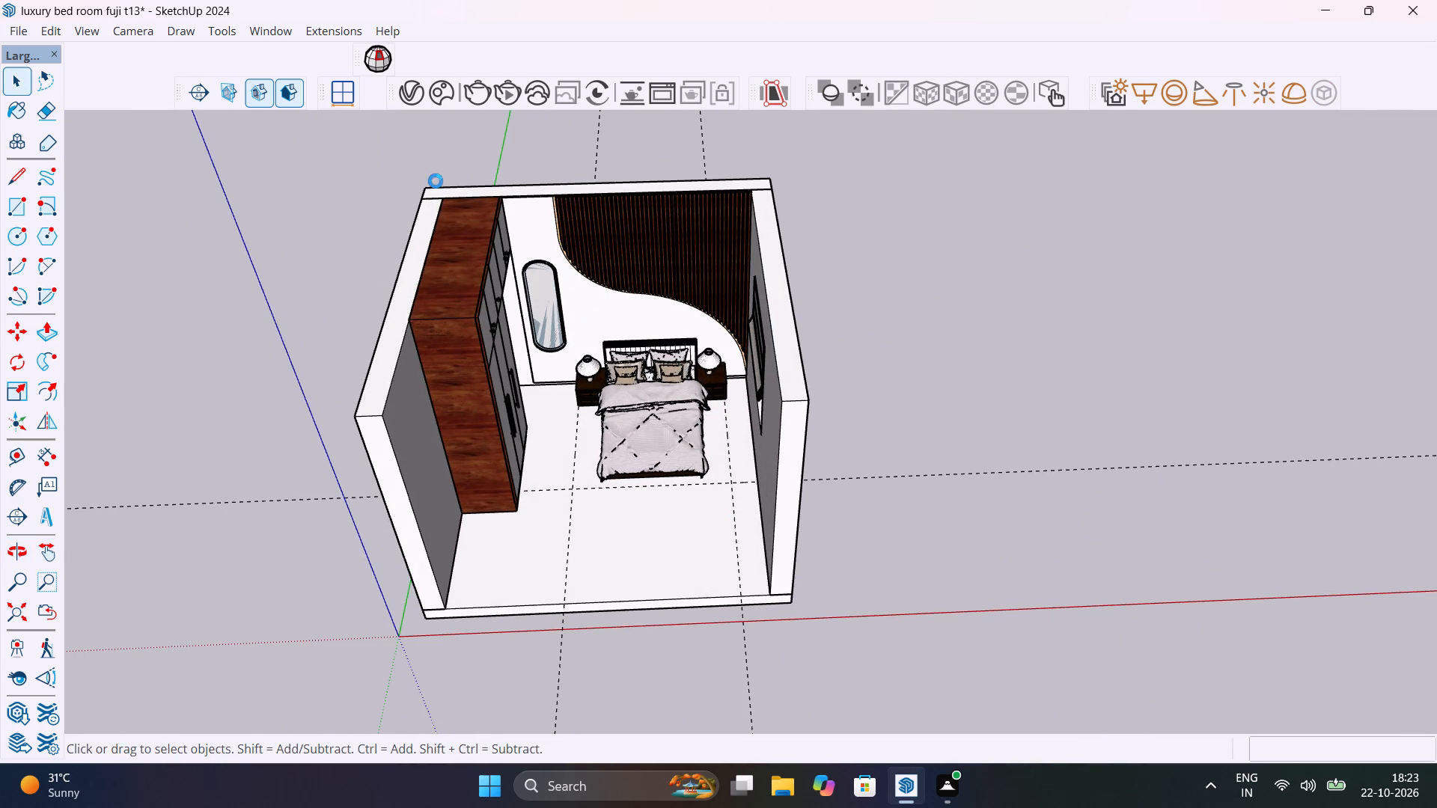
left_click(425, 186)
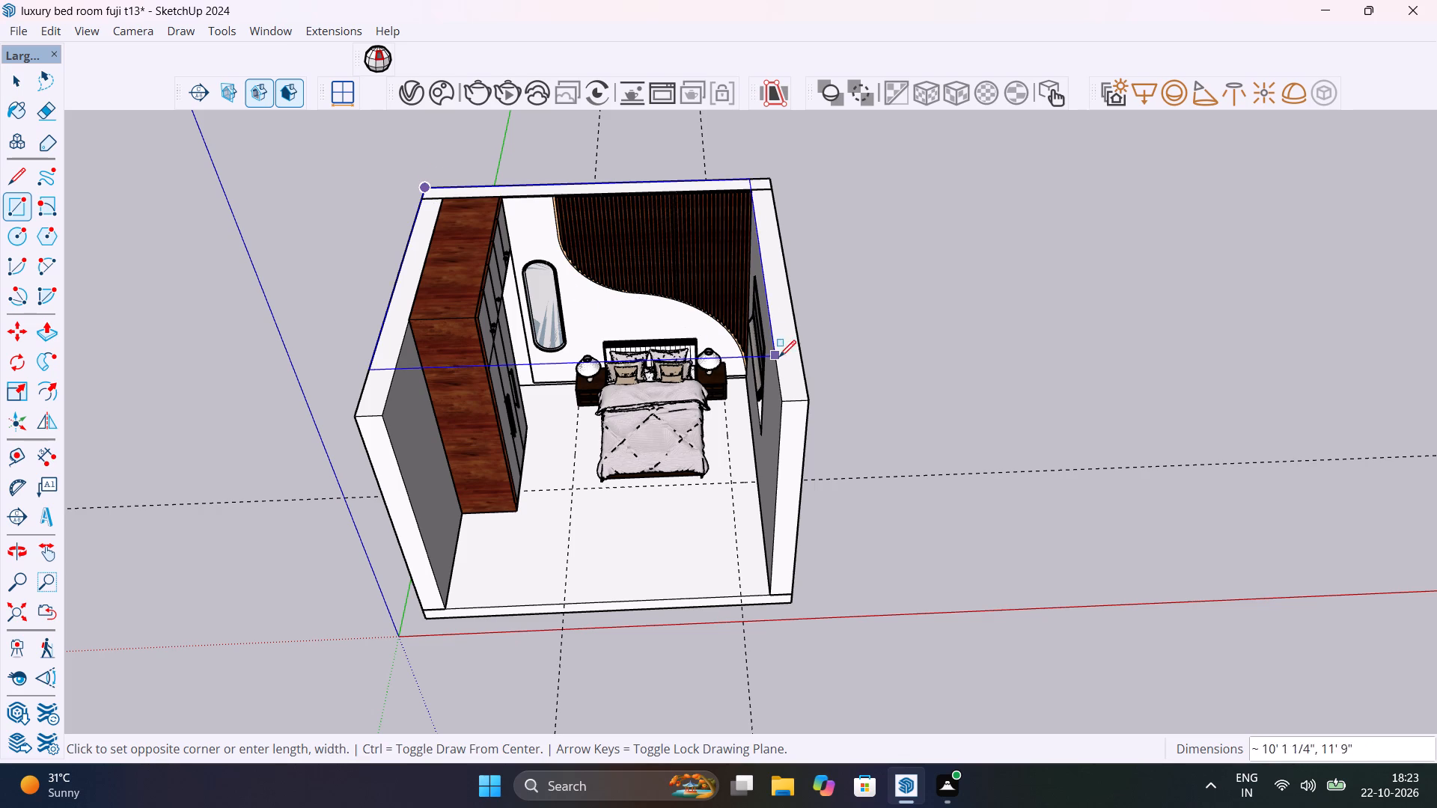
left_click(805, 396)
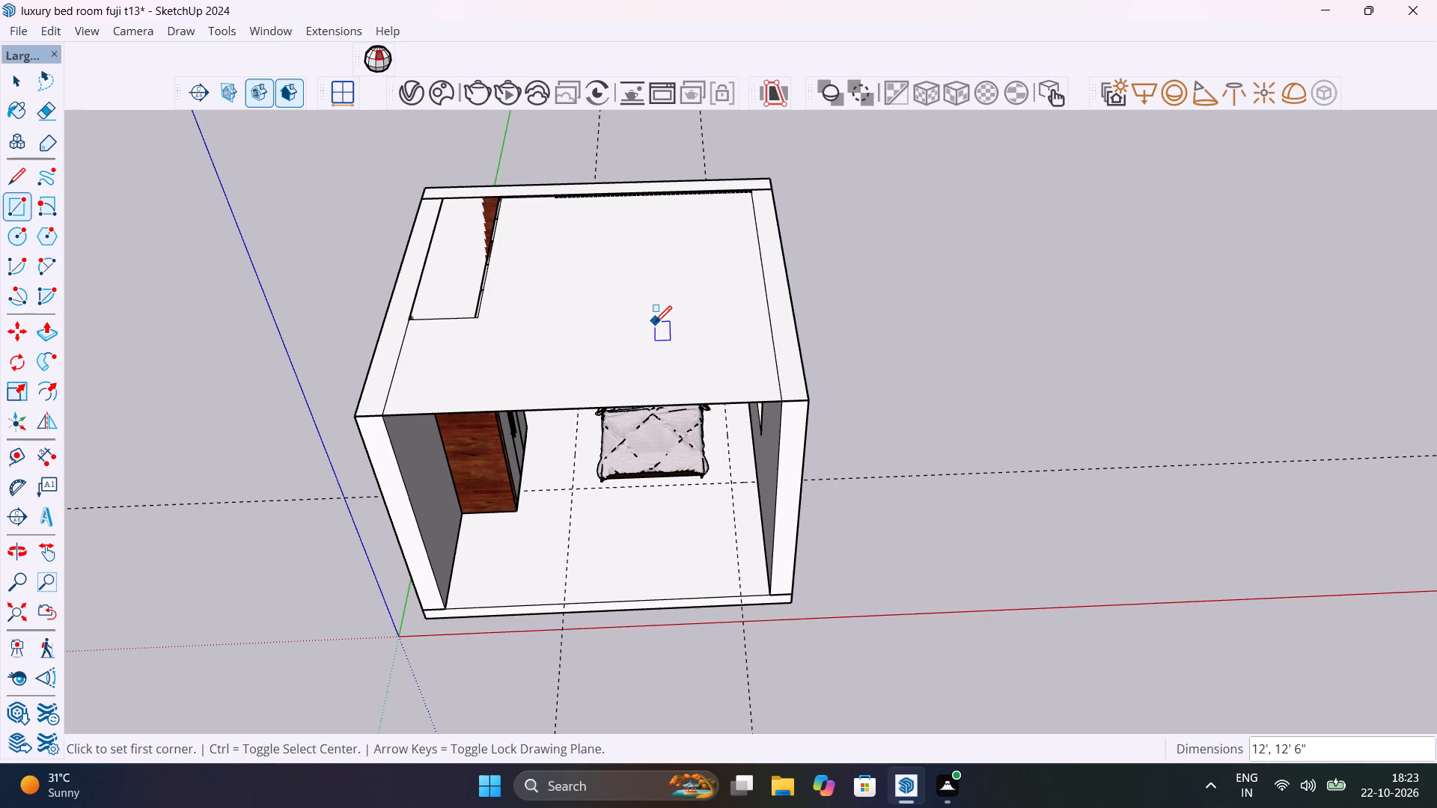
Extrude the rectangle over the walls upward by 8" to form a new ceiling slab.
key("p")
left_click(655, 322)
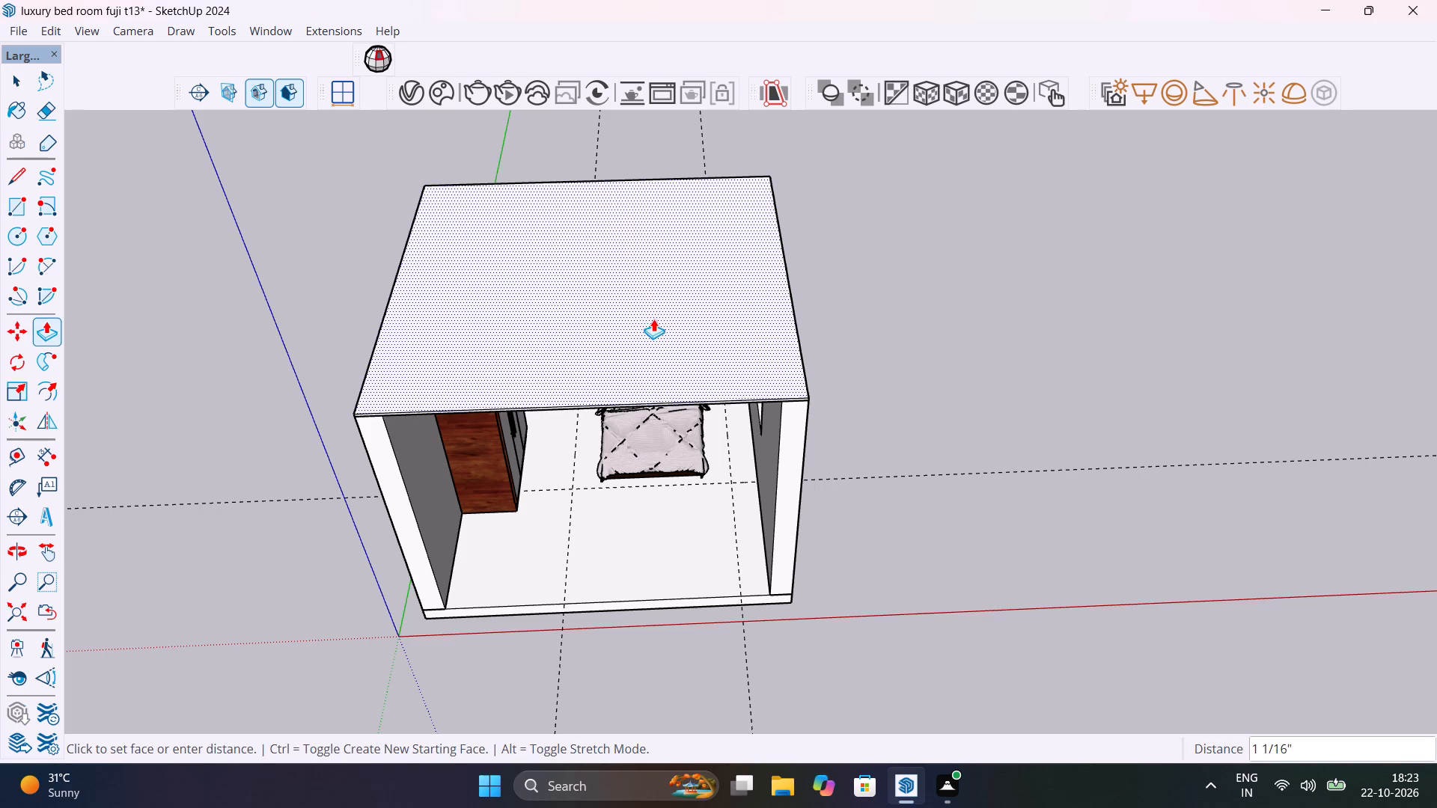
key("8")
key("shift+quotedbl")
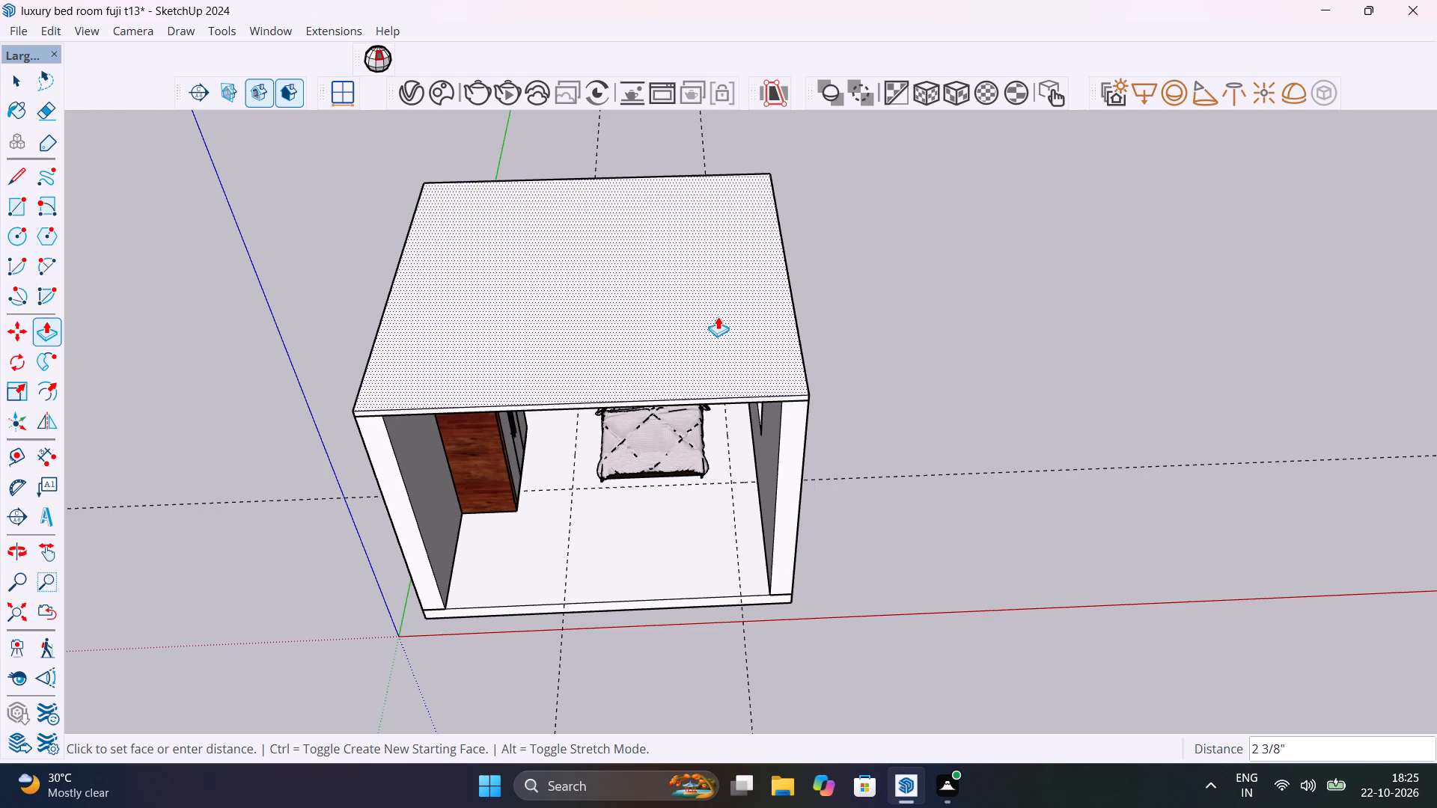
type("8\"")
key("Return")
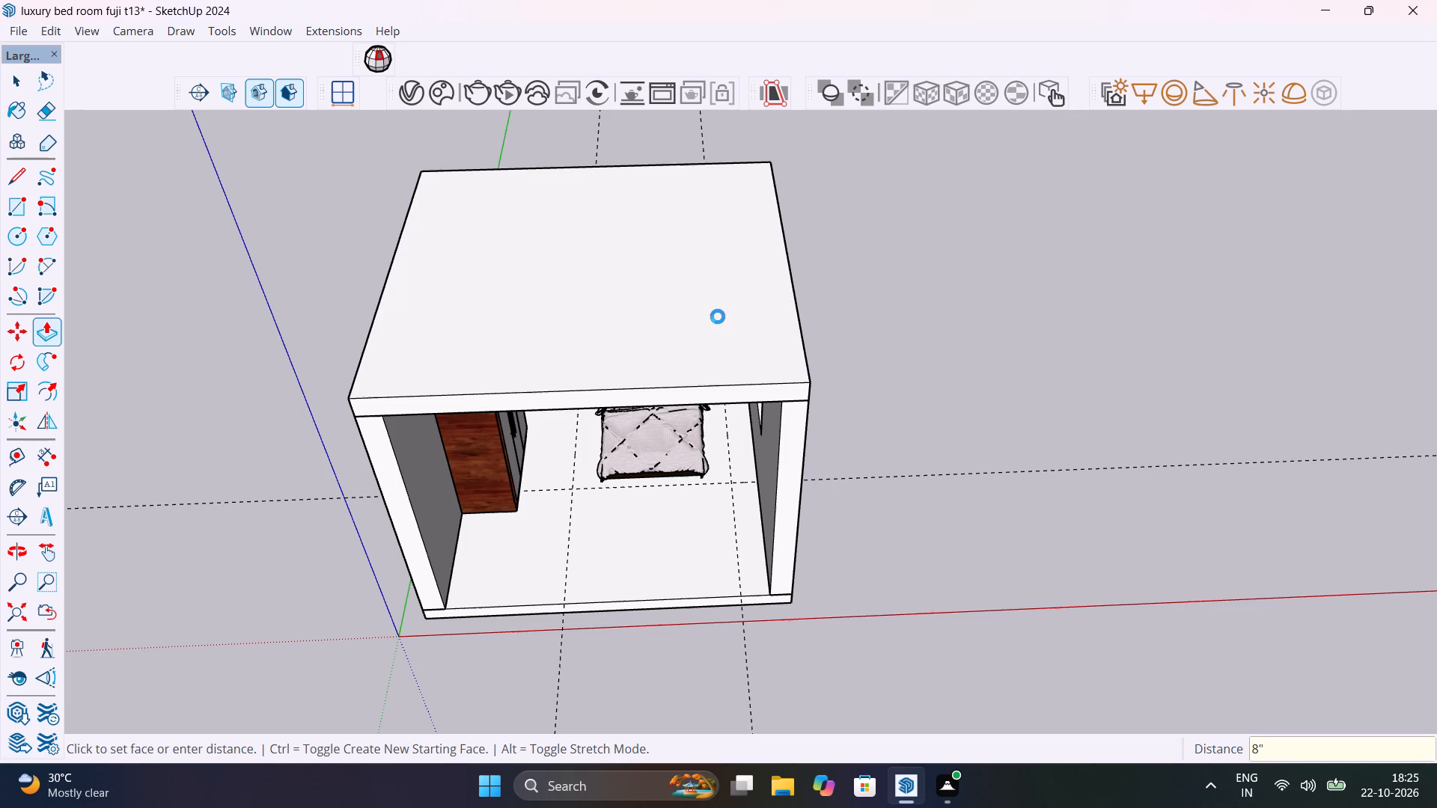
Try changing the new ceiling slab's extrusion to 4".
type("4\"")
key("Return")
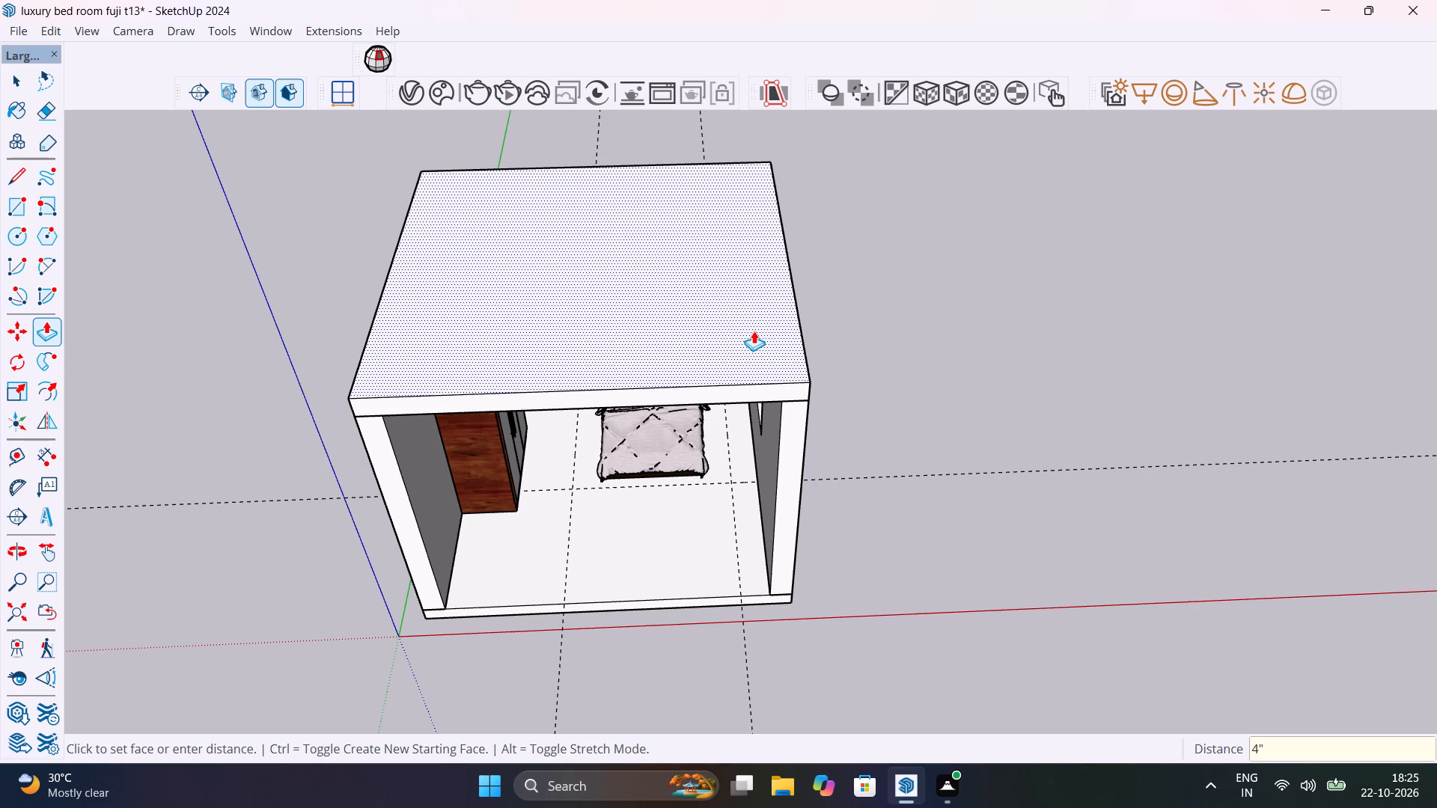
Save the bedroom model.
key("ctrl+s")
middle_click_drag(553, 354, 683, 180)
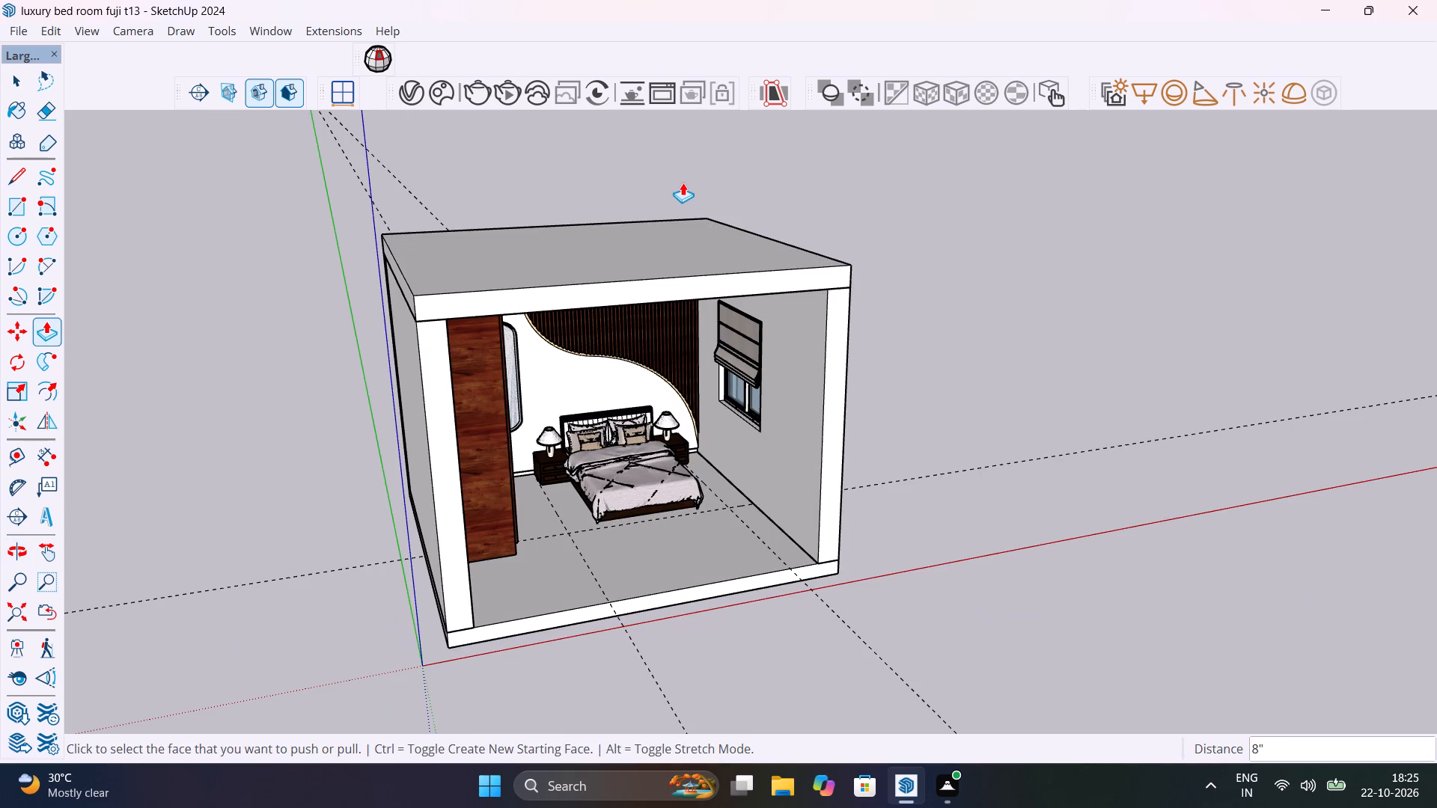
Undo the slab's last extrusion and extrude the ceiling face over the walls upward by 4" instead.
key("ctrl+z")
left_click(611, 266)
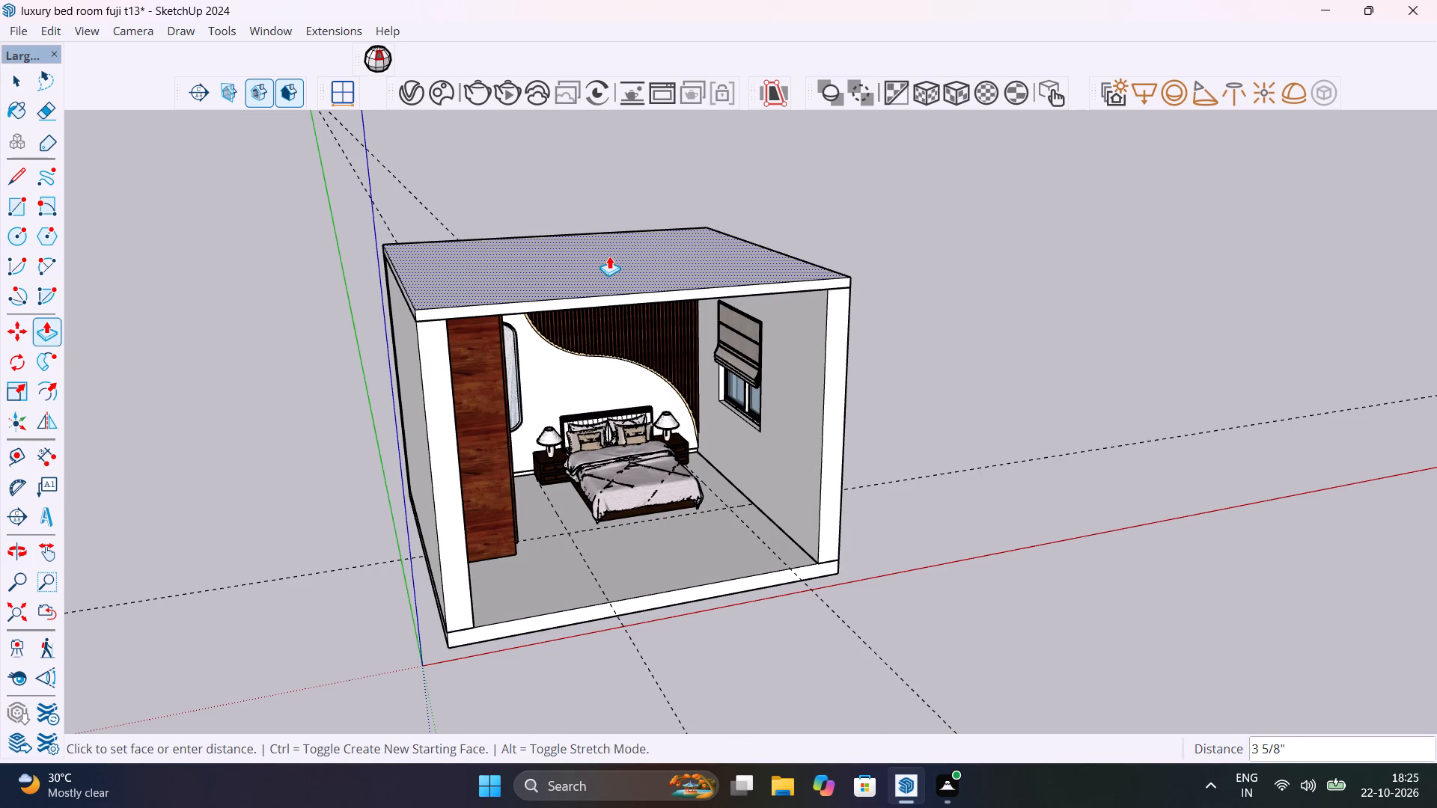
type("4\"")
key("Return")
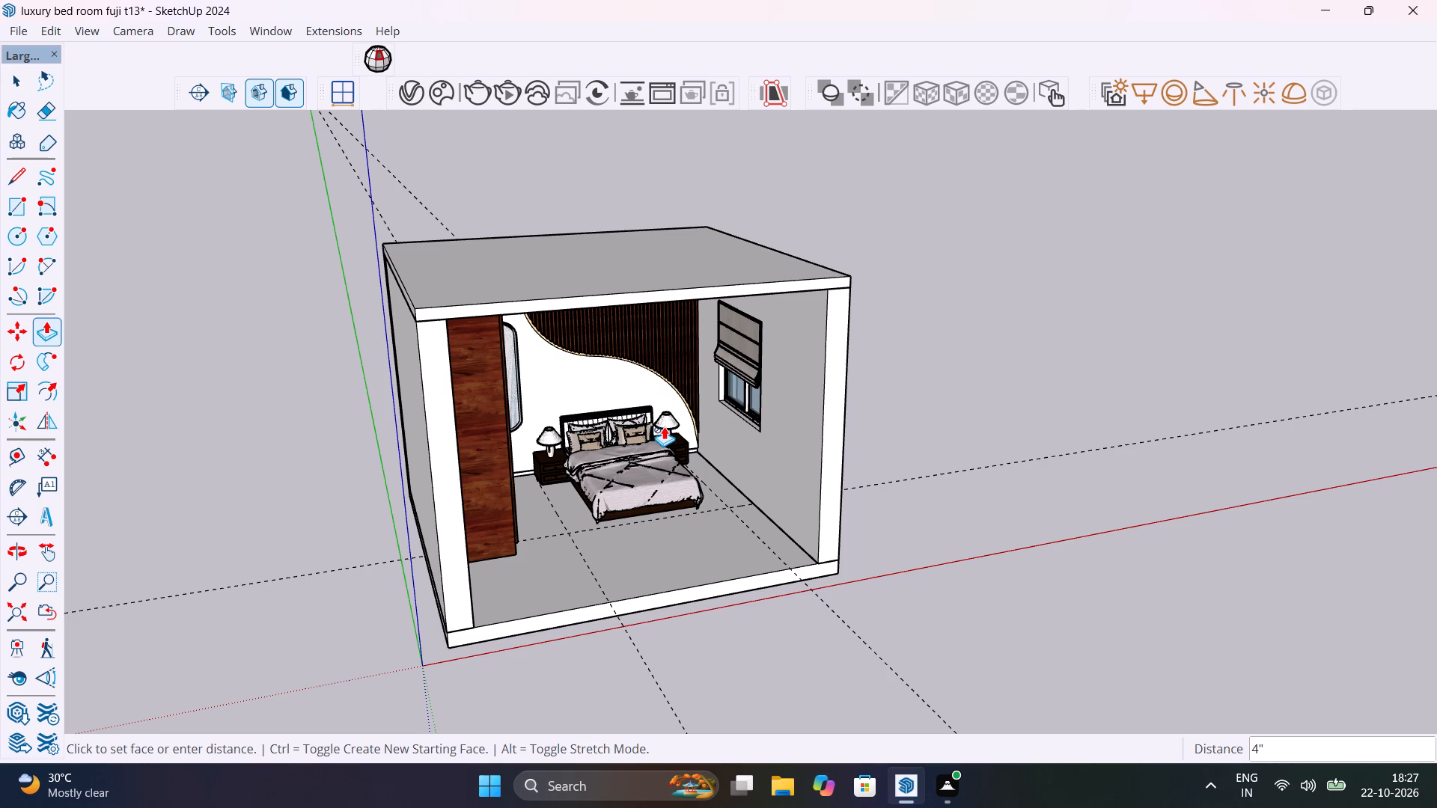
Select the whole ceiling slab with all its connected faces and edges and make it a group.
middle_click_drag(652, 409, 723, 529)
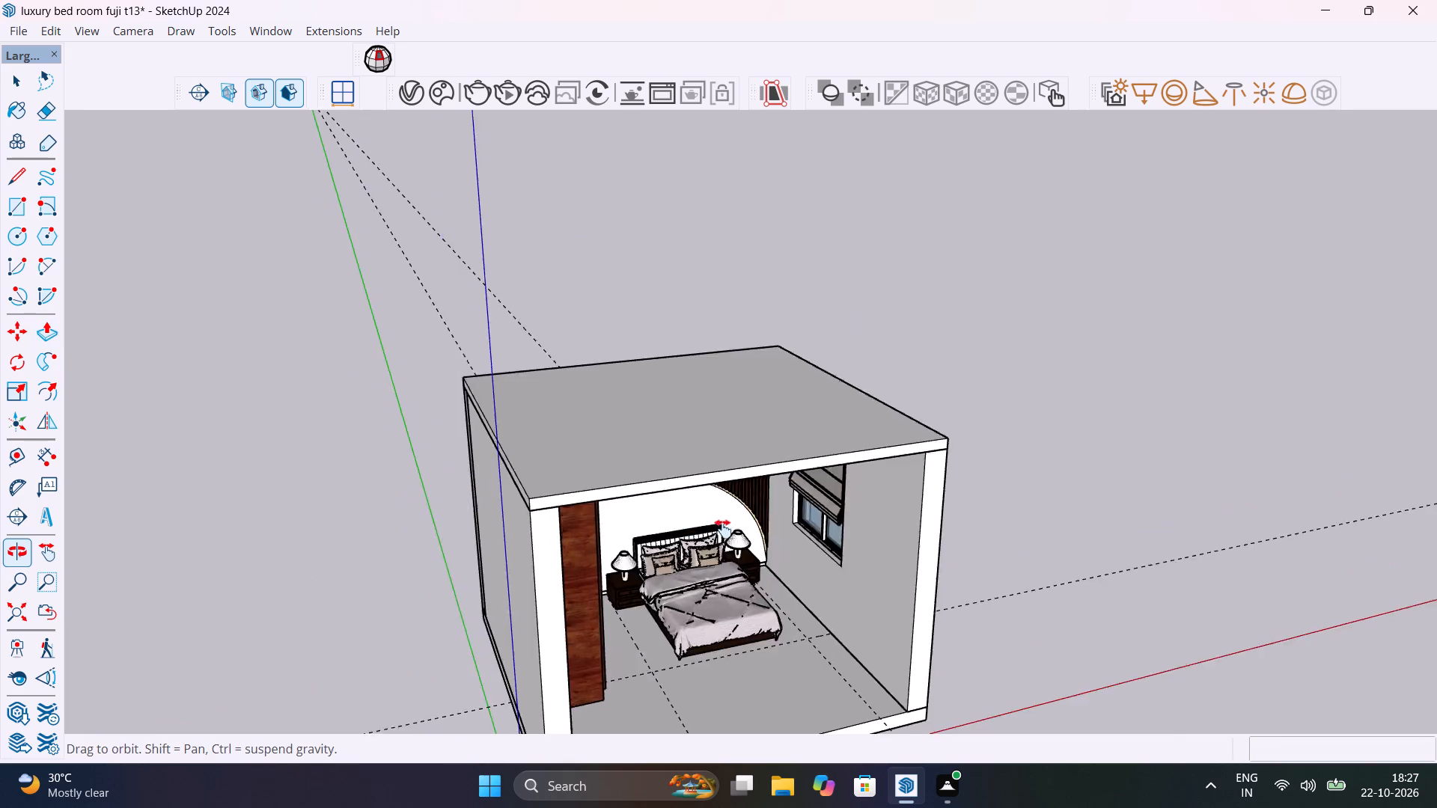
middle_click_drag(723, 529, 558, 394)
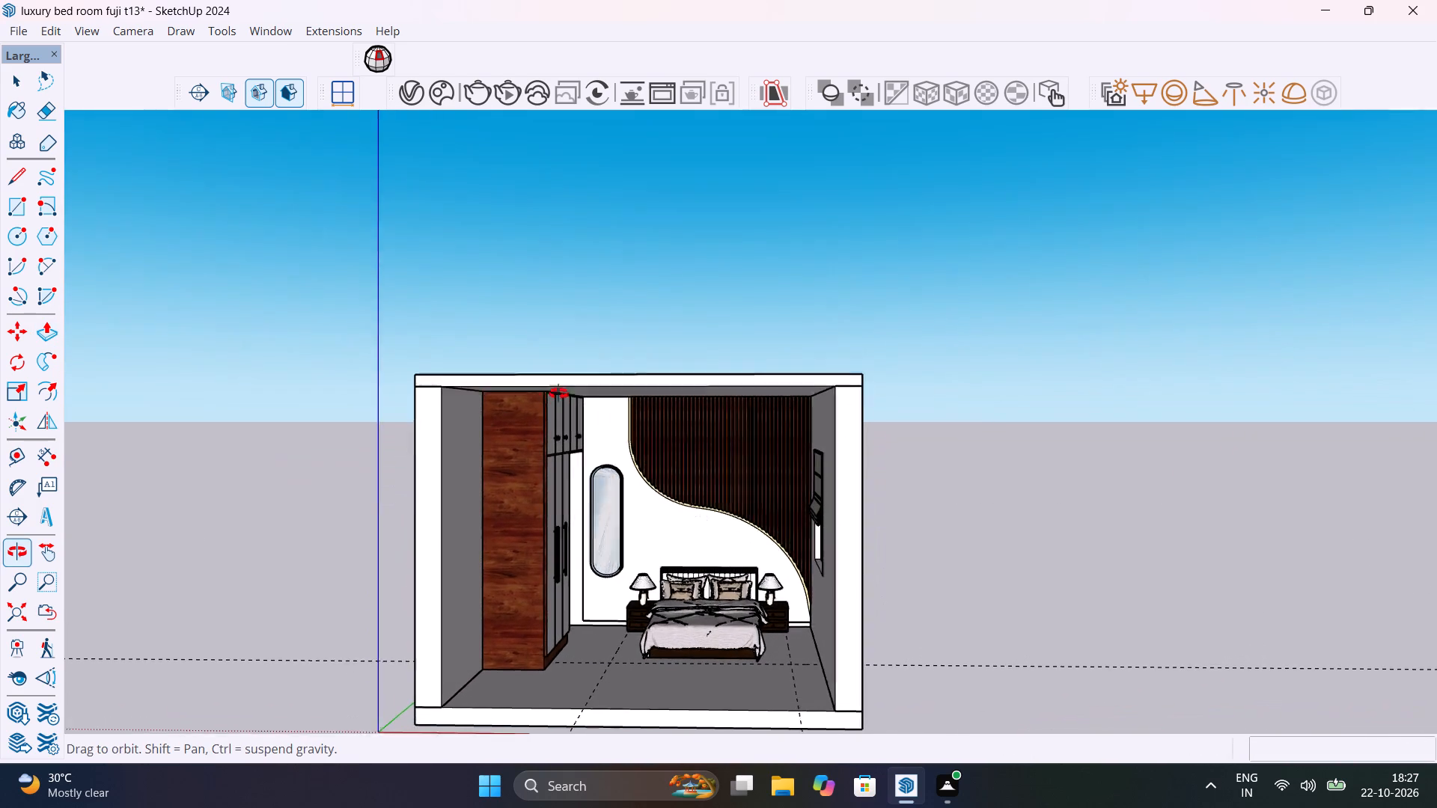
middle_click_drag(558, 394, 560, 385)
scroll(559, 394, "up", 11)
scroll(623, 417, "down", 1)
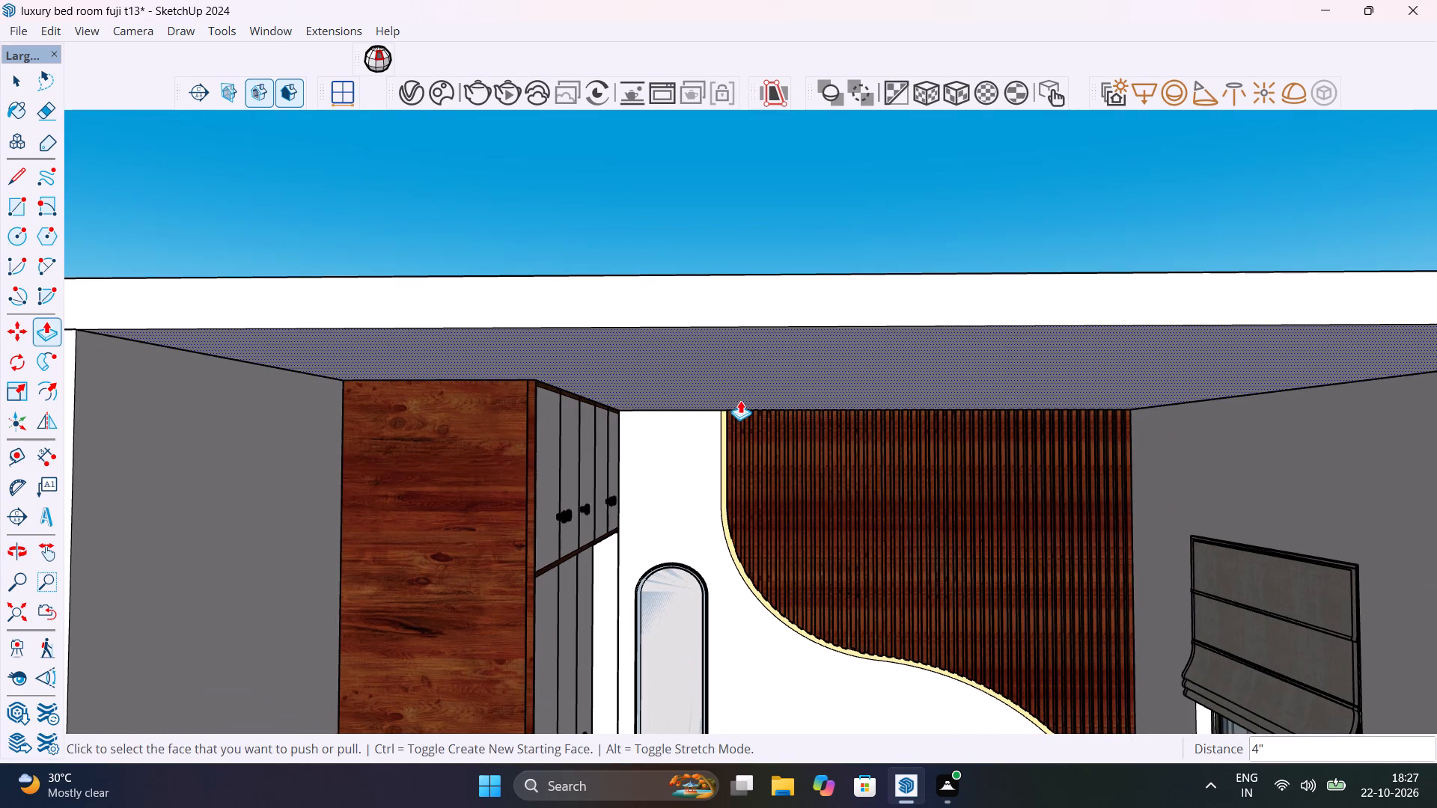
scroll(745, 398, "down", 4)
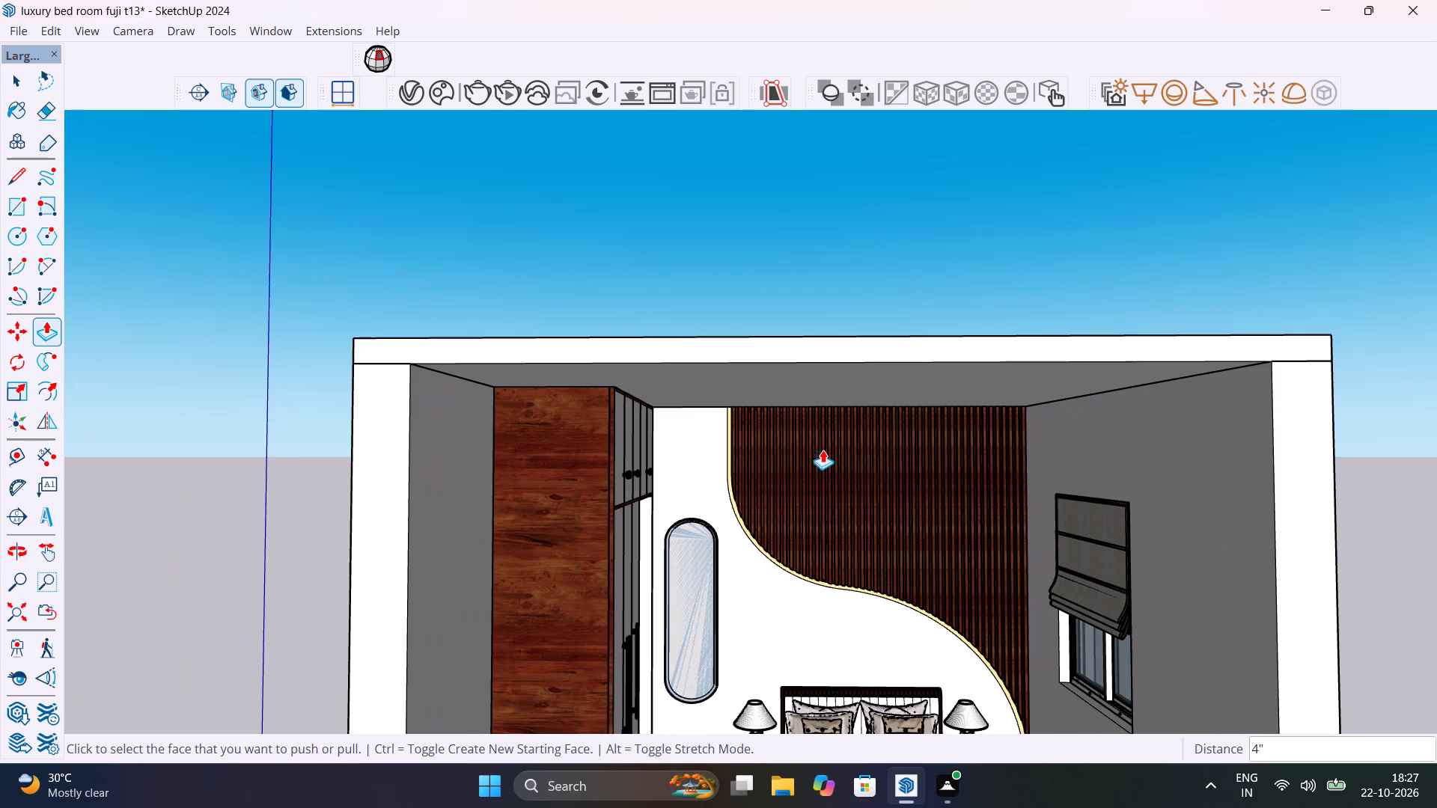
key("space")
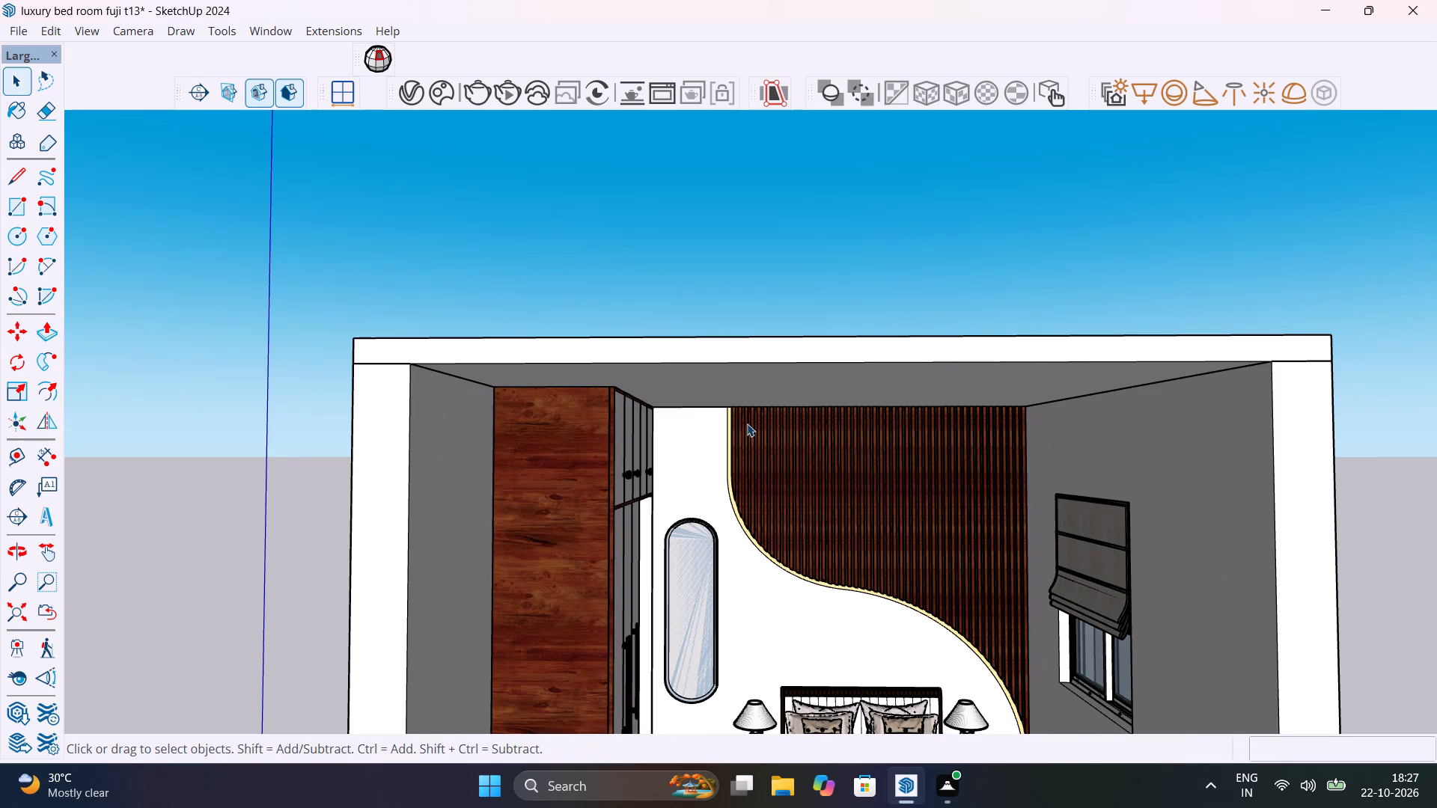
scroll(742, 421, "down", 4)
middle_click_drag(872, 439, 924, 438)
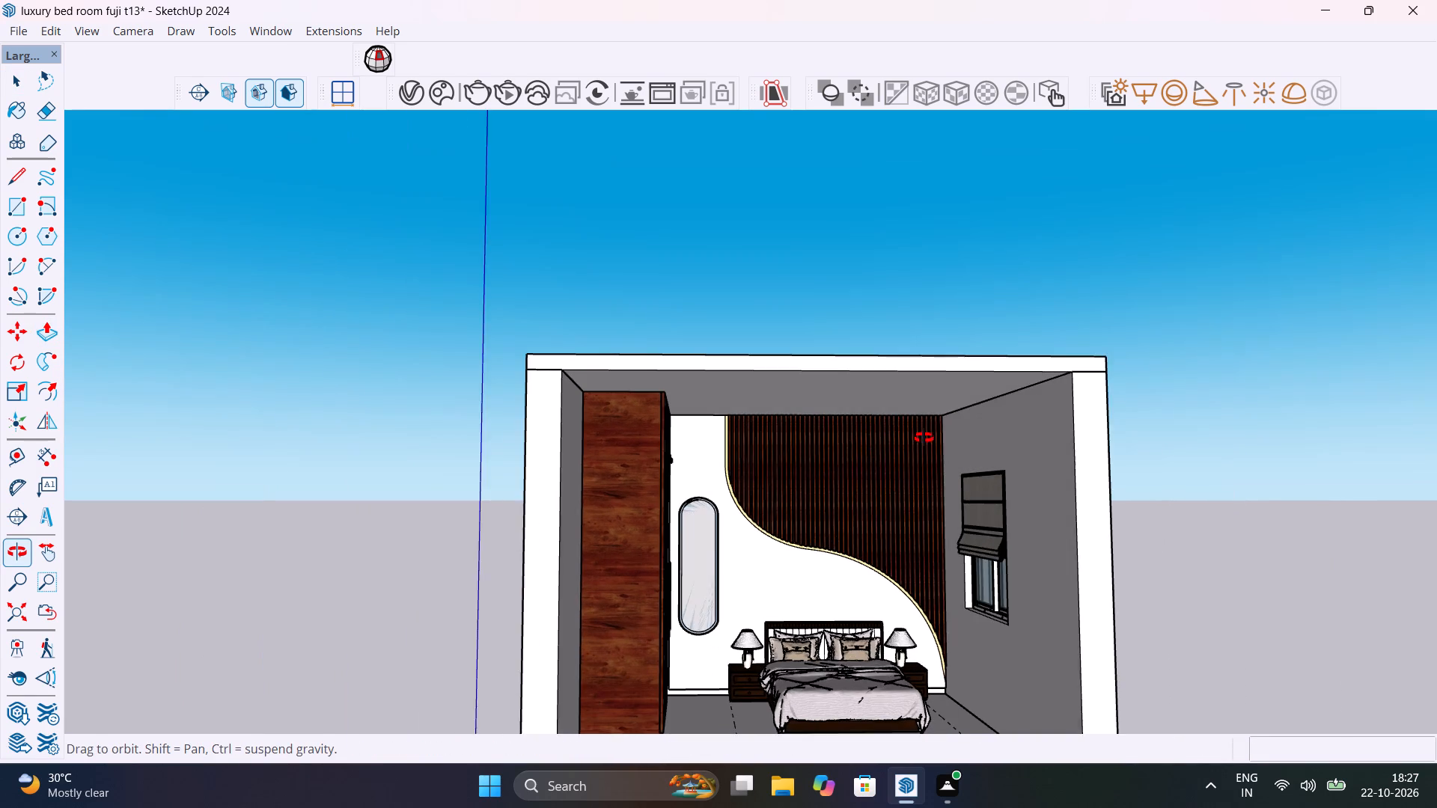
middle_click_drag(924, 438, 933, 457)
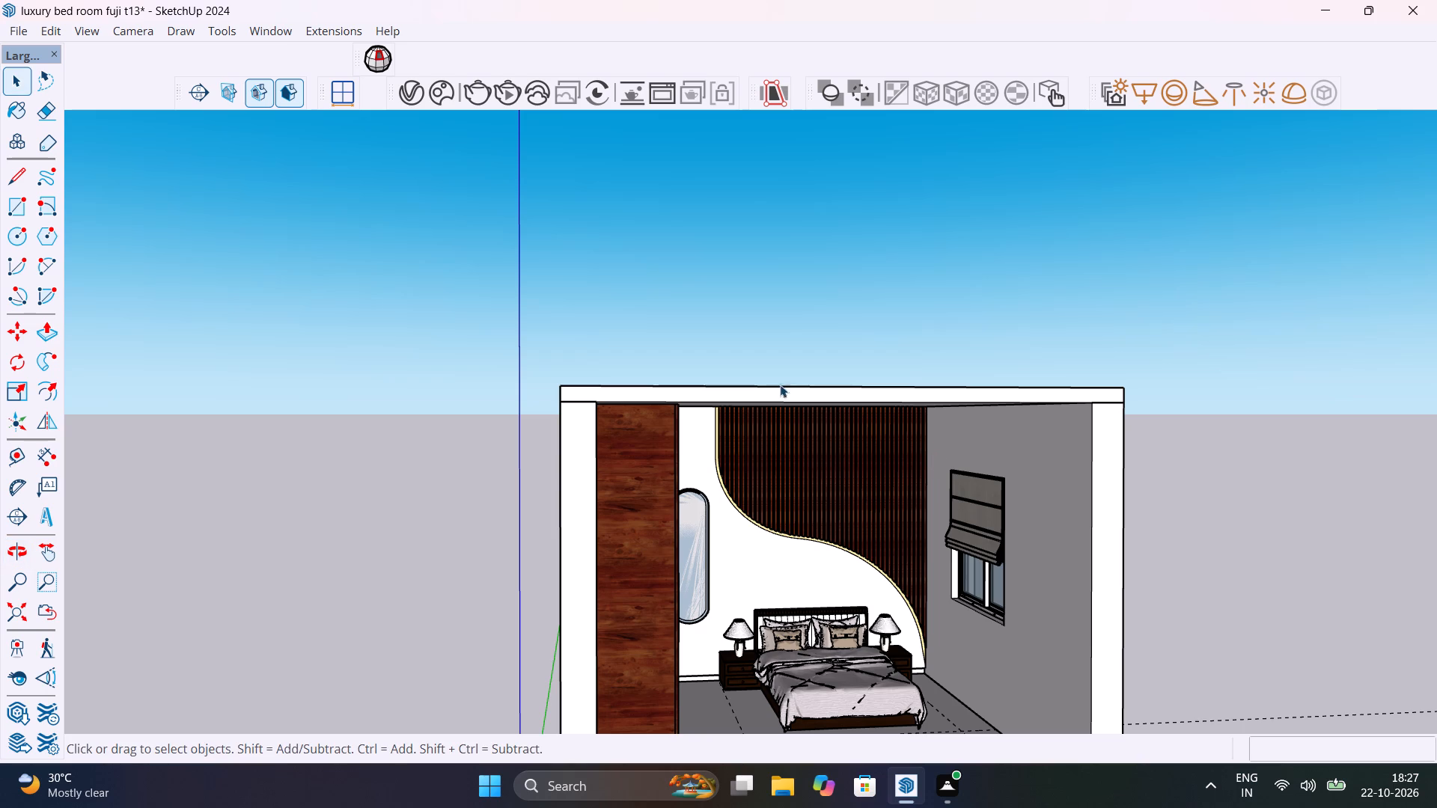
scroll(793, 398, "up", 6)
left_click(835, 409)
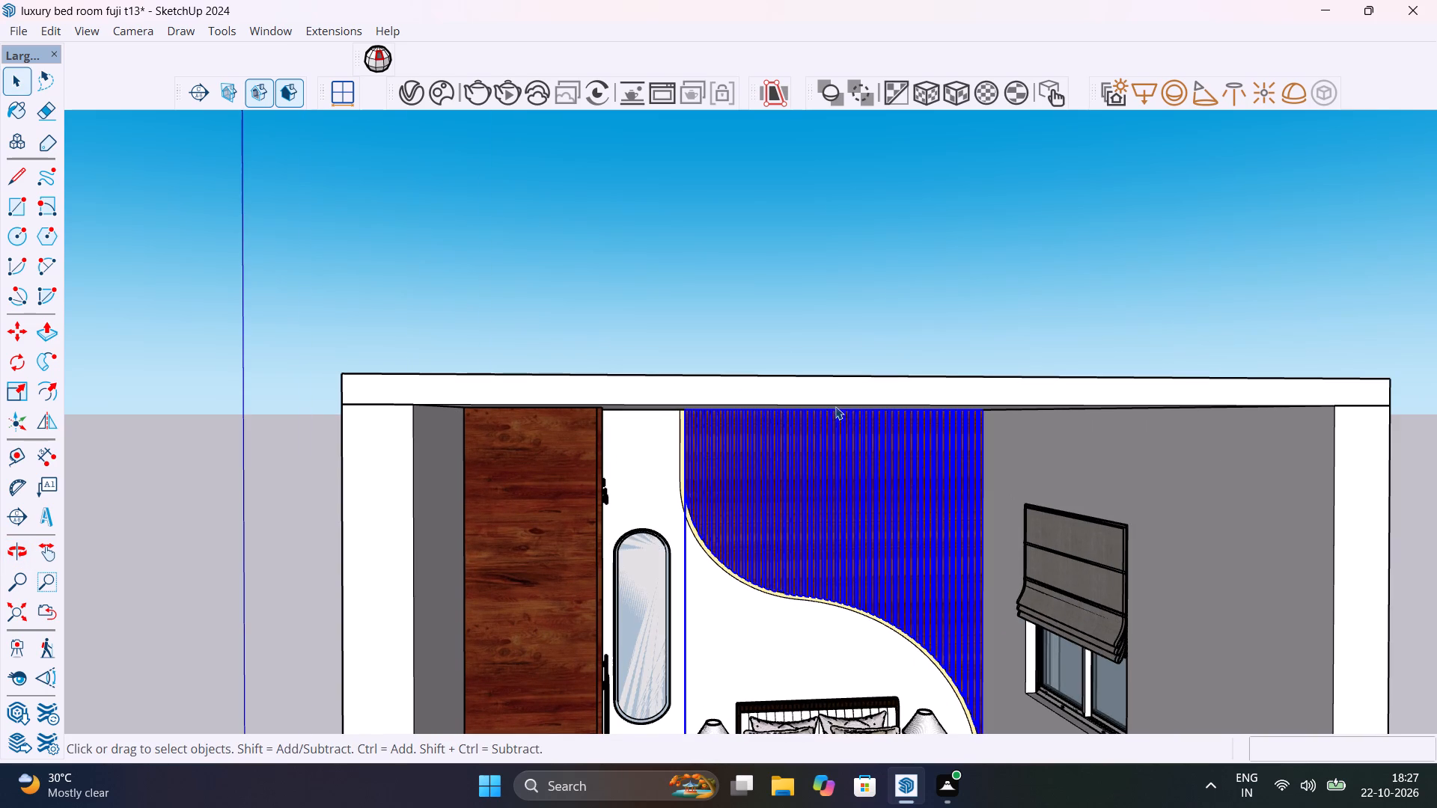
left_click(835, 396)
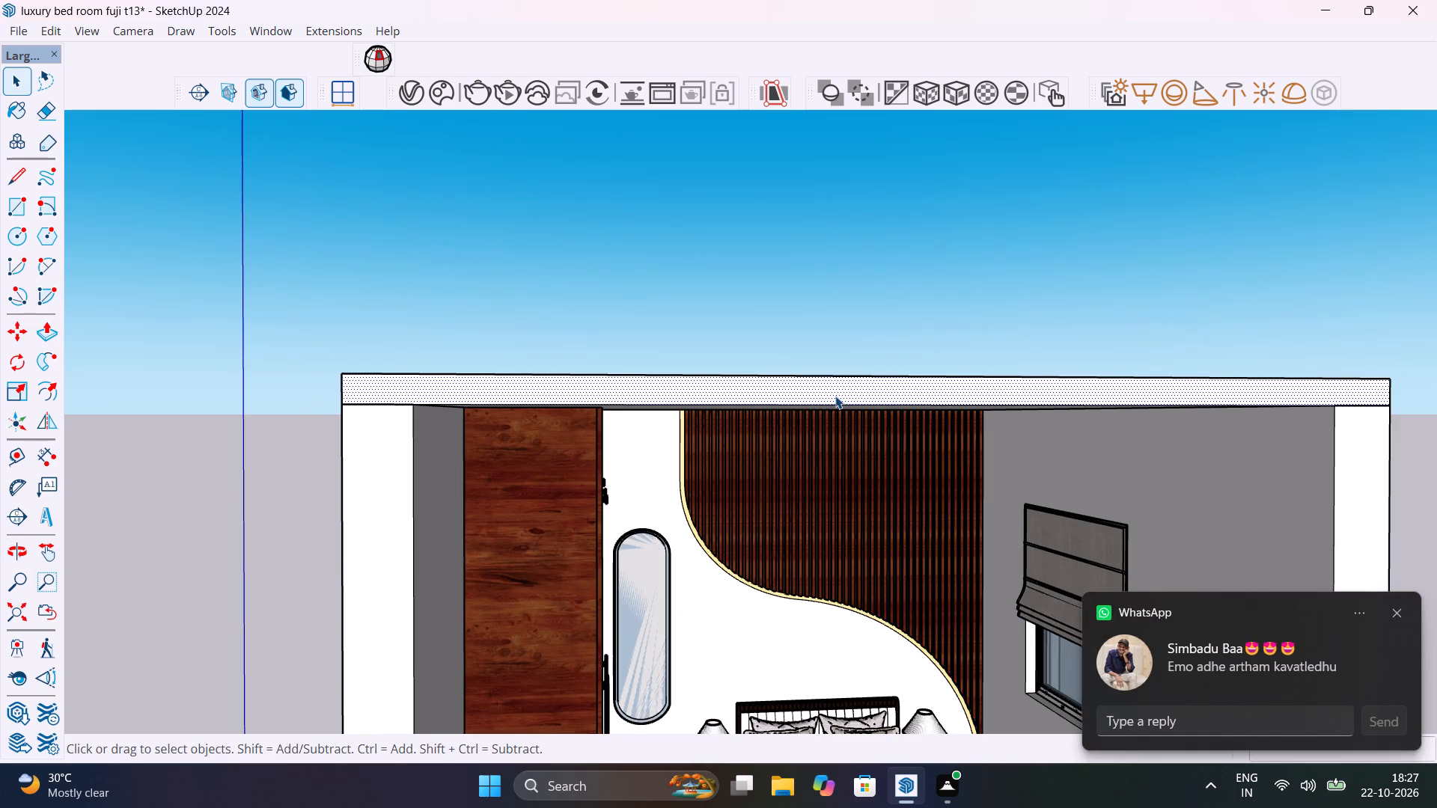
triple_click(633, 384)
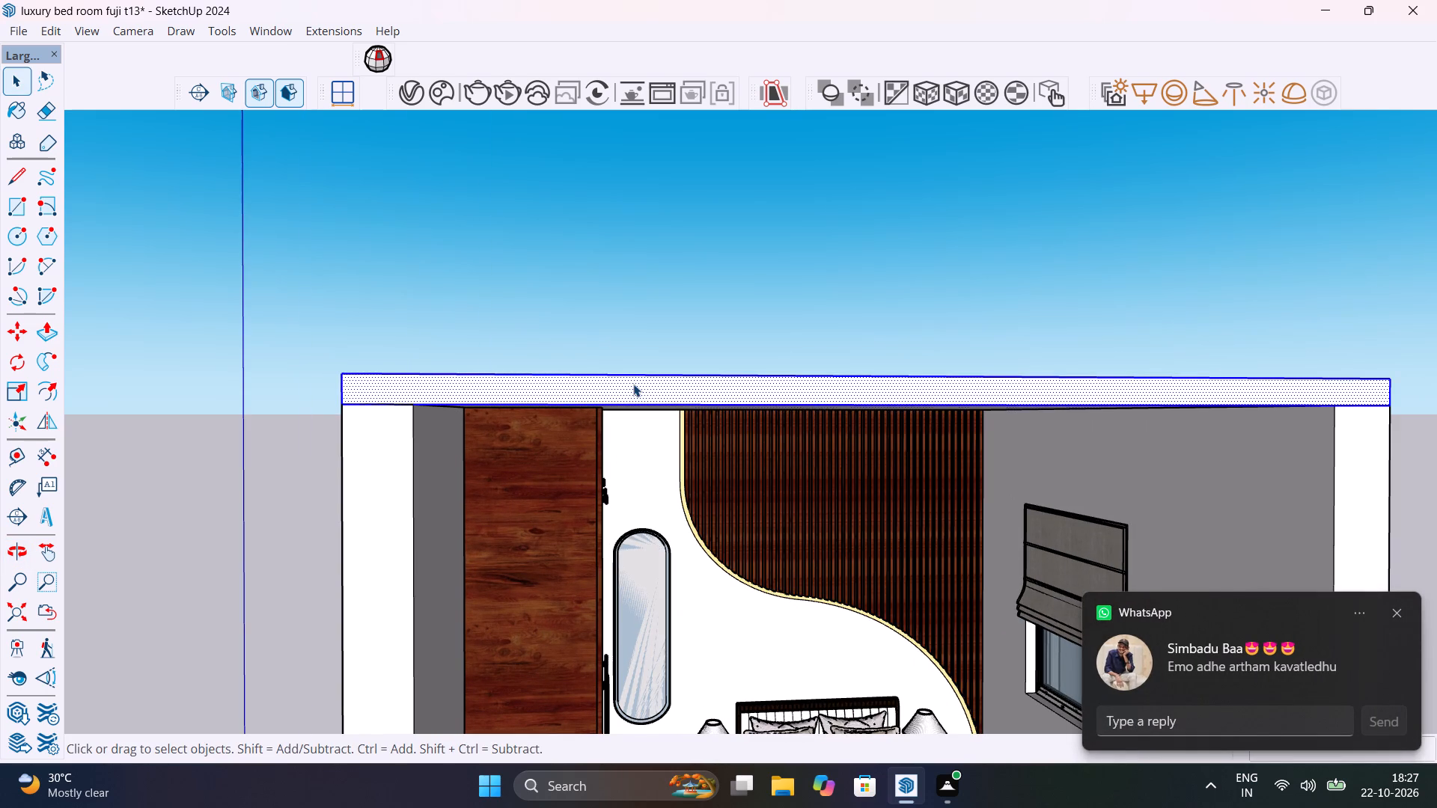
left_click(633, 384)
middle_click_drag(656, 406, 705, 399)
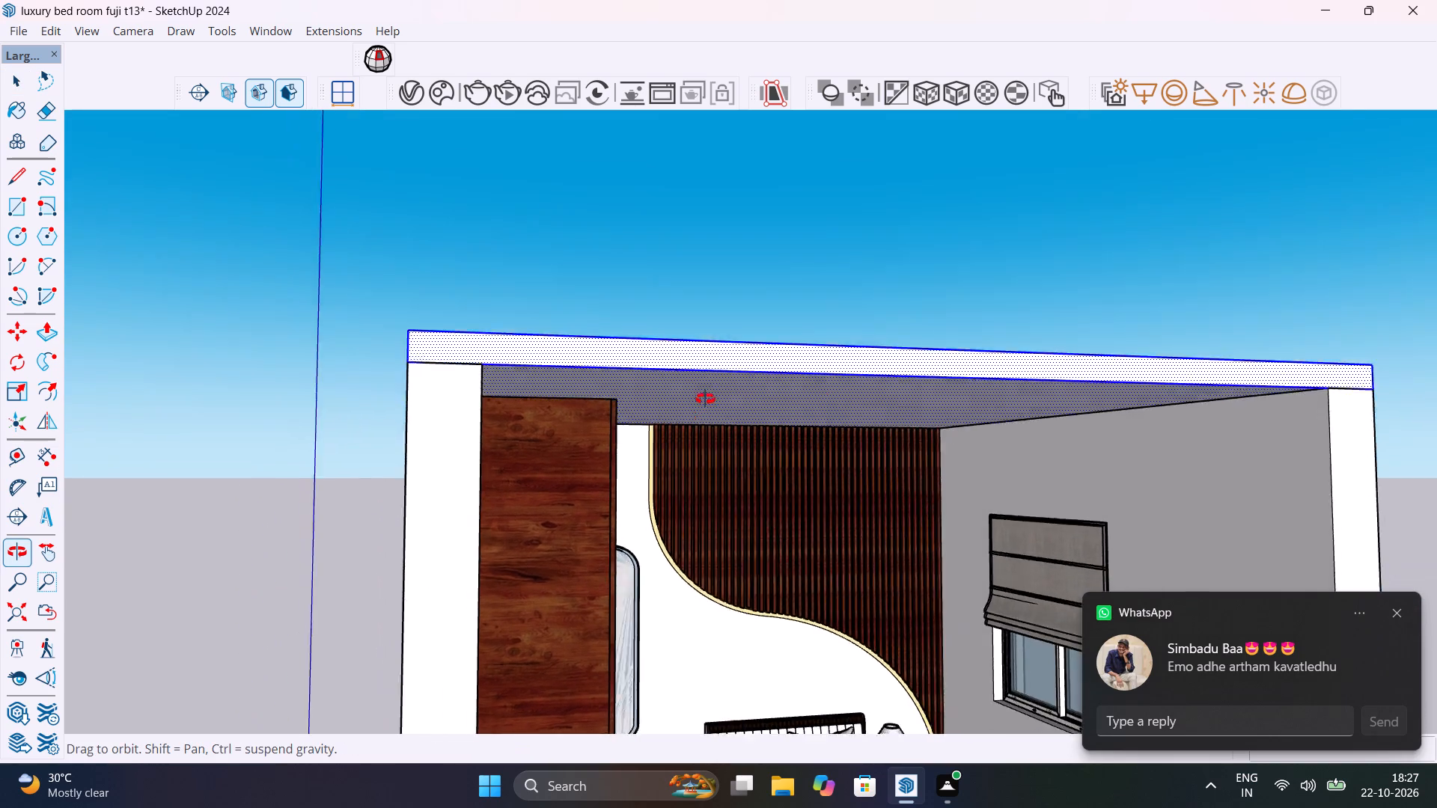
middle_click_drag(705, 399, 698, 434)
right_click(698, 435)
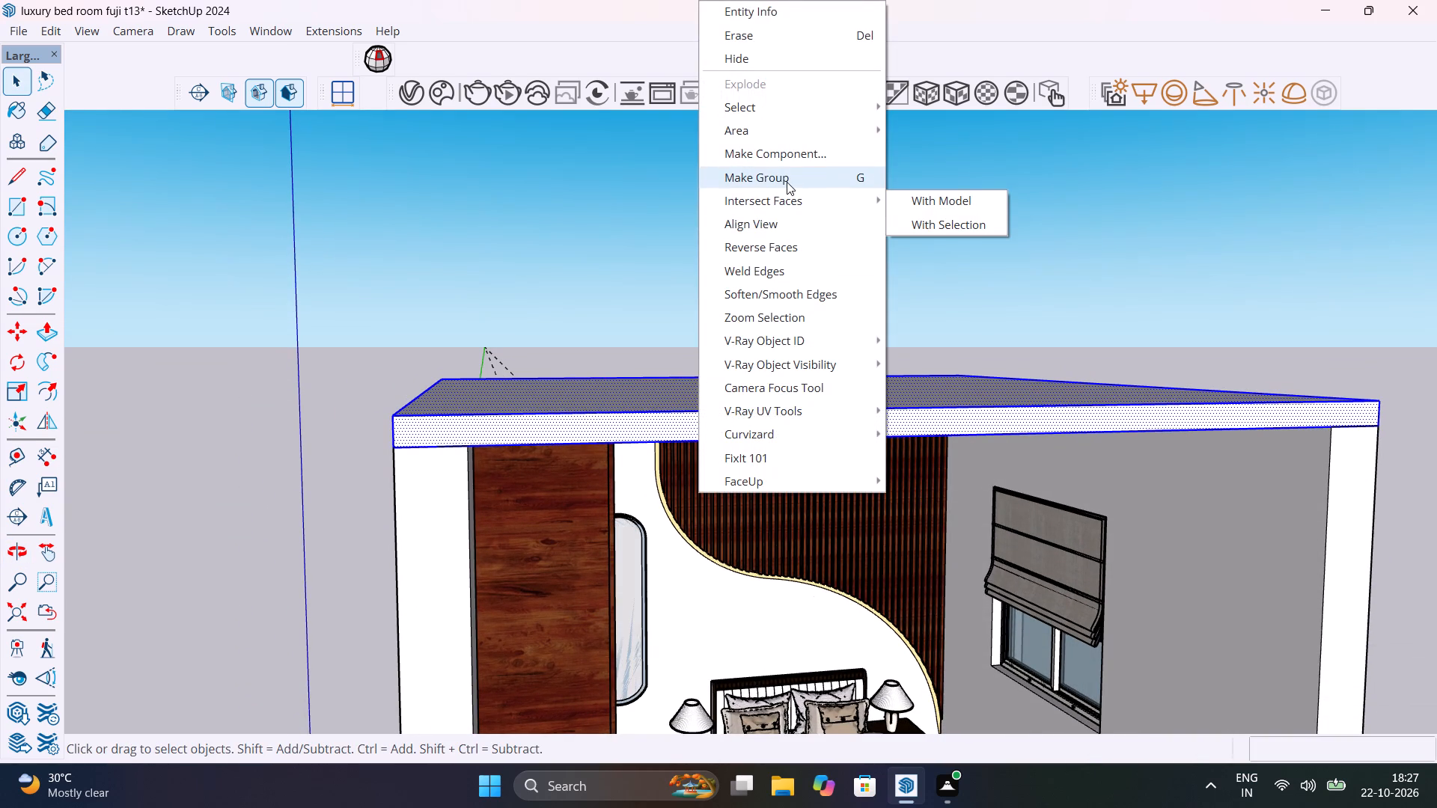
left_click(787, 182)
left_click(936, 299)
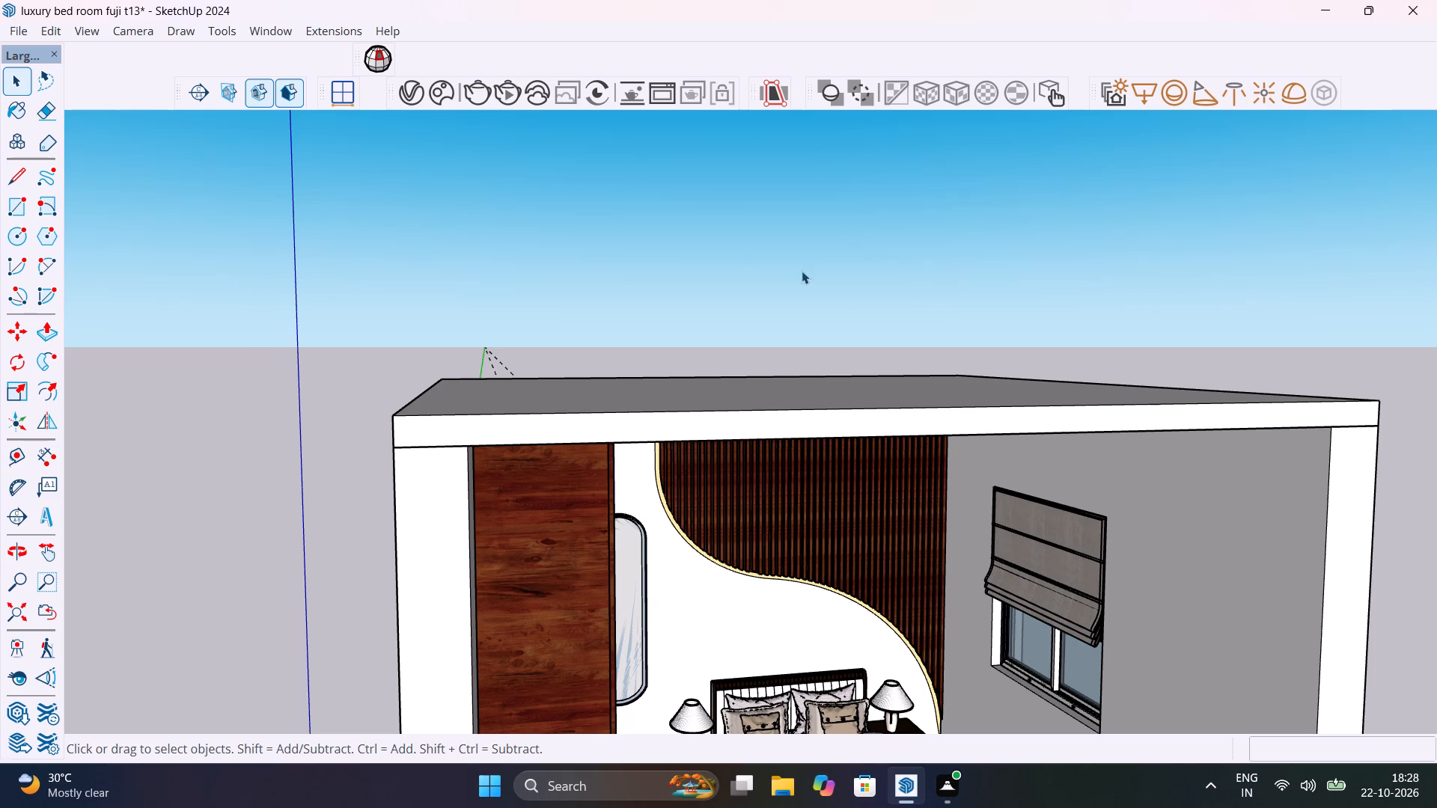
Examine the grouped ceiling slab's underside and how it meets the walls, wardrobe and slatted panel.
middle_click_drag(788, 366, 606, 319)
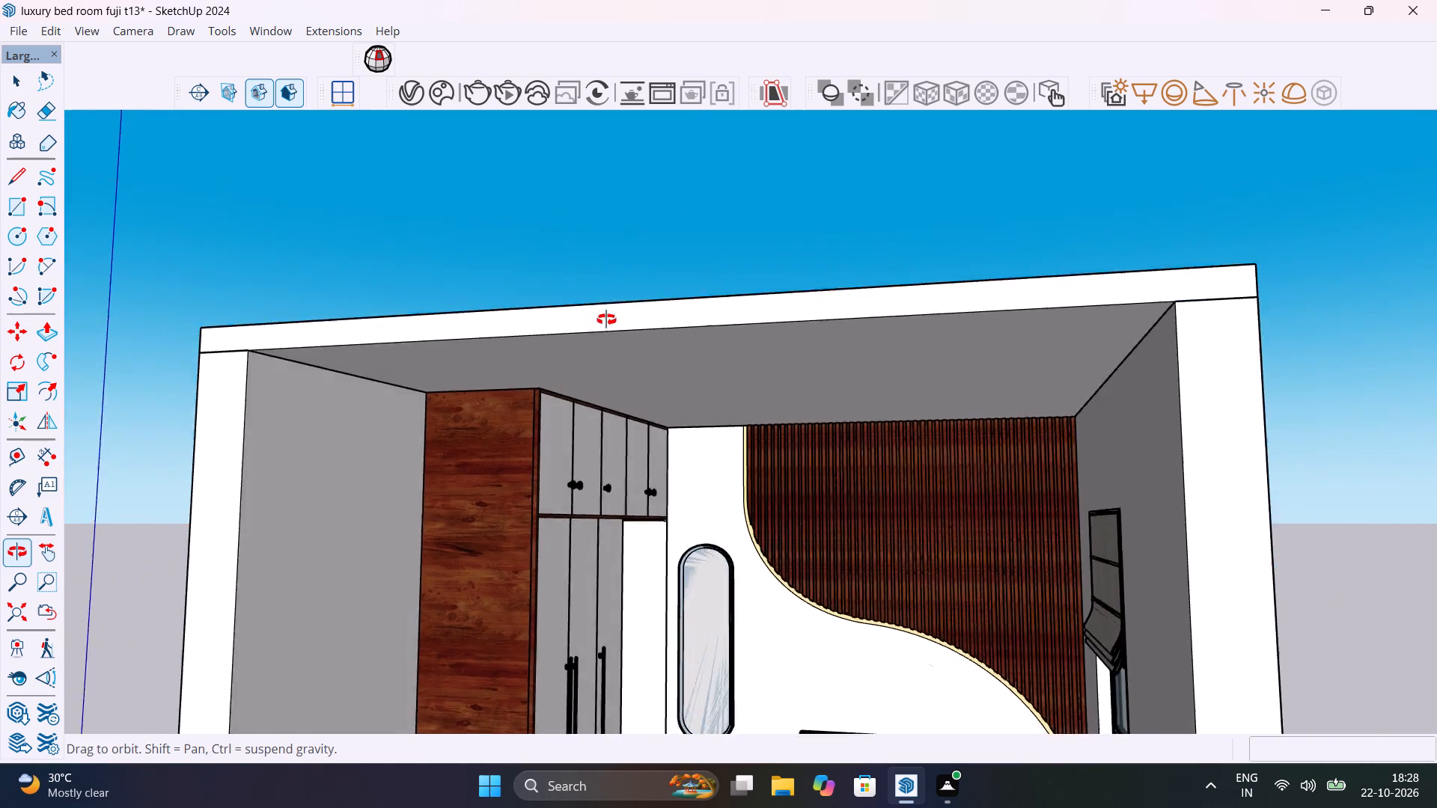
middle_click_drag(606, 319, 685, 291)
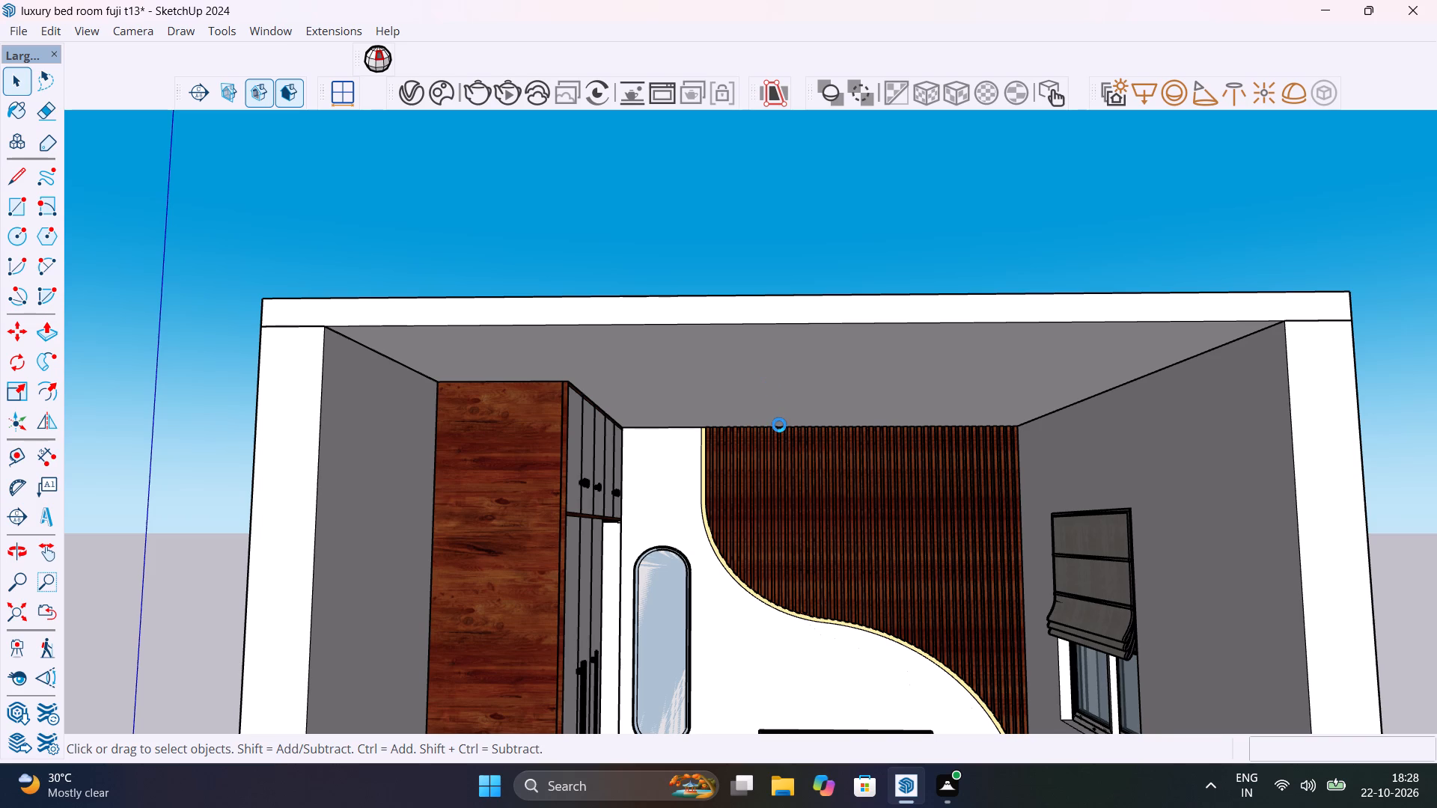
scroll(780, 425, "down", 6)
middle_click_drag(849, 426, 953, 431)
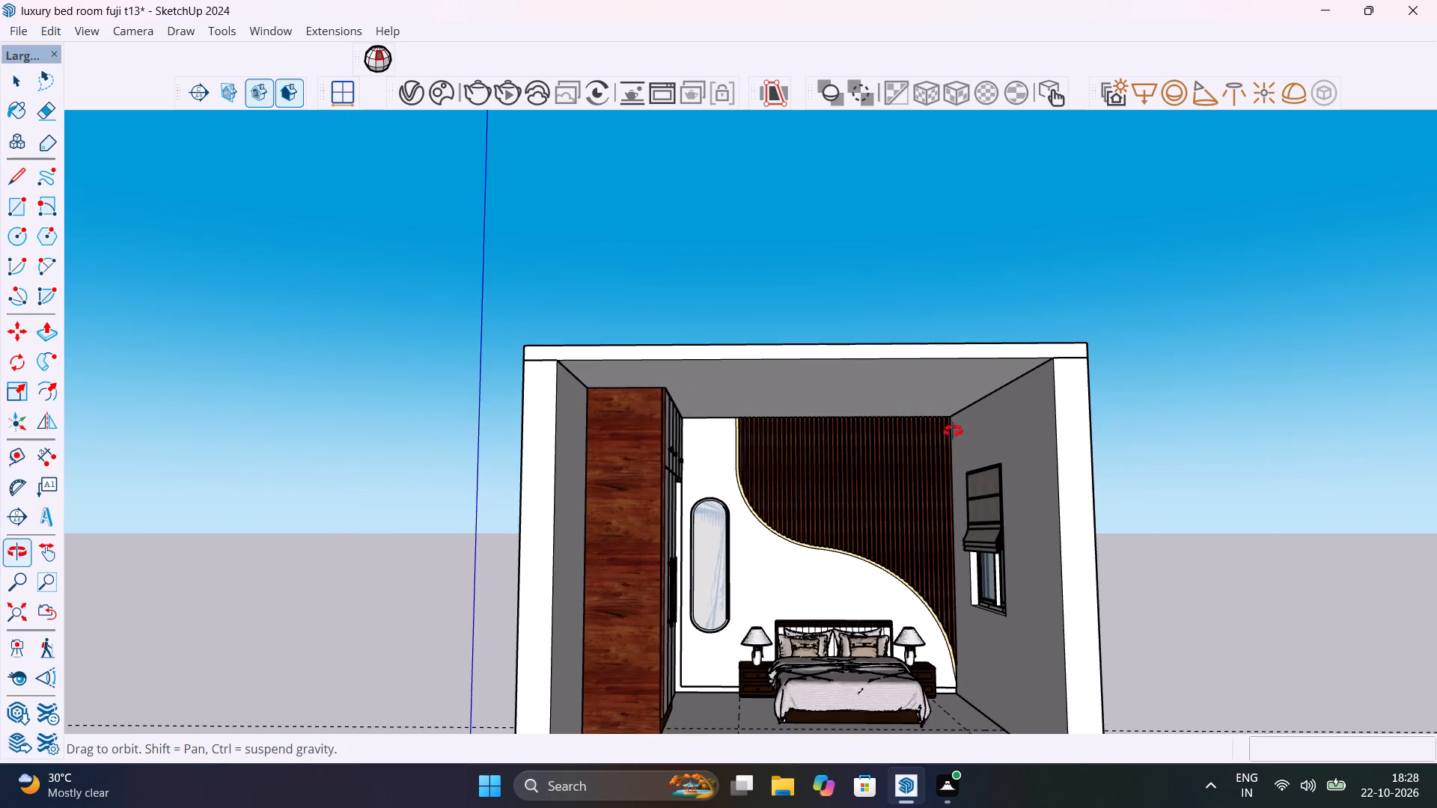
middle_click_drag(953, 431, 861, 451)
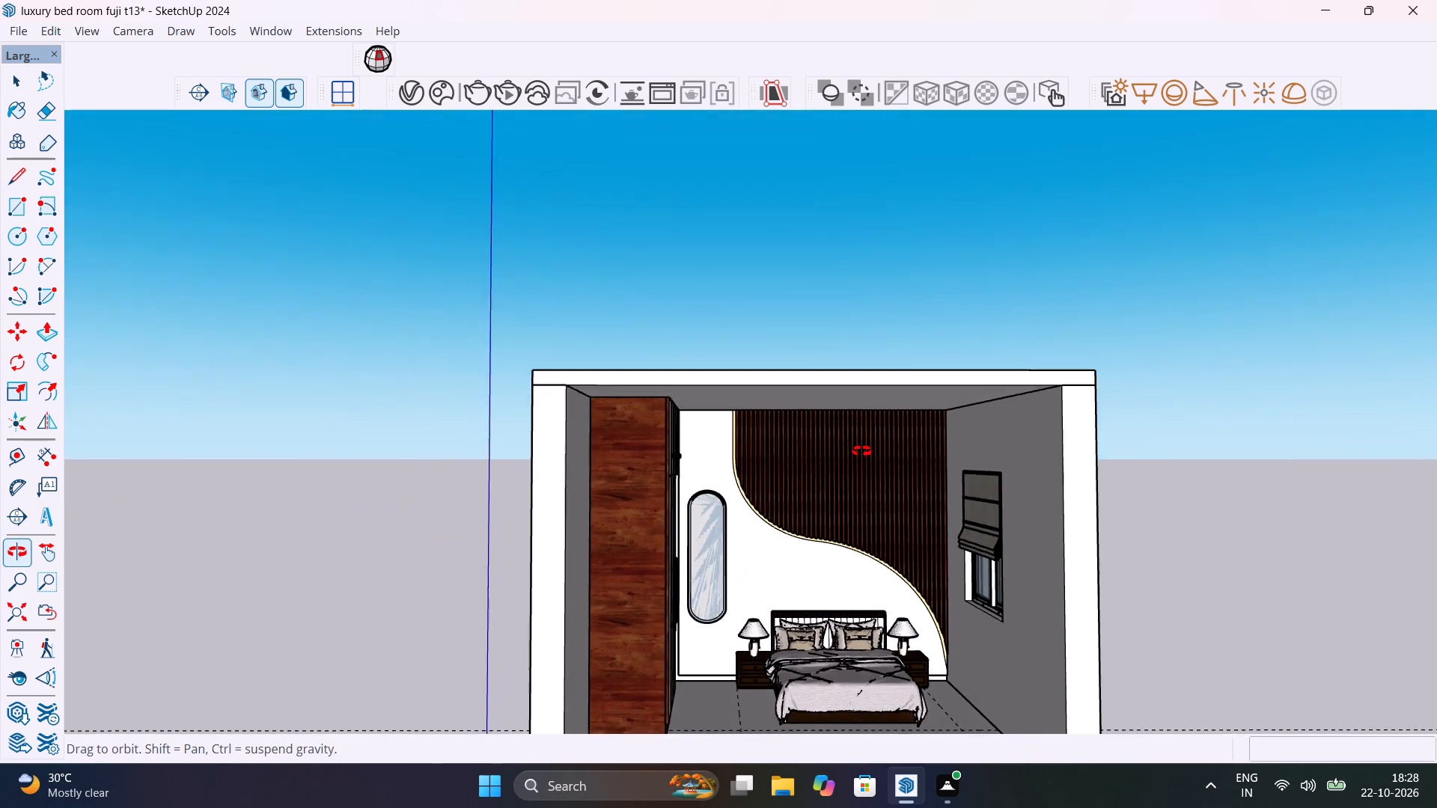
middle_click_drag(861, 451, 862, 444)
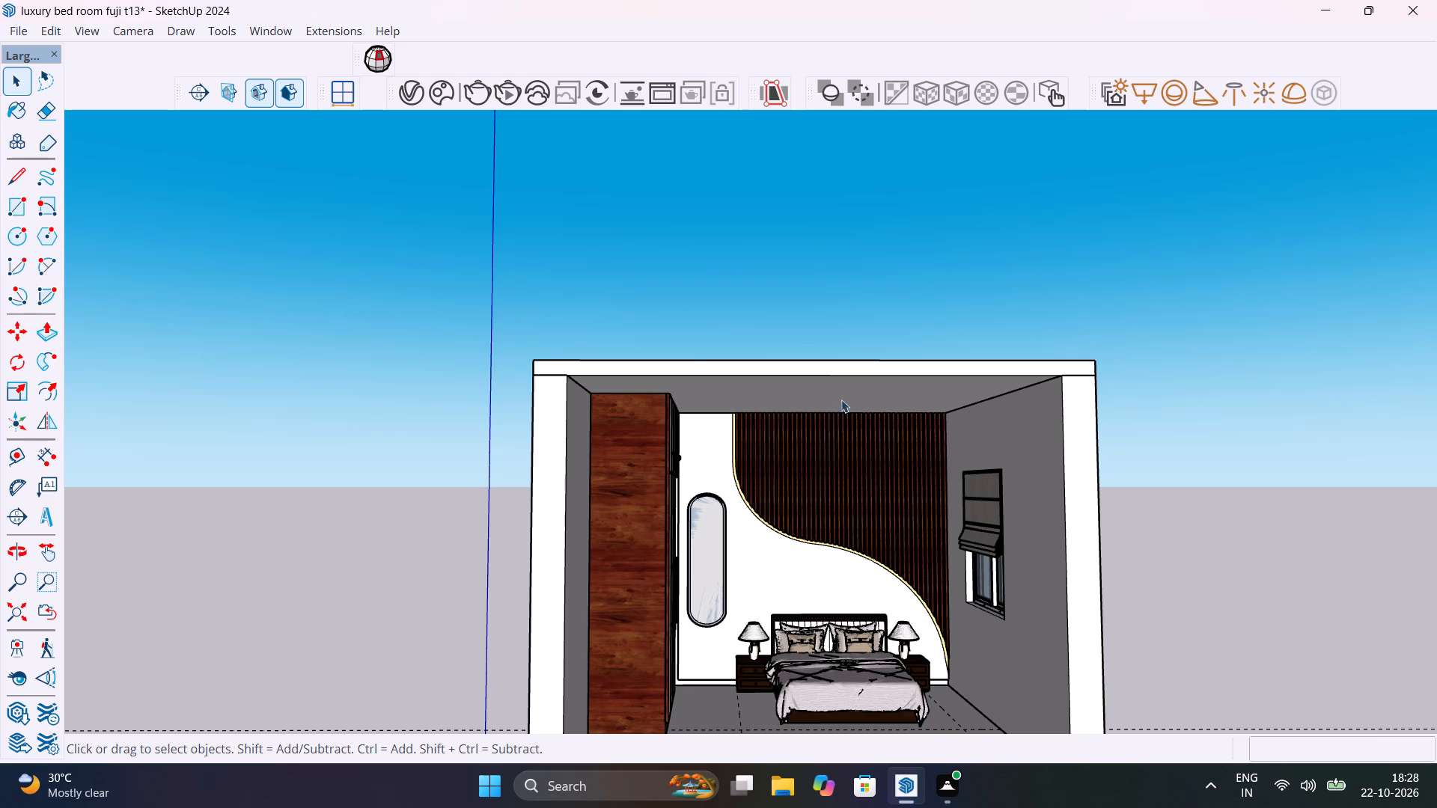
scroll(850, 394, "up", 5)
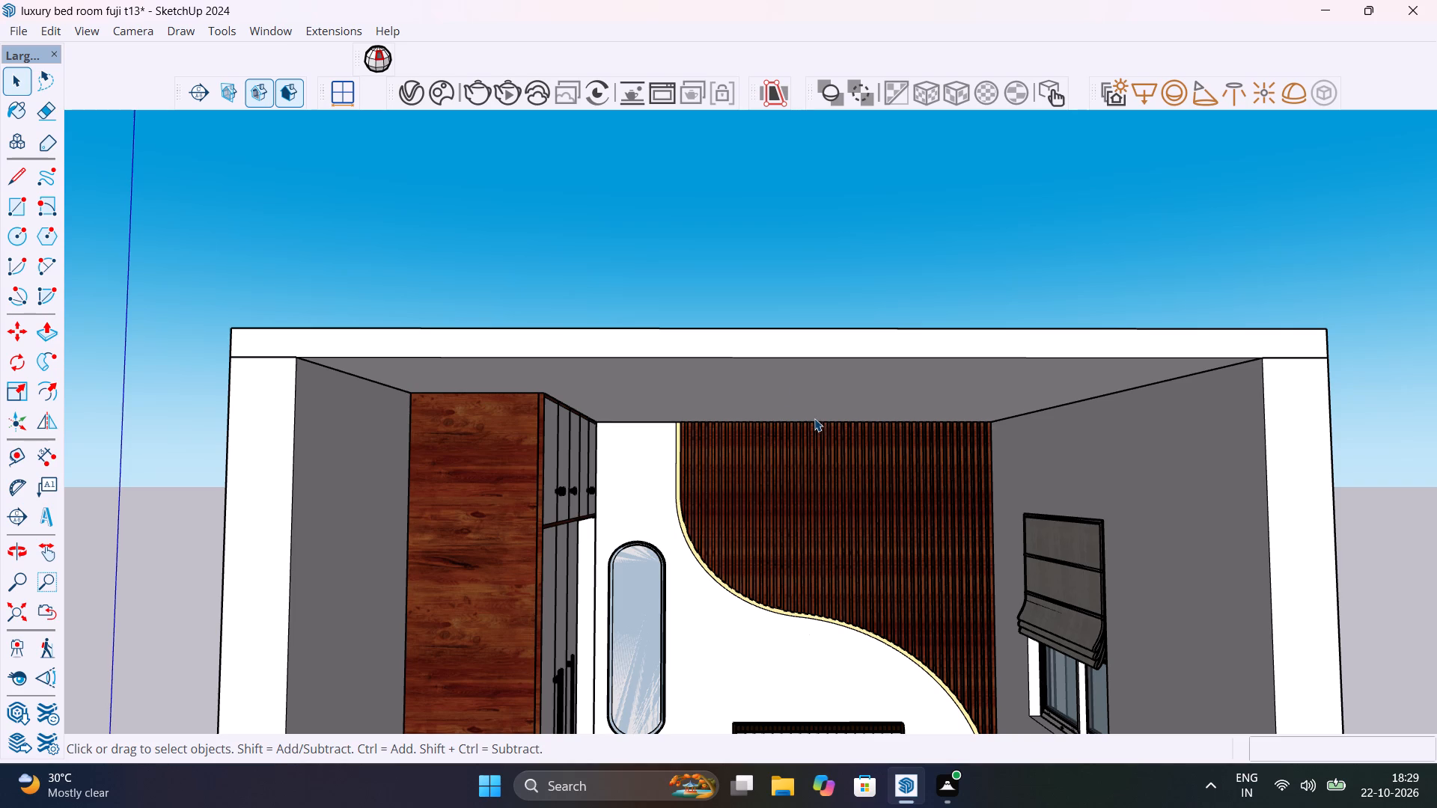
scroll(835, 485, "down", 2)
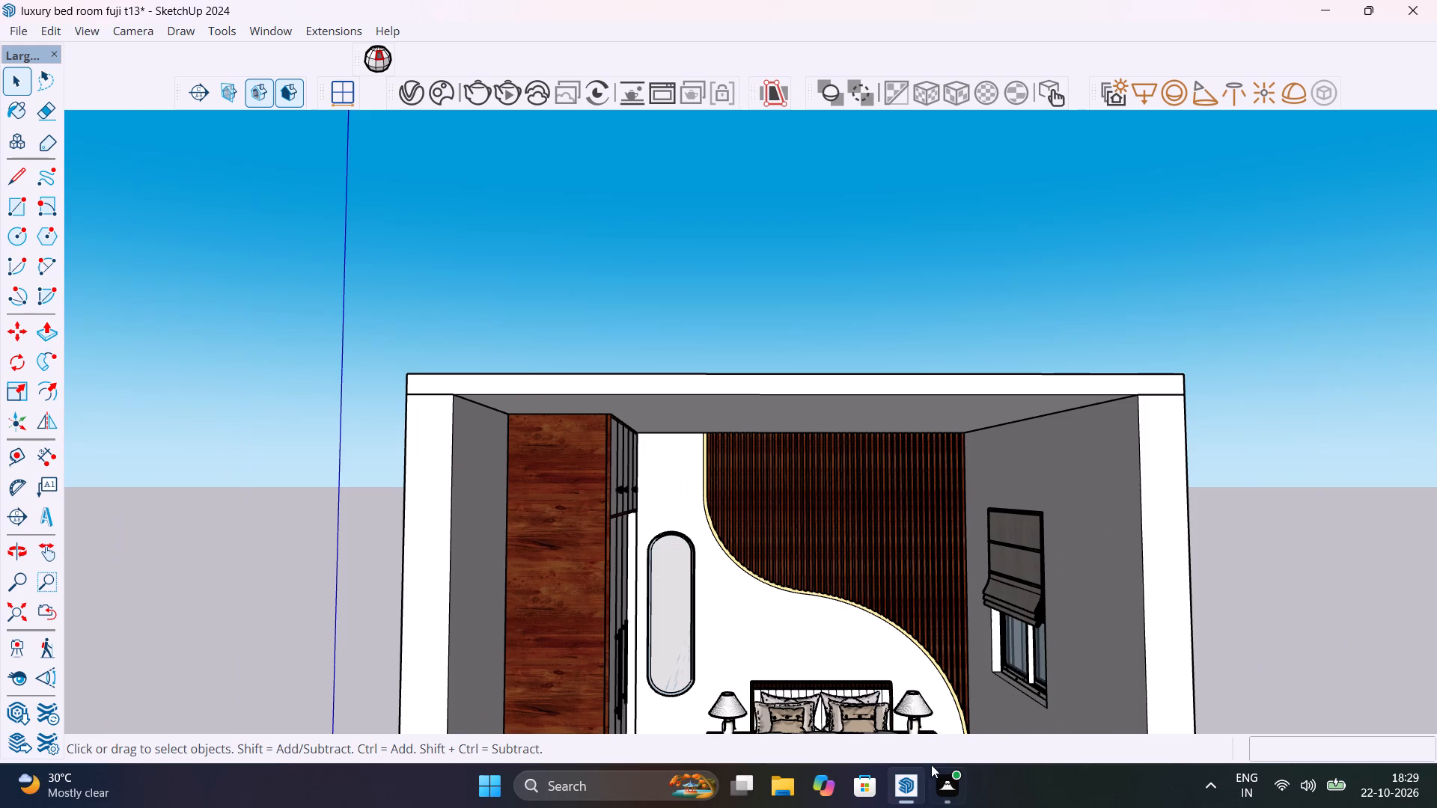
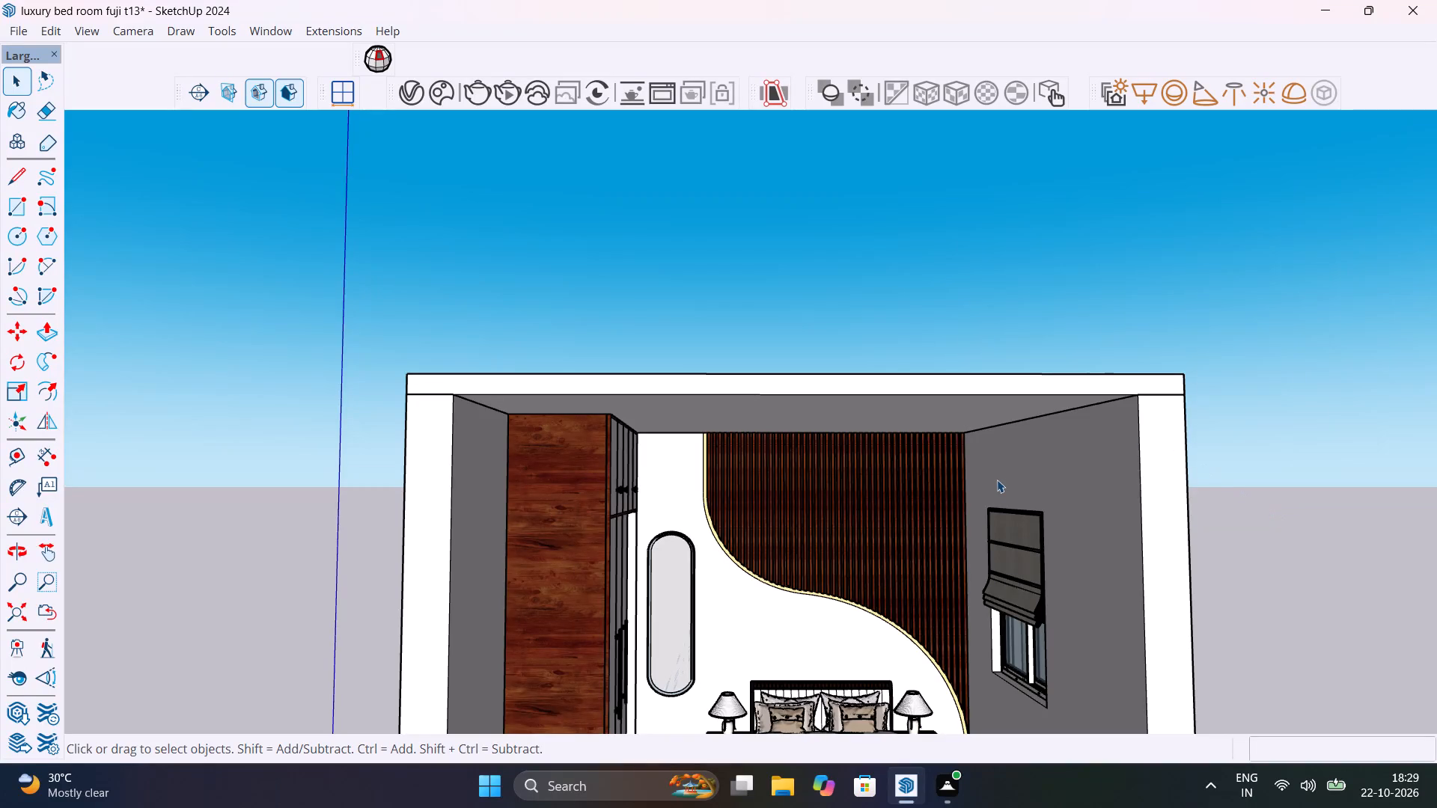
Copy the room's ceiling slab 4" straight up so the copy sits directly on top of the original.
scroll(1001, 478, "down", 4)
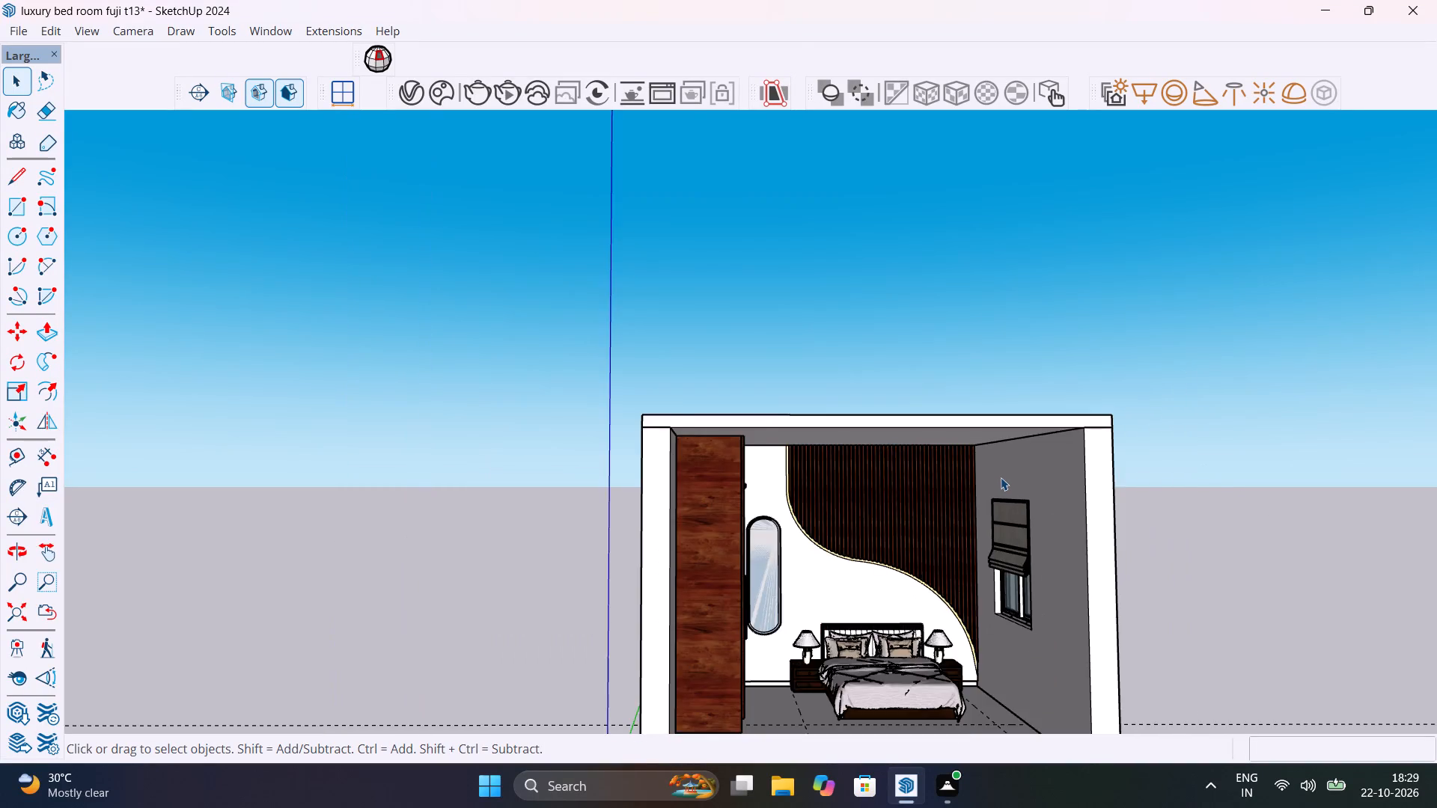
scroll(1001, 477, "down", 3)
middle_click_drag(1028, 584, 906, 529)
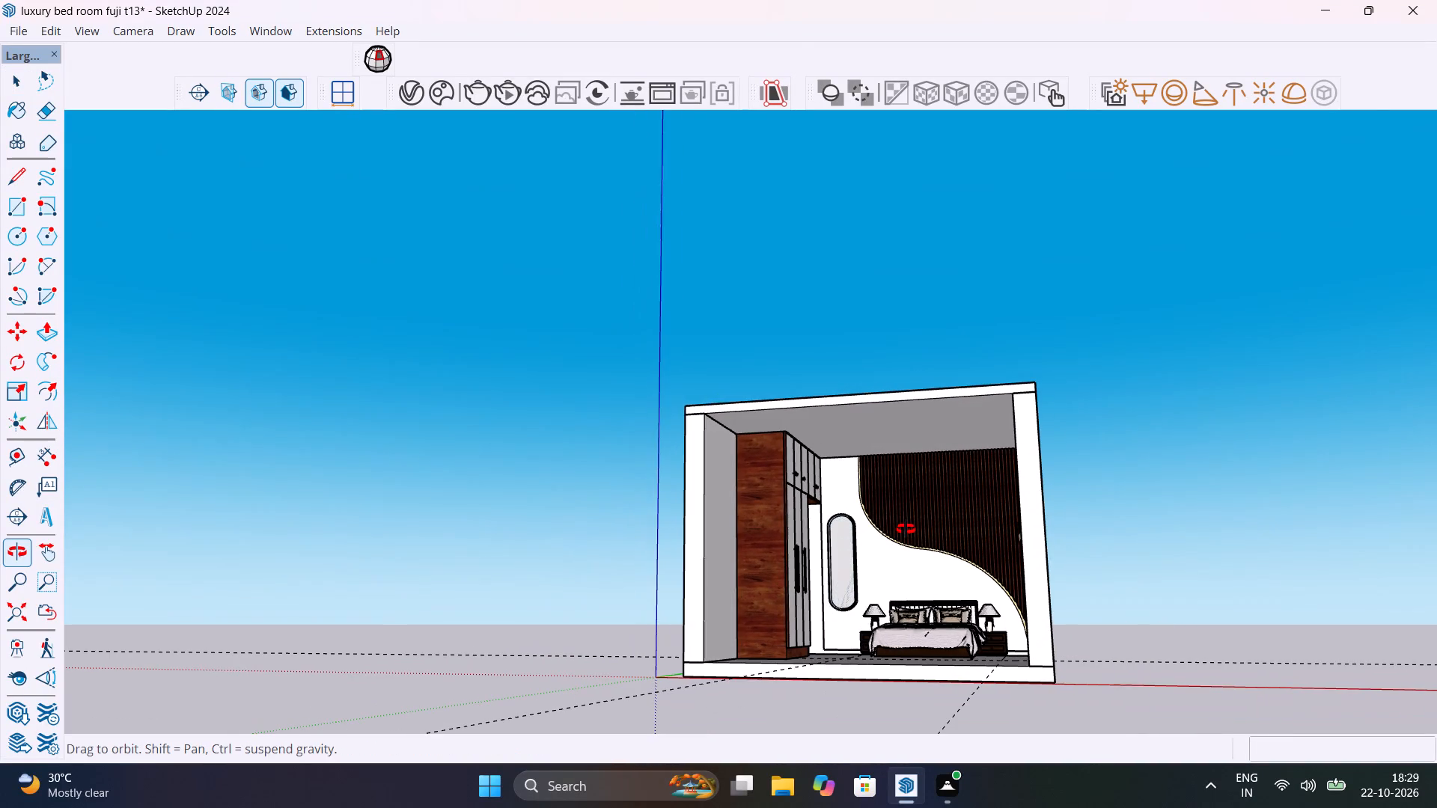
middle_click_drag(906, 529, 909, 586)
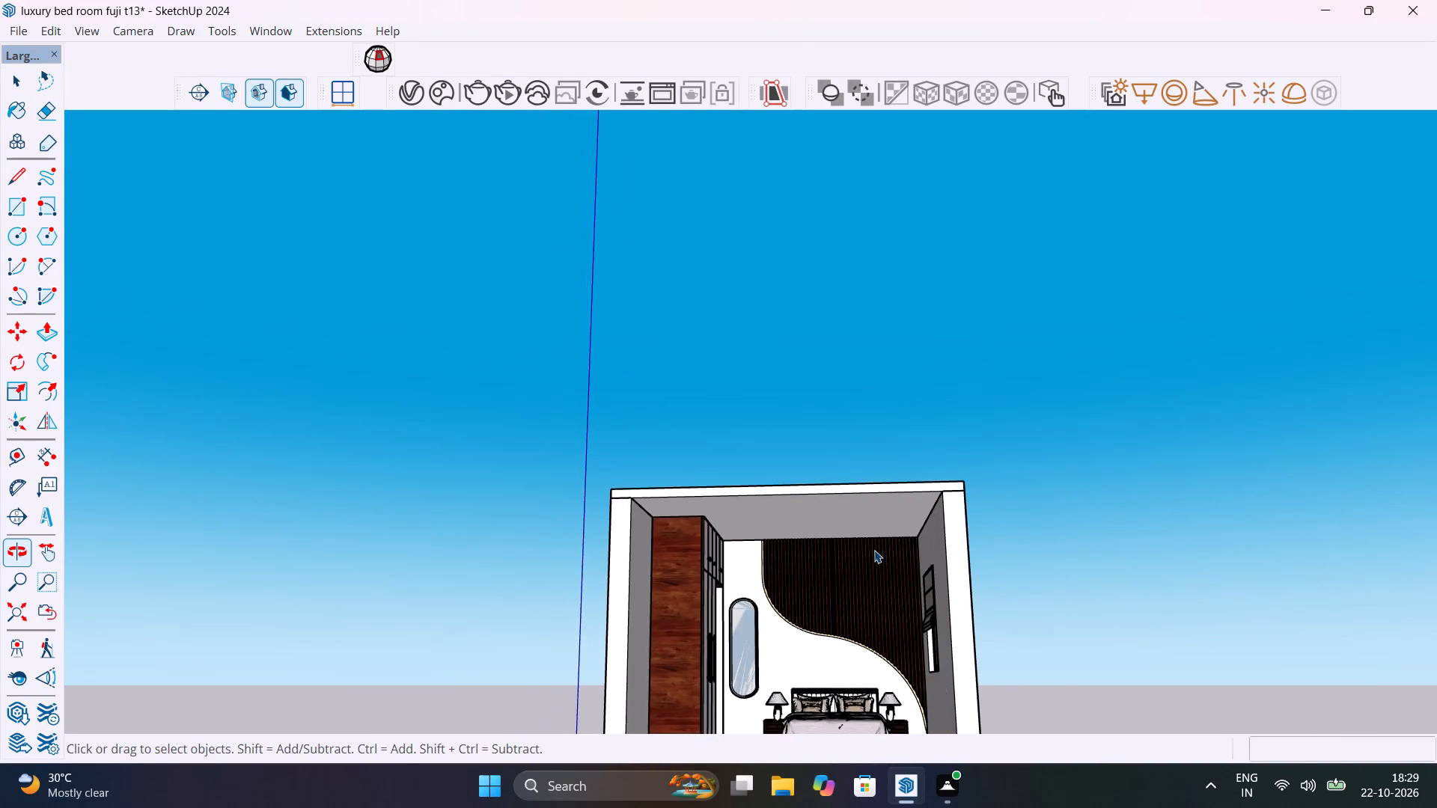
scroll(858, 542, "up", 8)
left_click(900, 469)
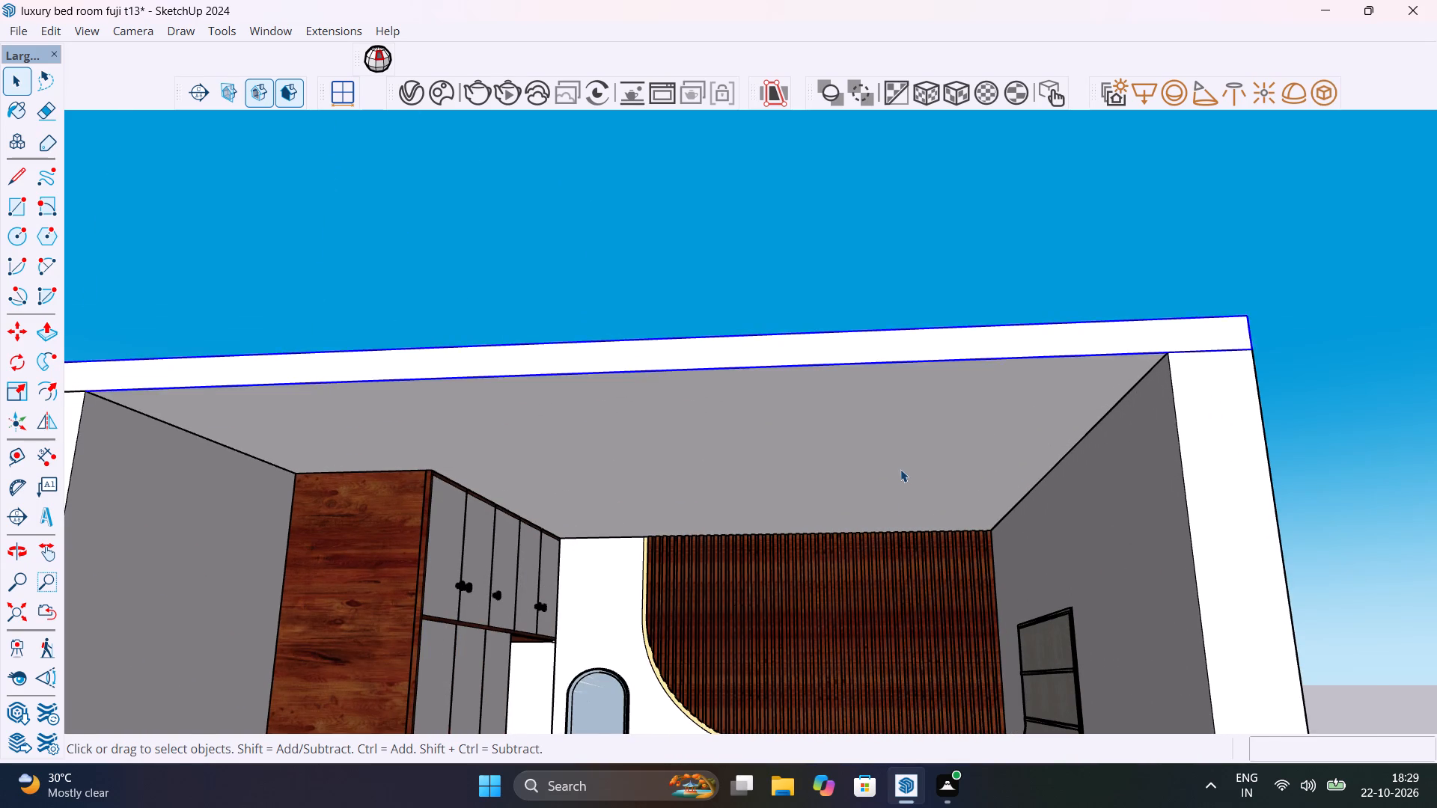
scroll(900, 469, "up", 1)
scroll(900, 470, "down", 7)
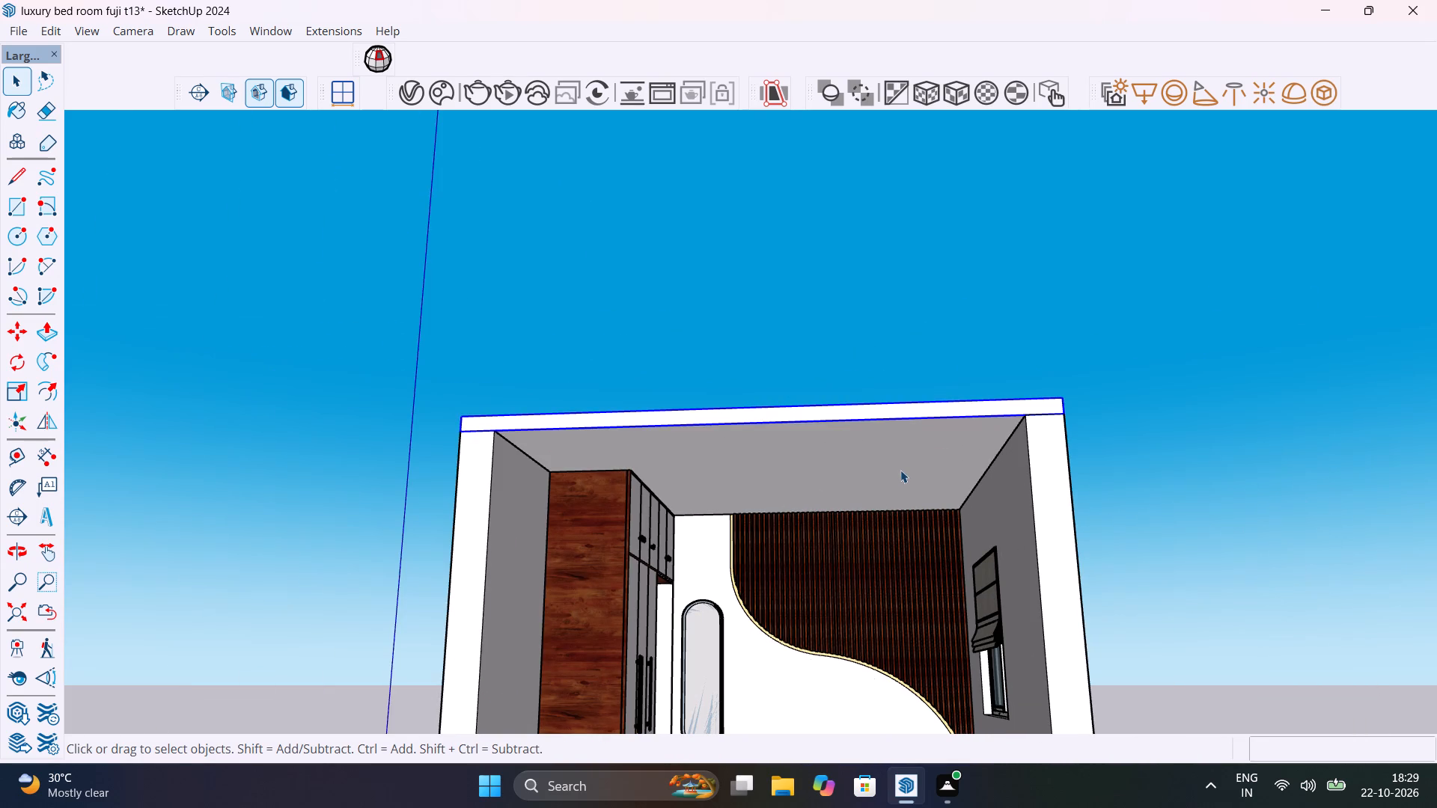
middle_click_drag(748, 450, 817, 529)
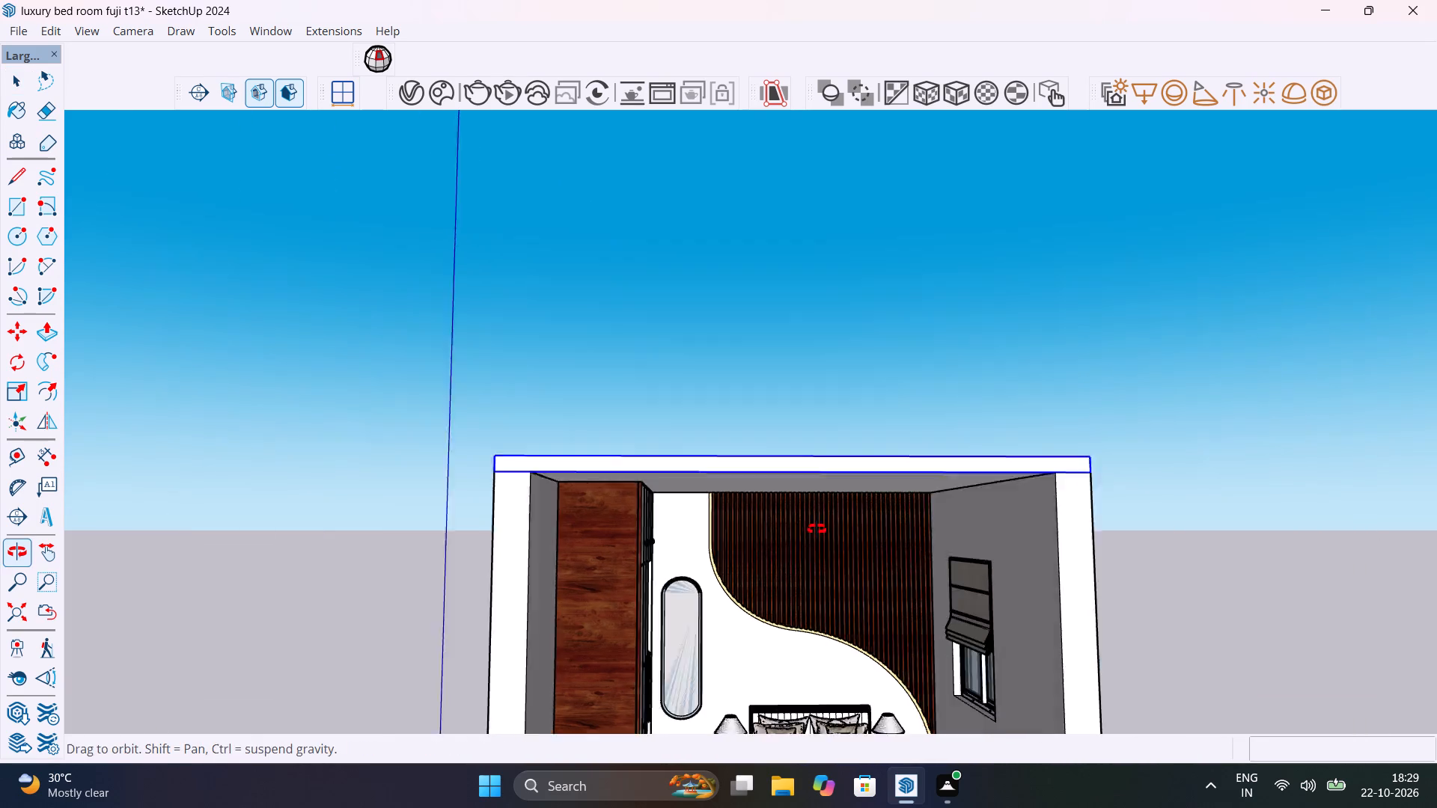
middle_click_drag(817, 529, 845, 596)
scroll(537, 524, "up", 9)
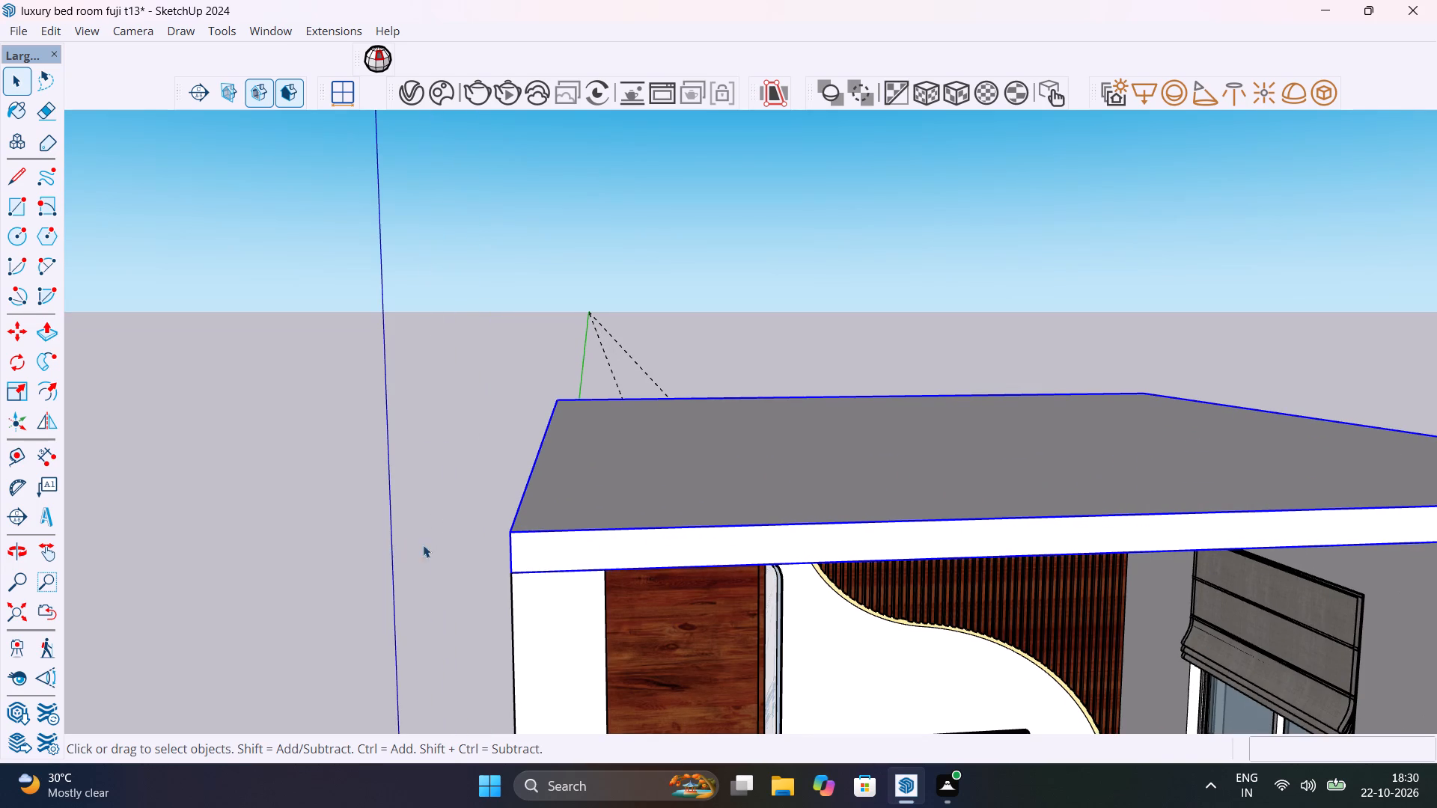
left_click(450, 541)
left_click(563, 558)
key("m")
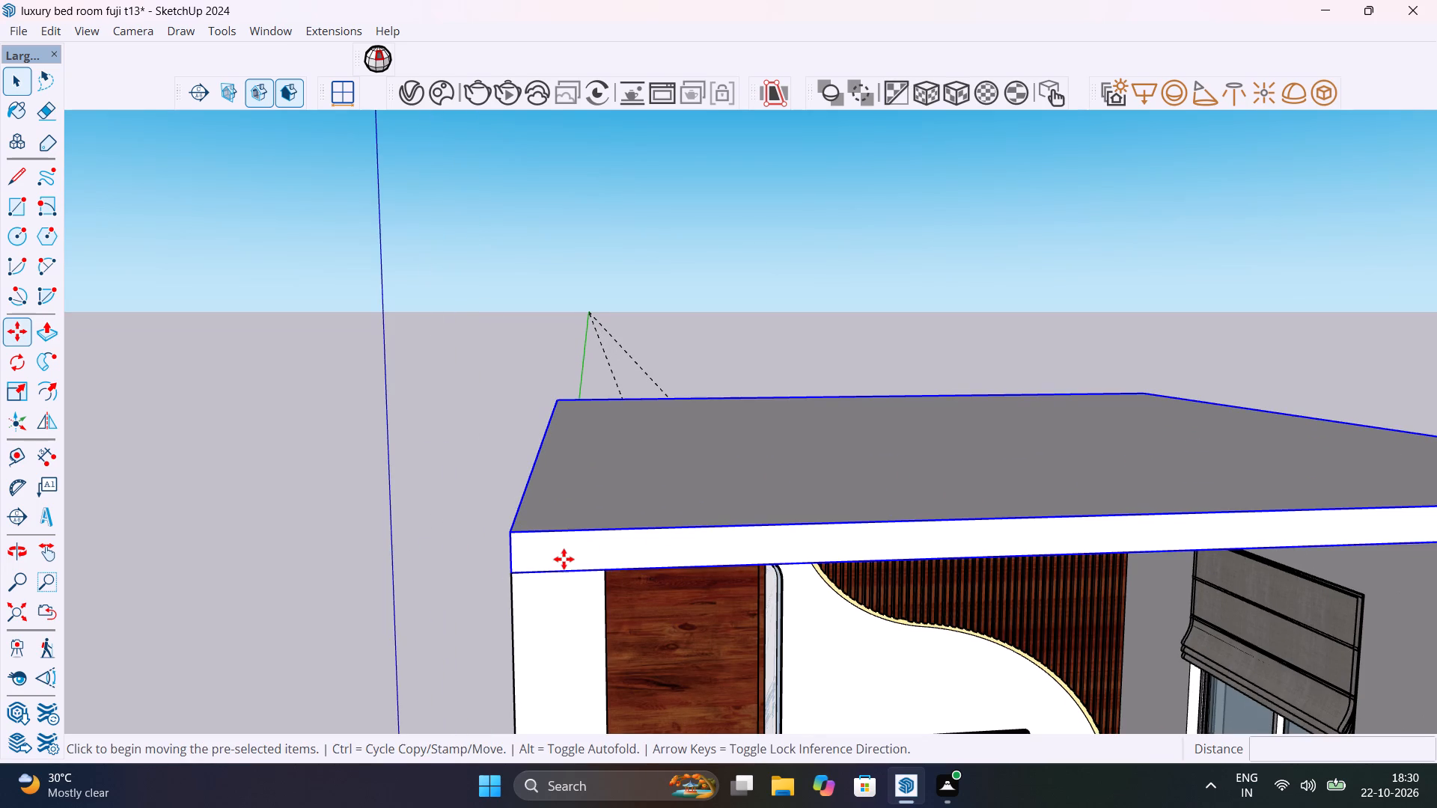
left_click(515, 571)
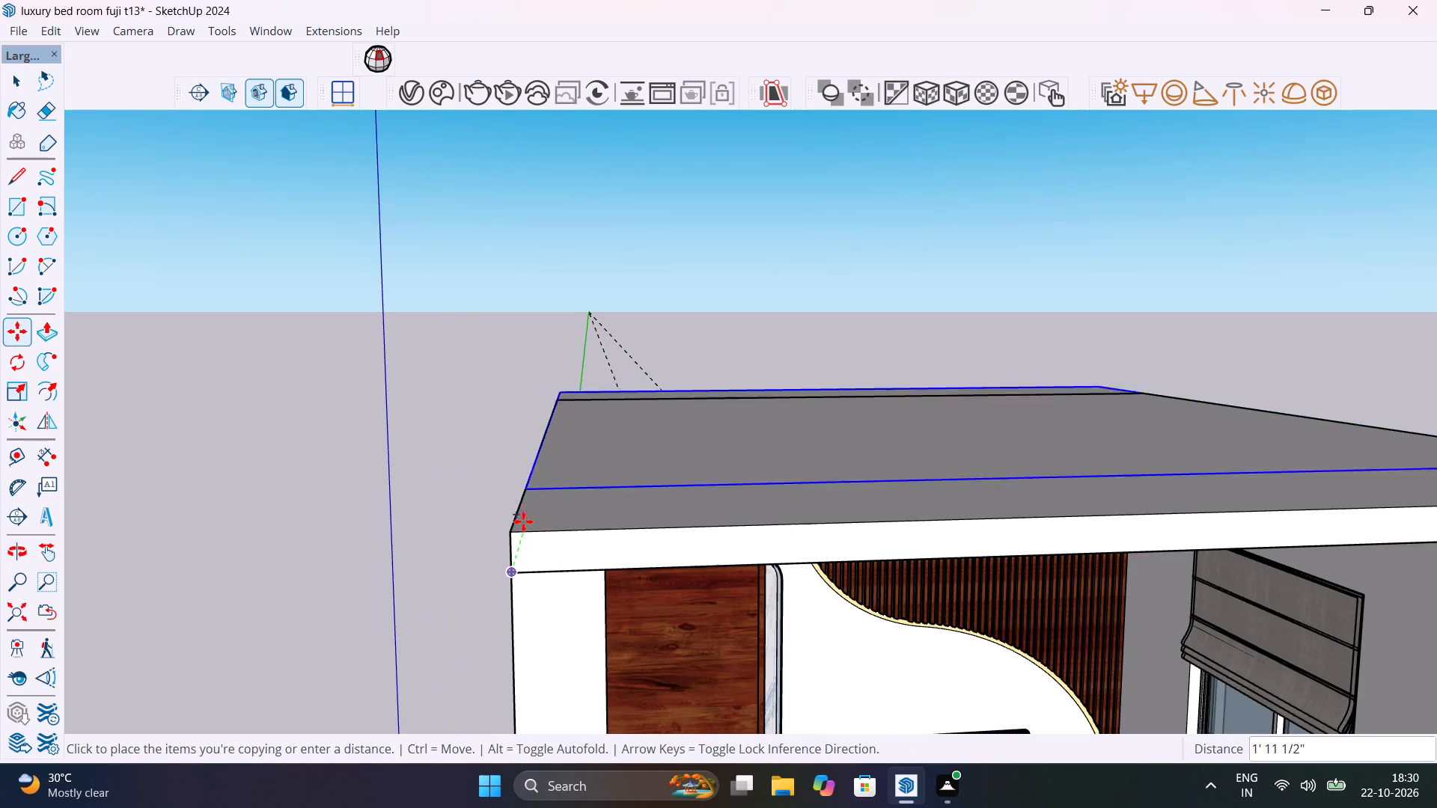
left_click(507, 524)
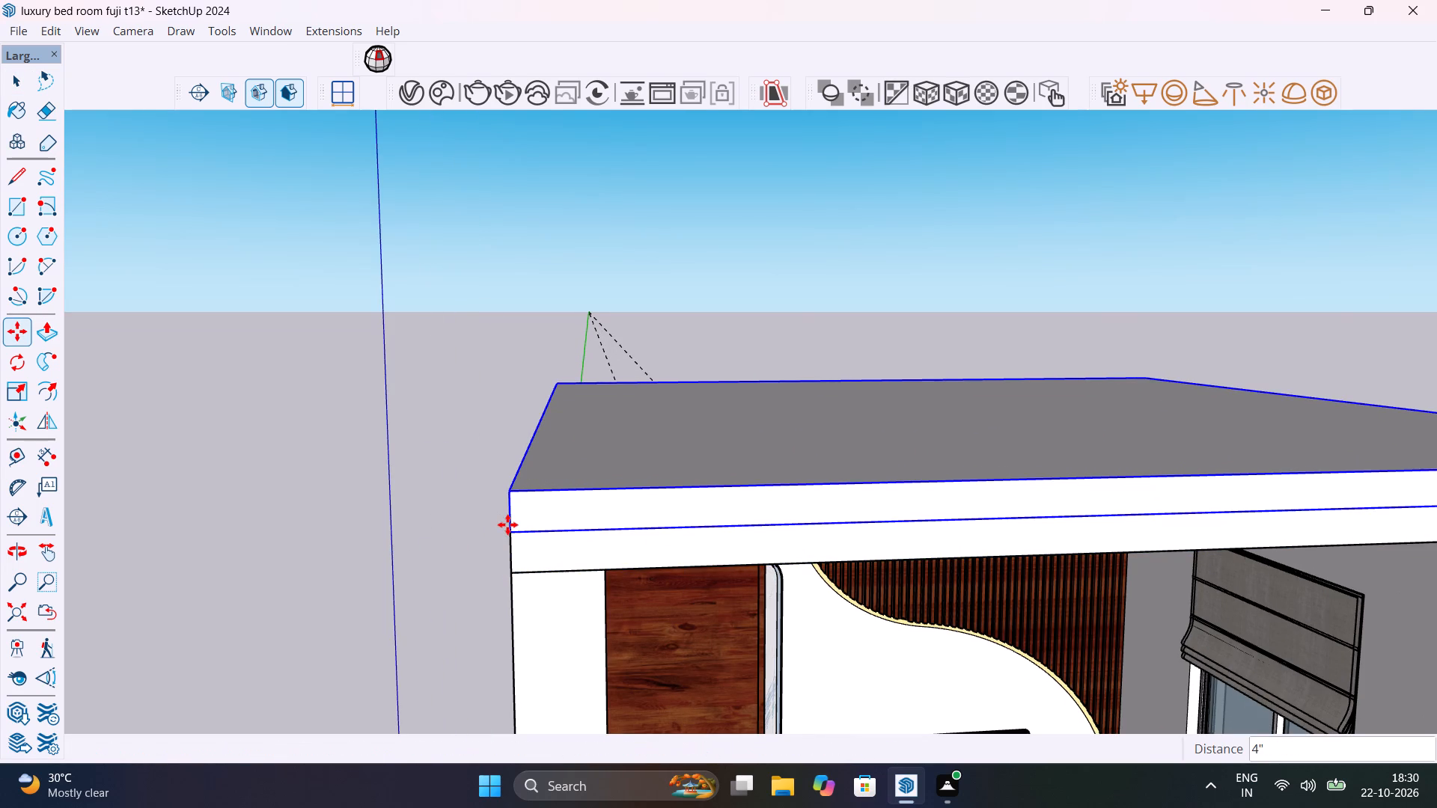
Move the copied slab 3" up along the blue axis, away from the original ceiling slab, and deselect it.
left_click(508, 531)
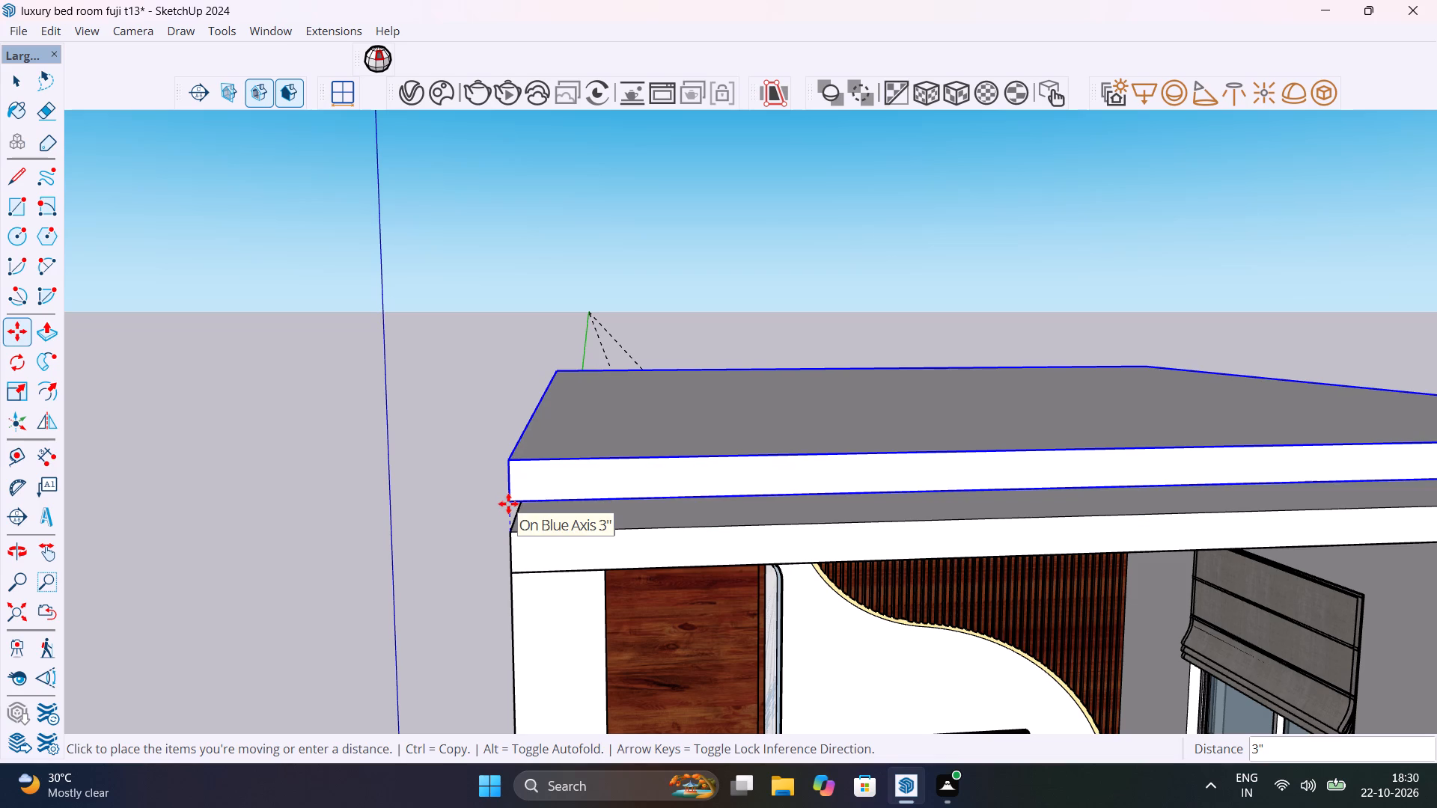
key("3")
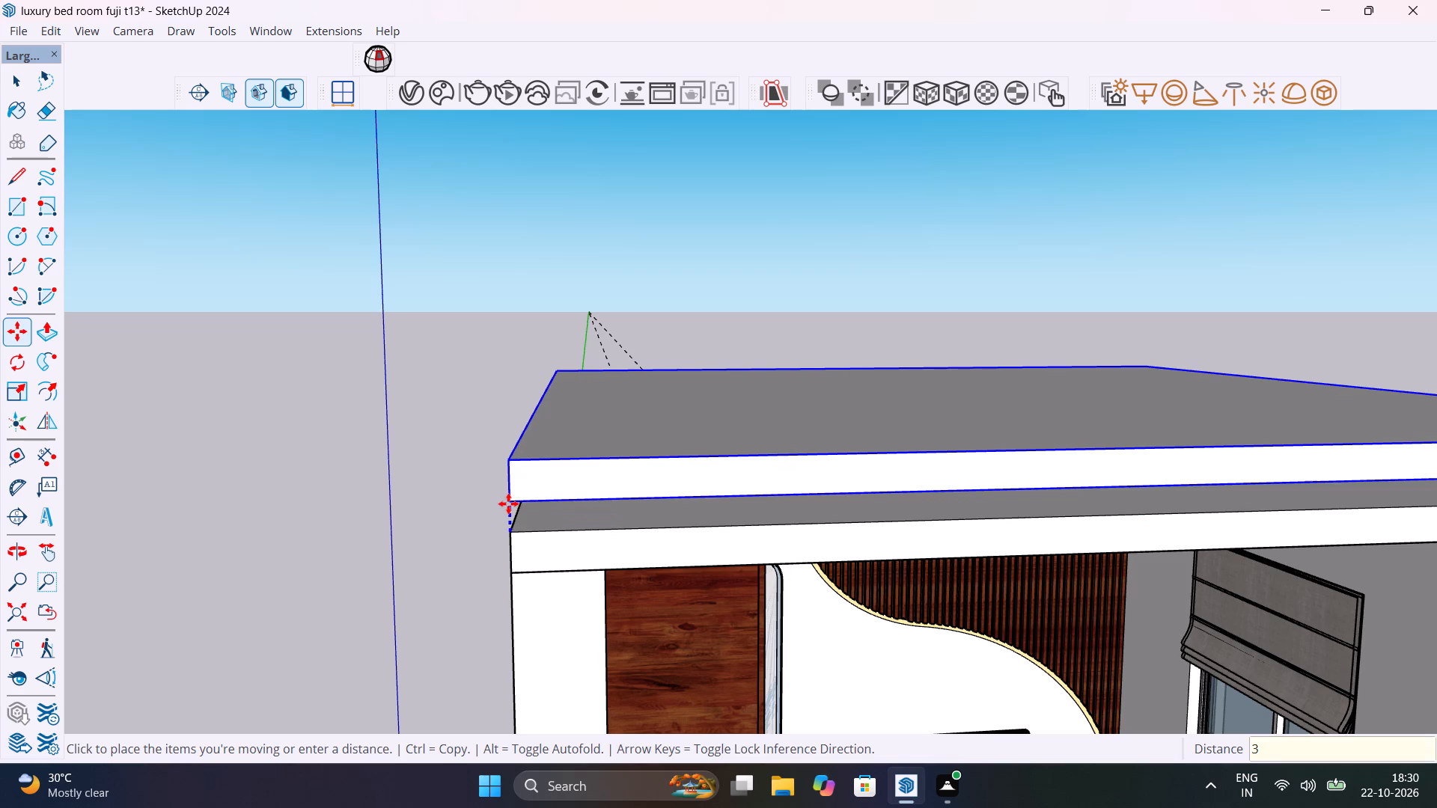
key("shift+quotedbl")
key("Return")
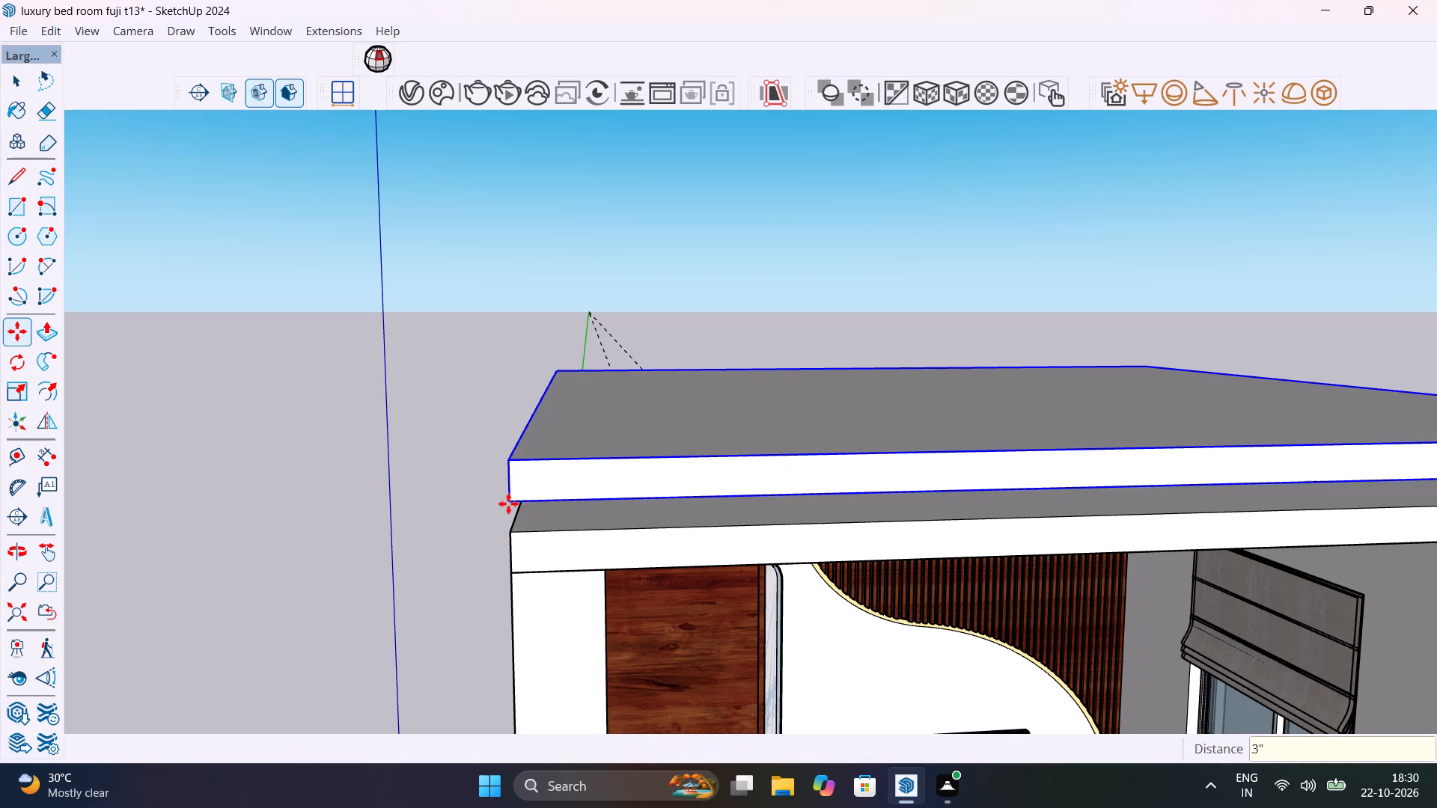
key("space")
left_click(456, 577)
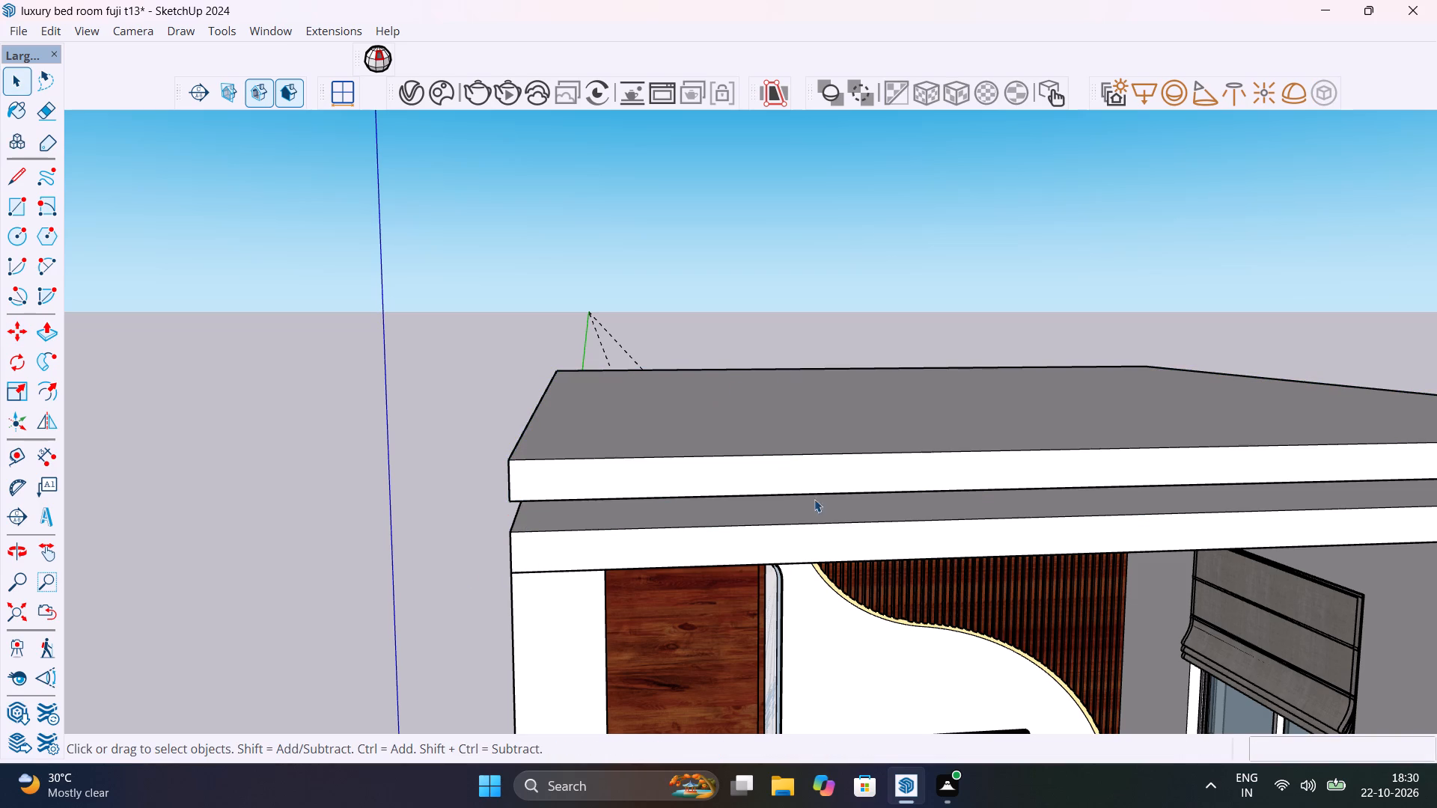
Save the bedroom model.
middle_click_drag(884, 538, 942, 435)
key("ctrl+s")
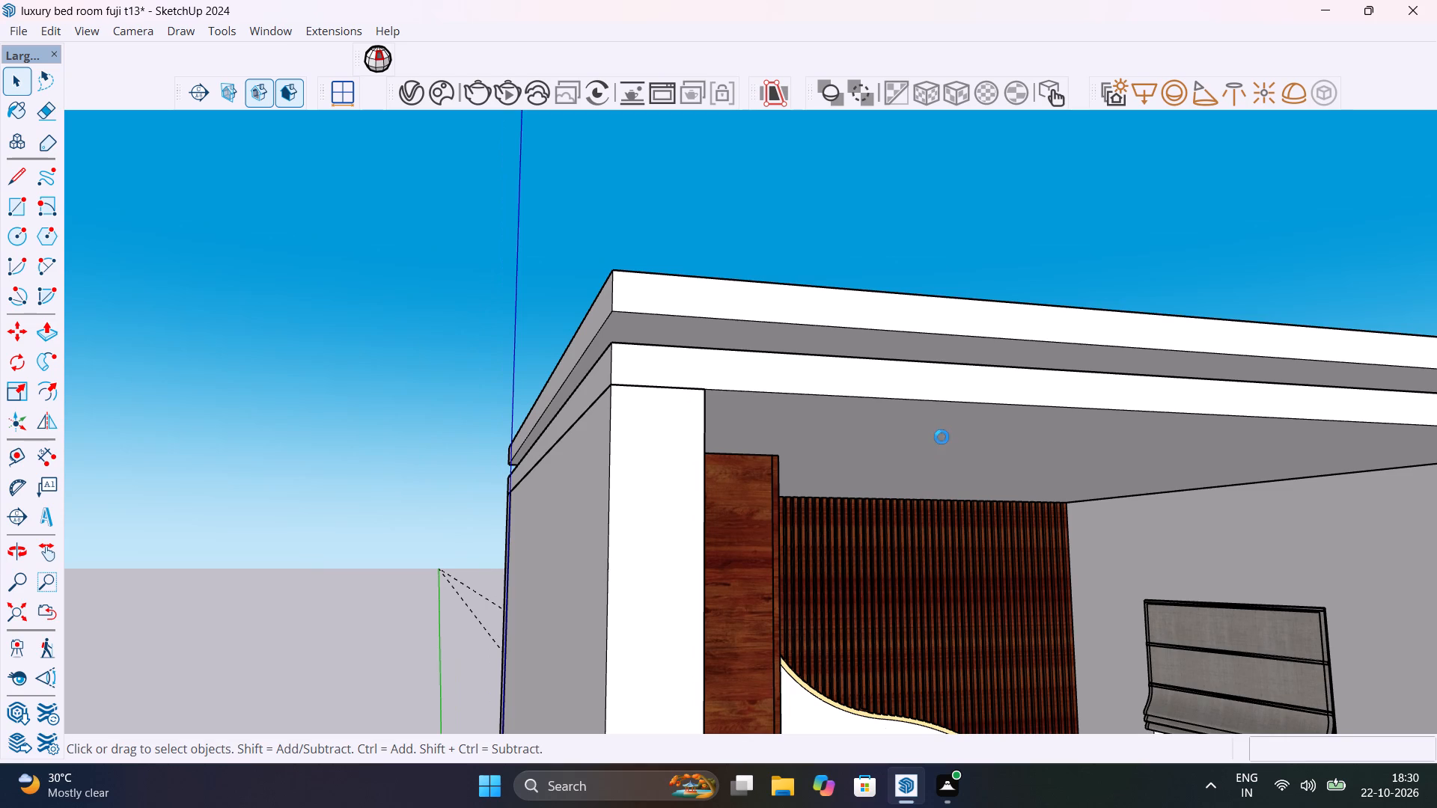
Open the lower ceiling slab for editing and draw a rectangle about 8' 11" by 10' 10 7/16" on its underside, from the wardrobe's back corner to the front window-side corner.
scroll(850, 439, "down", 20)
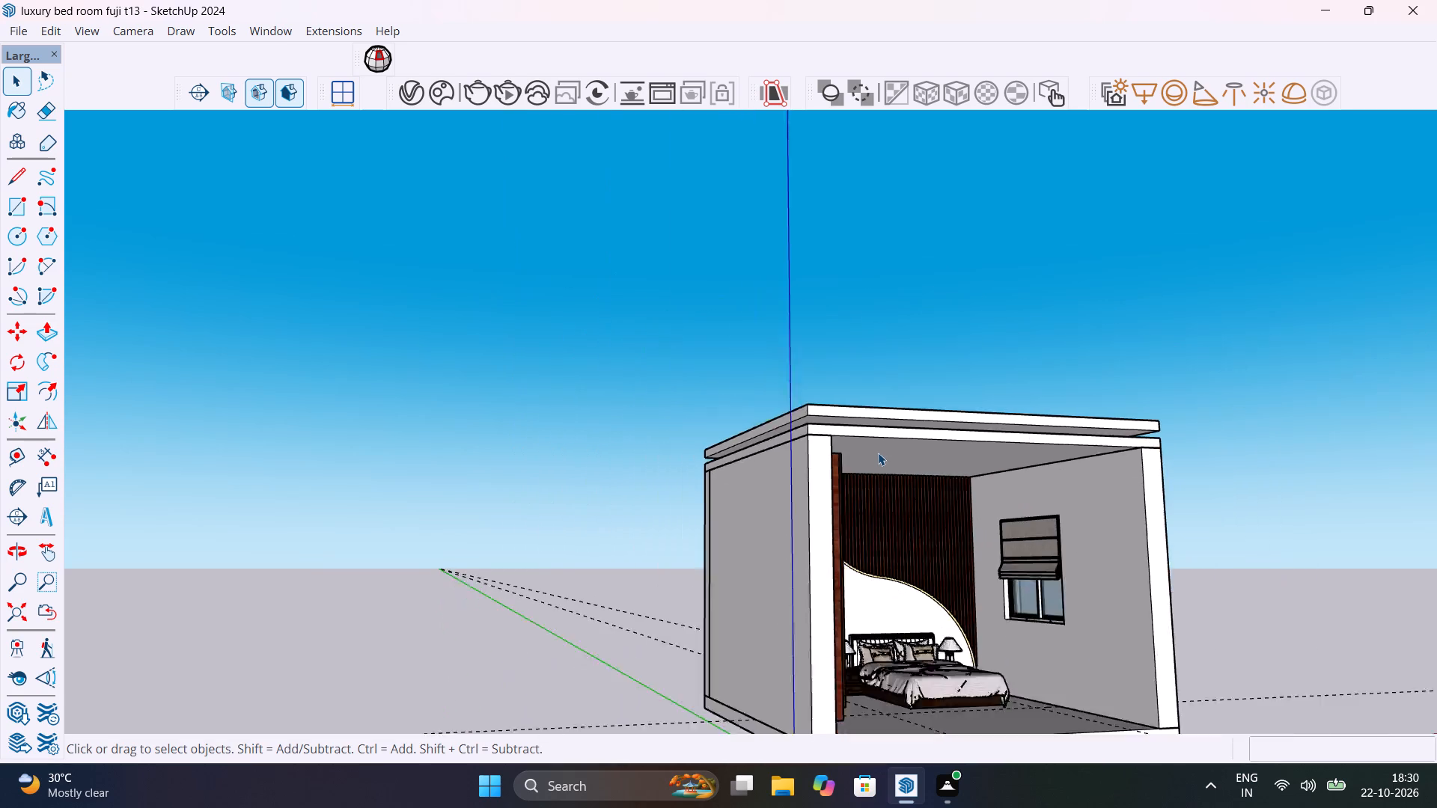
scroll(878, 453, "down", 1)
middle_click_drag(859, 533, 597, 585, "shift")
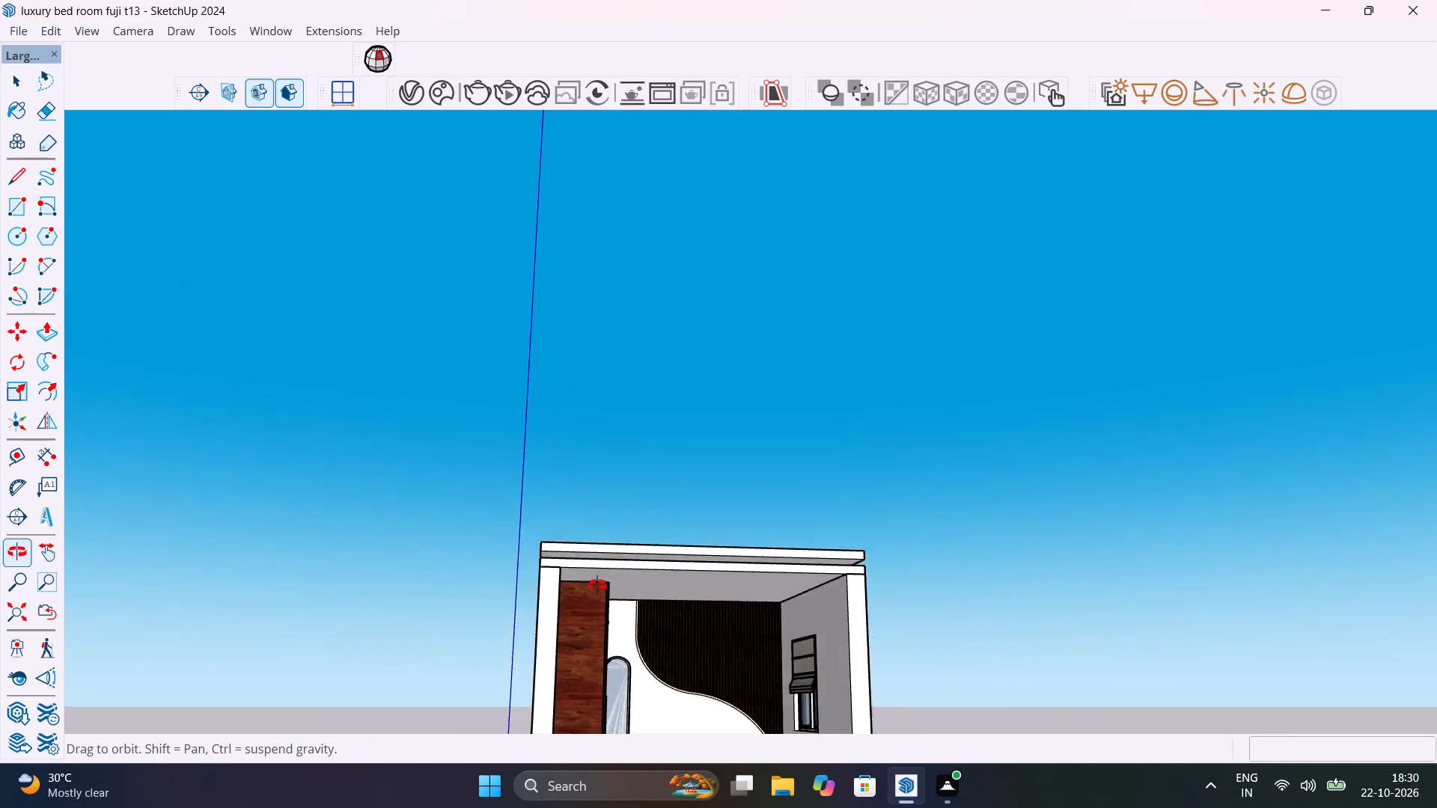
middle_click_drag(597, 585, 544, 567, "shift")
scroll(689, 598, "up", 8)
middle_click_drag(767, 619, 721, 531, "shift")
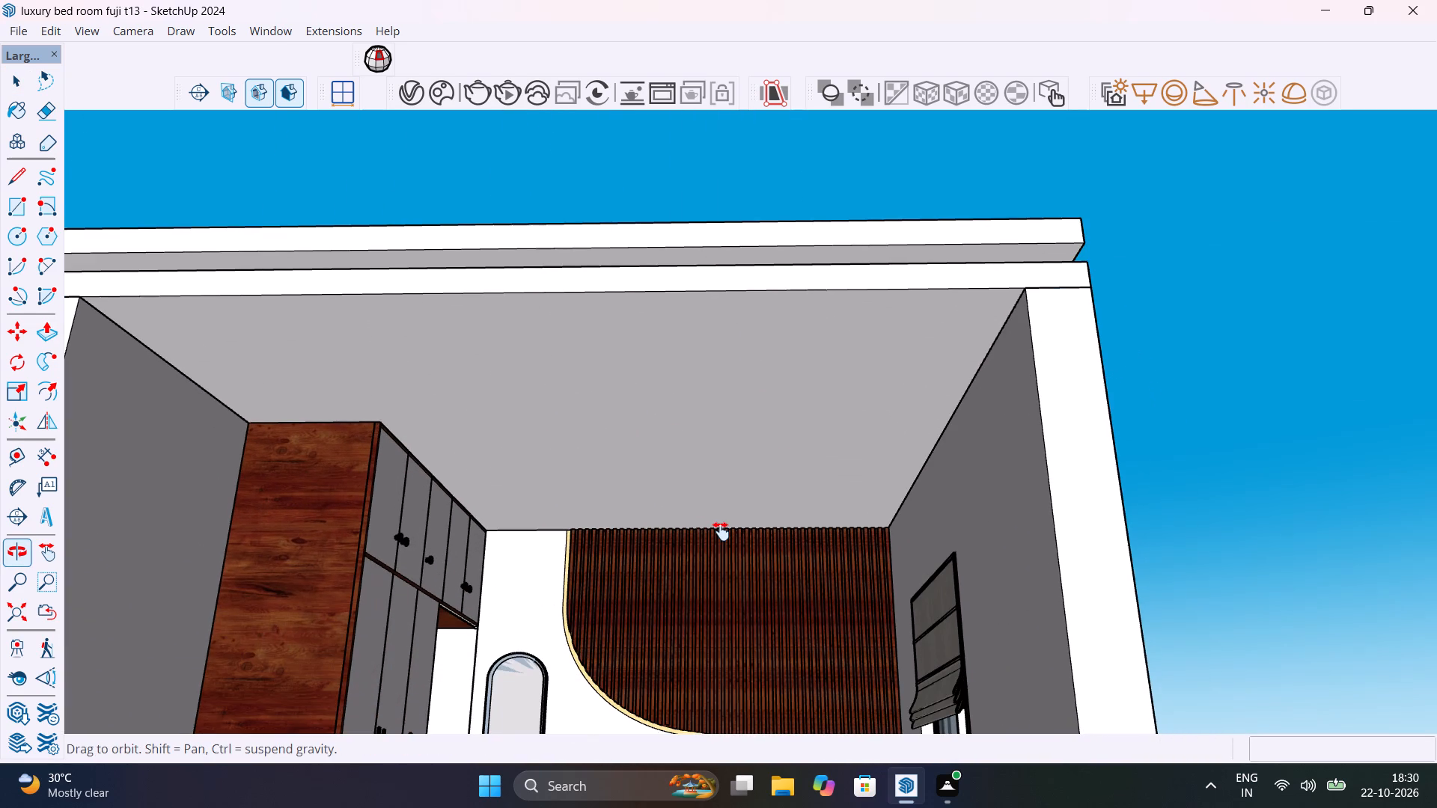
middle_click_drag(721, 531, 689, 546, "shift")
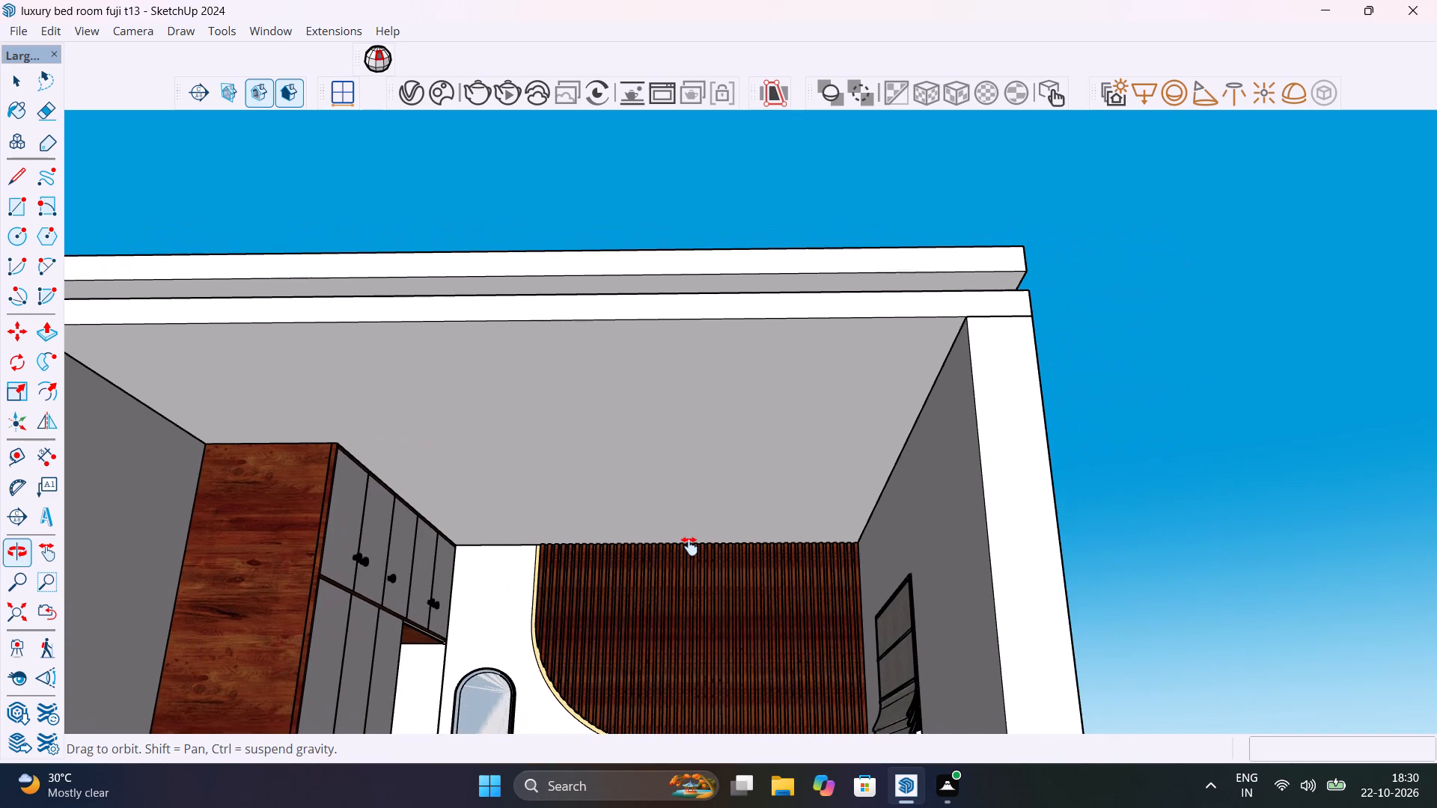
middle_click_drag(689, 546, 728, 556, "shift")
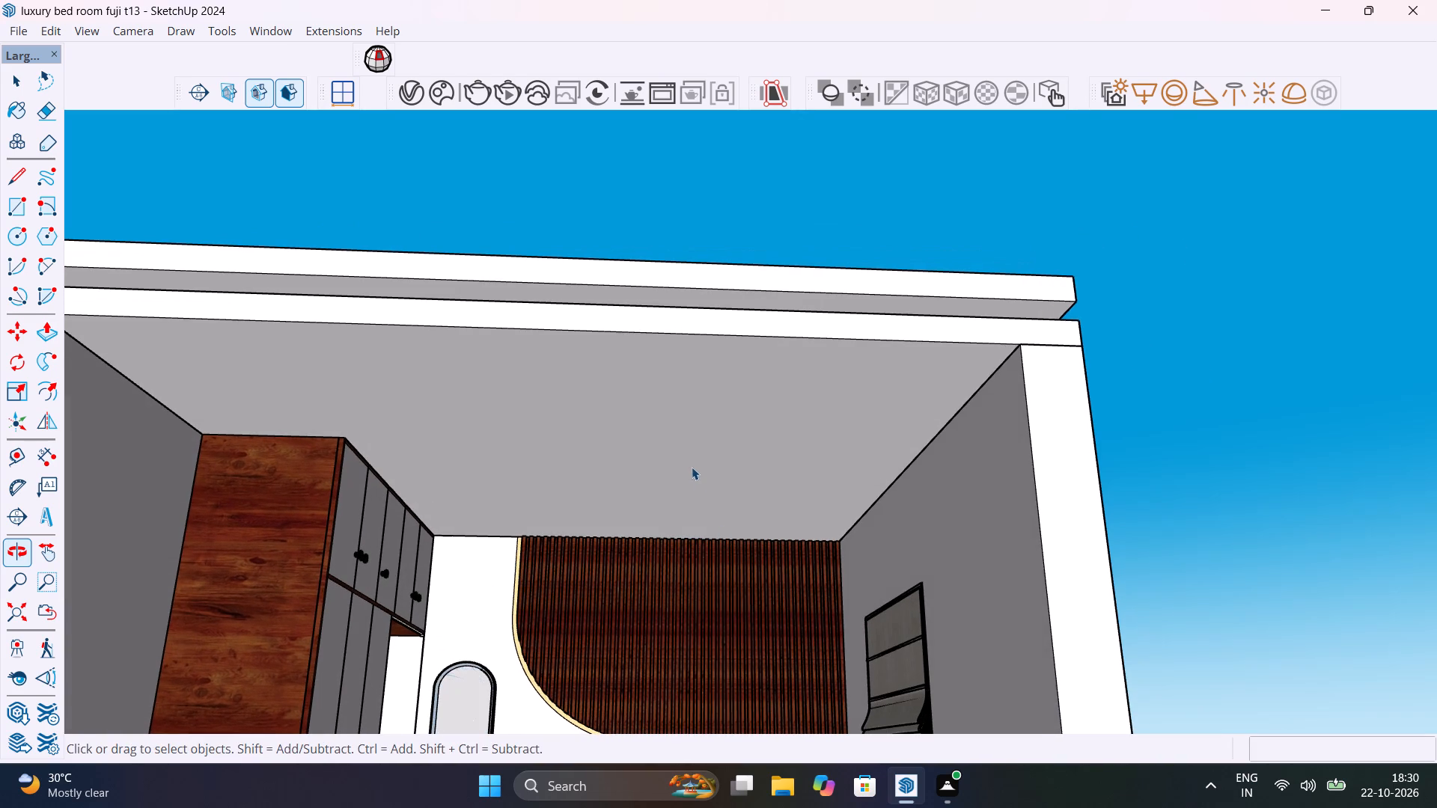
double_click(691, 459)
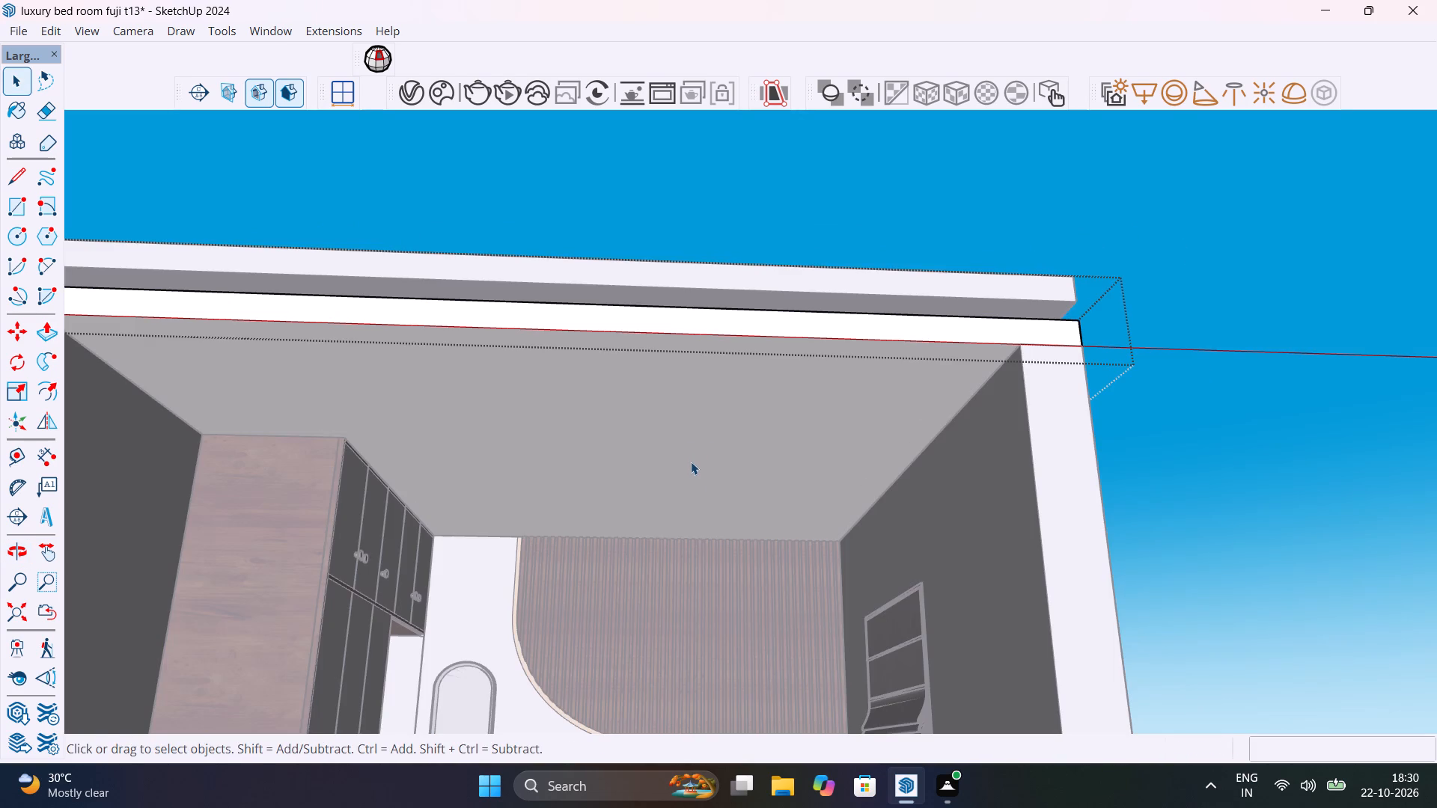
key("r")
left_click(442, 533)
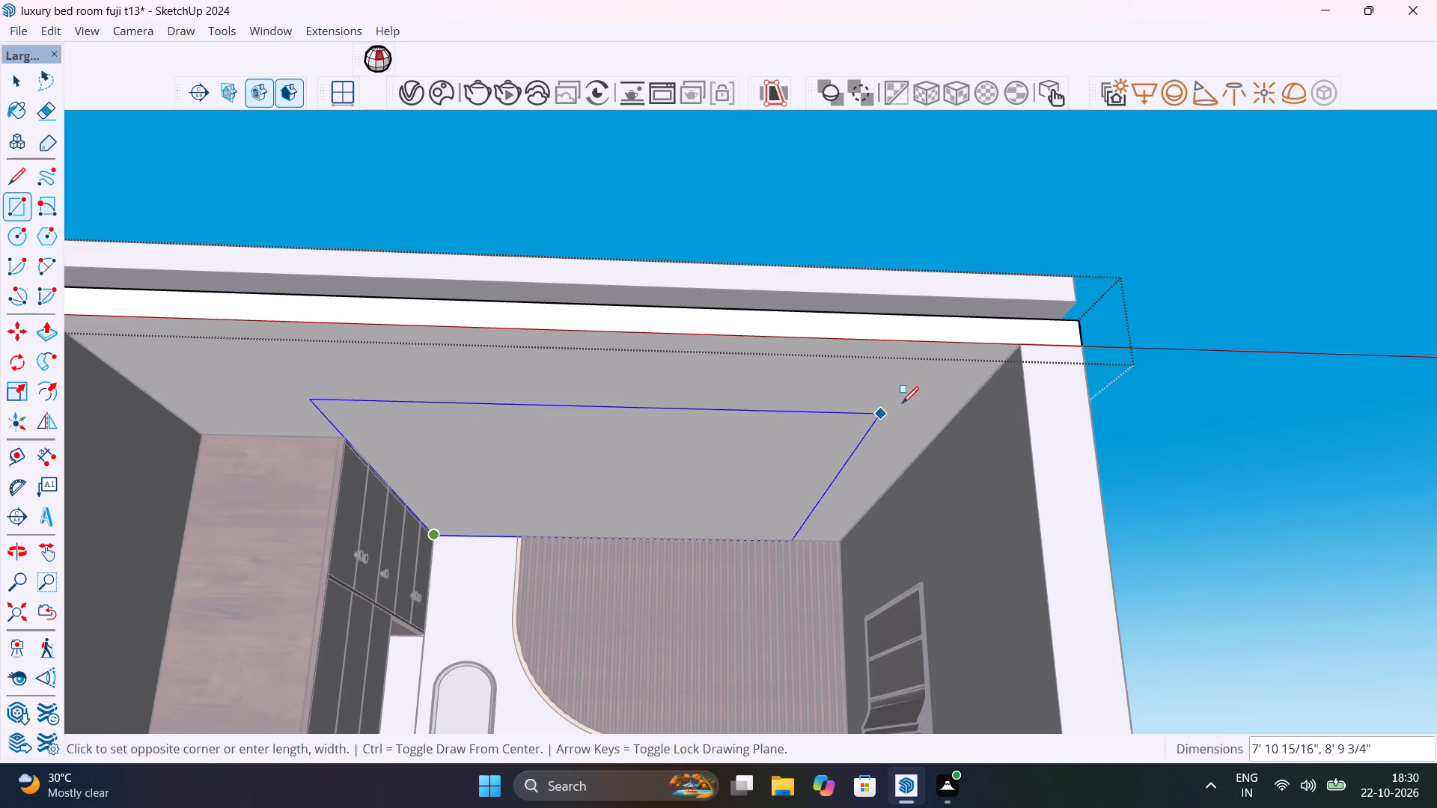
left_click(1013, 355)
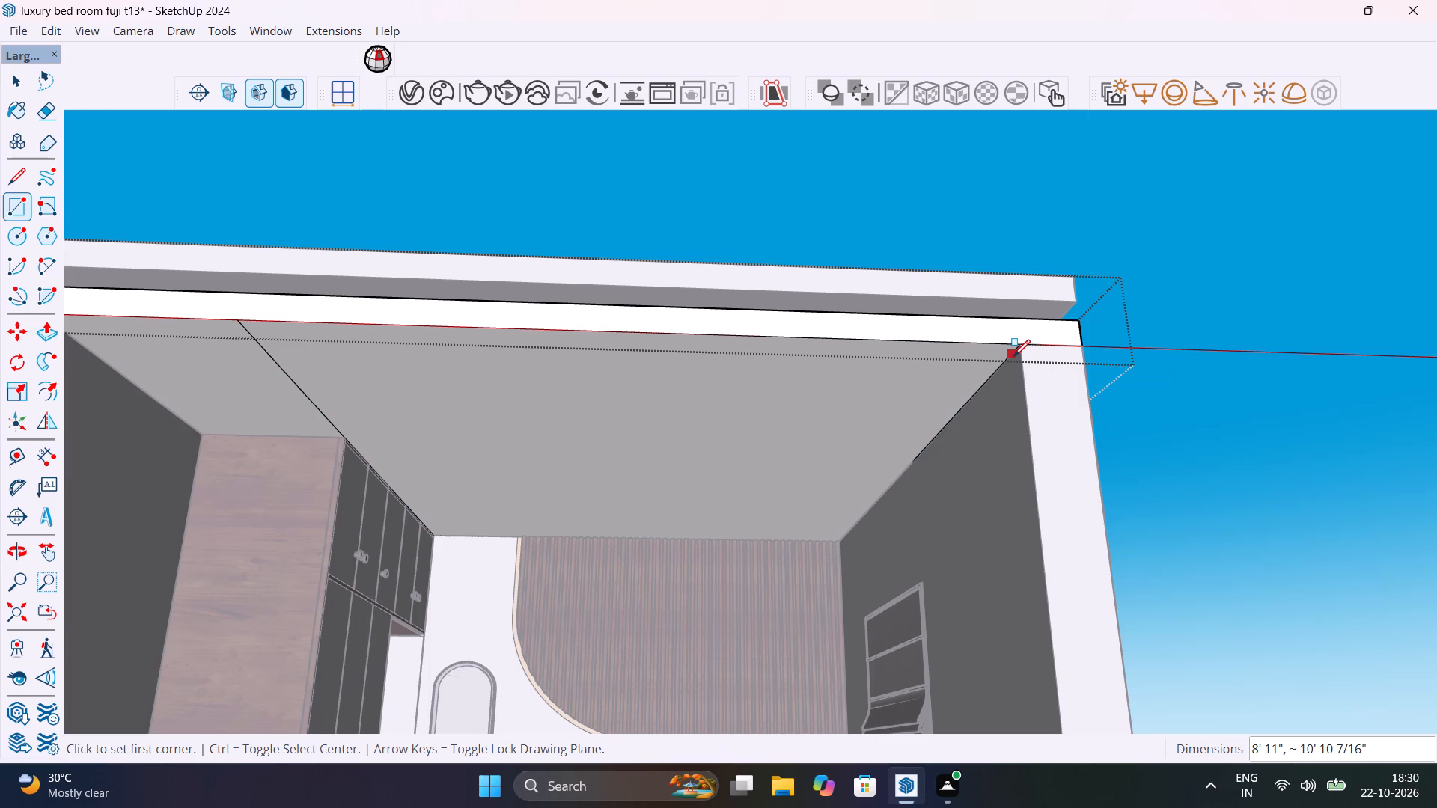
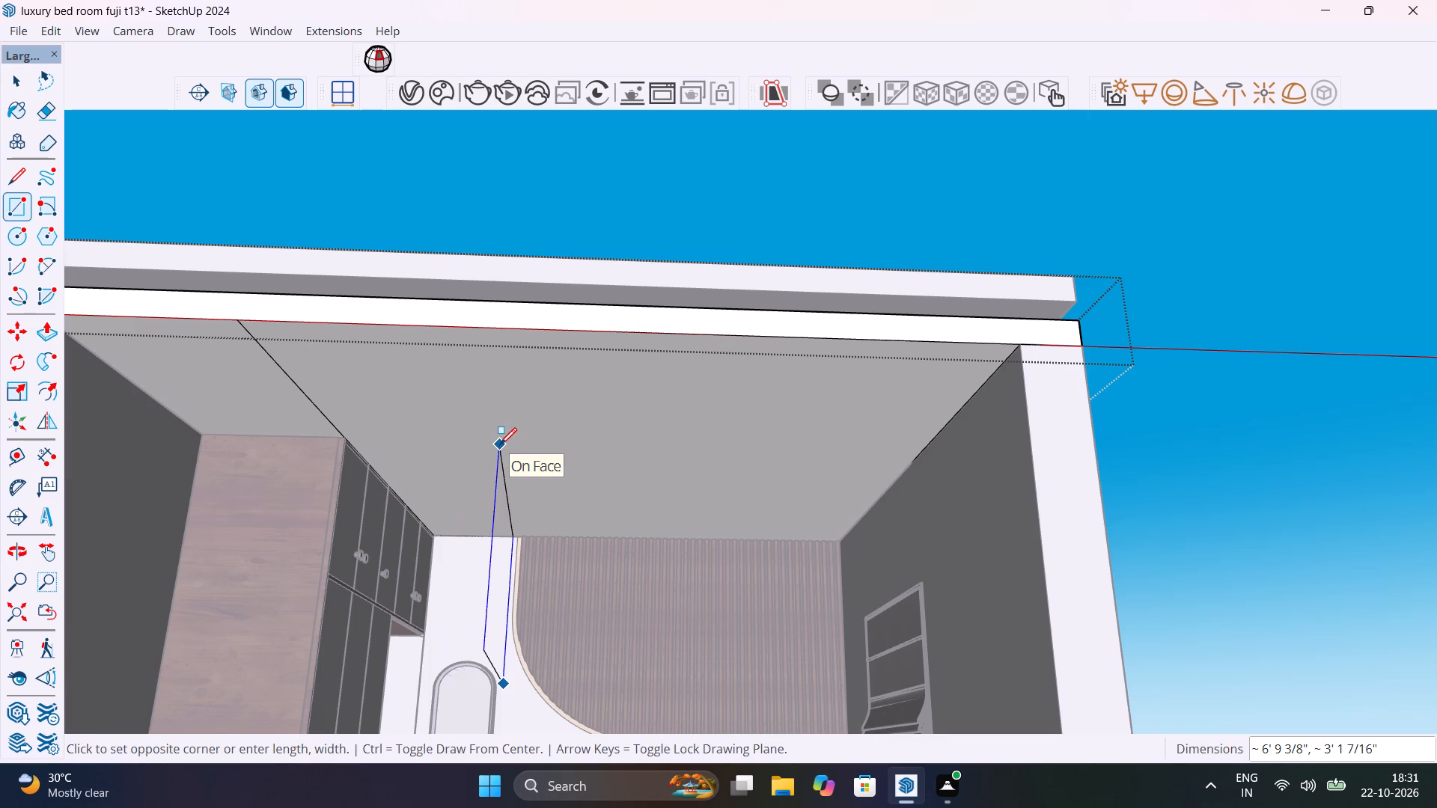
Offset the outline of the ceiling rectangle 1' inward on the lower slab's underside.
key("Escape")
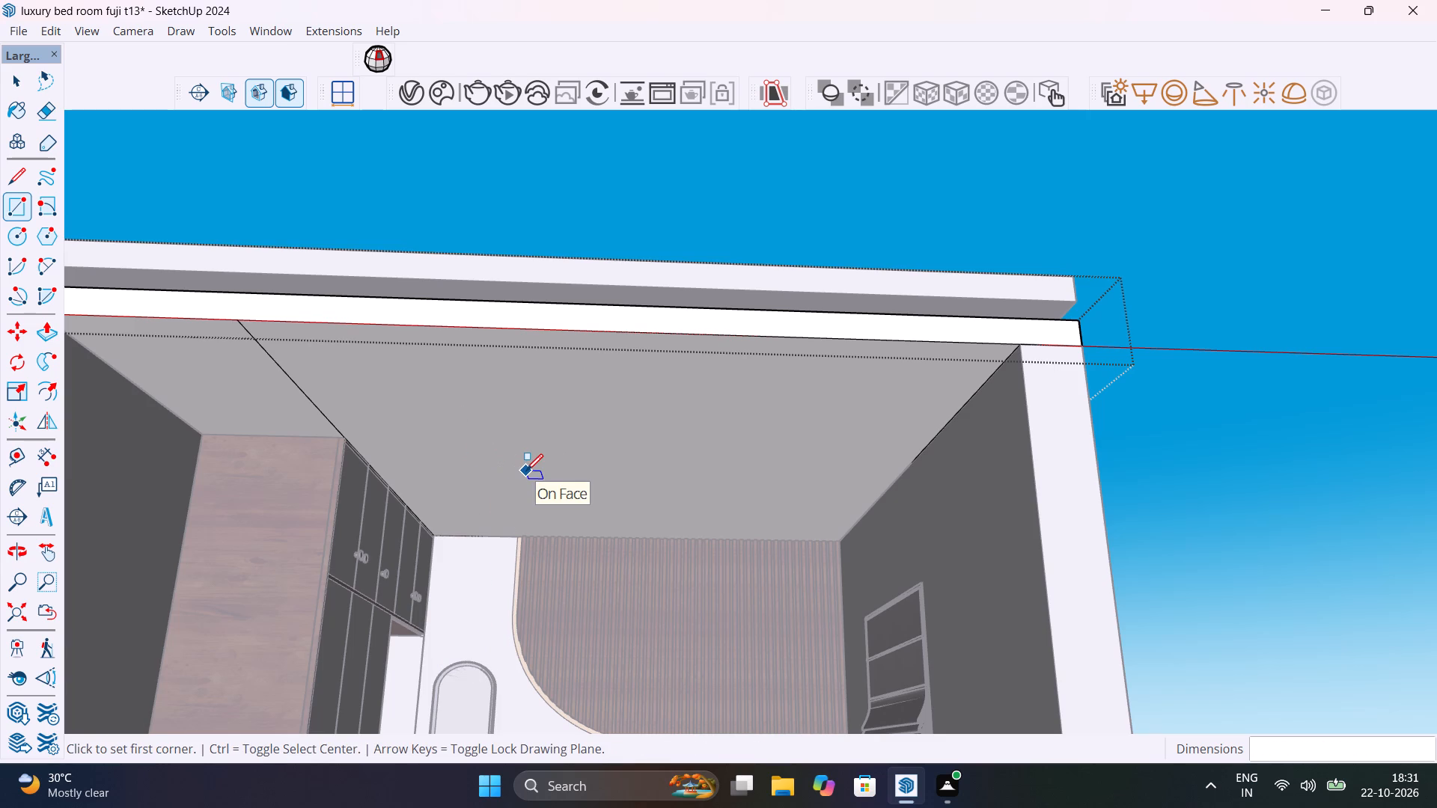
scroll(549, 467, "up", 2)
middle_click_drag(564, 474, 564, 474)
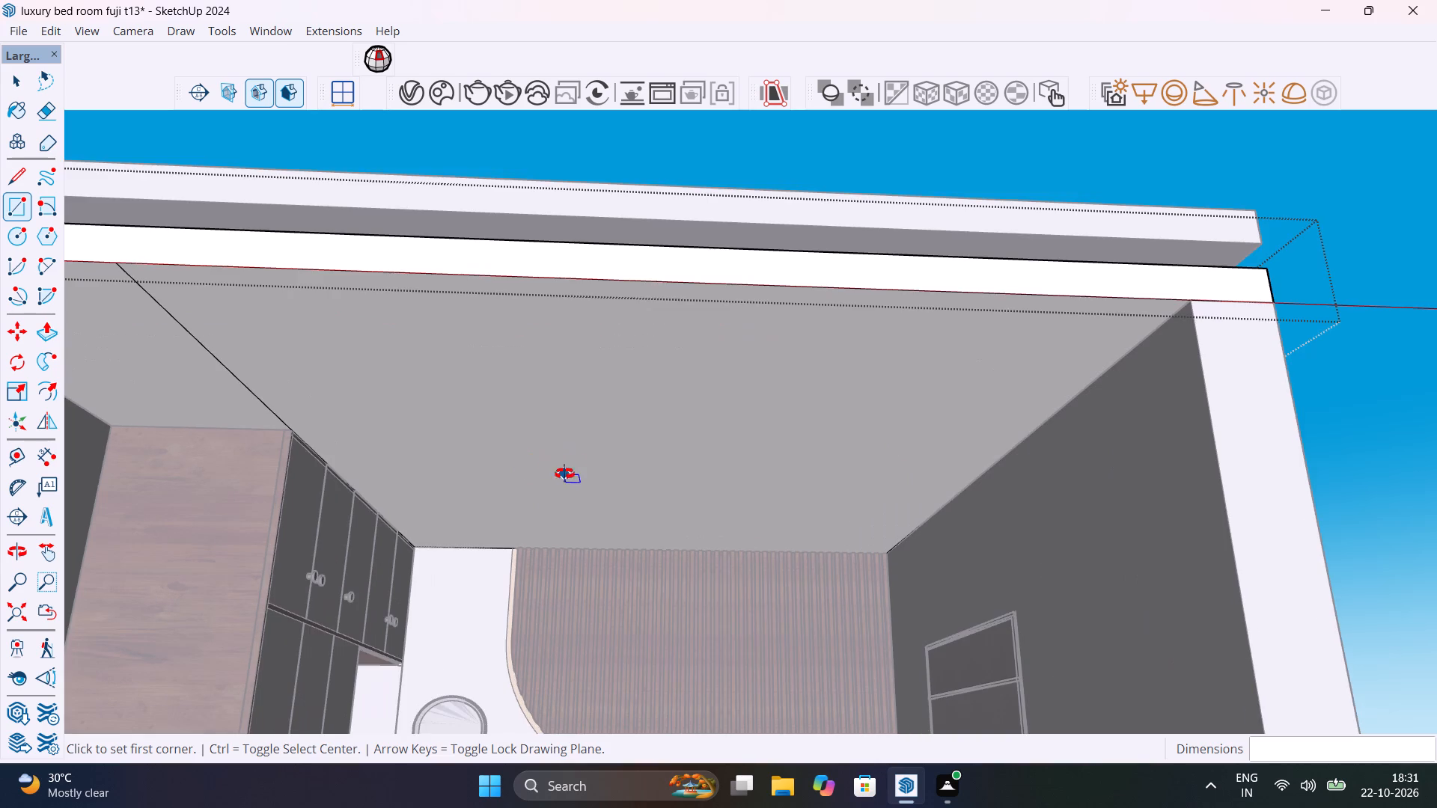
middle_click_drag(564, 474, 584, 459)
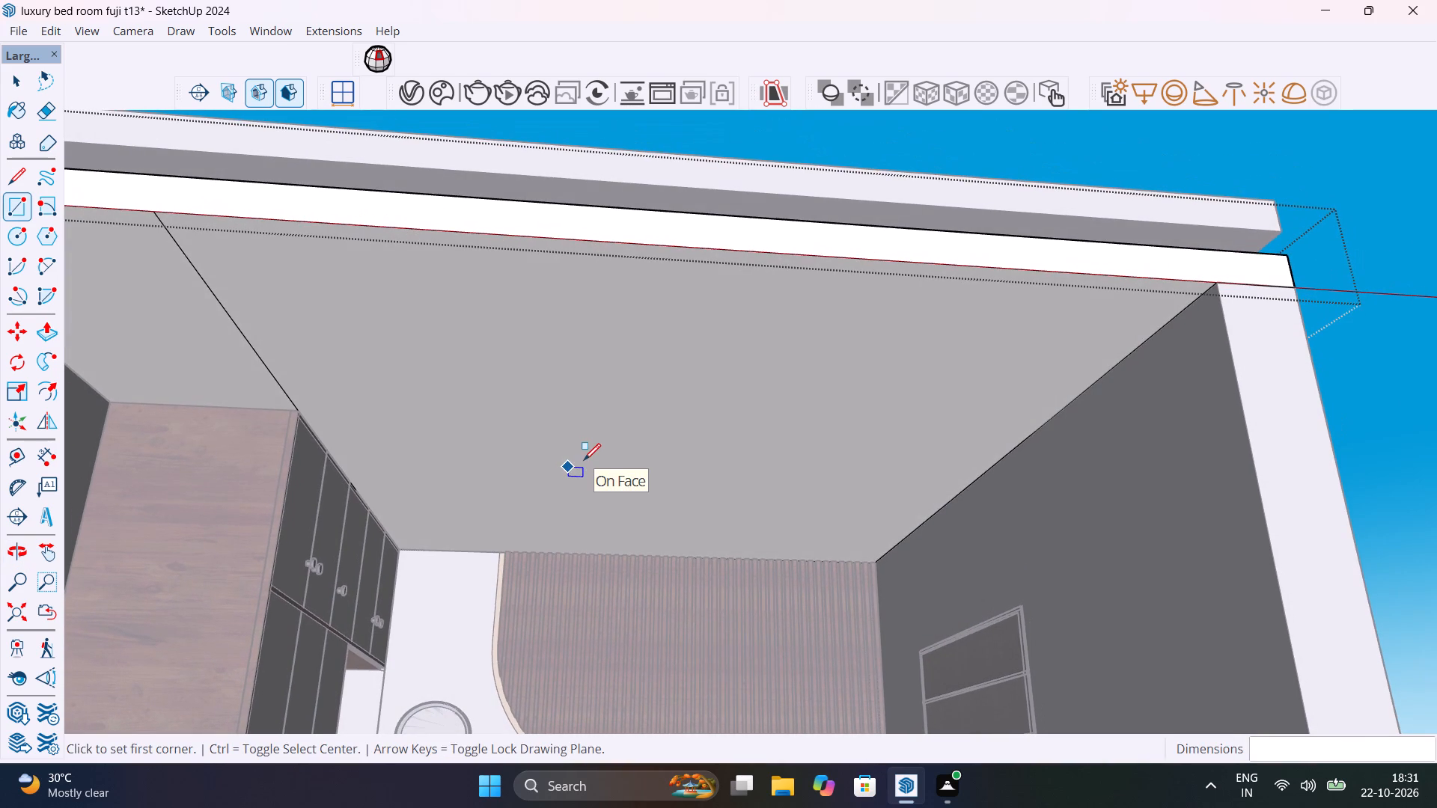
key("f")
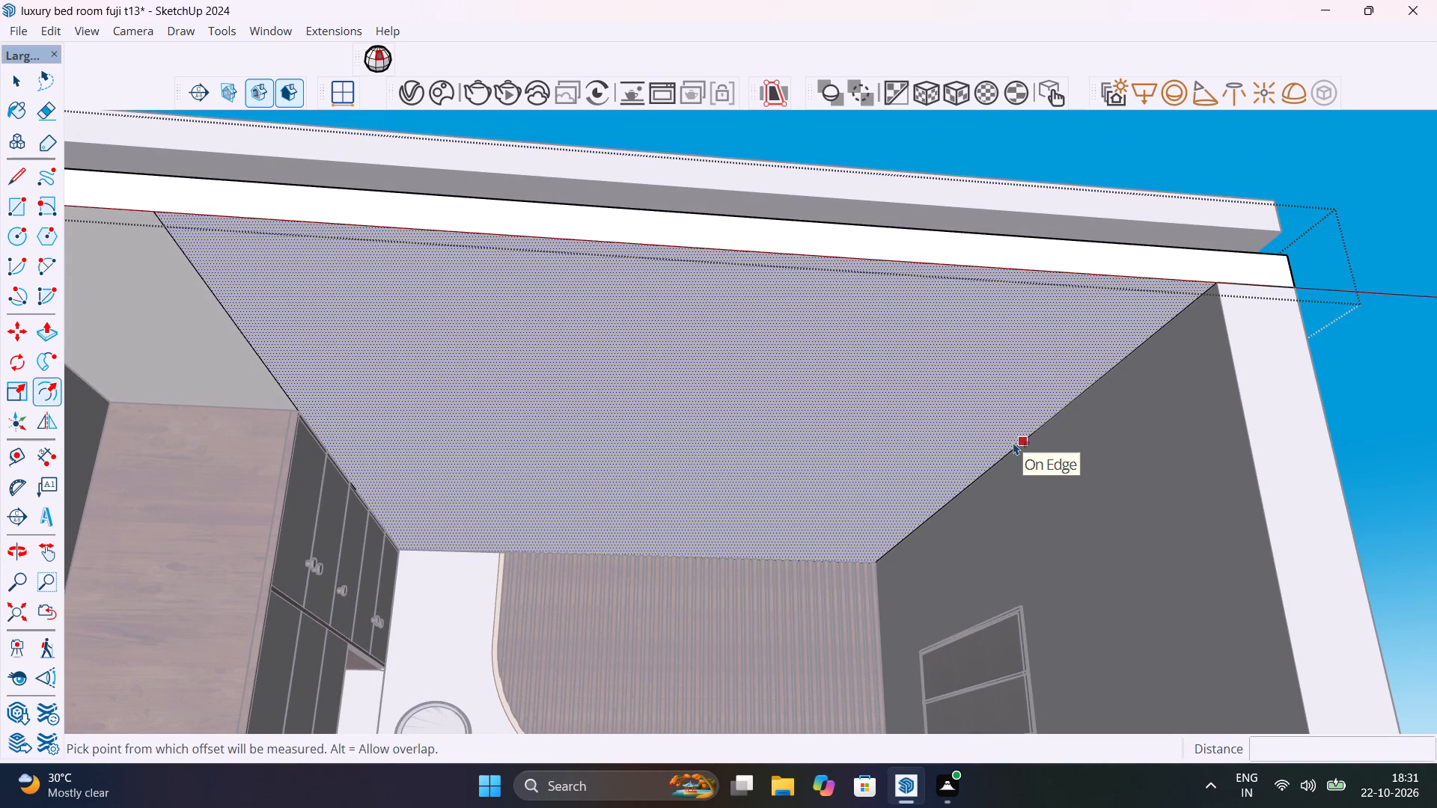
left_click_drag(1013, 441, 972, 435)
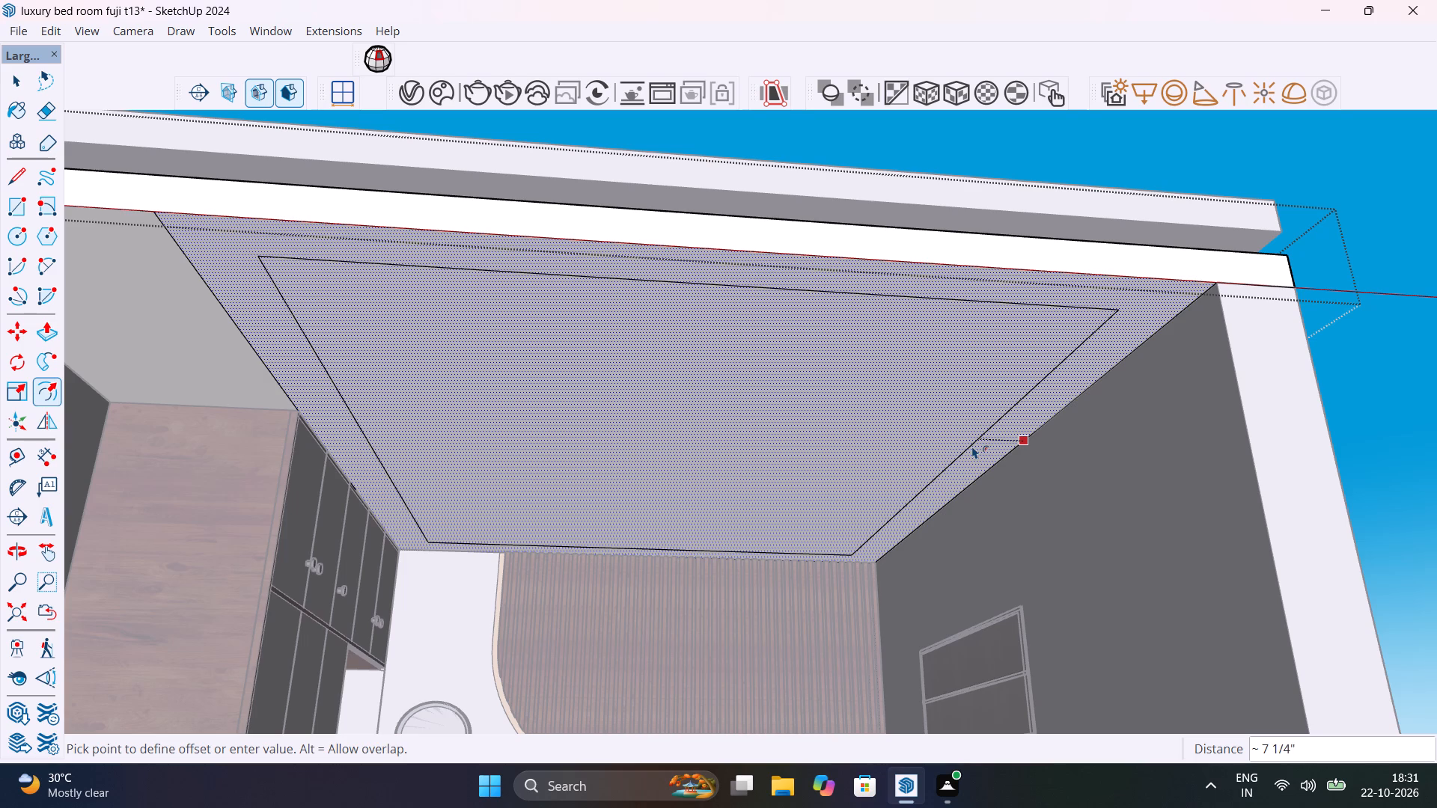
type("2'")
key("Return")
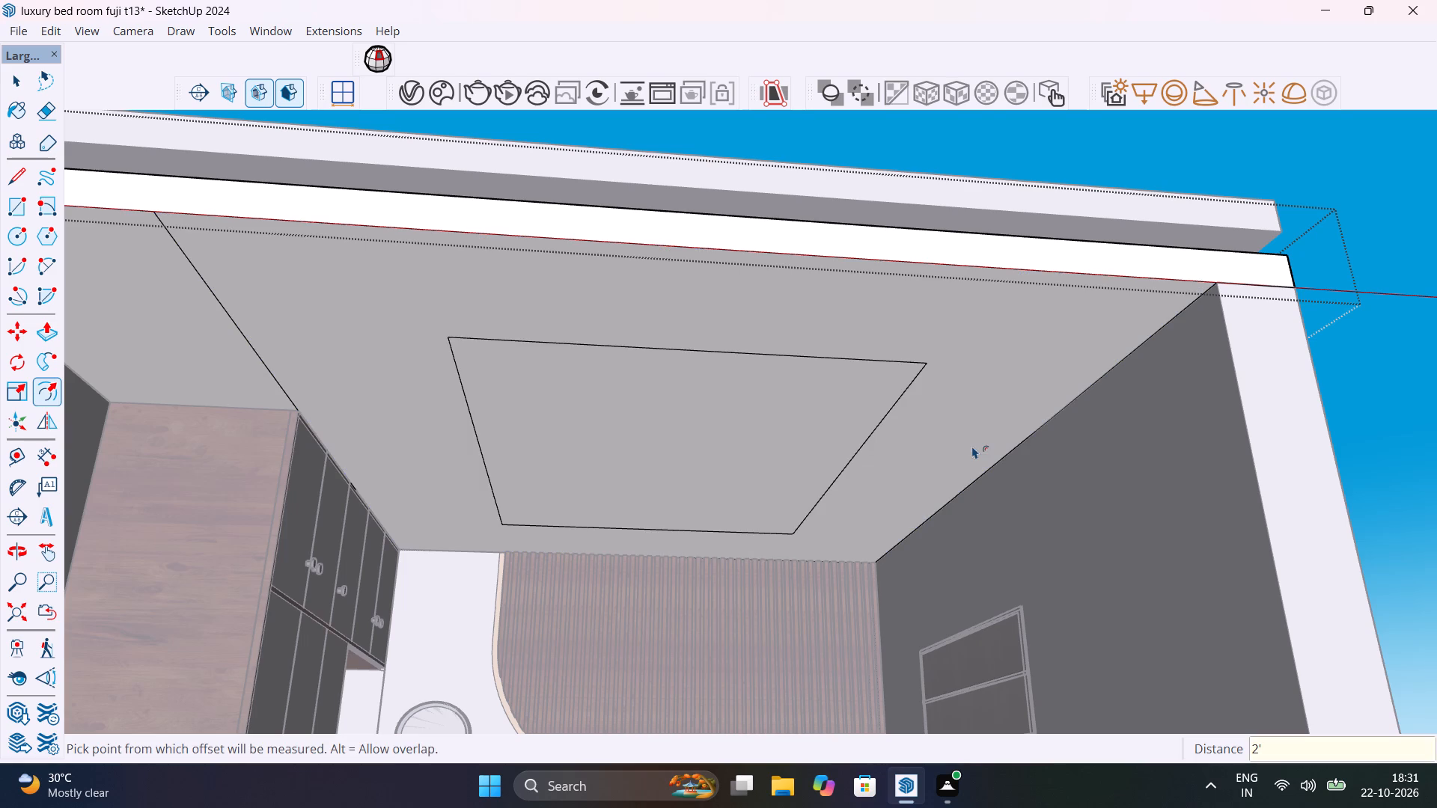
type("1'")
key("Return")
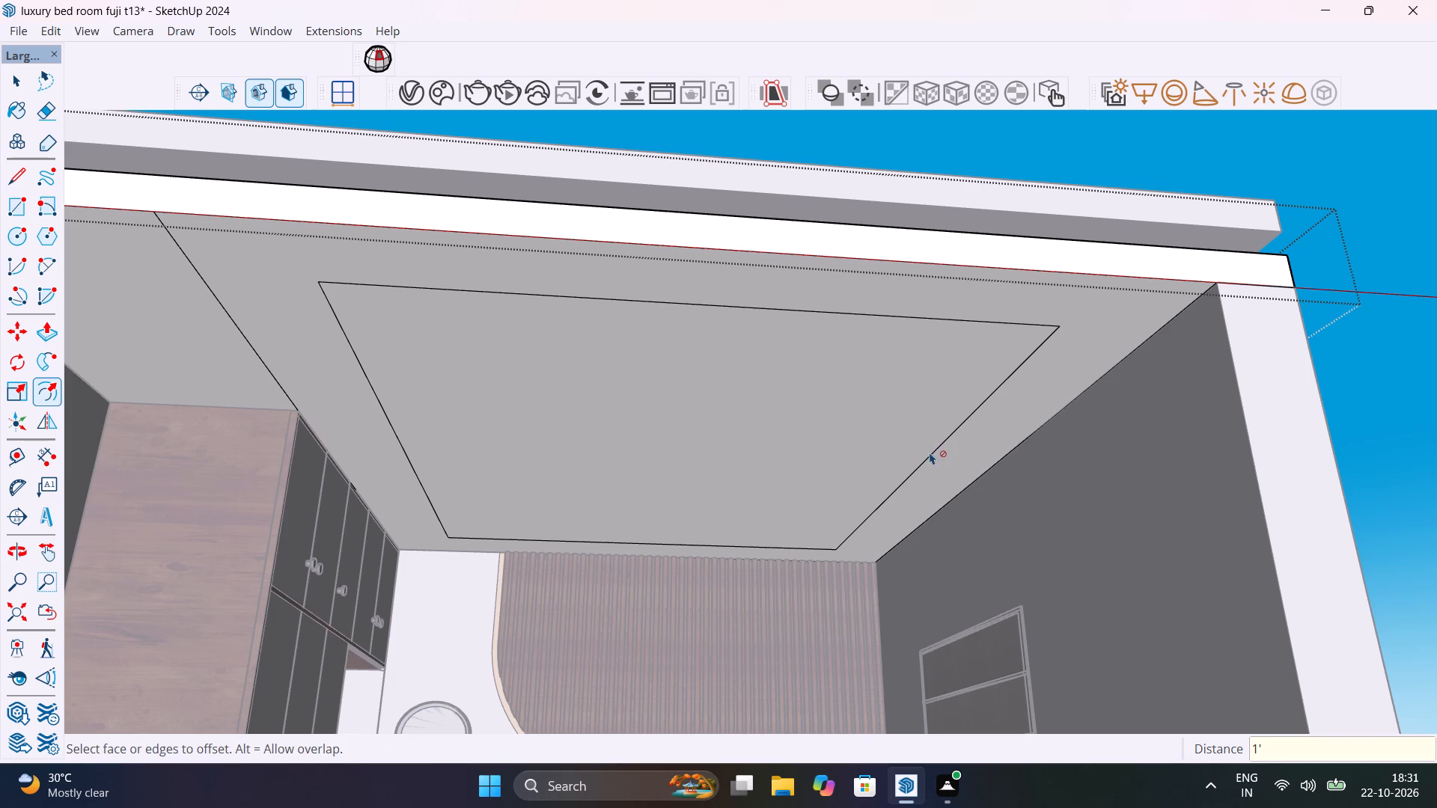
Offset the inner ceiling rectangle another 1' inward to form a band around a centre panel.
left_click_drag(898, 454, 852, 453)
type("1'")
key("Return")
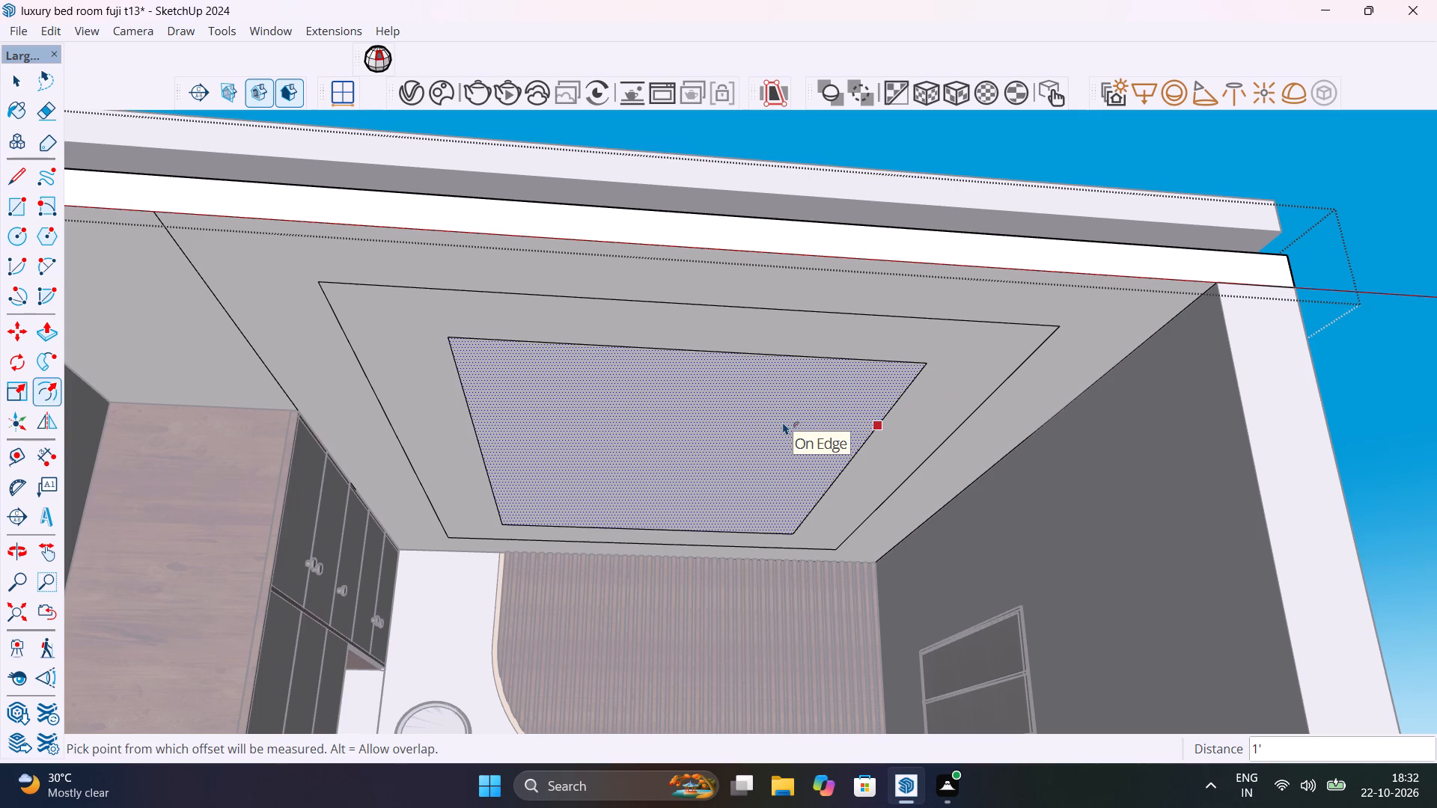
key("space")
key("space")
Push the band between the two inner rectangles 4" up through the slab, cutting an open gap around the centre panel.
key("p")
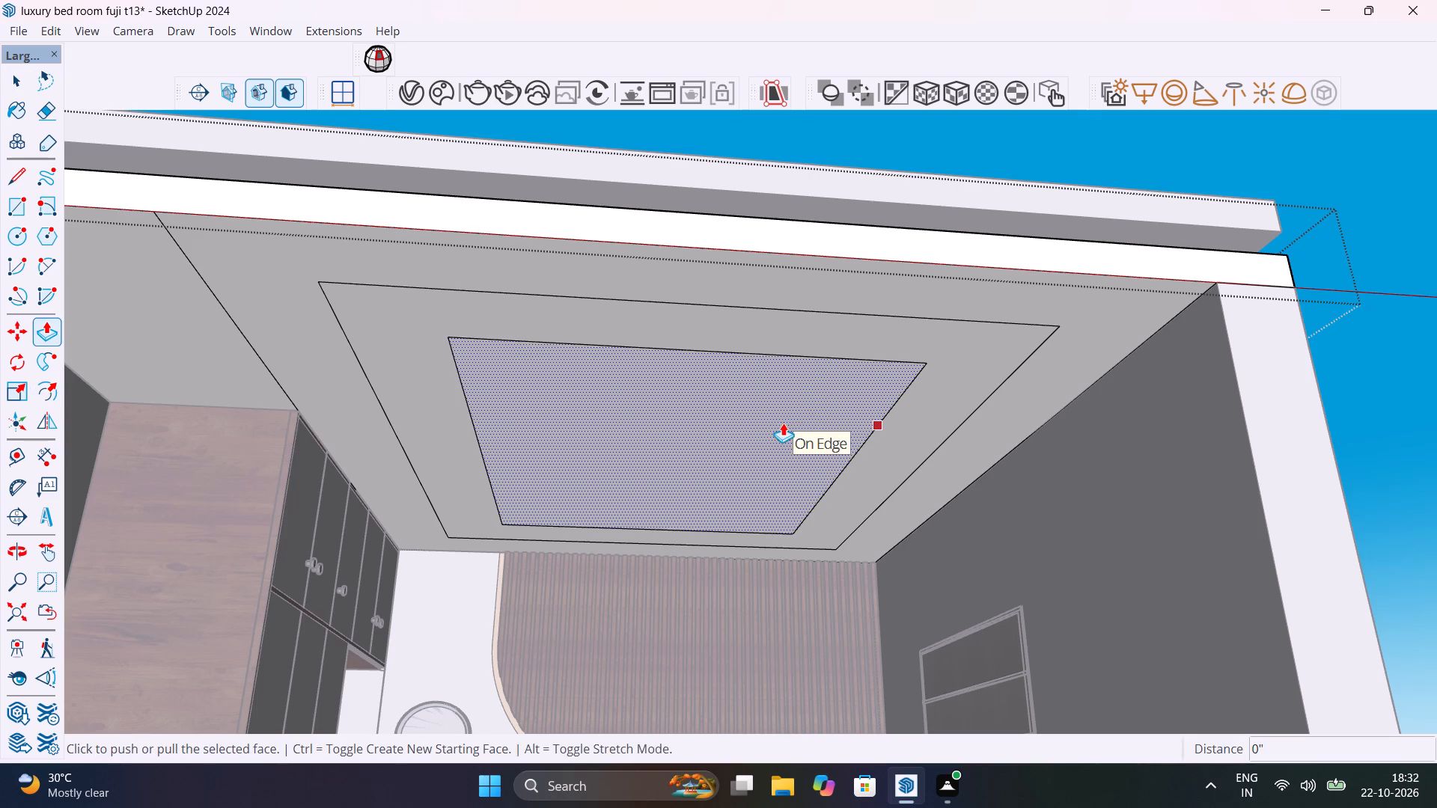
key("space")
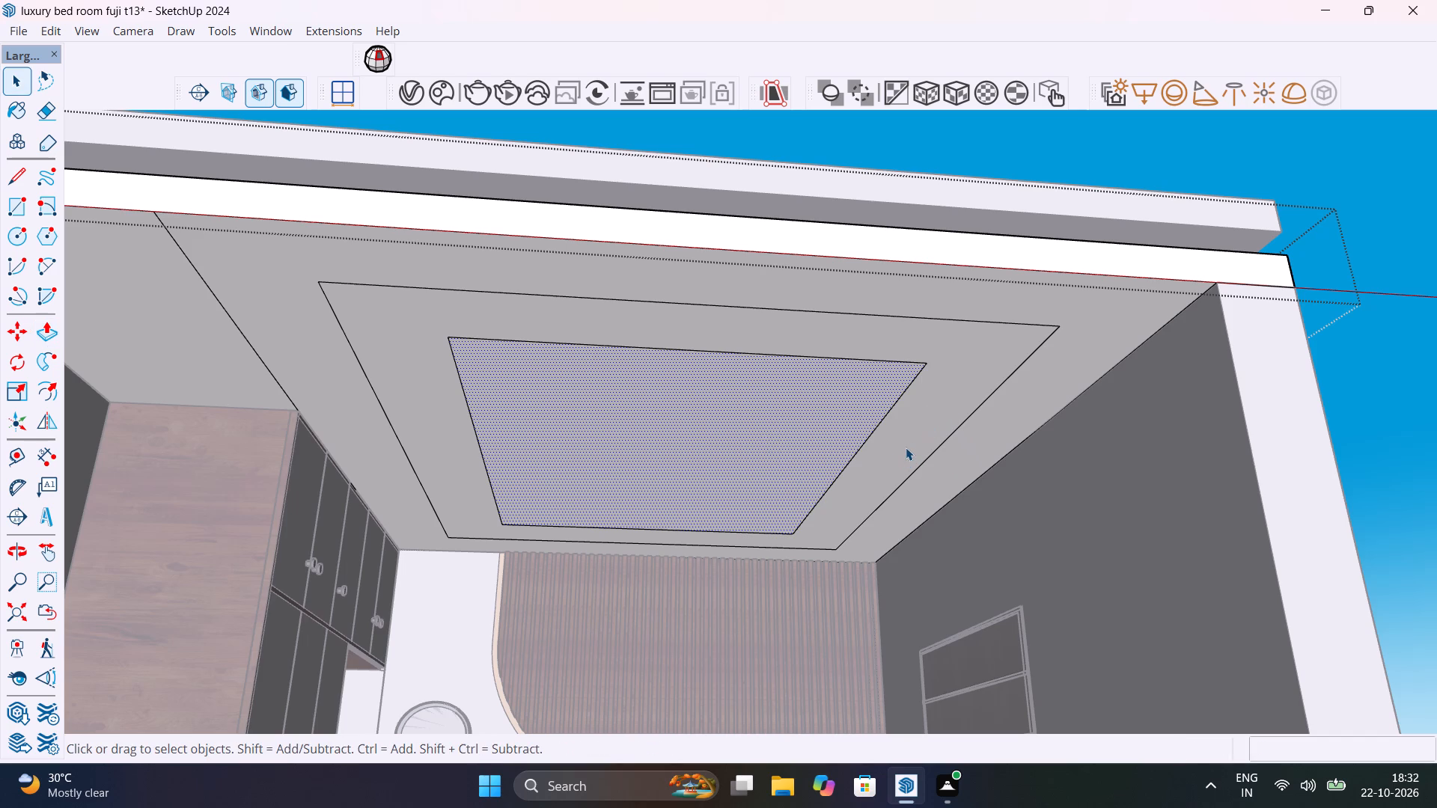
key("Escape")
double_click(906, 447)
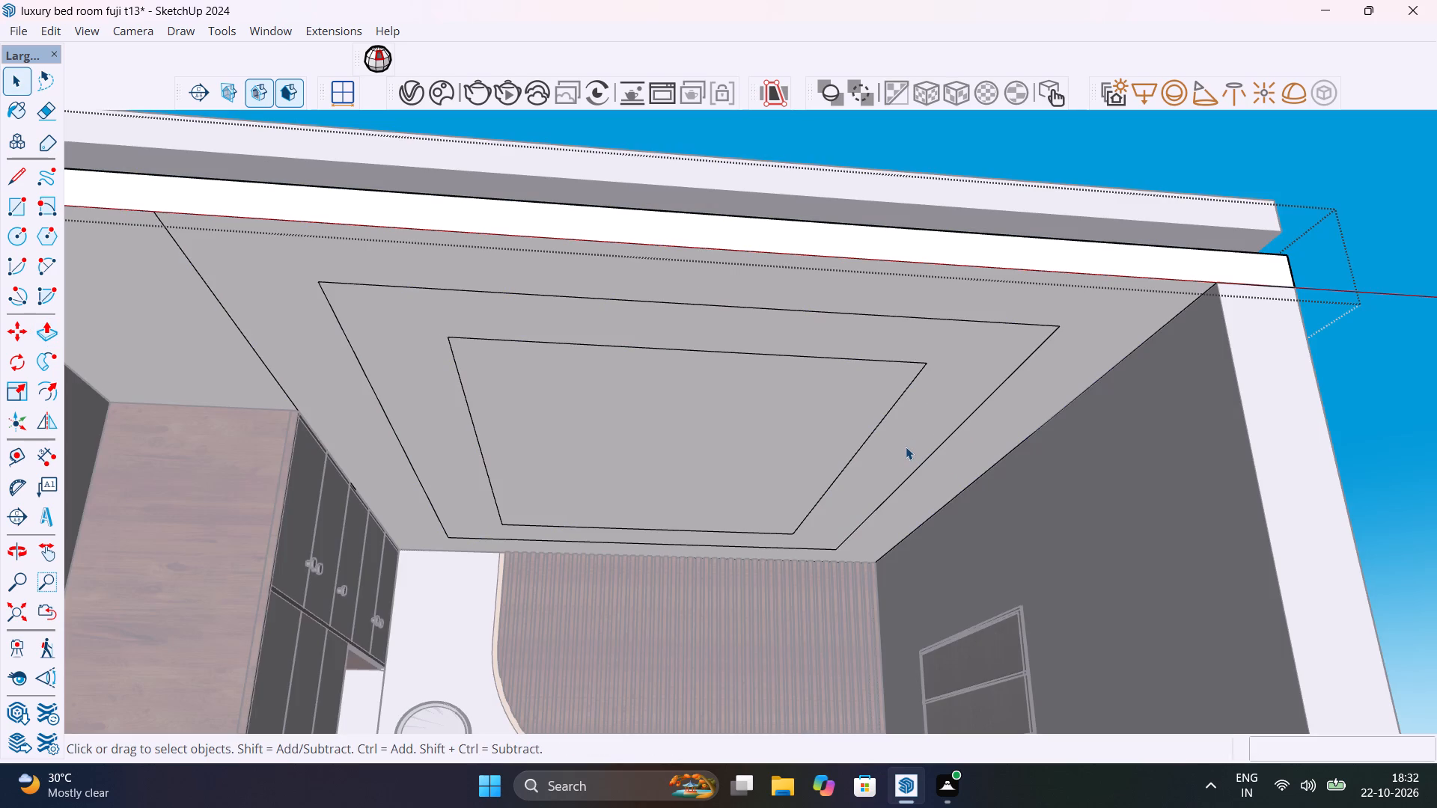
key("p")
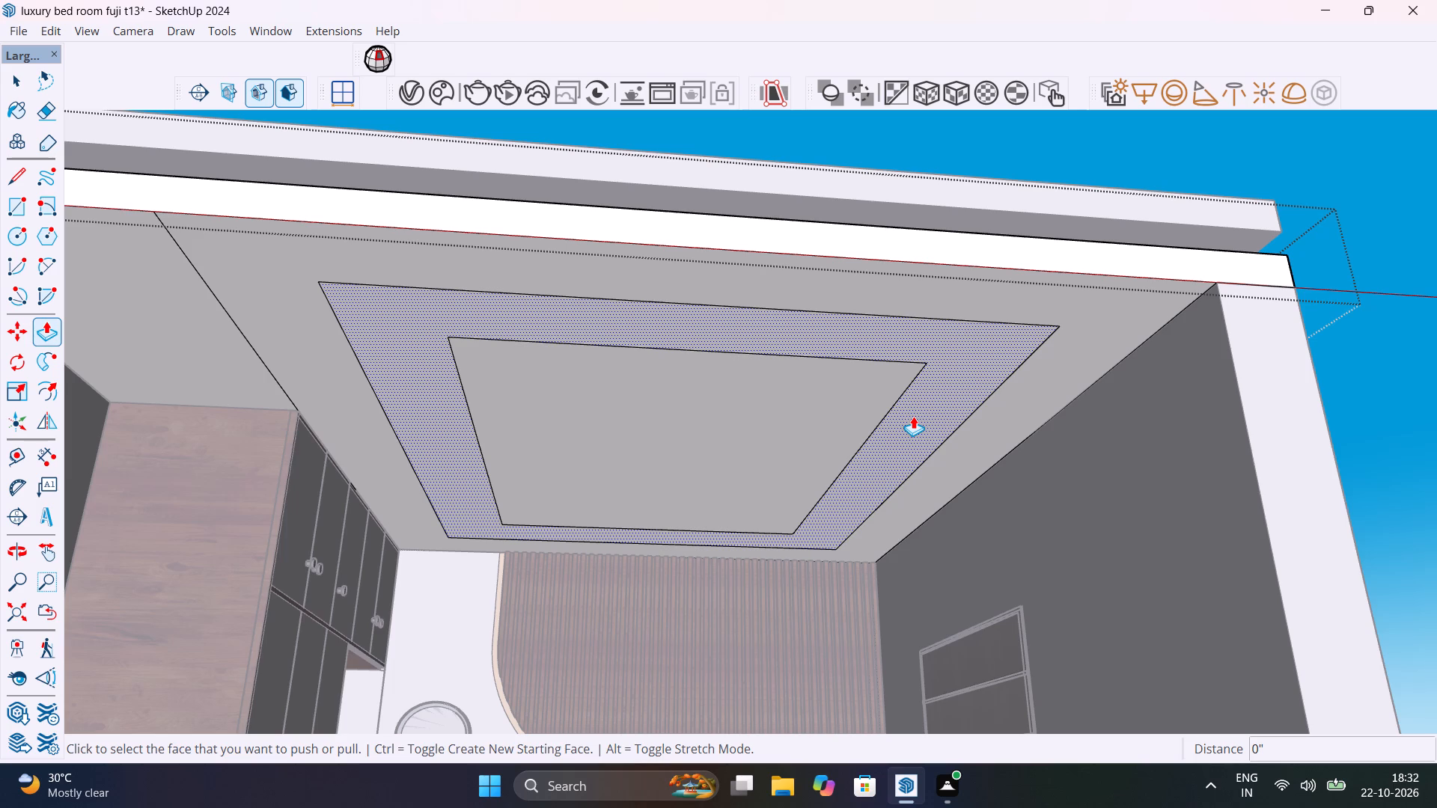
left_click(919, 423)
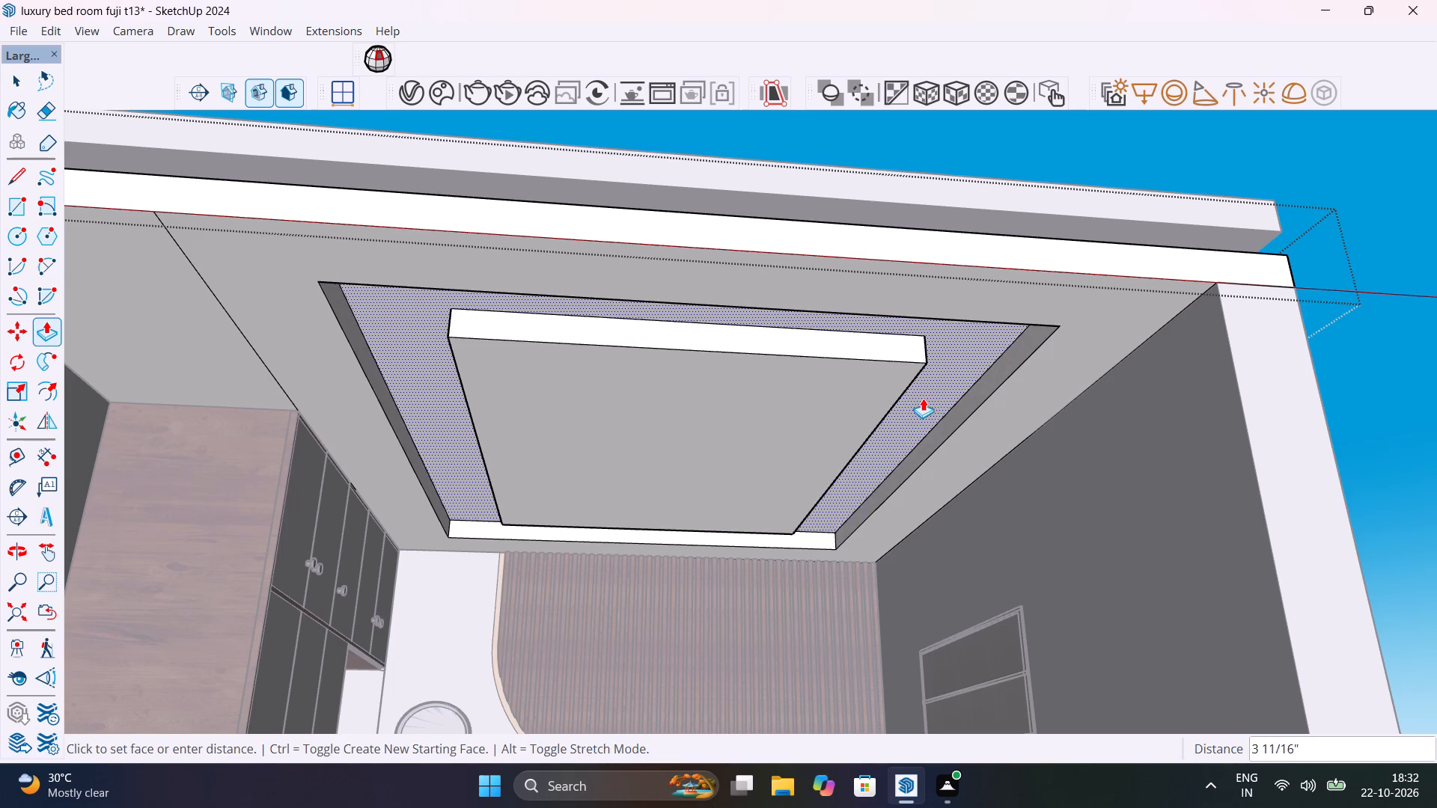
left_click(944, 361)
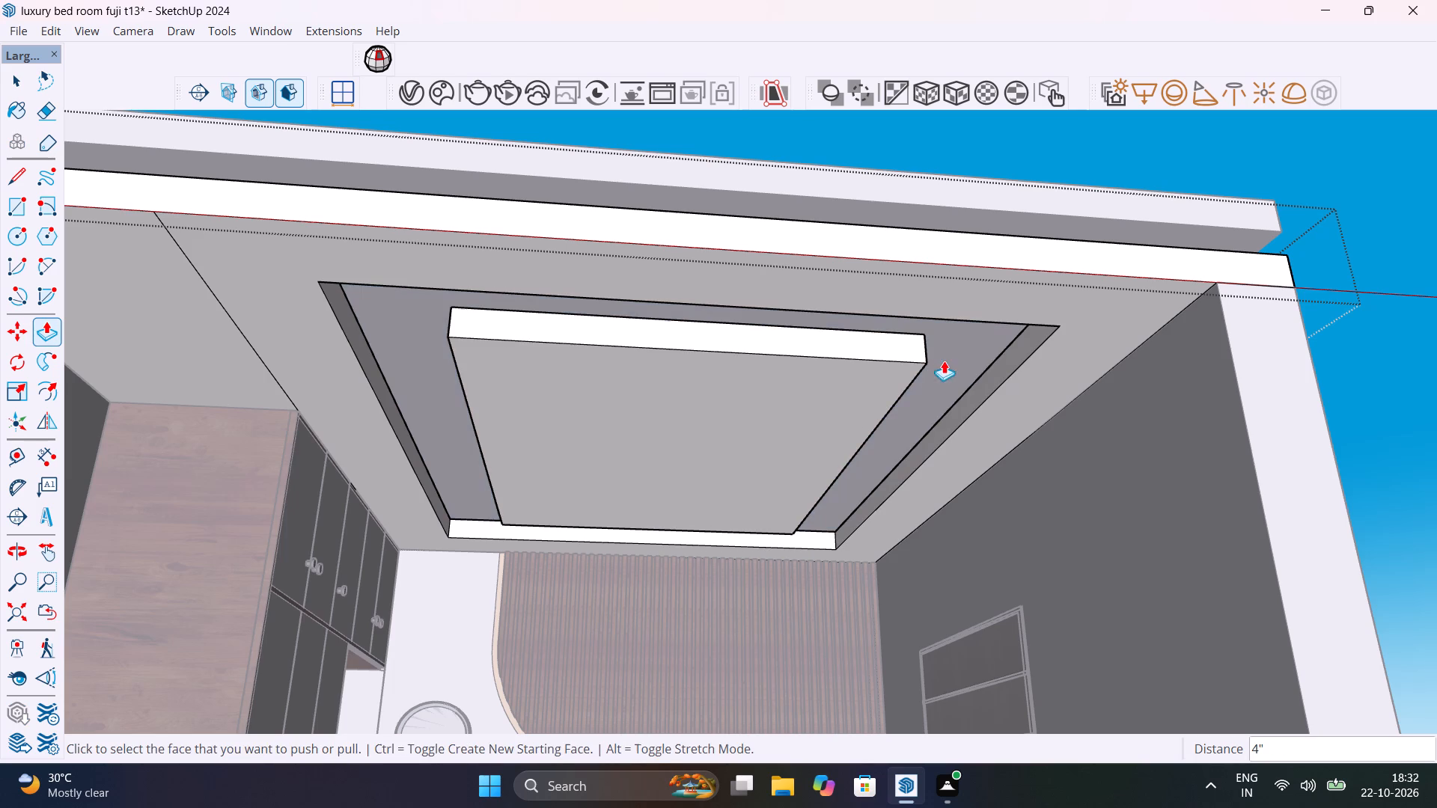
scroll(900, 440, "up", 1)
middle_click_drag(900, 438, 902, 584)
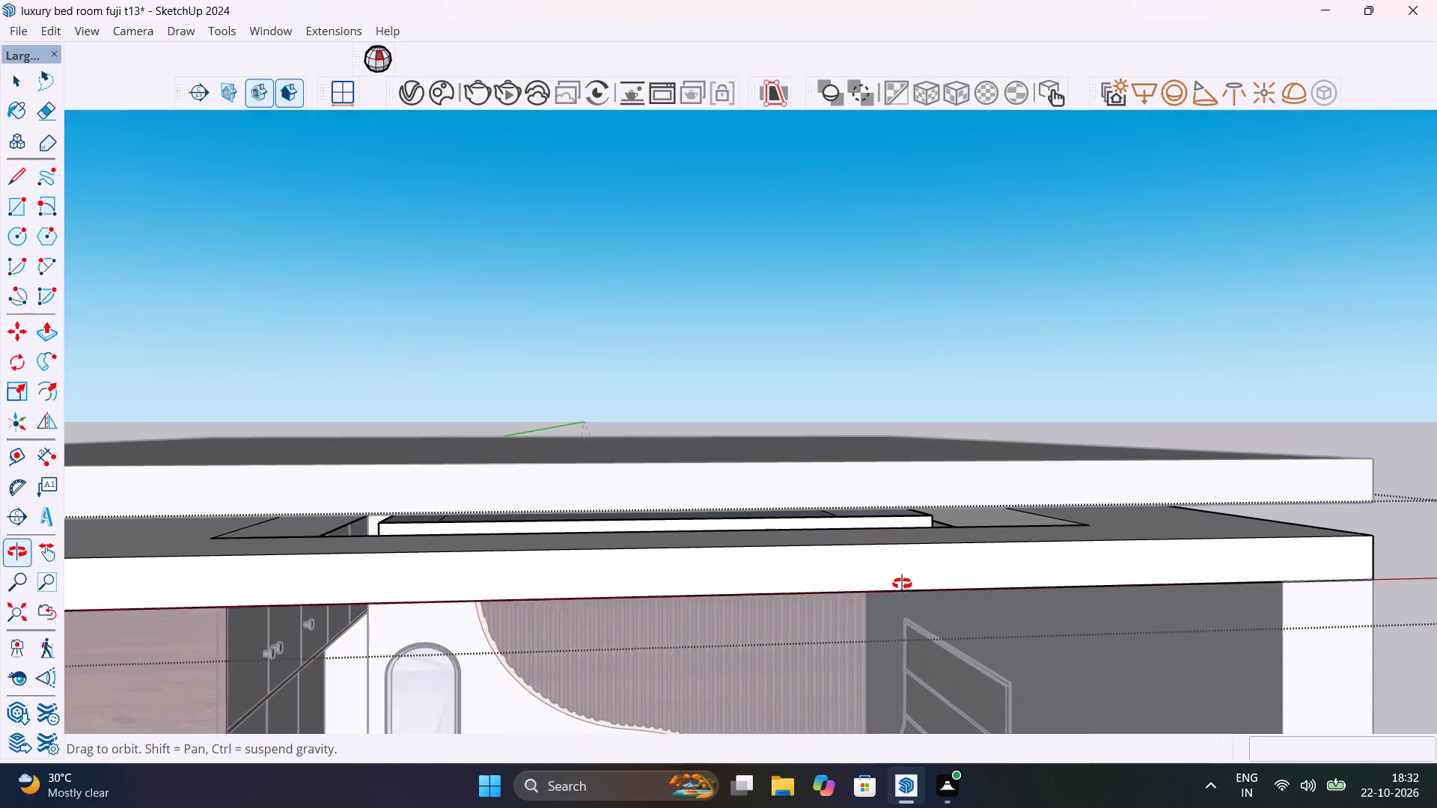
middle_click_drag(902, 584, 891, 468)
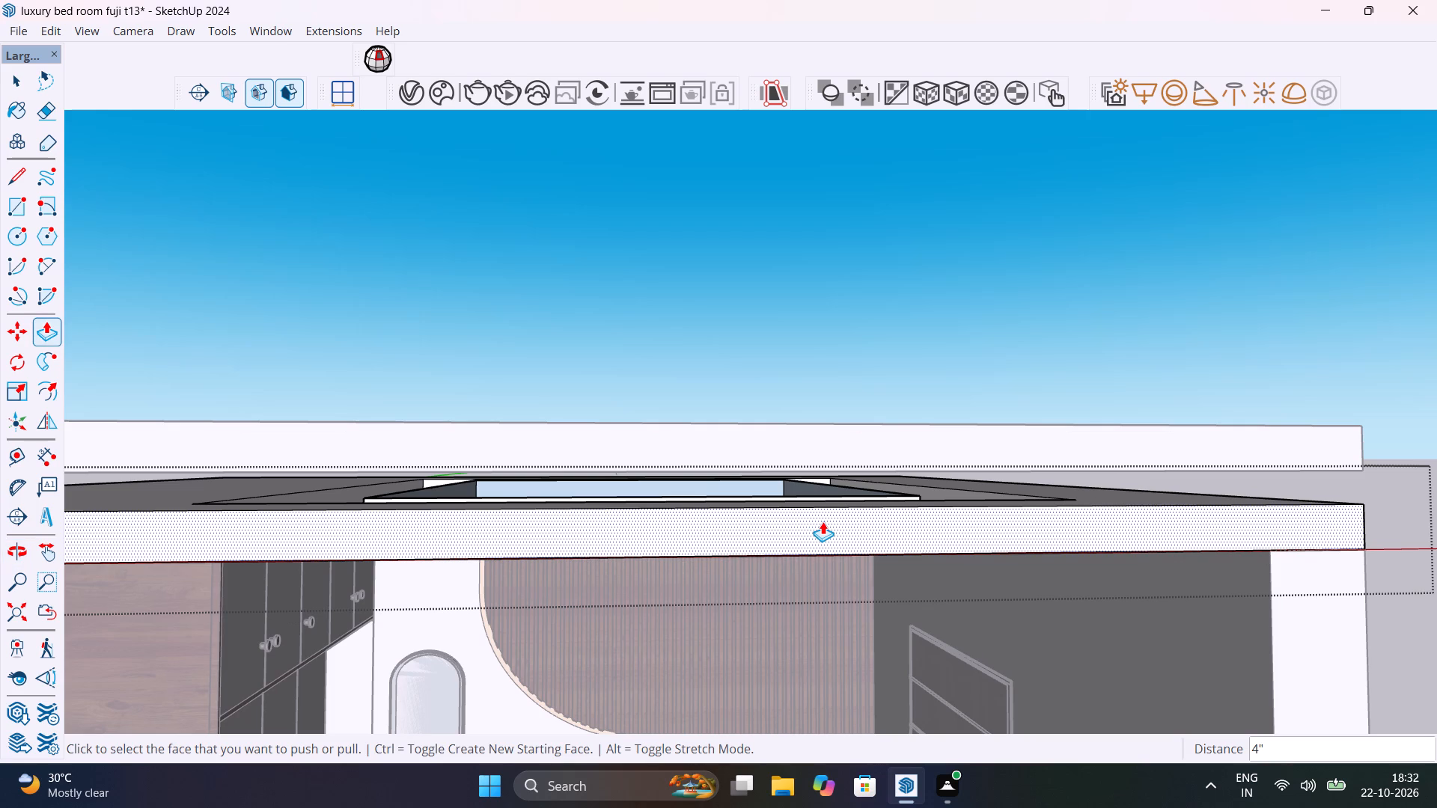
middle_click_drag(822, 524, 814, 432)
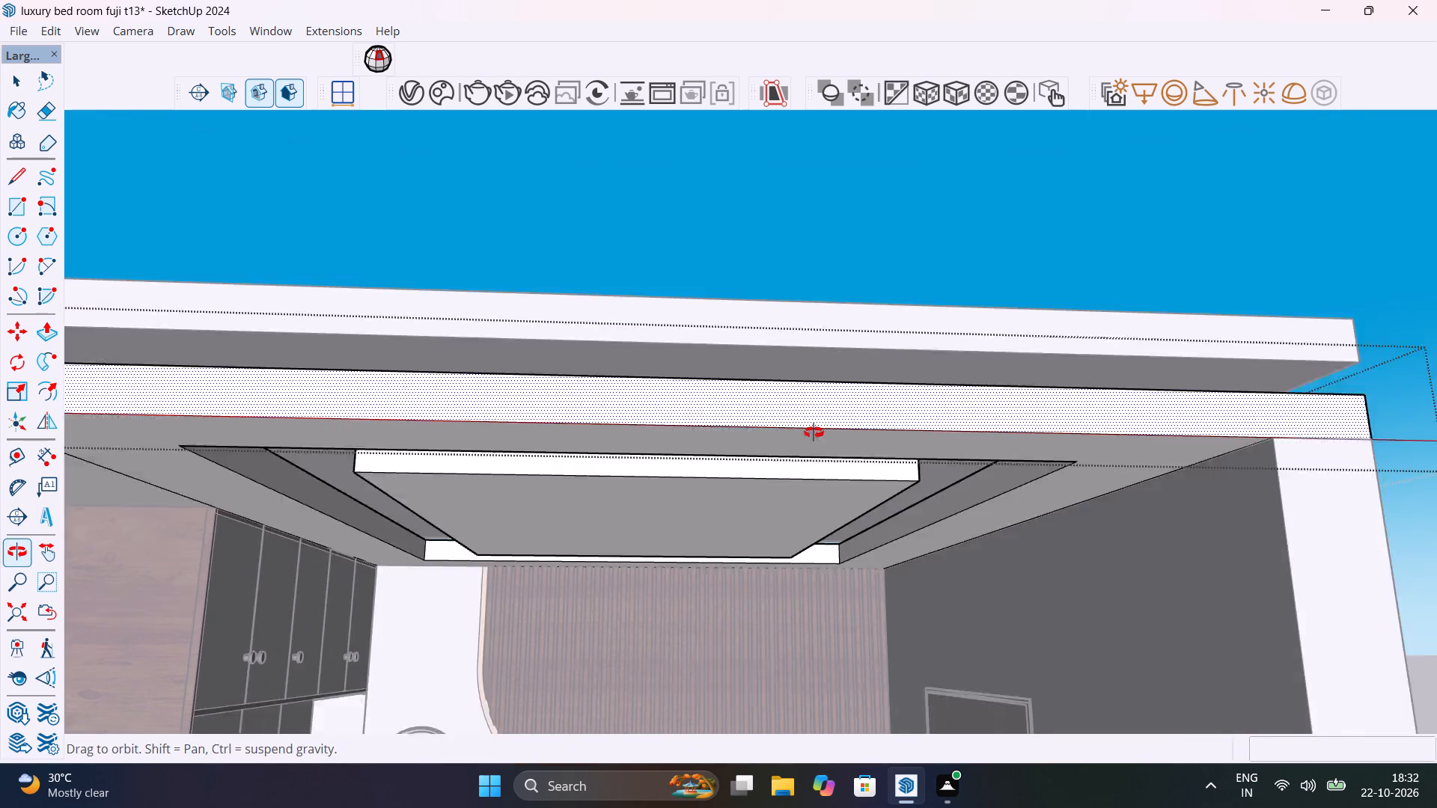
middle_click_drag(814, 432, 814, 397)
key("space")
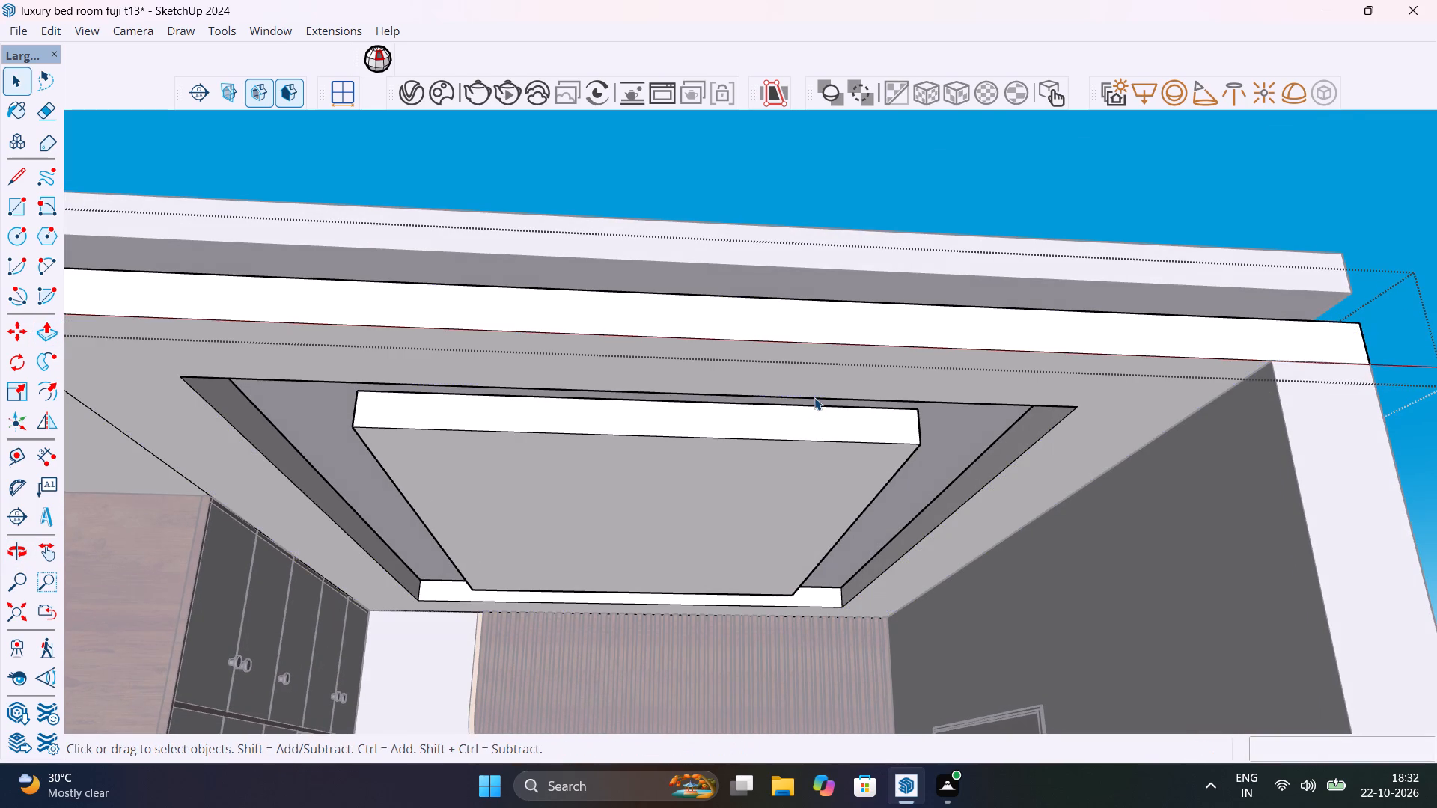
Save the bedroom model.
key("ctrl+s")
Leave the lower slab's group and hide the copied ceiling slab above it.
middle_click_drag(899, 334, 868, 557)
left_click(872, 551)
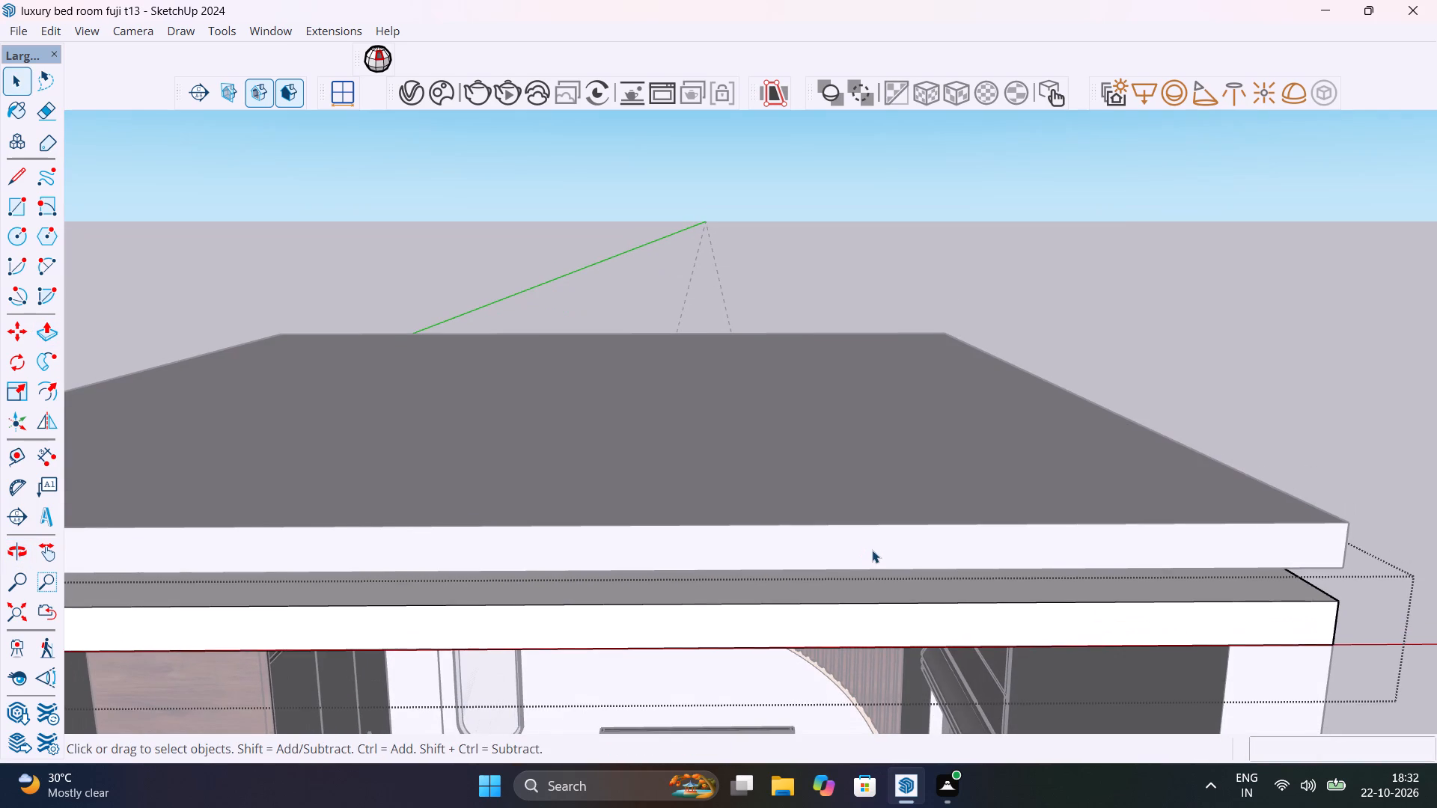
left_click(1143, 381)
left_click(1048, 530)
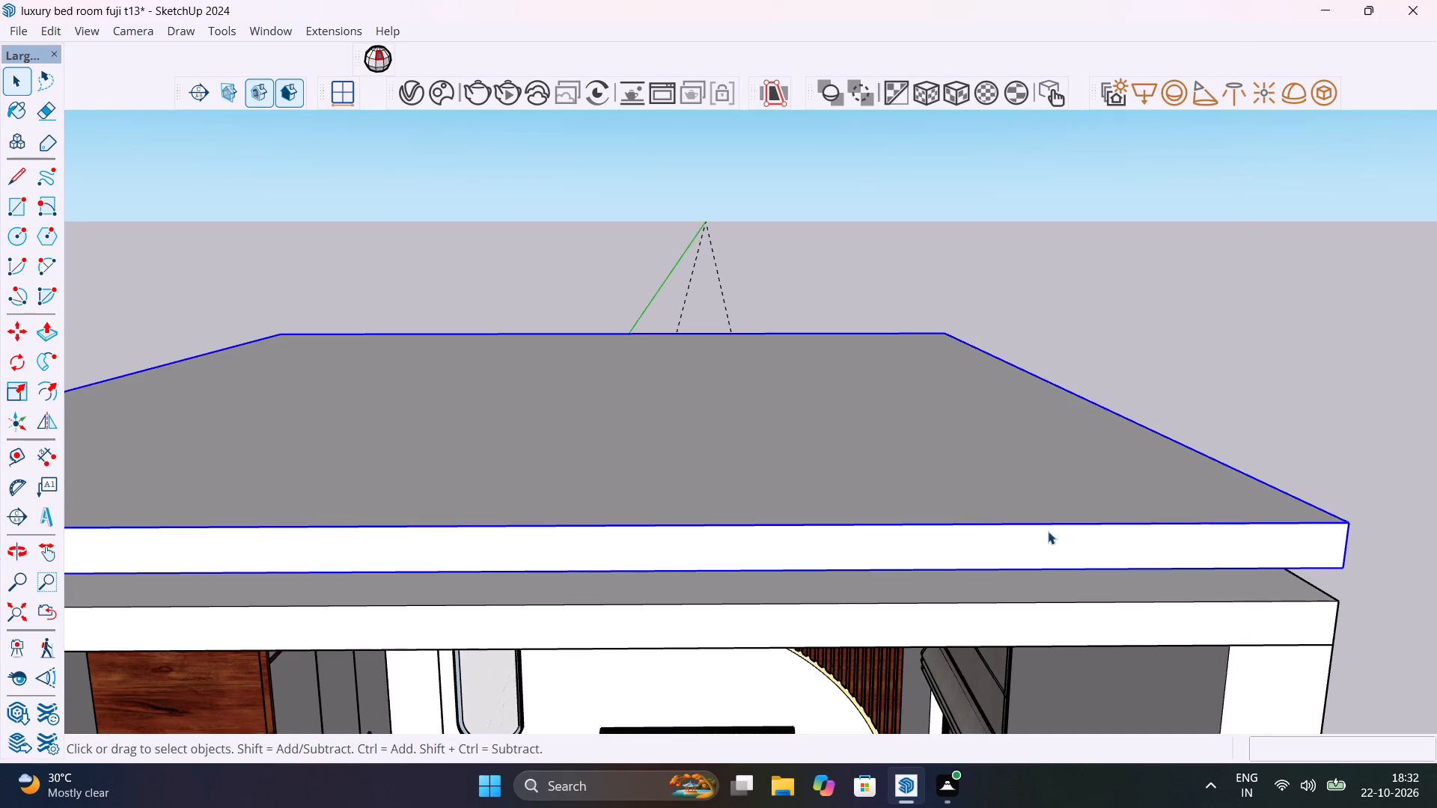
right_click(1048, 530)
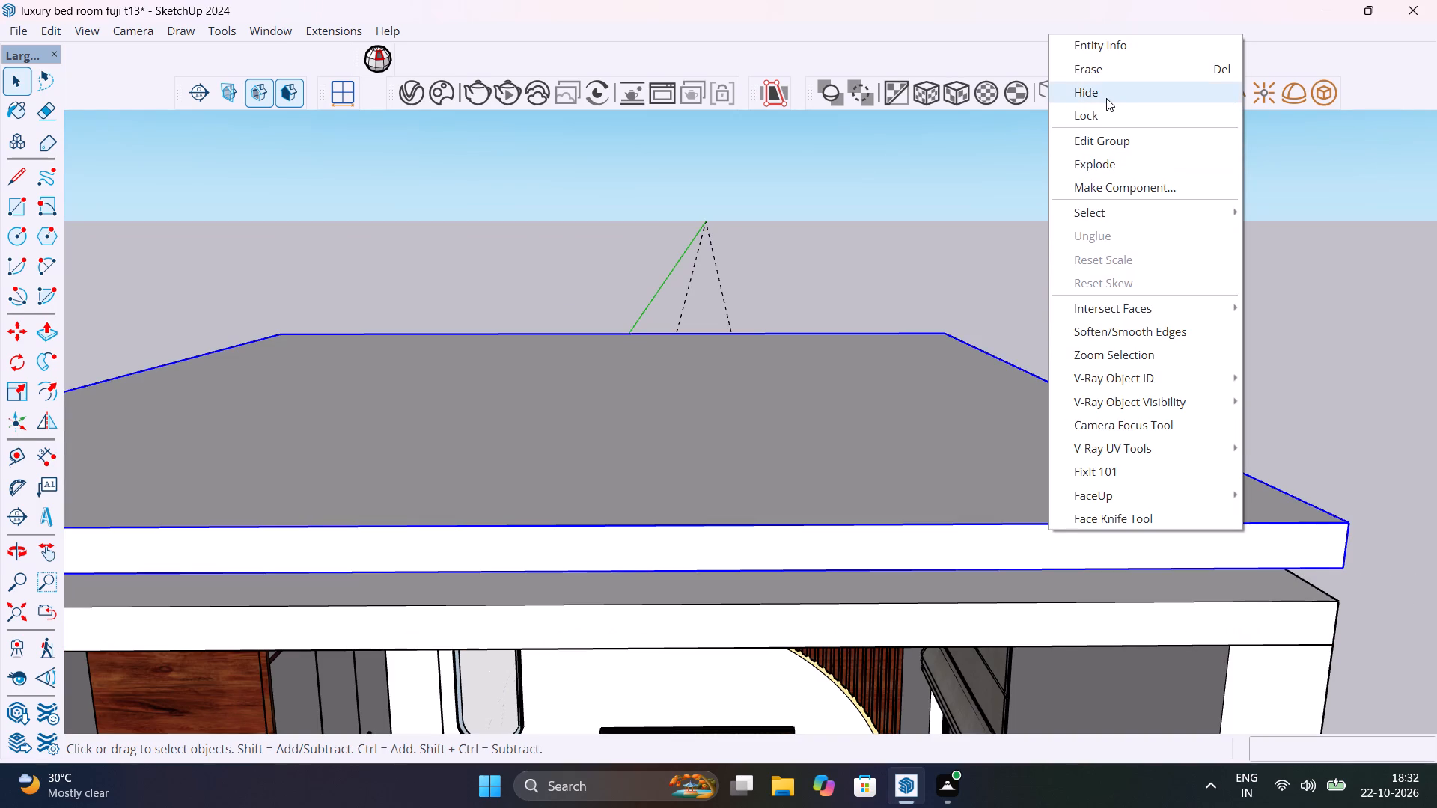
left_click(1106, 97)
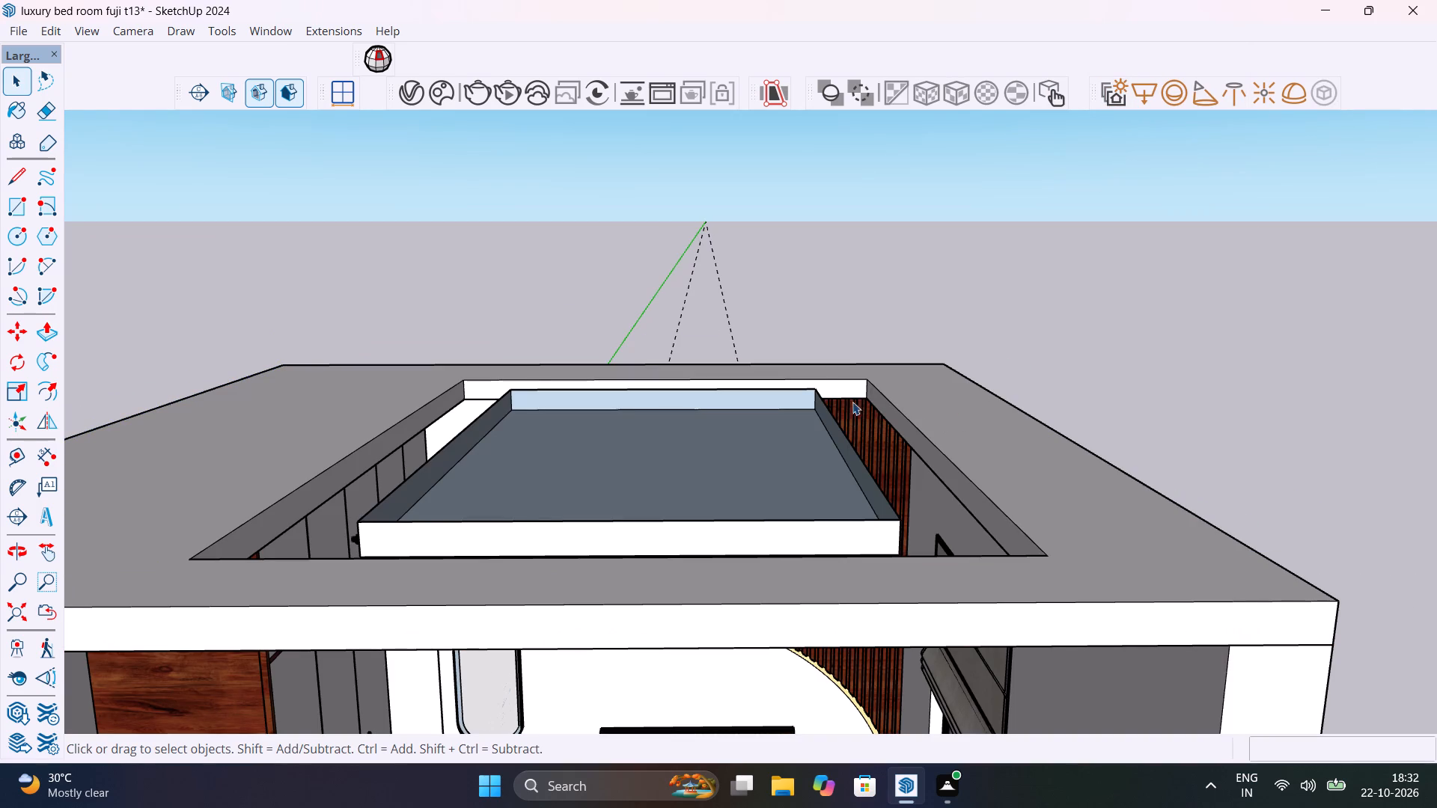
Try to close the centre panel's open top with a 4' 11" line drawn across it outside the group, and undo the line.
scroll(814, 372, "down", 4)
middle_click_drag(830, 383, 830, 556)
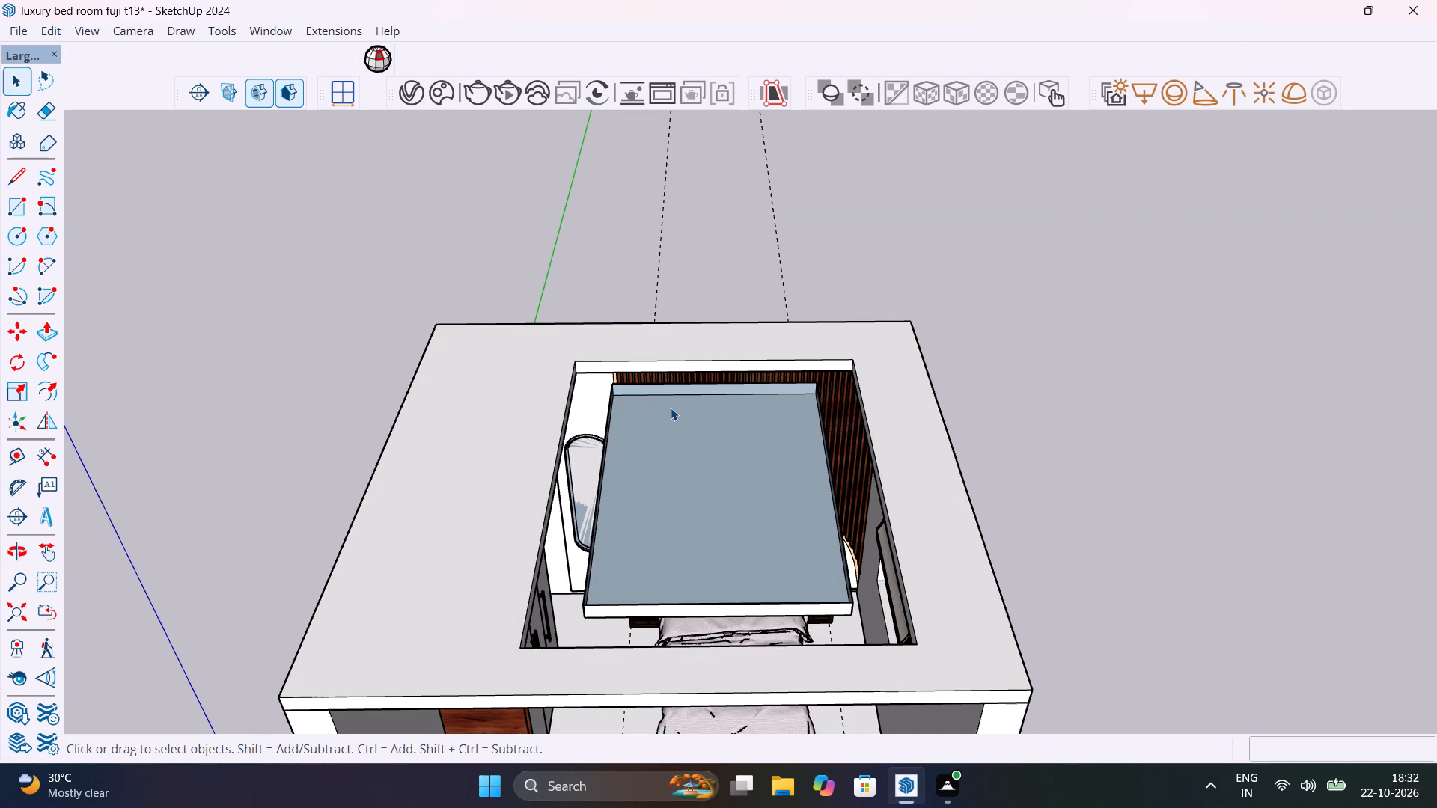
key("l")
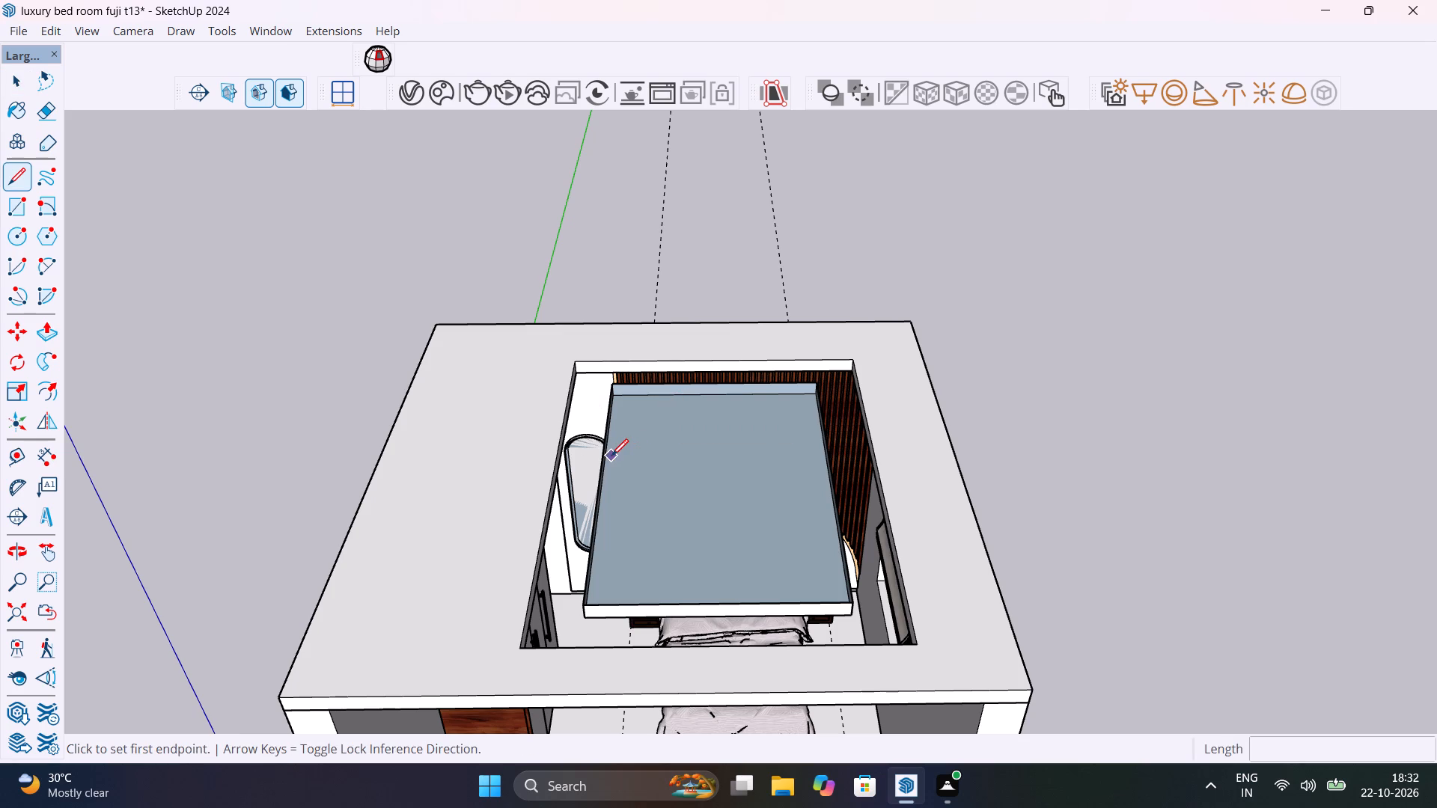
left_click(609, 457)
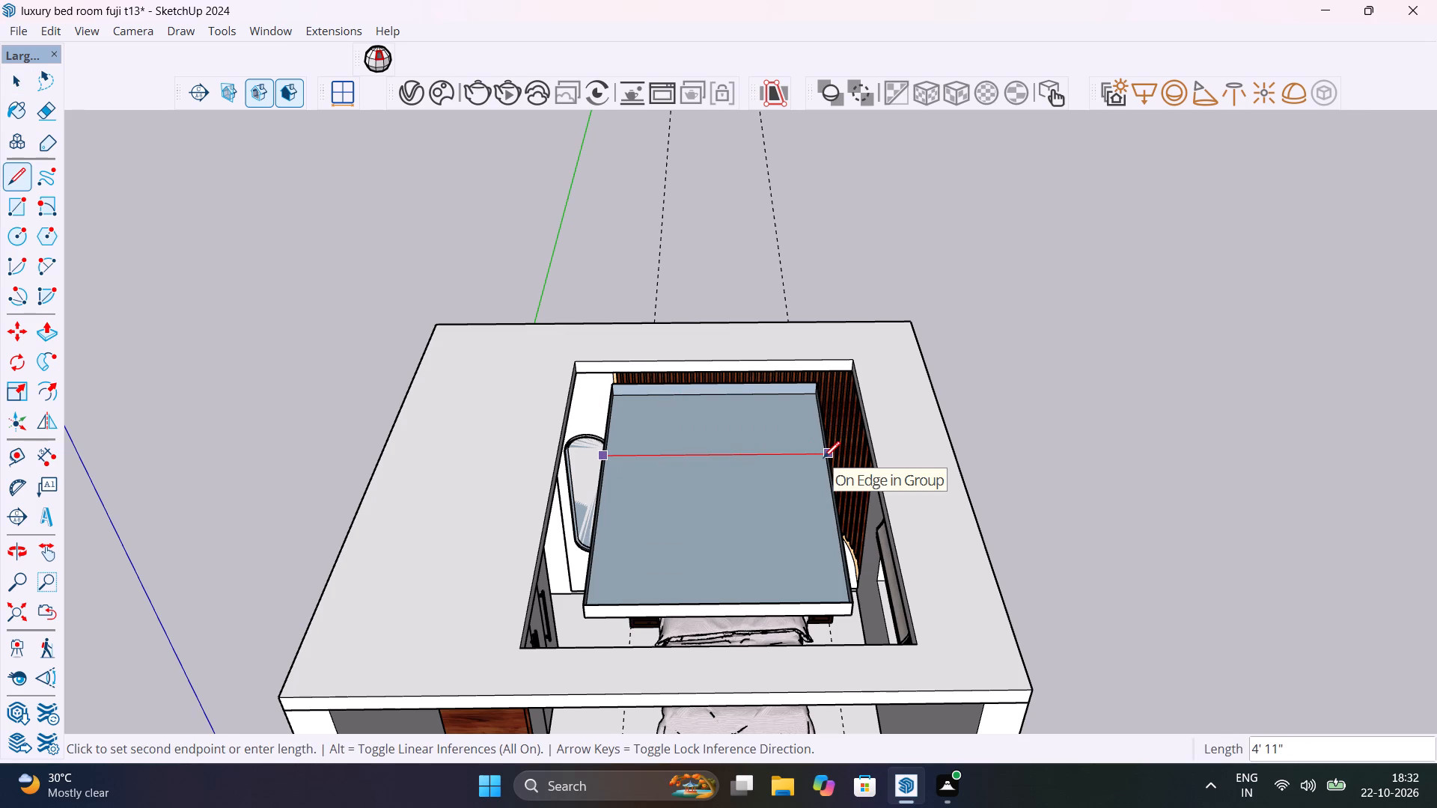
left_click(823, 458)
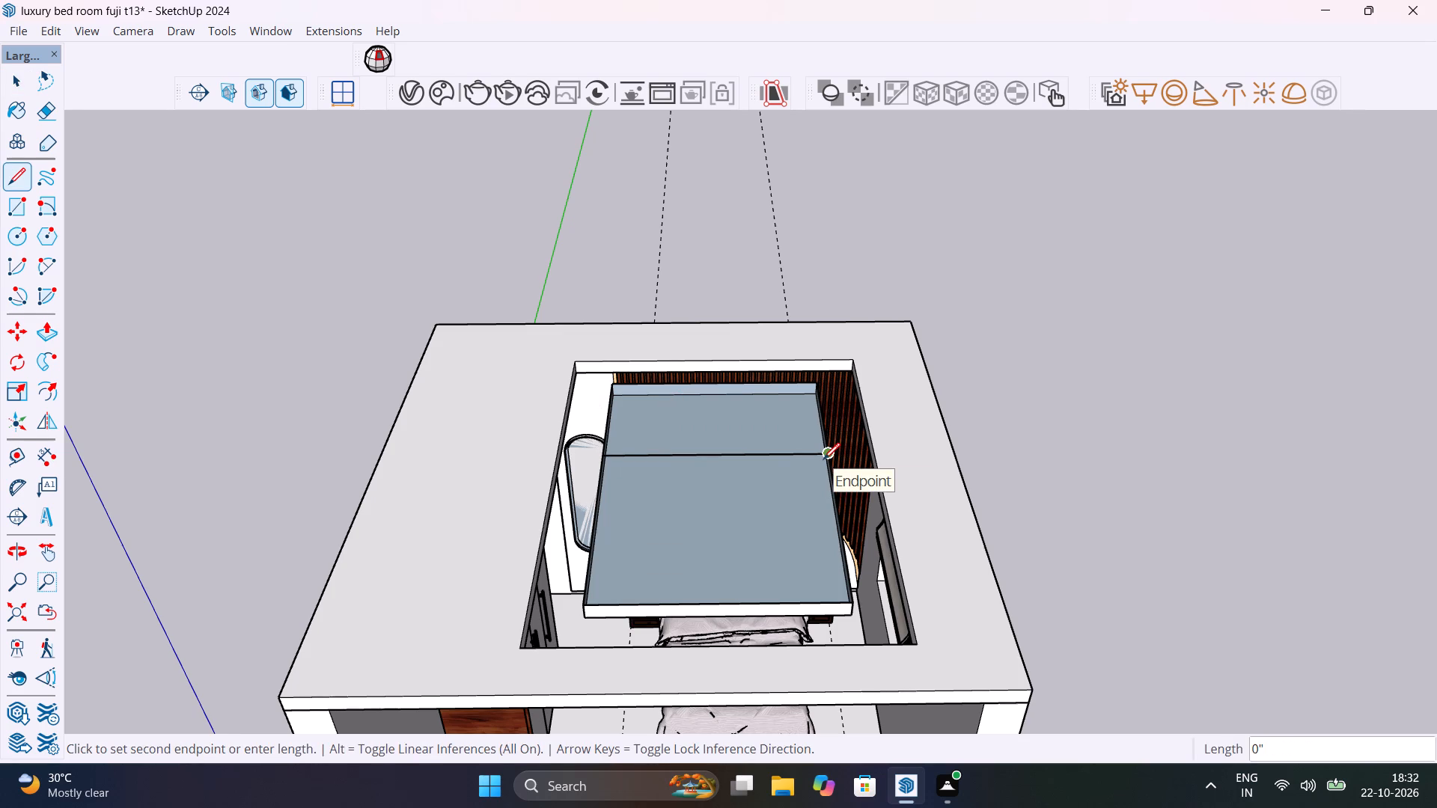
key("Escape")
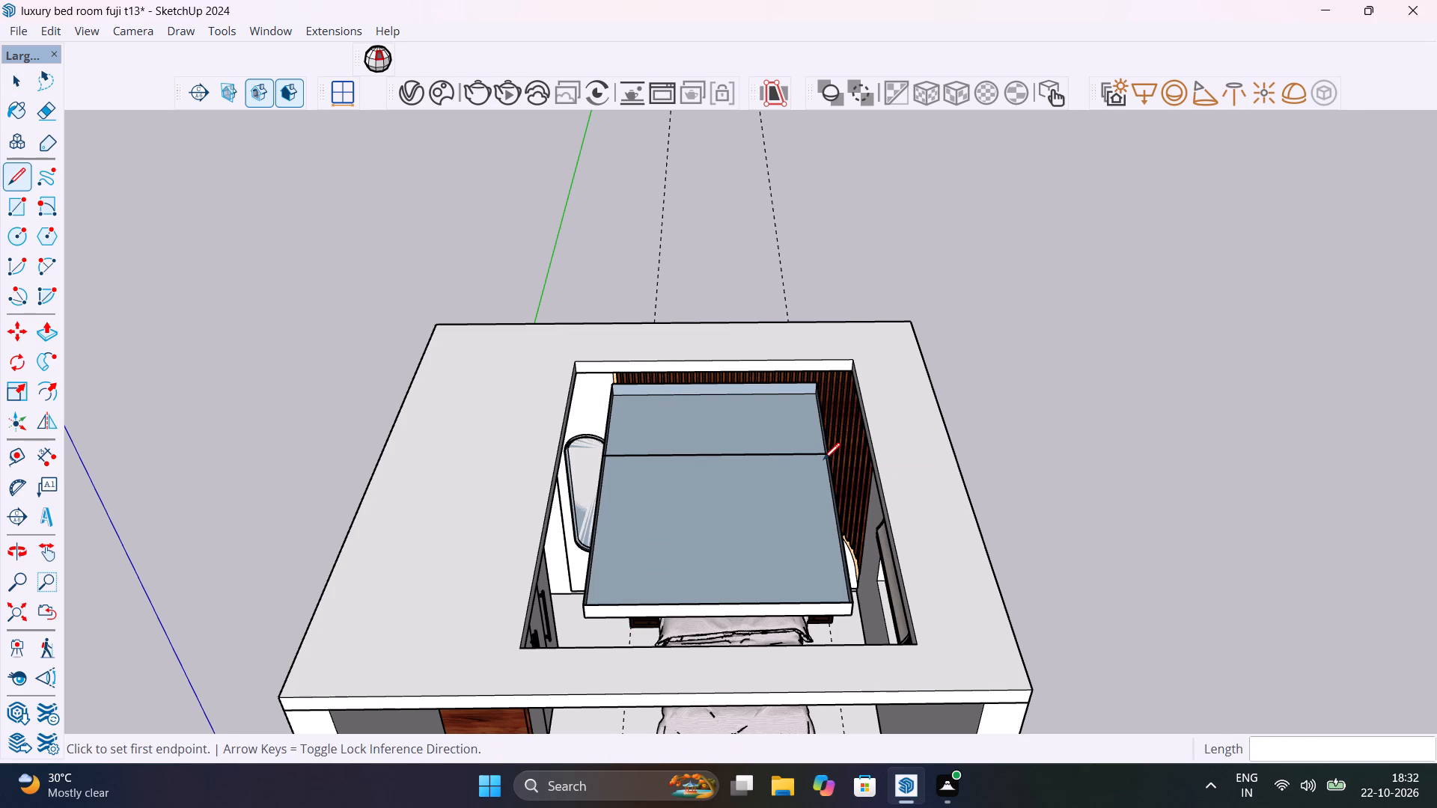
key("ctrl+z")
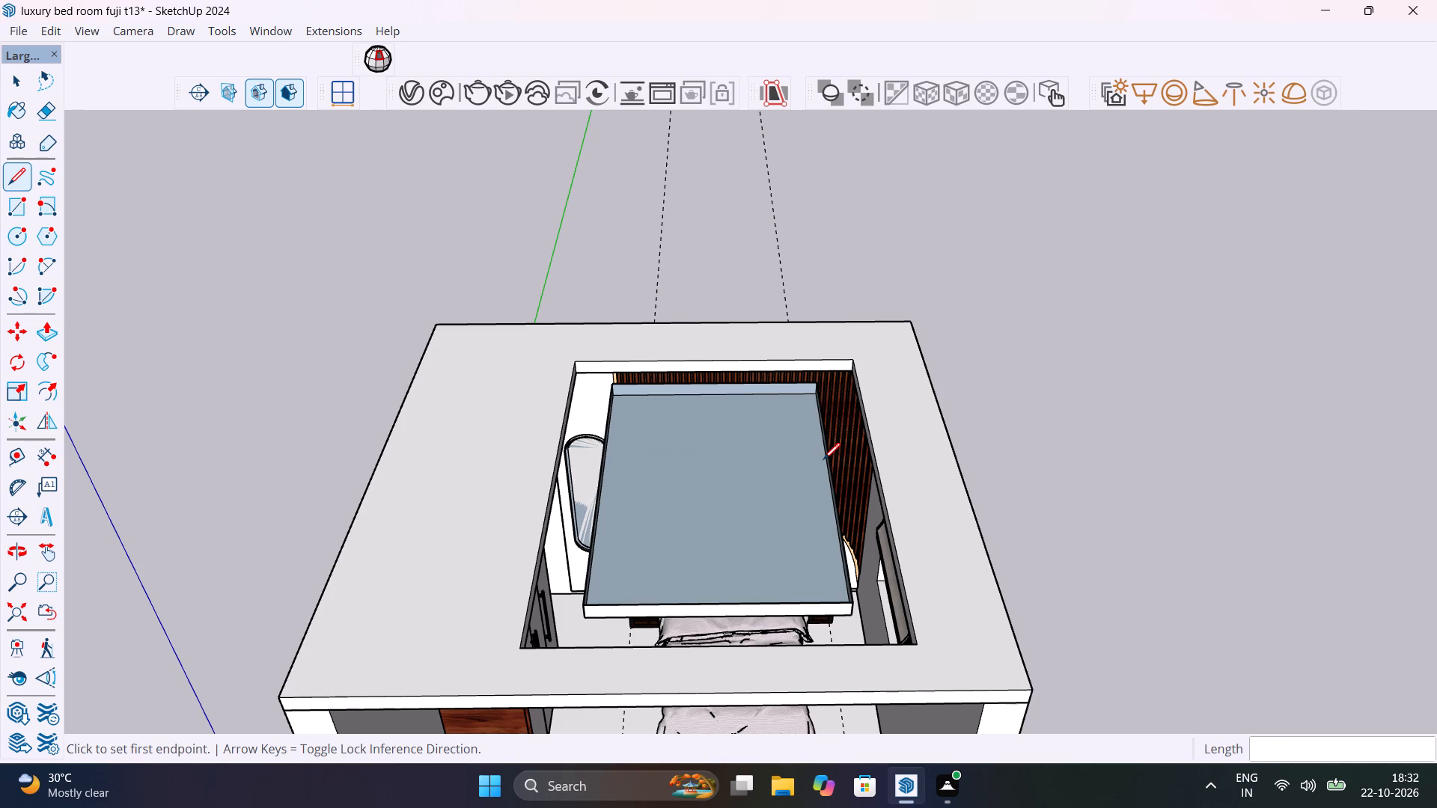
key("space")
Open the lower ceiling slab and close the centre panel's open top by drawing a 4' 11" line across it, and erase that line.
middle_click_drag(820, 490, 821, 258)
scroll(821, 258, "up", 1)
middle_click_drag(818, 374, 823, 306)
scroll(823, 306, "up", 1)
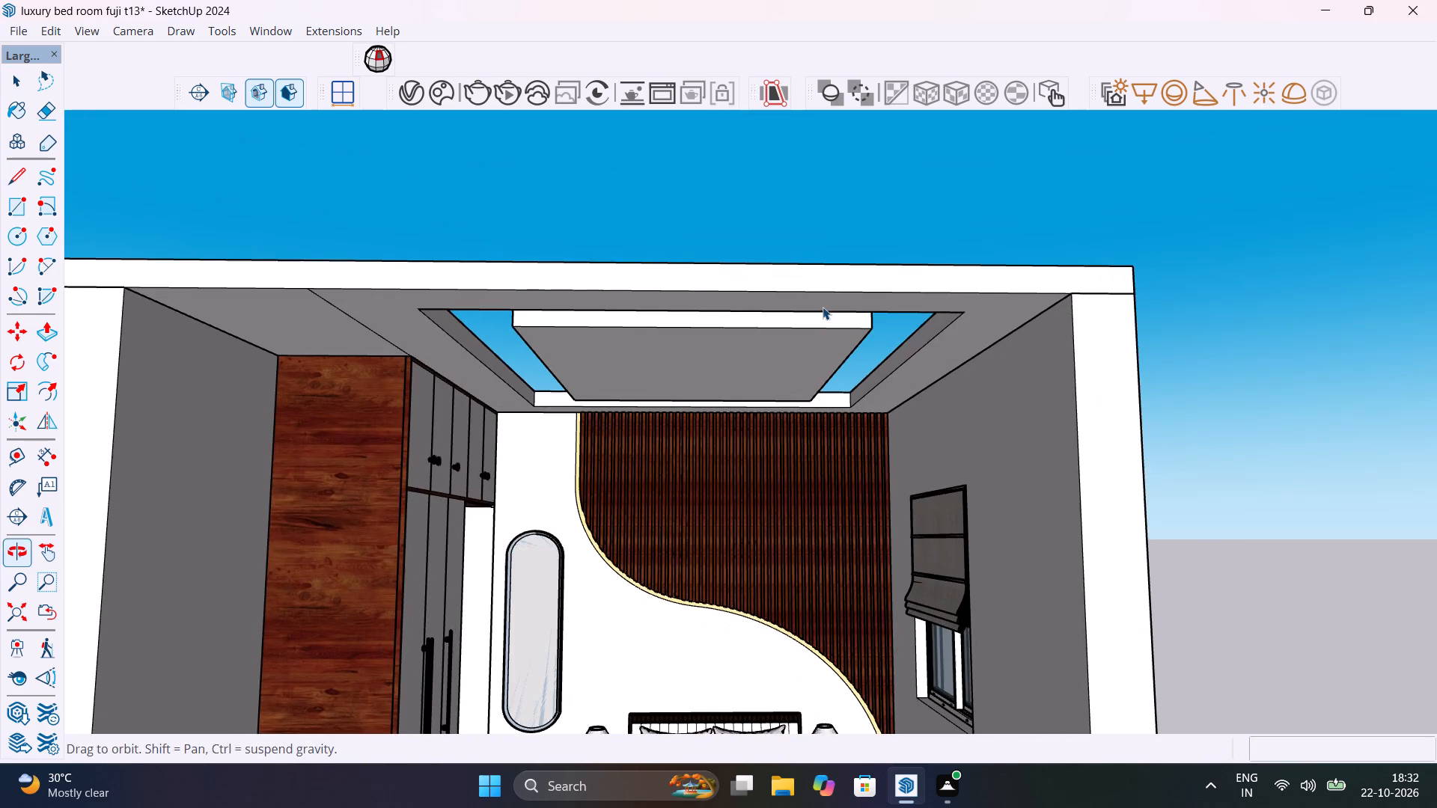
triple_click(823, 308)
middle_click_drag(823, 309, 836, 571)
scroll(836, 571, "up", 1)
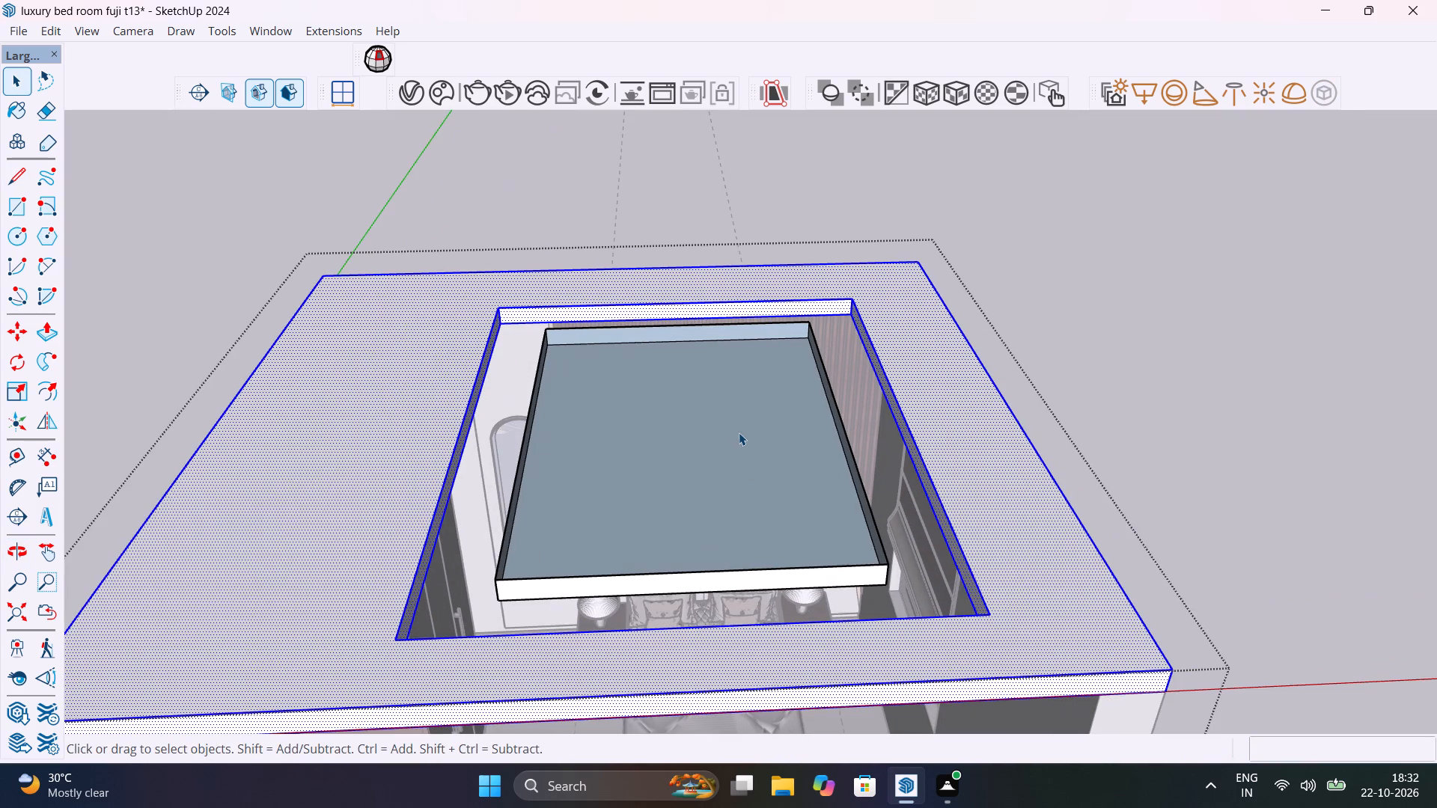
key("l")
left_click(532, 409)
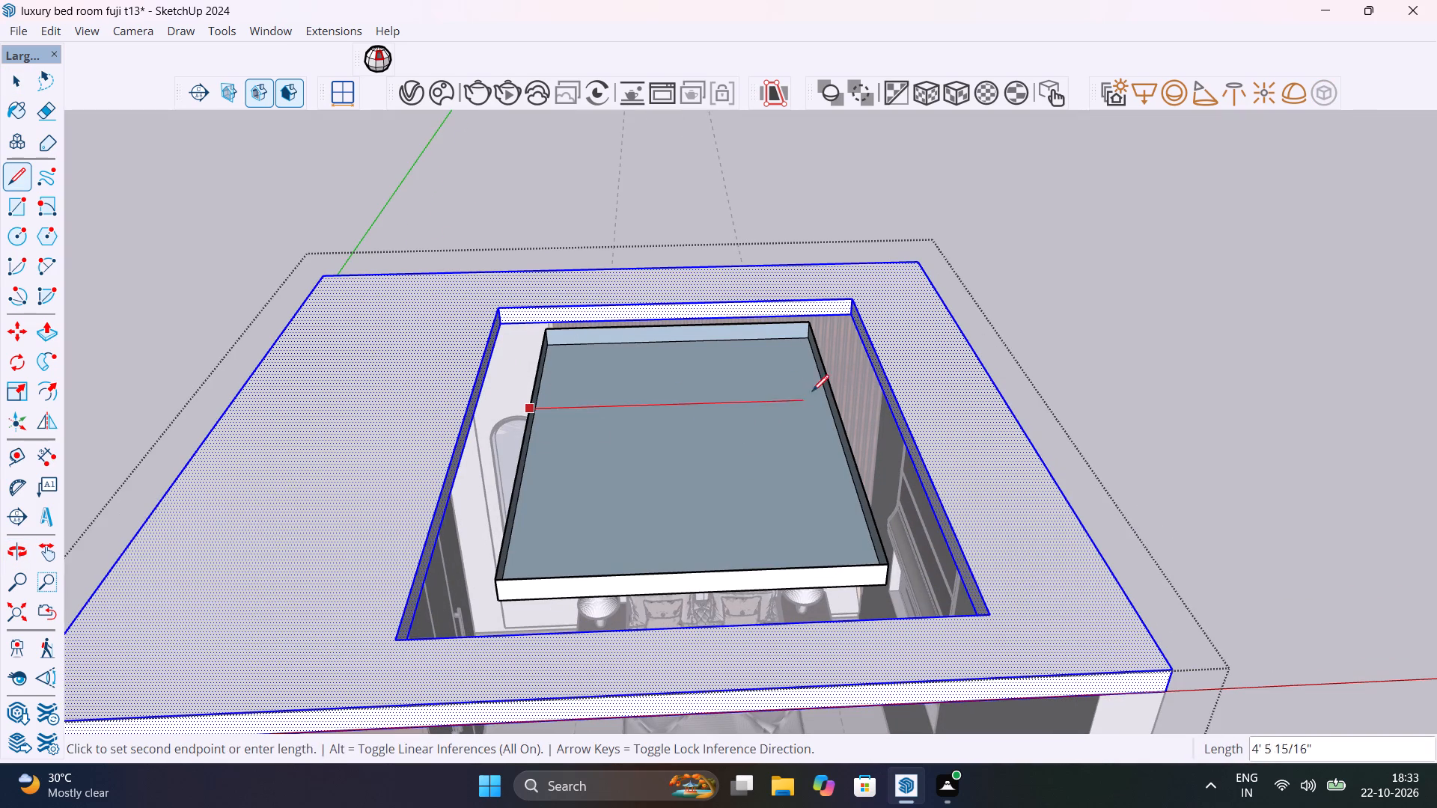
left_click(829, 397)
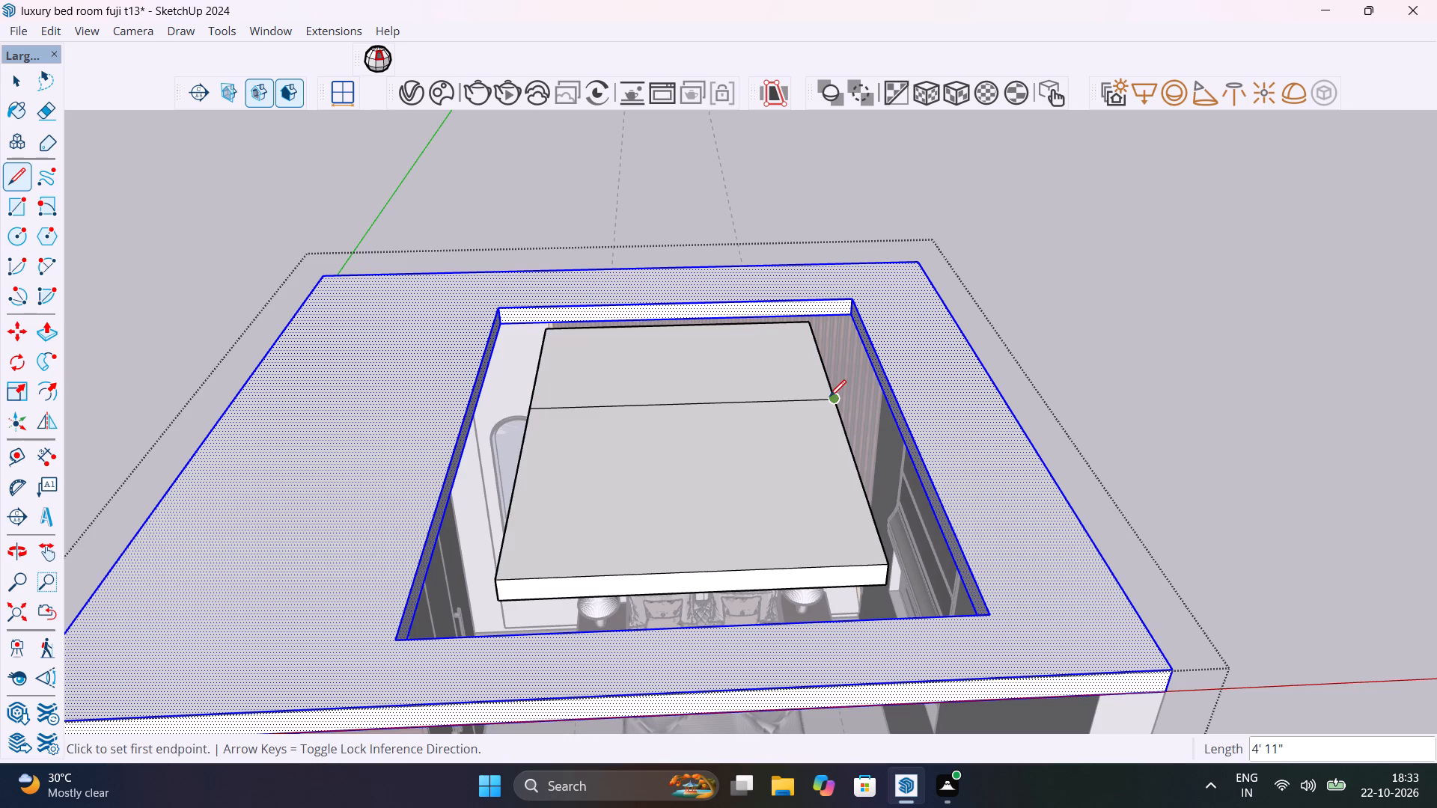
key("space")
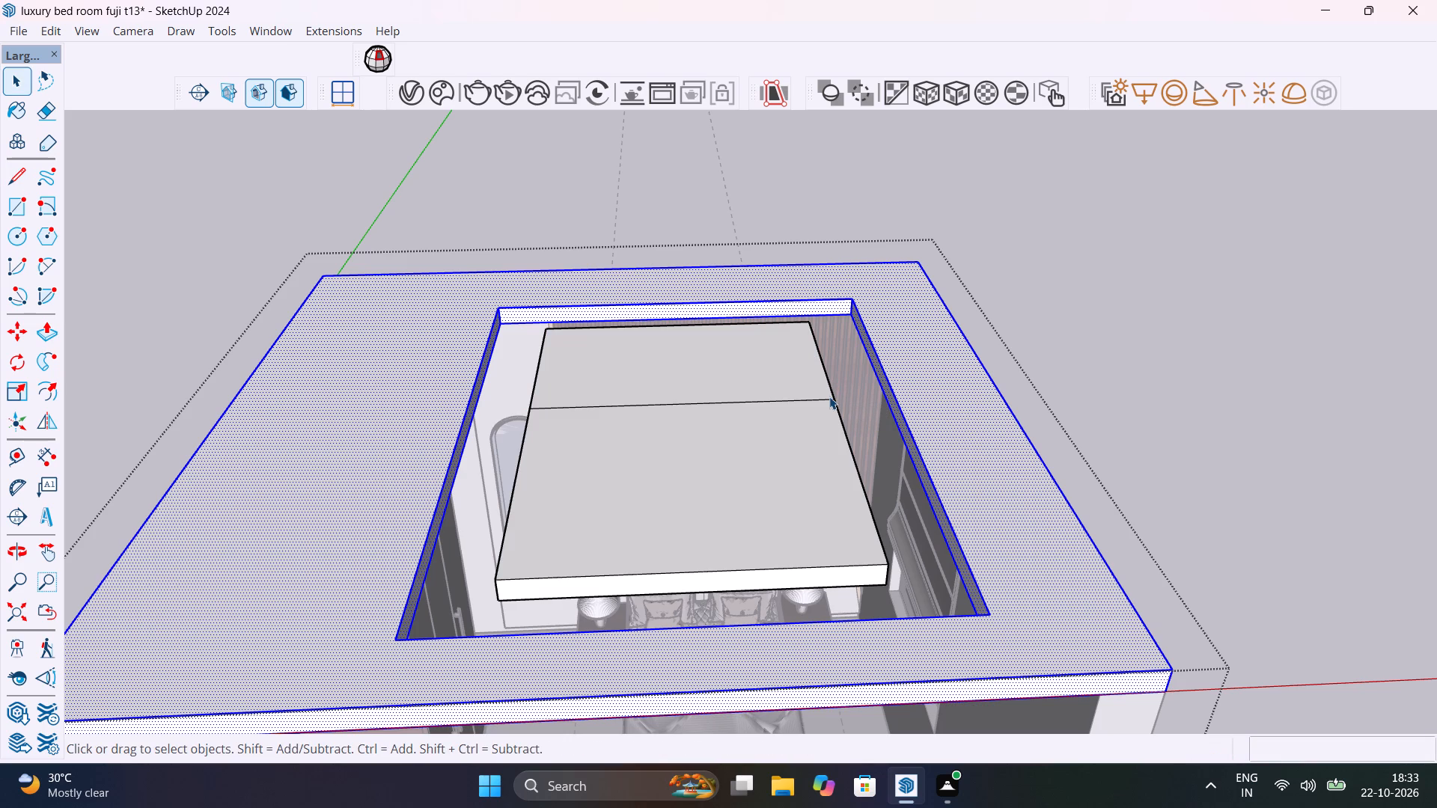
key("e")
left_click_drag(792, 386, 784, 405)
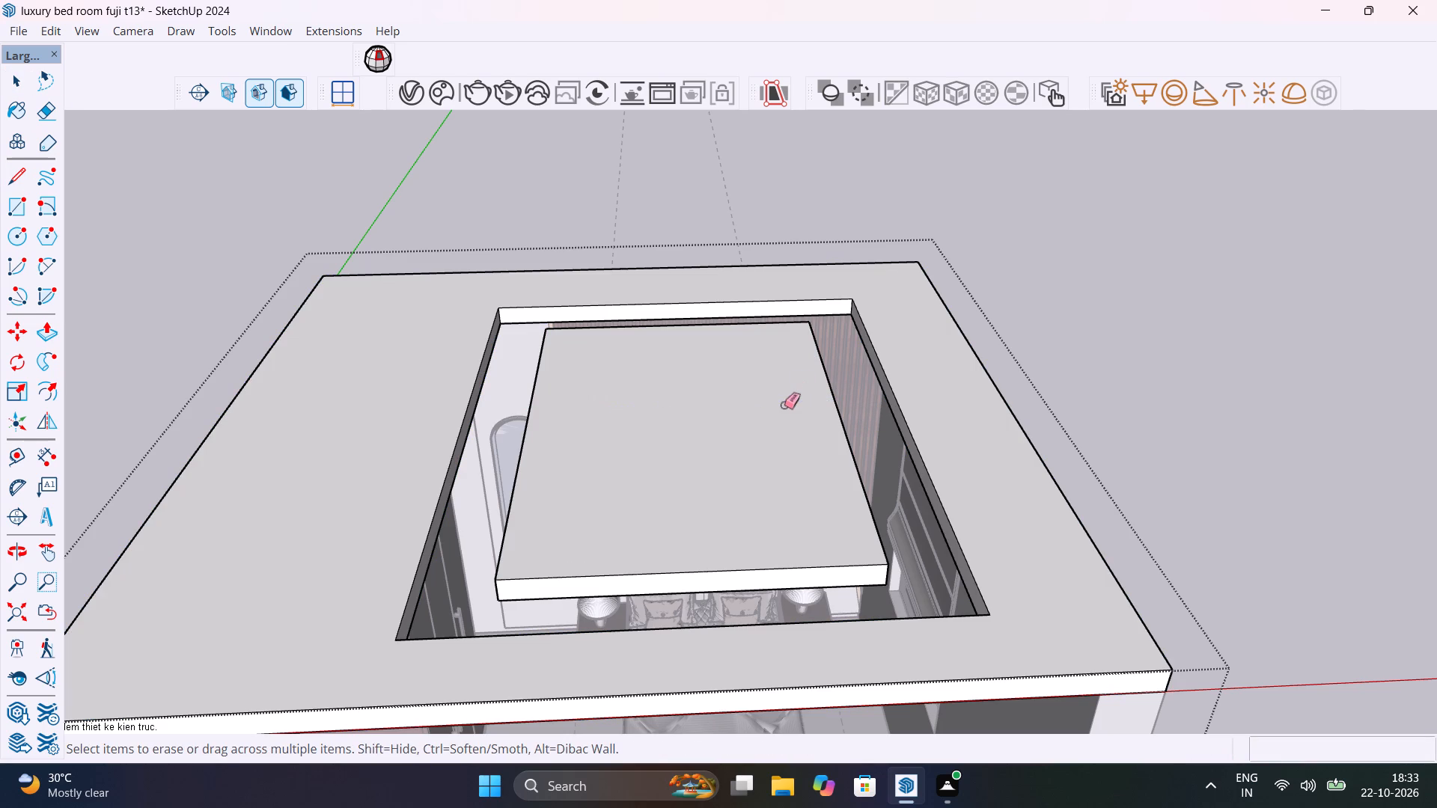
Offset the outline of the centre panel's top face inward by about 4 11/16".
middle_click_drag(799, 444, 808, 571)
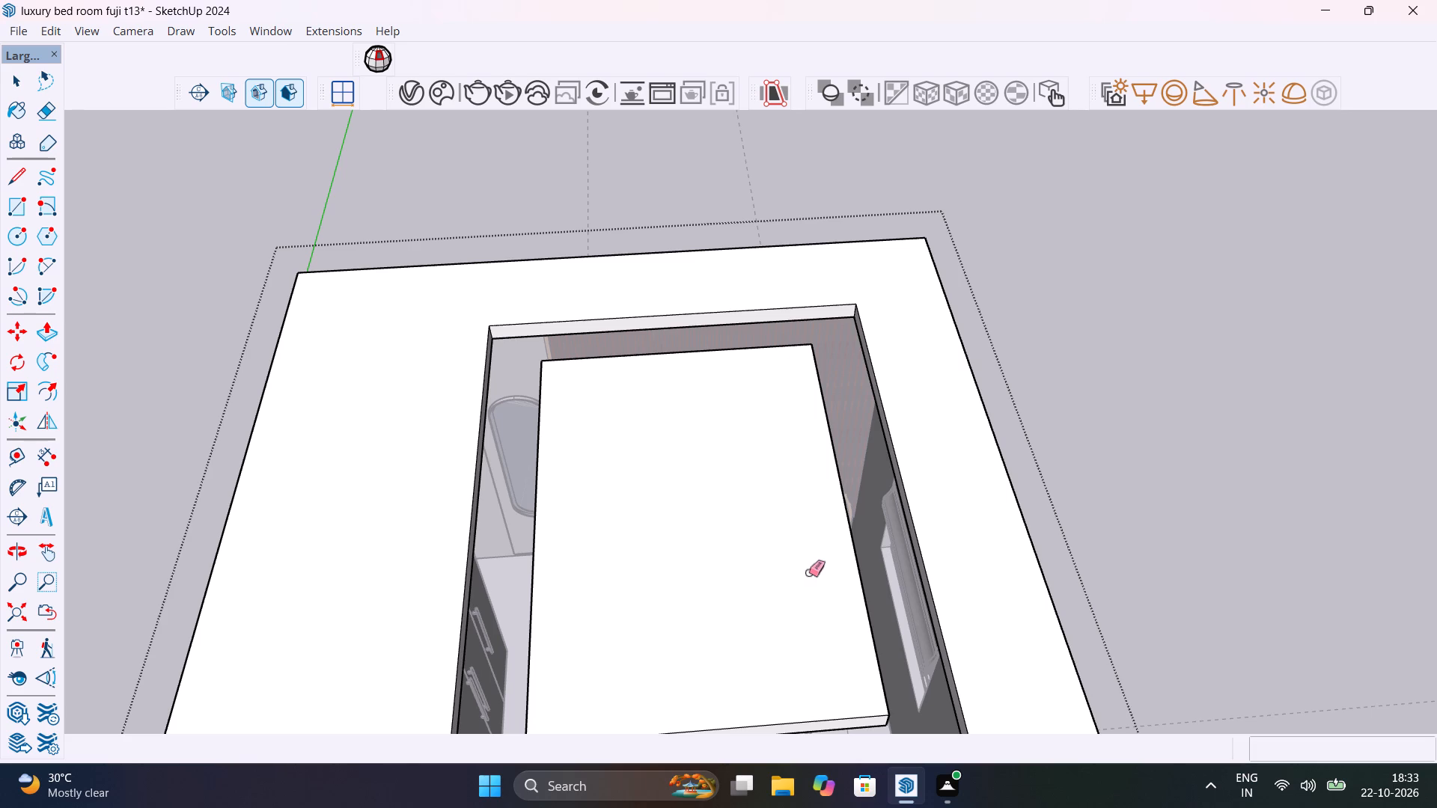
key("space")
key("f")
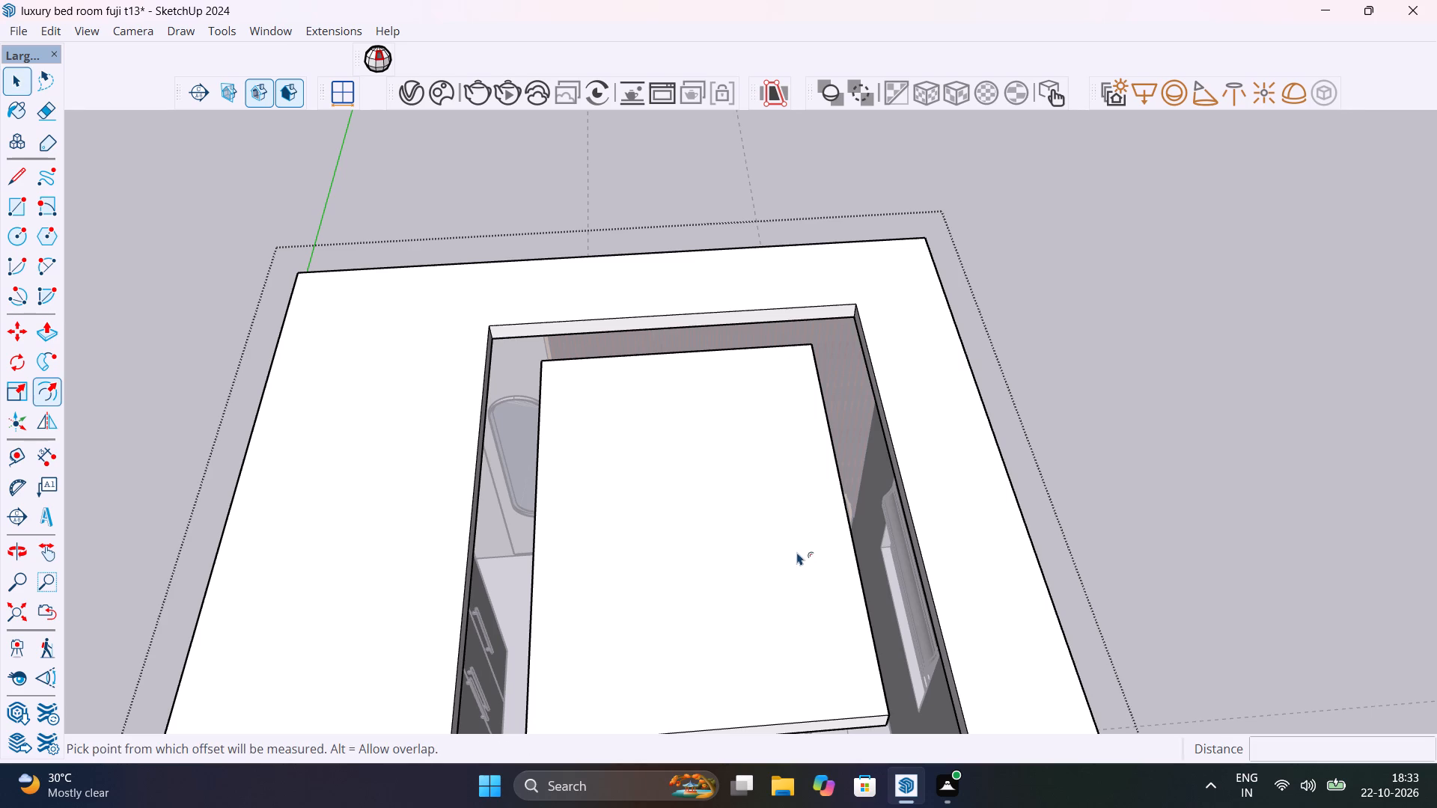
left_click_drag(835, 521, 824, 522)
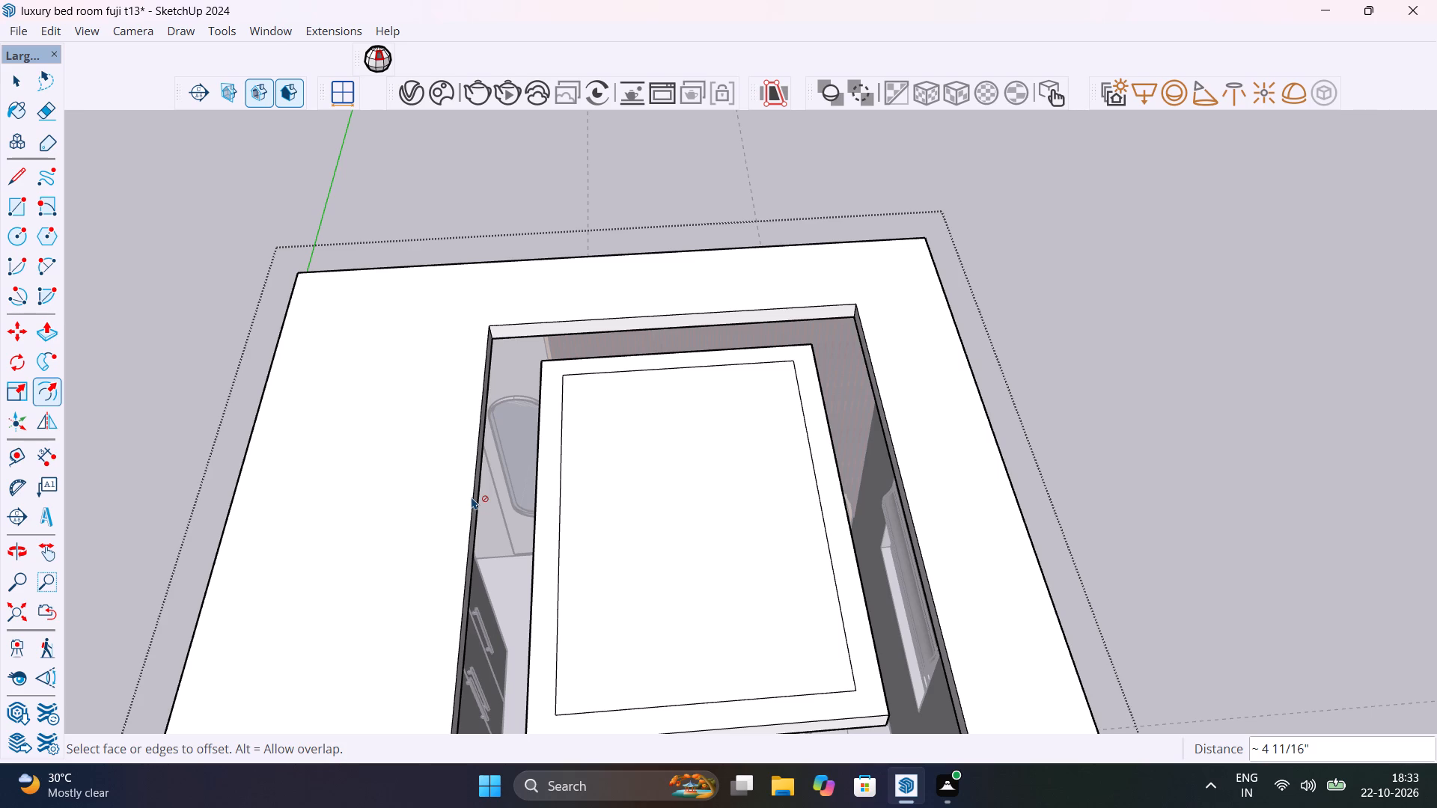
key("space")
Offset the four top edges of the slab's cut-out opening outward by about 5 5/8".
scroll(483, 385, "up", 4)
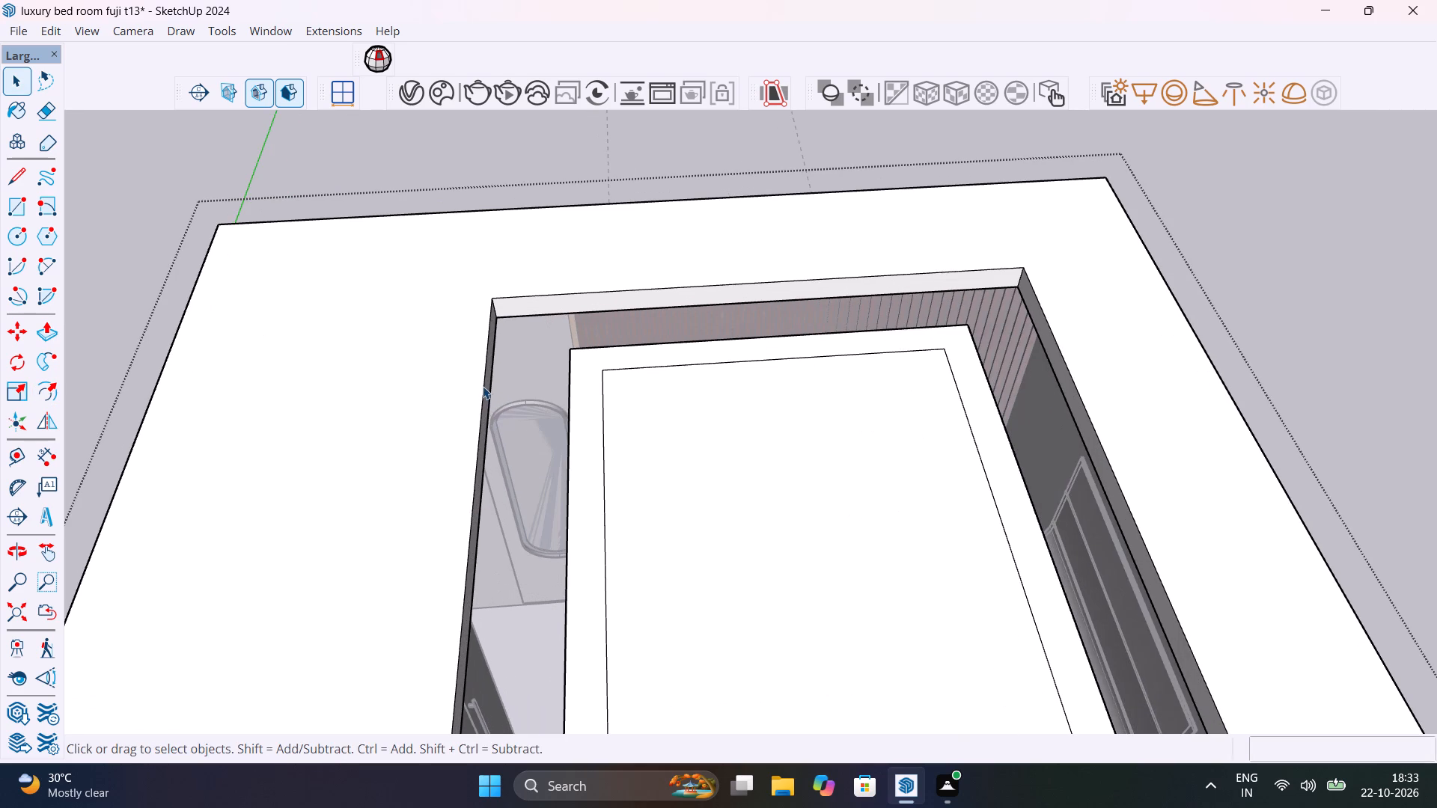
left_click(483, 385)
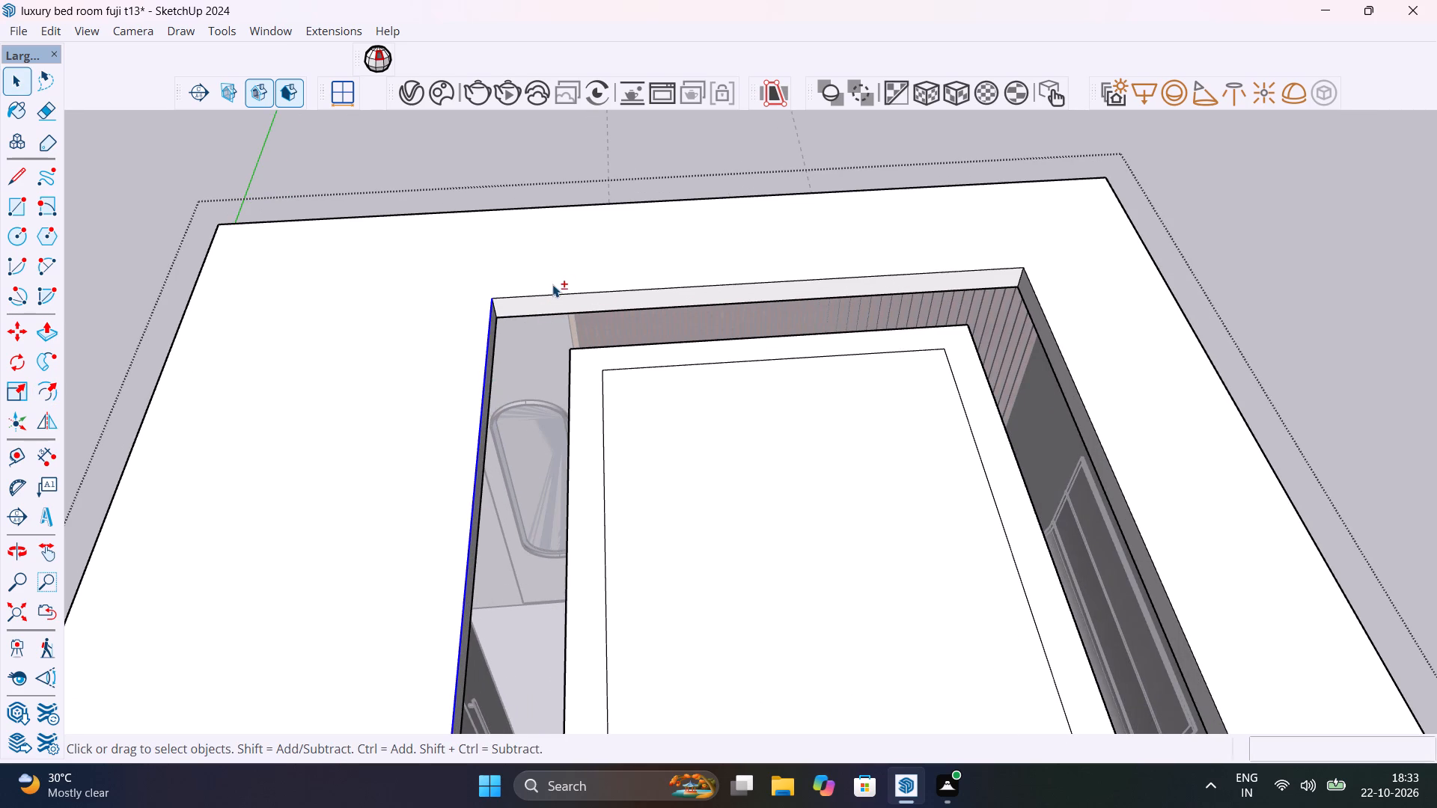
left_click(560, 293, "shift")
left_click(615, 295, "shift")
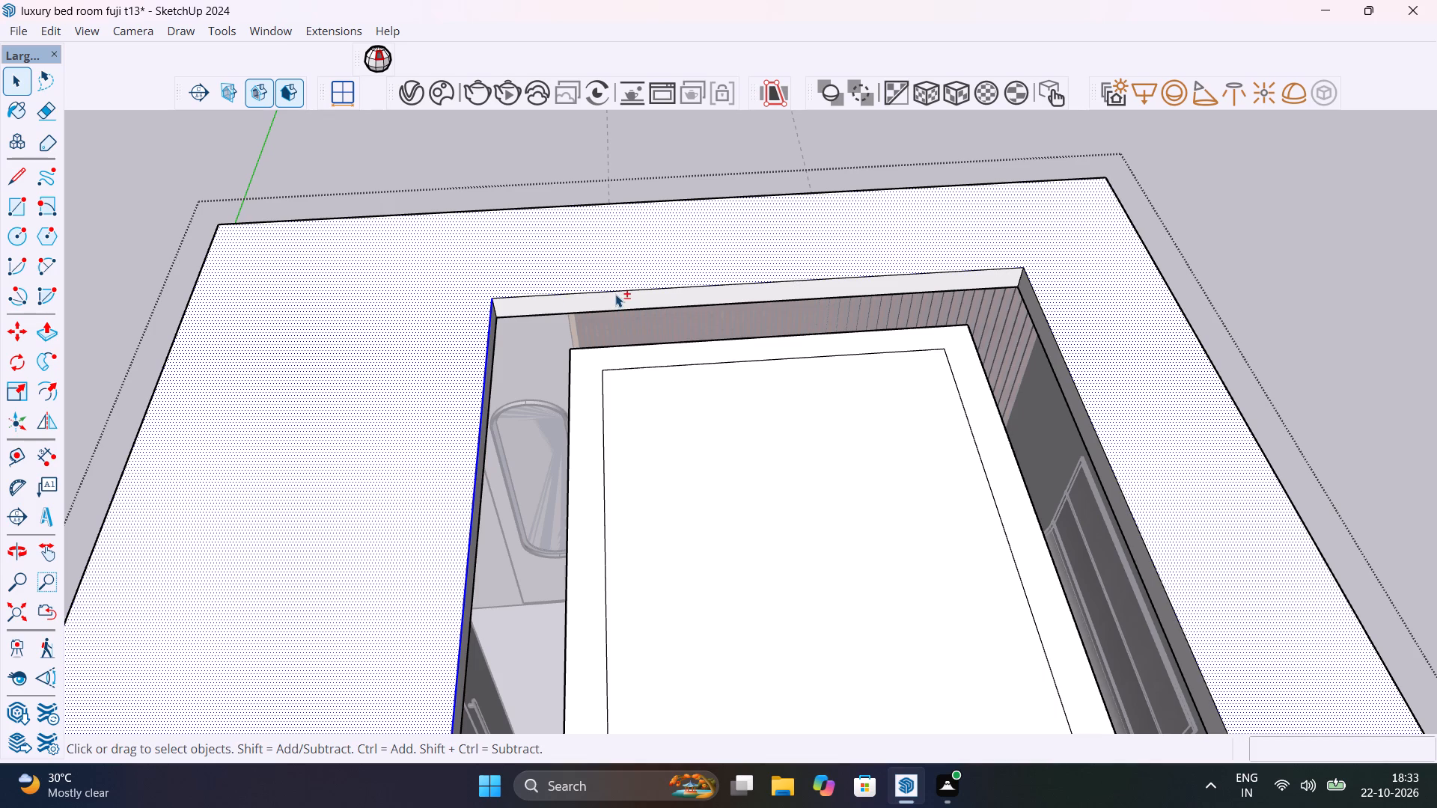
left_click(621, 268, "shift")
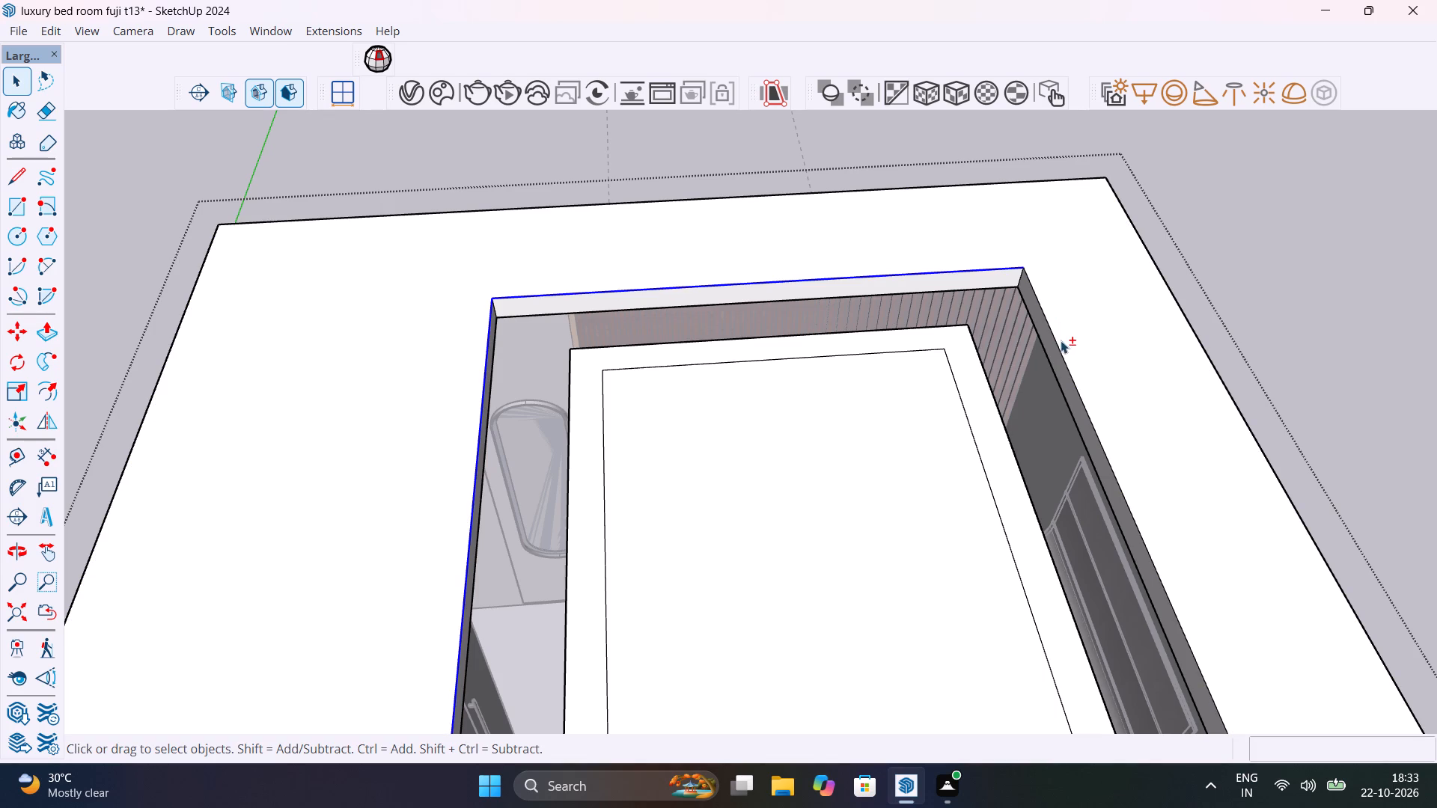
left_click(1061, 349, "shift")
scroll(1061, 347, "down", 10, "shift")
scroll(1094, 579, "up", 4, "shift")
left_click(1096, 568, "shift")
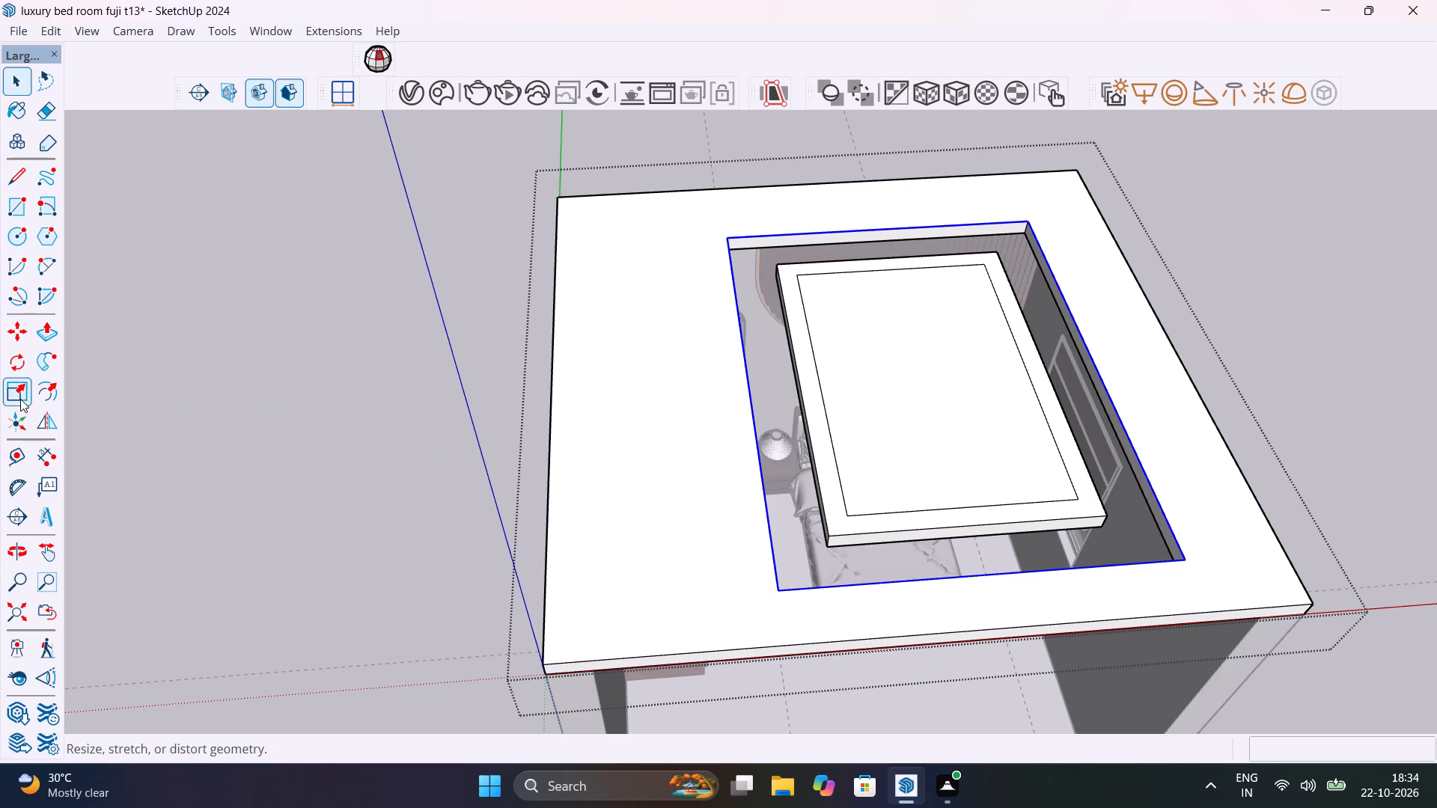
left_click(42, 391, "shift")
left_click_drag(748, 371, 748, 370, "shift")
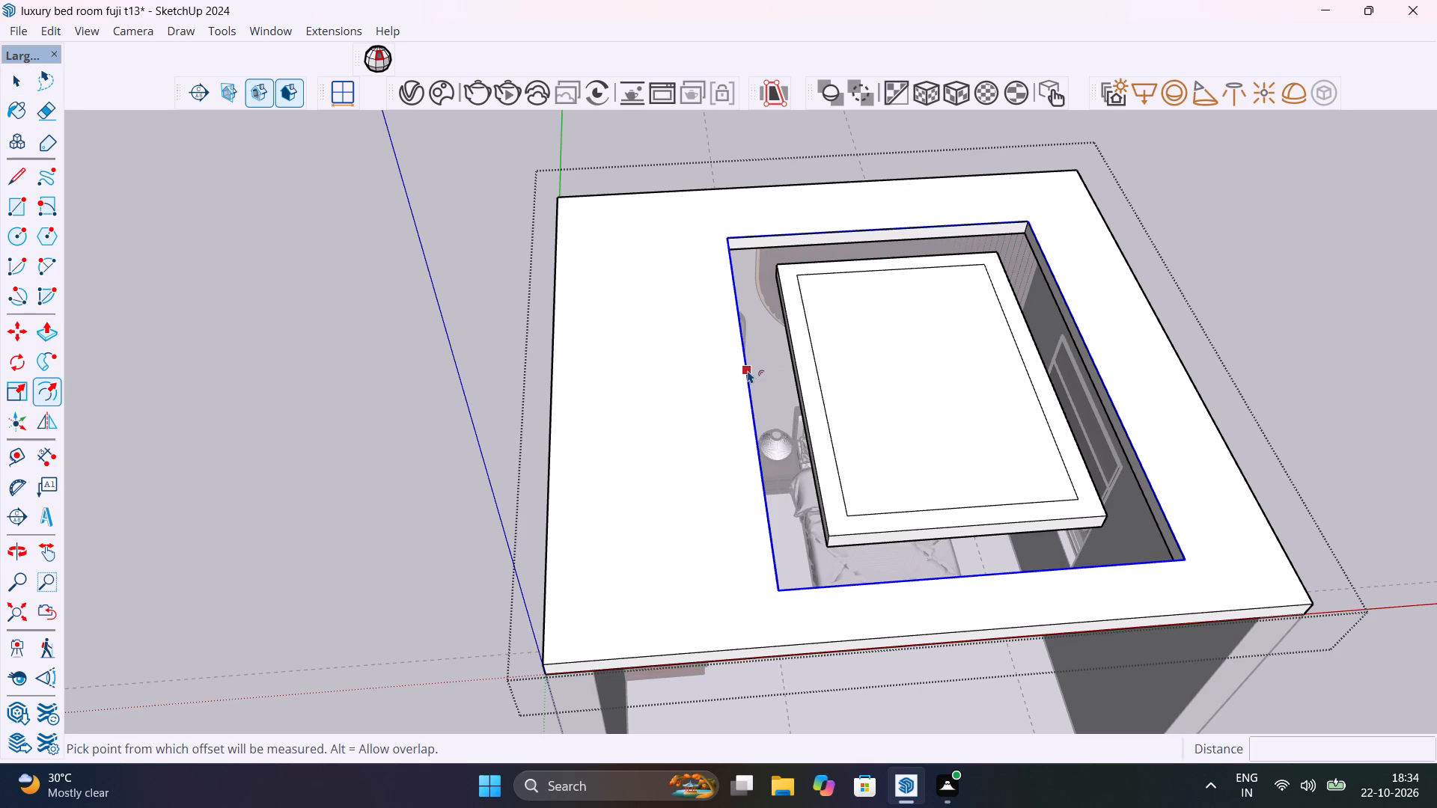
left_click_drag(748, 370, 724, 375, "shift")
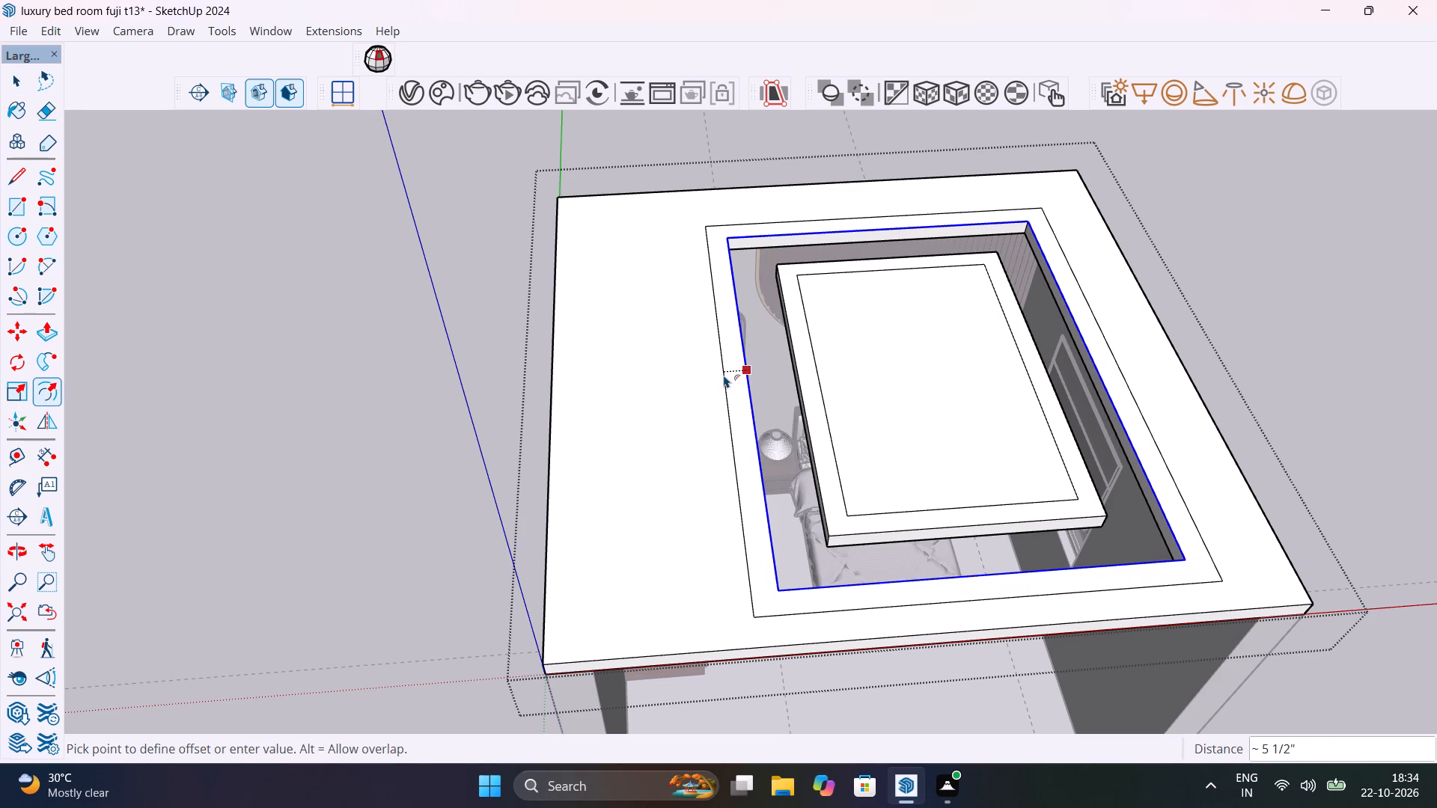
left_click_drag(724, 375, 723, 373, "shift")
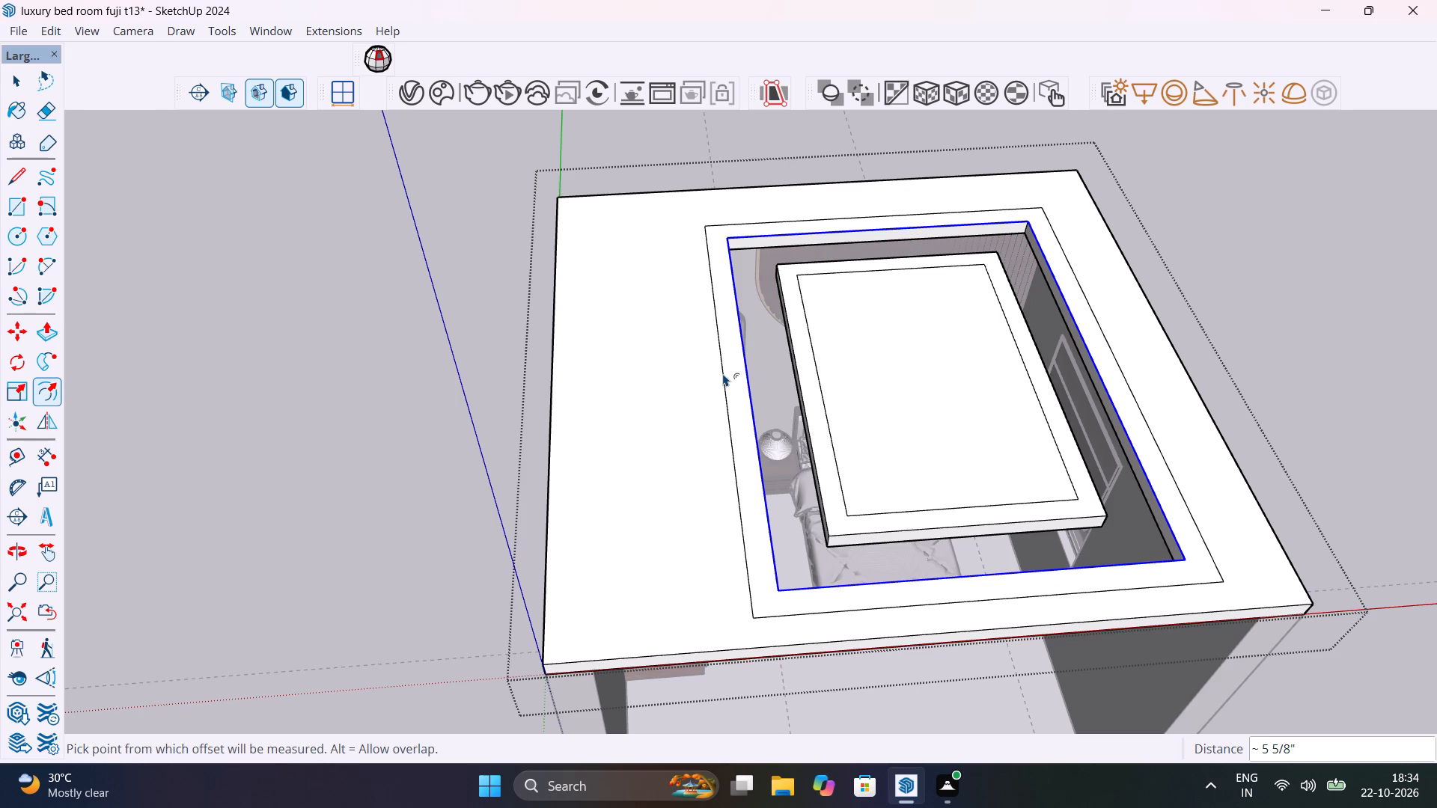
key("space")
Push/Pull the slab's outer top face up 3" to leave a recessed ledge around the opening.
left_click(687, 426)
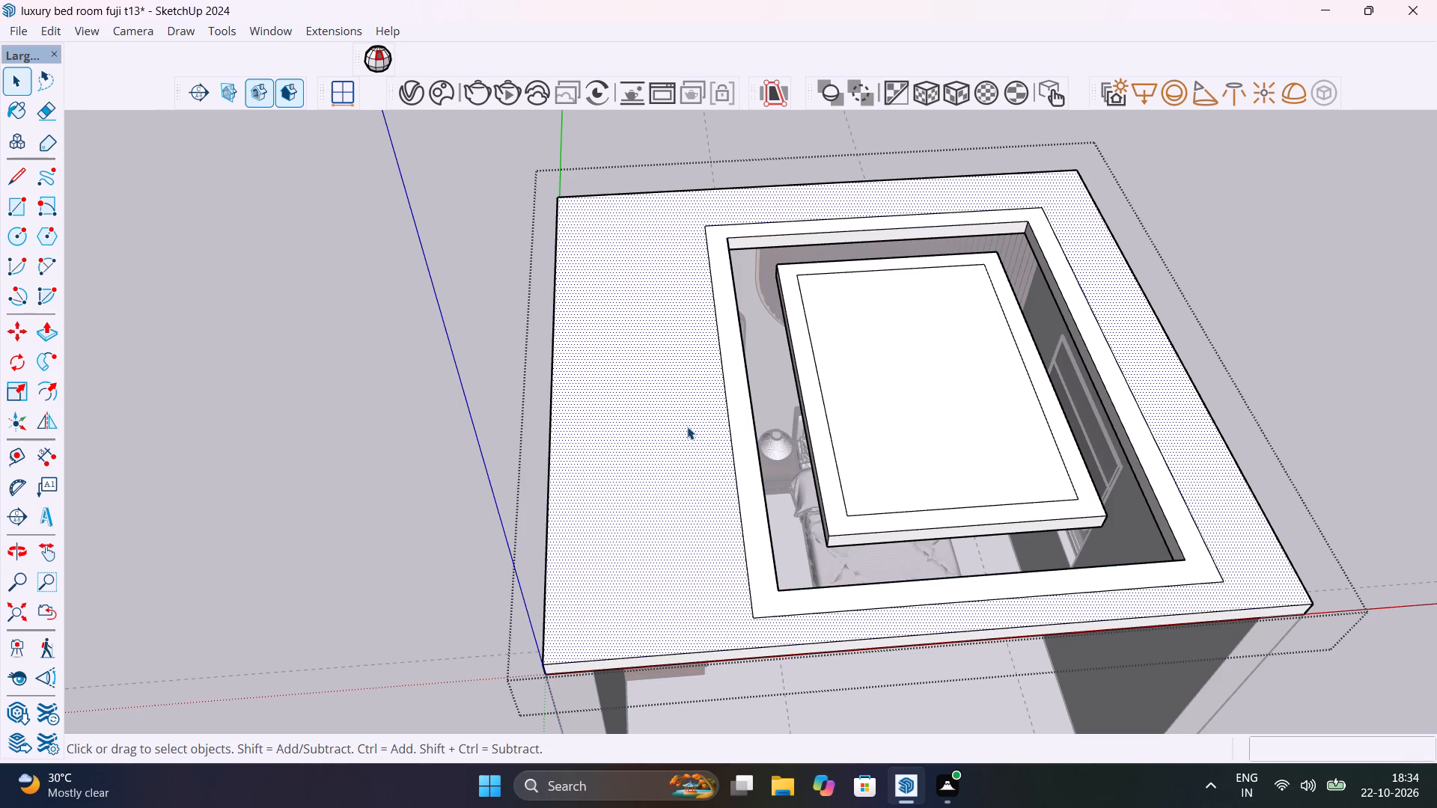
key("p")
left_click(687, 426)
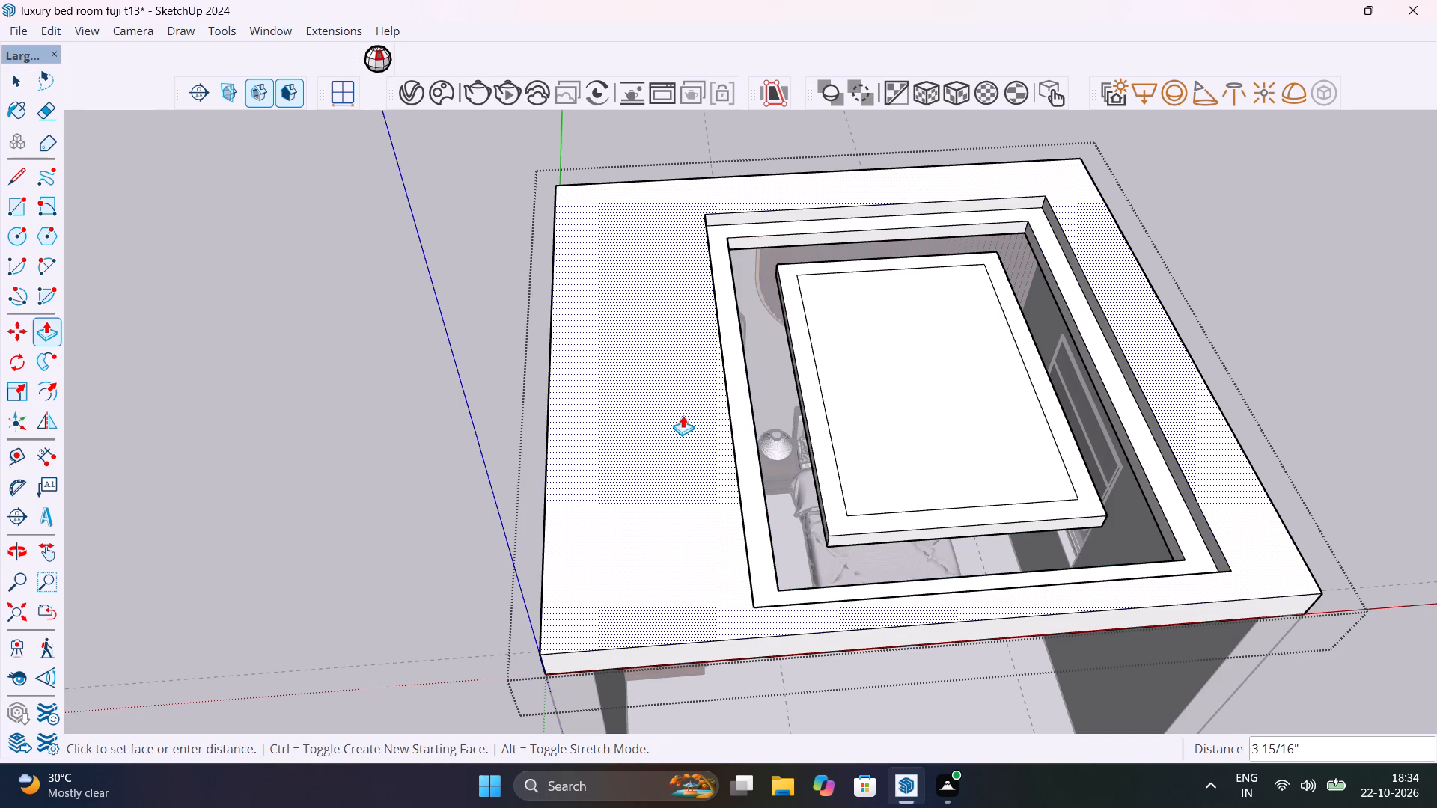
type("3\"")
key("Return")
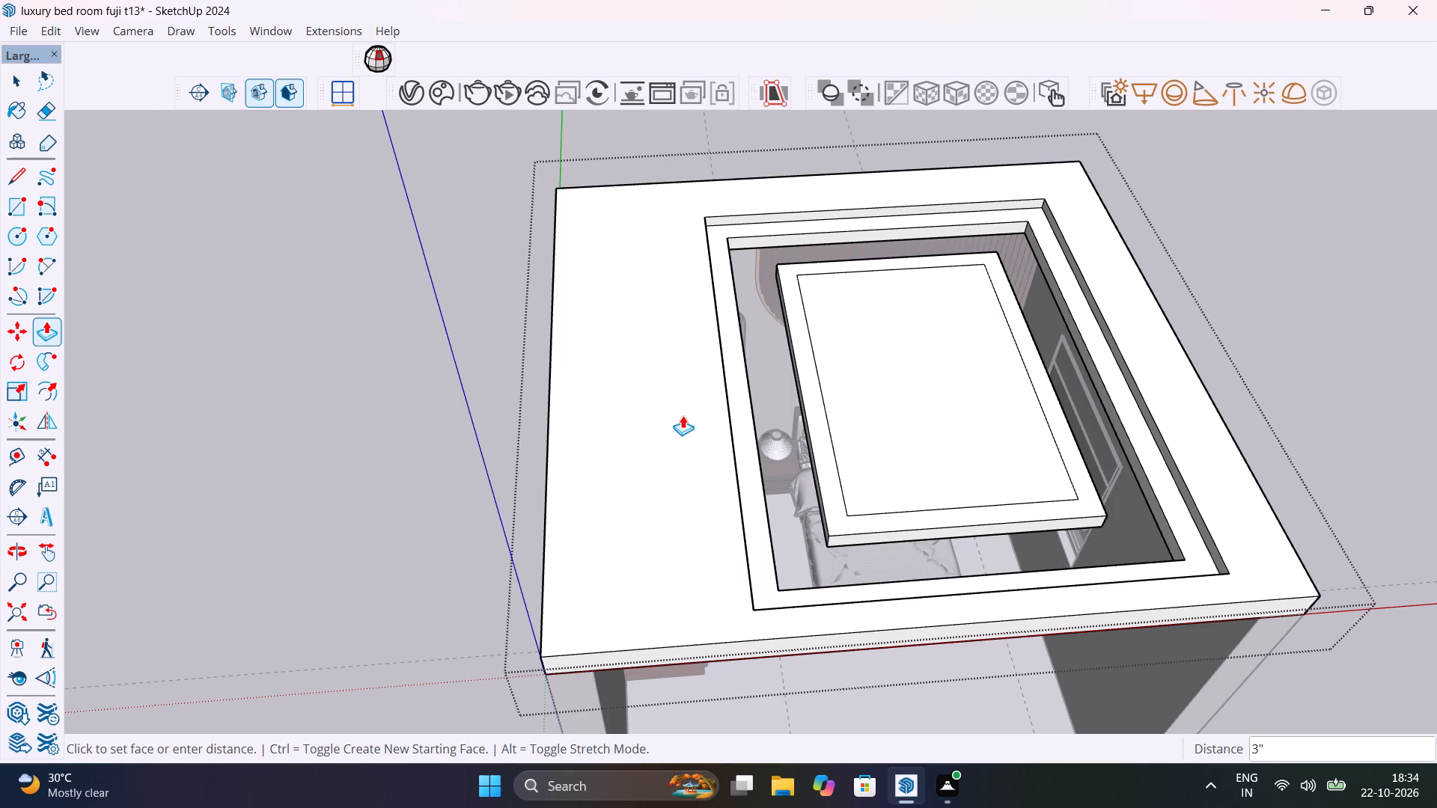
Raise the centre panel's inner top face by the same 3", leaving a lower rim around it.
double_click(897, 413)
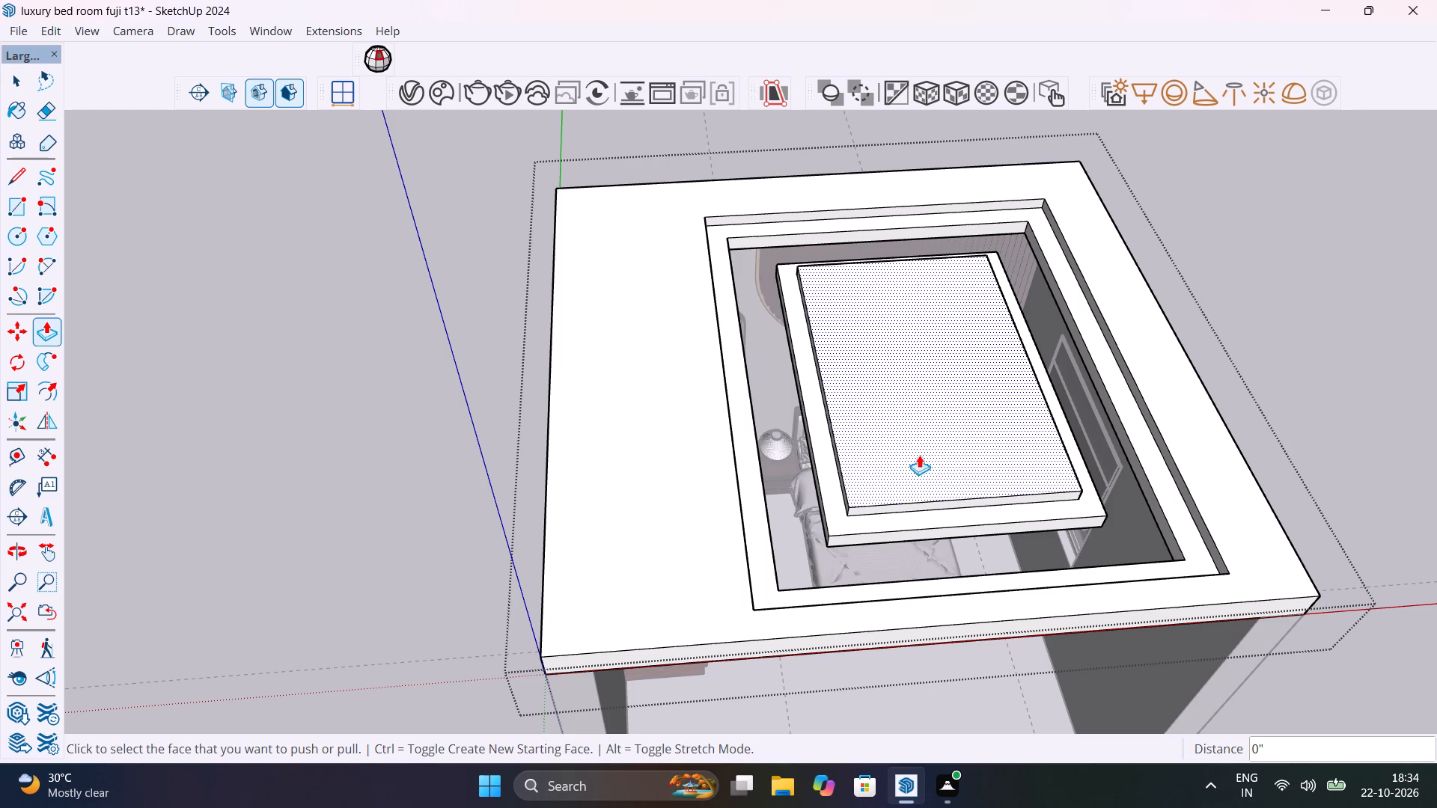
middle_click_drag(971, 477, 569, 330)
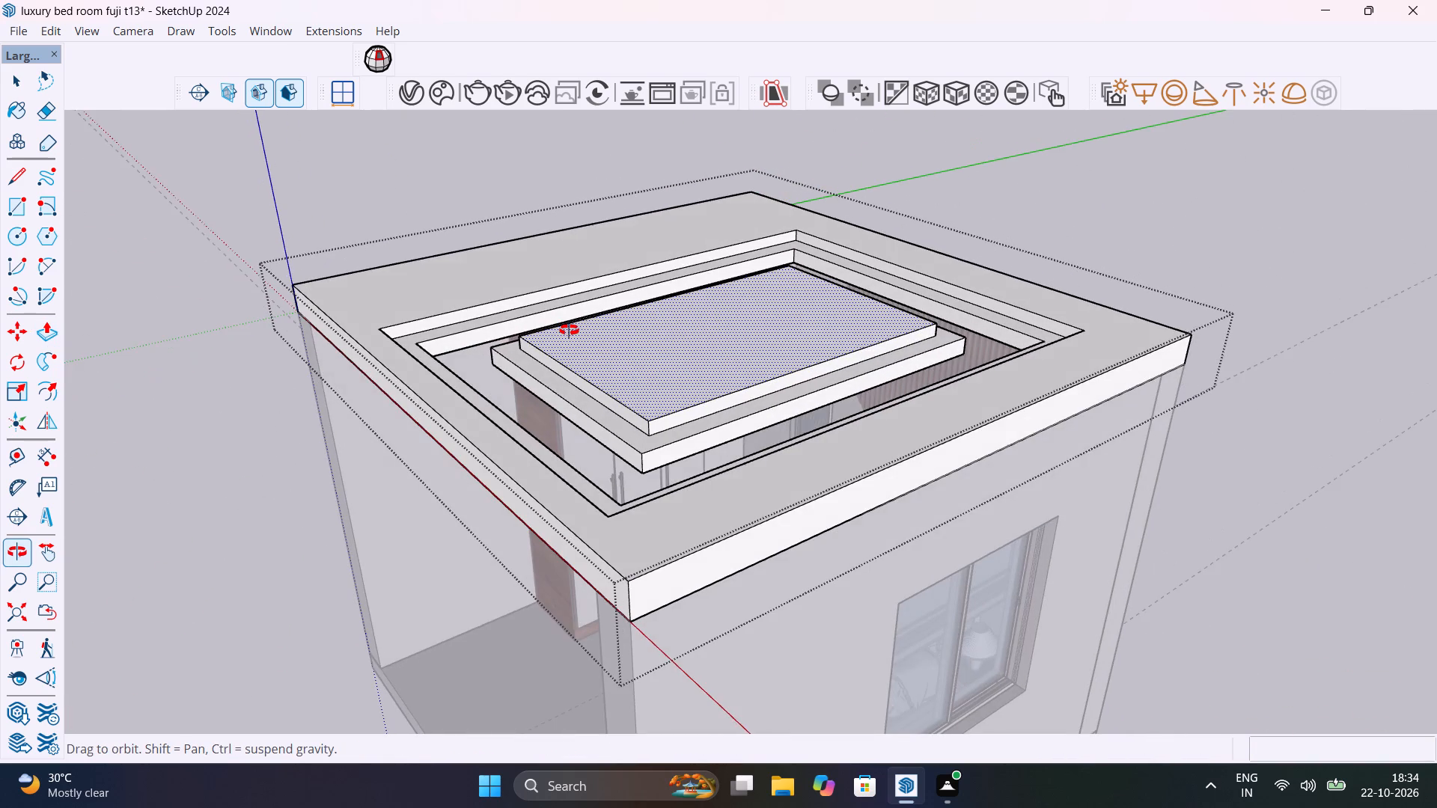
middle_click_drag(569, 330, 664, 530)
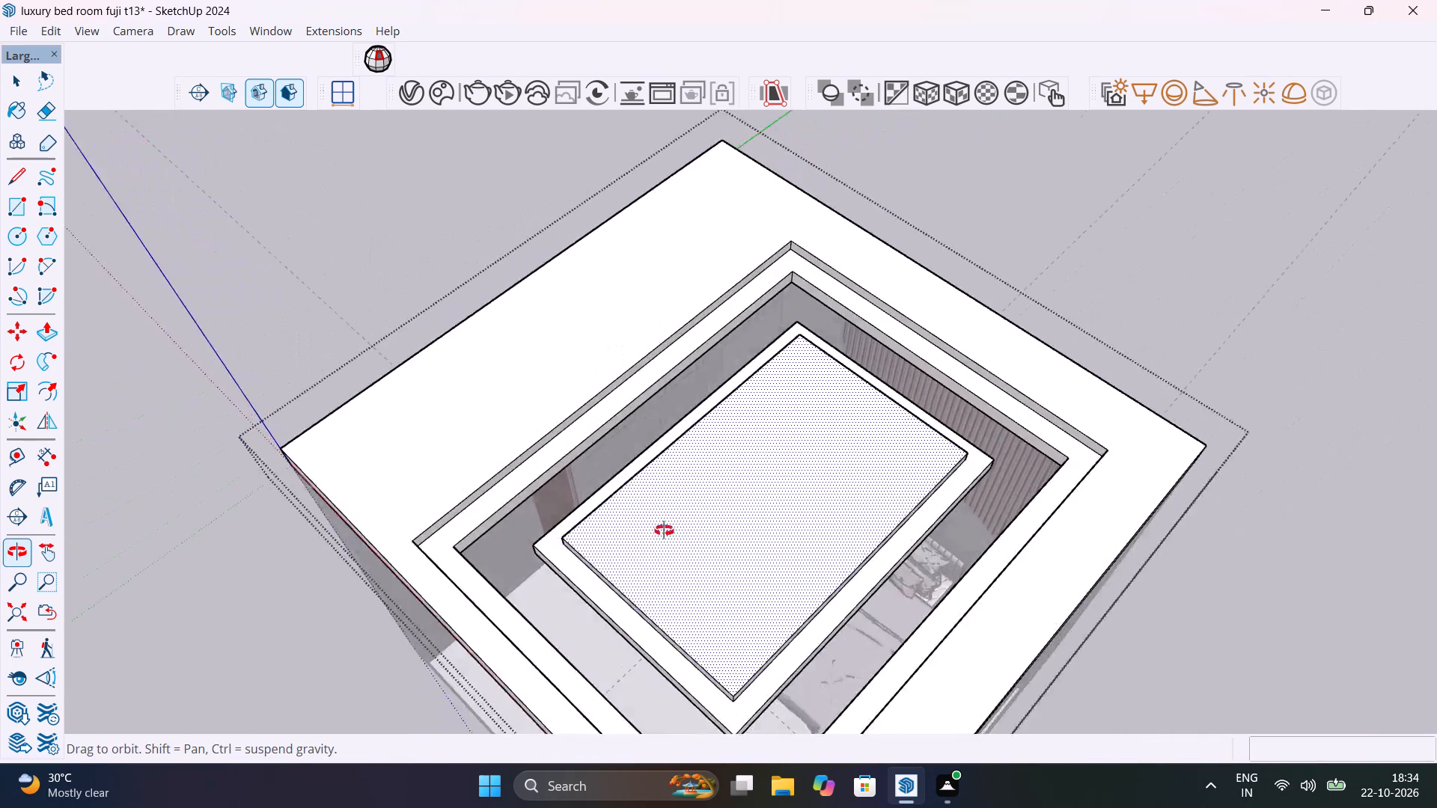
middle_click_drag(664, 530, 695, 533)
key("space")
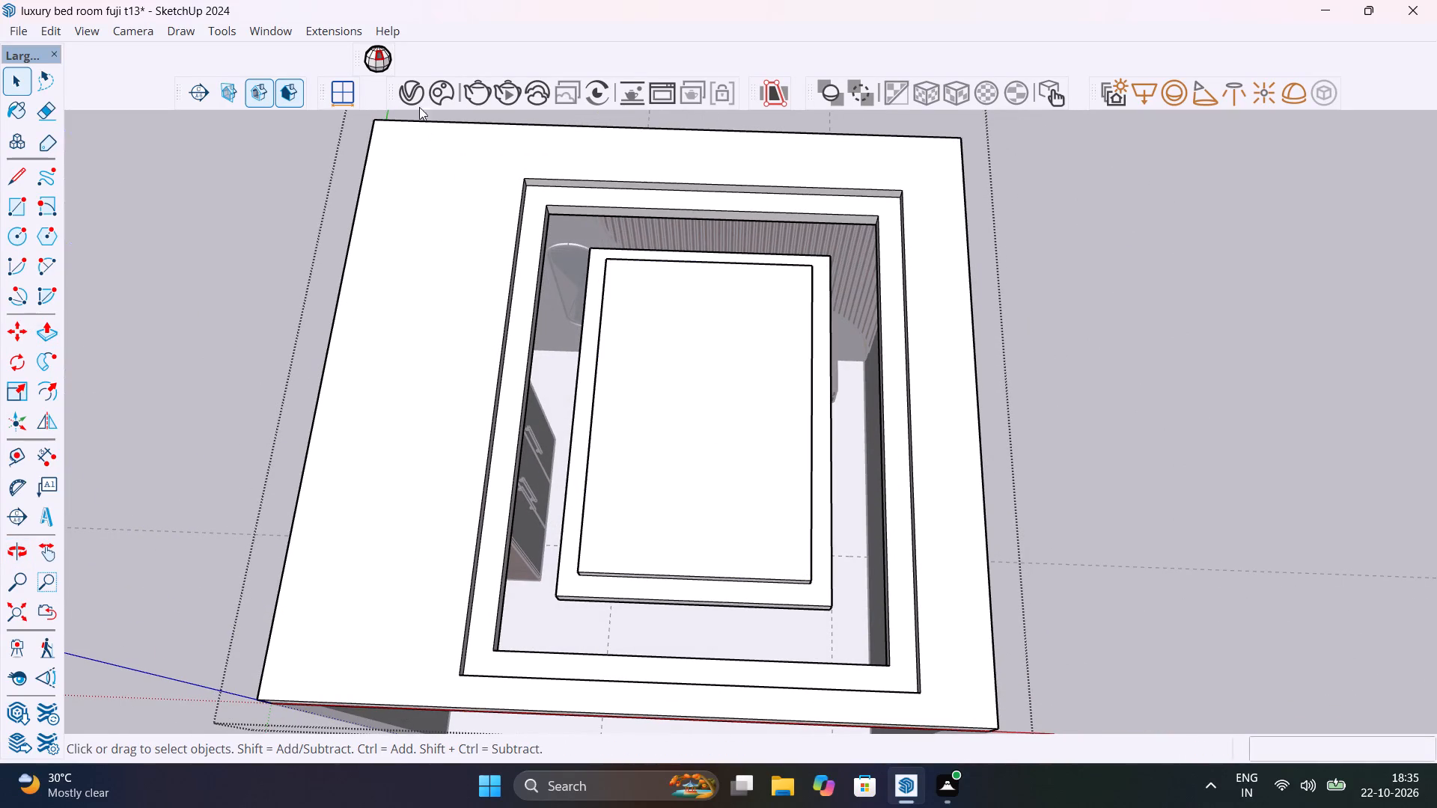
Create a new V-Ray emissive material and apply it to the ledge face around the opening and the centre panel's rim face.
left_click(409, 96)
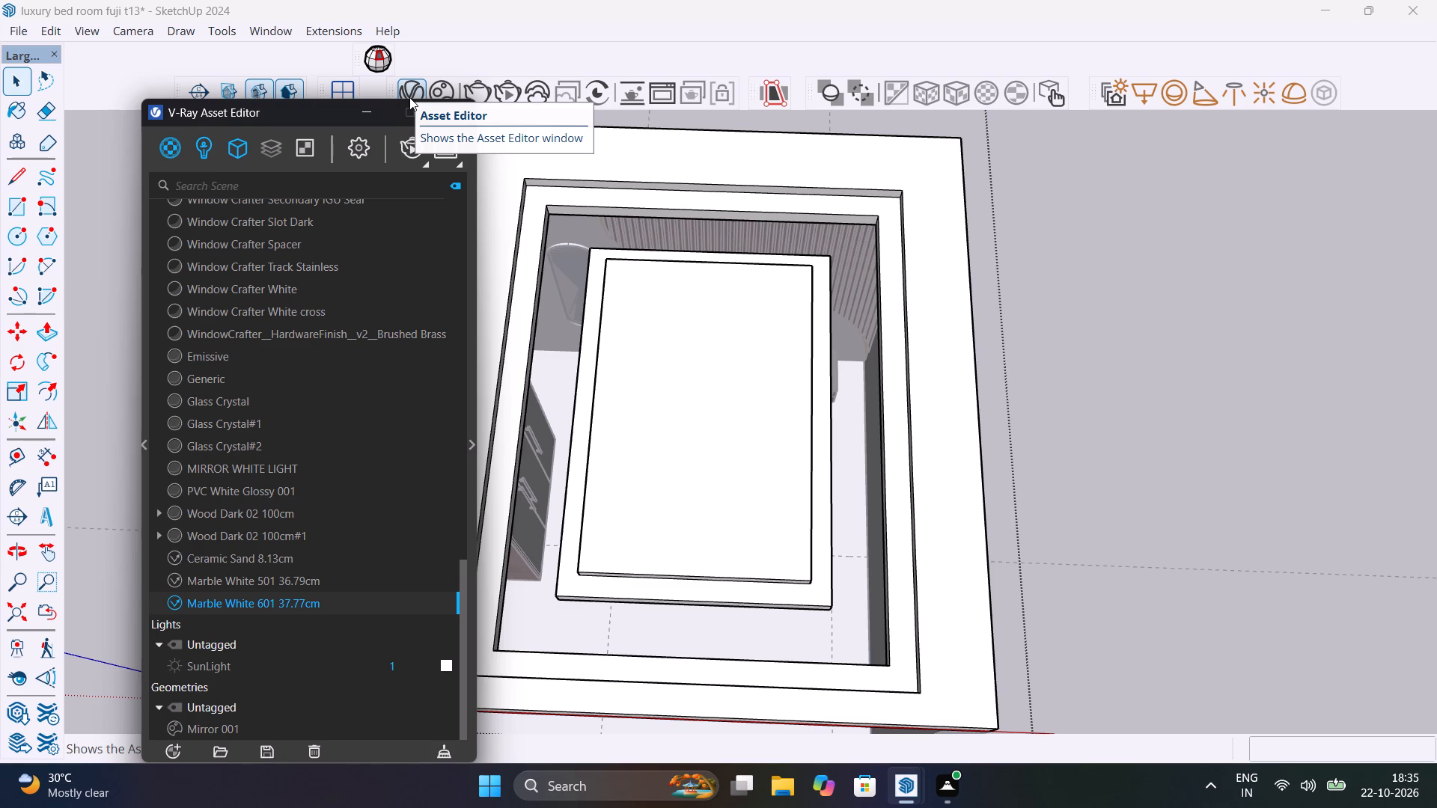
middle_click_drag(938, 239, 1019, 238, "shift")
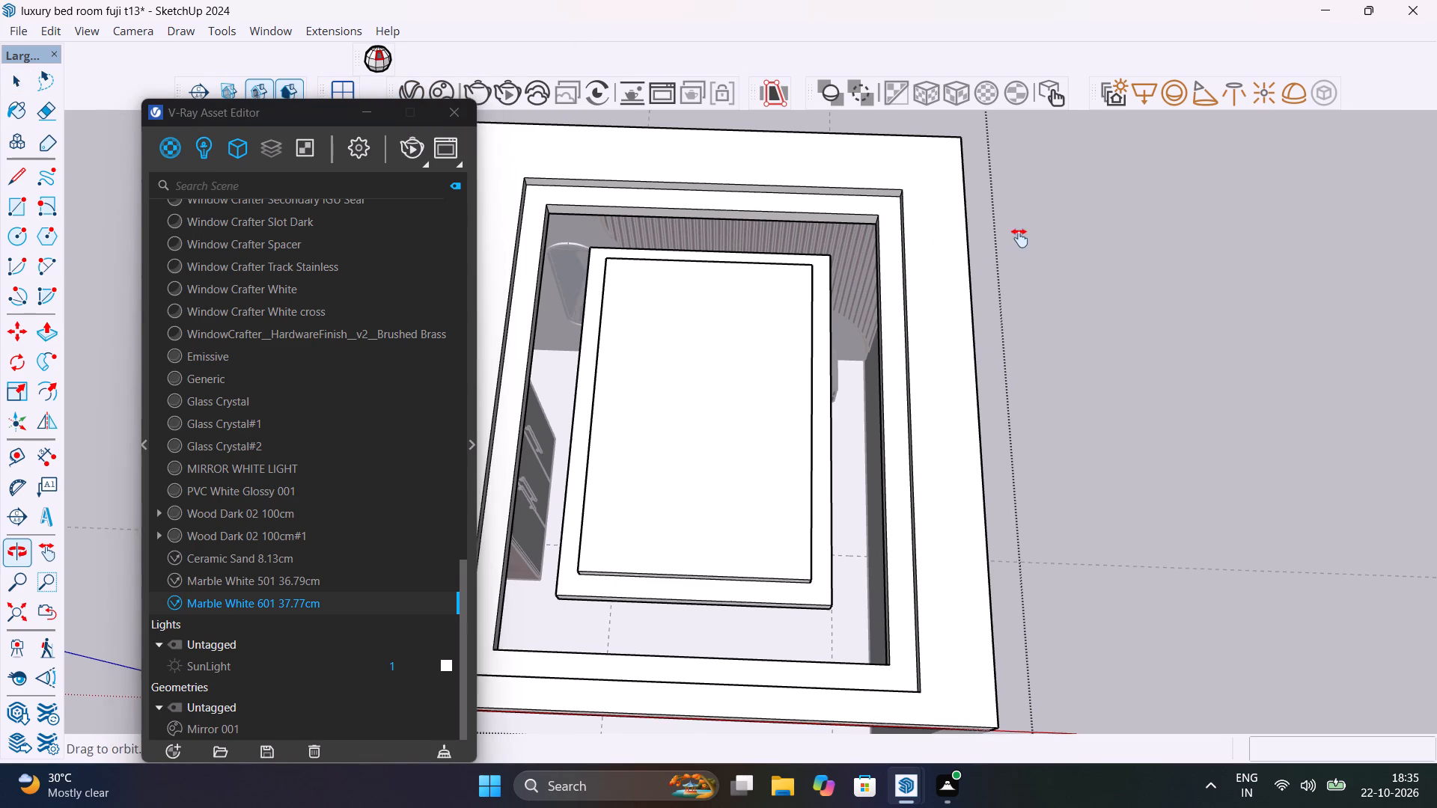
middle_click_drag(1019, 238, 1151, 236, "shift")
left_click(1254, 262)
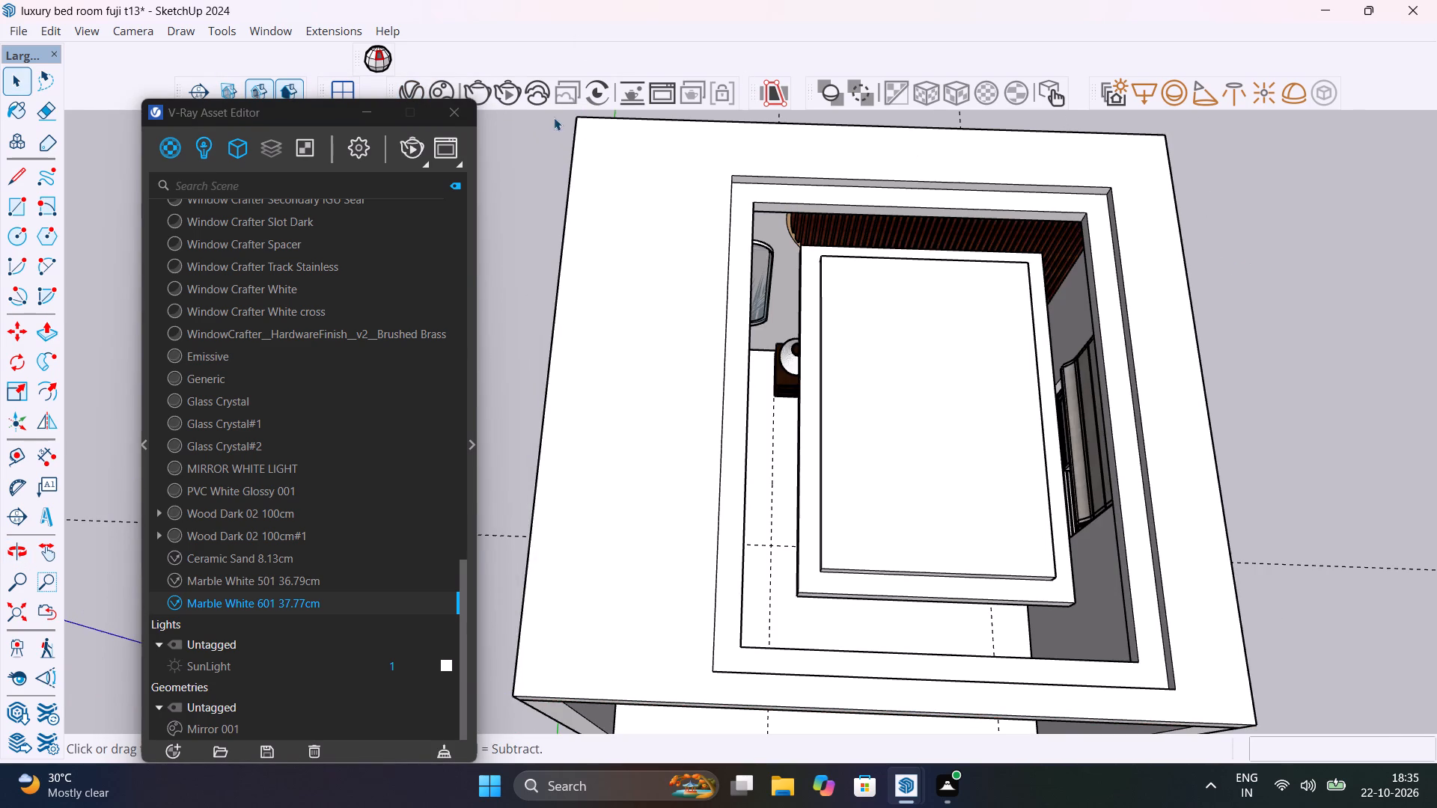
scroll(722, 195, "up", 4)
left_click(751, 213)
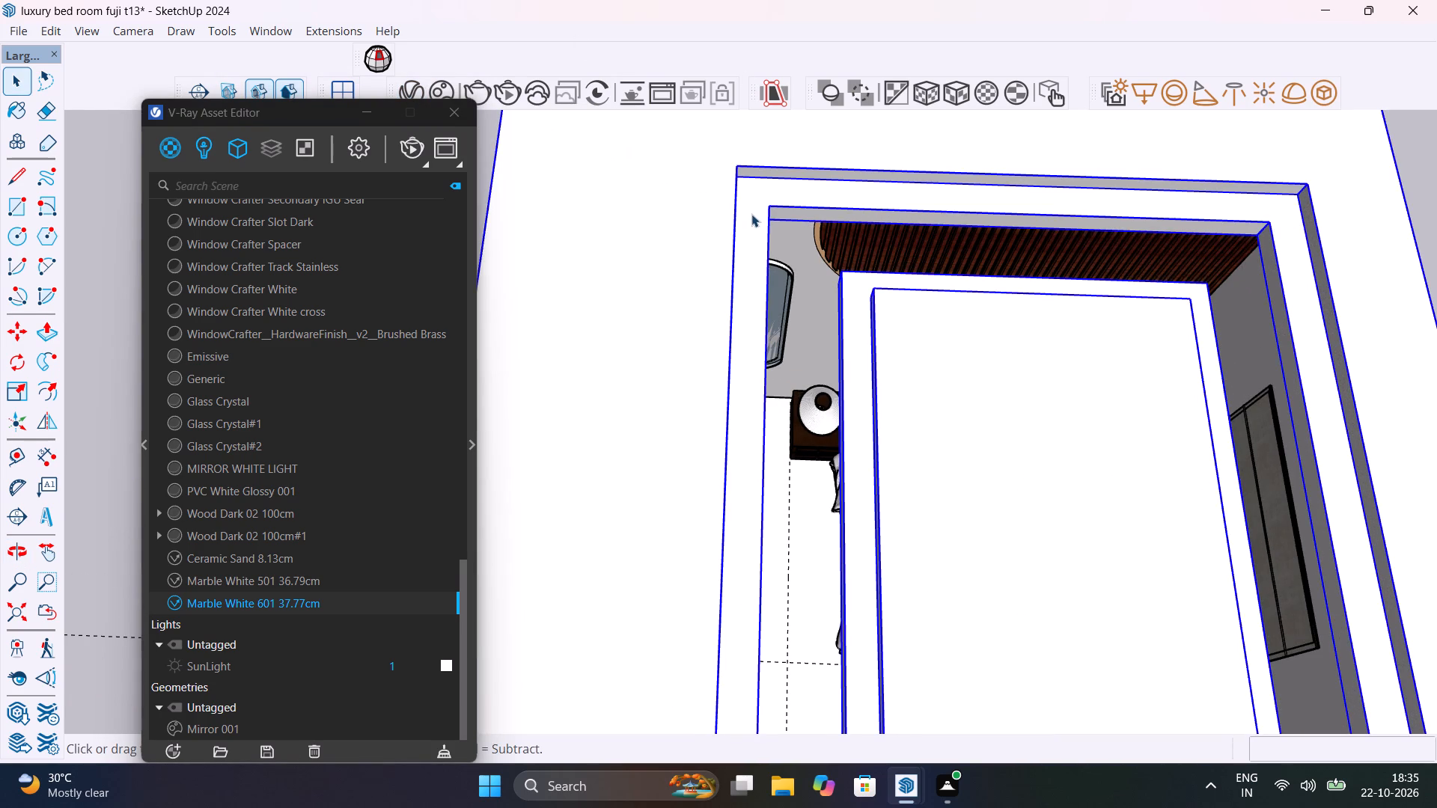
double_click(753, 221)
left_click(753, 221)
left_click(753, 221)
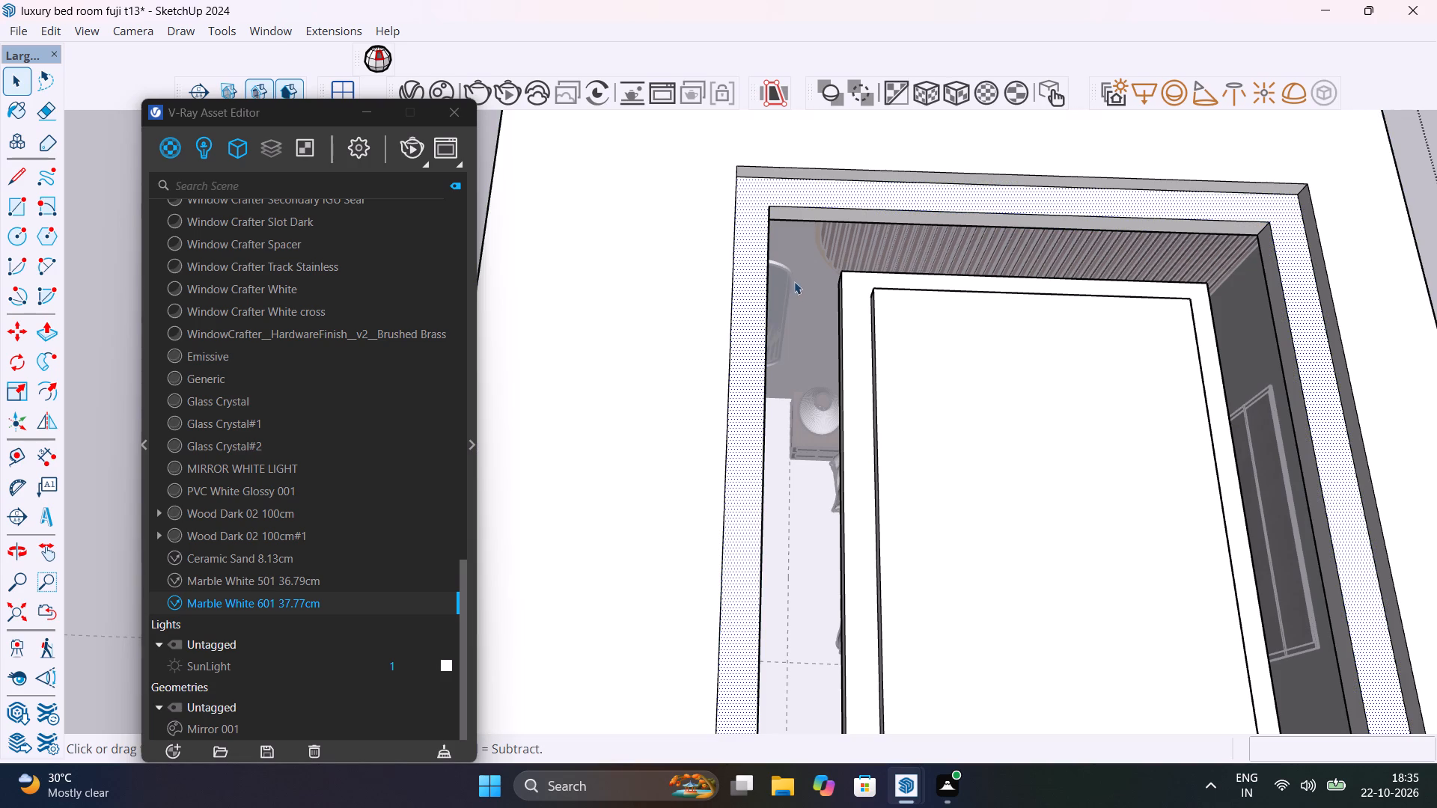
left_click(859, 340, "shift")
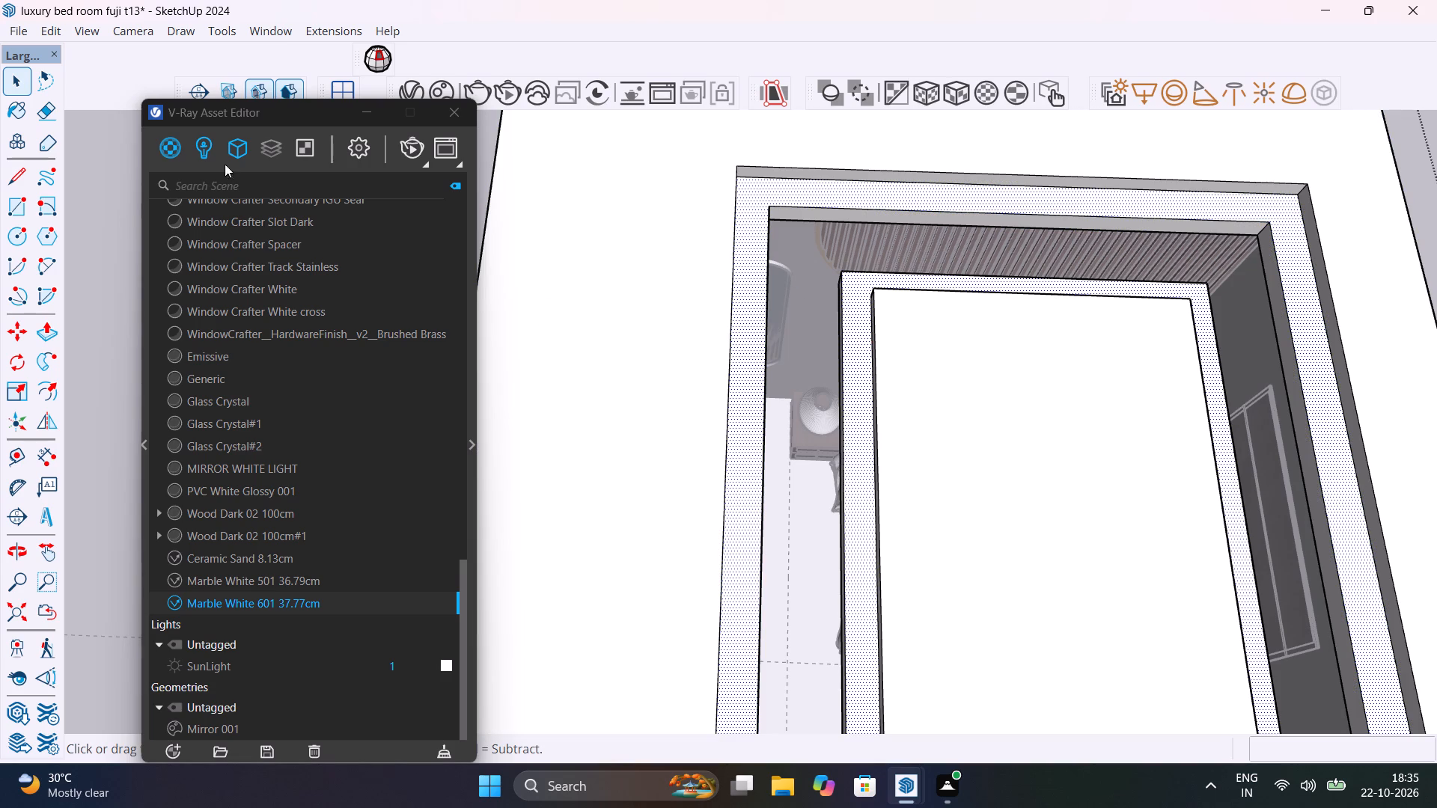
right_click(173, 153, "shift")
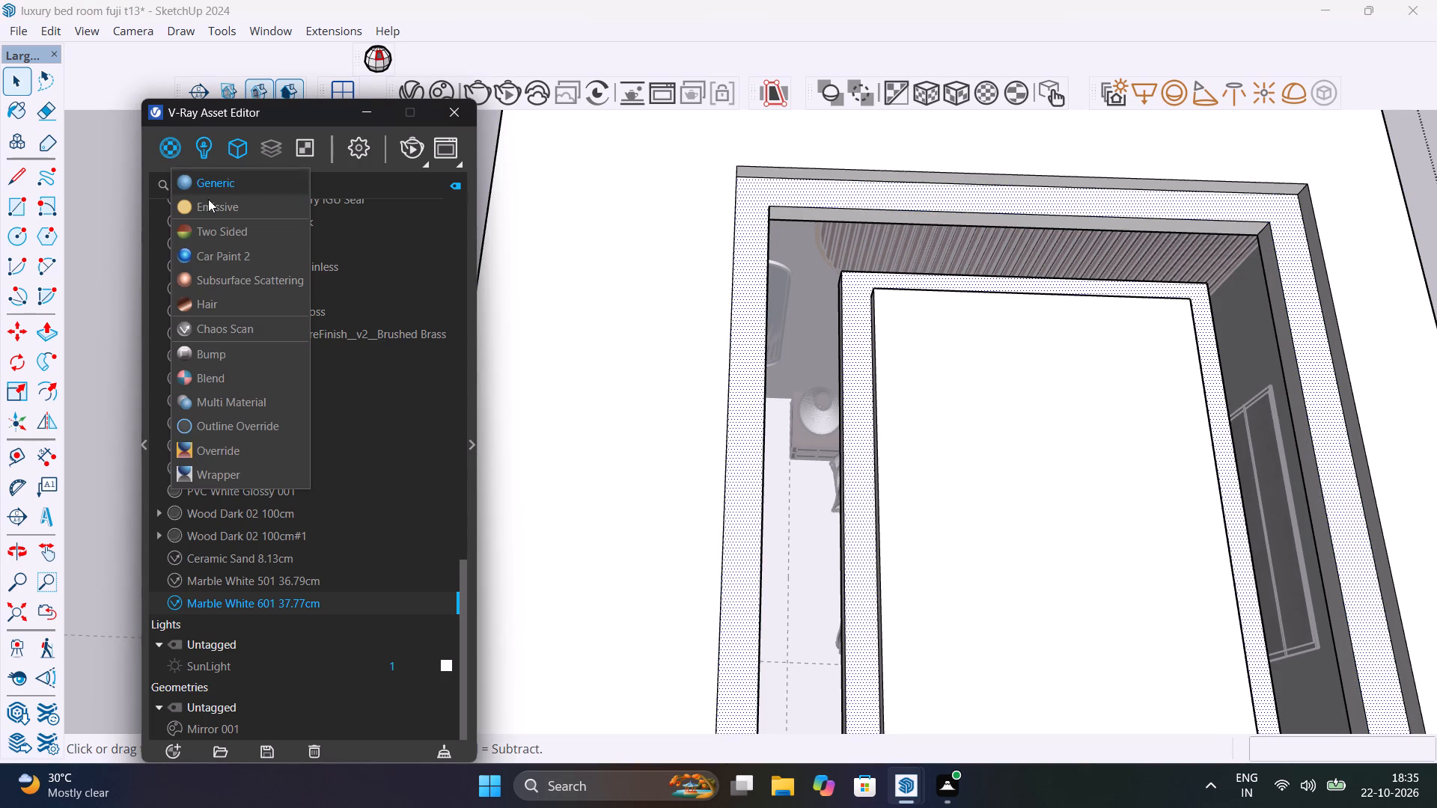
left_click(208, 201, "shift")
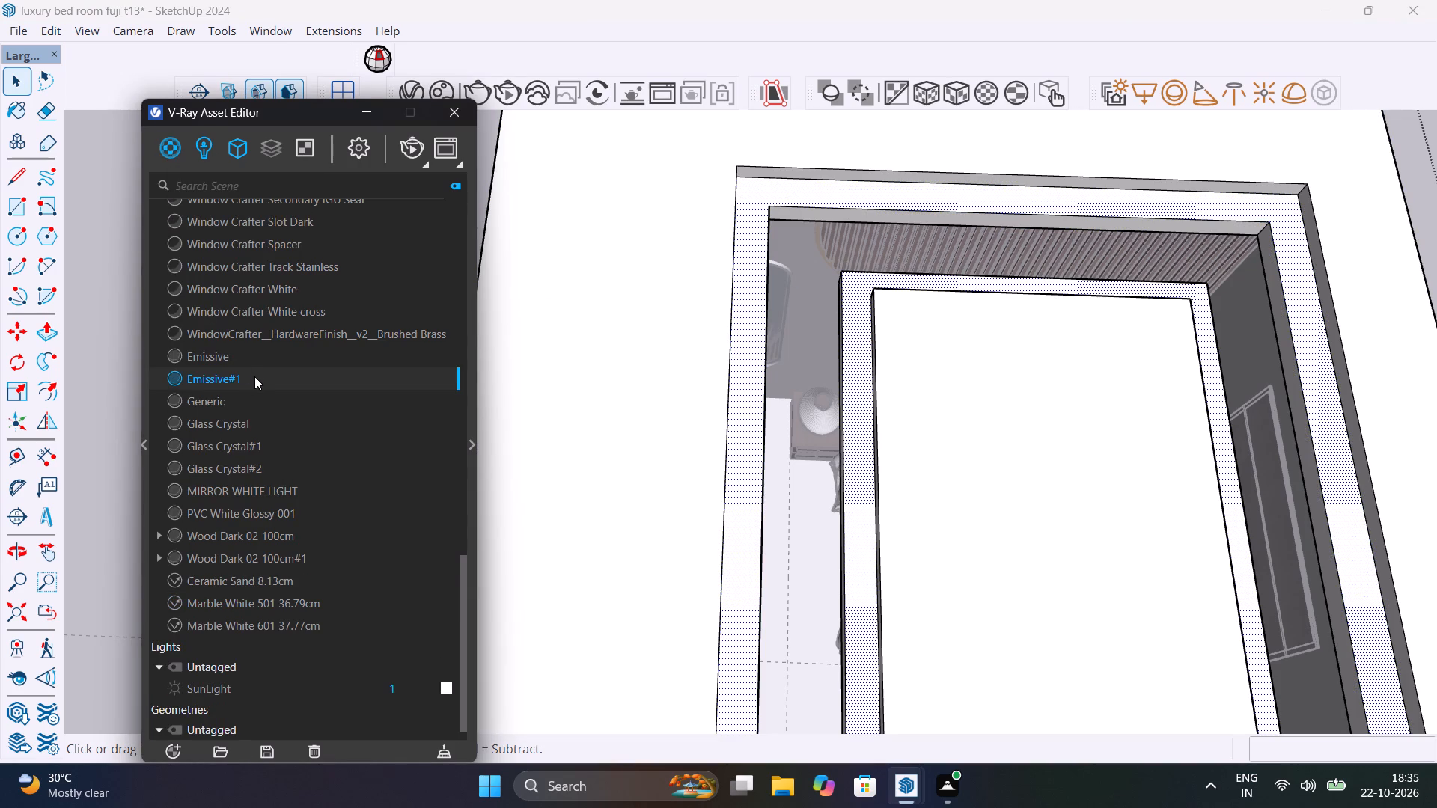
left_click(254, 376, "shift")
right_click(254, 377, "shift")
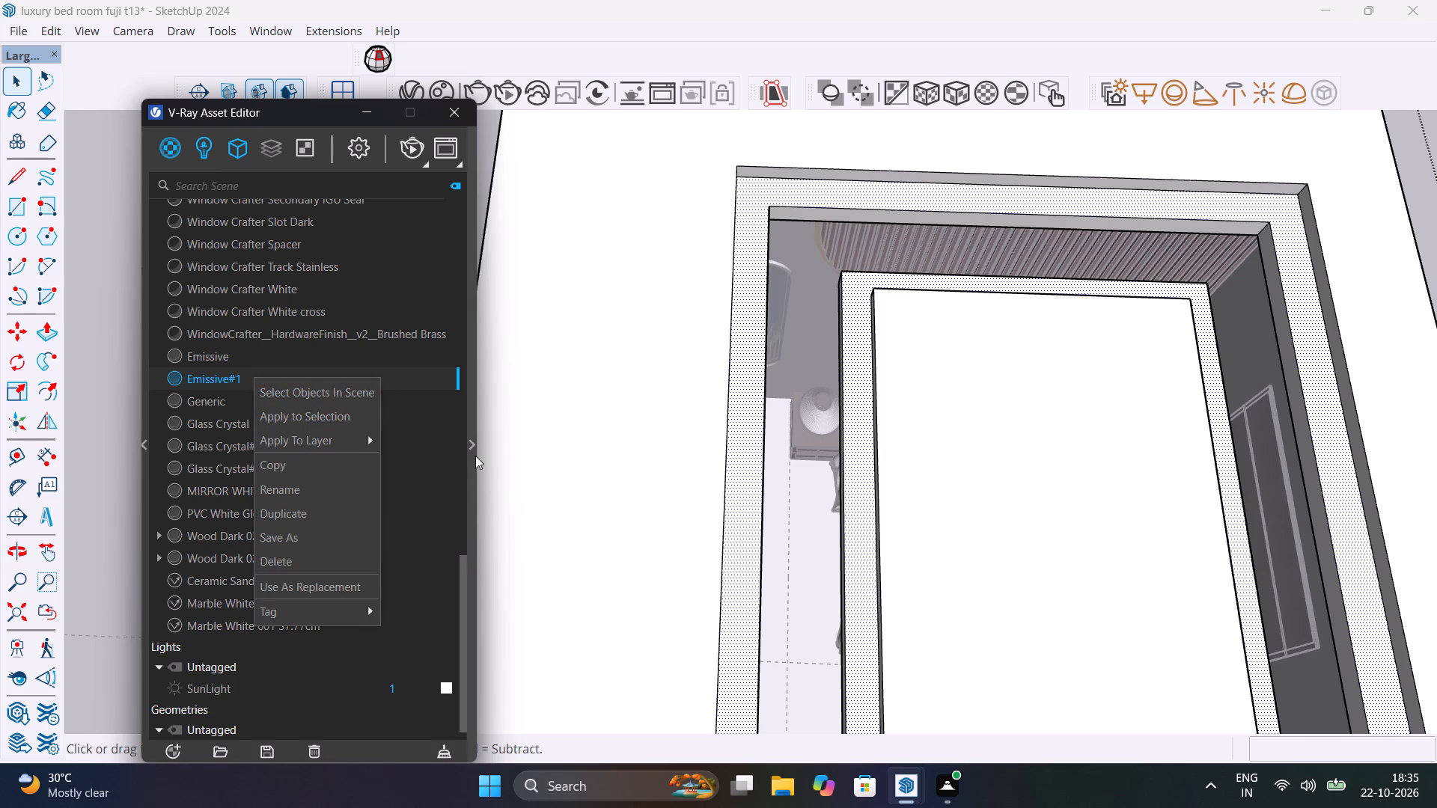
left_click(475, 436, "shift")
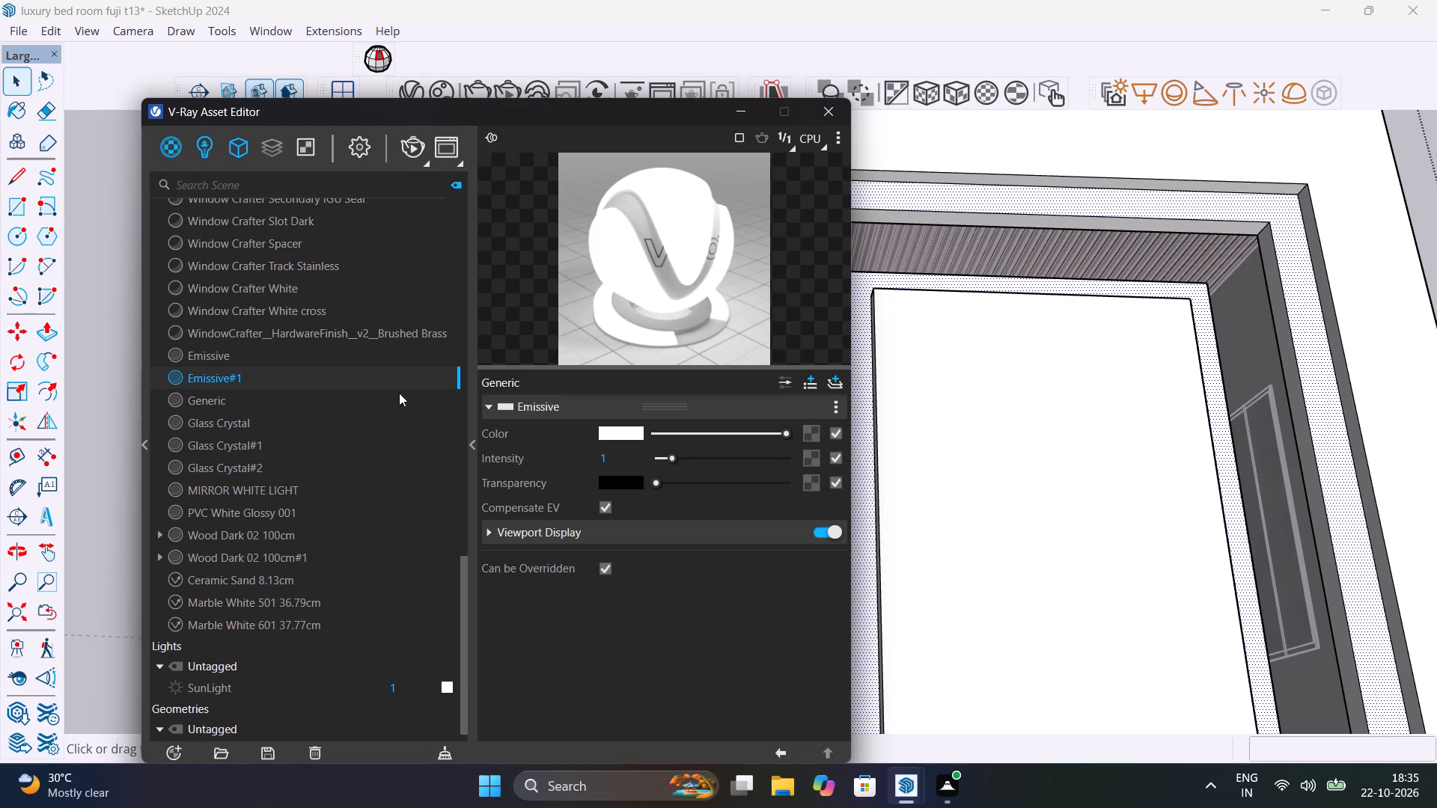
left_click(347, 372, "shift")
right_click(347, 372, "shift")
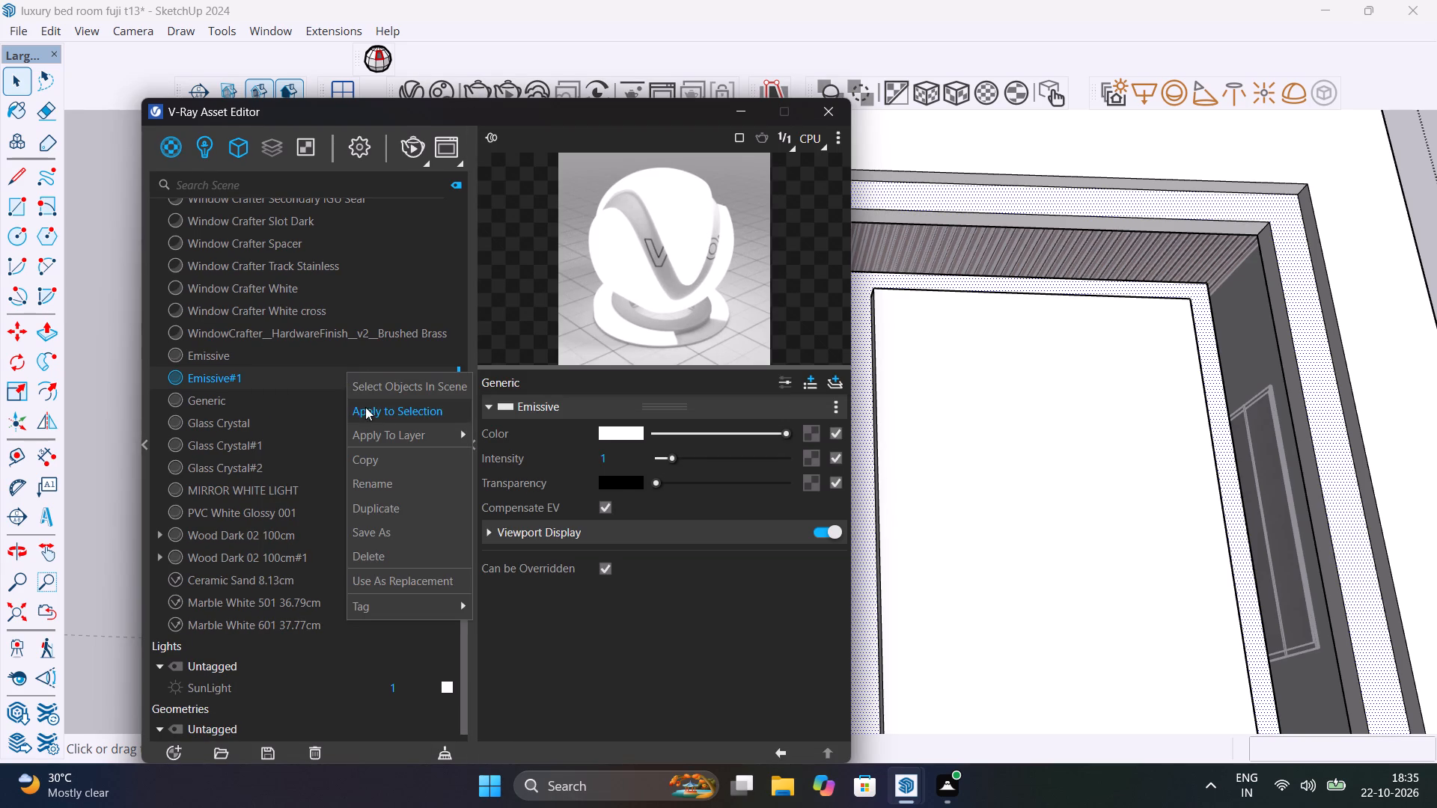
left_click(382, 414, "shift")
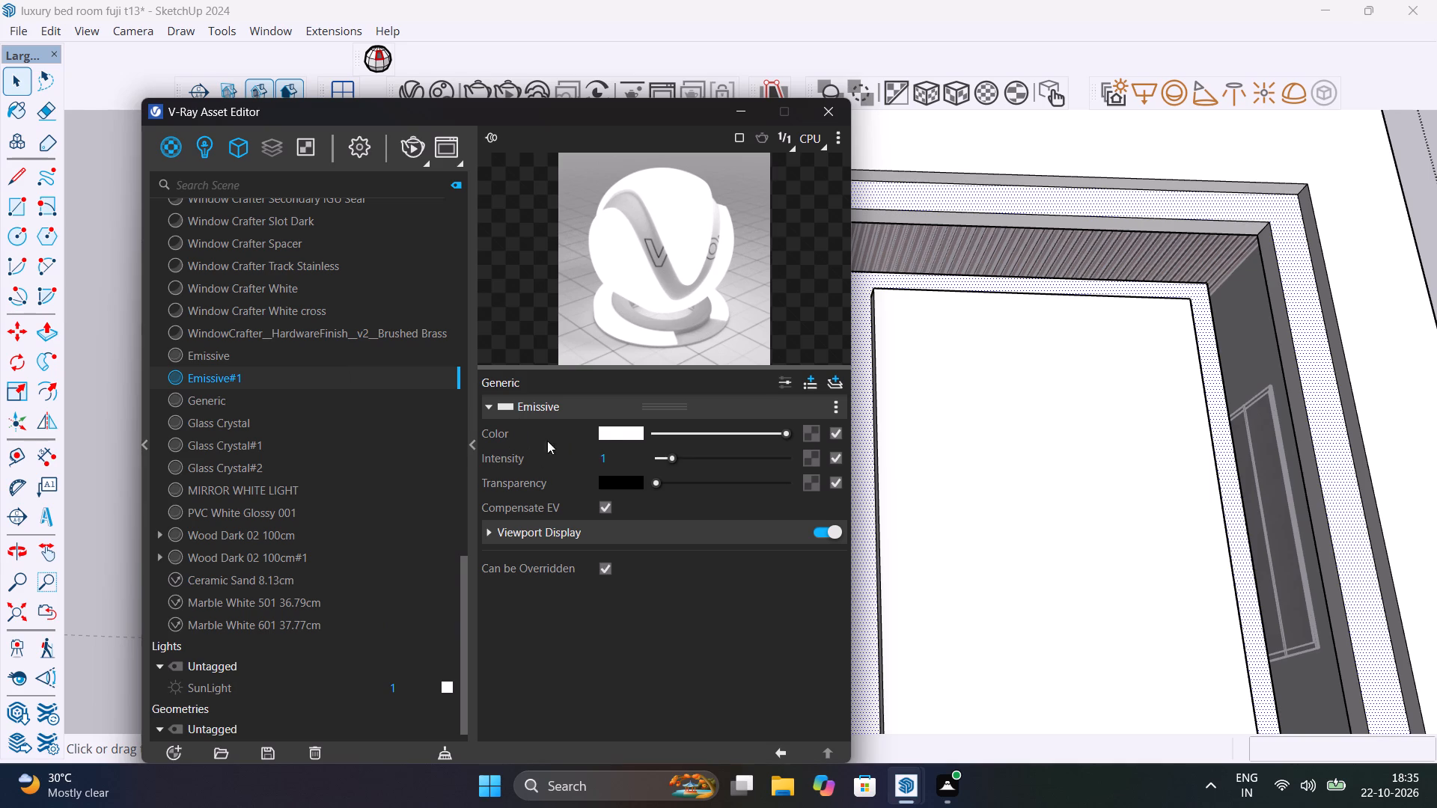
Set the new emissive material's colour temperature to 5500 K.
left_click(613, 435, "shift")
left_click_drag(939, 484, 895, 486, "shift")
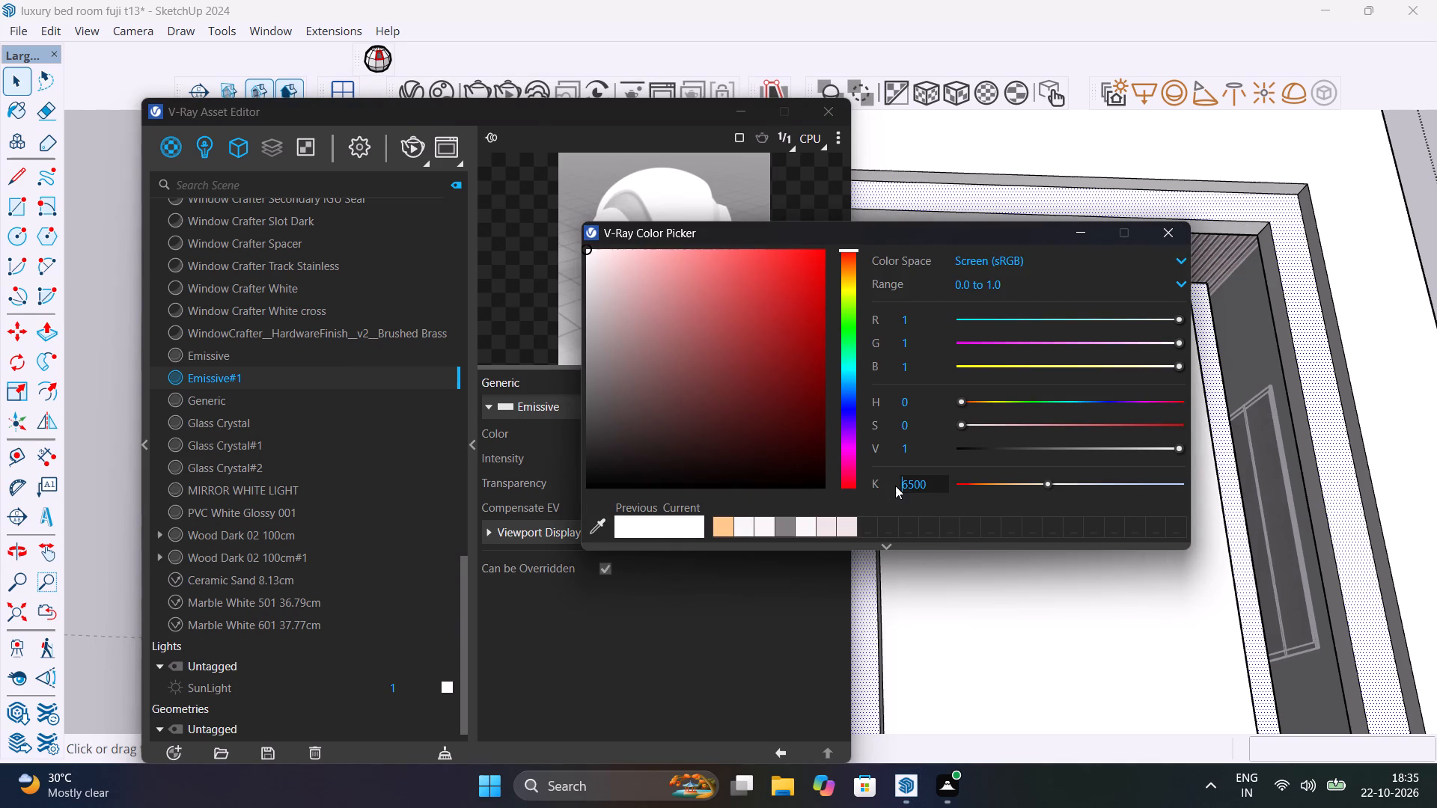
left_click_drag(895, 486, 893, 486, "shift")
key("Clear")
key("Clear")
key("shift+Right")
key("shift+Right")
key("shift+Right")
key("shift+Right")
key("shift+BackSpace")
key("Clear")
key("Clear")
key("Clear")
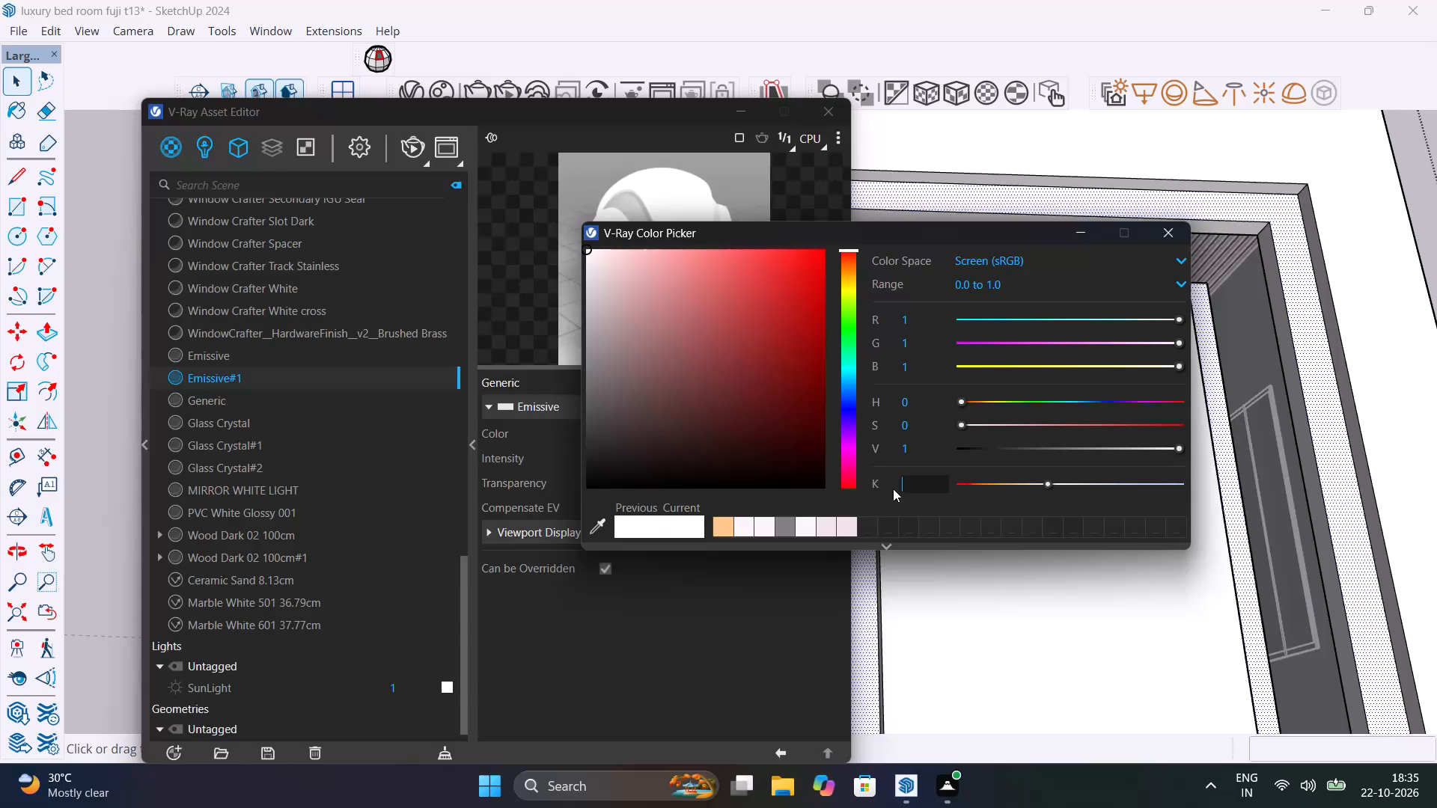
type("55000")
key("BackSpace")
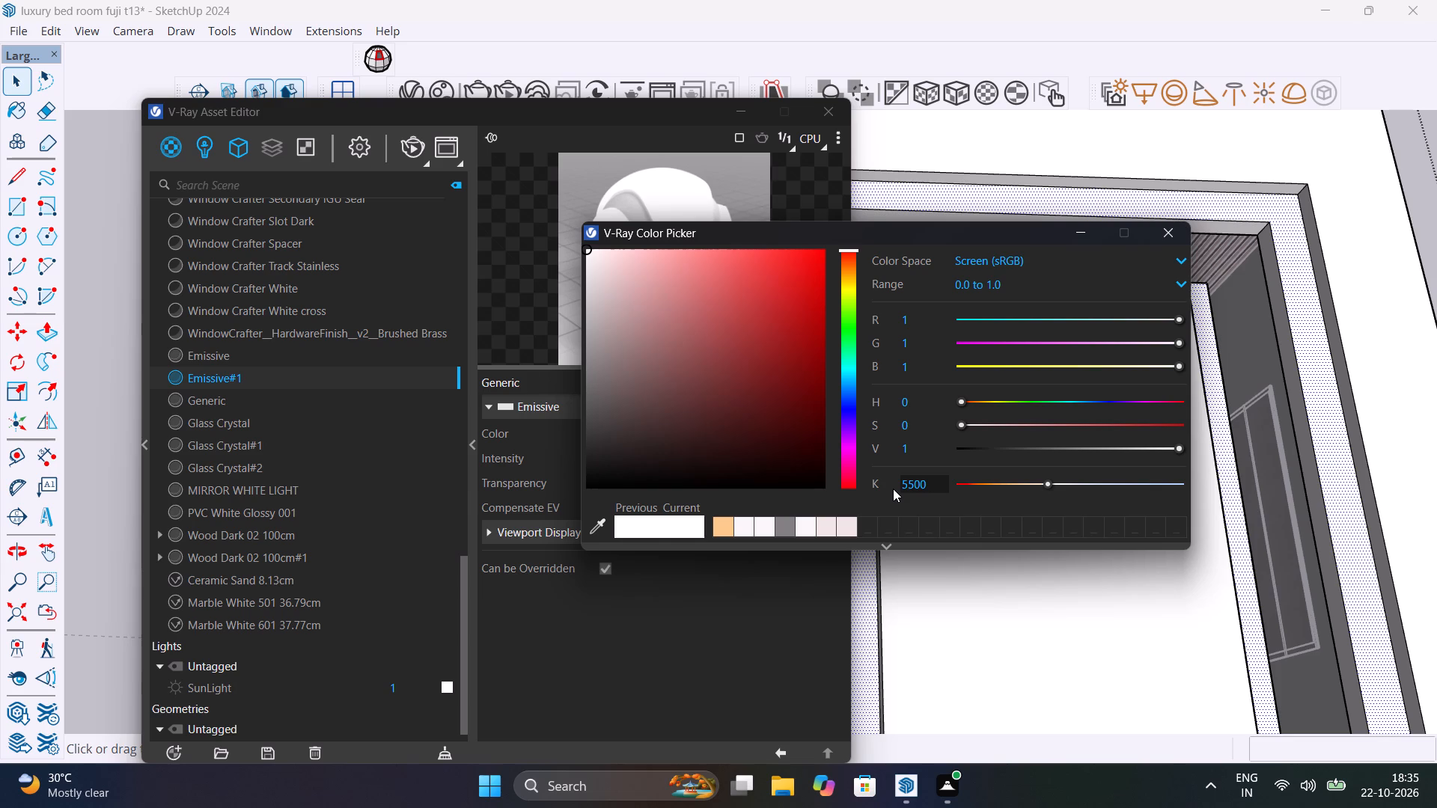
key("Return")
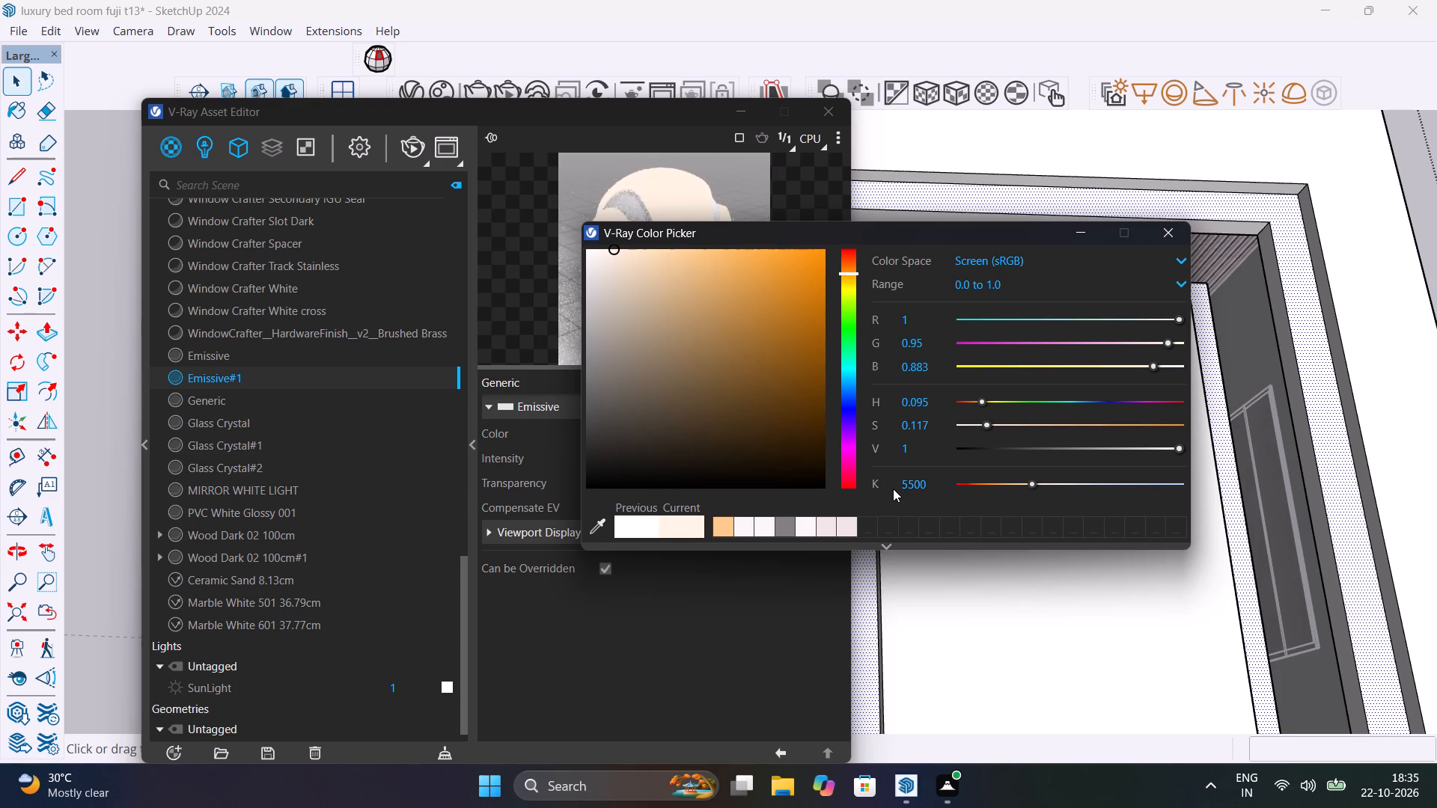
Change the emissive colour to the saved light orange swatch (3545 K) and reapply the material to the selected ledge and rim faces.
left_click(725, 524)
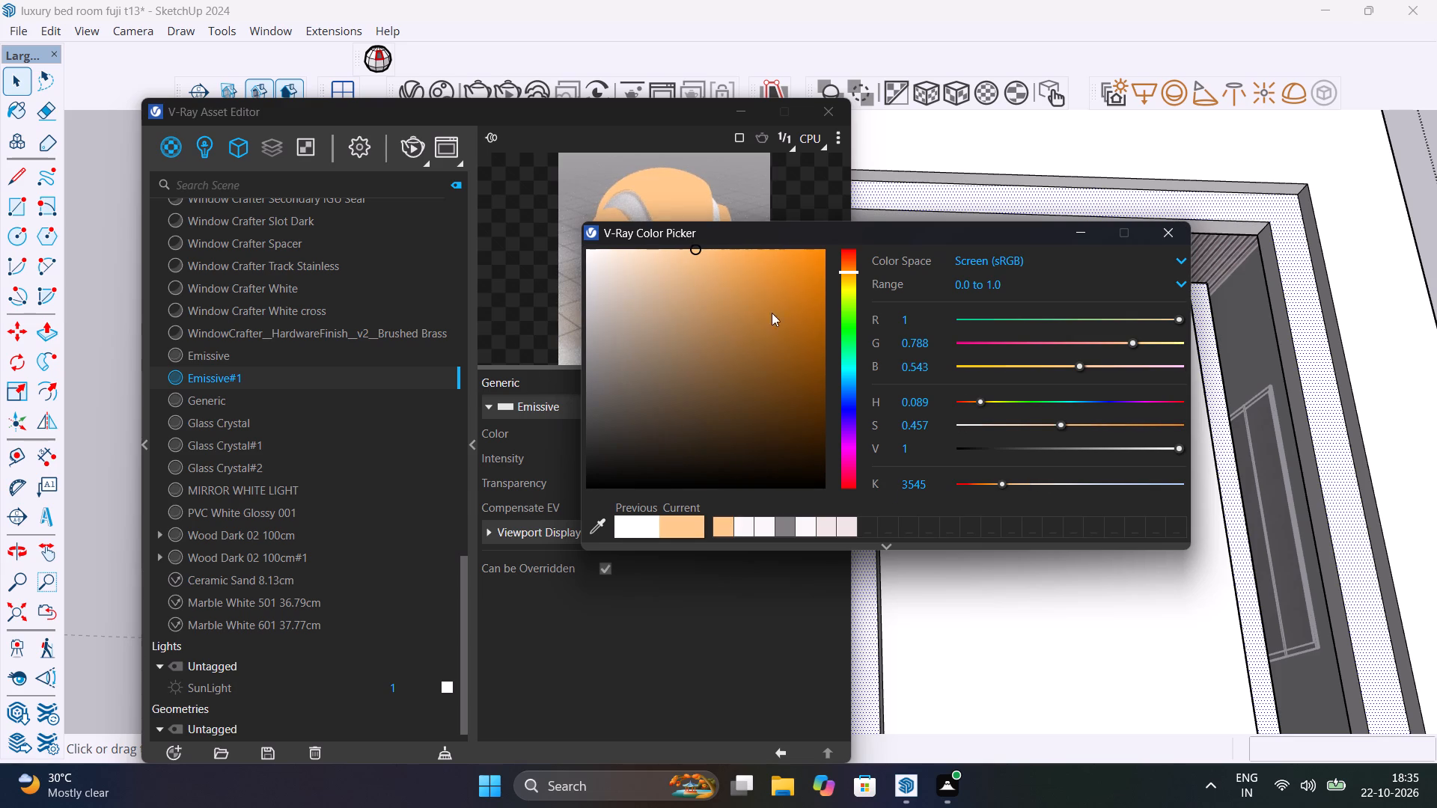
left_click_drag(896, 233, 1109, 643)
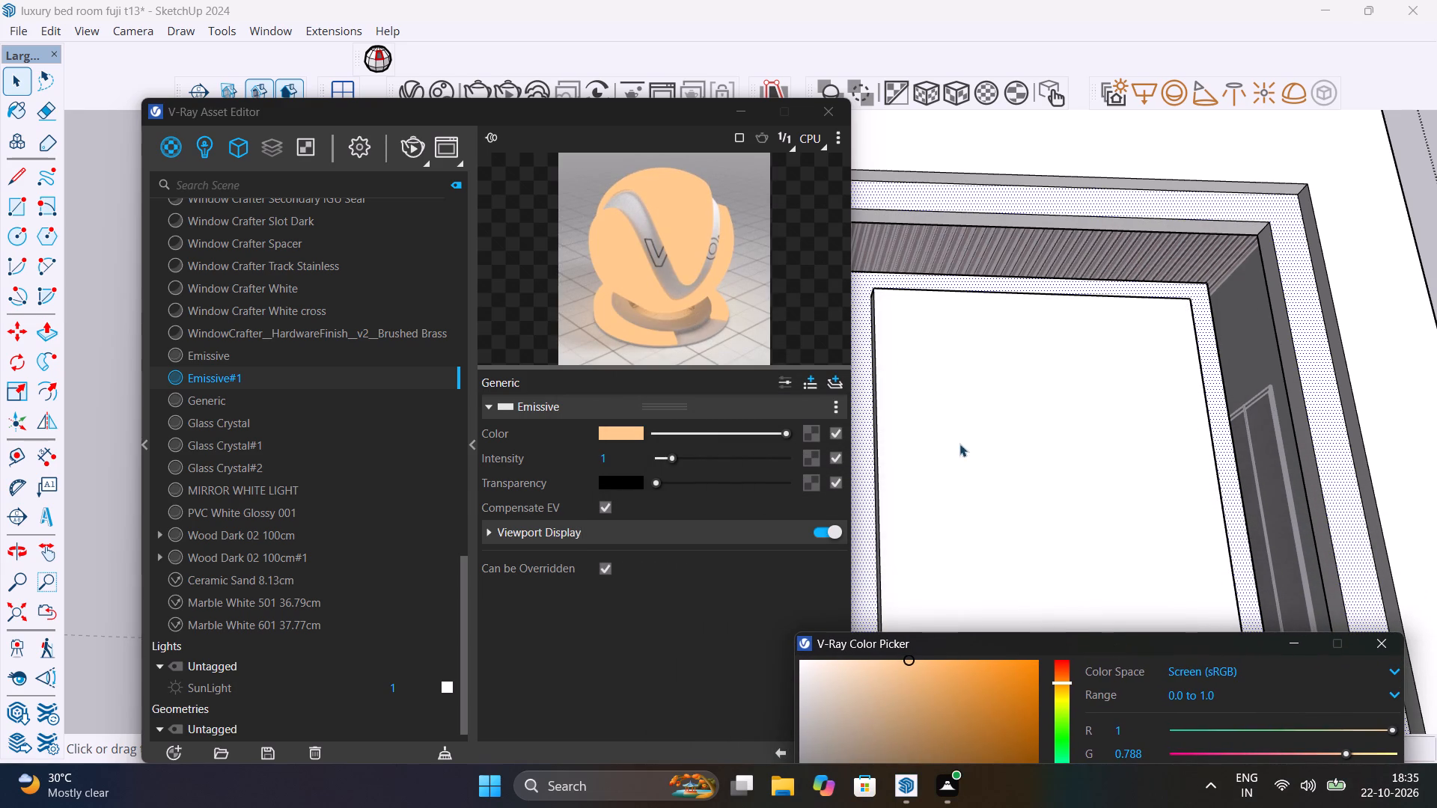
right_click(298, 373)
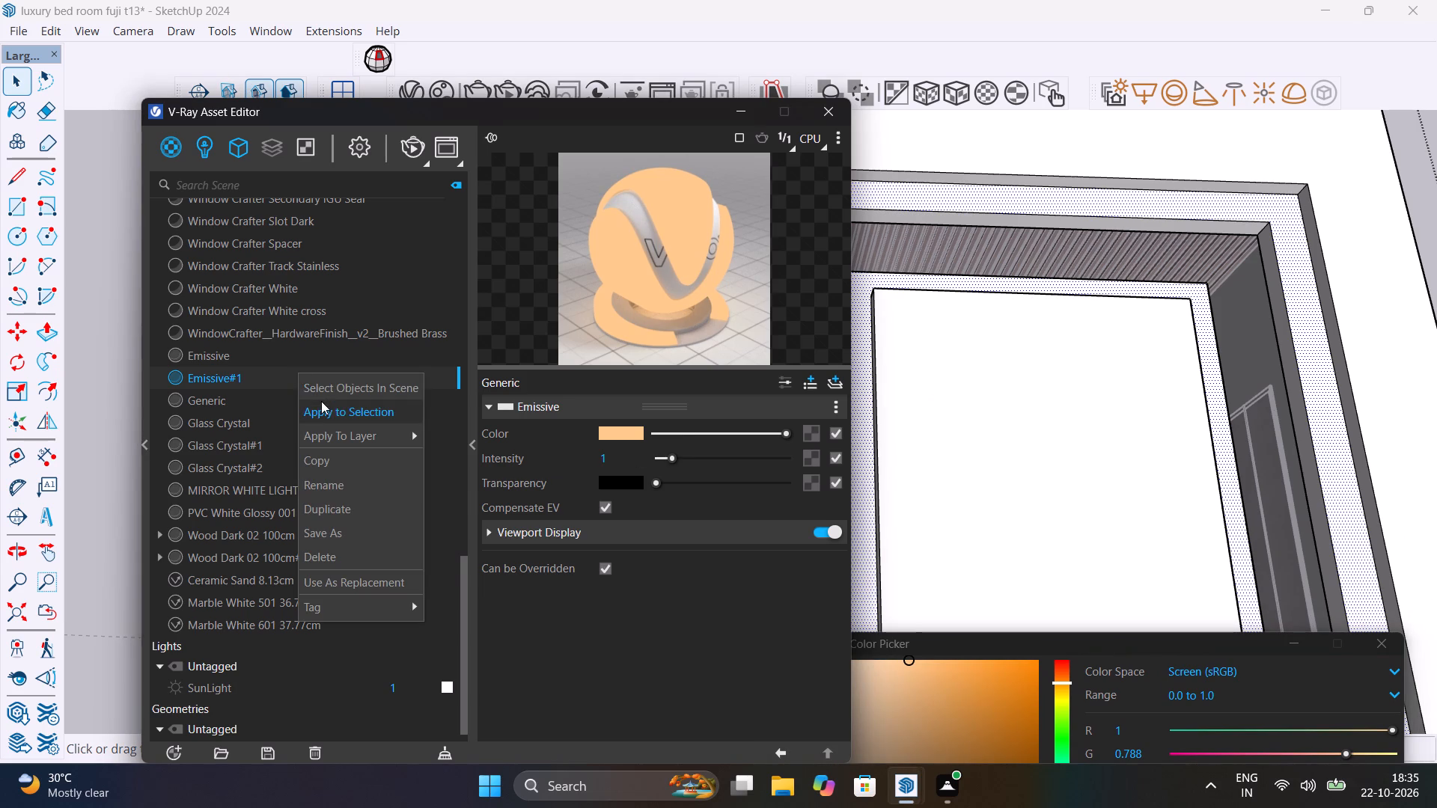
left_click(321, 400)
scroll(545, 420, "down", 10)
scroll(947, 388, "down", 2)
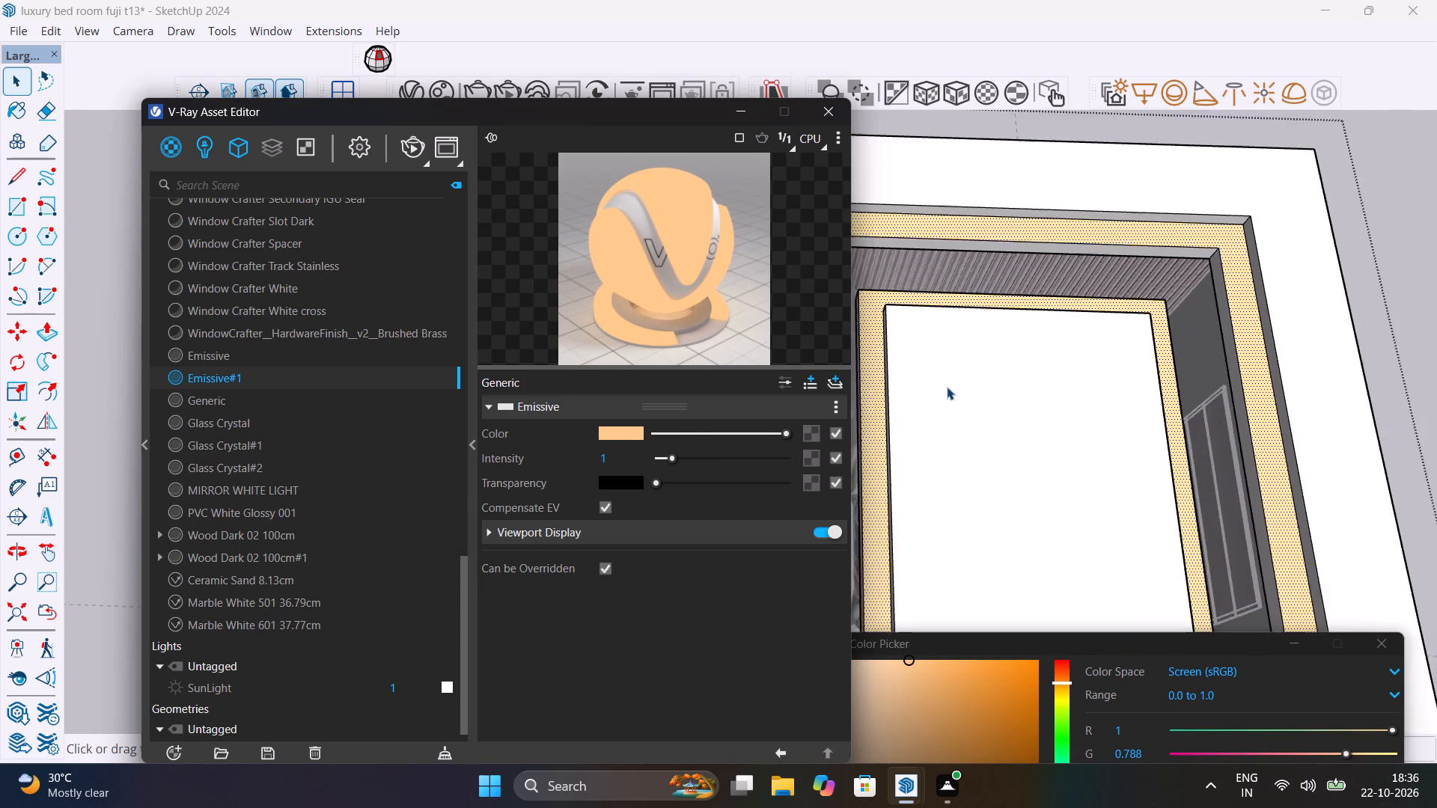
scroll(947, 387, "down", 9)
left_click(1263, 378)
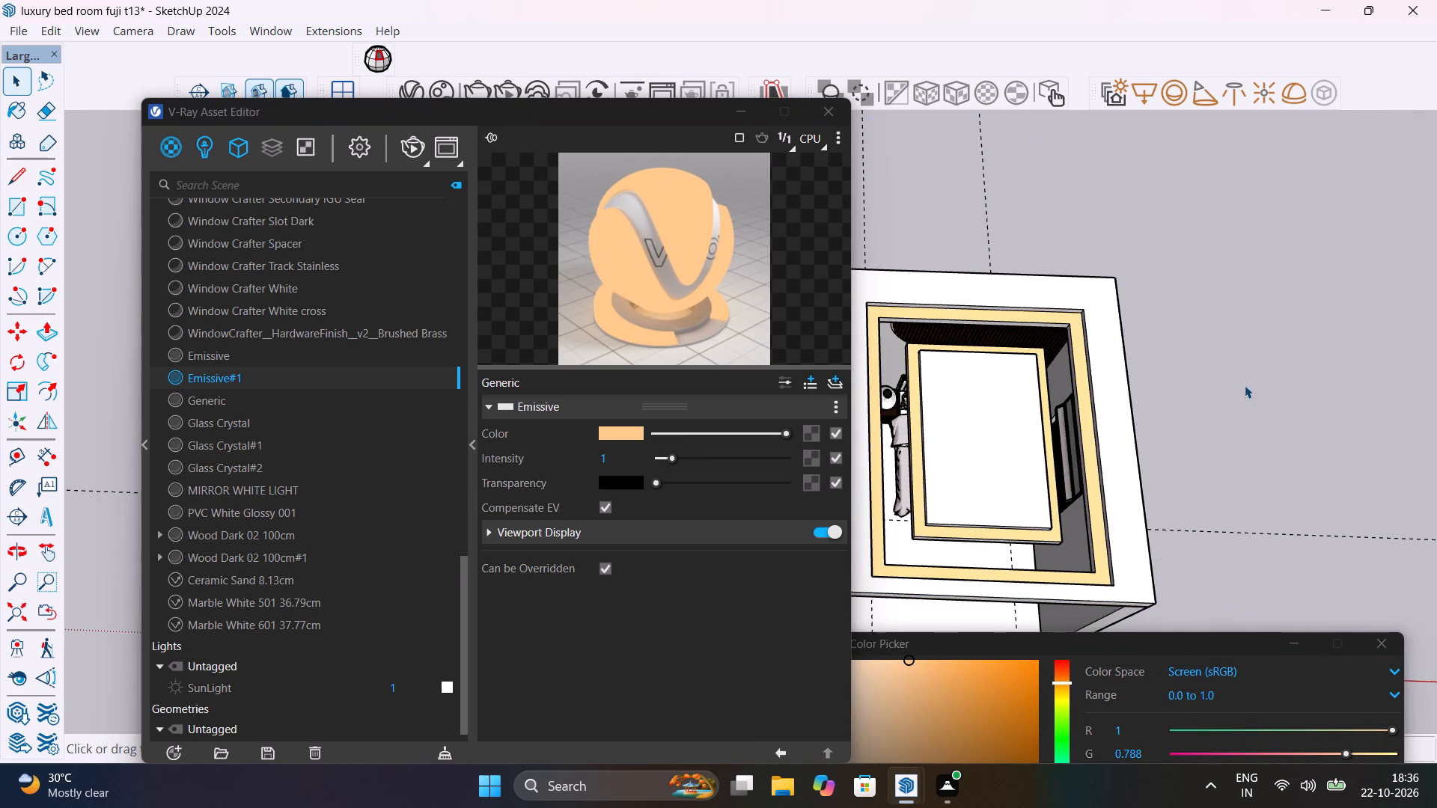
key("space")
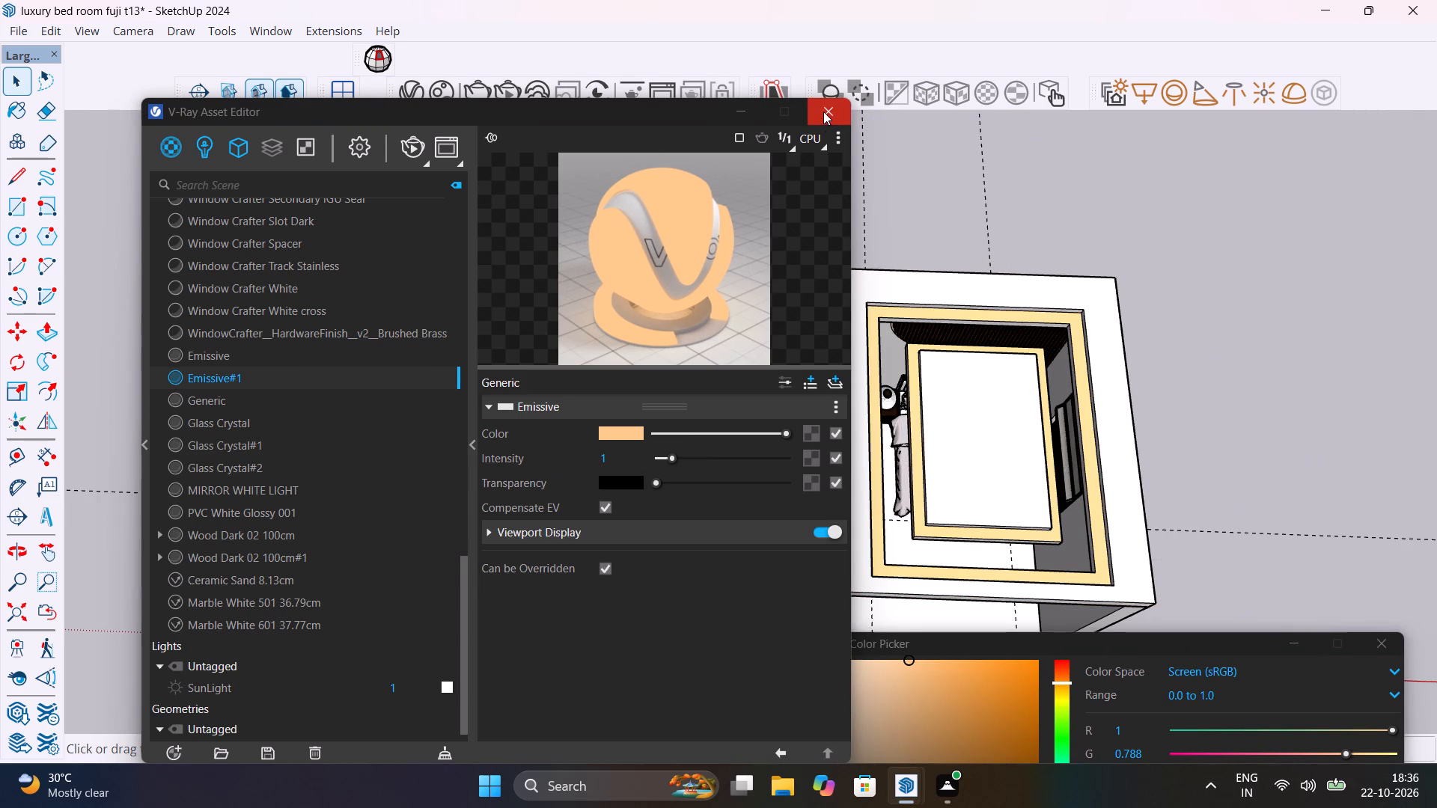
left_click(823, 111)
left_click(1378, 642)
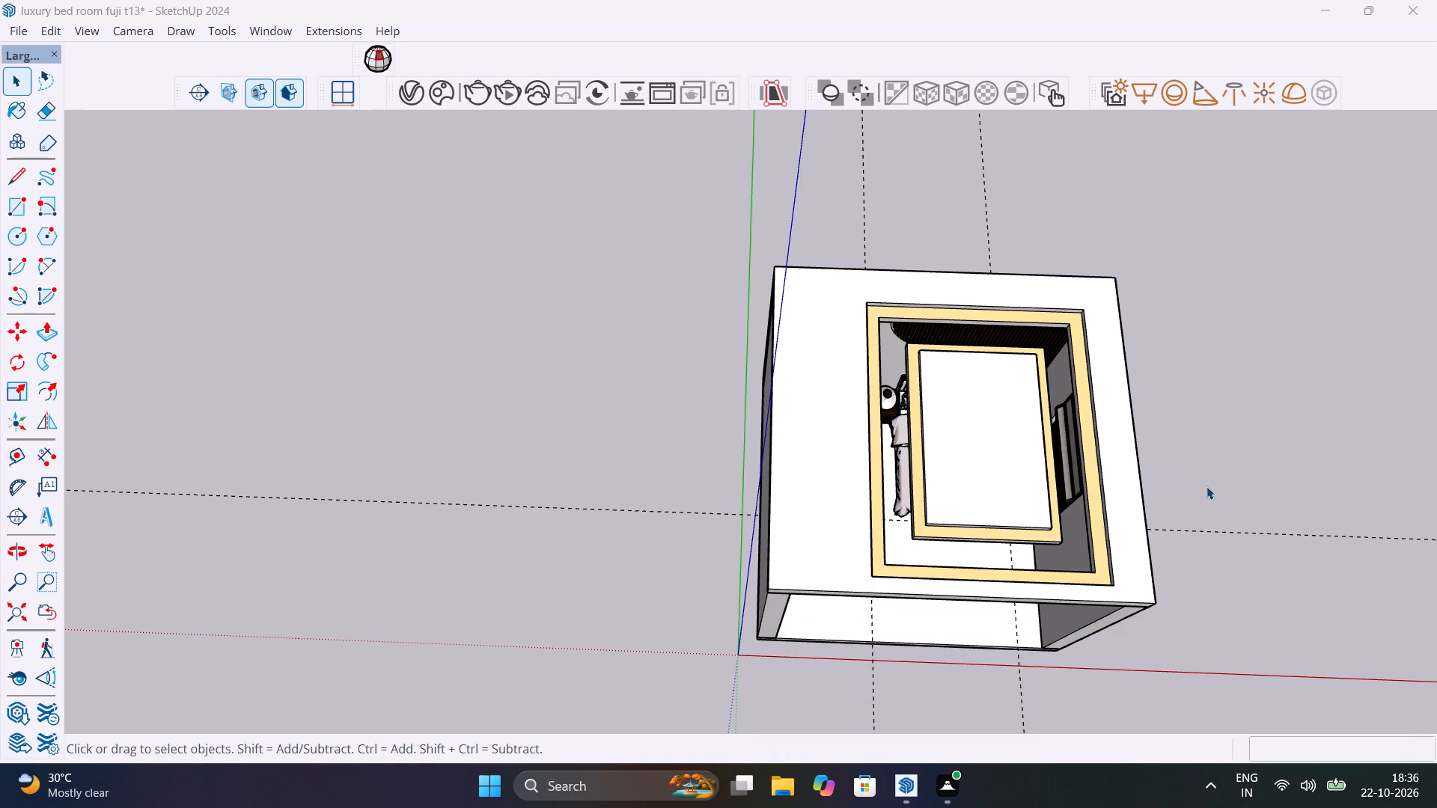
Unhide all hidden objects in the bedroom model.
middle_click_drag(1205, 483, 835, 215)
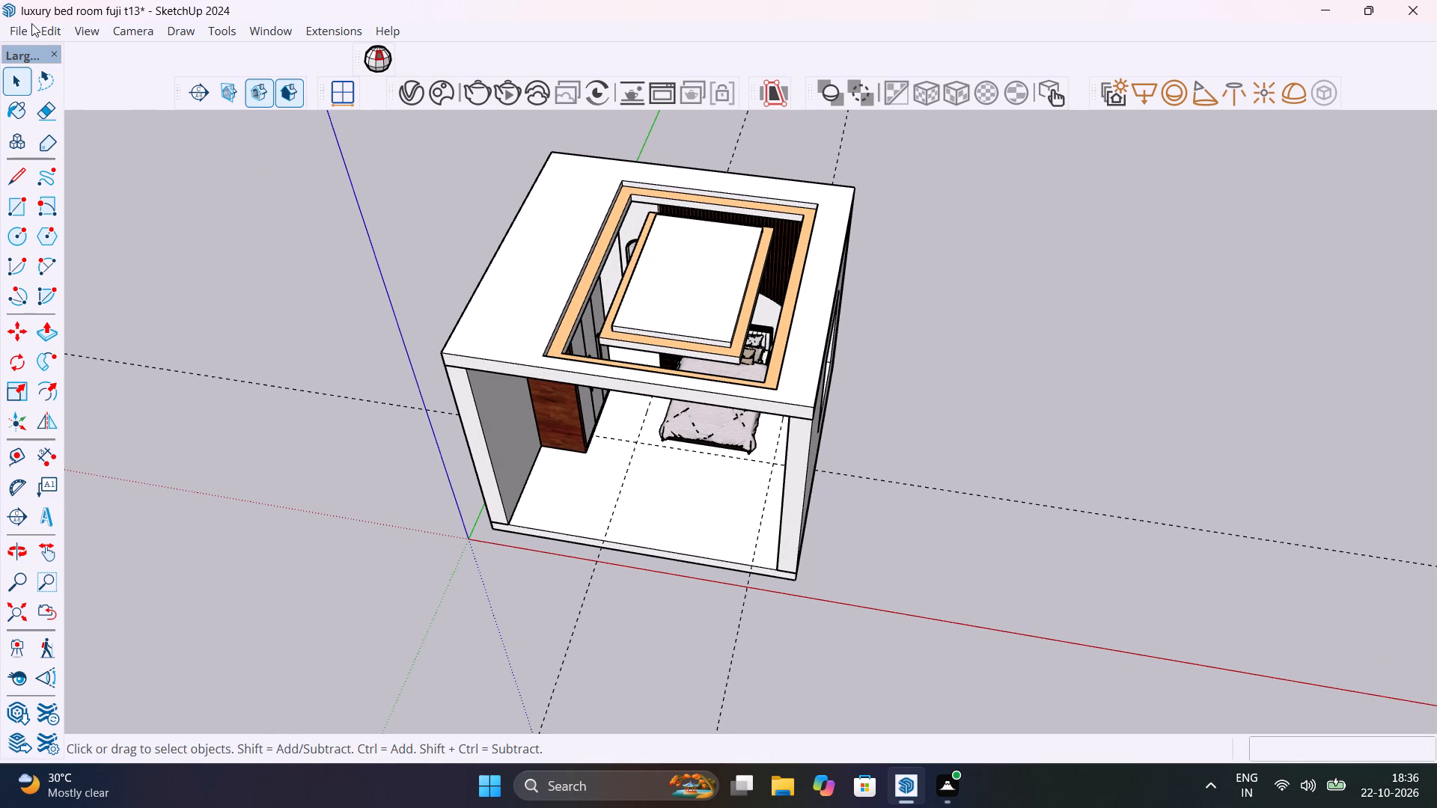
left_click(49, 31)
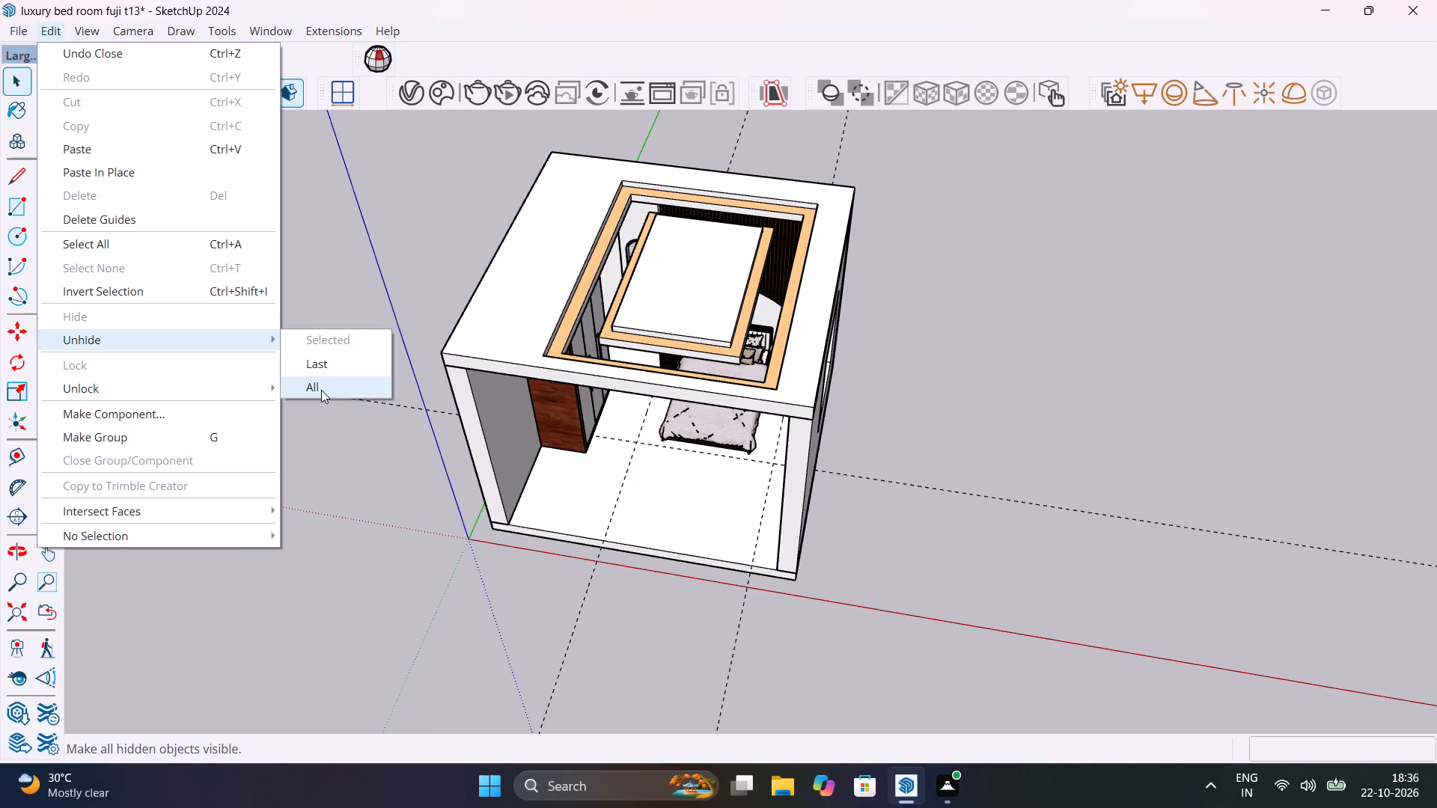
left_click(321, 390)
Examine the false ceiling's underside and cut-out band from inside the room, facing the bed wall.
middle_click_drag(537, 381, 641, 52)
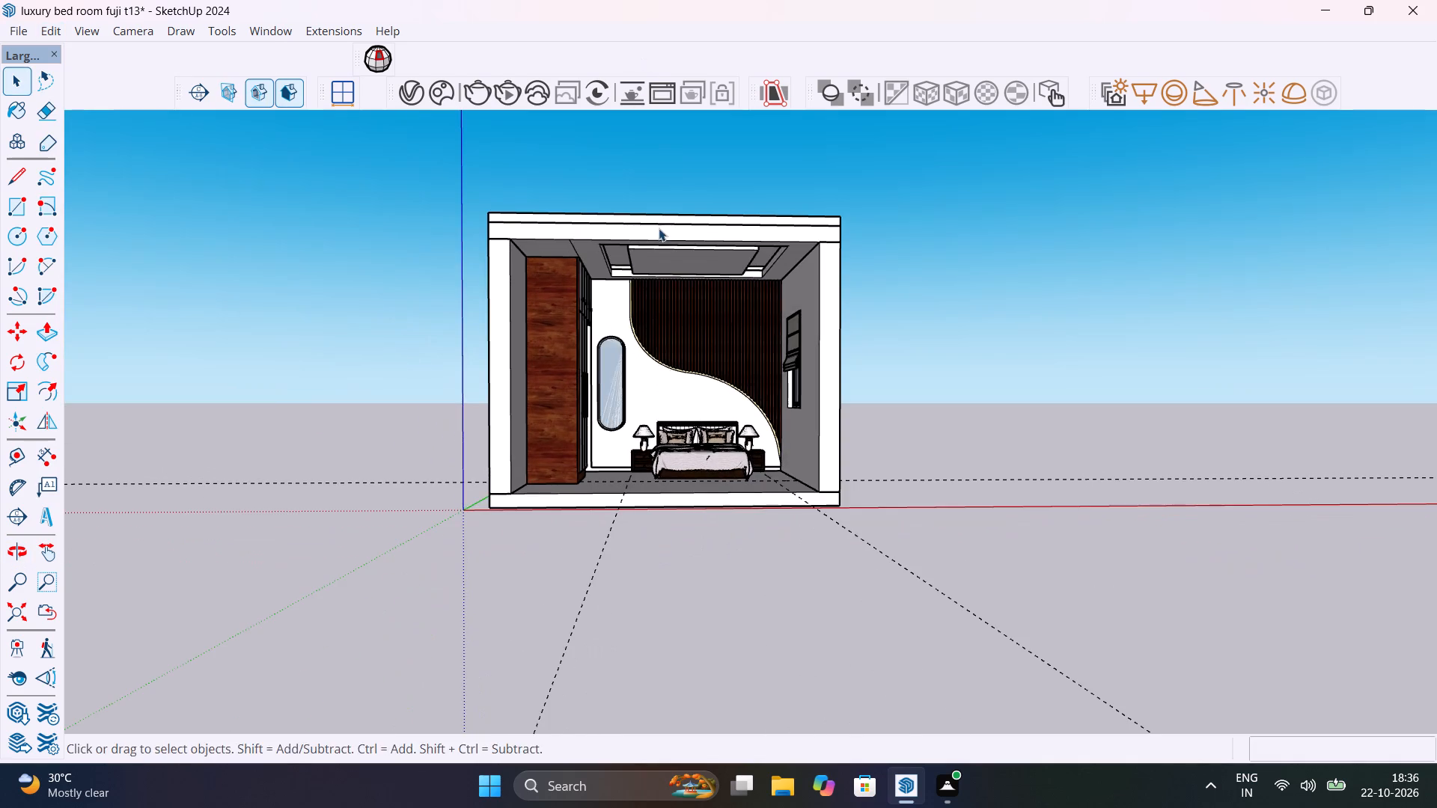
middle_click_drag(659, 226, 644, 263)
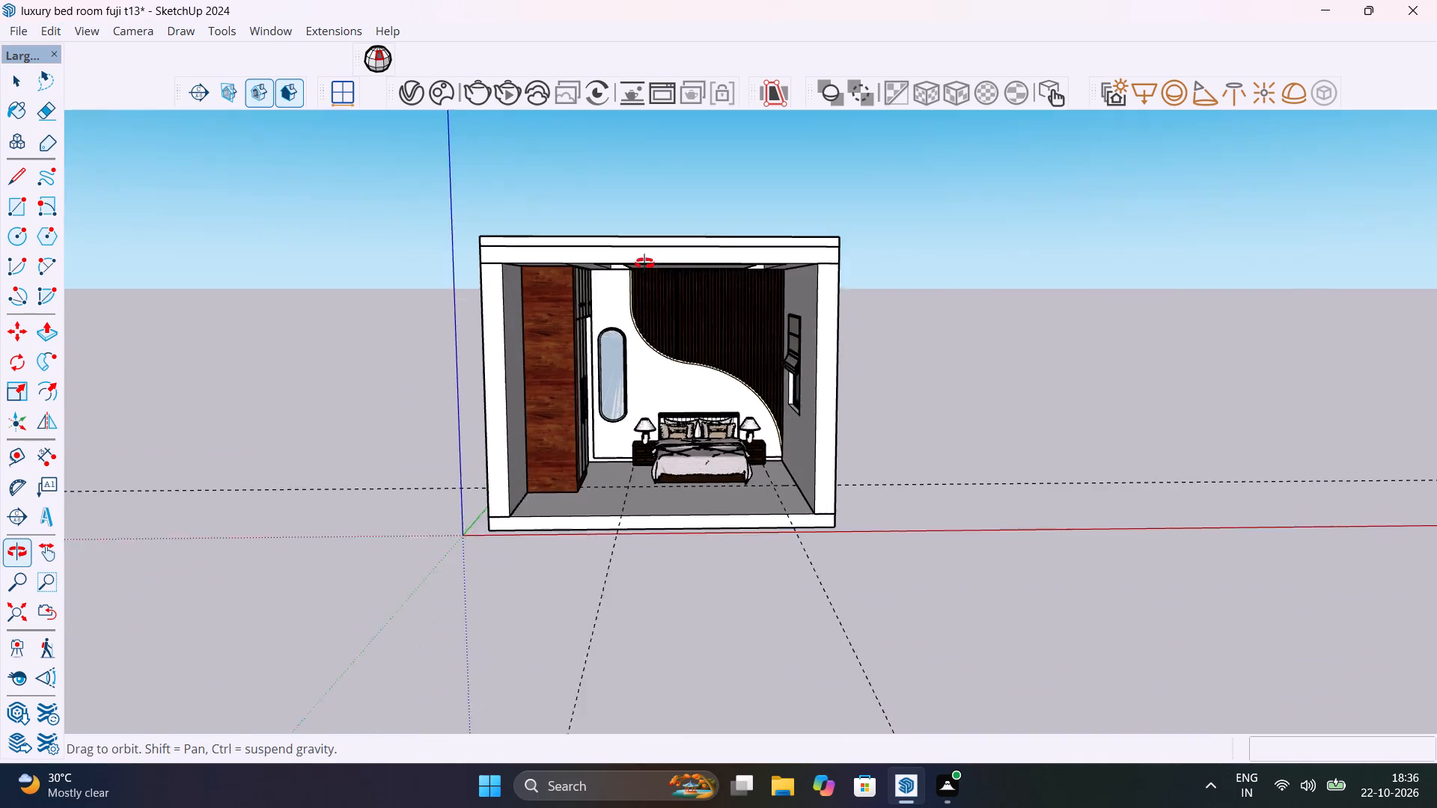
middle_click_drag(644, 263, 644, 263)
scroll(644, 263, "up", 10)
middle_click_drag(680, 285, 686, 144)
scroll(686, 144, "up", 1)
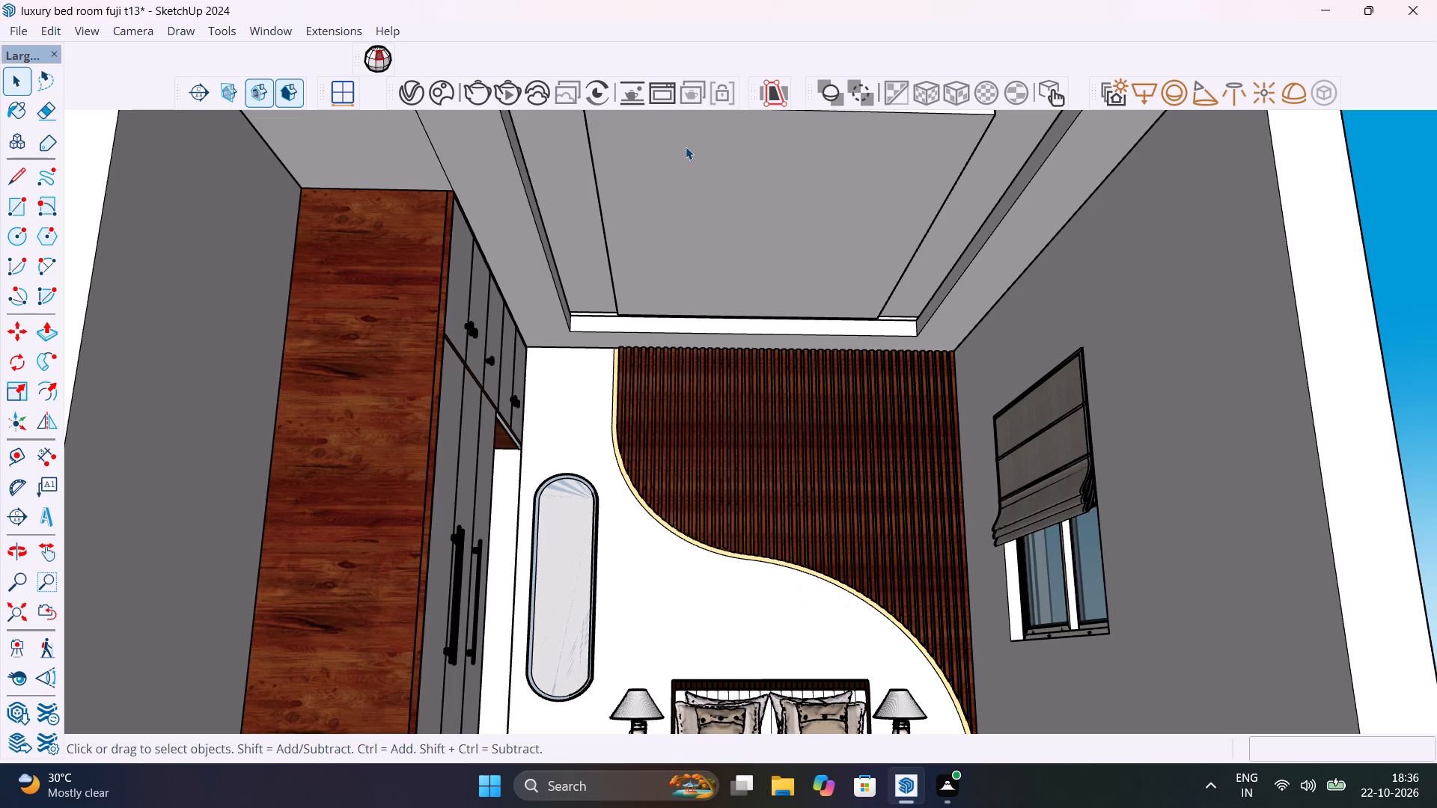
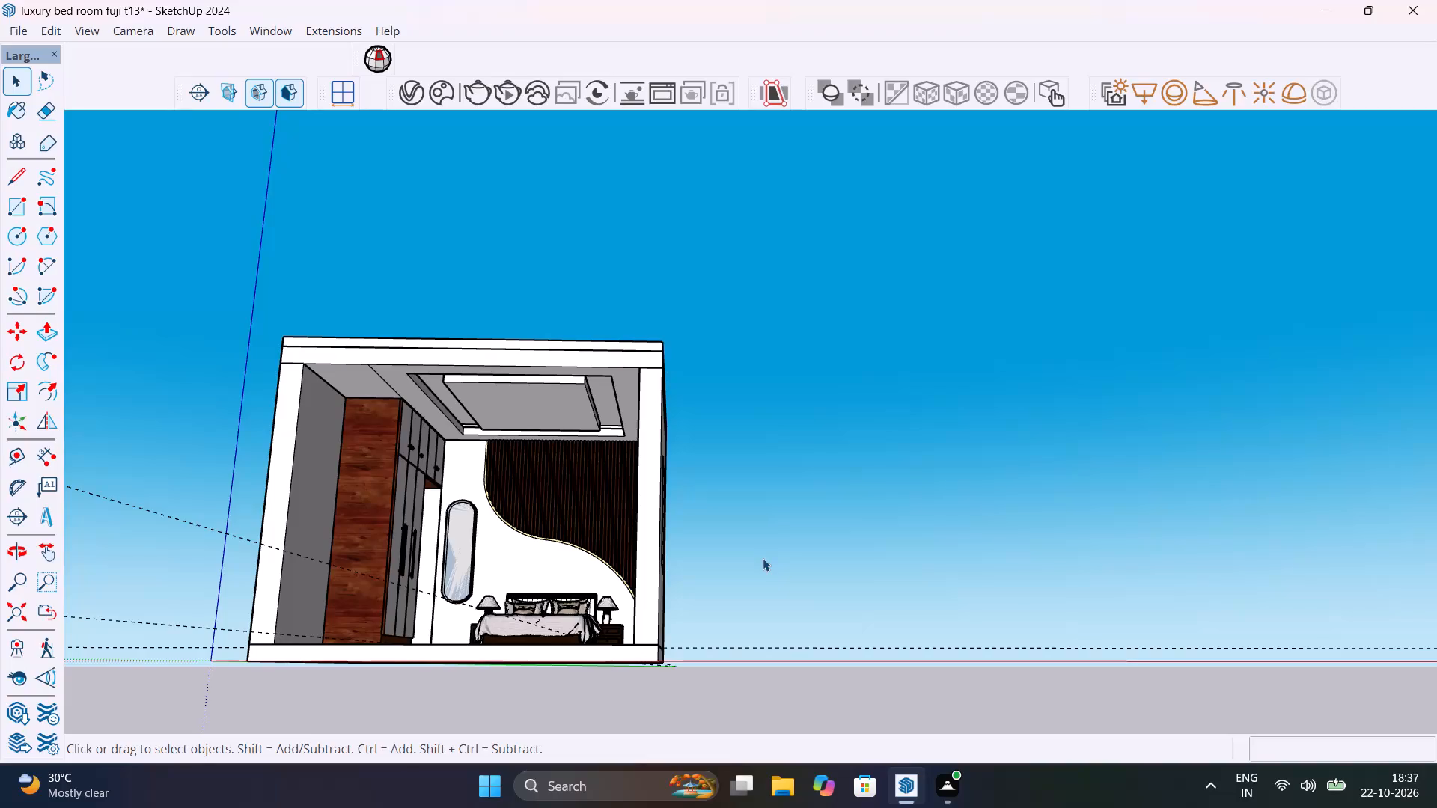
Run a V-Ray test render of the room facing the bed wall to check the ceiling cove lighting, stopping it once checked.
middle_click_drag(617, 510, 607, 650)
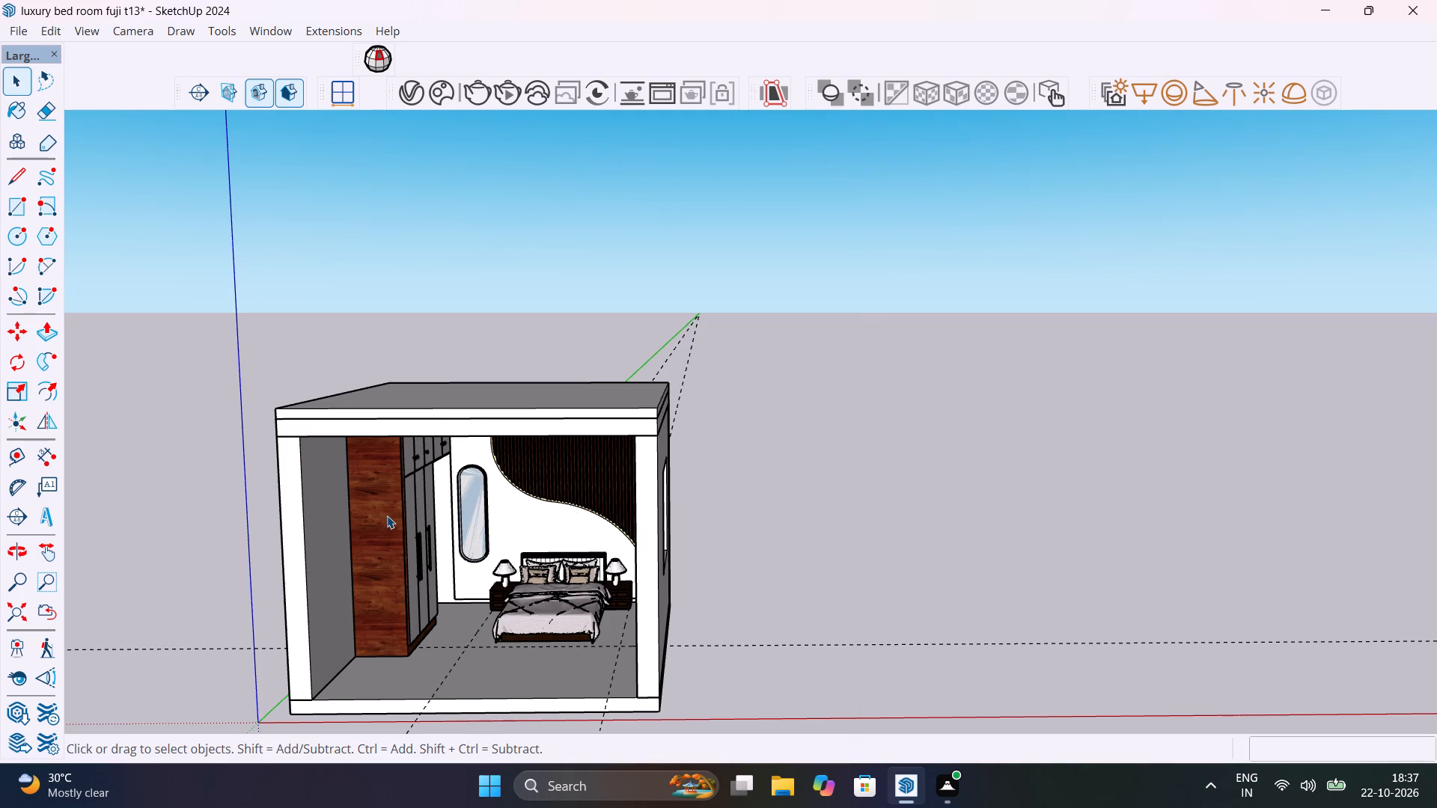
scroll(387, 515, "up", 10)
middle_click(339, 436)
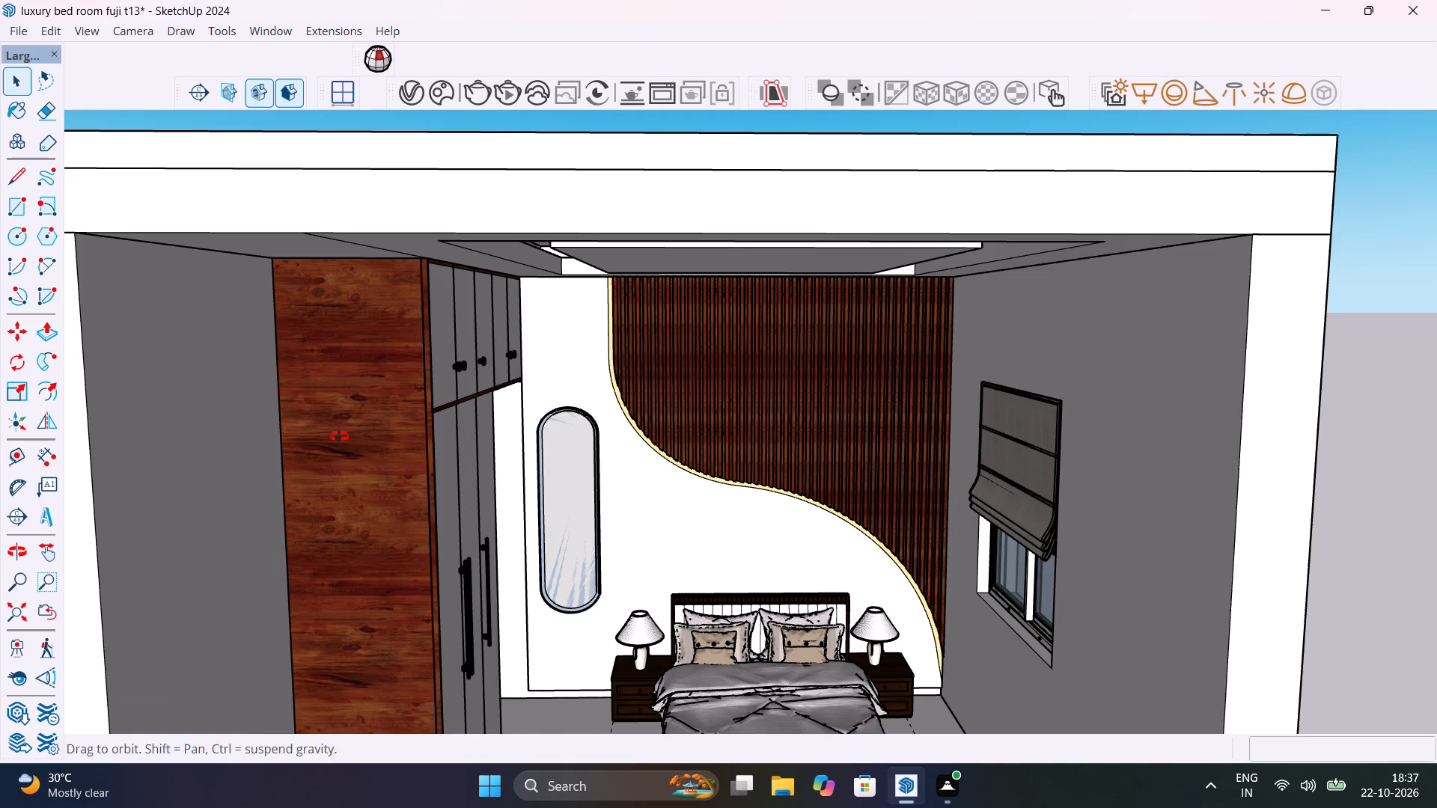
middle_click_drag(582, 505, 595, 367)
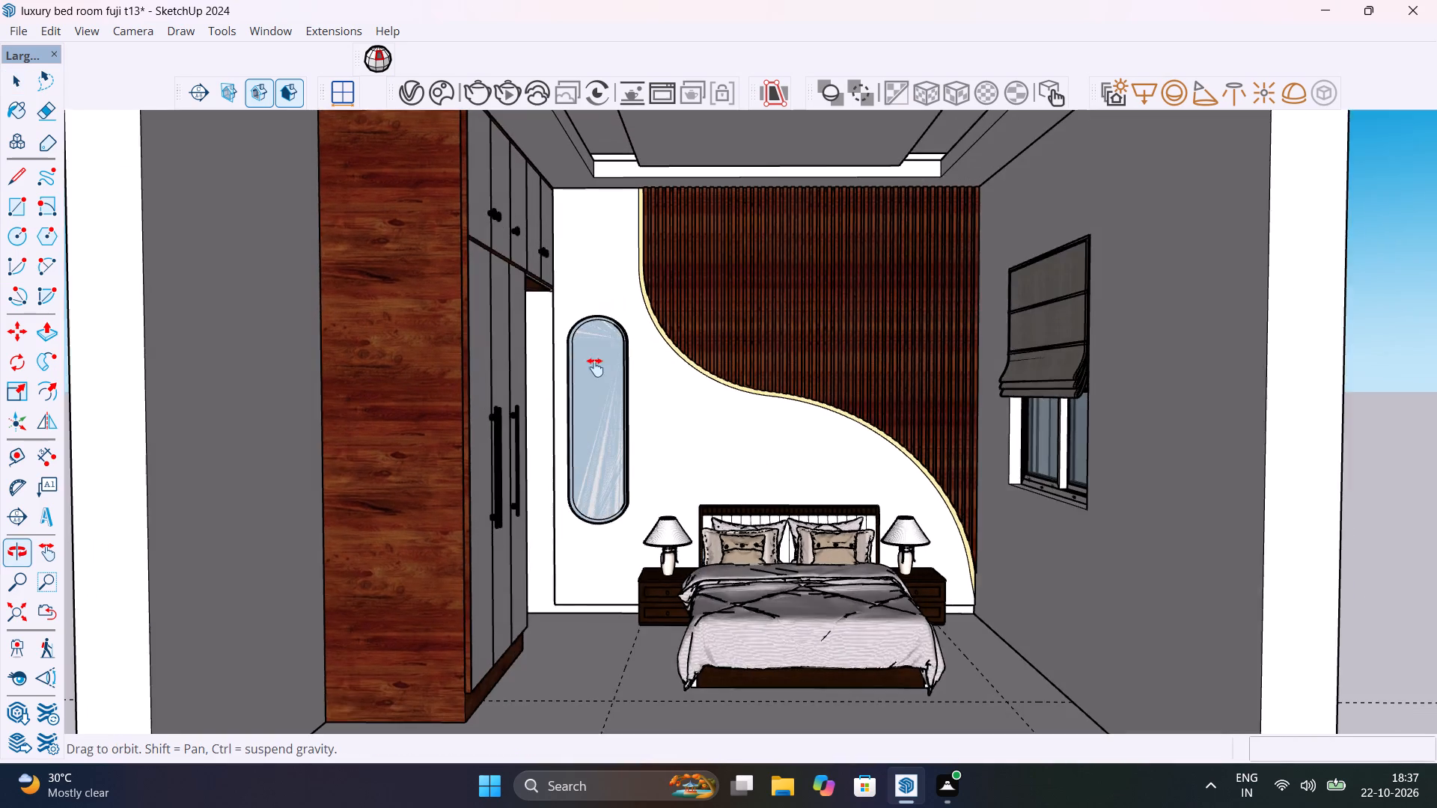
middle_click_drag(595, 367, 604, 352)
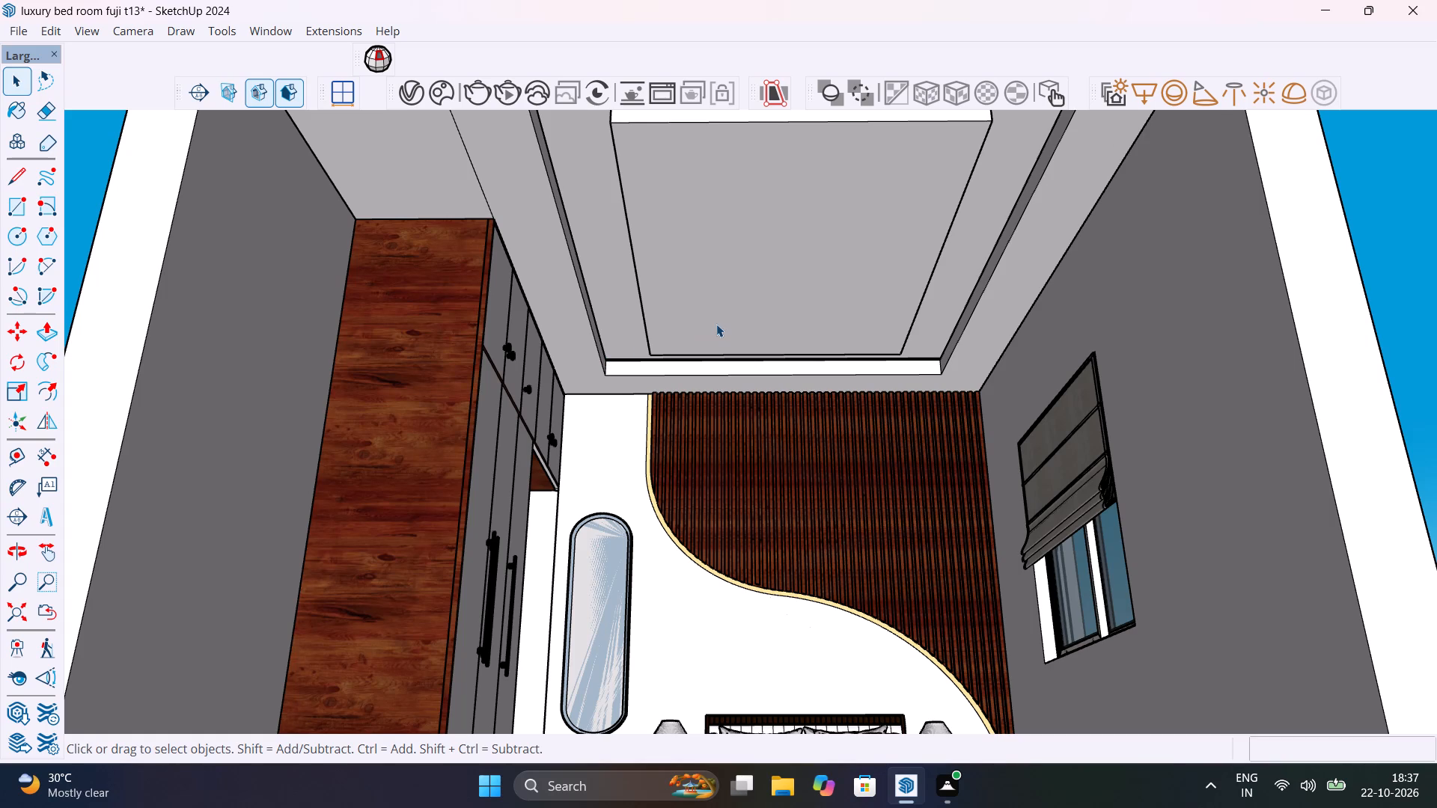
scroll(713, 328, "down", 2)
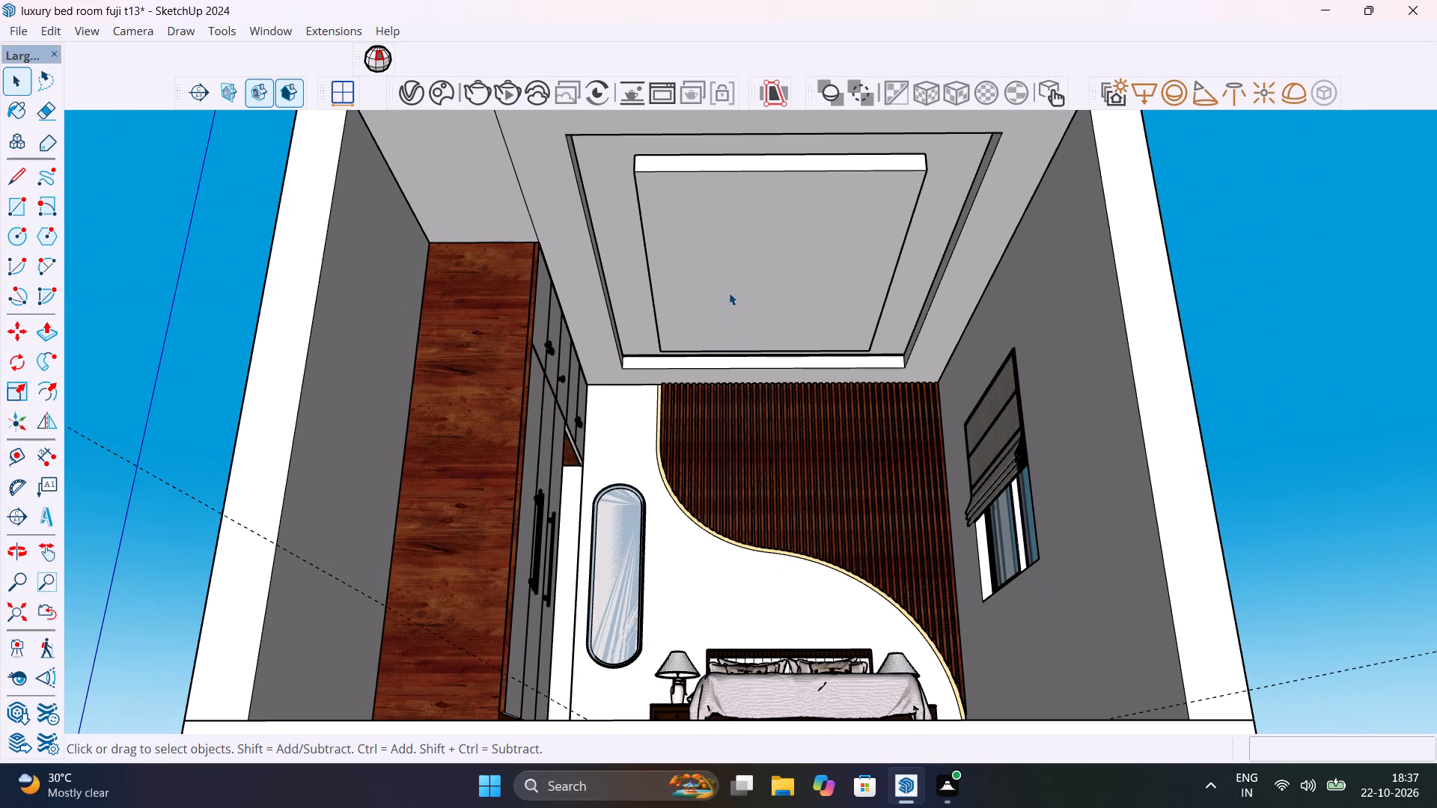
middle_click_drag(728, 293, 695, 263, "shift")
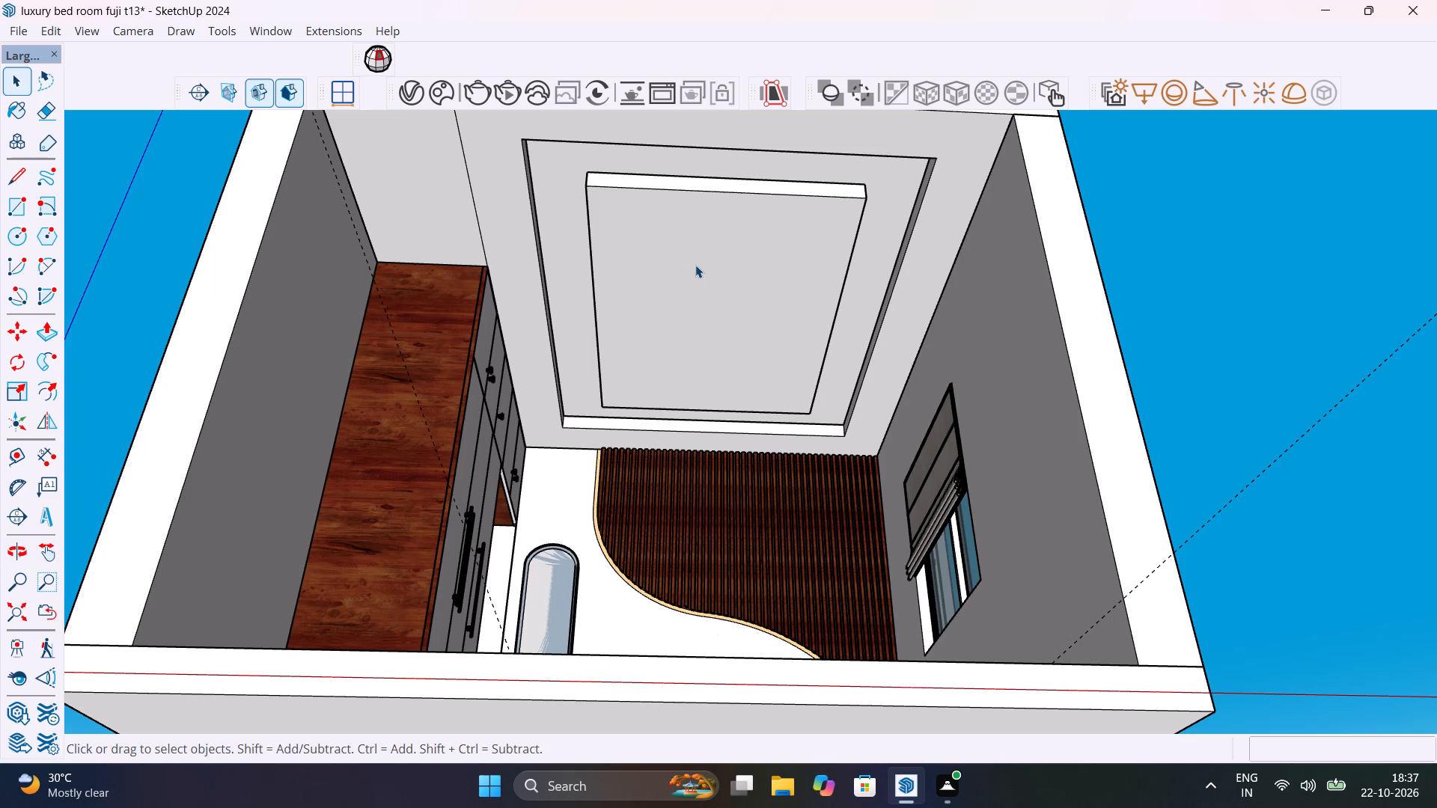
scroll(695, 265, "down", 5)
middle_click_drag(735, 292, 732, 487)
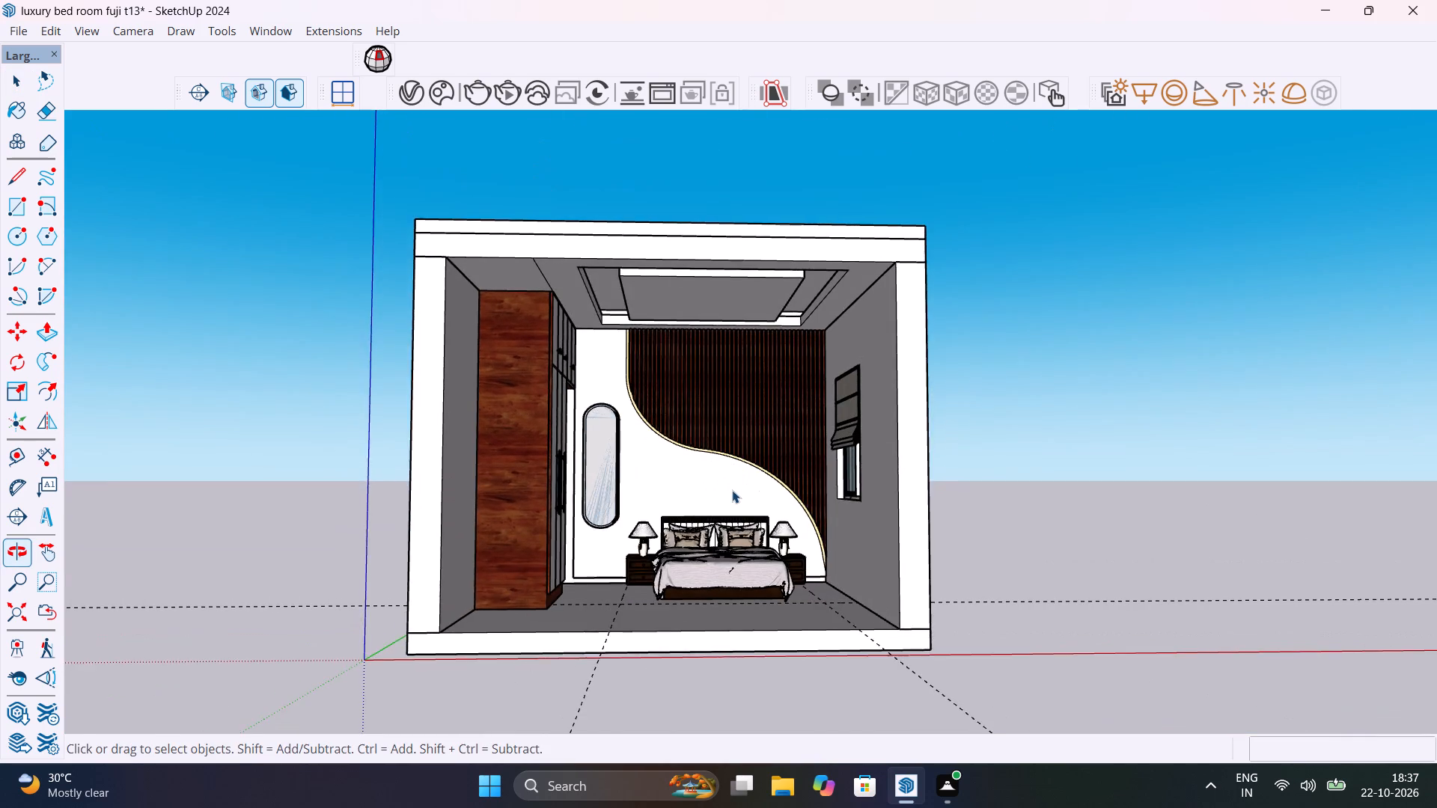
scroll(731, 489, "up", 3)
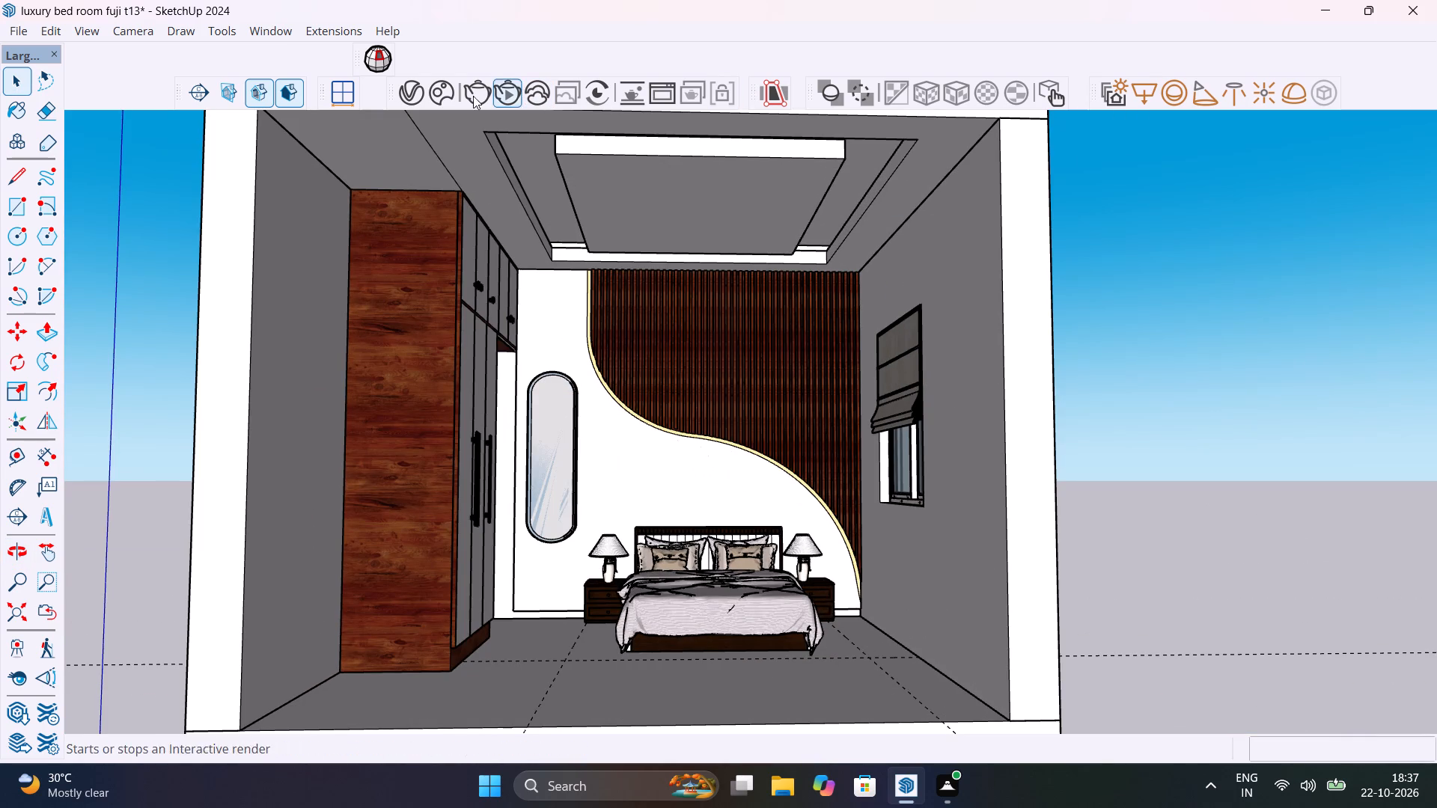
left_click(468, 94)
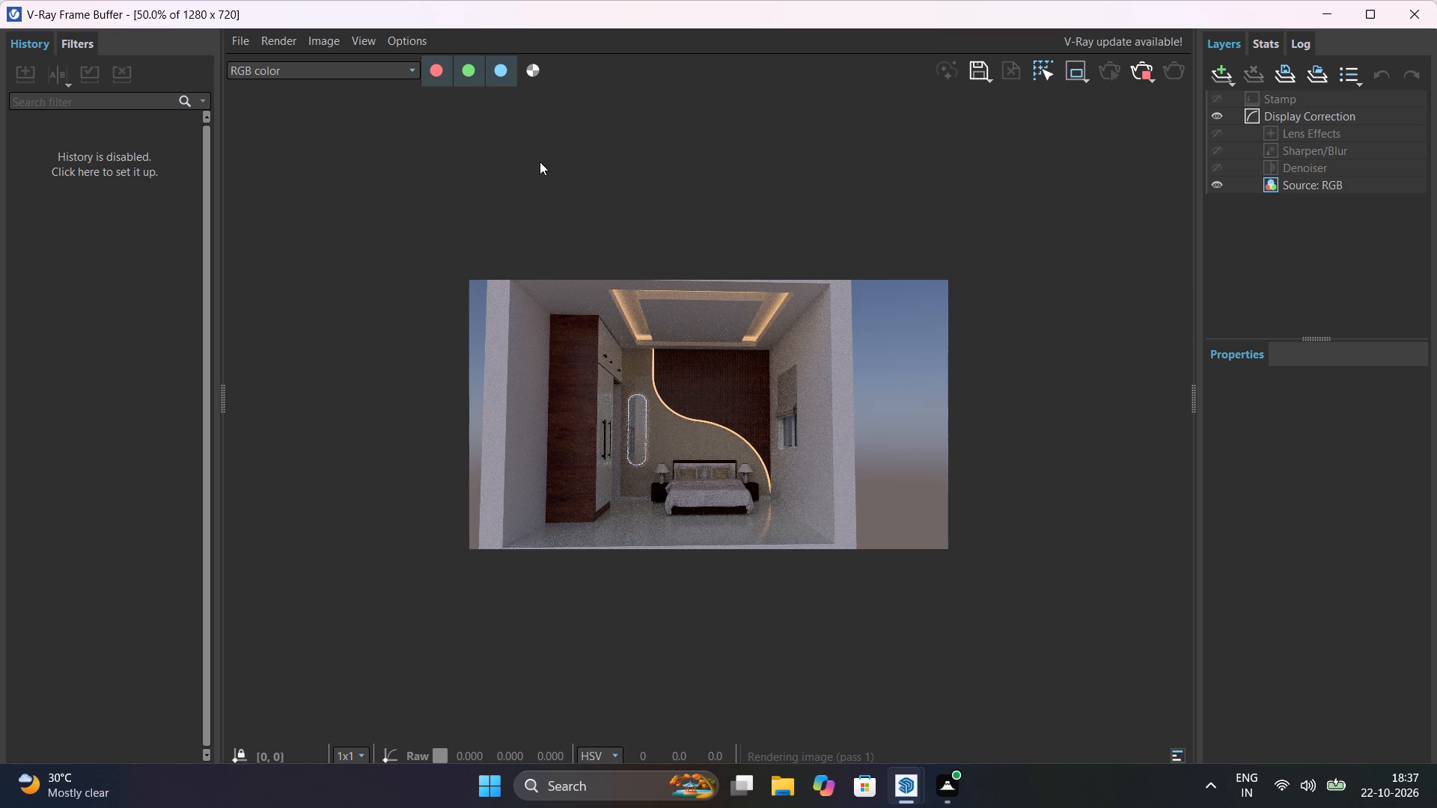
left_click(1134, 76)
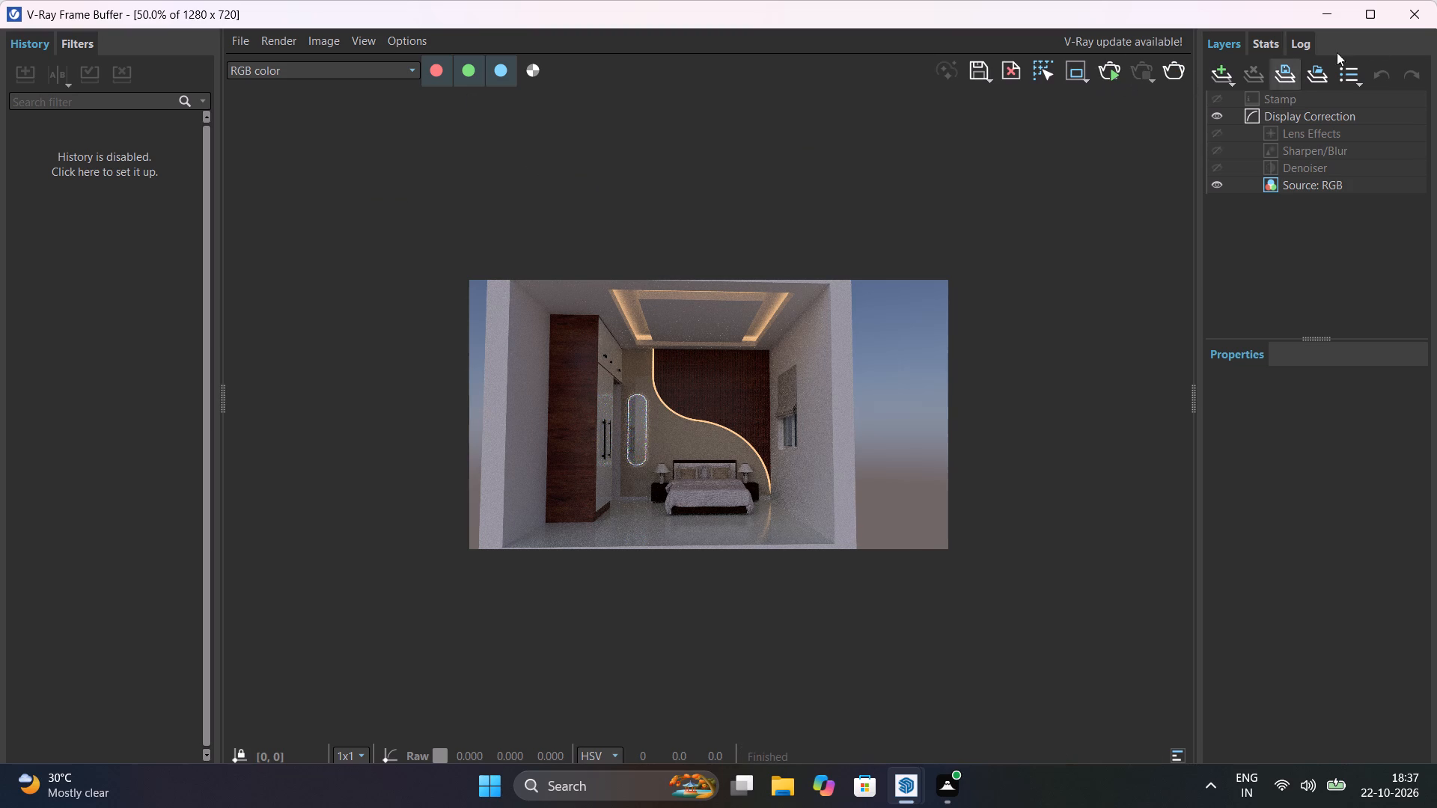
left_click(1413, 18)
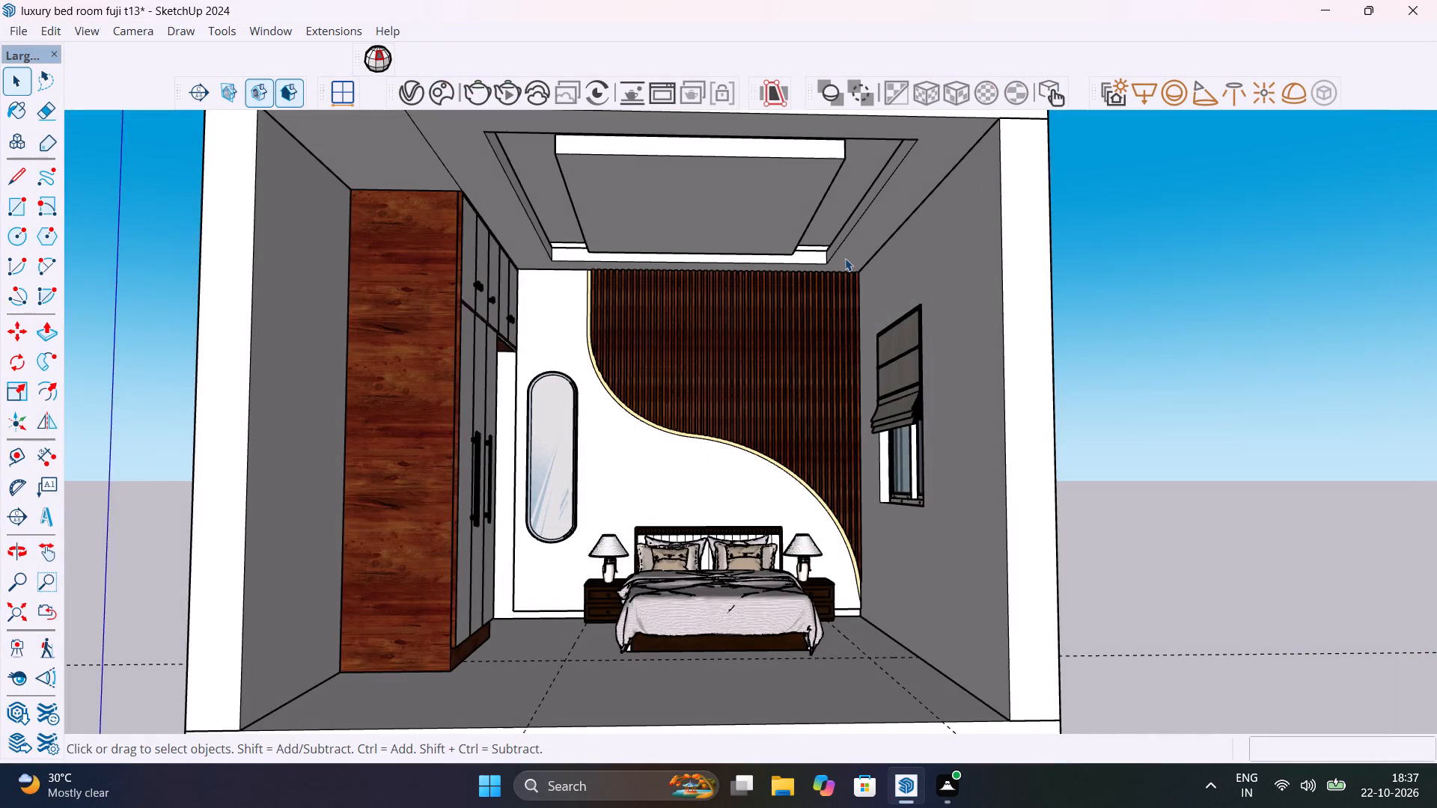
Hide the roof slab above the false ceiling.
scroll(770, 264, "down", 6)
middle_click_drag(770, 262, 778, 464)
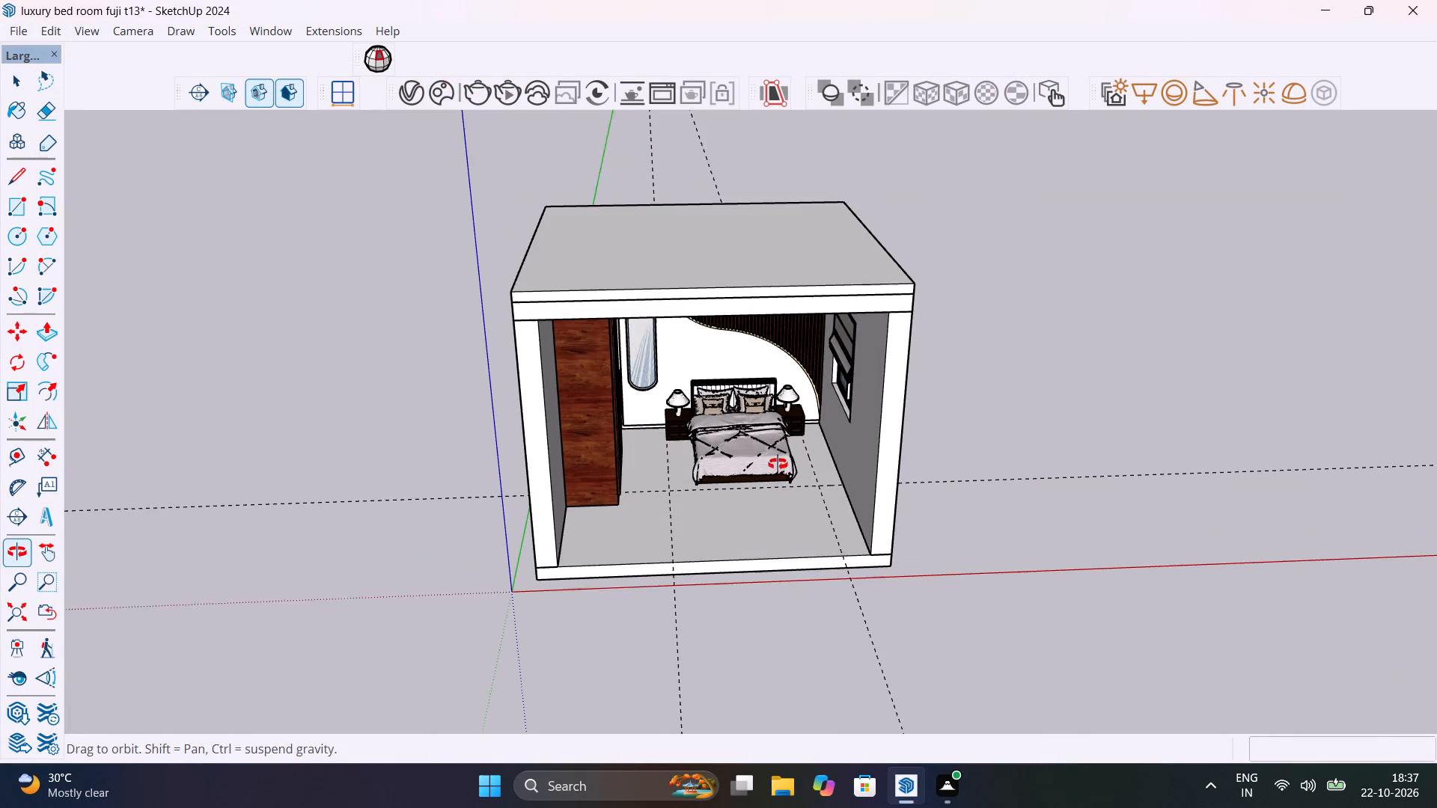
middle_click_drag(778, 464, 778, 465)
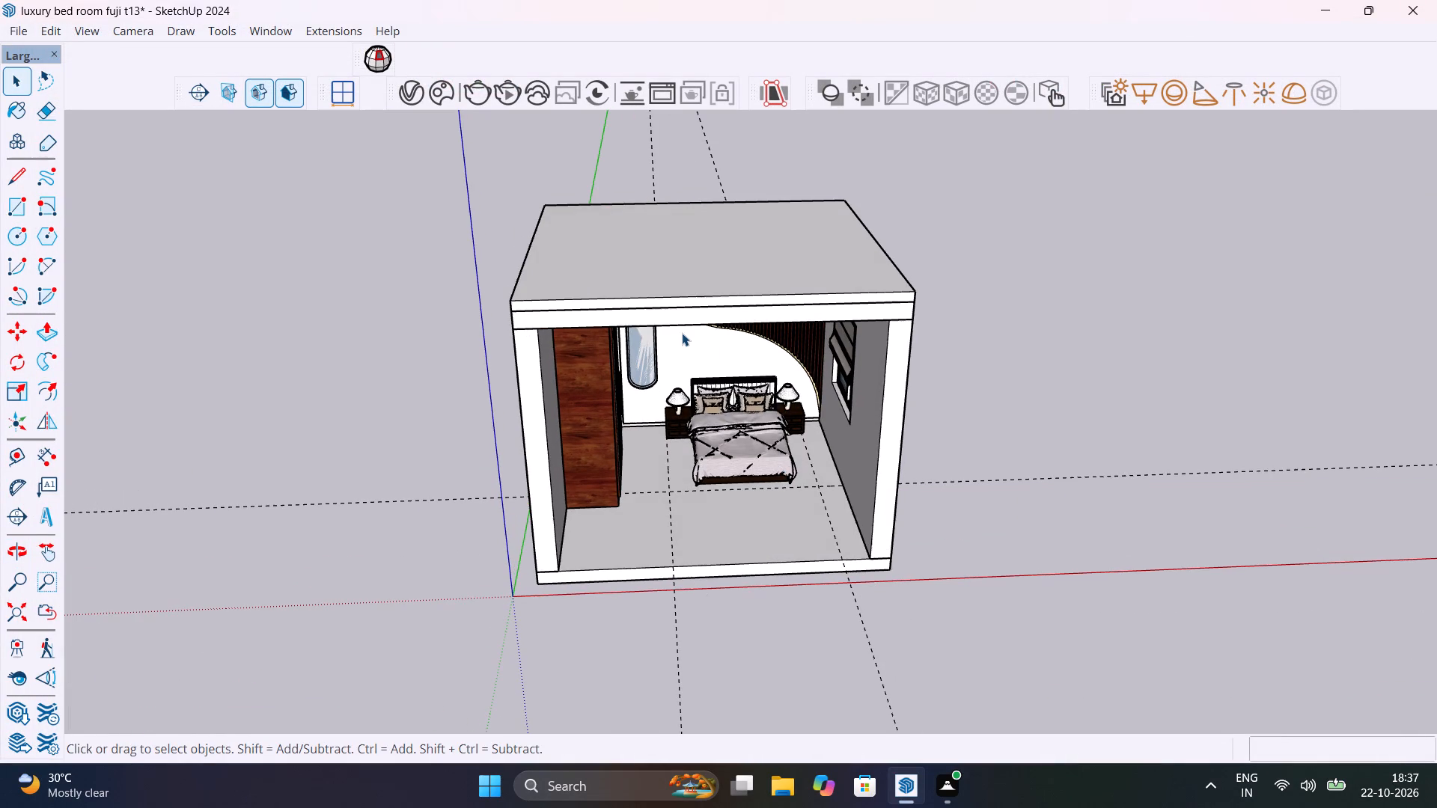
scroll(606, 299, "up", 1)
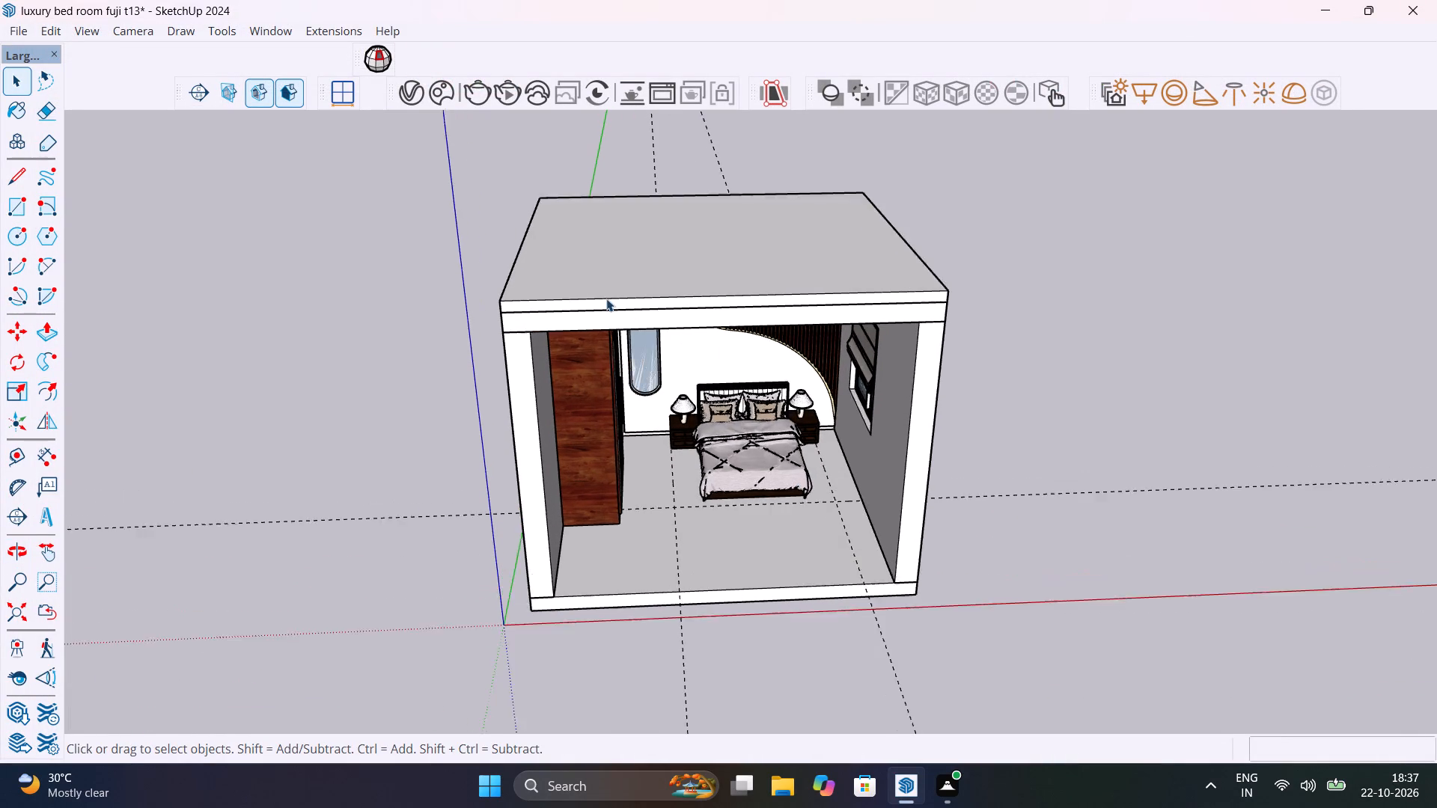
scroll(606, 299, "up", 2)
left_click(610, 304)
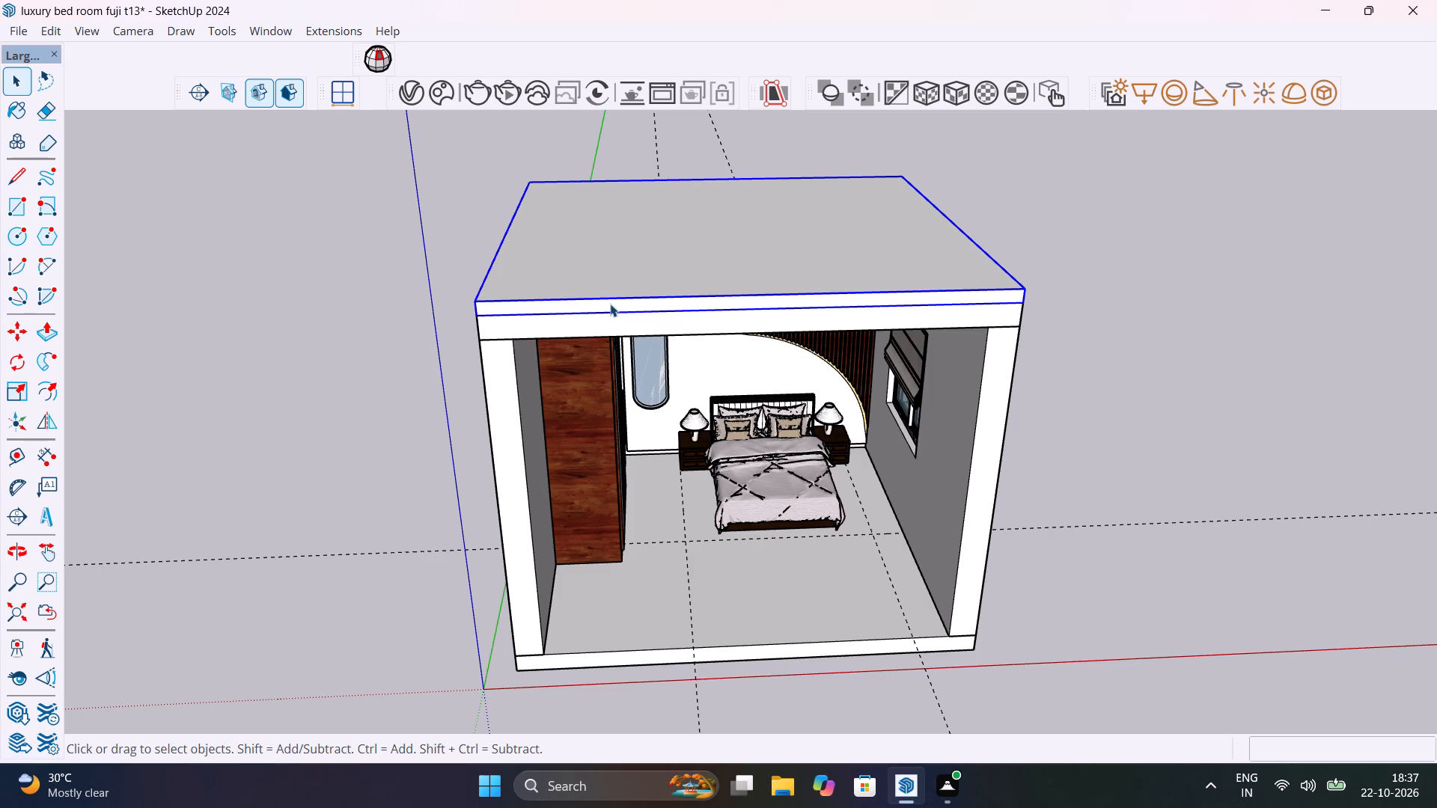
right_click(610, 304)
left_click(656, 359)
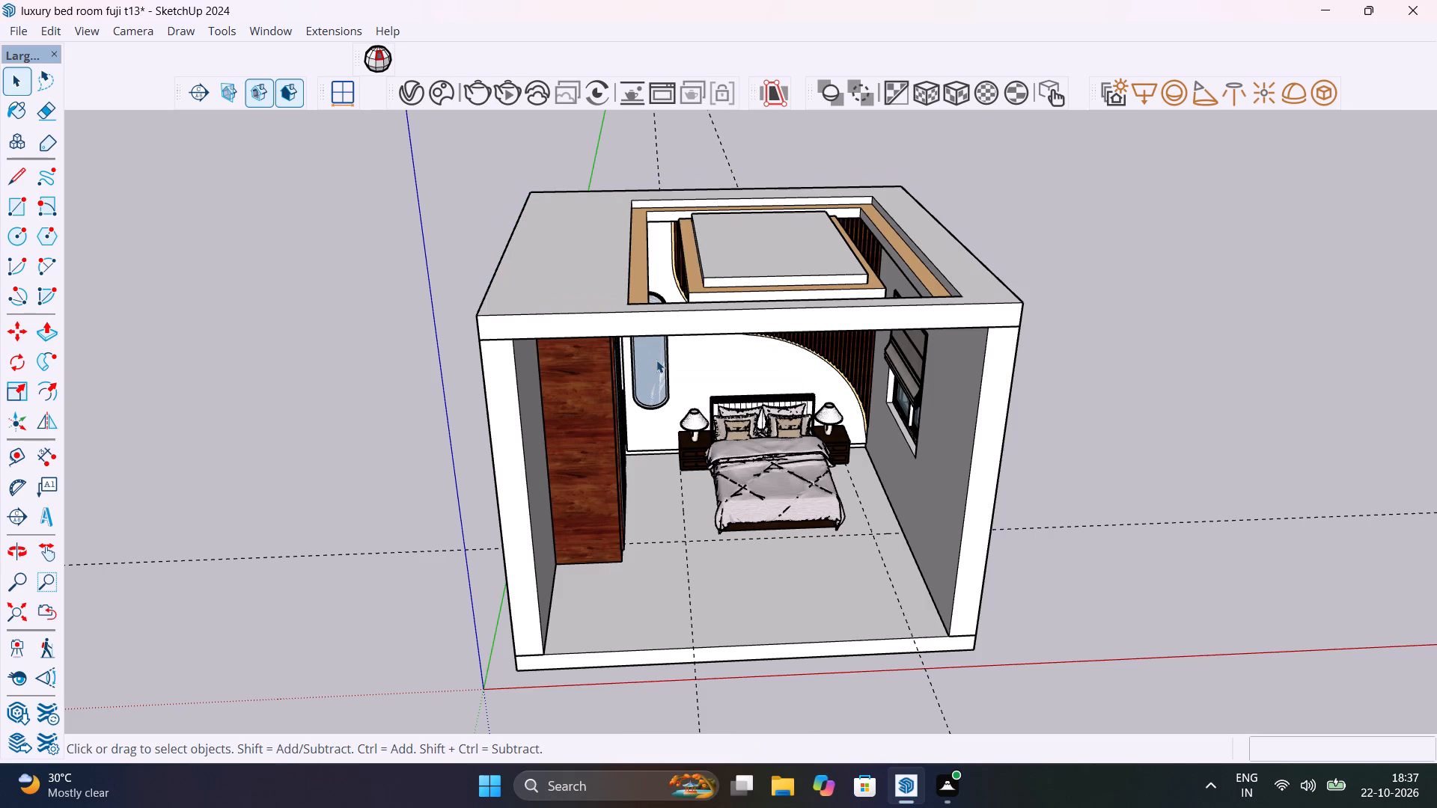
Examine the false ceiling's centre panel, stepped ledges and open cut-out band from above and from inside the room.
scroll(748, 236, "up", 5)
middle_click_drag(751, 273, 751, 346)
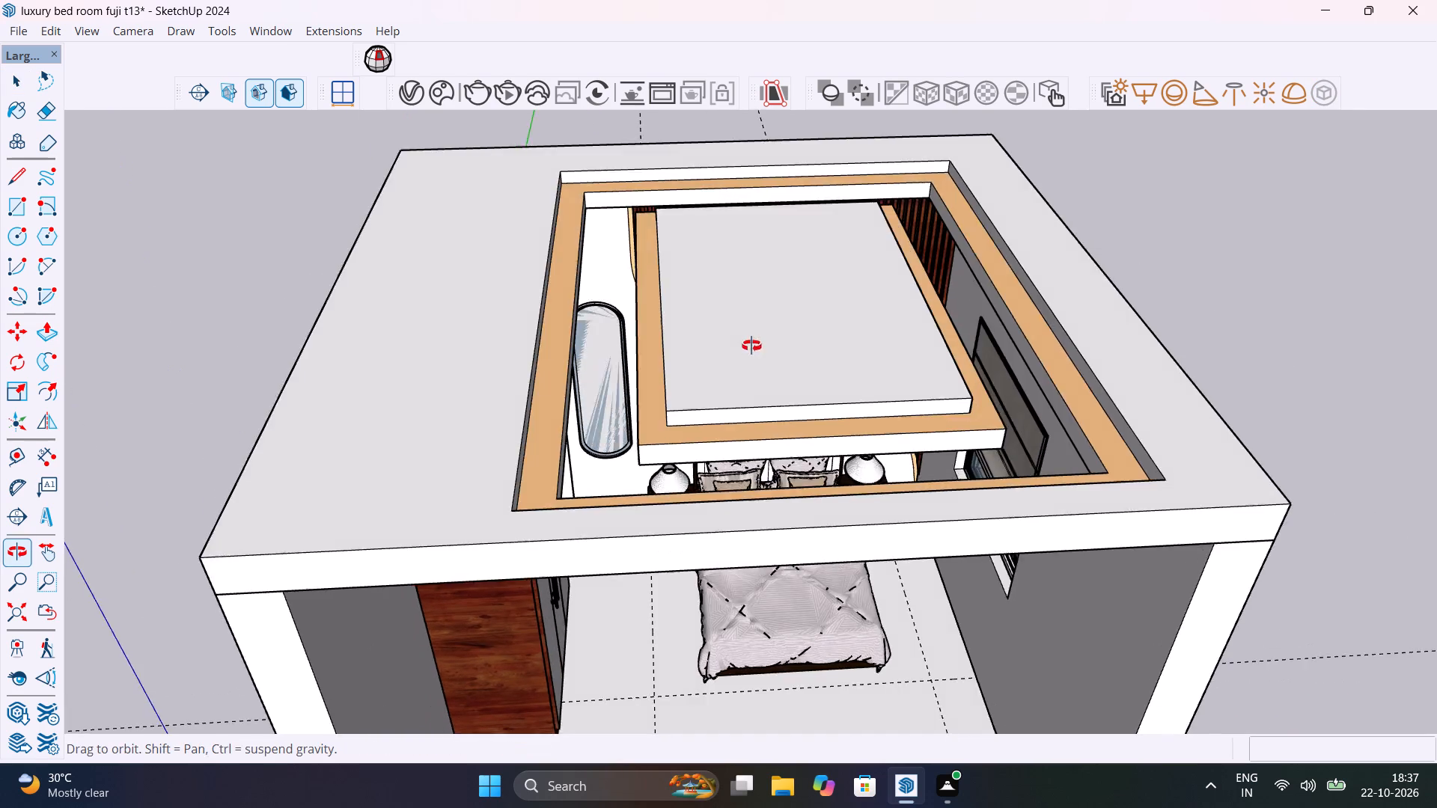
middle_click_drag(751, 346, 757, 86)
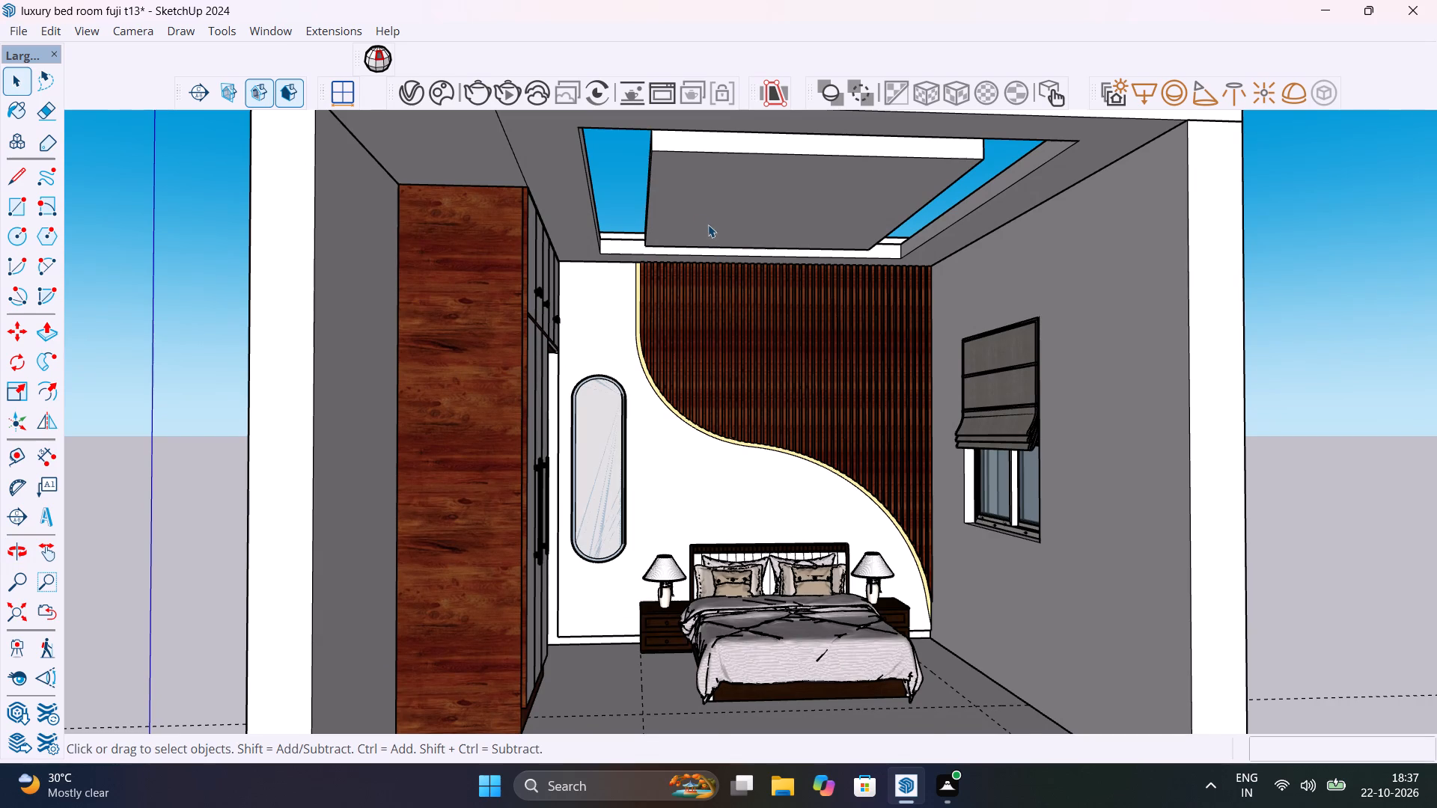
scroll(701, 189, "up", 1)
middle_click_drag(708, 156, 715, 394)
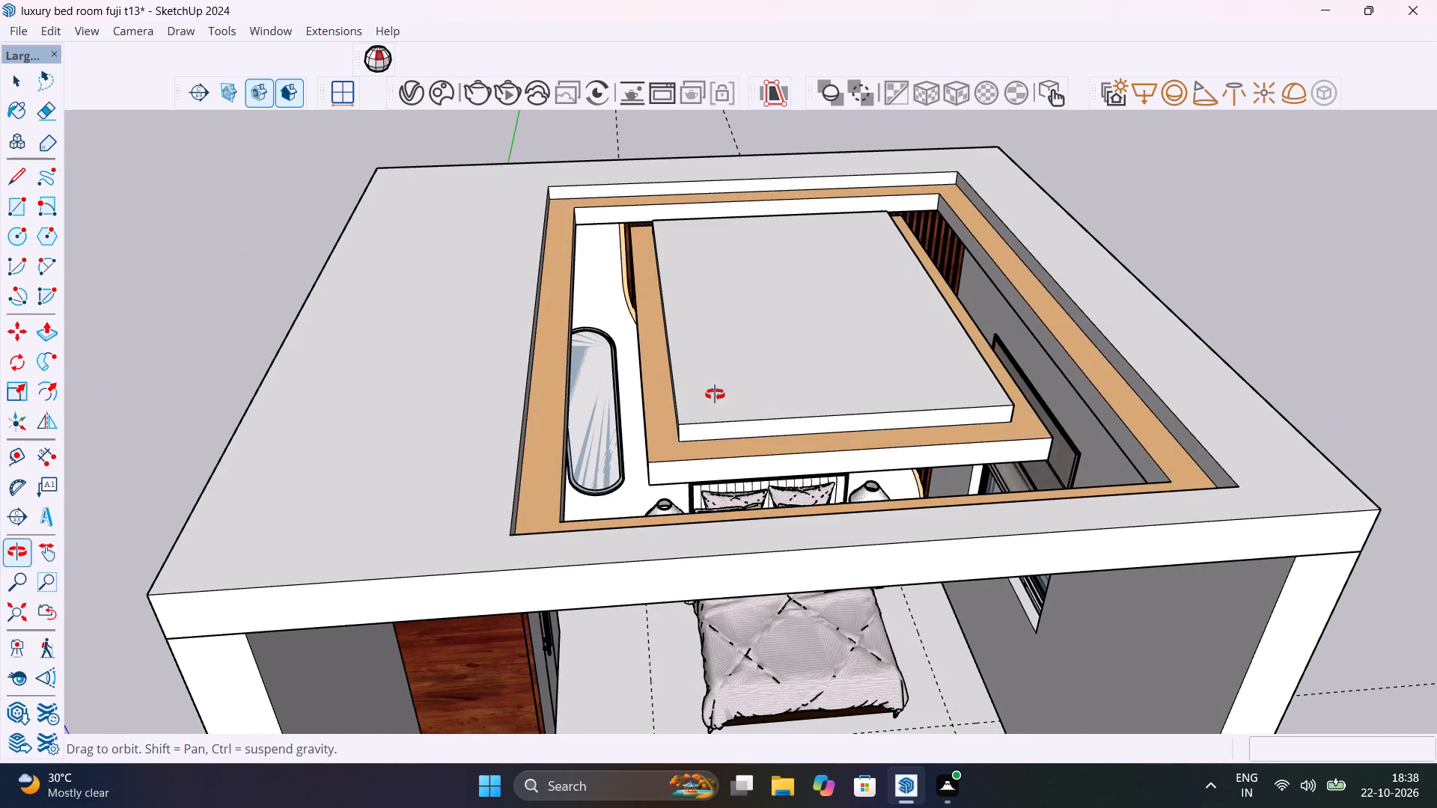
middle_click_drag(715, 394, 669, 206)
scroll(669, 208, "up", 1)
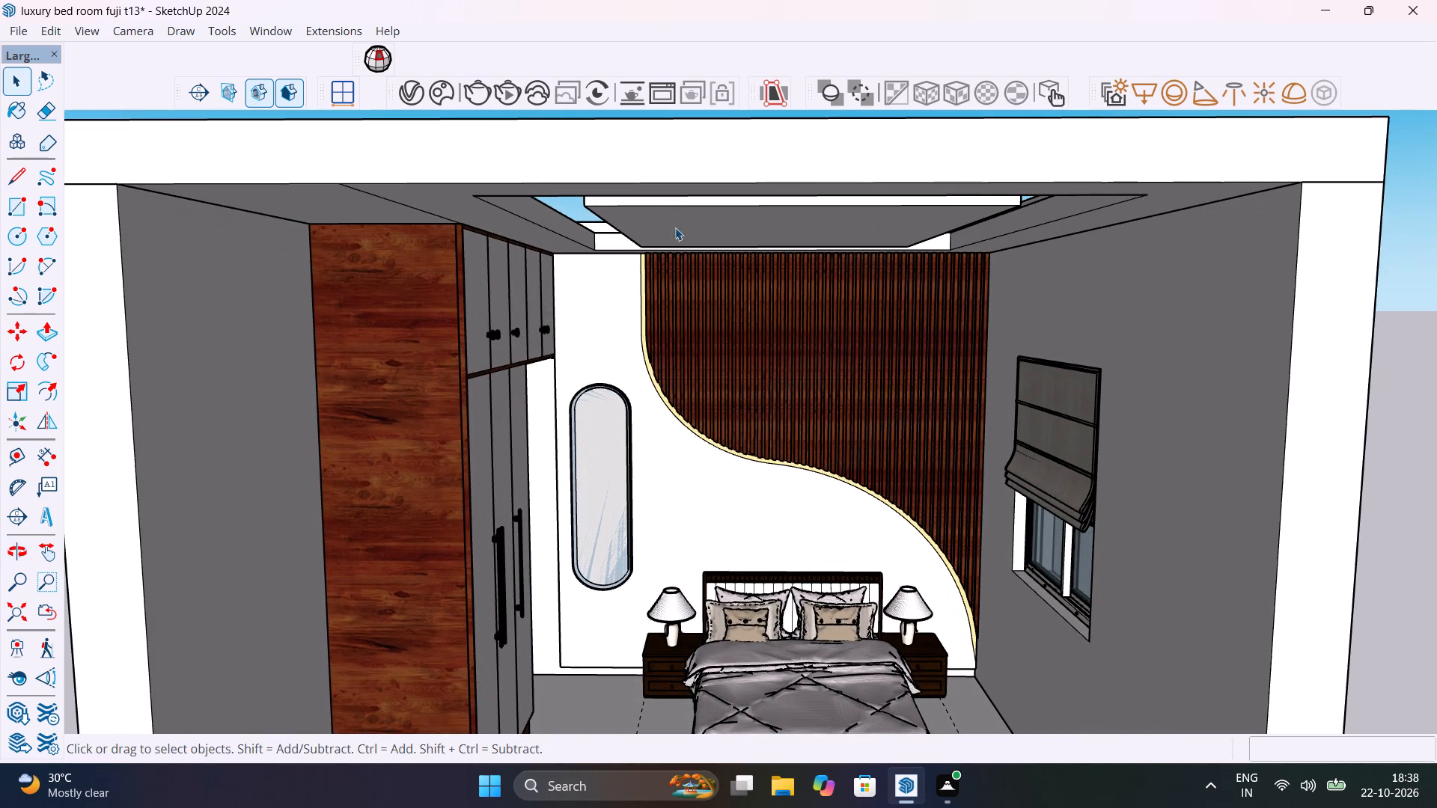
scroll(684, 243, "down", 2)
middle_click_drag(686, 263, 706, 120)
scroll(686, 263, "down", 1)
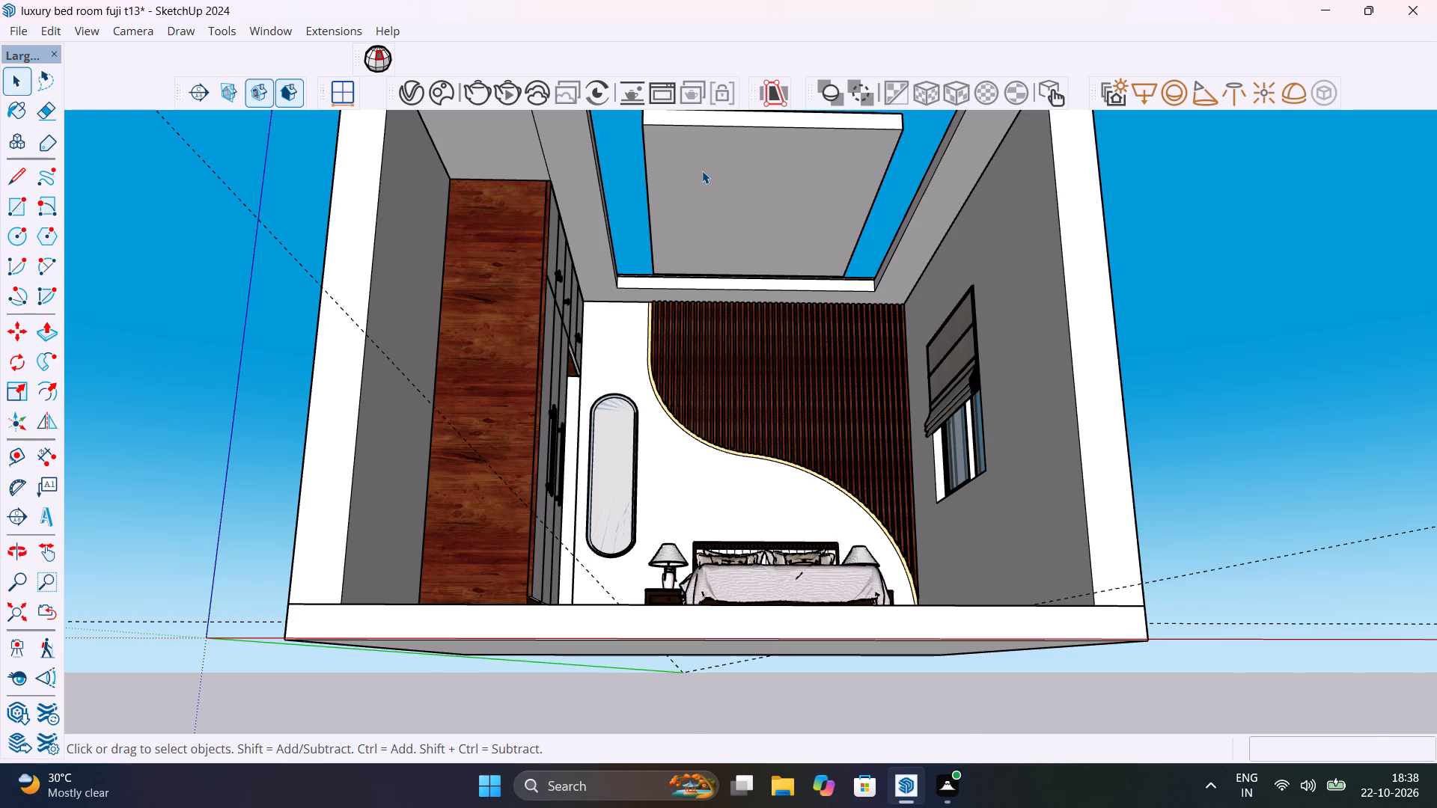
scroll(702, 171, "up", 3)
middle_click_drag(716, 183, 718, 151)
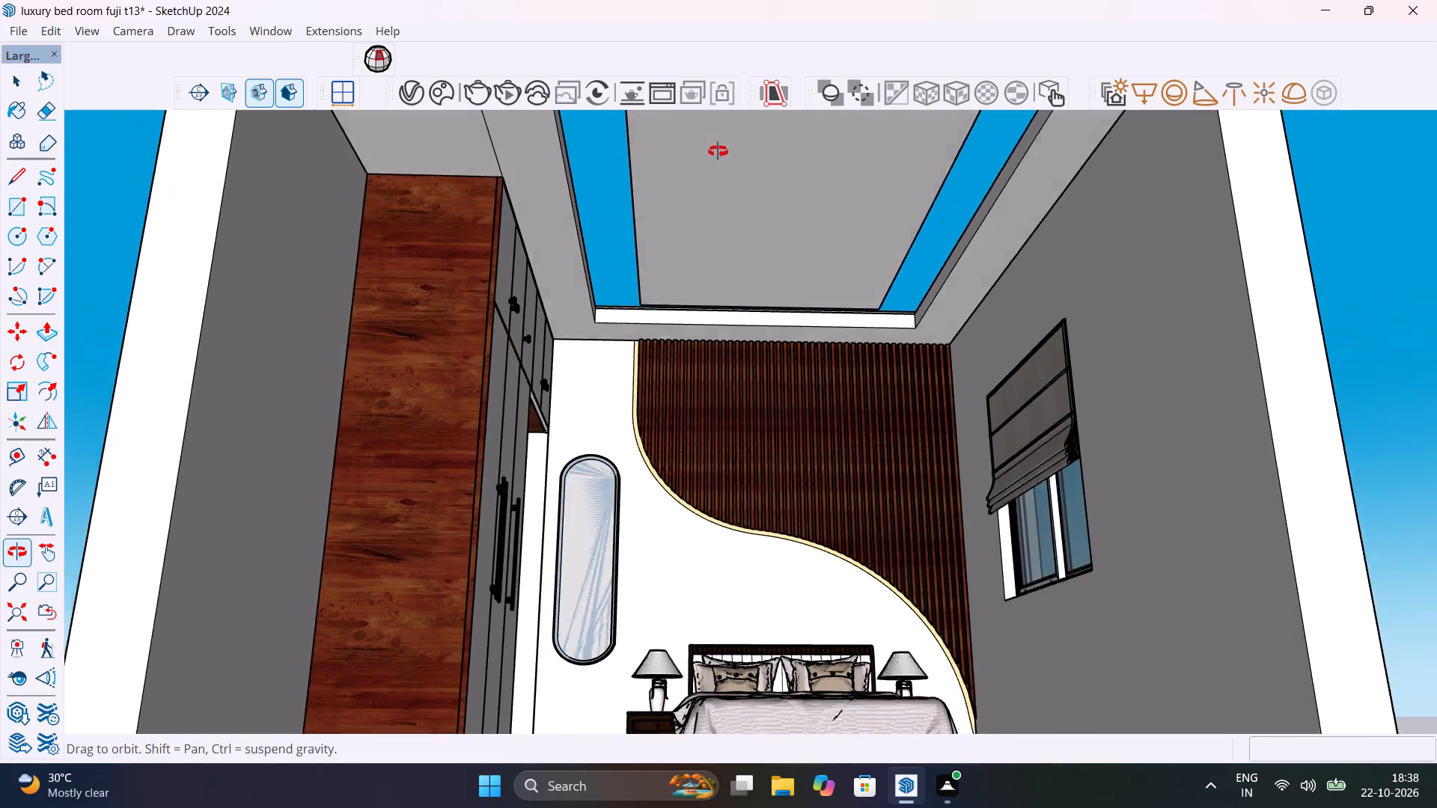
middle_click_drag(718, 151, 718, 147)
scroll(718, 147, "up", 1)
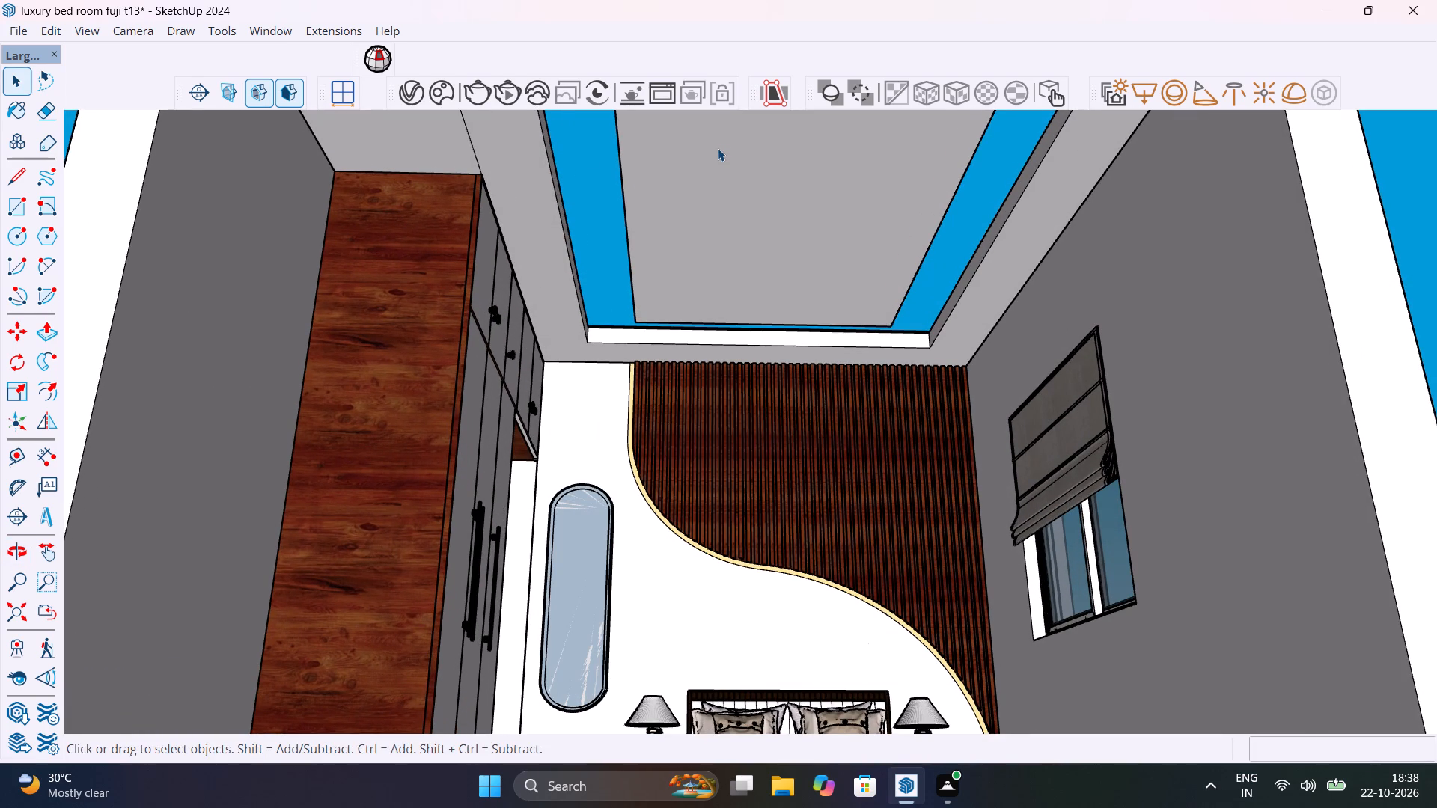
scroll(718, 201, "down", 3)
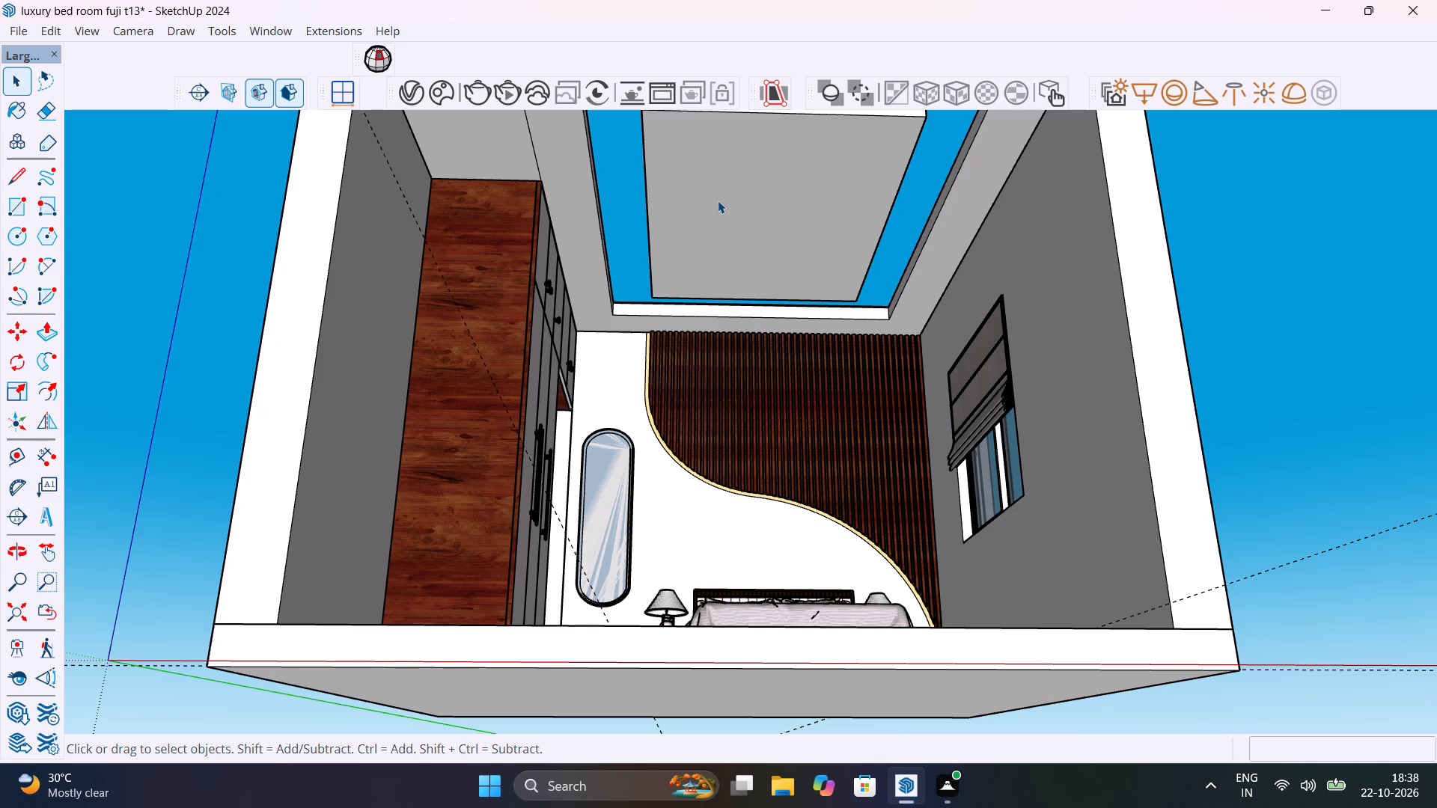
scroll(722, 203, "down", 4)
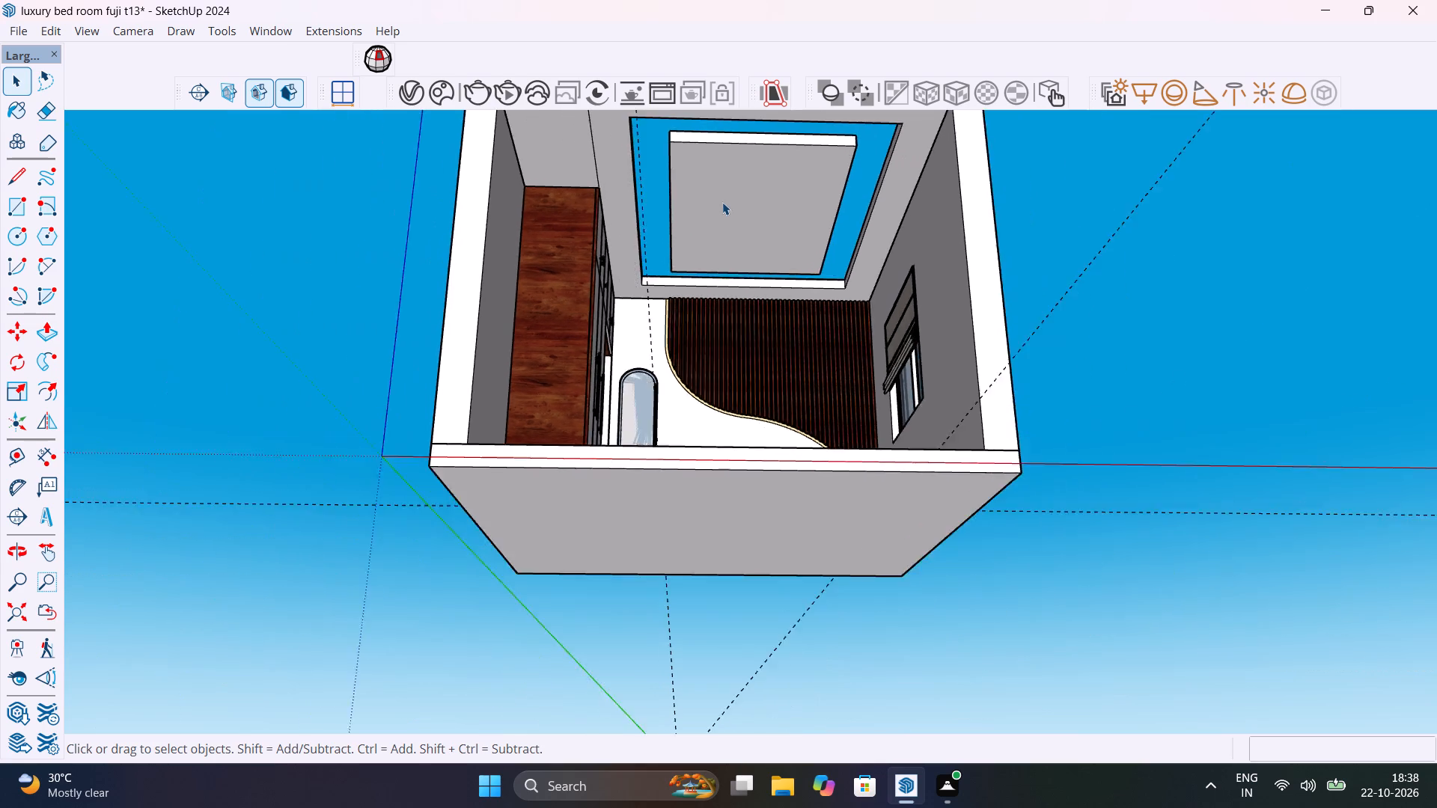
scroll(722, 202, "down", 2)
middle_click_drag(802, 325, 802, 446)
scroll(768, 227, "up", 8)
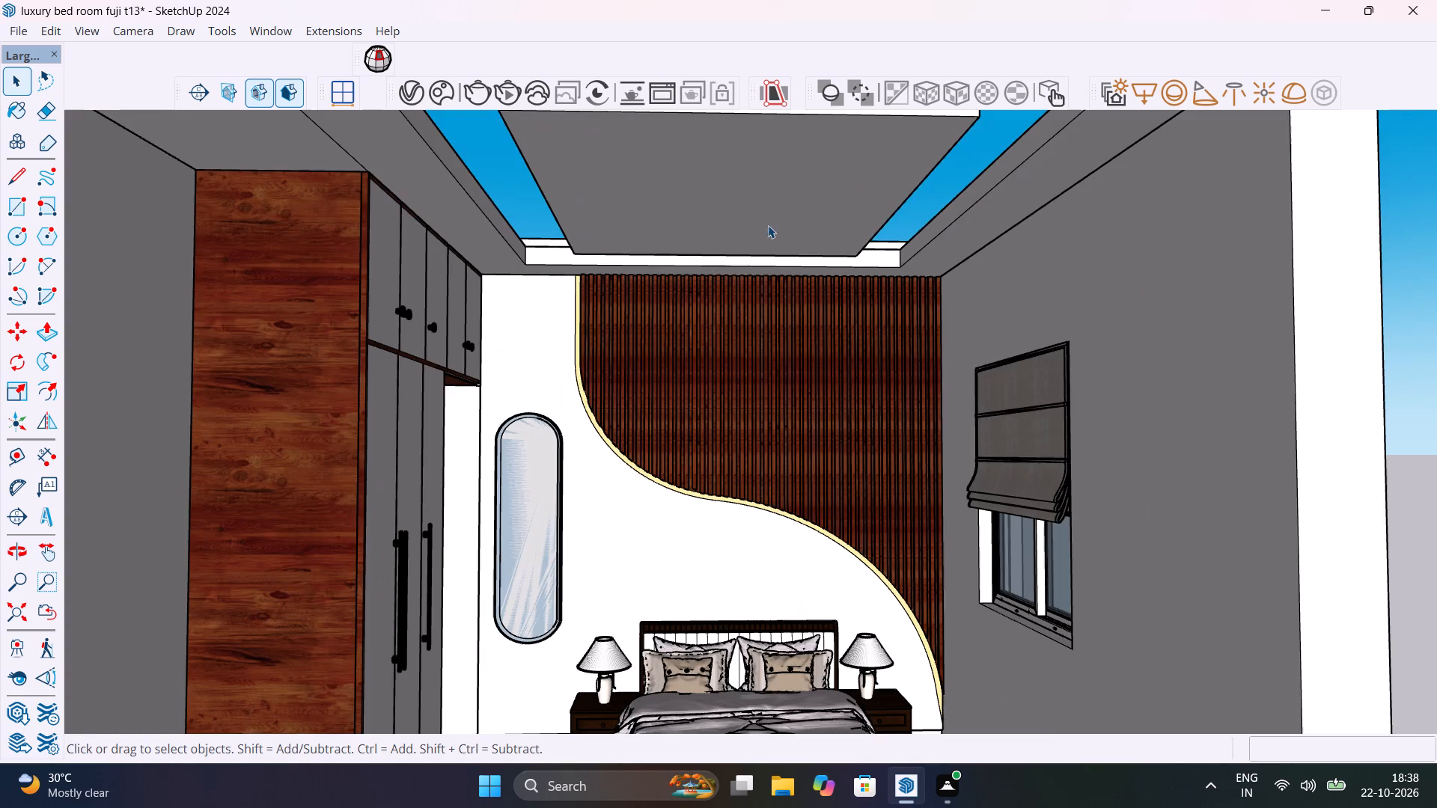
middle_click_drag(796, 248, 759, 215)
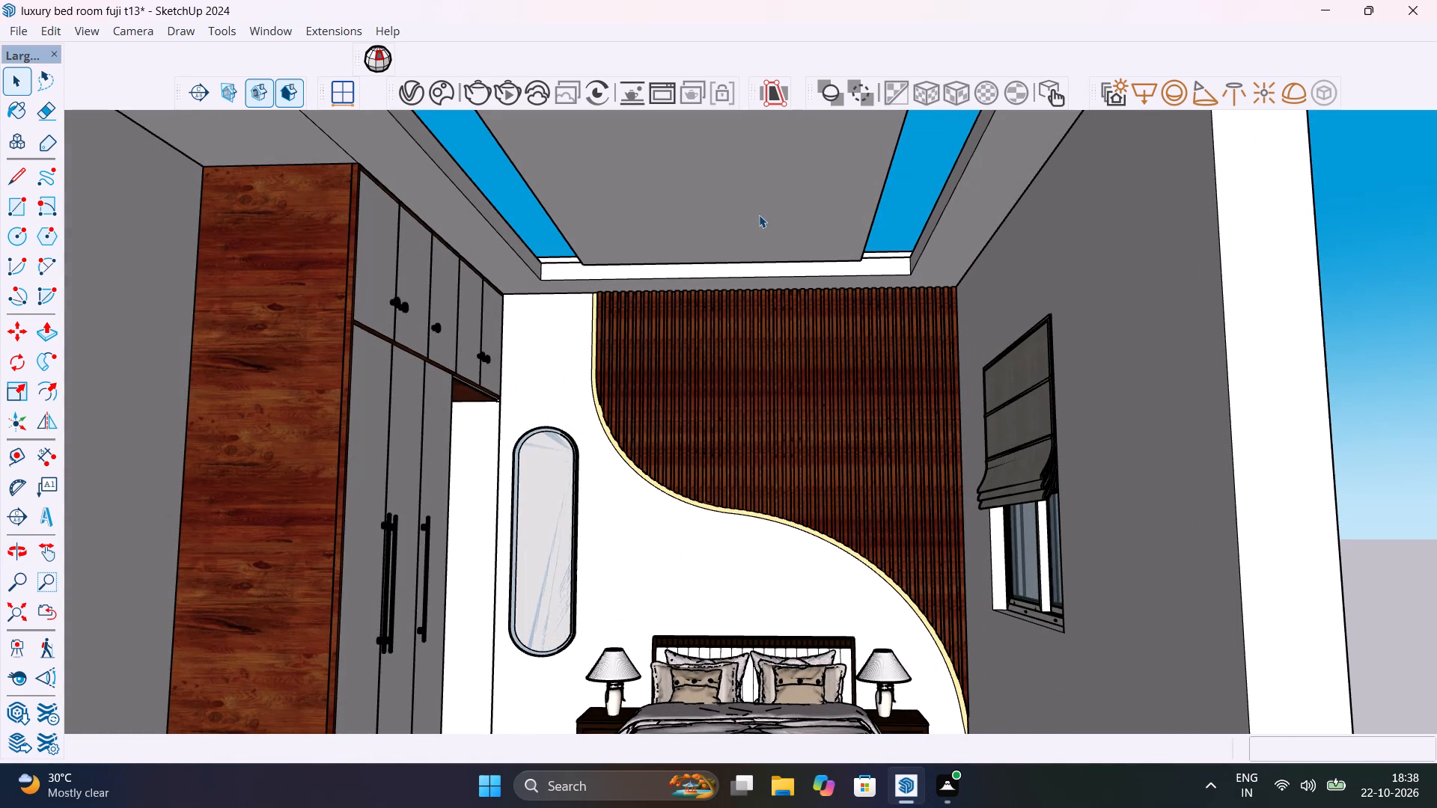
scroll(759, 215, "down", 7)
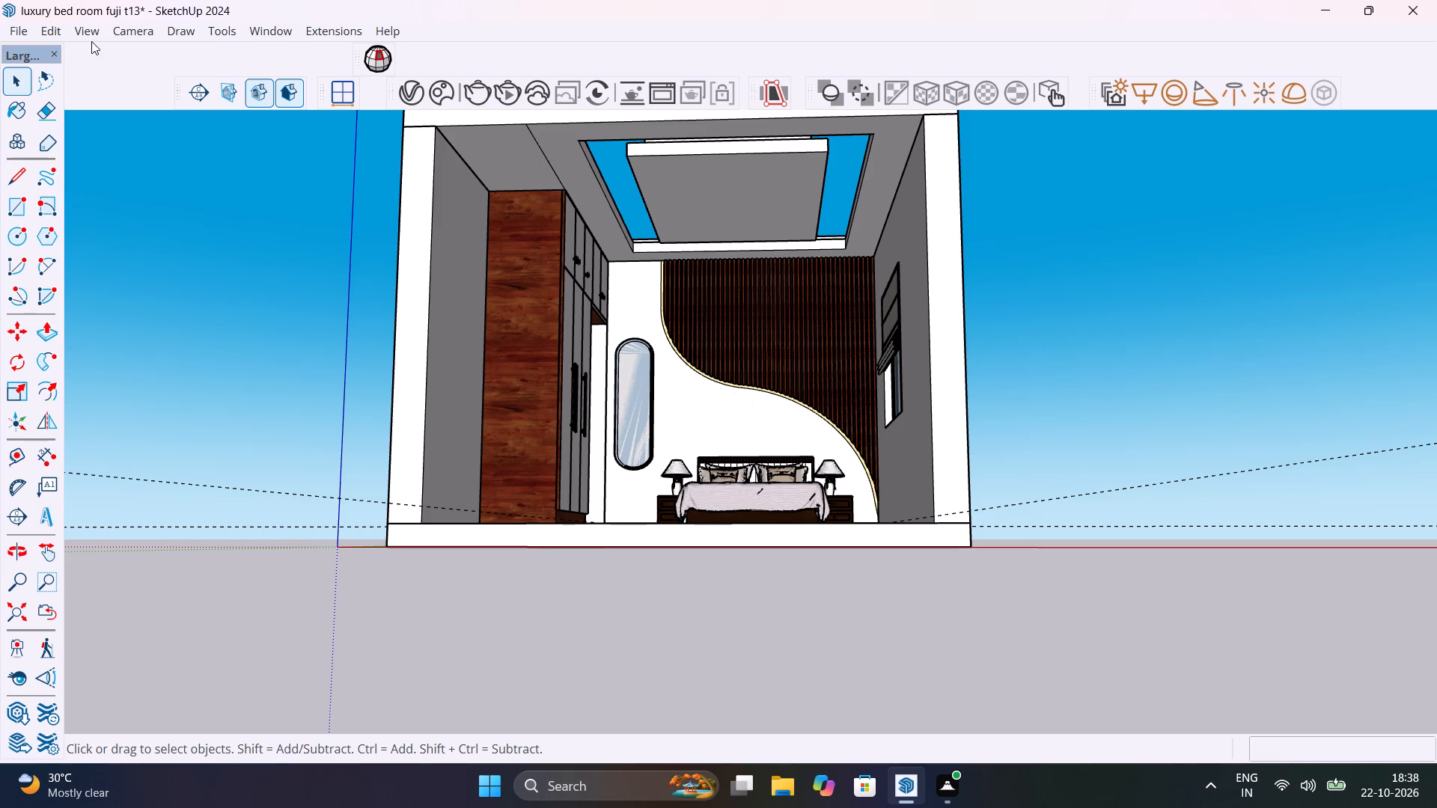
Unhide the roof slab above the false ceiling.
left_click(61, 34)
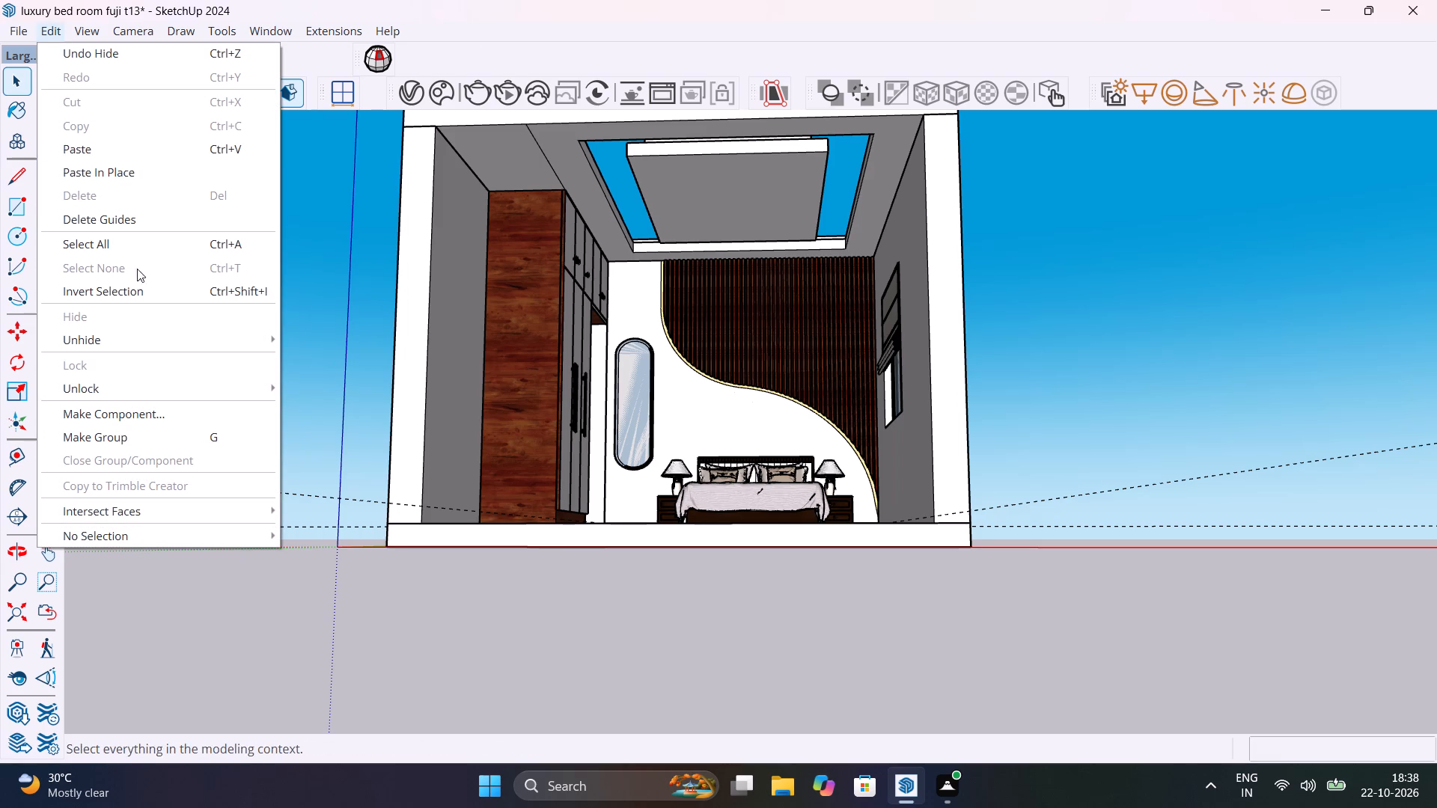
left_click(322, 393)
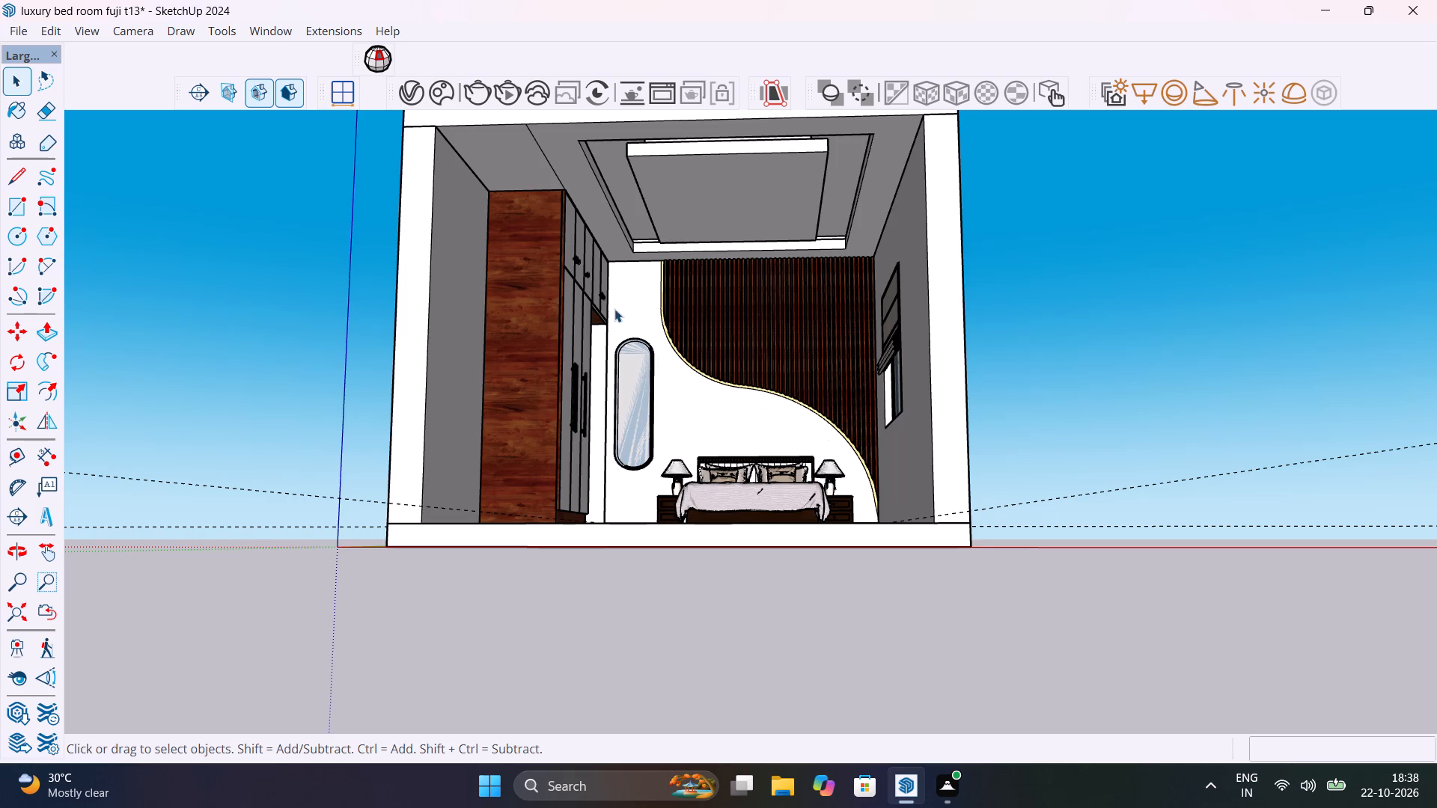
Apply the Ceramic Sand 8.13cm V-Ray material to the inner face of the window wall.
middle_click_drag(617, 309, 536, 441)
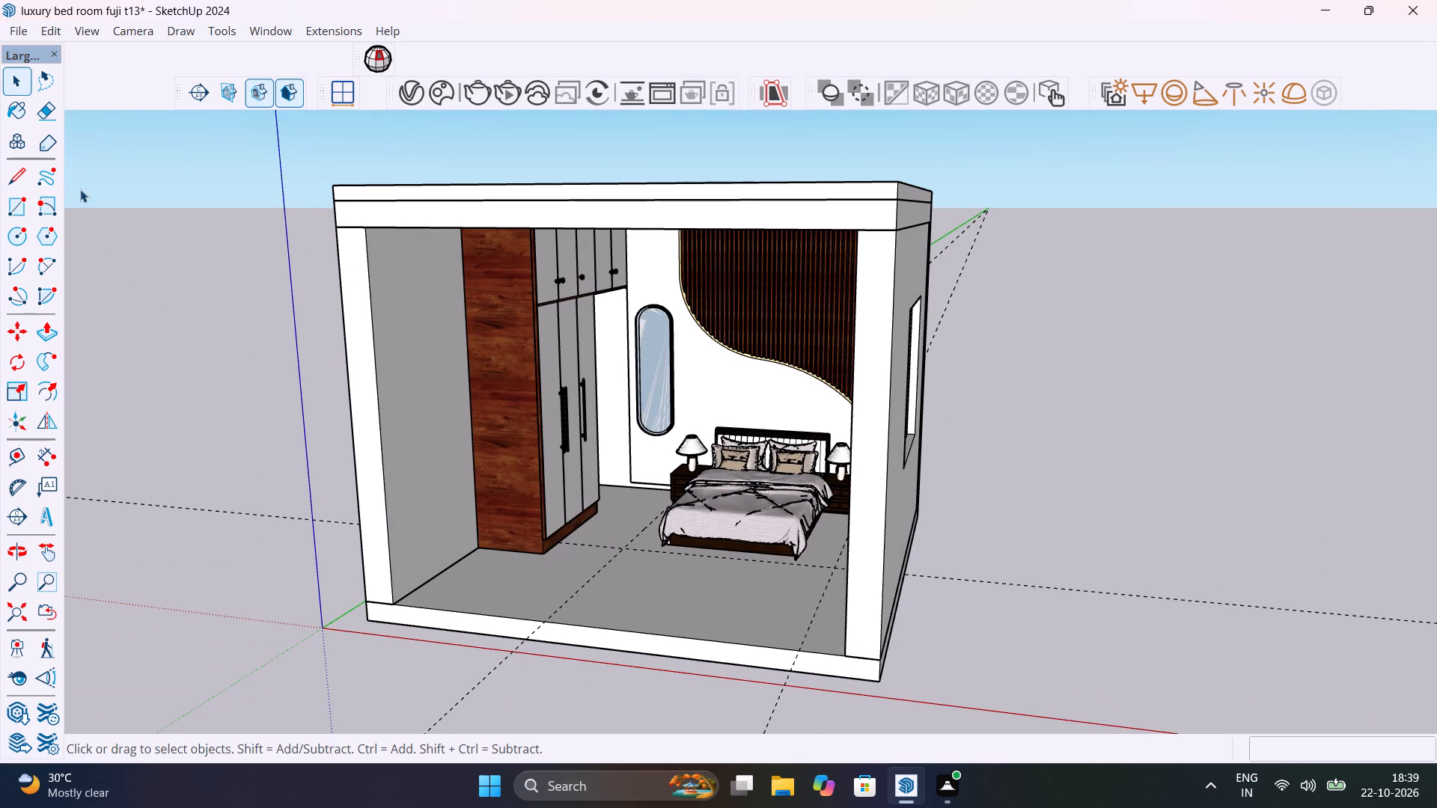
middle_click_drag(428, 319, 840, 339)
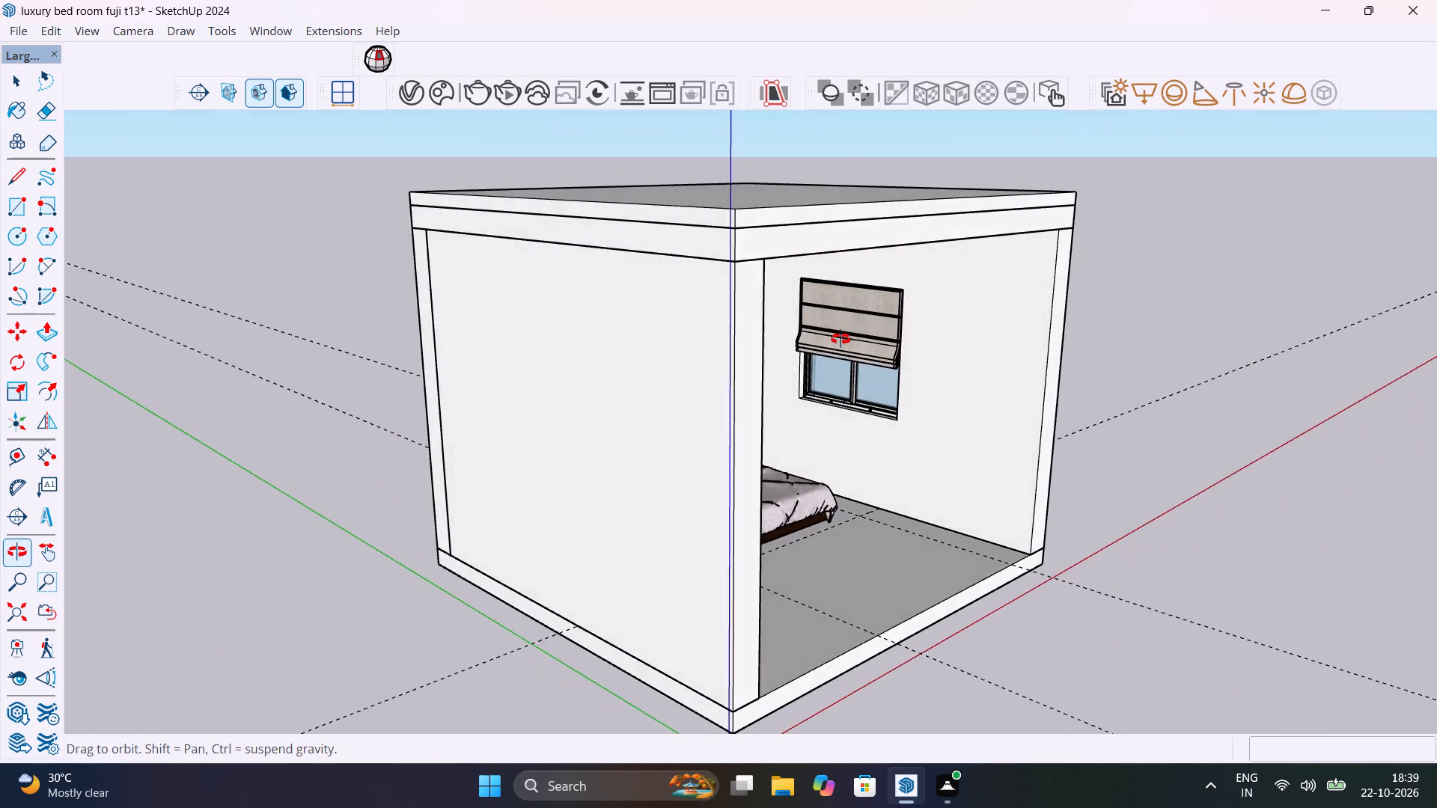
middle_click_drag(840, 339, 440, 305)
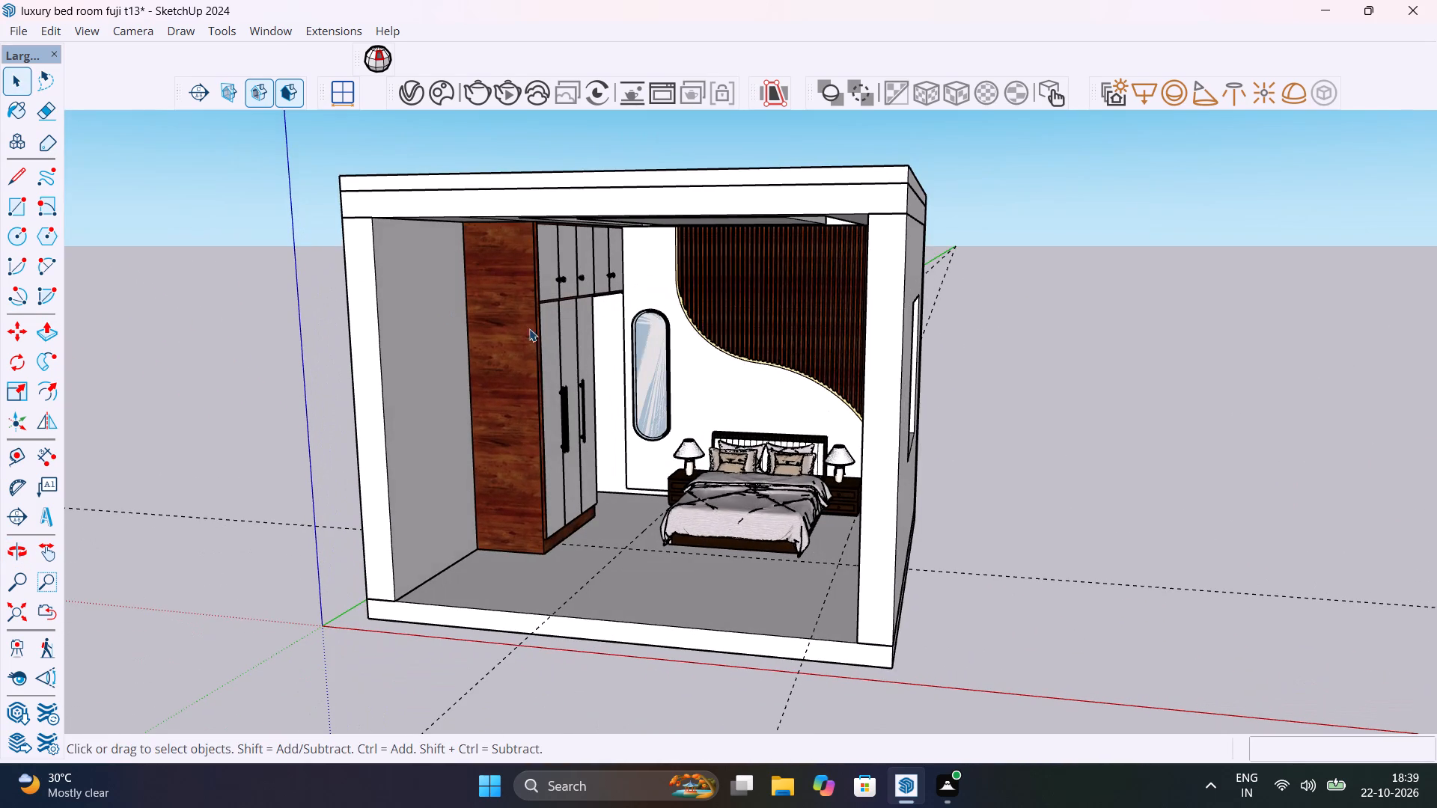
scroll(559, 342, "down", 3)
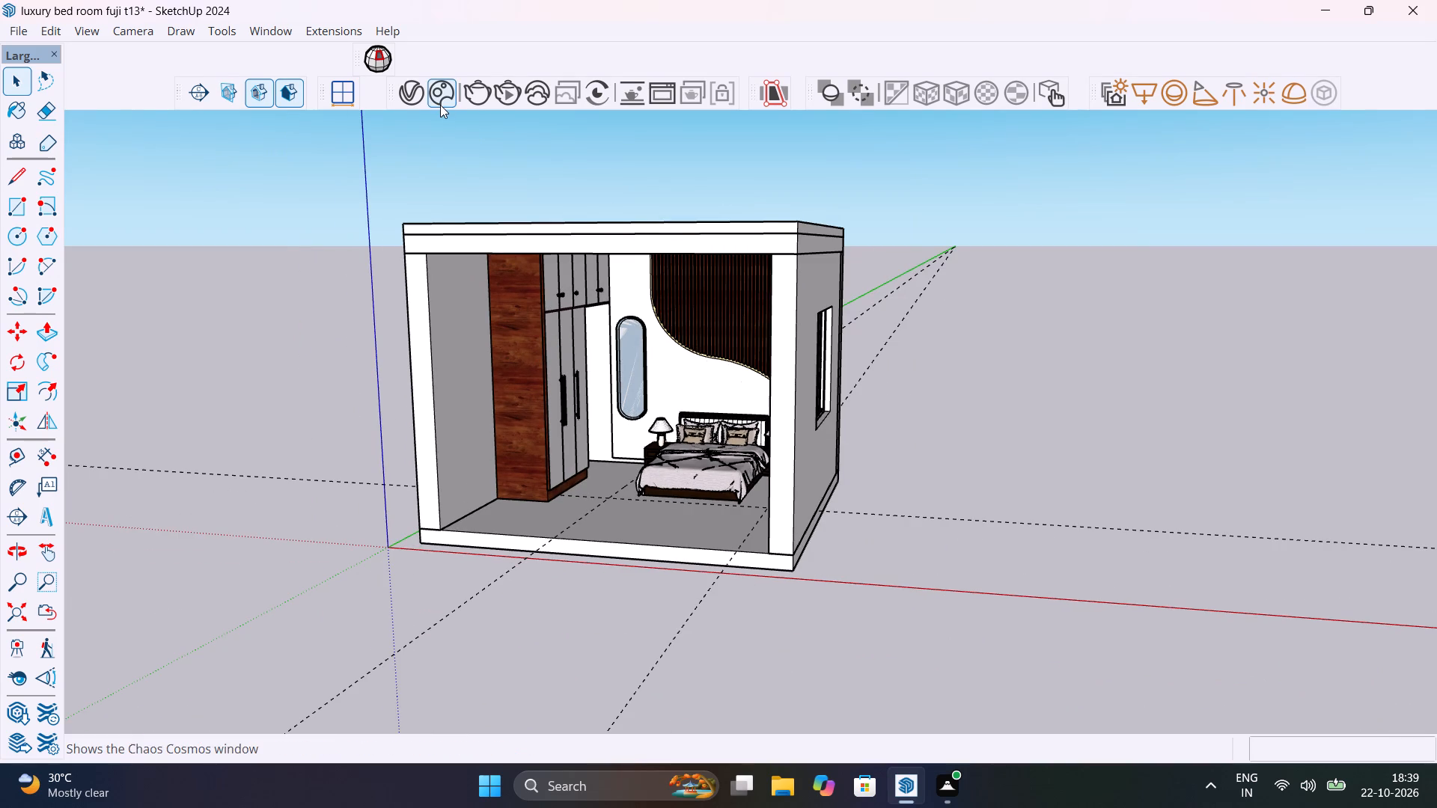
left_click(424, 95)
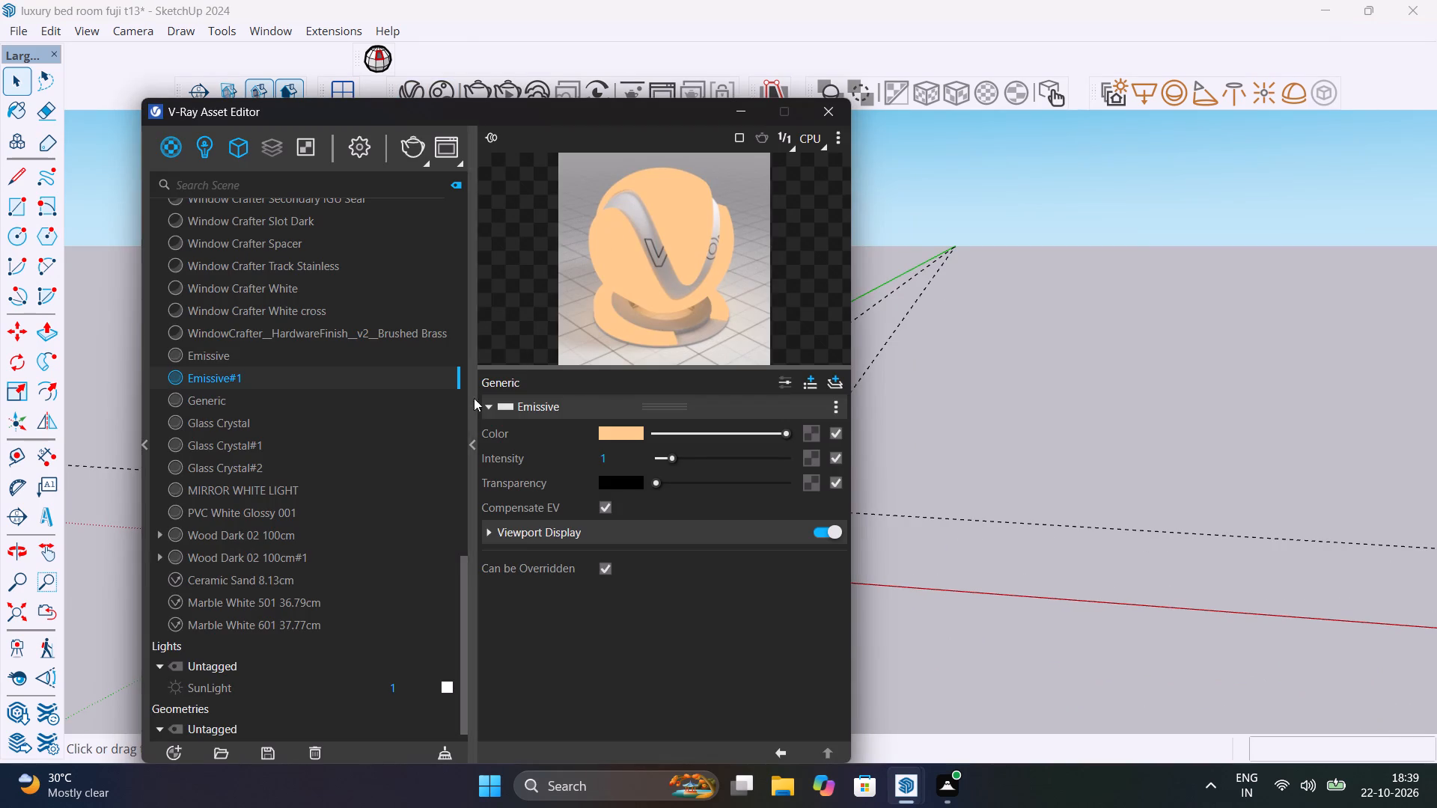
left_click(471, 446)
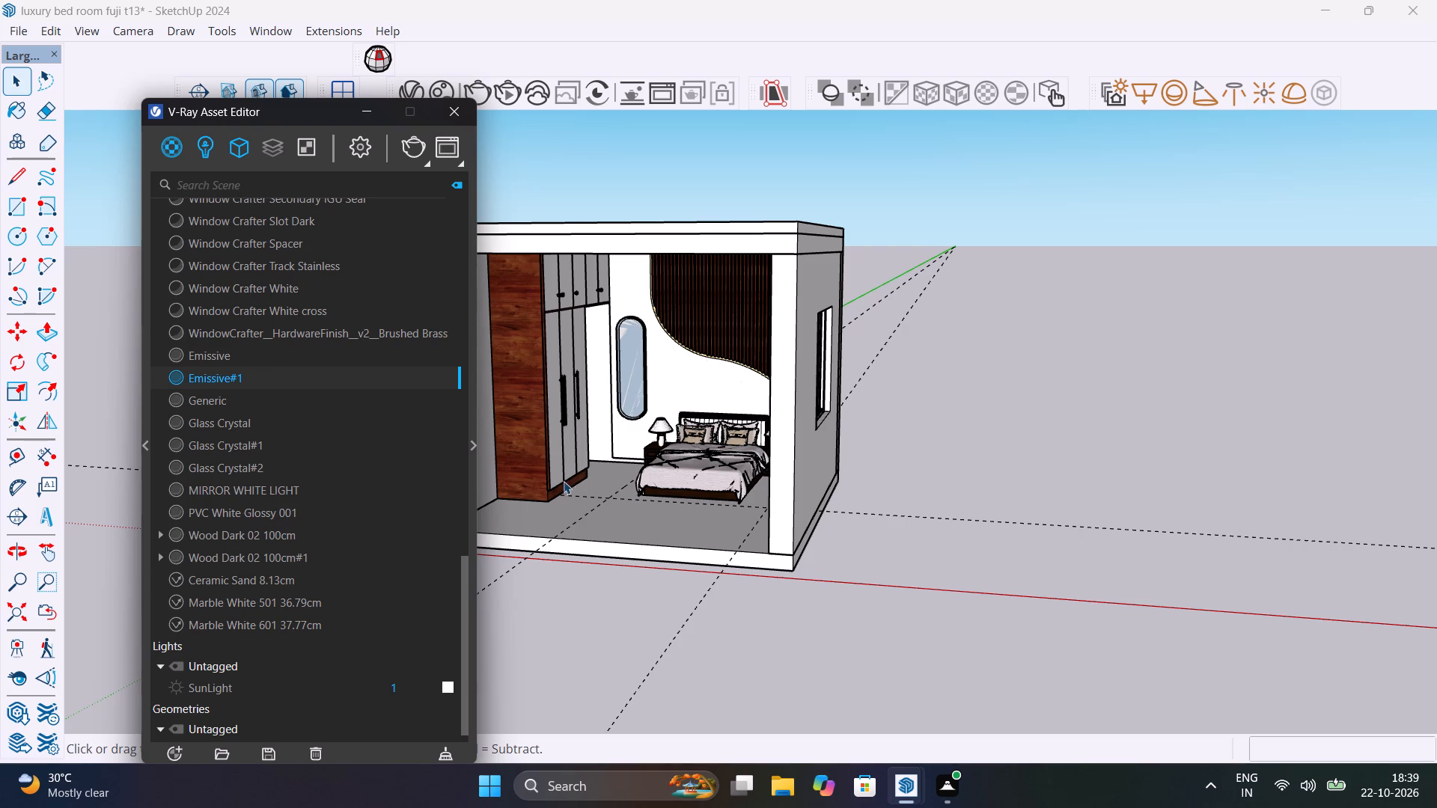
middle_click_drag(577, 468, 881, 500)
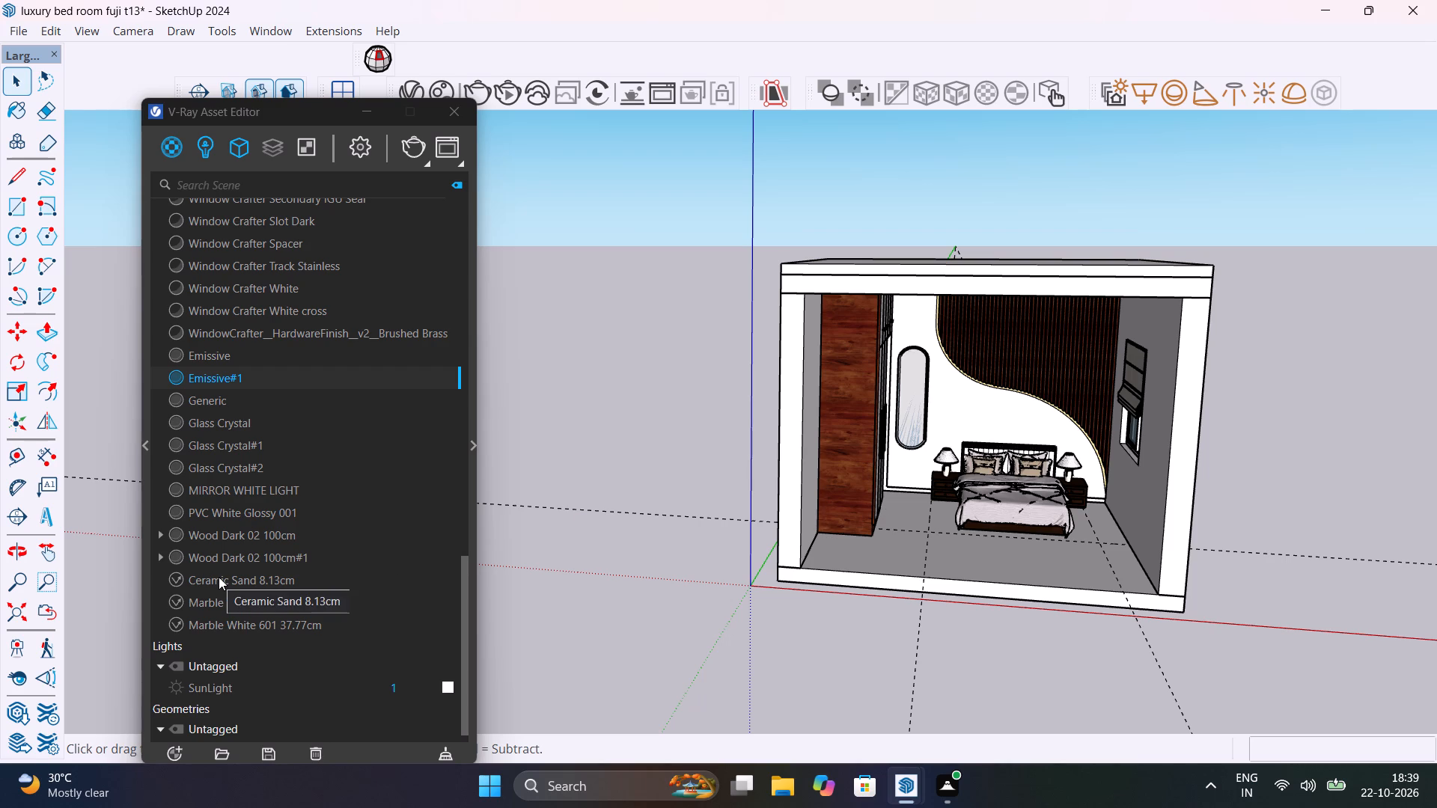
left_click(472, 436)
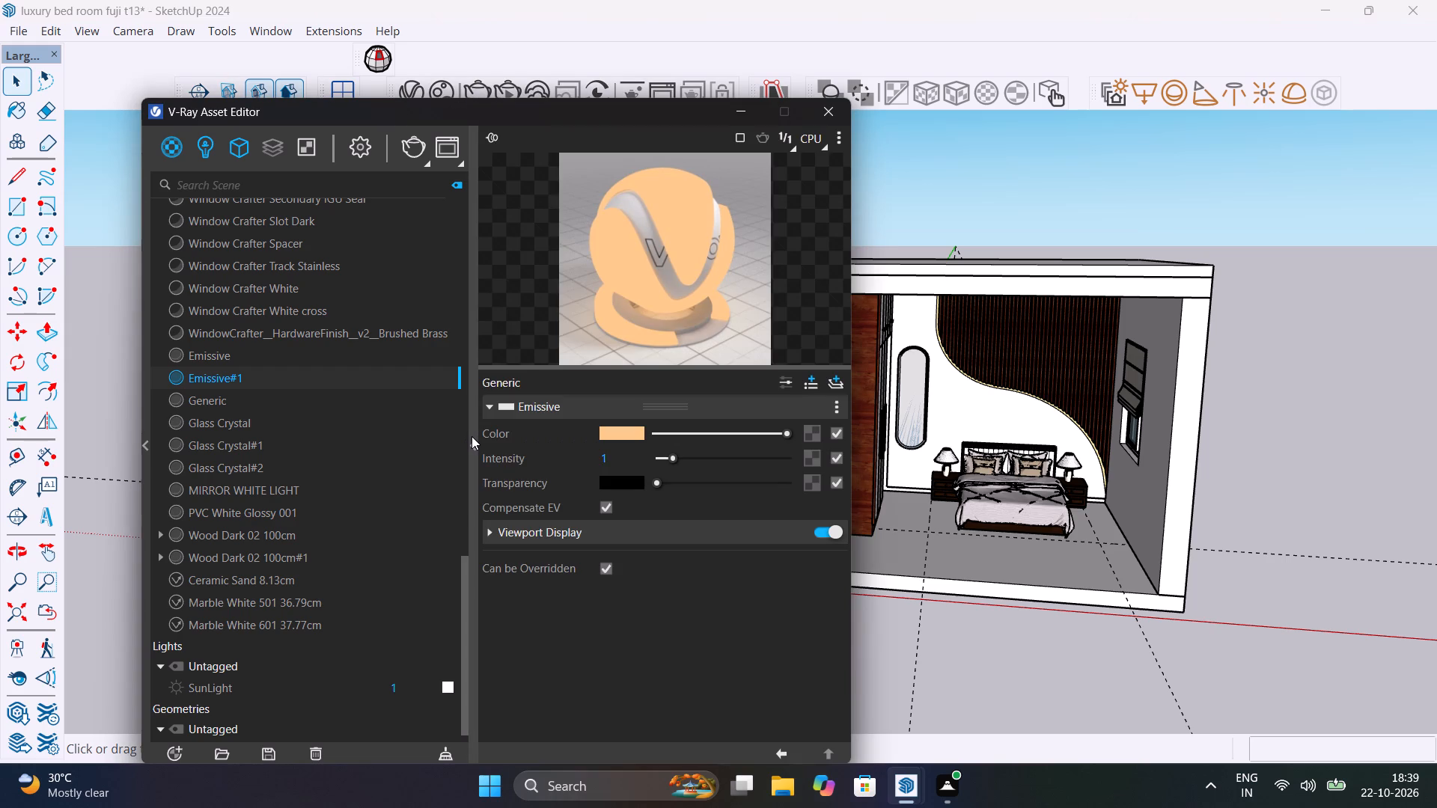
left_click(242, 579)
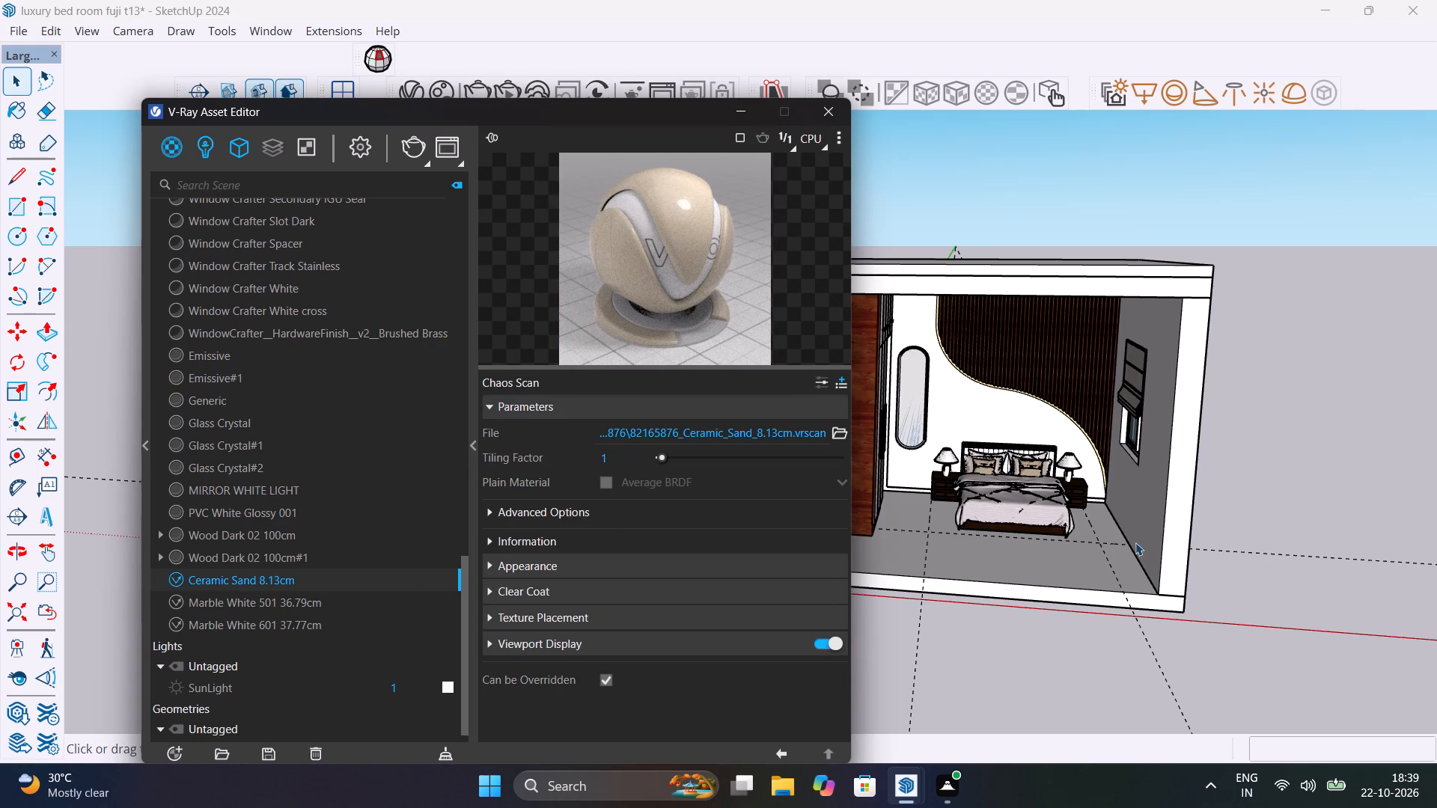
middle_click_drag(1224, 539, 1312, 538)
scroll(1133, 435, "up", 8)
left_click(1149, 449)
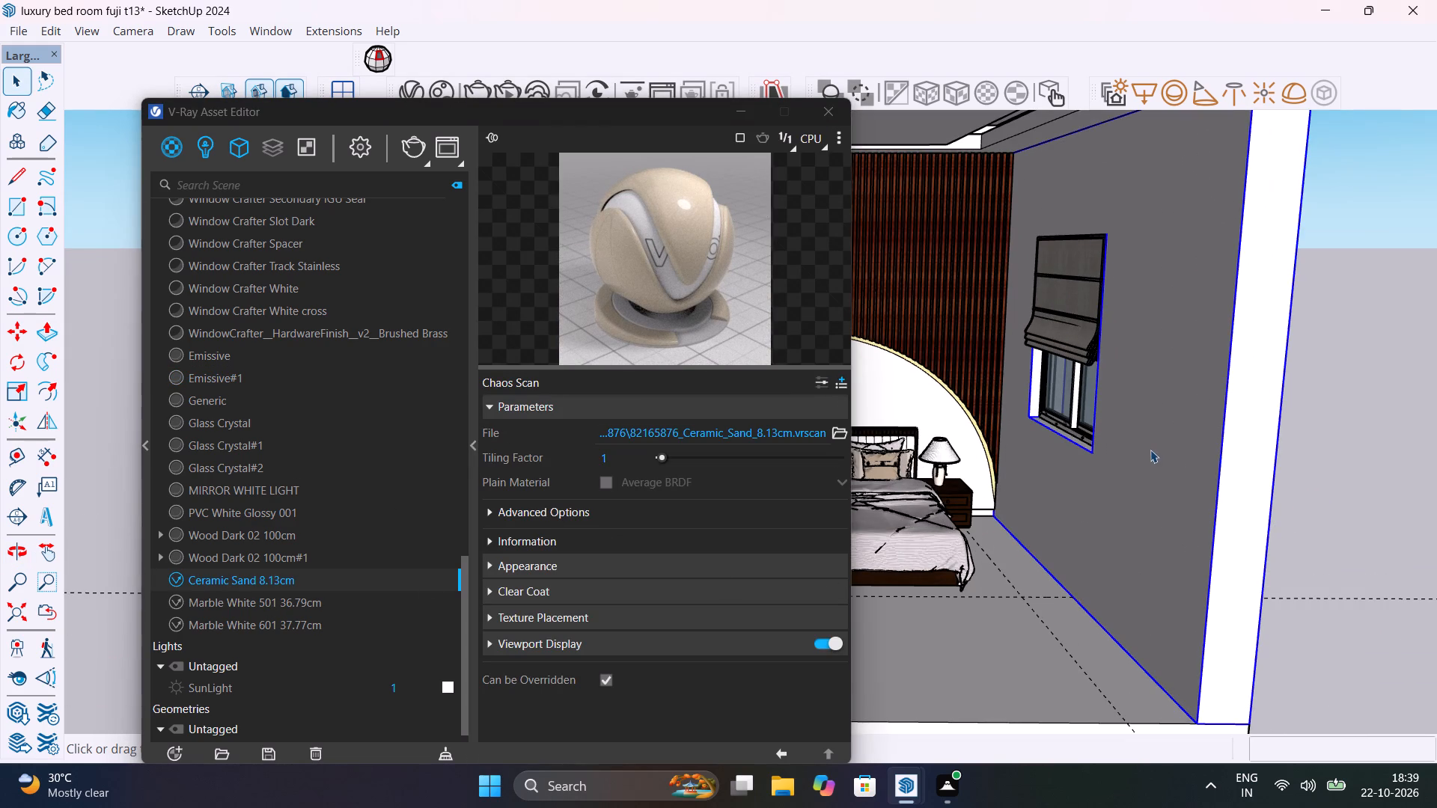
double_click(1150, 450)
left_click(1150, 451)
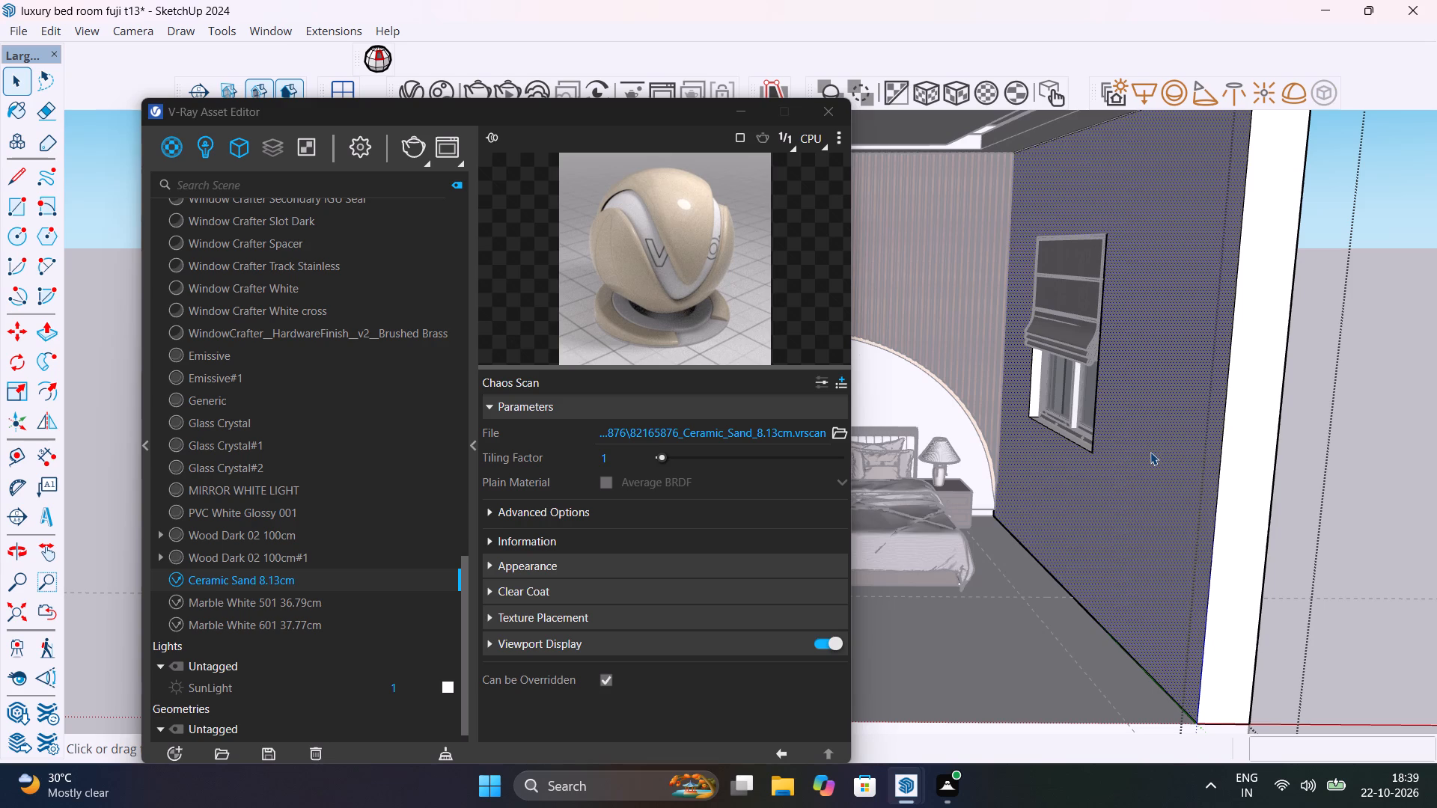
right_click(261, 584)
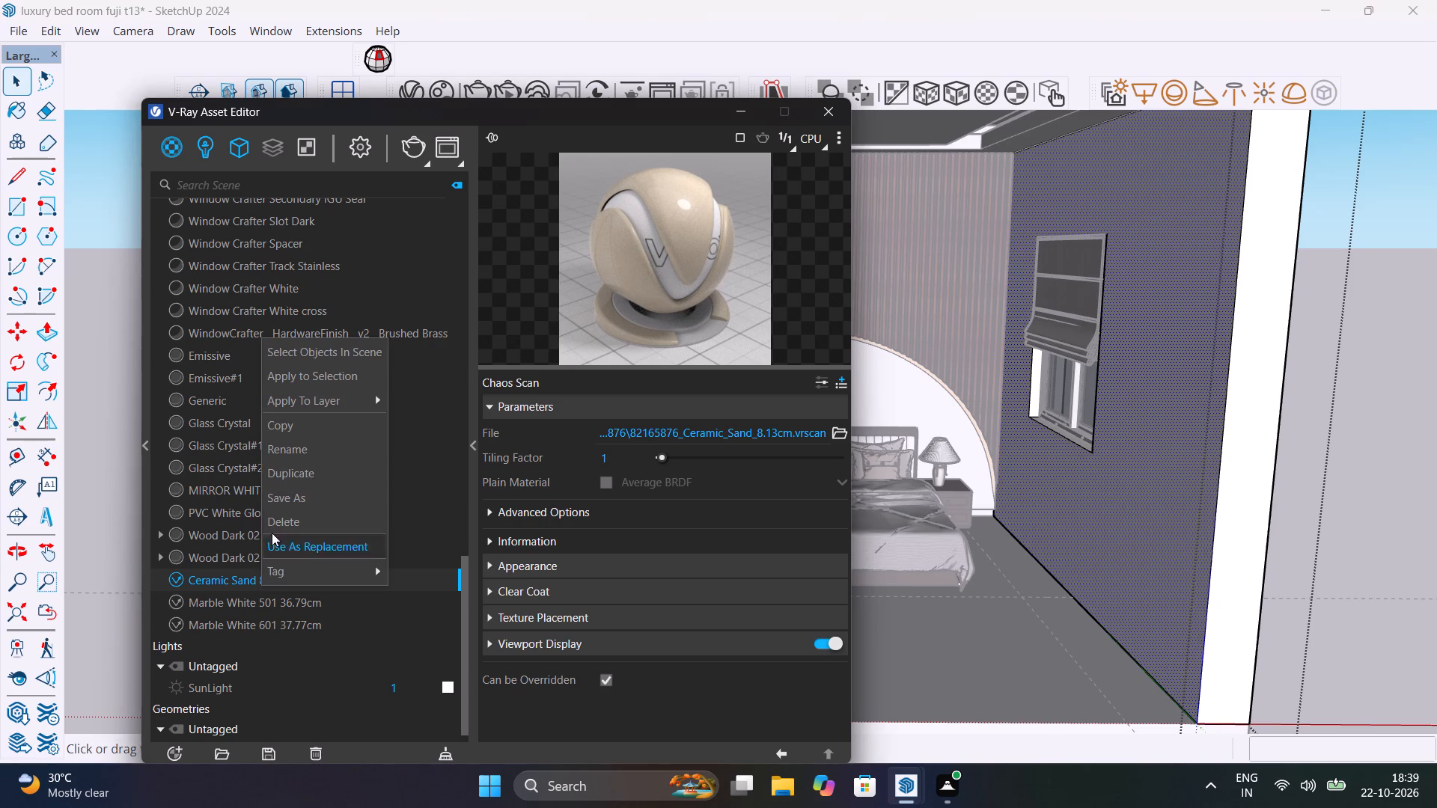
left_click(327, 376)
Apply the Ceramic Sand 8.13cm material to the inner face of the side wall next to the wardrobe.
scroll(557, 469, "down", 11)
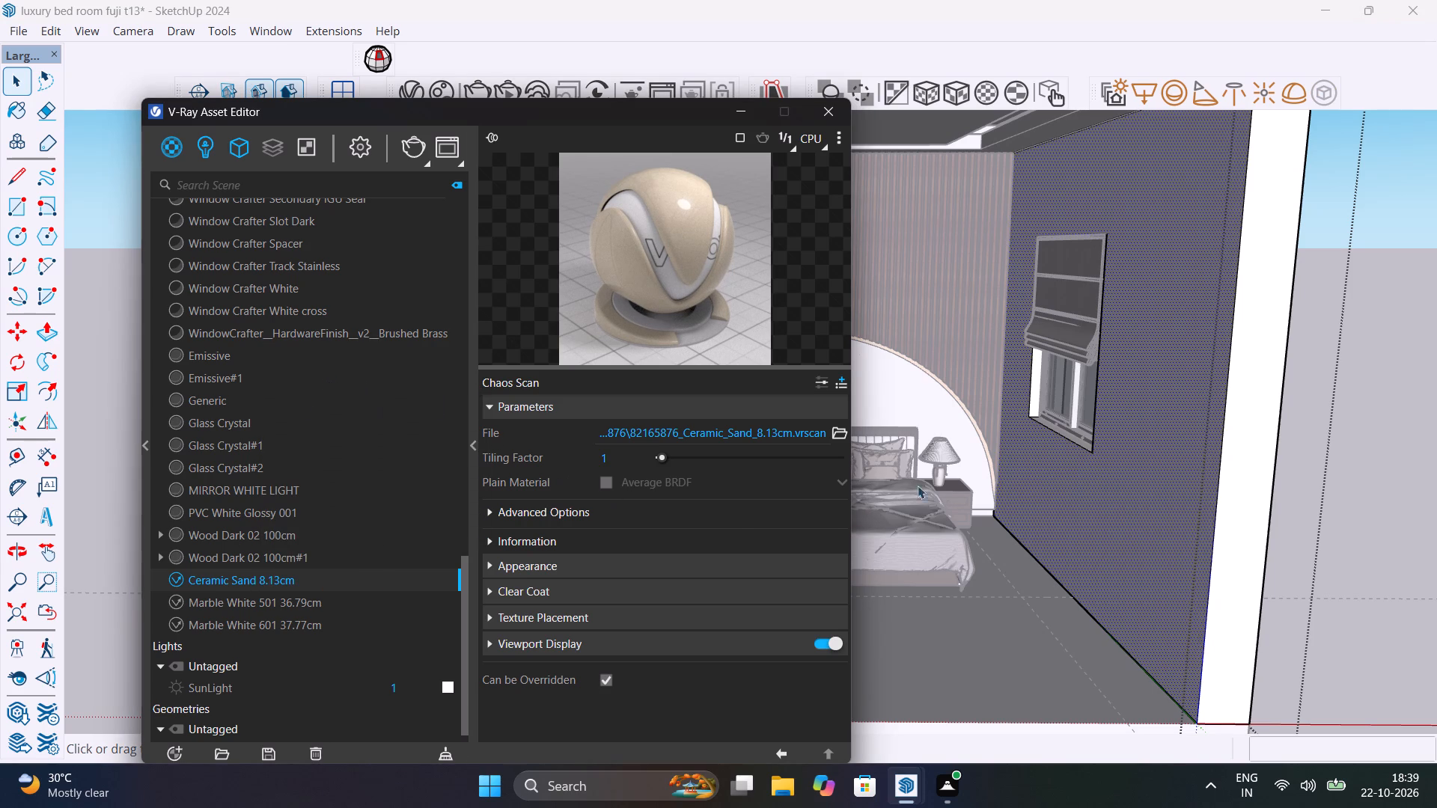
scroll(978, 483, "down", 12)
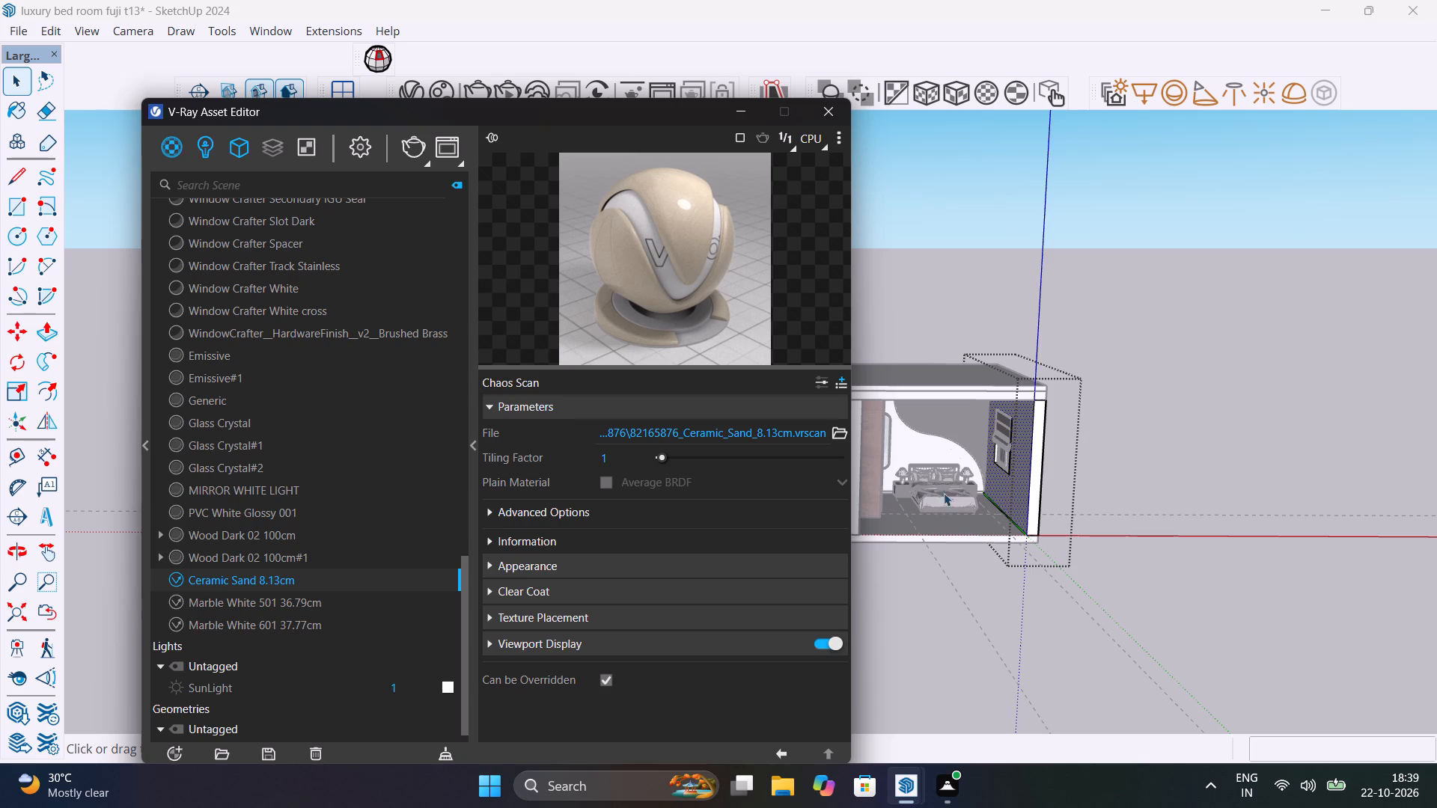
middle_click_drag(977, 473, 845, 468)
scroll(980, 545, "up", 4)
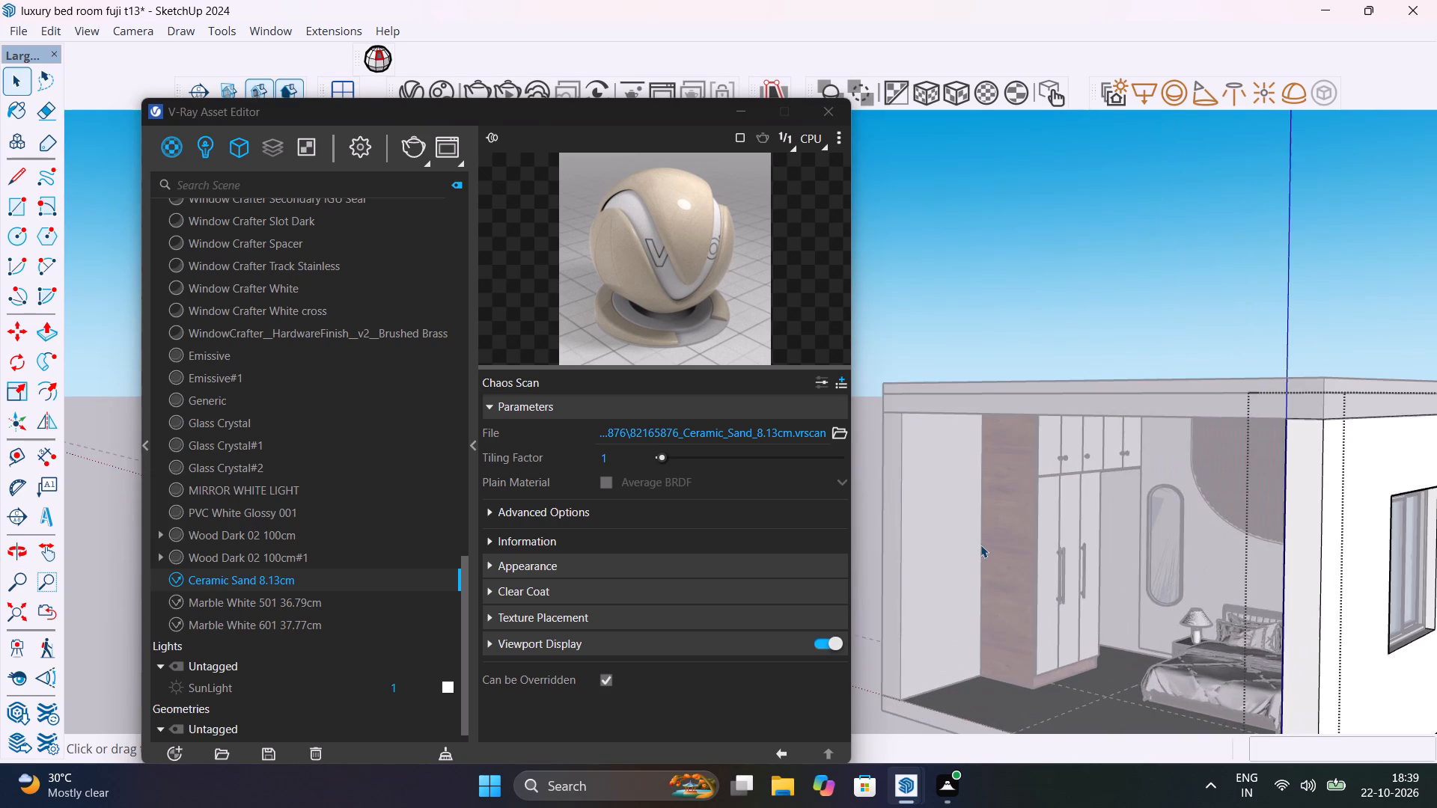
left_click(960, 545)
triple_click(960, 545)
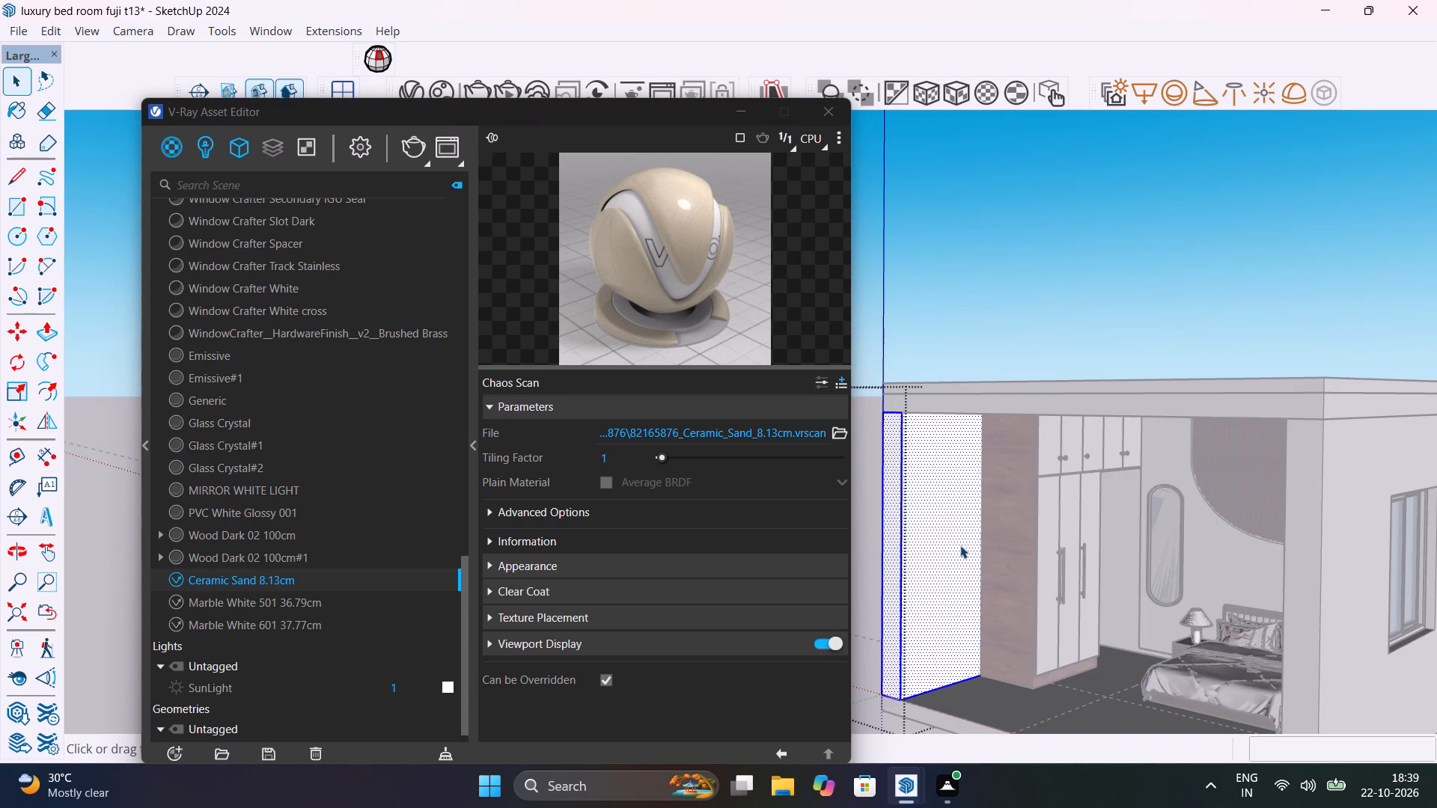
left_click(960, 545)
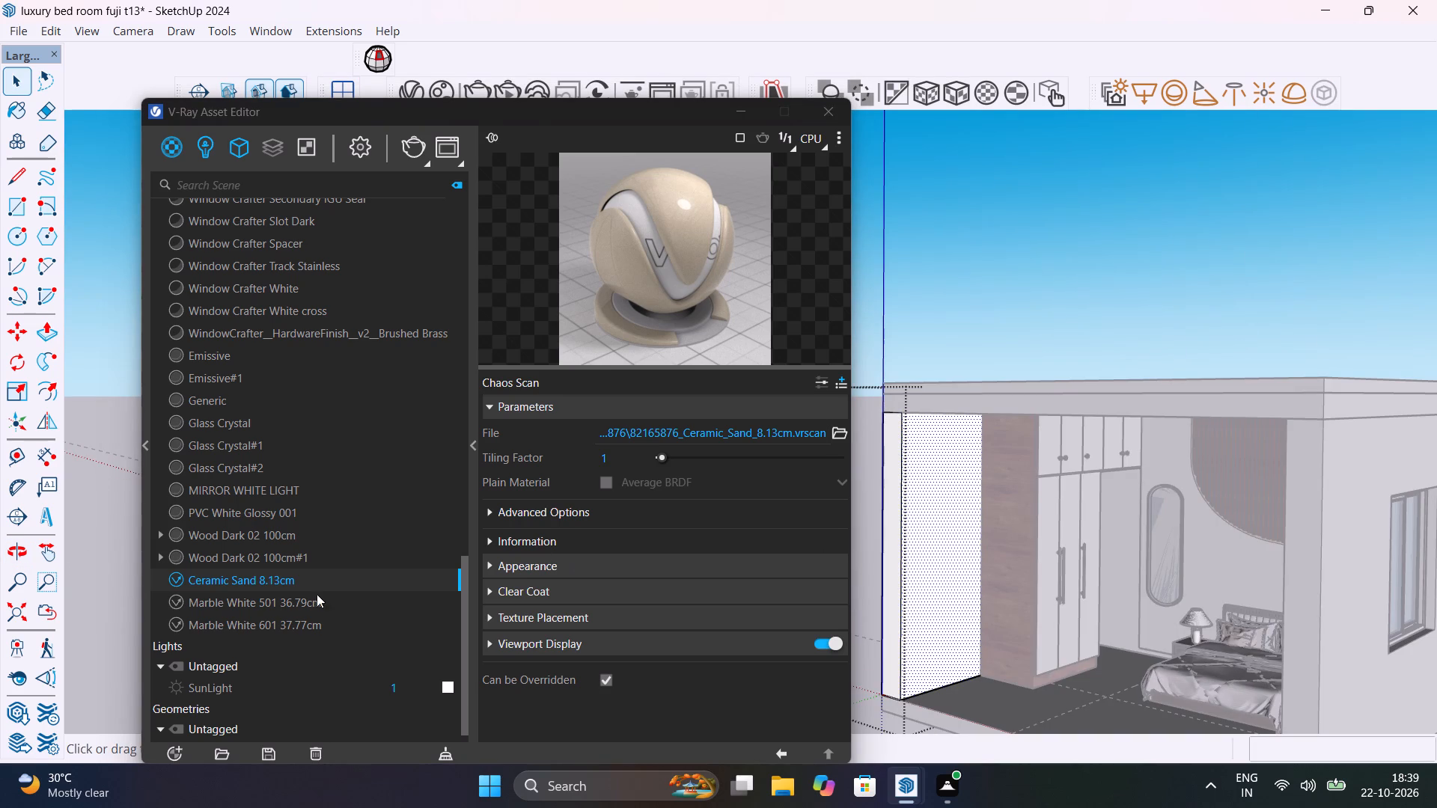
right_click(316, 577)
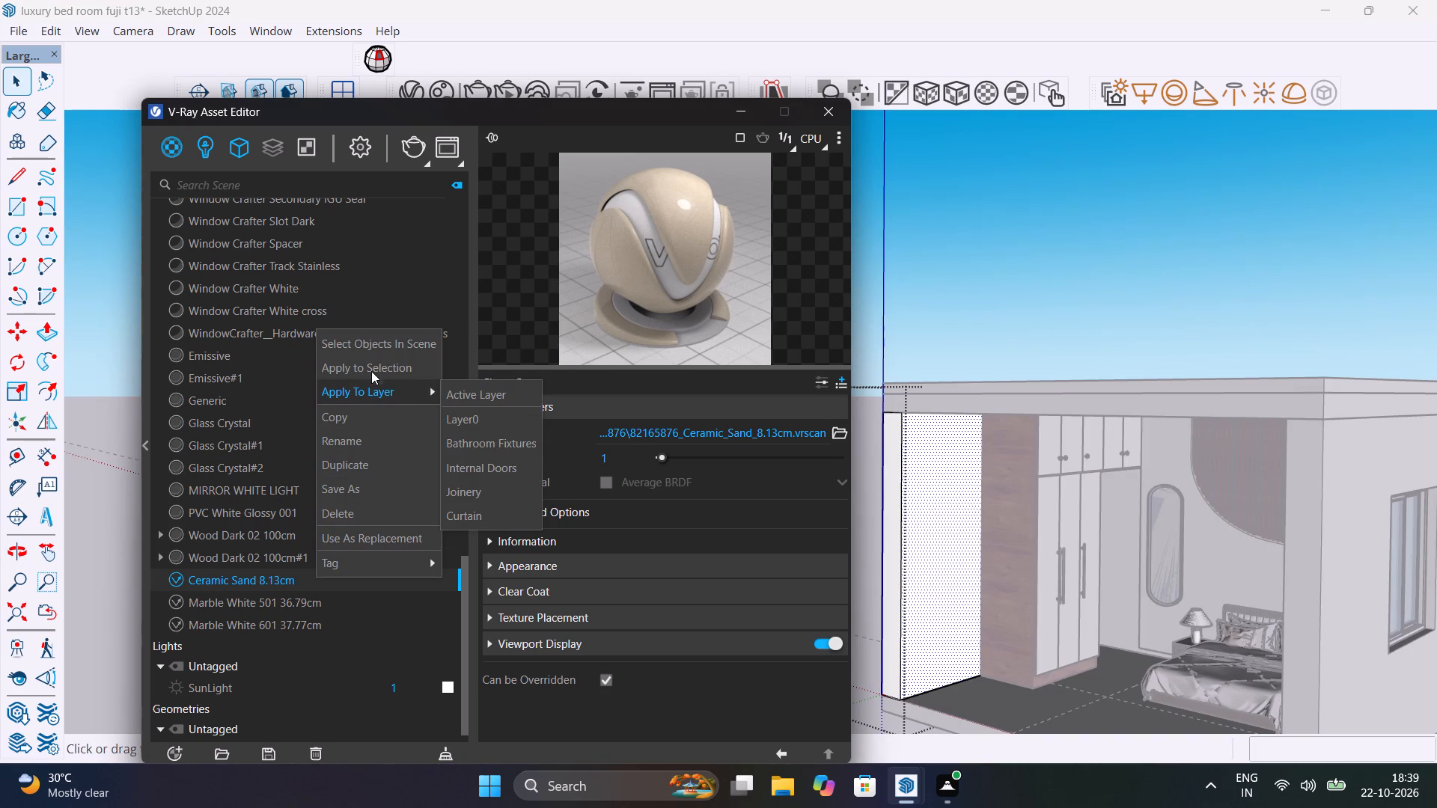
left_click(376, 365)
scroll(575, 499, "down", 12)
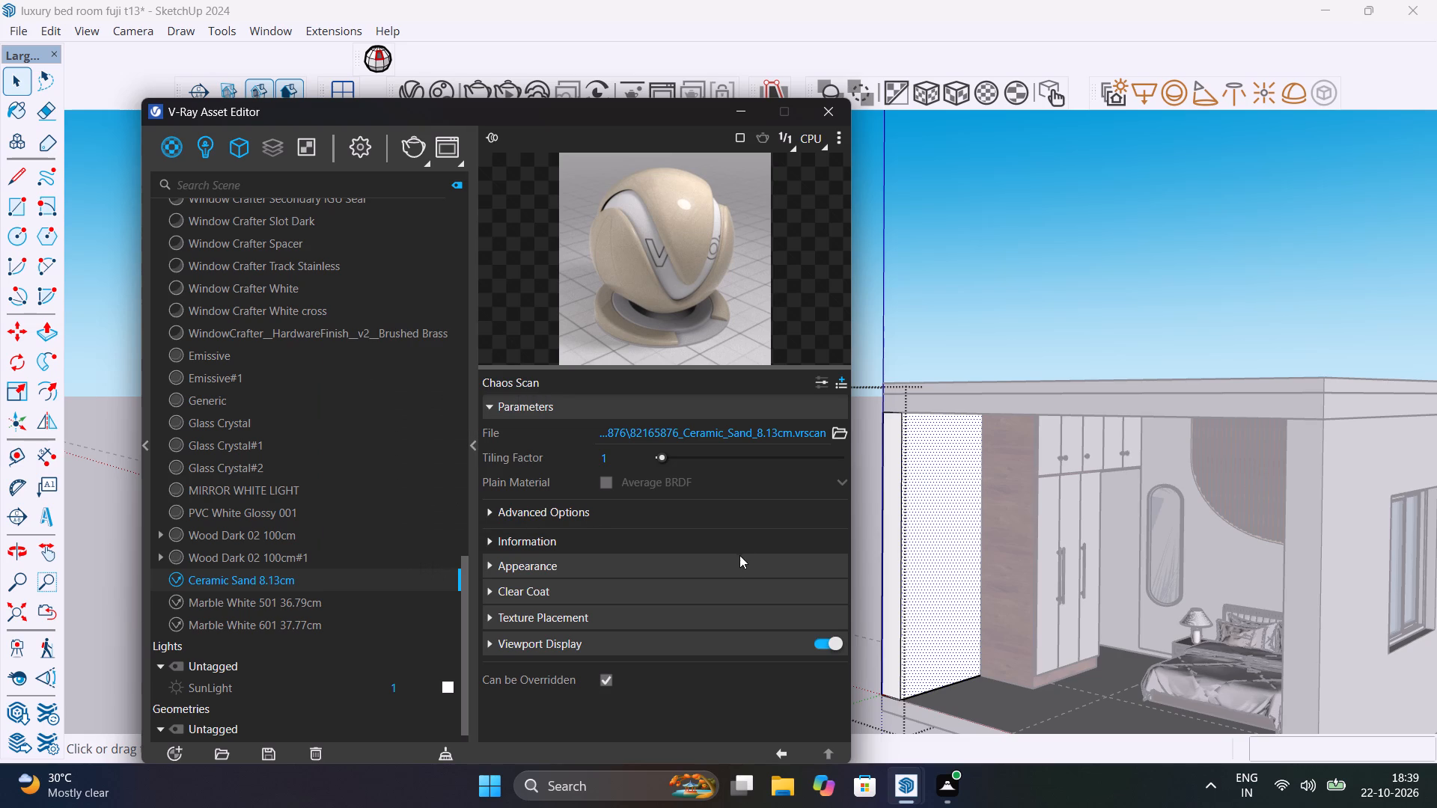
scroll(739, 555, "down", 4)
left_click(1078, 285)
left_click(830, 109)
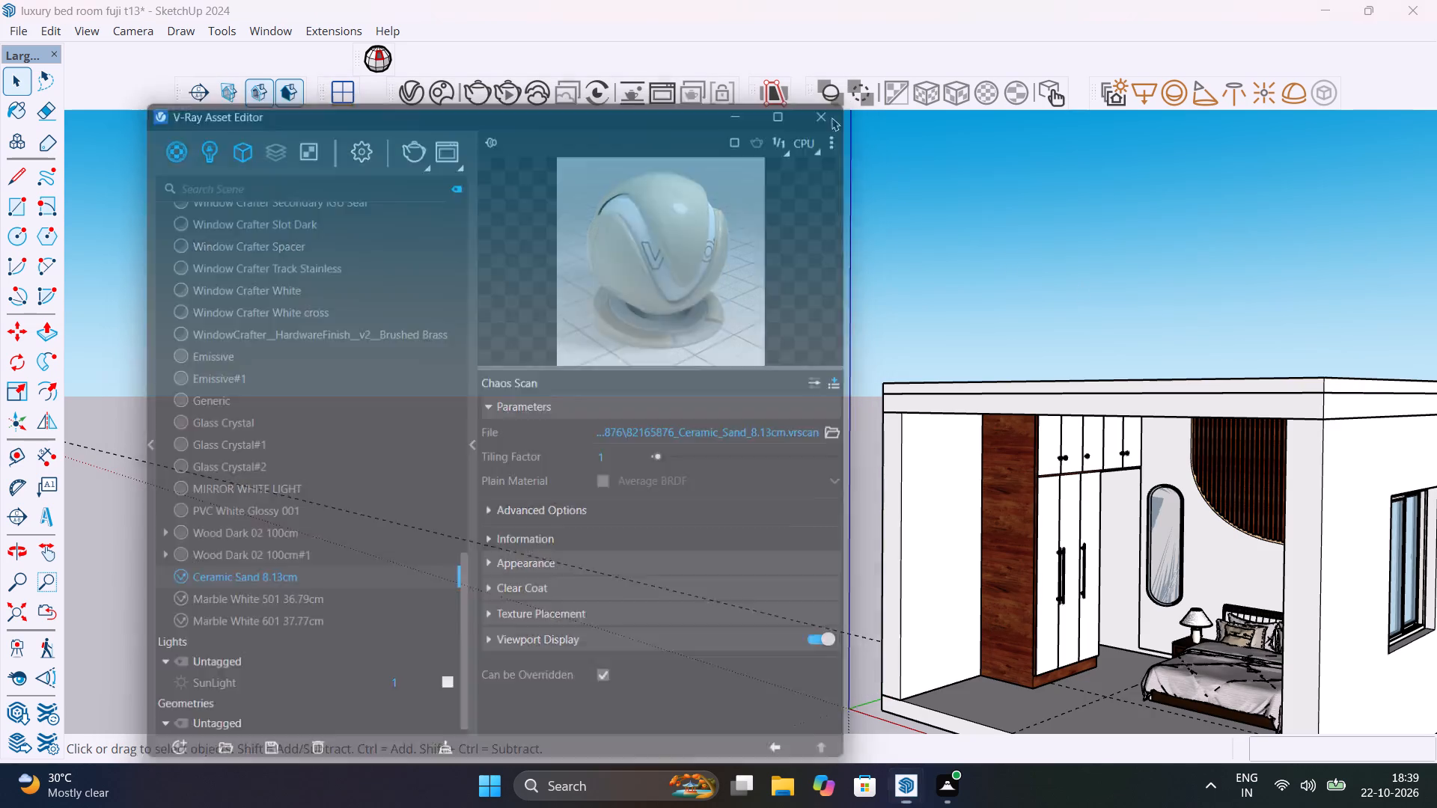
Run a V-Ray test render of the room facing the bed wall to check the sand-finished walls and ceiling cove lighting, stopping it once checked.
scroll(584, 435, "down", 1)
middle_click_drag(713, 498, 1135, 568)
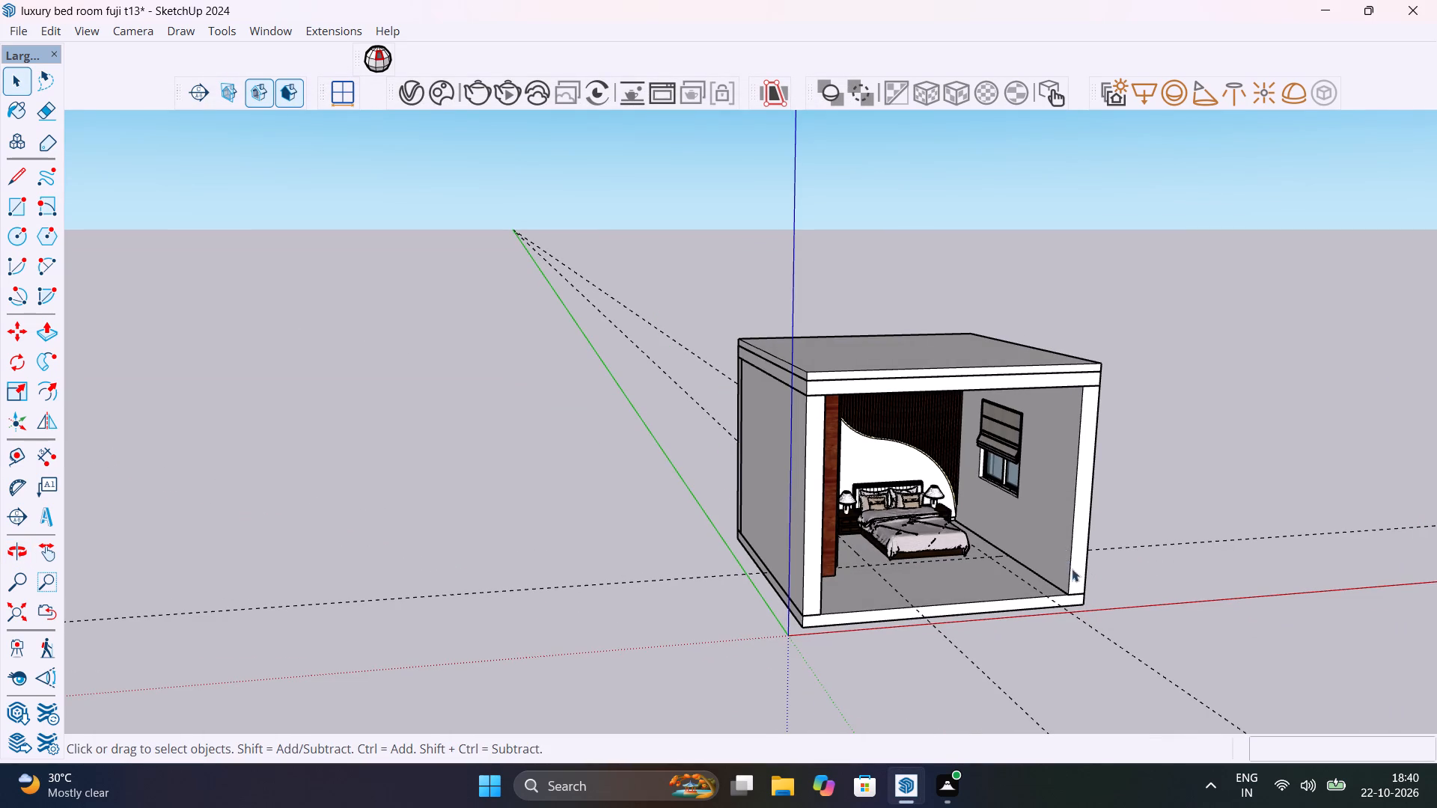
middle_click_drag(1095, 596, 771, 552)
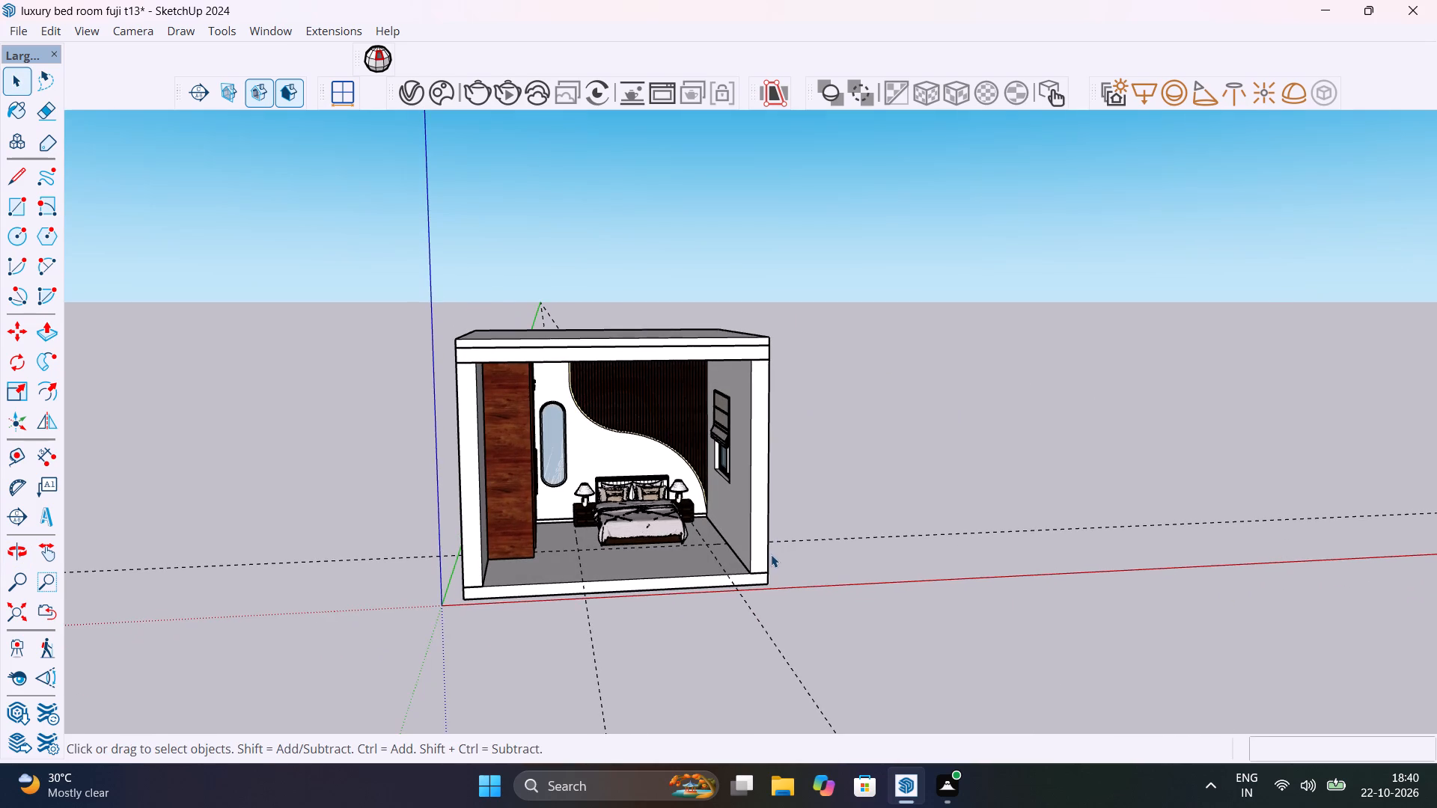
scroll(677, 506, "up", 3)
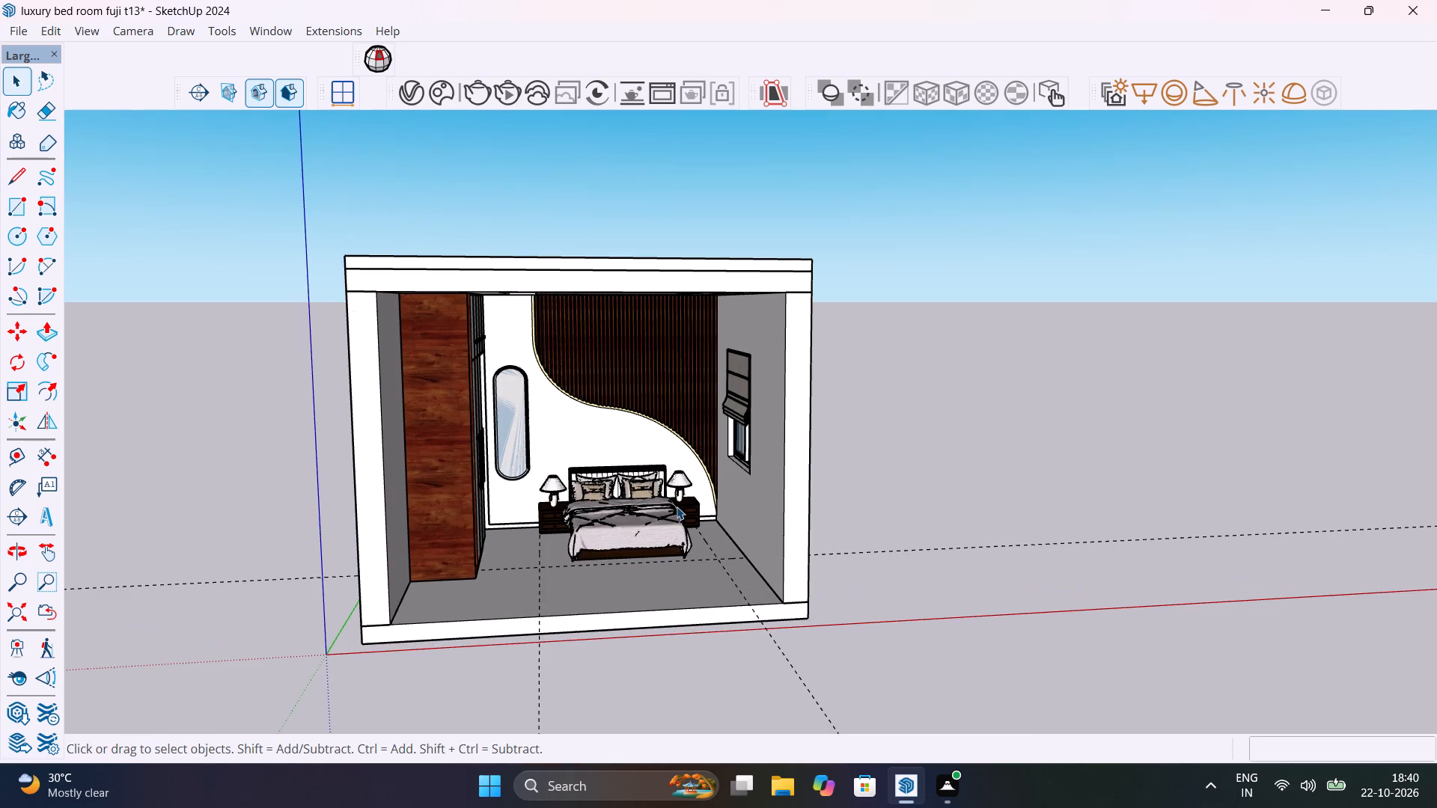
scroll(681, 427, "up", 3)
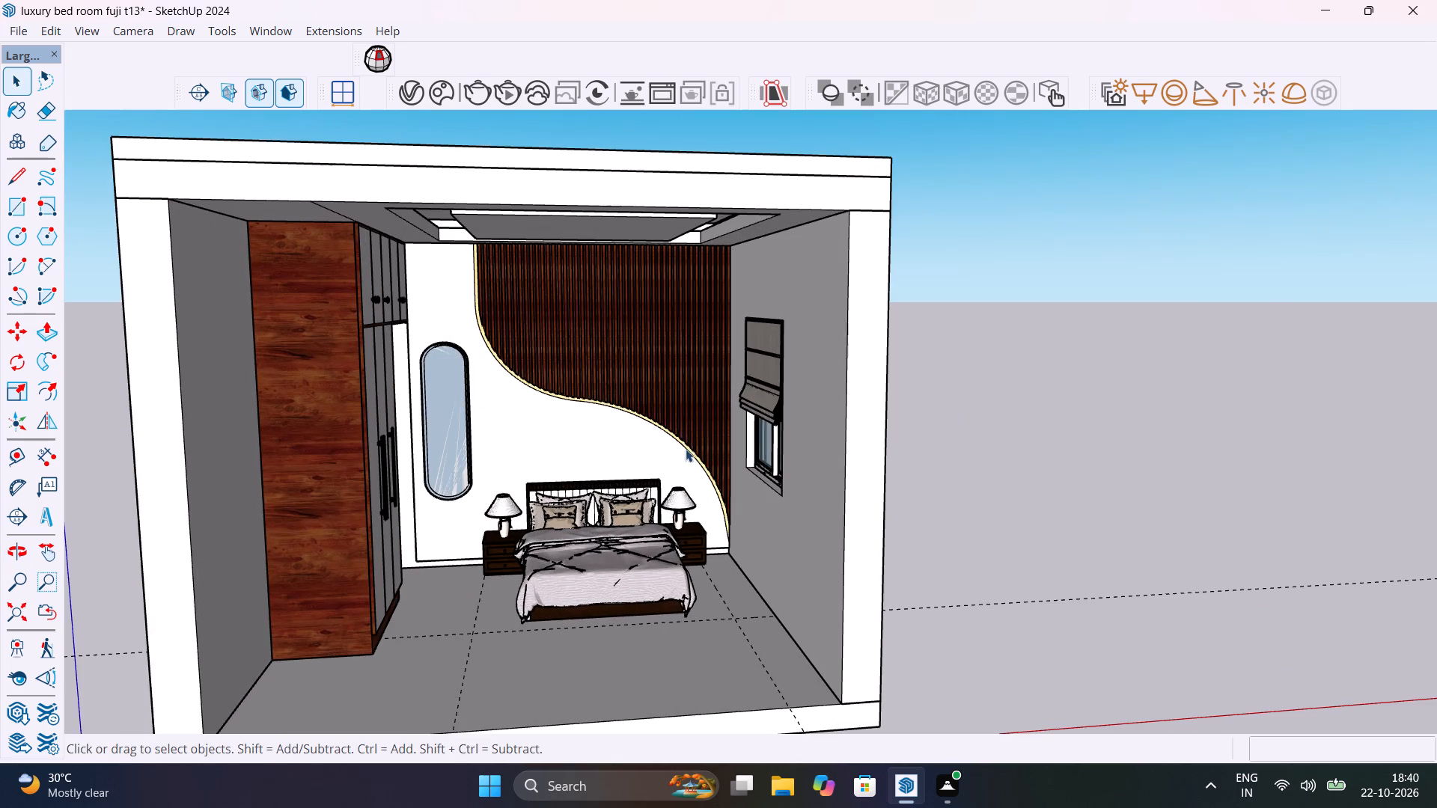
middle_click_drag(686, 446, 733, 479)
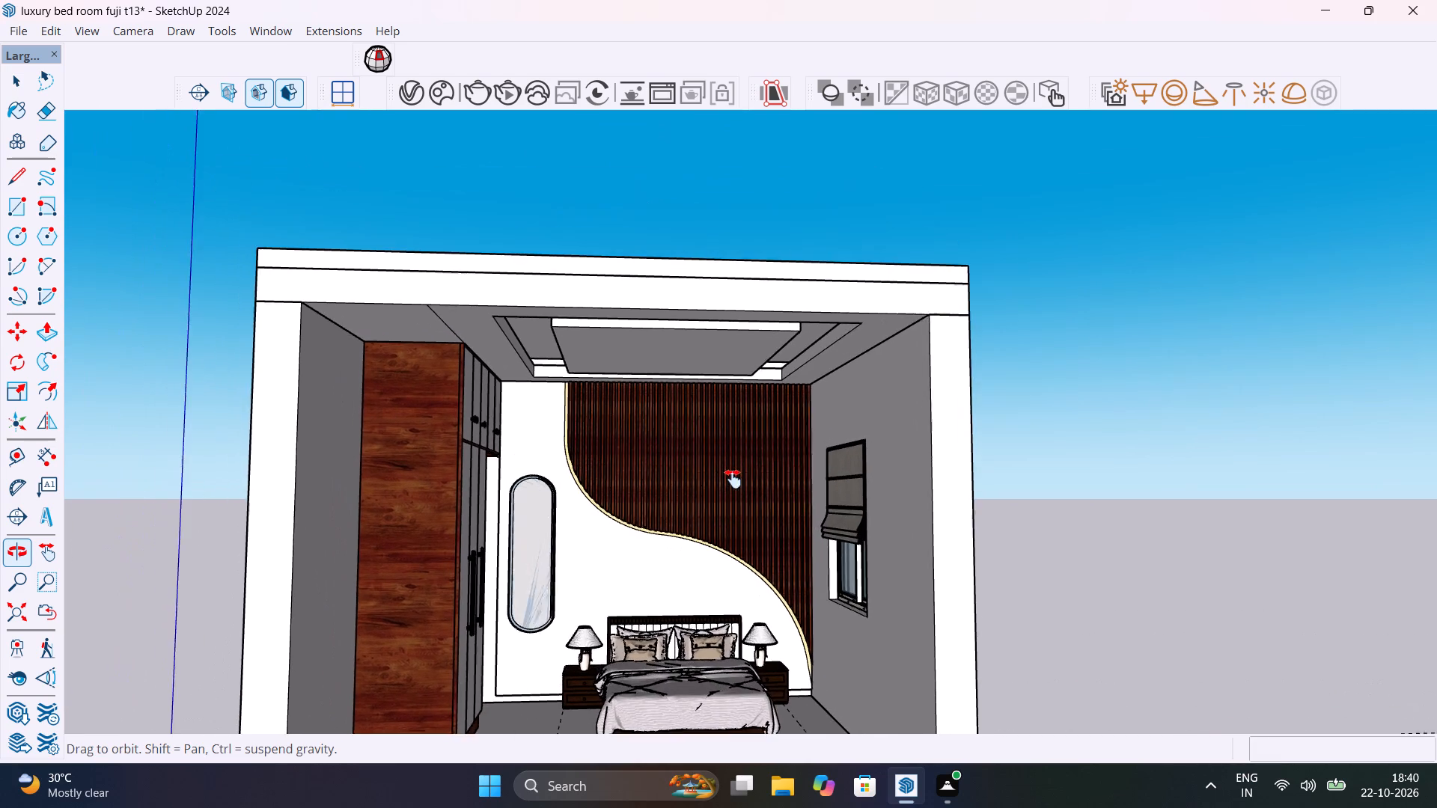
middle_click_drag(733, 479, 728, 432)
scroll(728, 435, "up", 1)
middle_click_drag(729, 432, 739, 417, "shift")
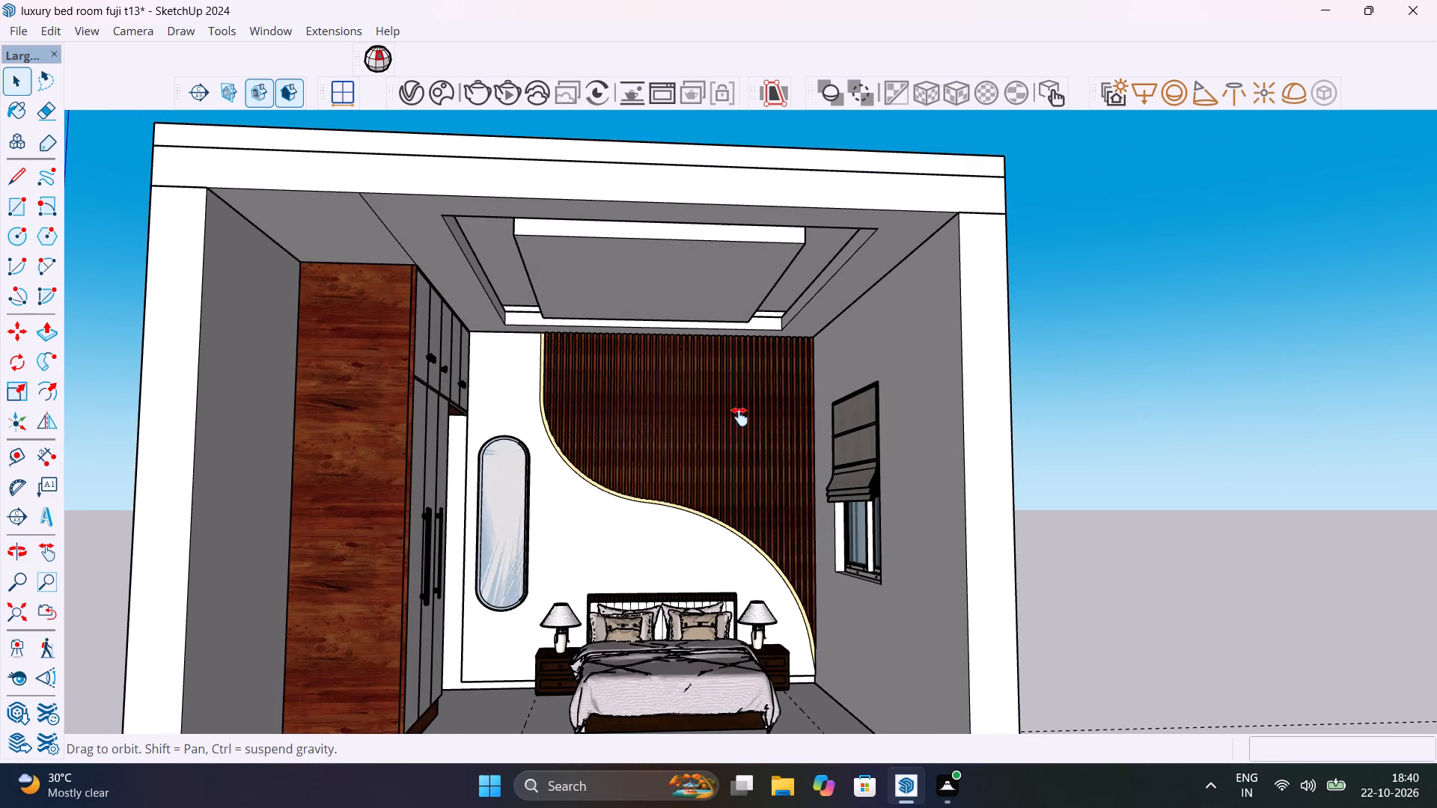
middle_click_drag(739, 417, 744, 409, "shift")
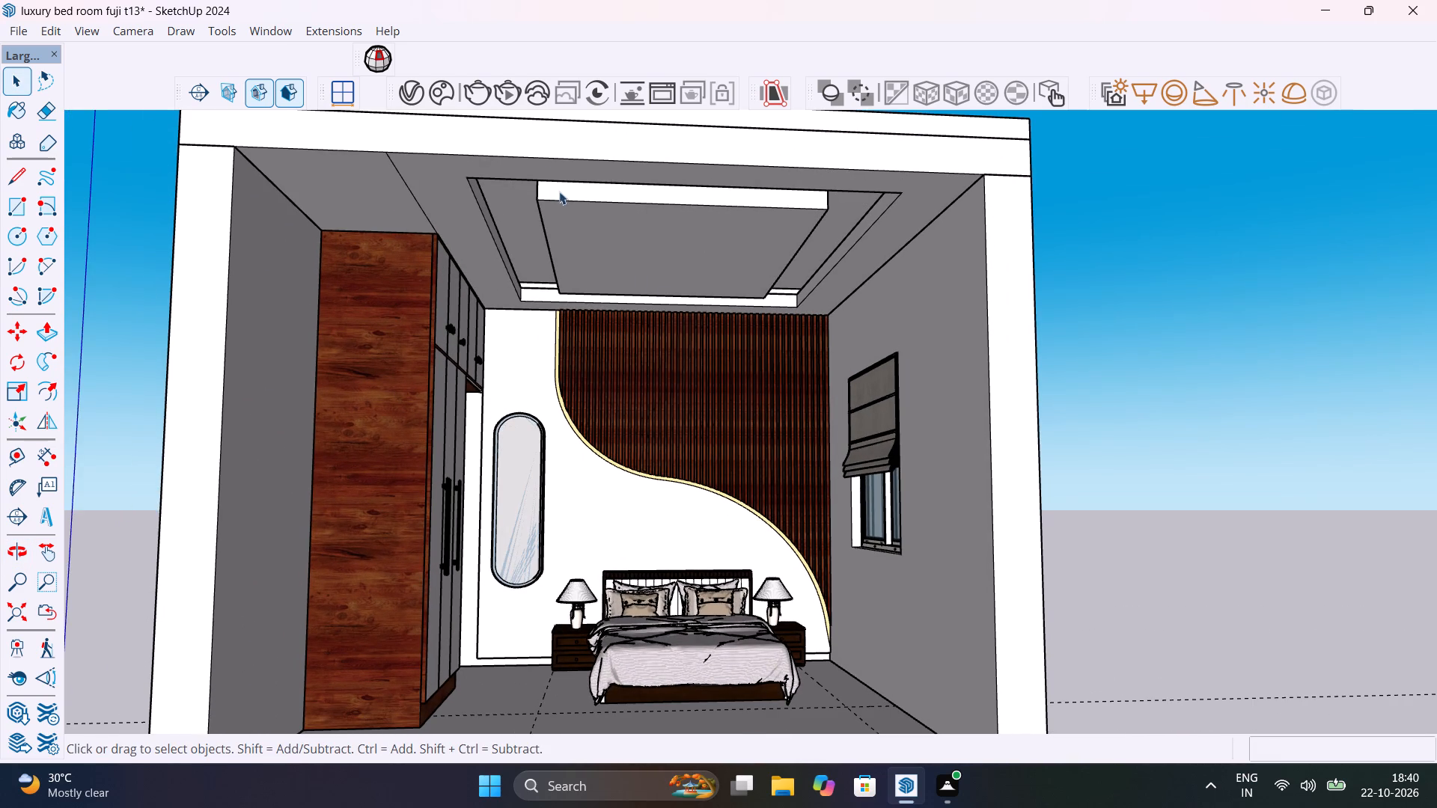
left_click(484, 93)
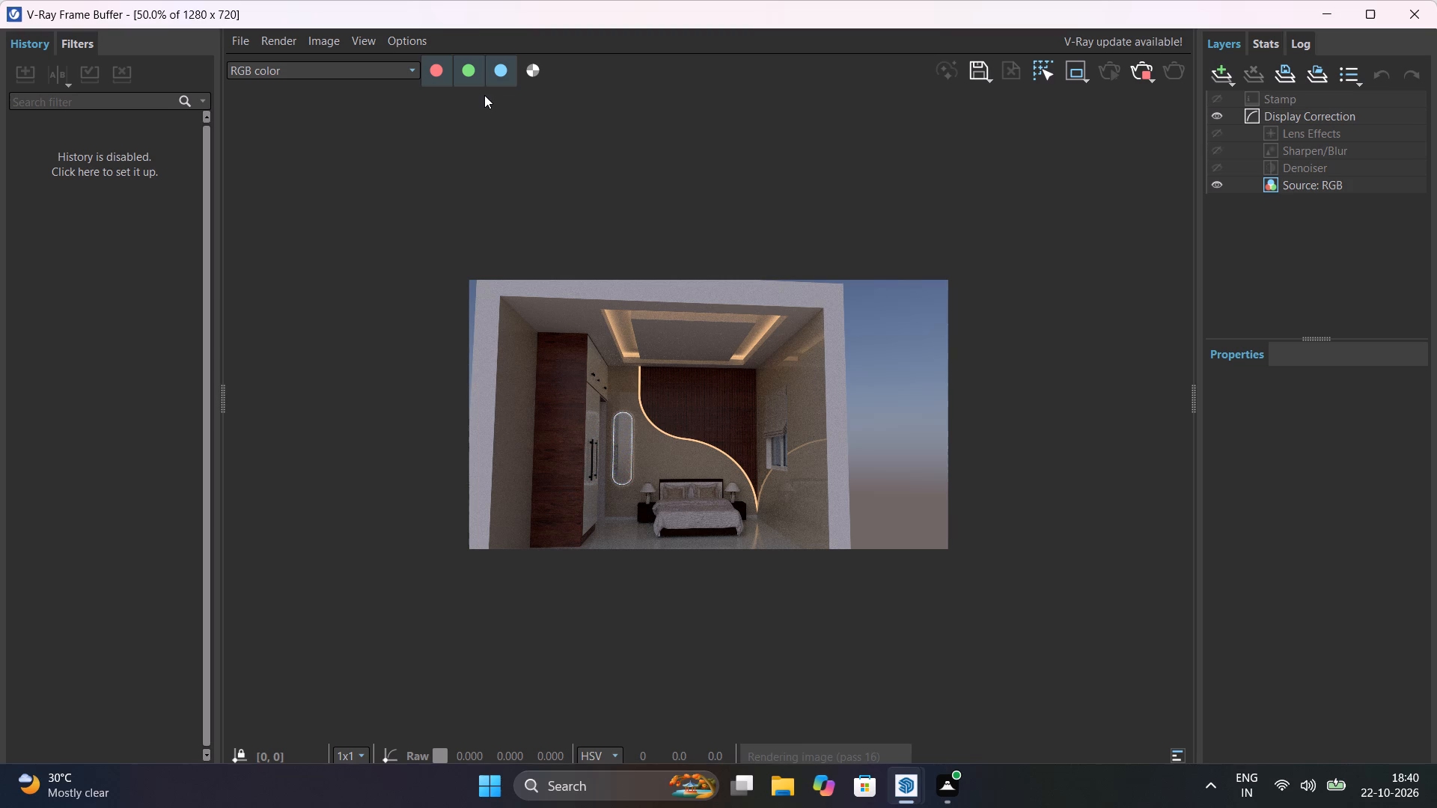
scroll(646, 453, "up", 4)
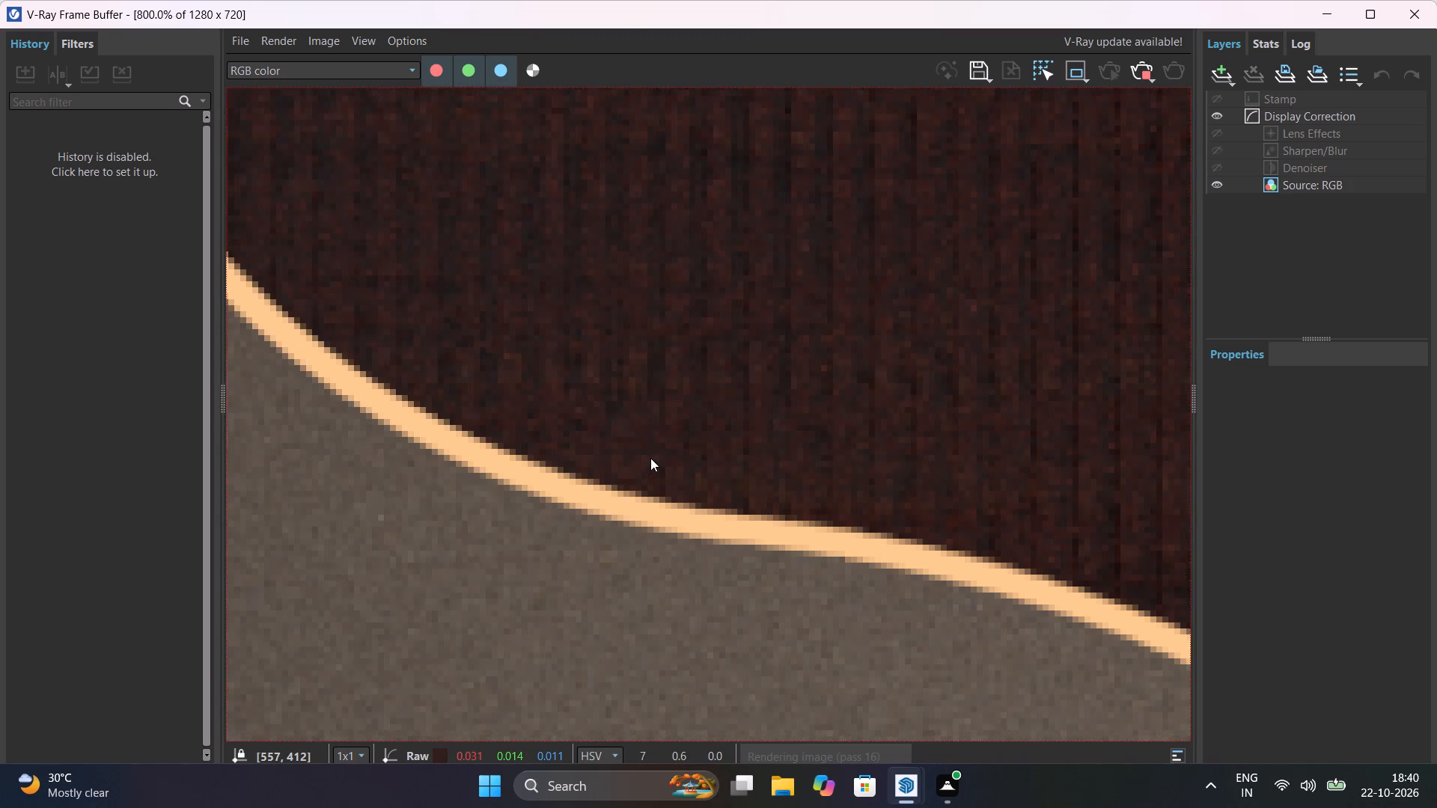
scroll(650, 458, "down", 4)
scroll(745, 492, "up", 1)
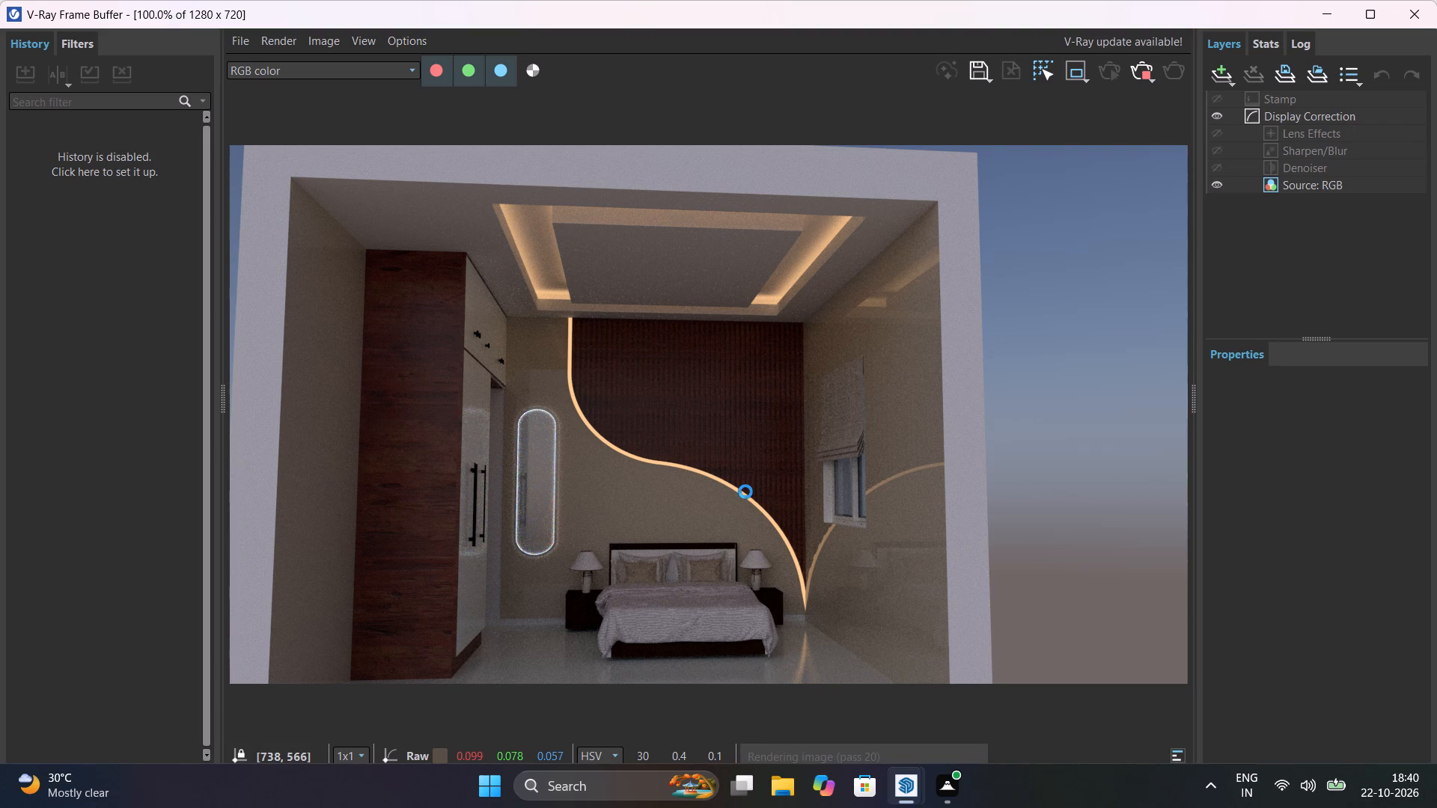
left_click(1149, 68)
left_click(1402, 20)
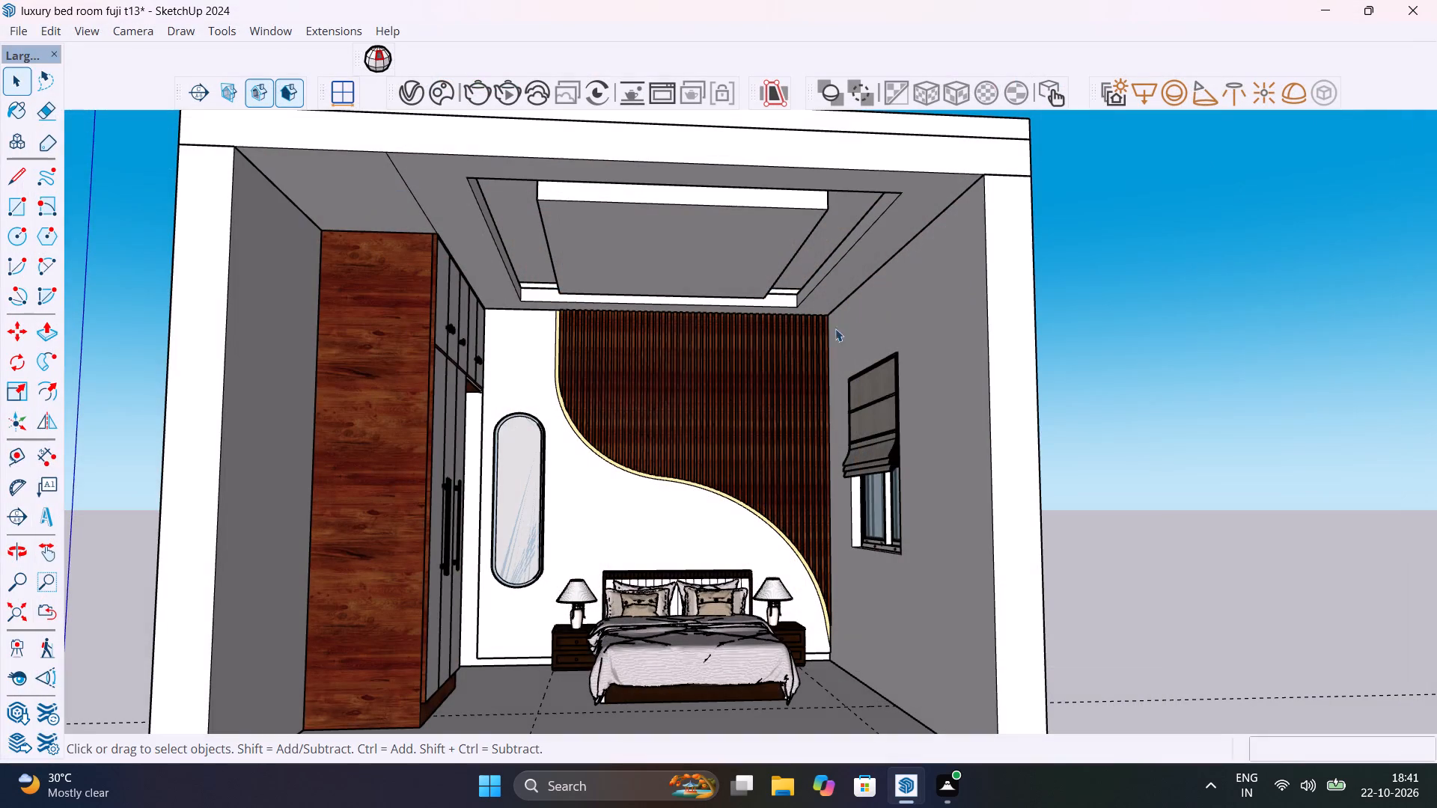
Push the underside of the false ceiling's suspended central panel upward by about 1 7/8" to make the panel thinner.
scroll(674, 240, "up", 6)
middle_click_drag(676, 246, 680, 218)
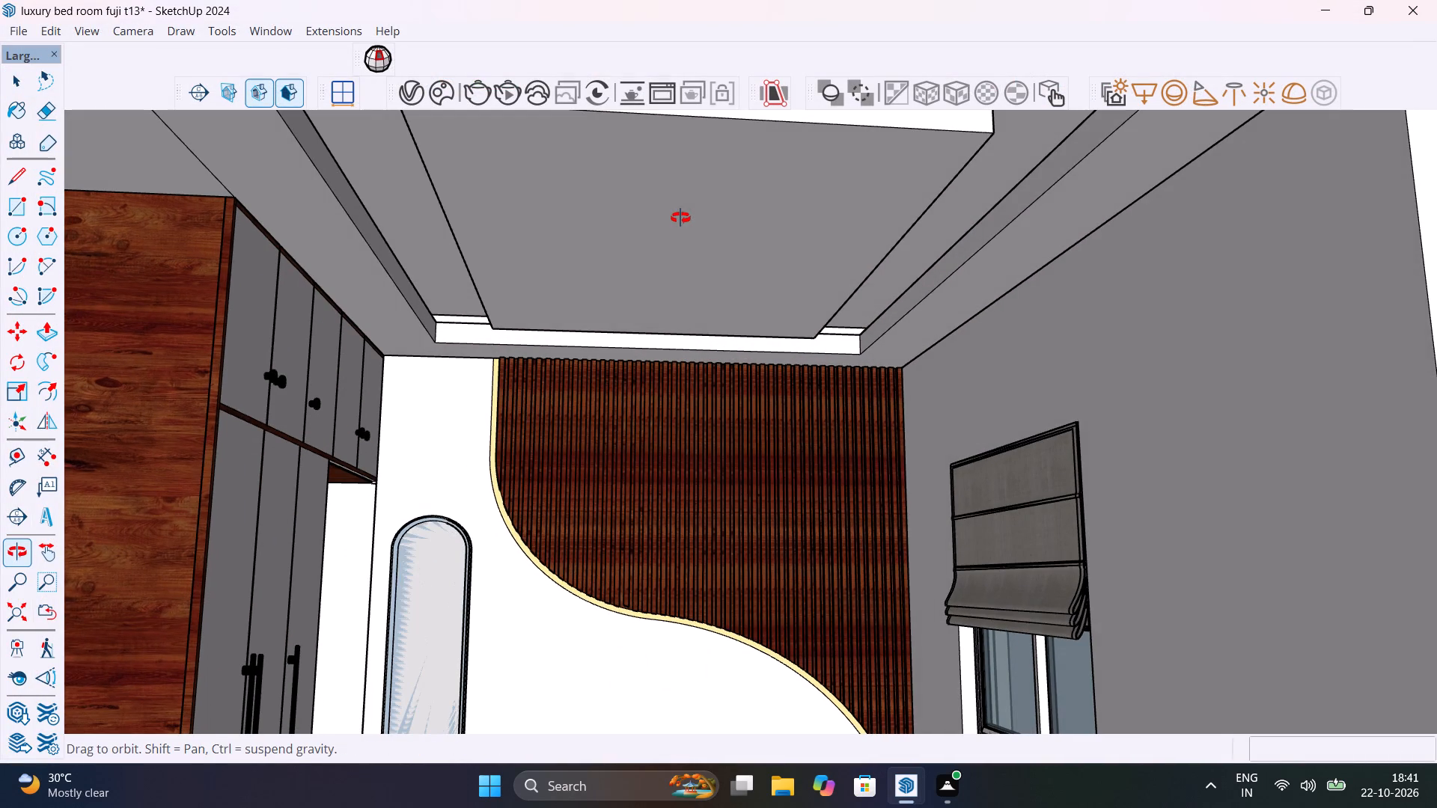
middle_click_drag(680, 218, 818, 329)
left_click(728, 287)
double_click(728, 287)
left_click(728, 287)
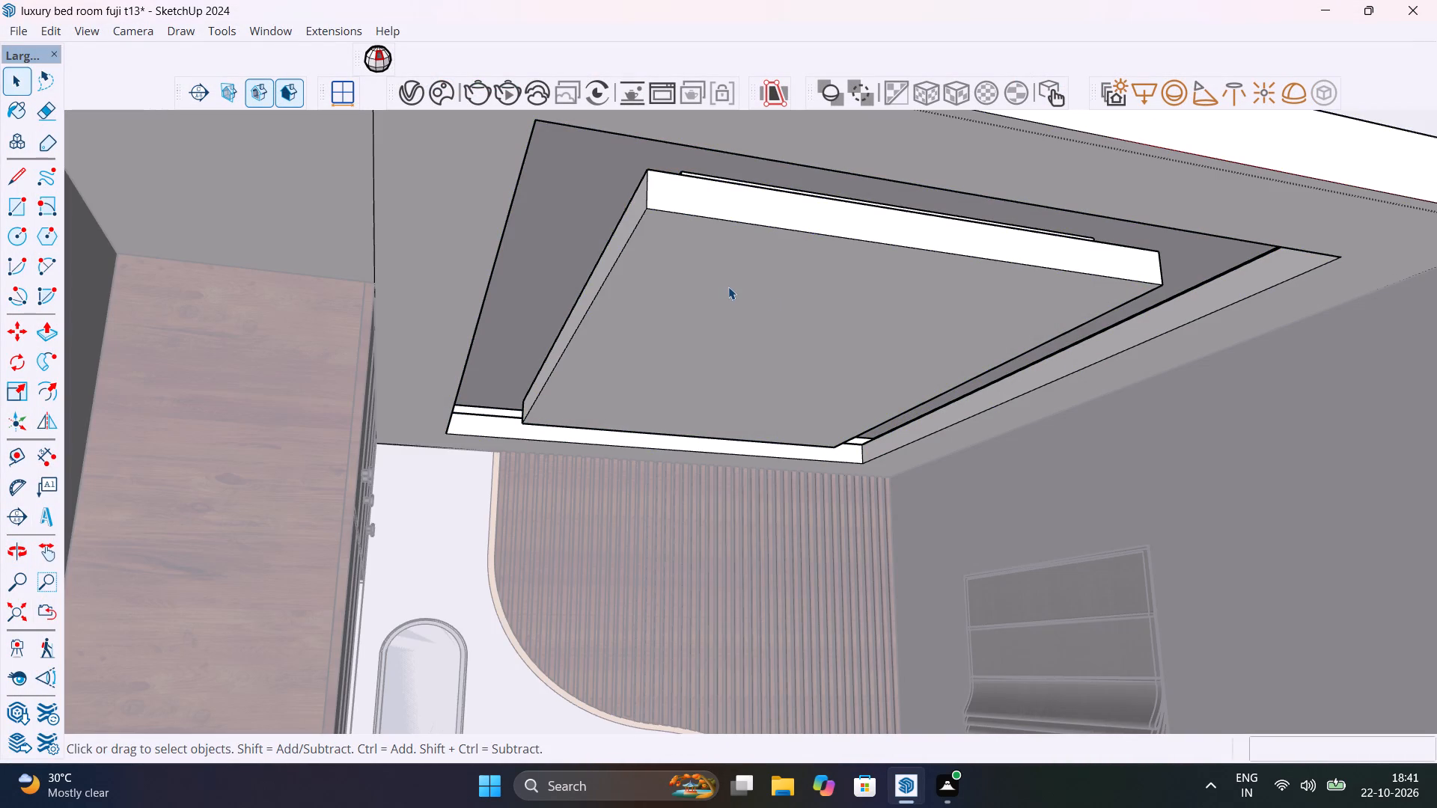
left_click(728, 287)
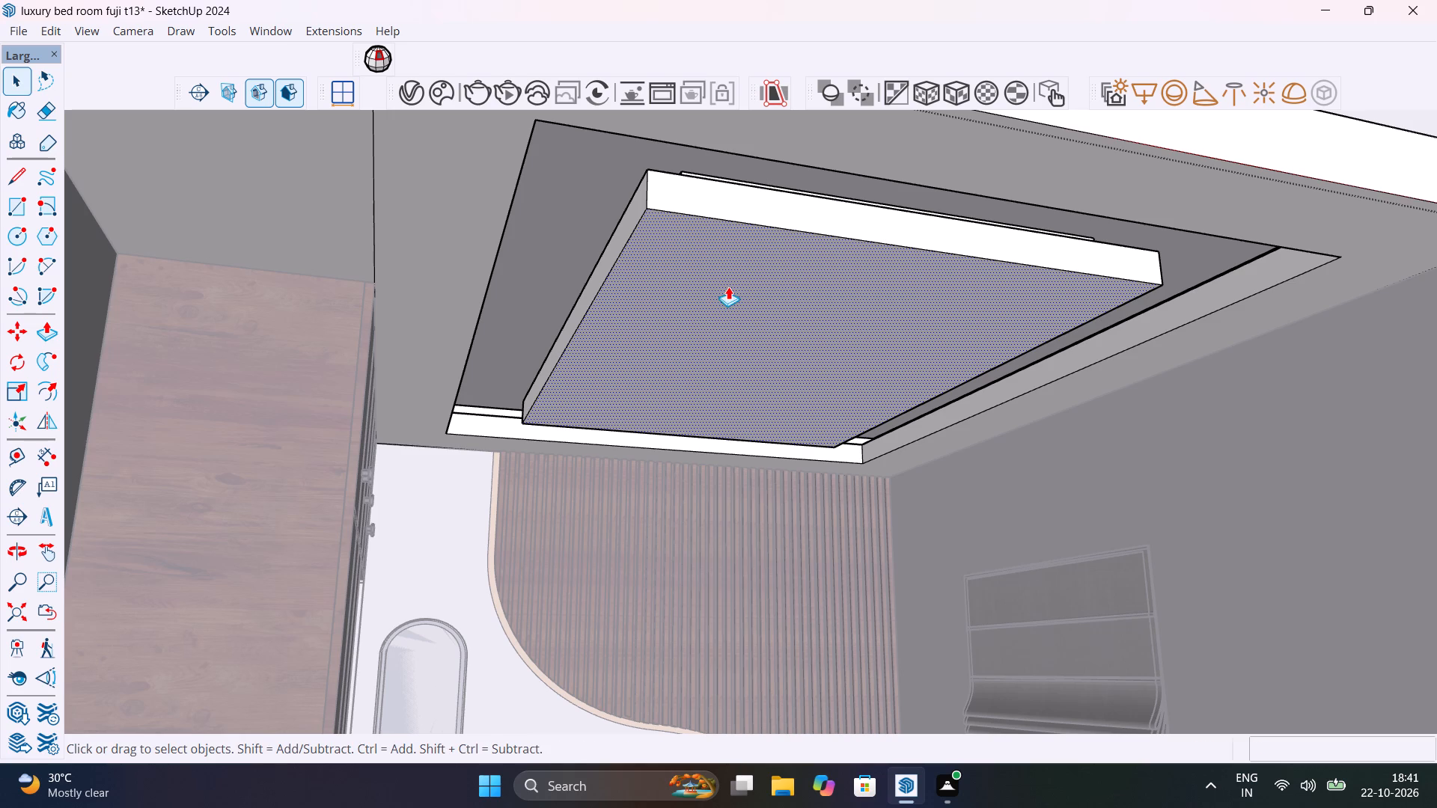
key("p")
left_click(728, 287)
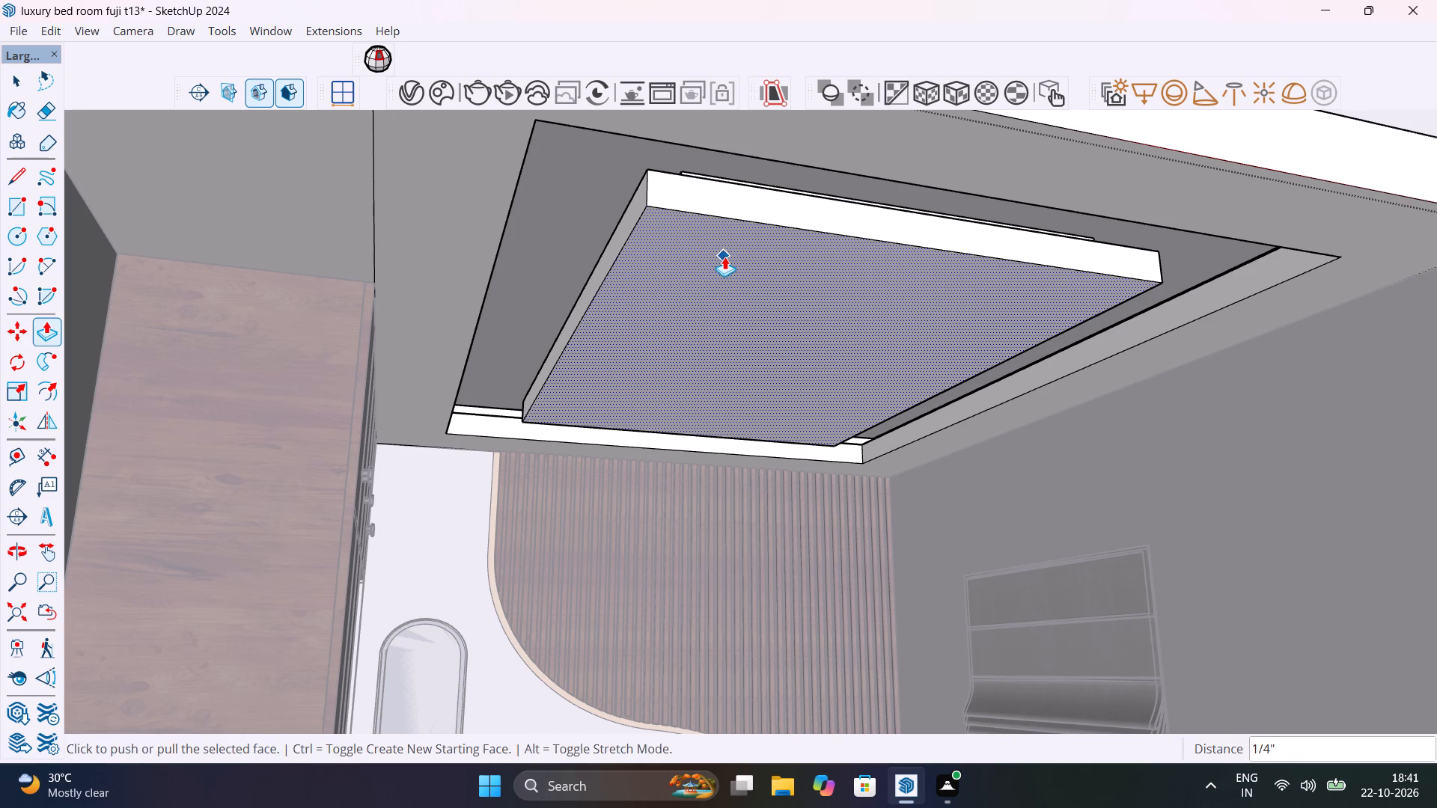
left_click(678, 319)
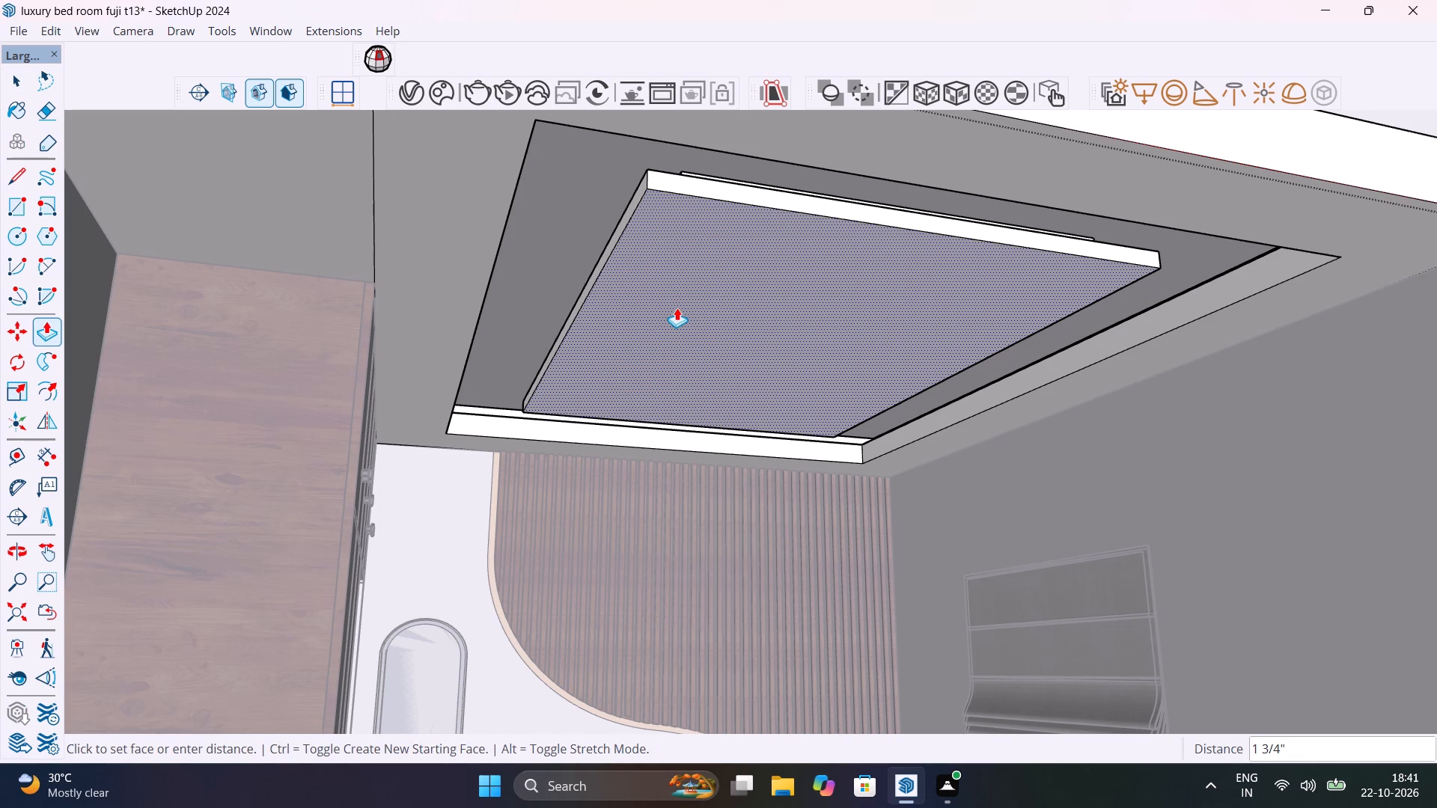
left_click(677, 307)
scroll(679, 322, "down", 4)
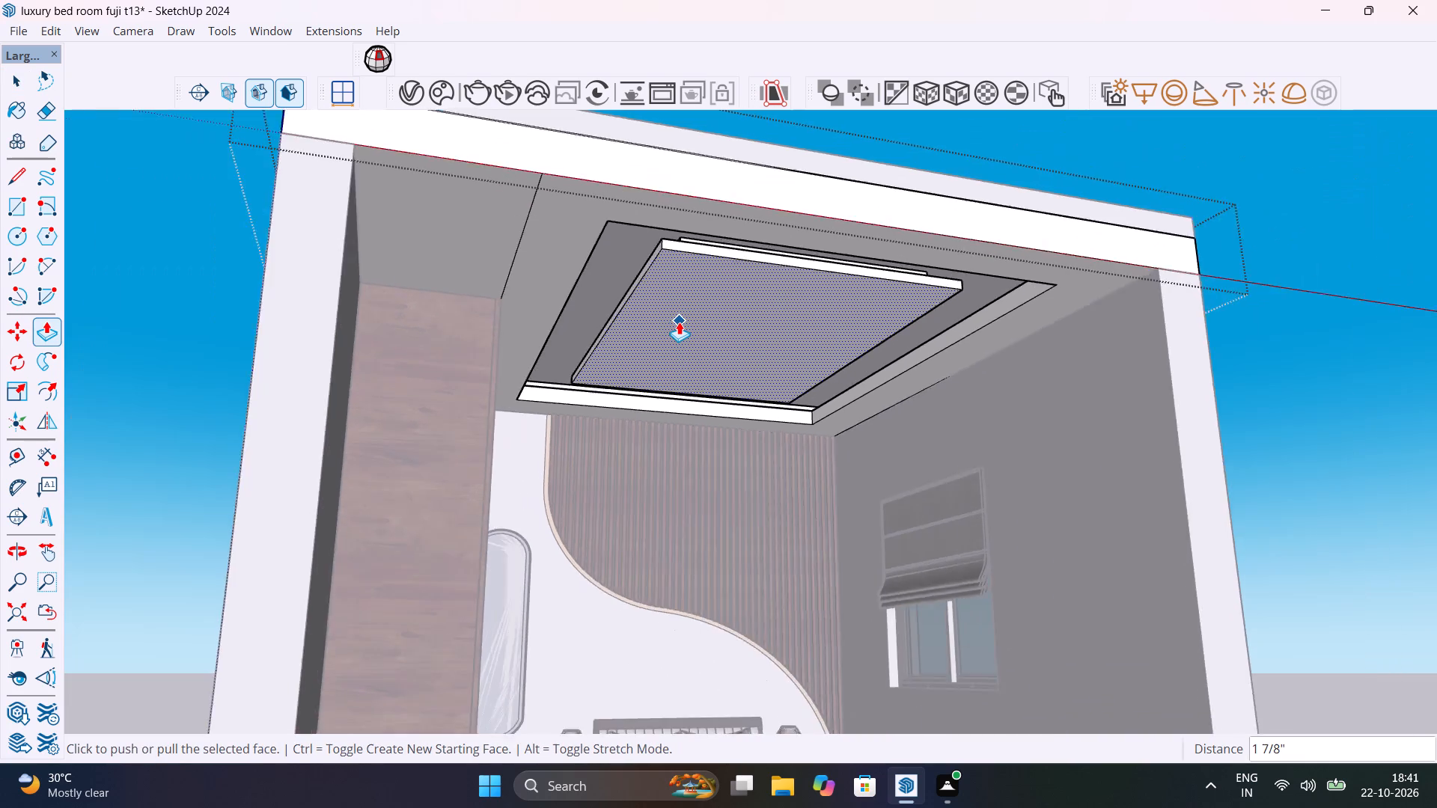
scroll(679, 322, "down", 6)
key("space")
left_click(1030, 361)
Run a V-Ray test render of the room facing the bed wall to check the thinner ceiling panel and cove glow, stopping it once checked.
middle_click_drag(919, 363, 828, 333)
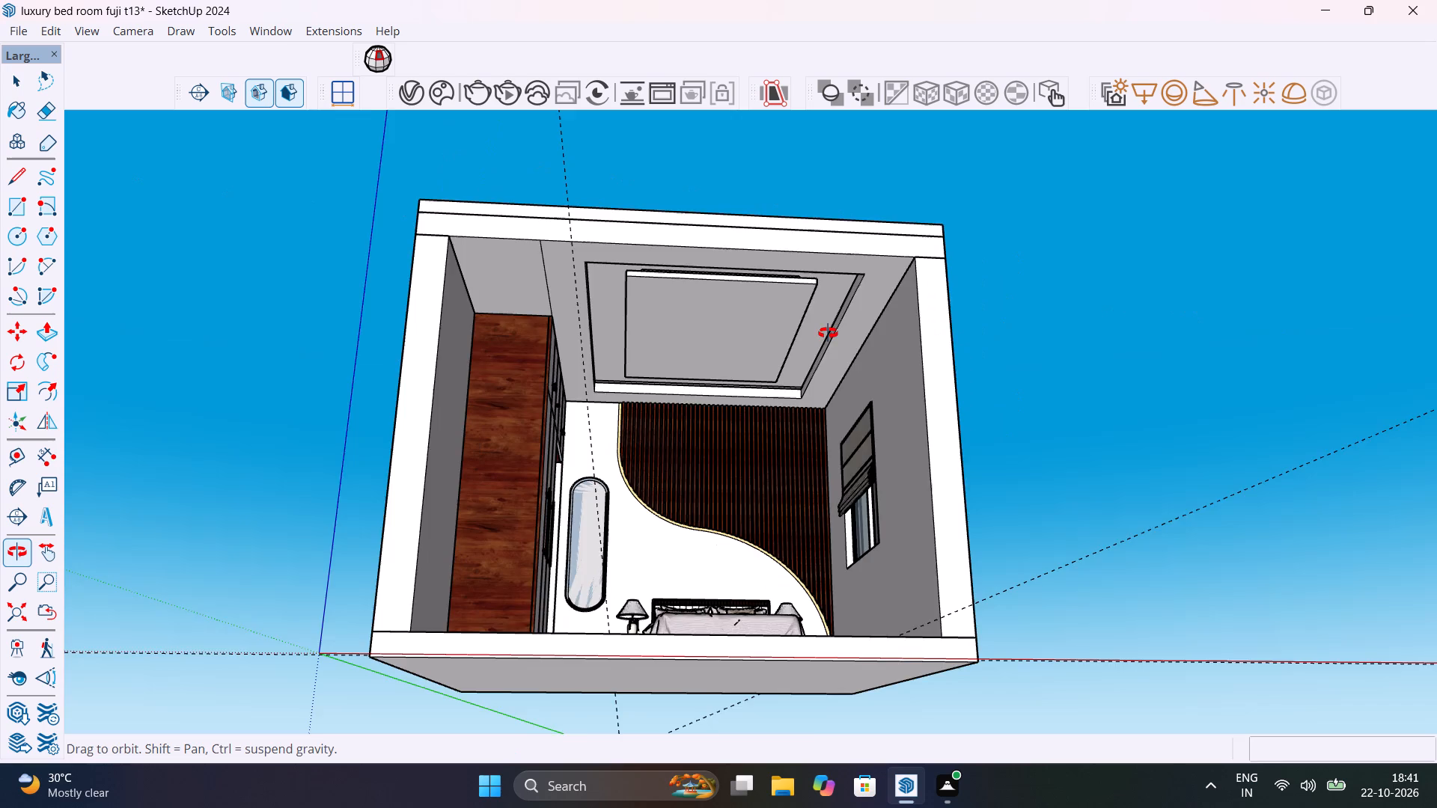
middle_click_drag(828, 333, 827, 393)
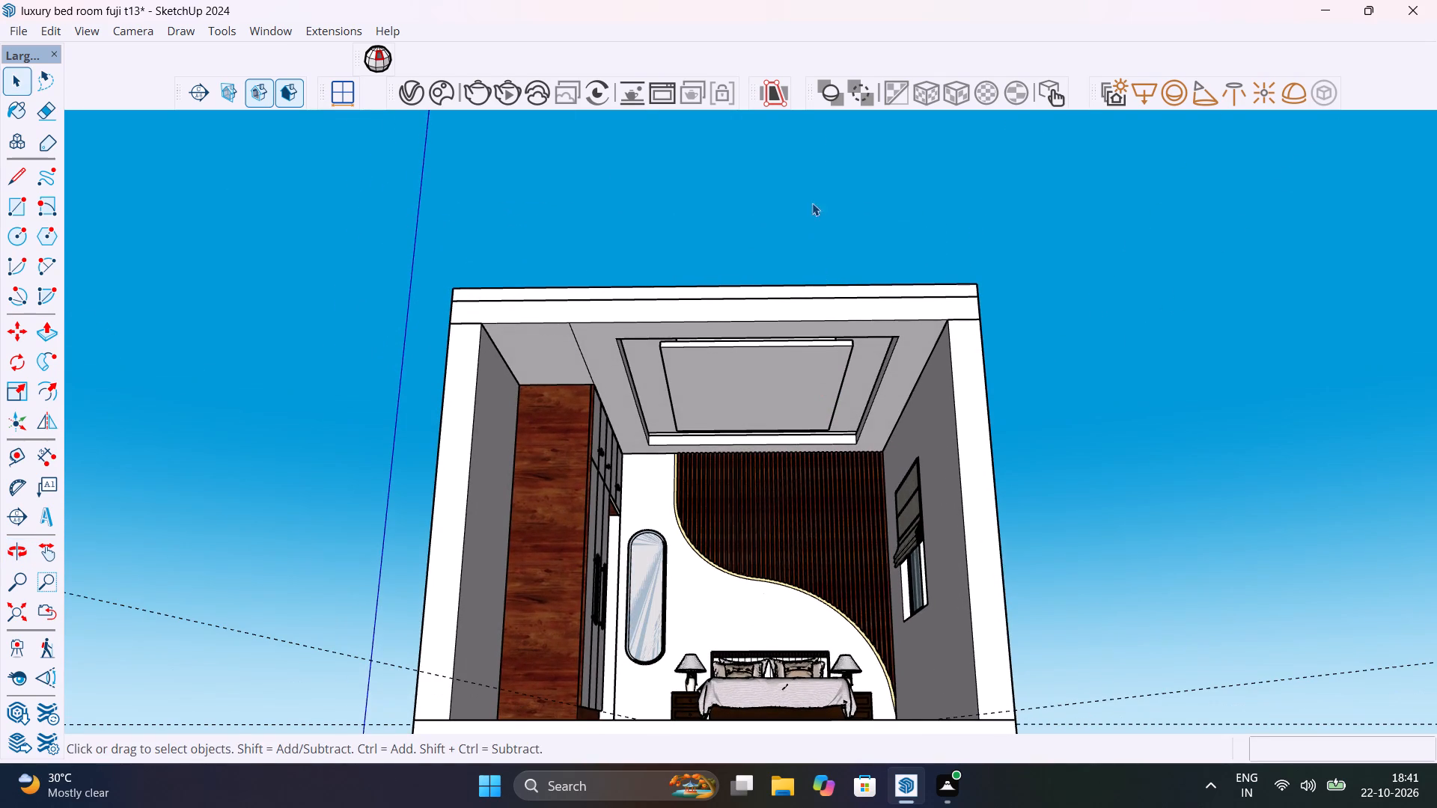
left_click(476, 88)
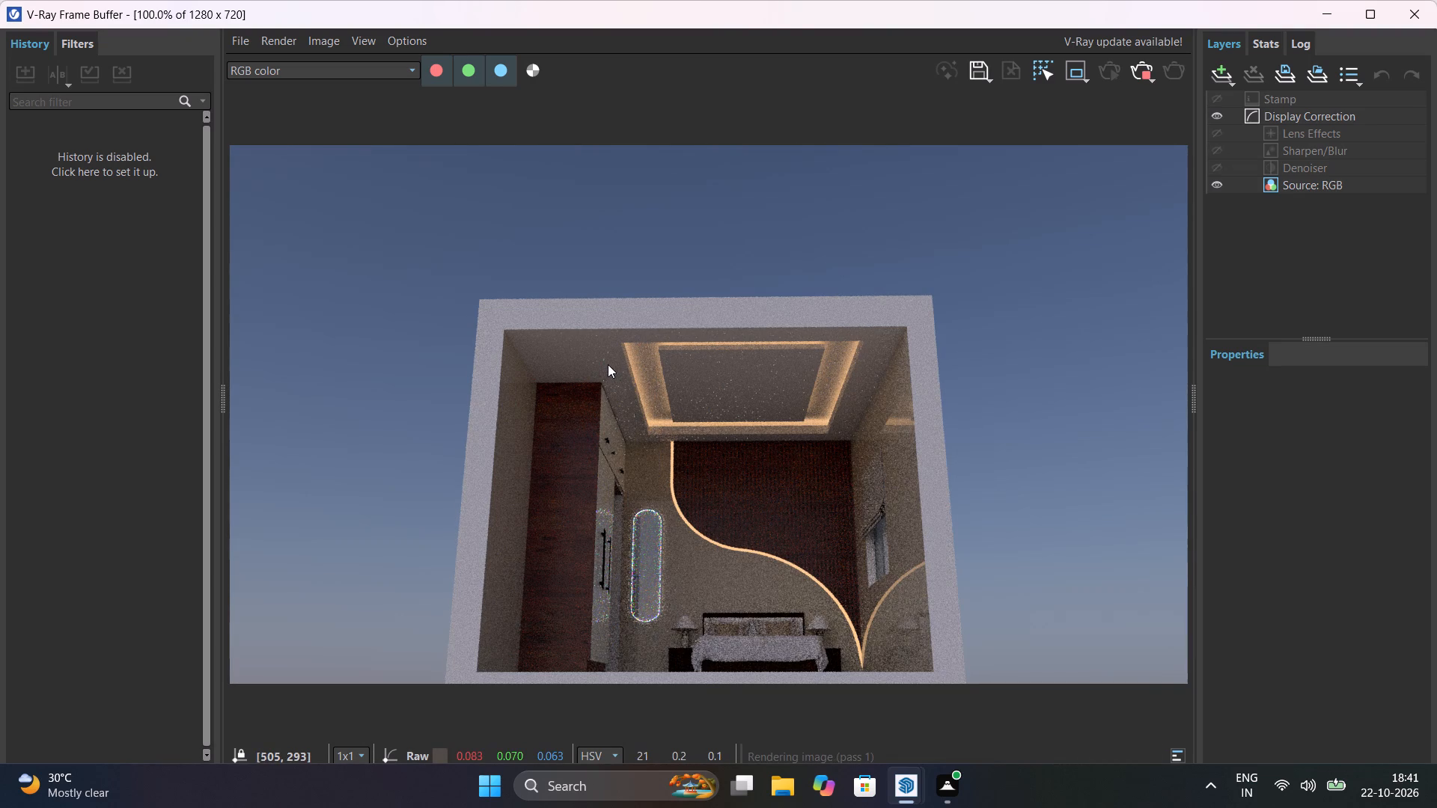
left_click(1144, 74)
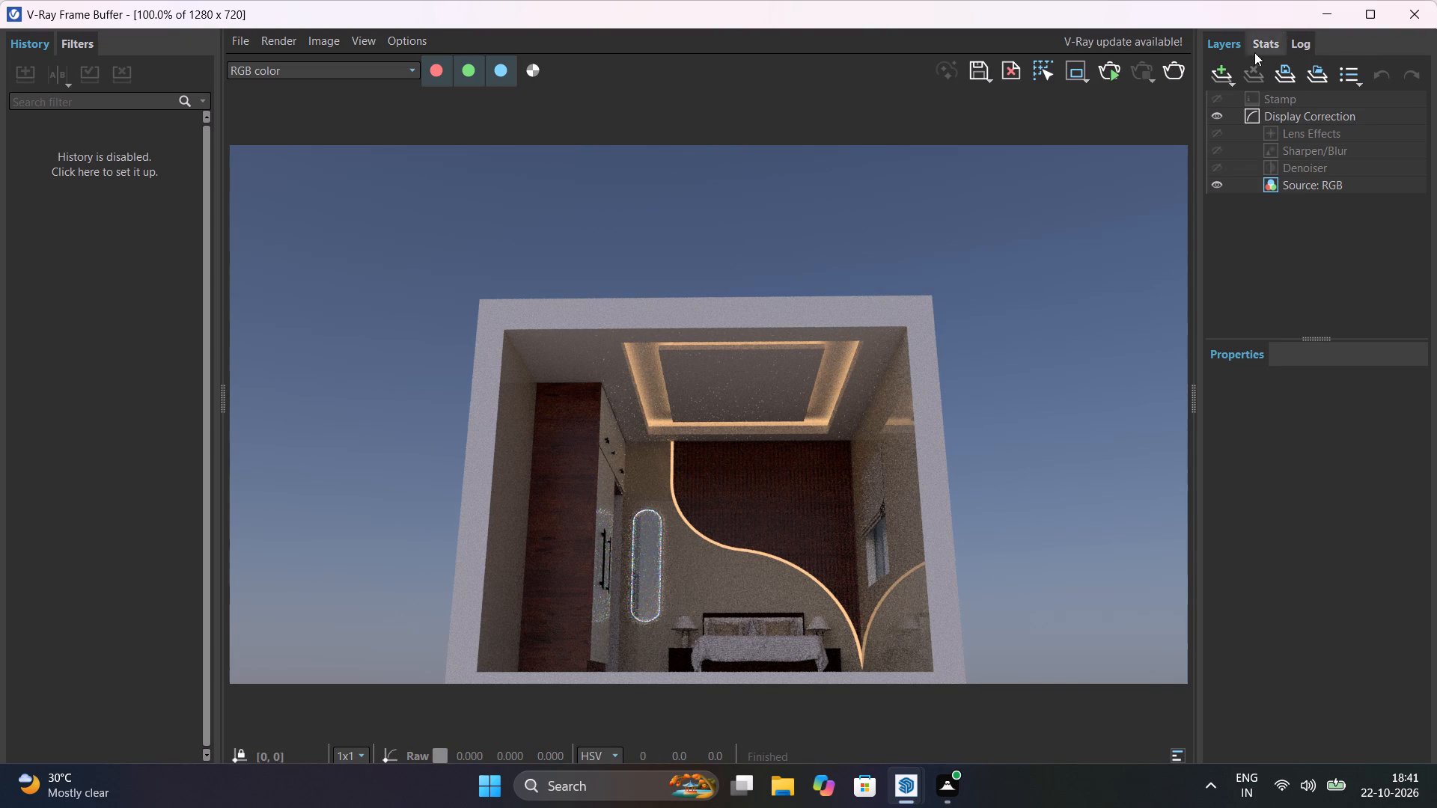
left_click(1413, 13)
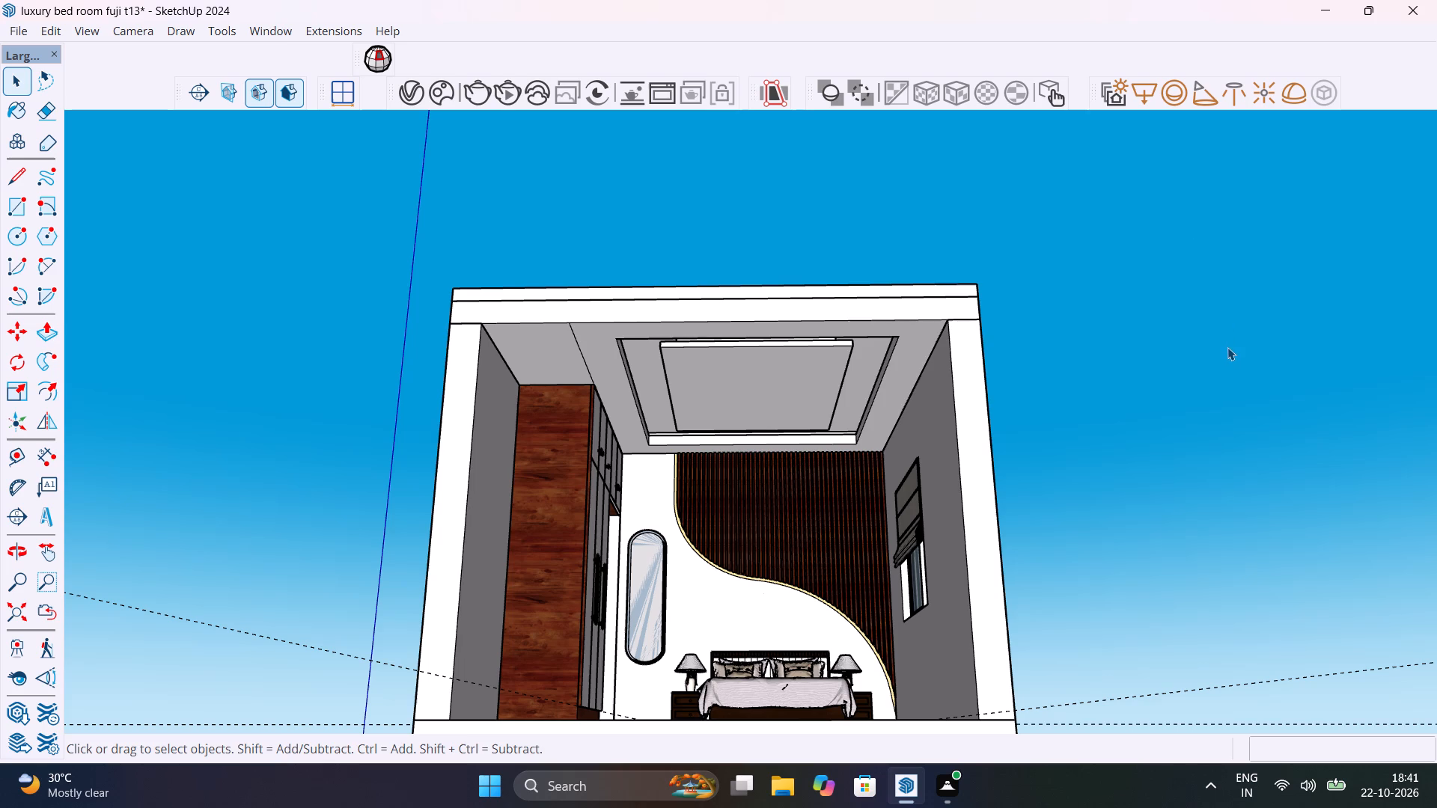
Examine the false ceiling's central panel and surrounding cove recess, up close and from outside the room.
scroll(926, 373, "down", 2)
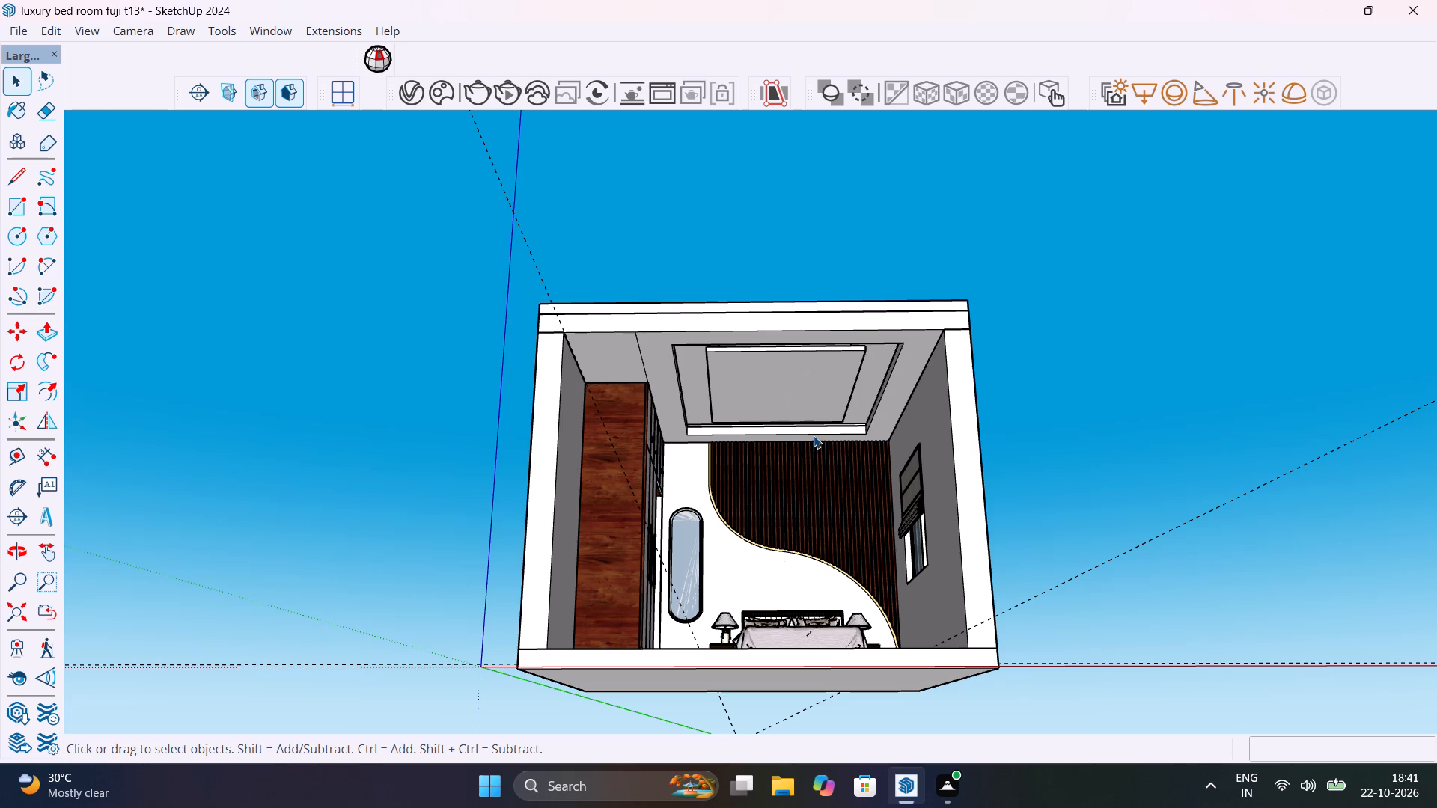
middle_click_drag(864, 436, 808, 319)
scroll(812, 349, "up", 8)
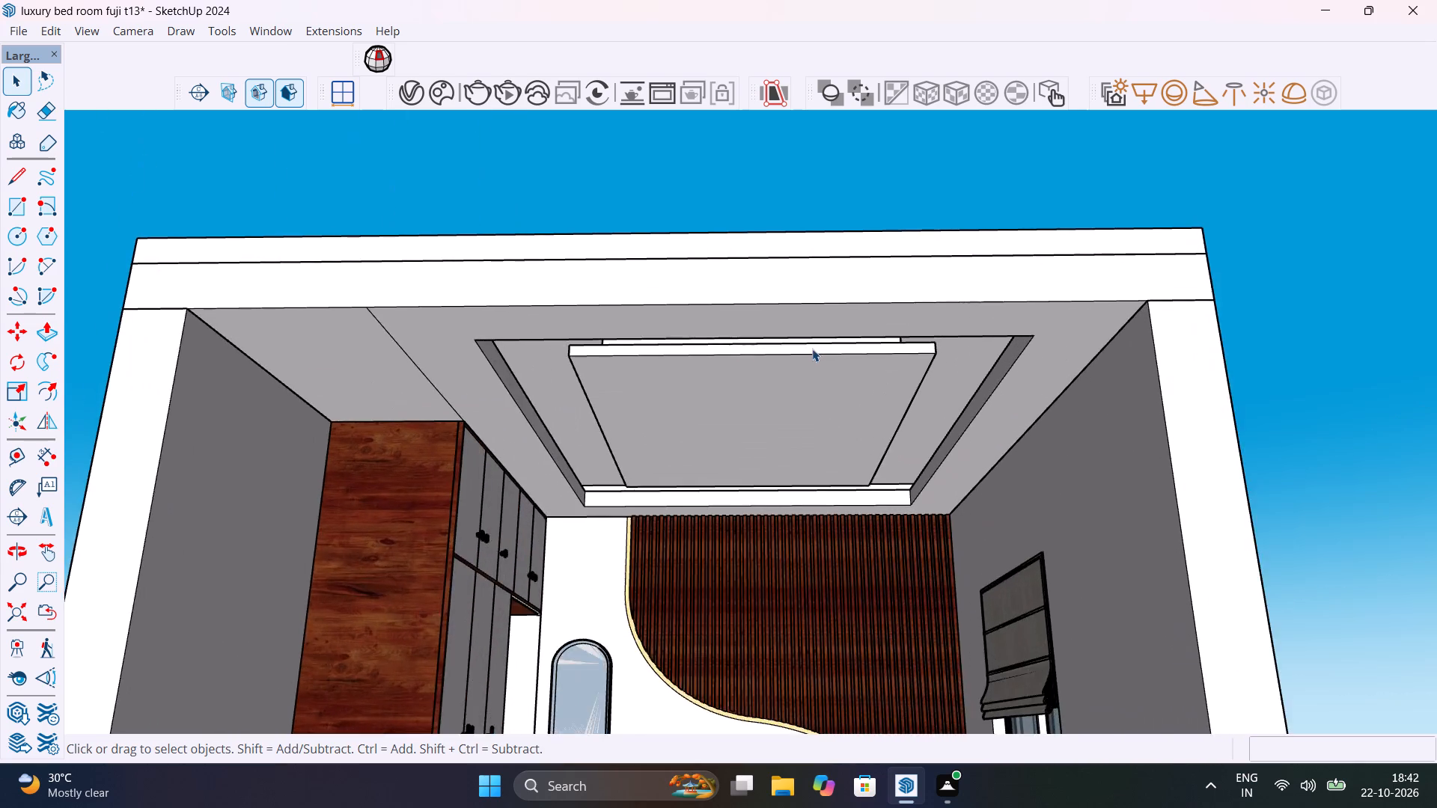
scroll(812, 349, "up", 4)
scroll(820, 358, "down", 1)
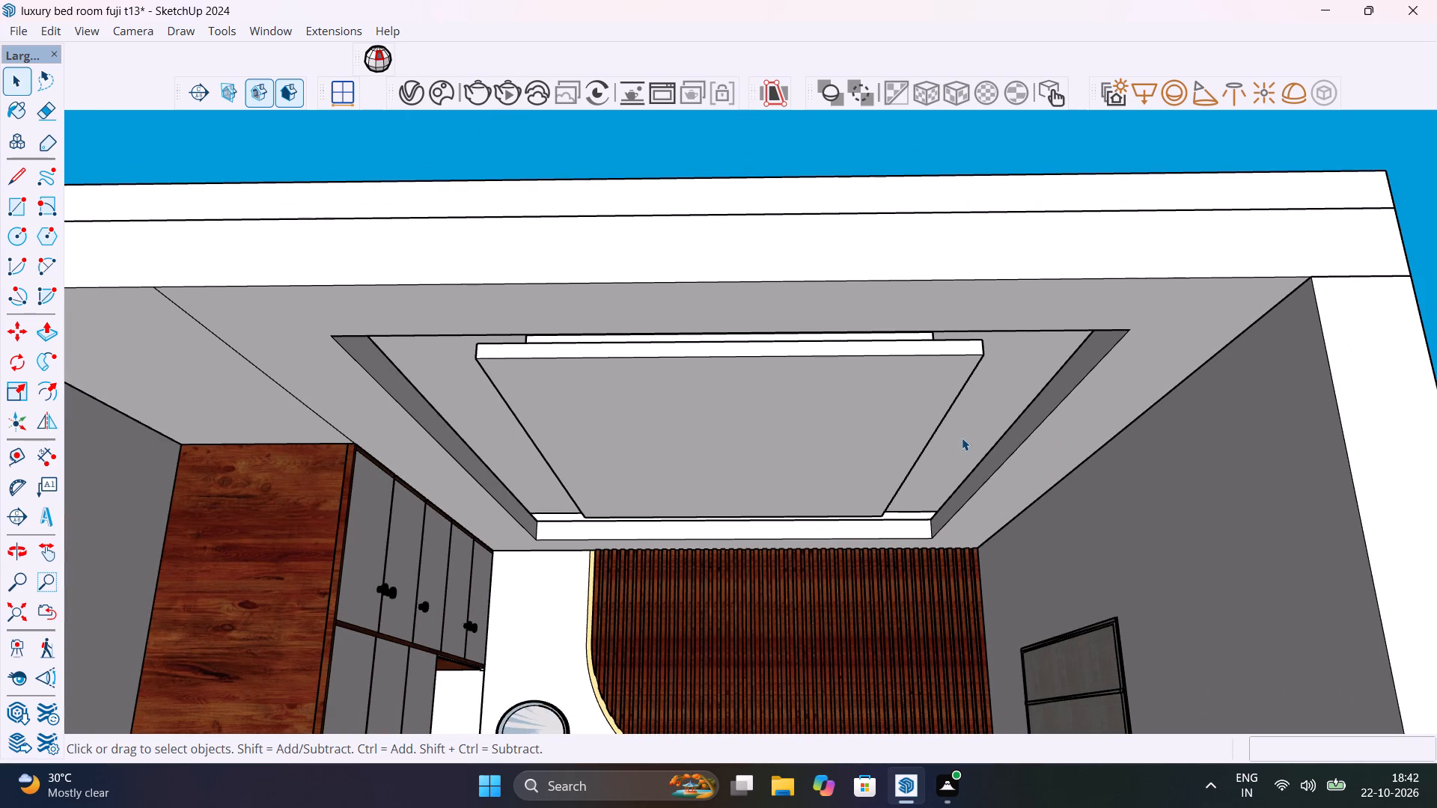
scroll(876, 397, "up", 3)
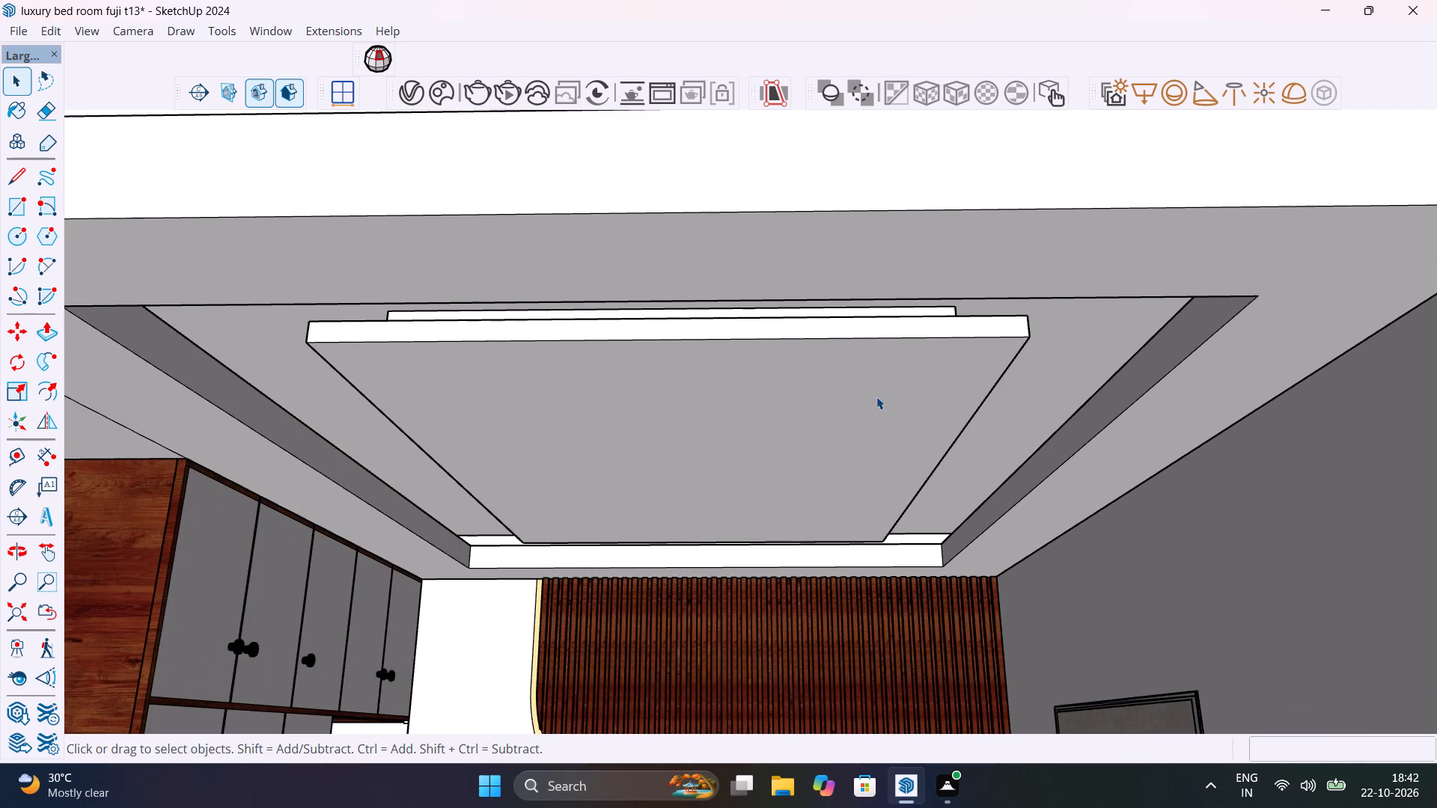
scroll(876, 396, "down", 10)
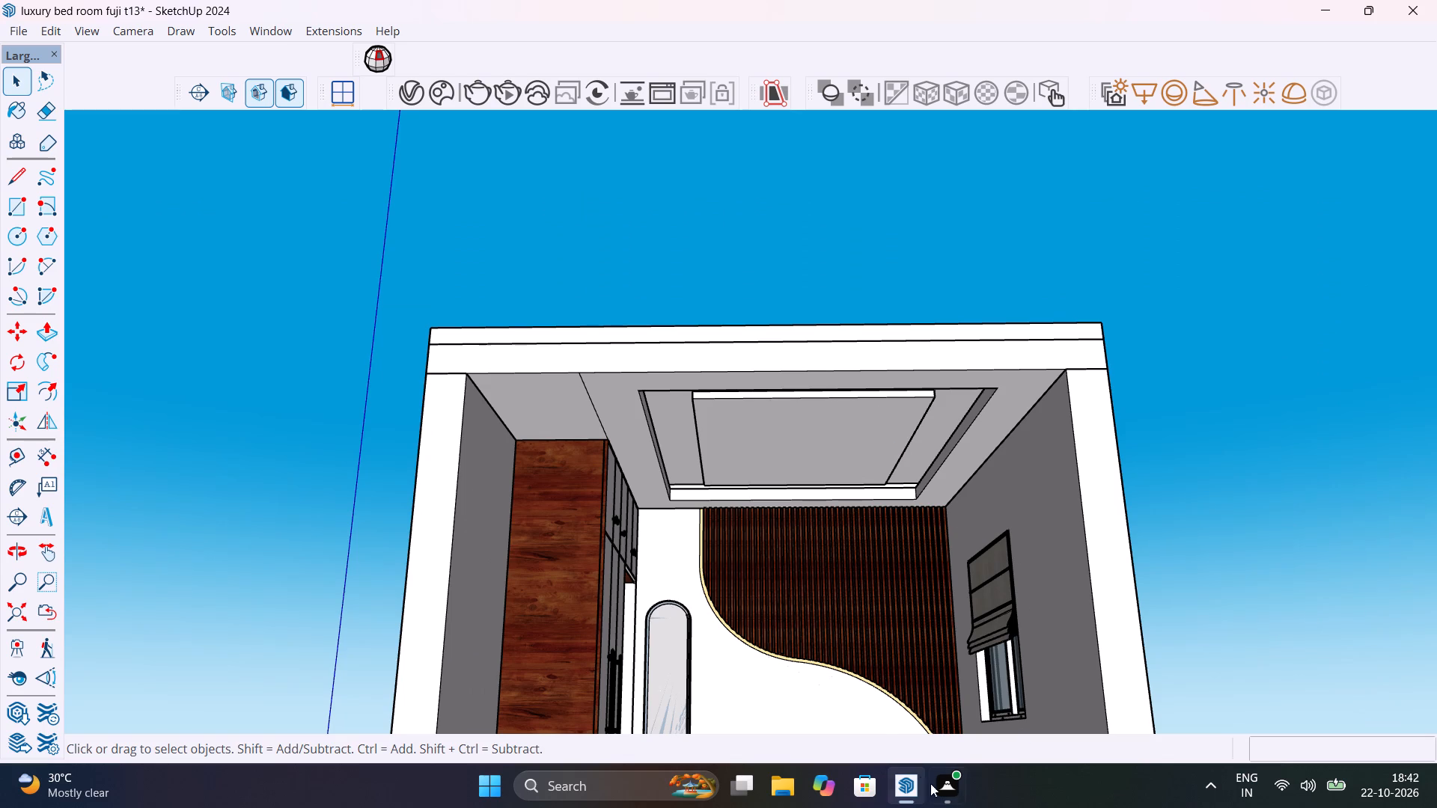
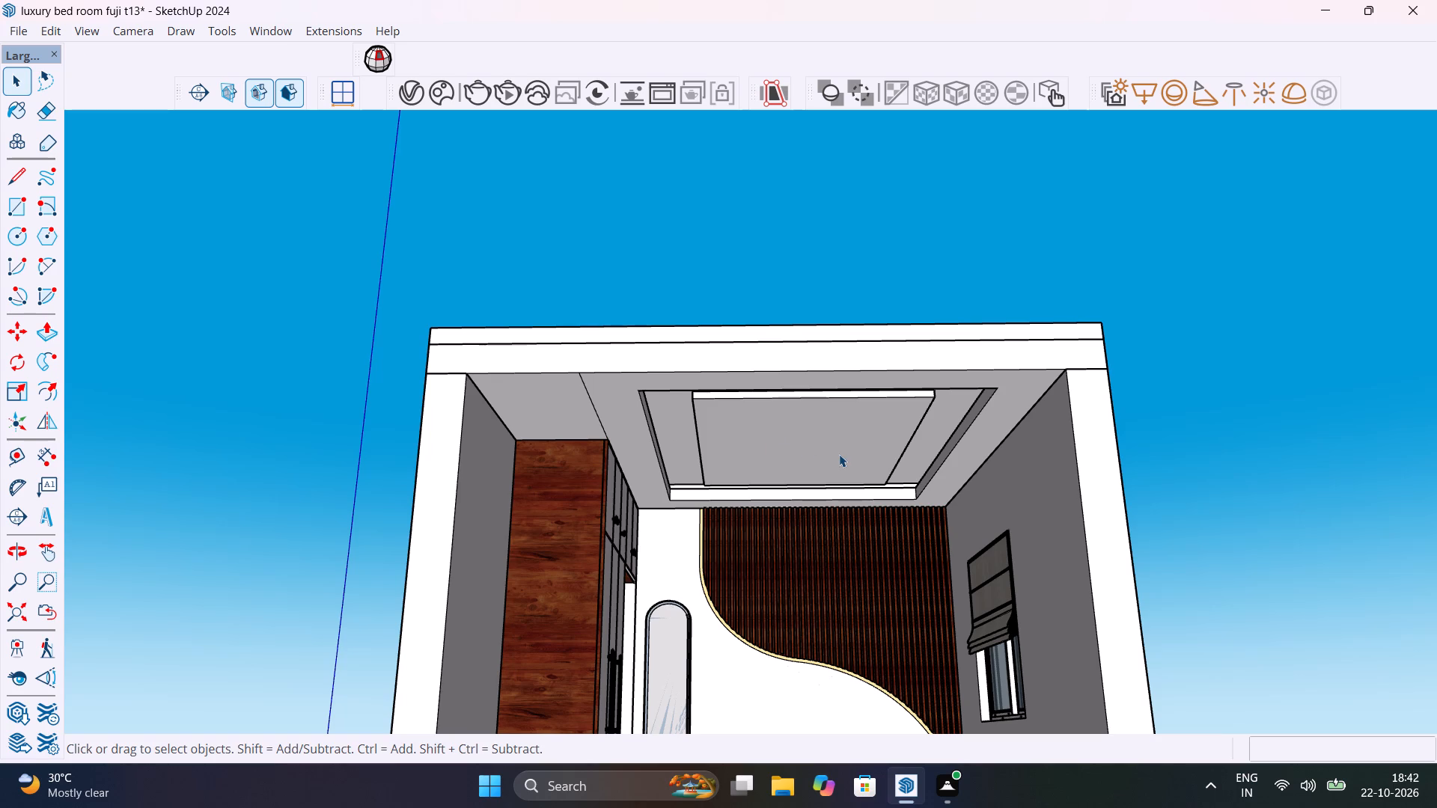
Examine the false ceiling's central panel, the fluted bed wall and the window from outside and inside the room.
middle_click_drag(914, 518, 847, 504, "shift")
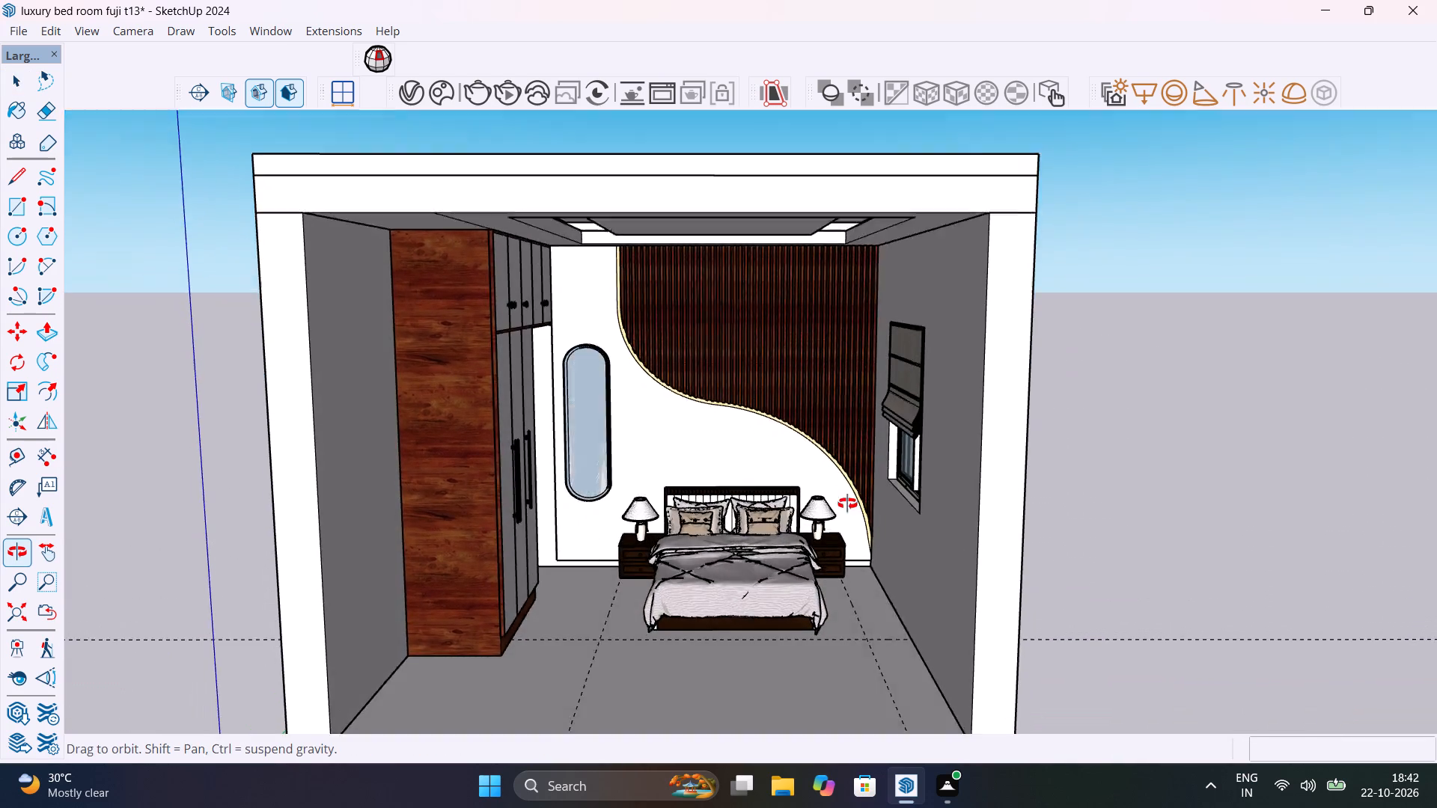
middle_click_drag(847, 504, 849, 521, "shift")
scroll(812, 405, "down", 3)
middle_click_drag(852, 408, 903, 414, "shift")
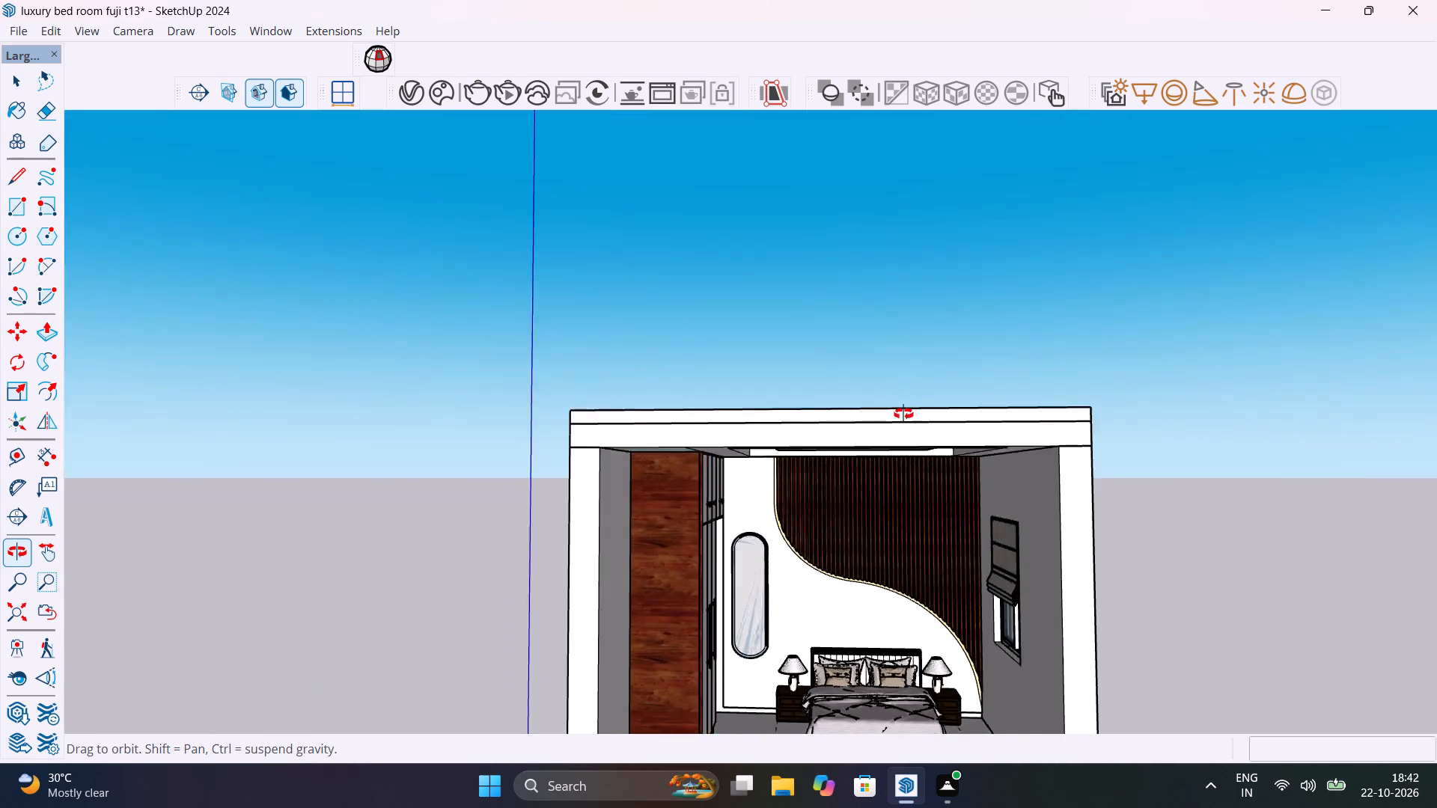
middle_click_drag(903, 414, 900, 373, "shift")
scroll(903, 415, "up", 3)
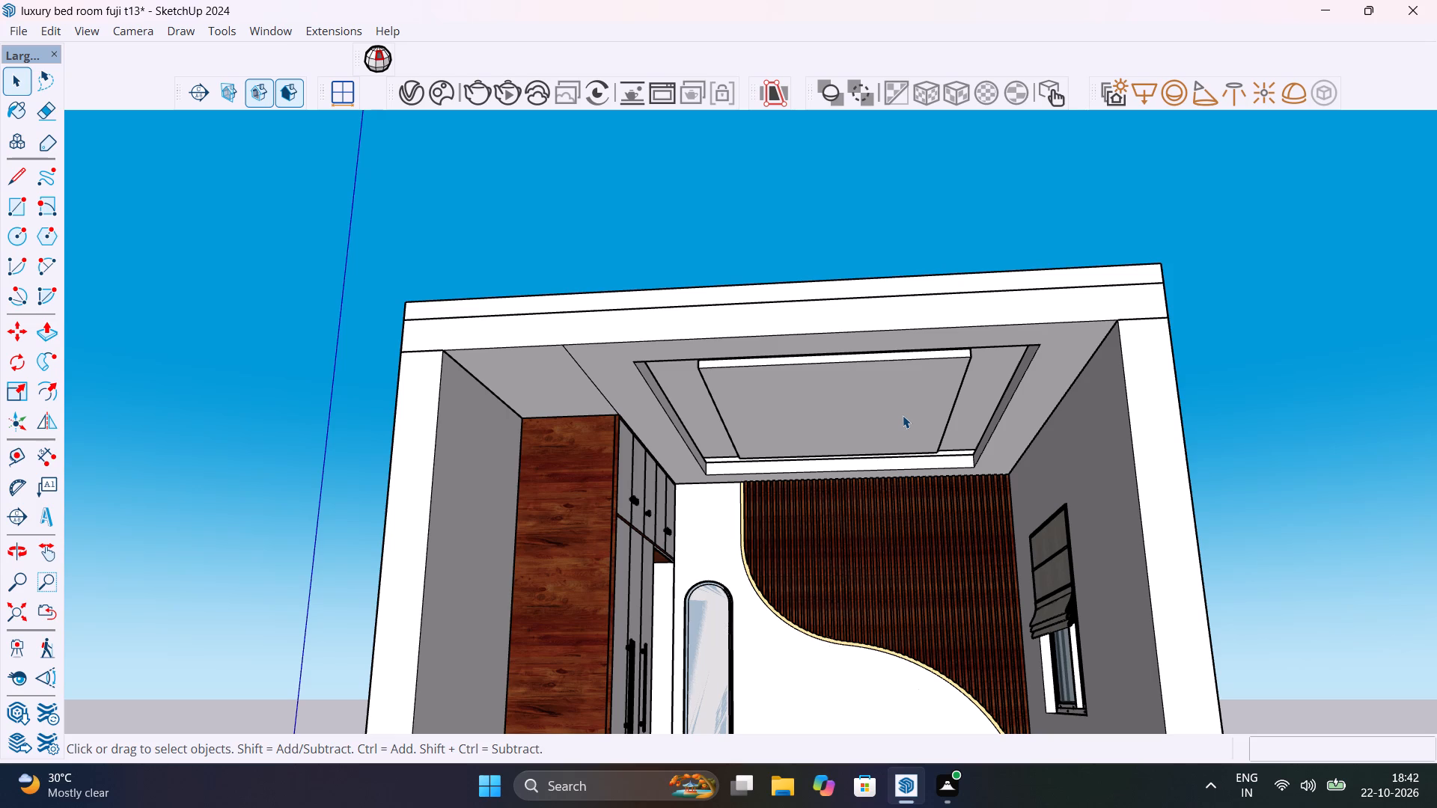
scroll(903, 414, "up", 2)
middle_click_drag(927, 429, 927, 429)
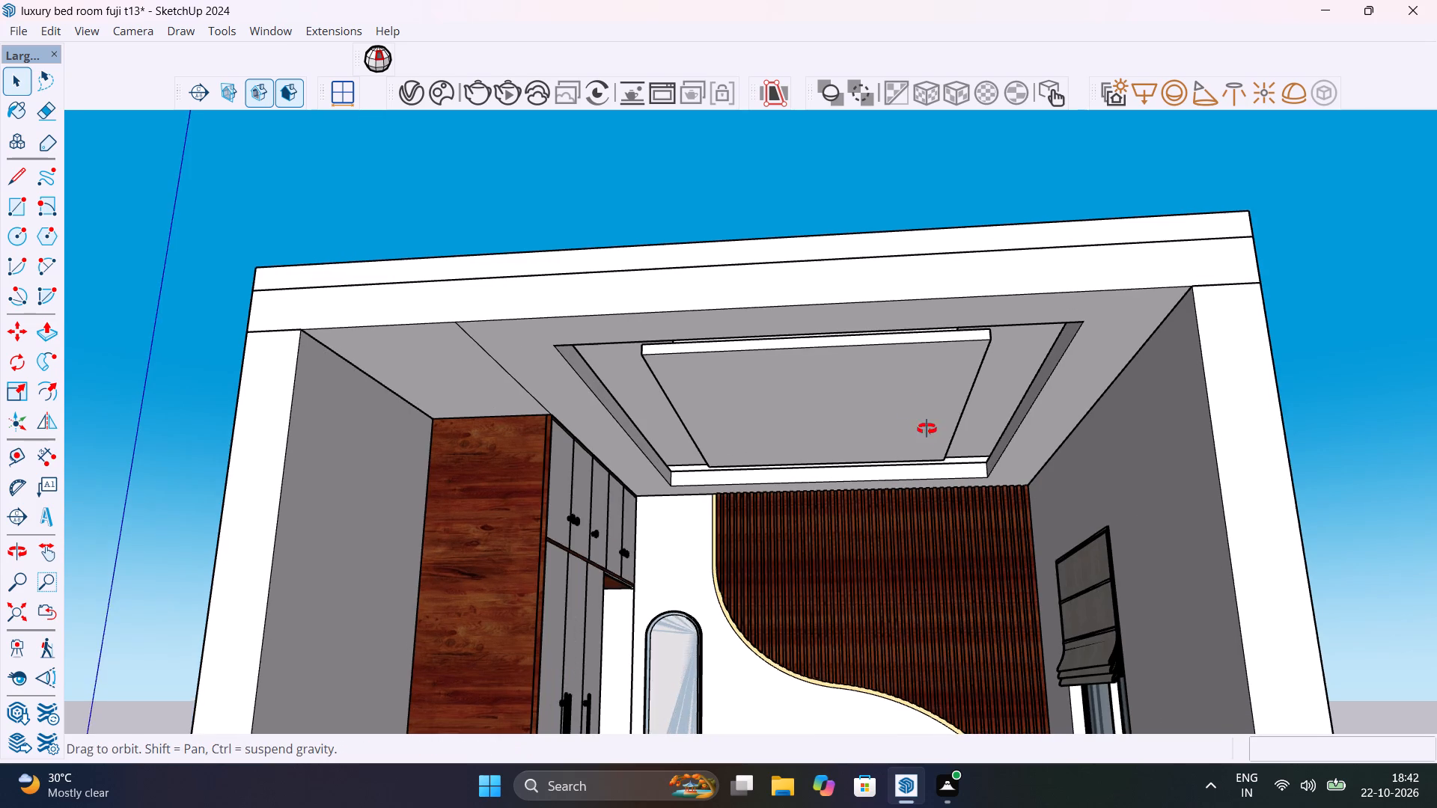
middle_click_drag(927, 429, 839, 300)
scroll(843, 322, "down", 2)
middle_click_drag(885, 441, 898, 404, "shift")
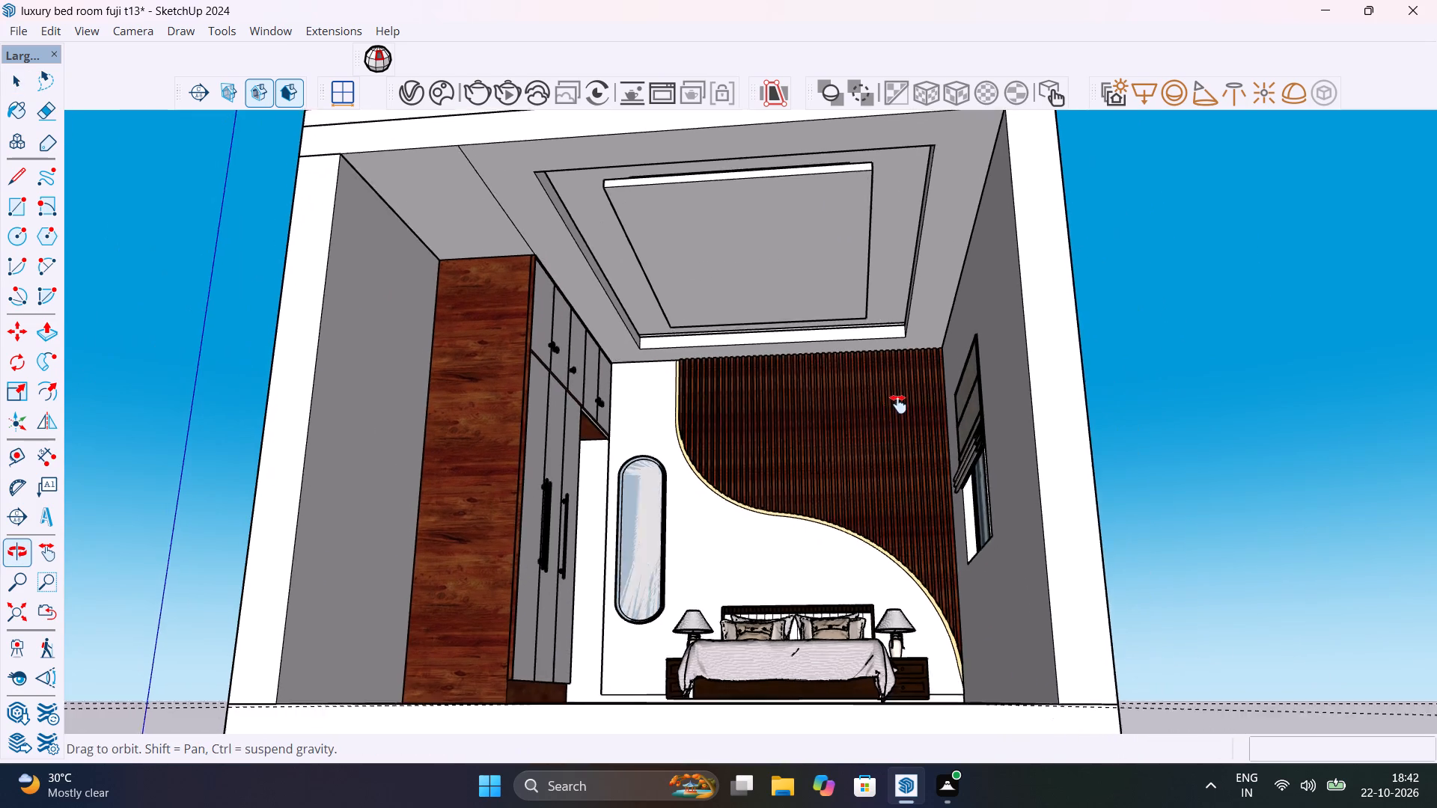
middle_click_drag(898, 404, 1028, 516, "shift")
scroll(979, 516, "up", 8)
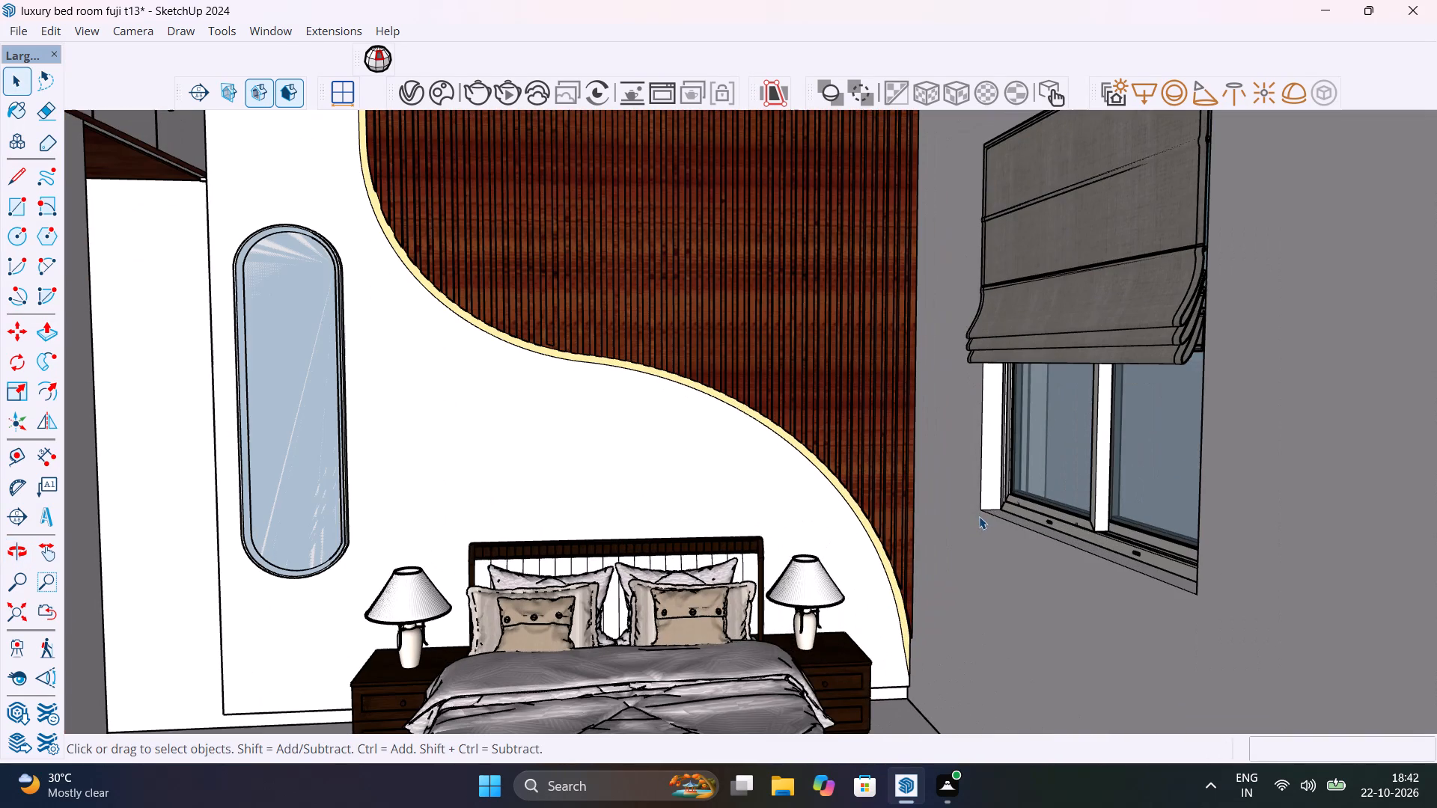
scroll(979, 516, "down", 1)
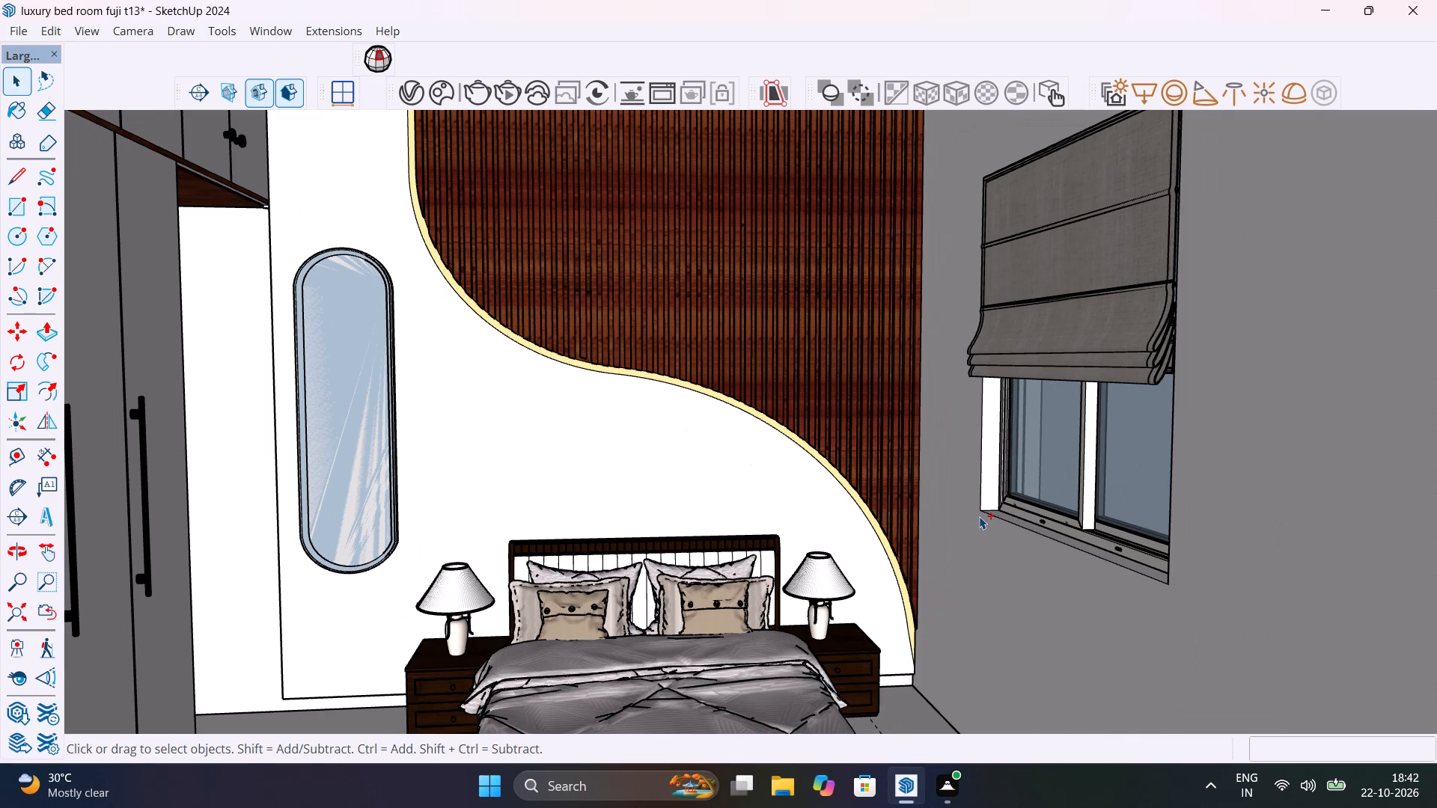
Save the bedroom model.
key("ctrl+s")
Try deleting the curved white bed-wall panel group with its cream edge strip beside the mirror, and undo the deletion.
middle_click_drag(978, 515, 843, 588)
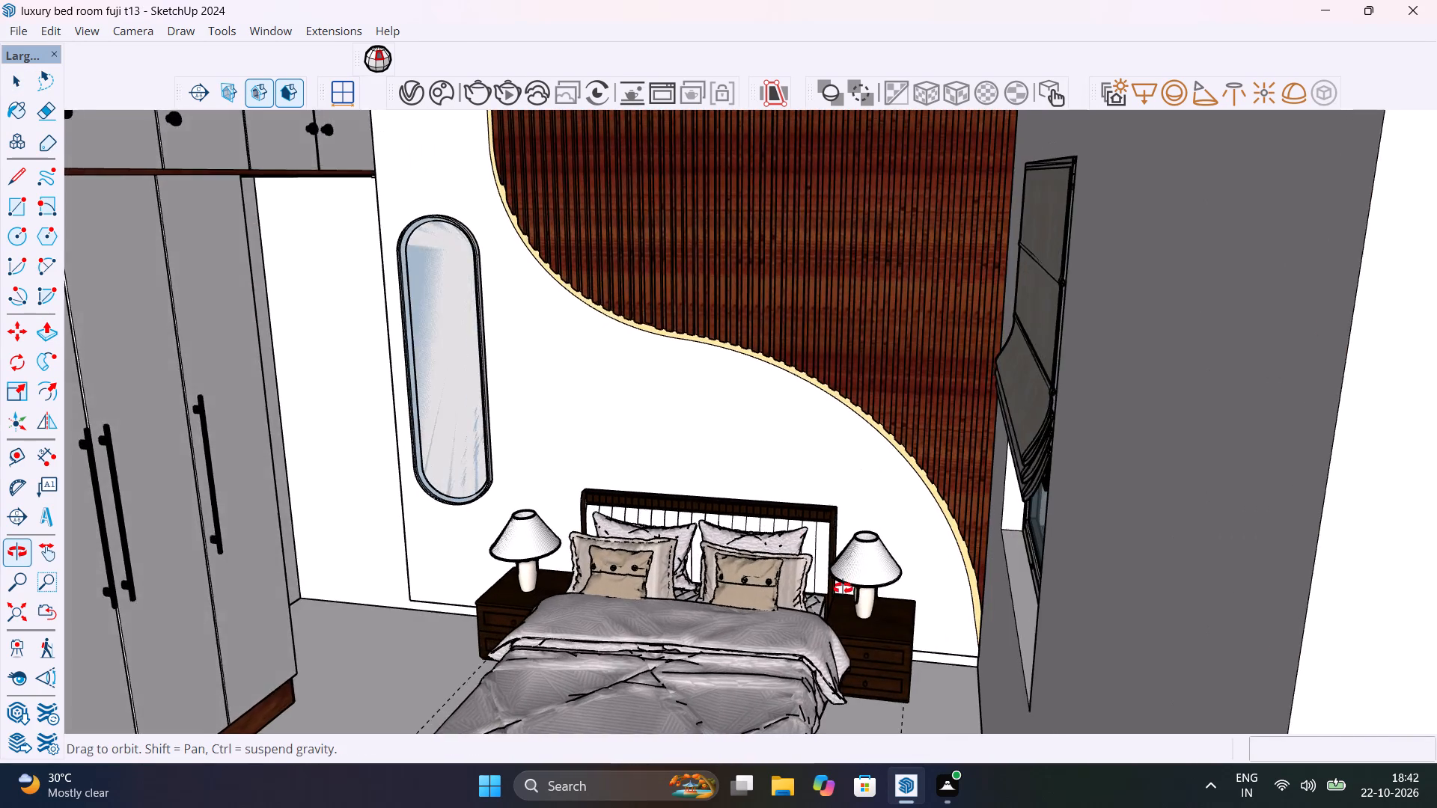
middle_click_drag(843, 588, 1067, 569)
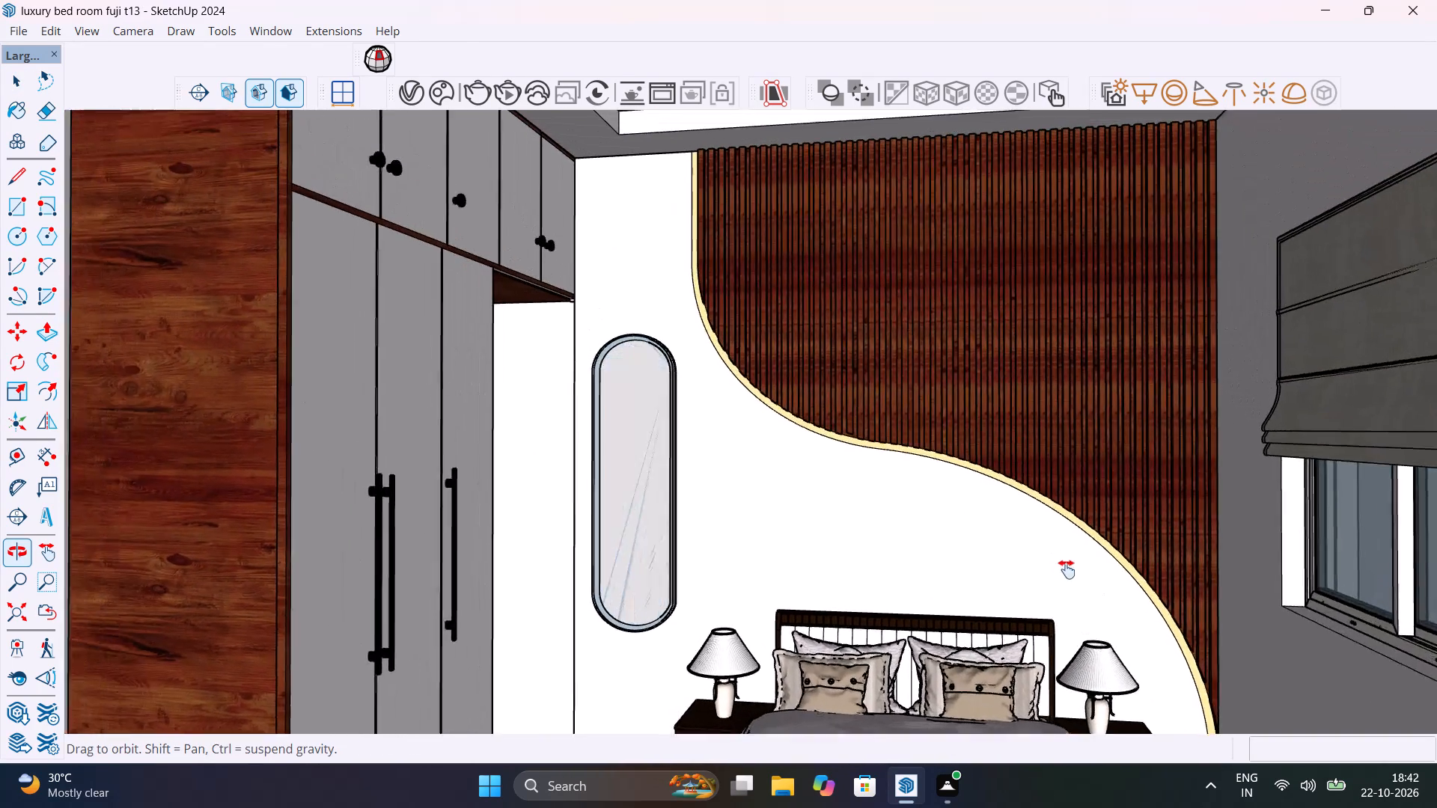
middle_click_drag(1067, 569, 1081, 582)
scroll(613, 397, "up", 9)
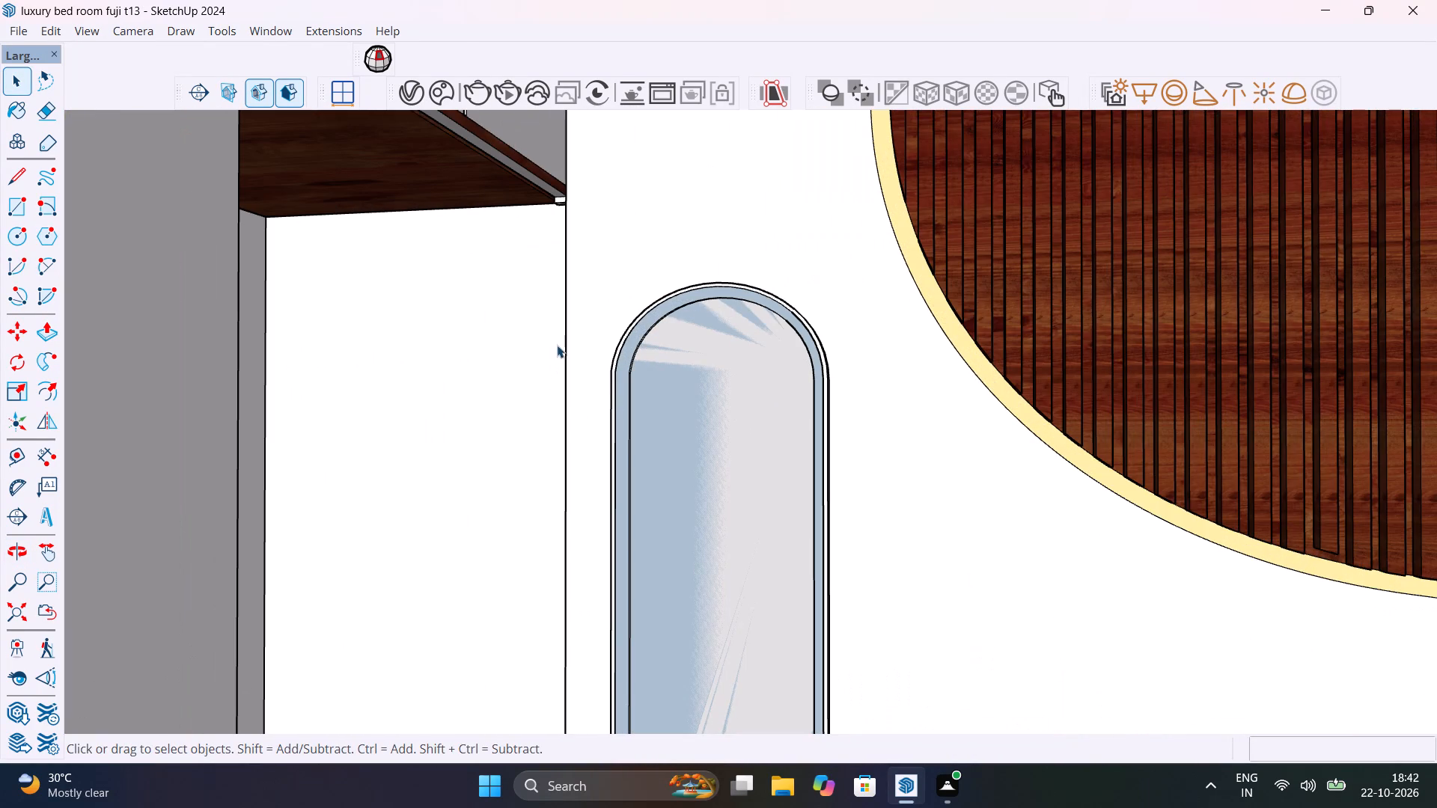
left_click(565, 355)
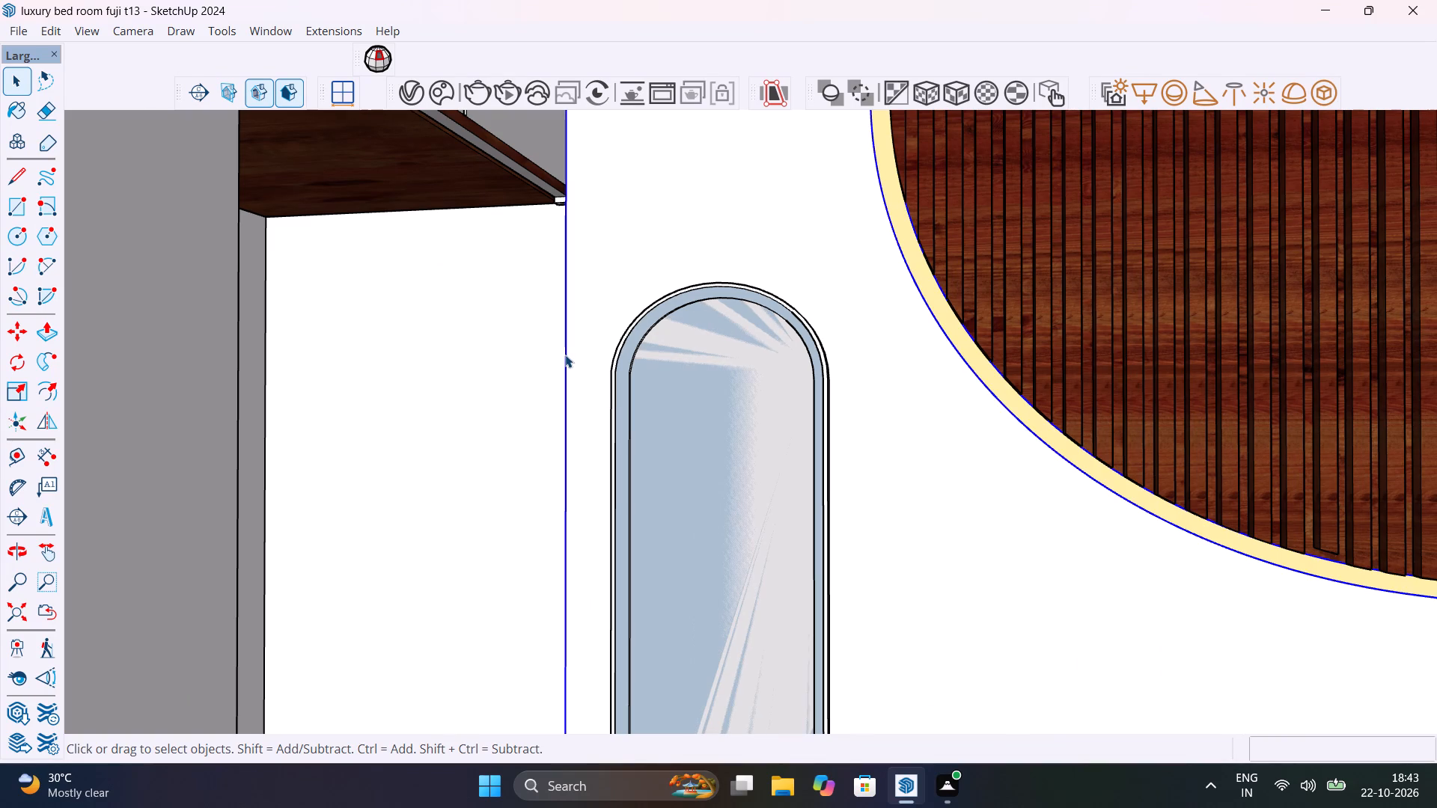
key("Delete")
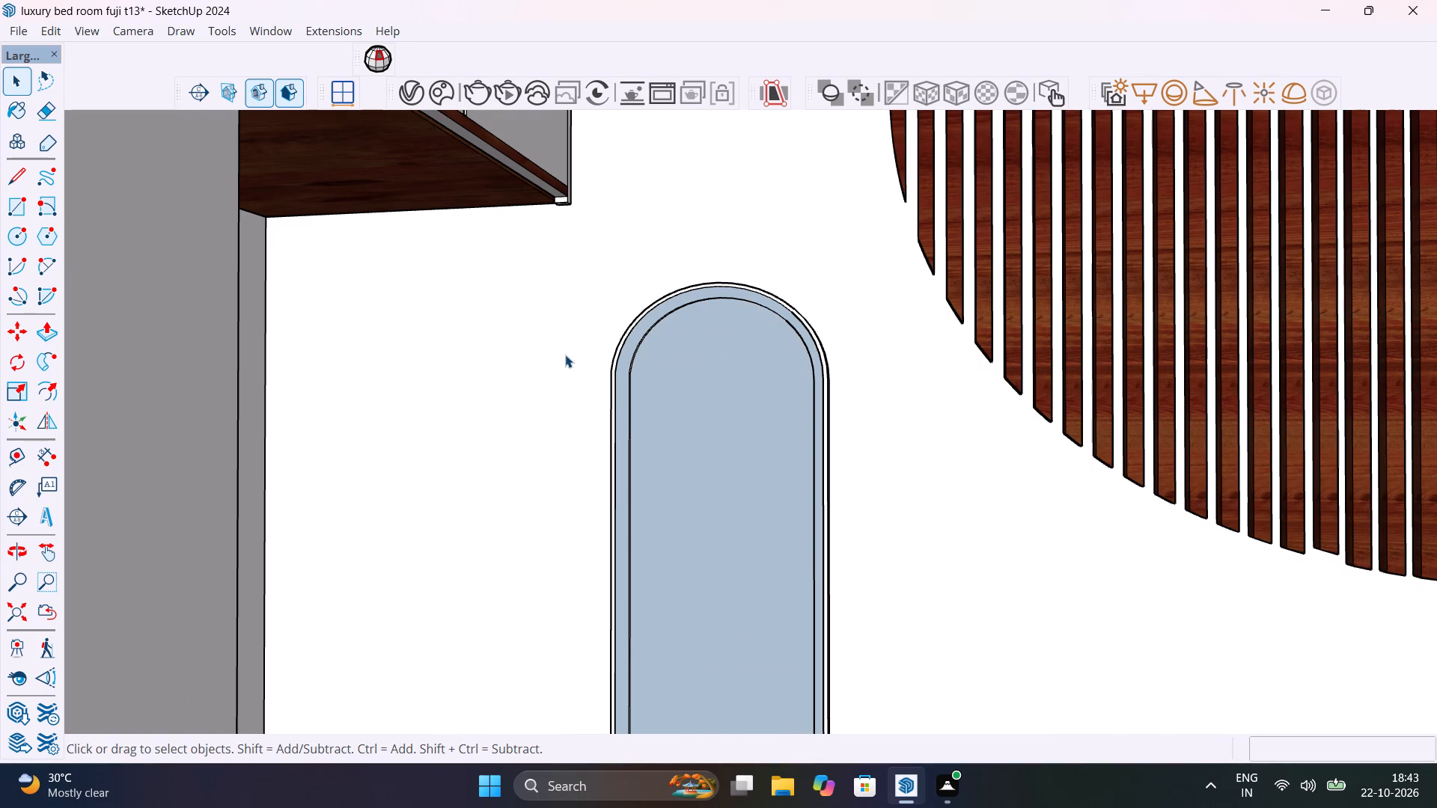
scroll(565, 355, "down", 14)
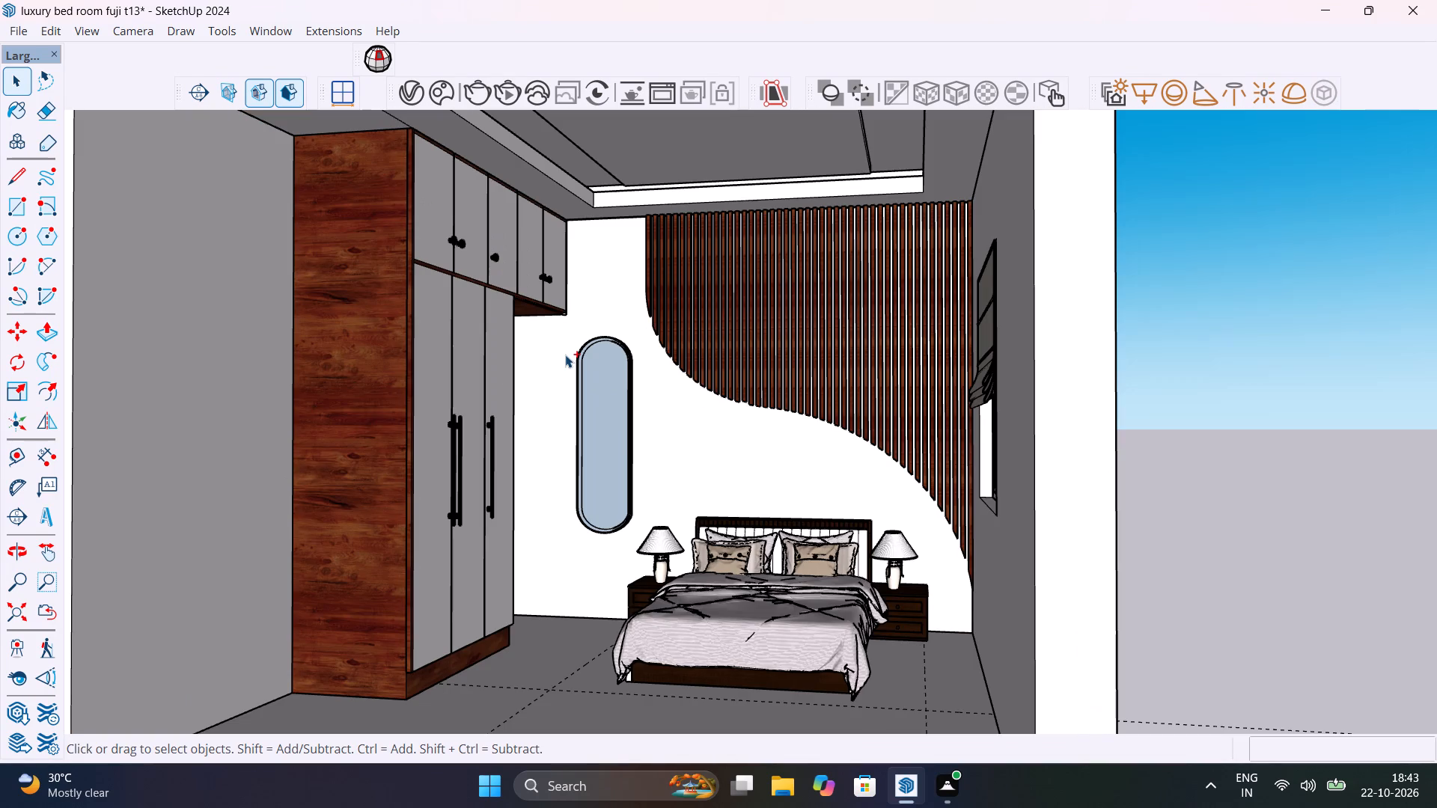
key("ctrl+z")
Examine the room straight on toward the bed wall, comparing closer and wider framings of the wardrobe, ceiling and window.
middle_click_drag(582, 535, 710, 603)
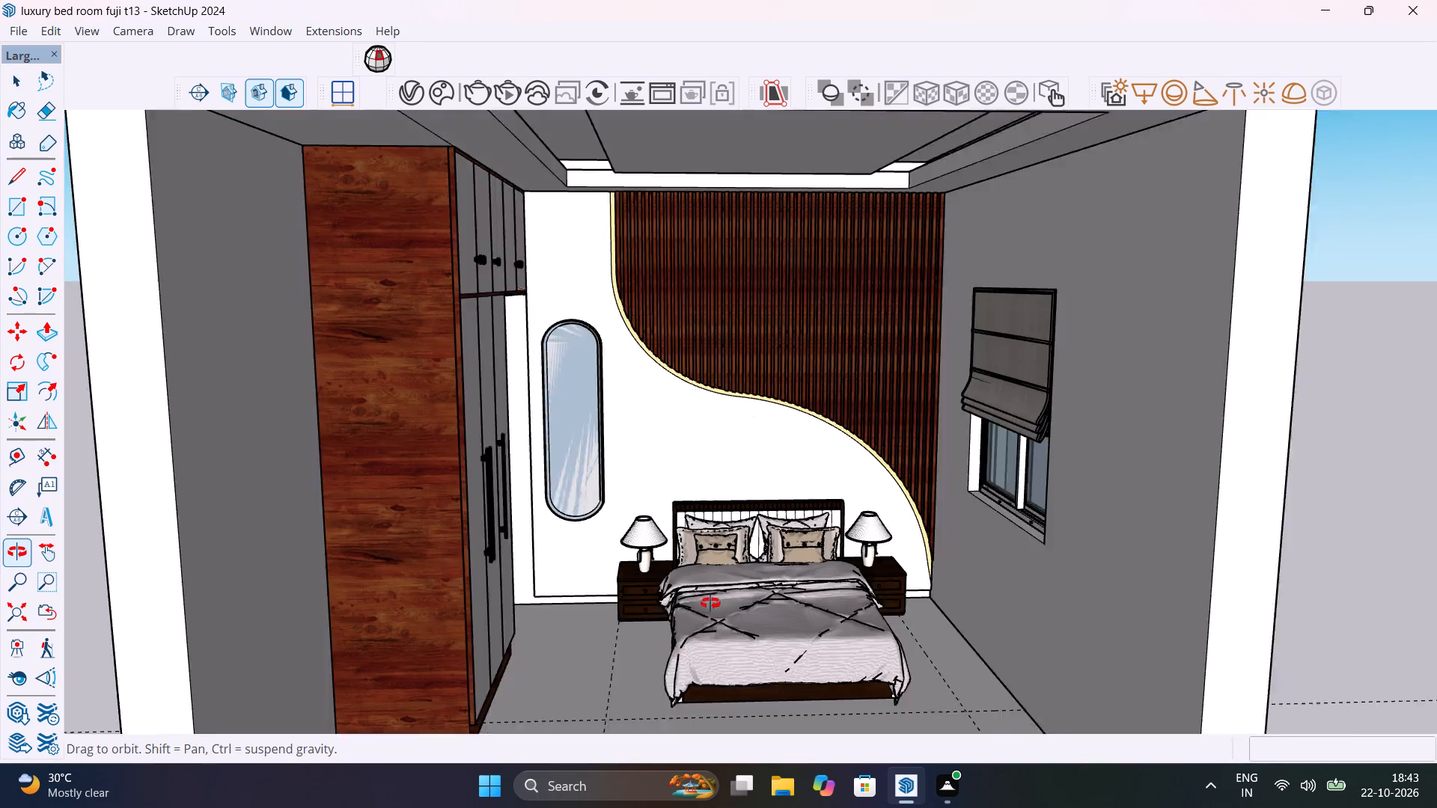
middle_click_drag(710, 603, 648, 525)
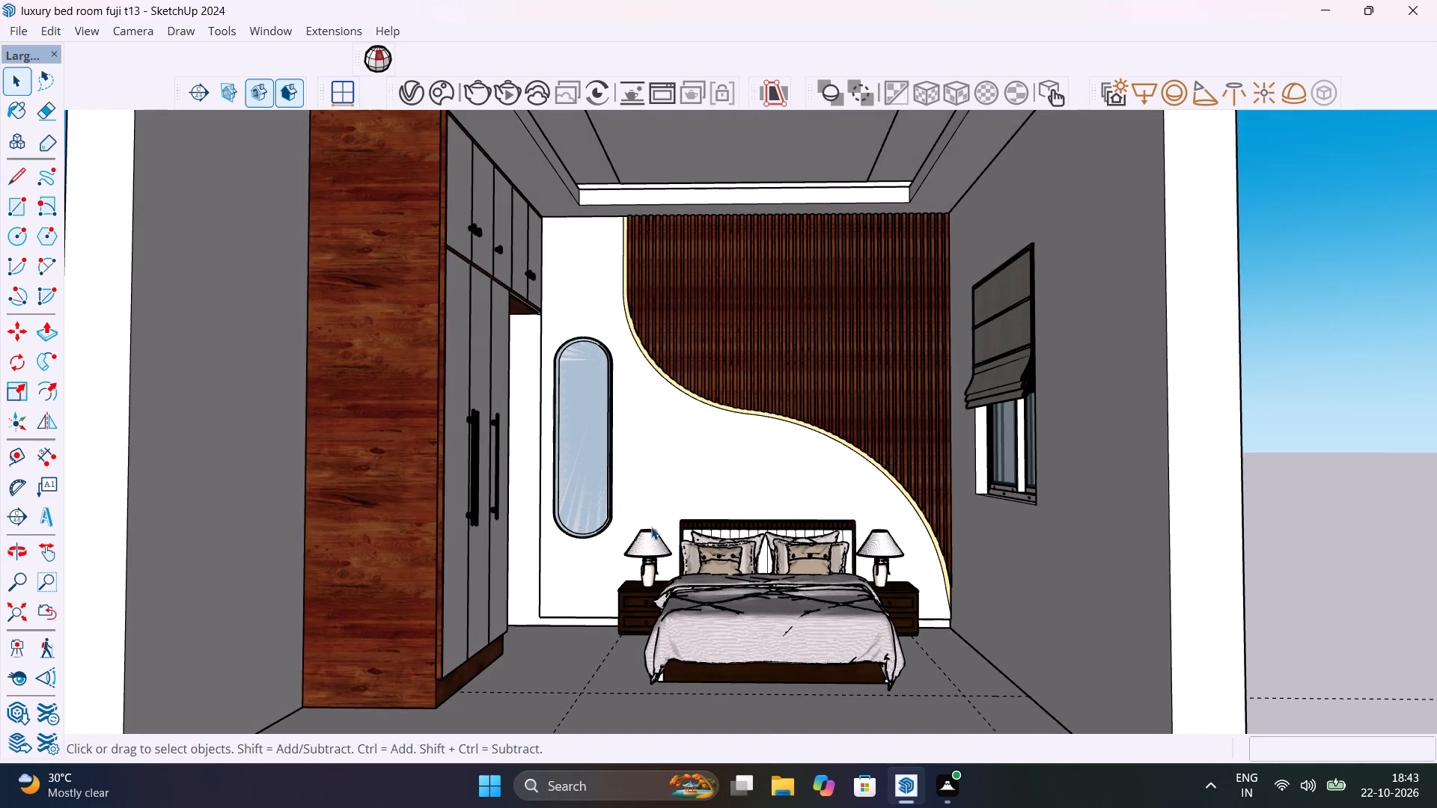
middle_click_drag(653, 524, 705, 540, "shift")
scroll(705, 542, "down", 1)
middle_click_drag(748, 575, 687, 593)
scroll(719, 548, "up", 2)
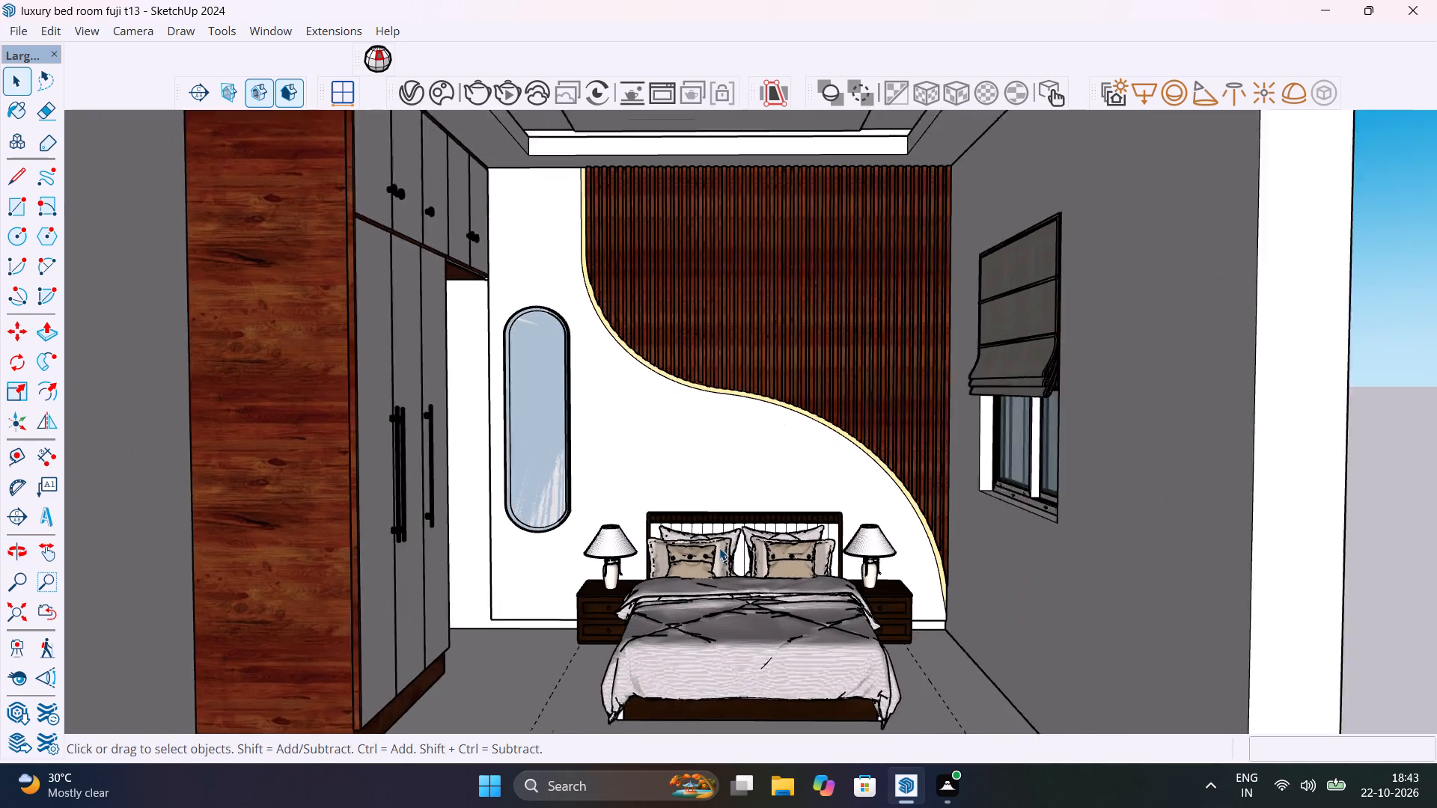
scroll(719, 548, "up", 1)
middle_click_drag(719, 547, 740, 655, "shift")
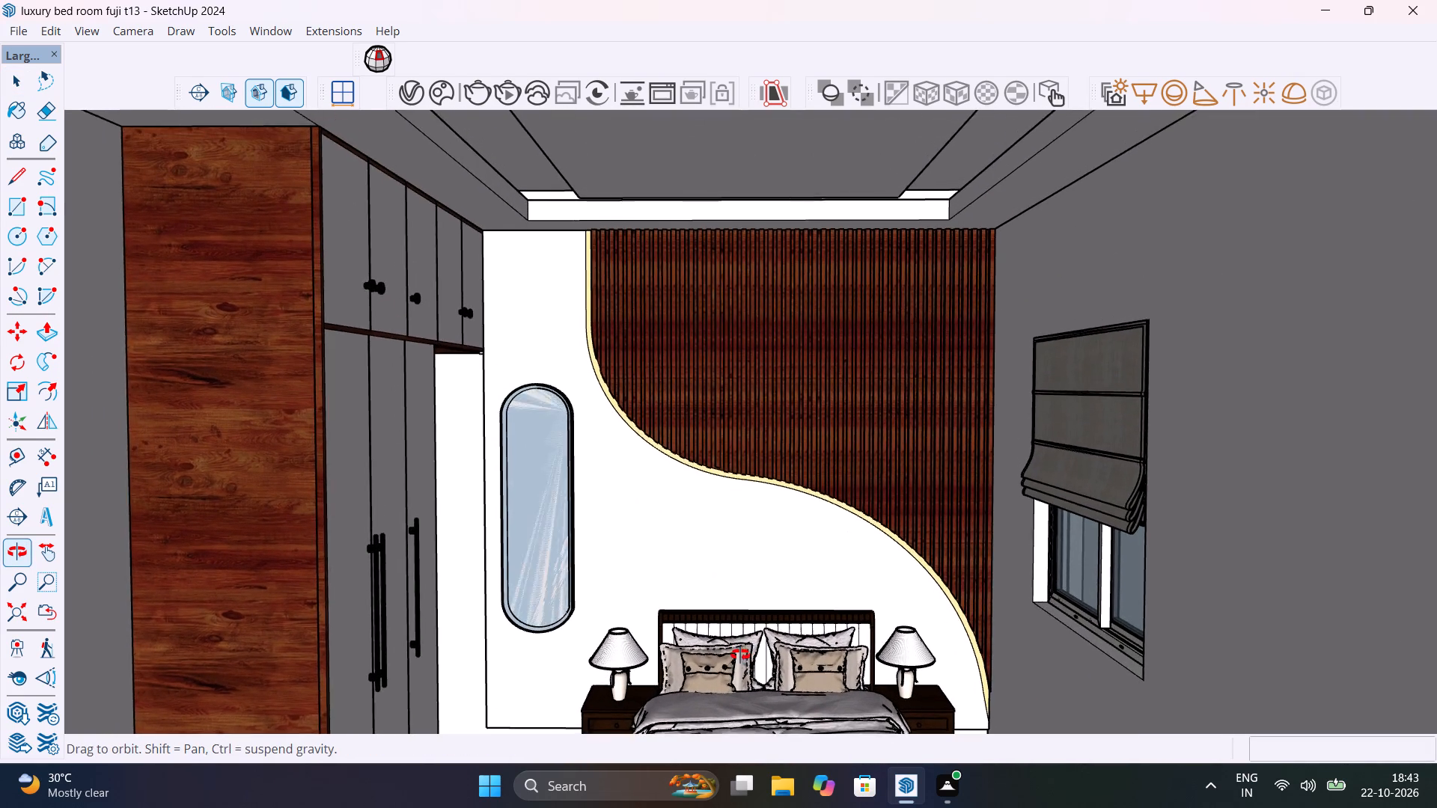
middle_click_drag(740, 655, 683, 535, "shift")
scroll(683, 535, "up", 1)
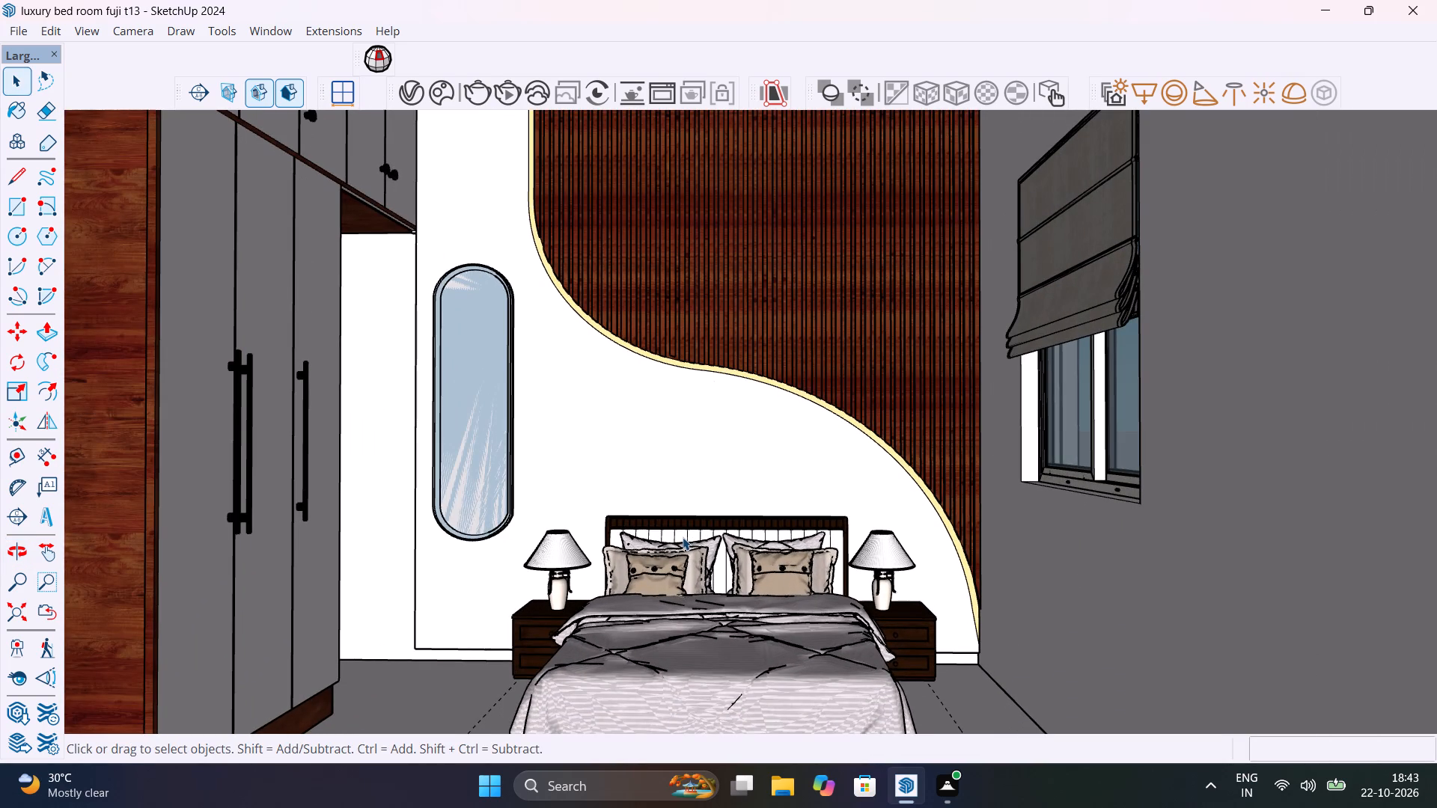
scroll(683, 538, "down", 1)
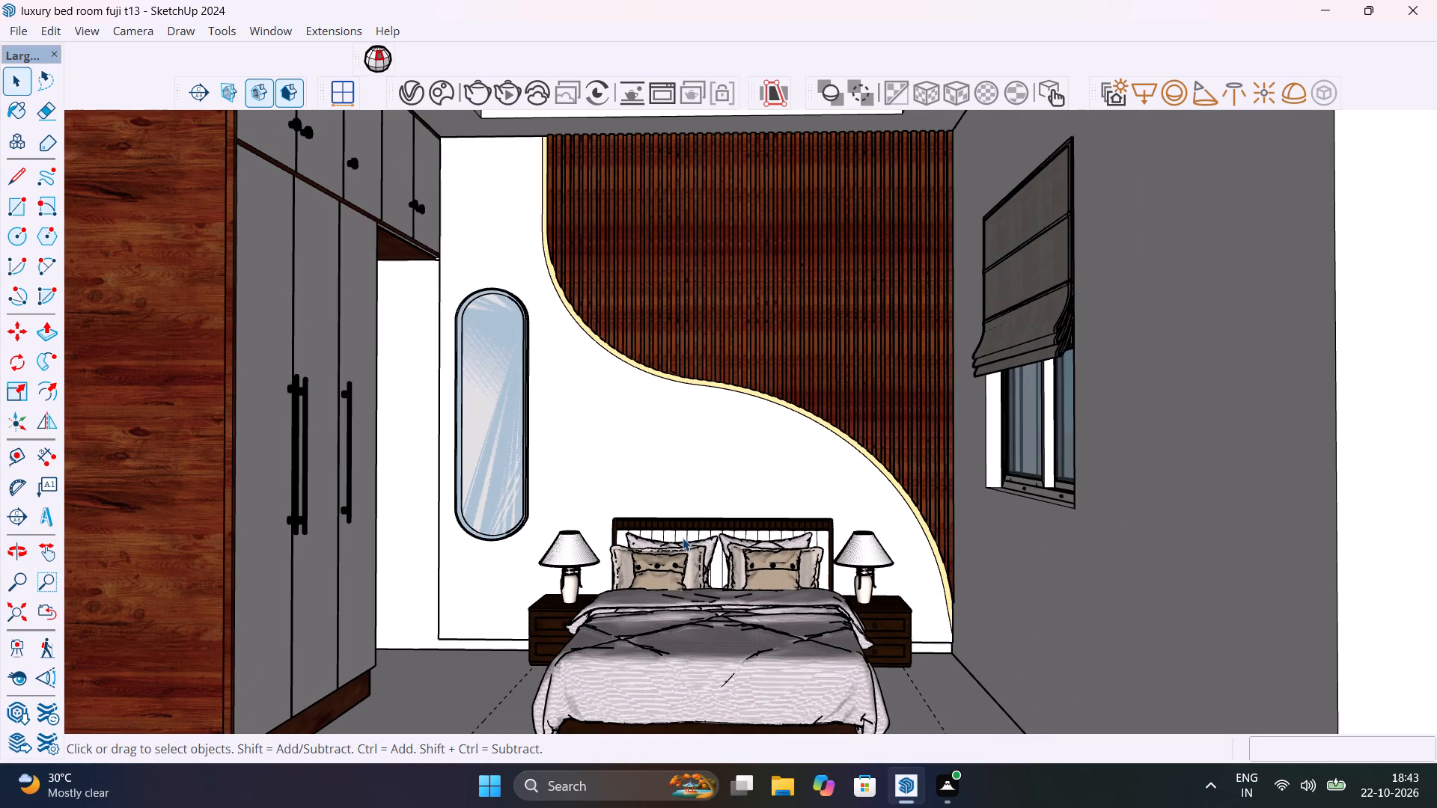
scroll(683, 538, "down", 1)
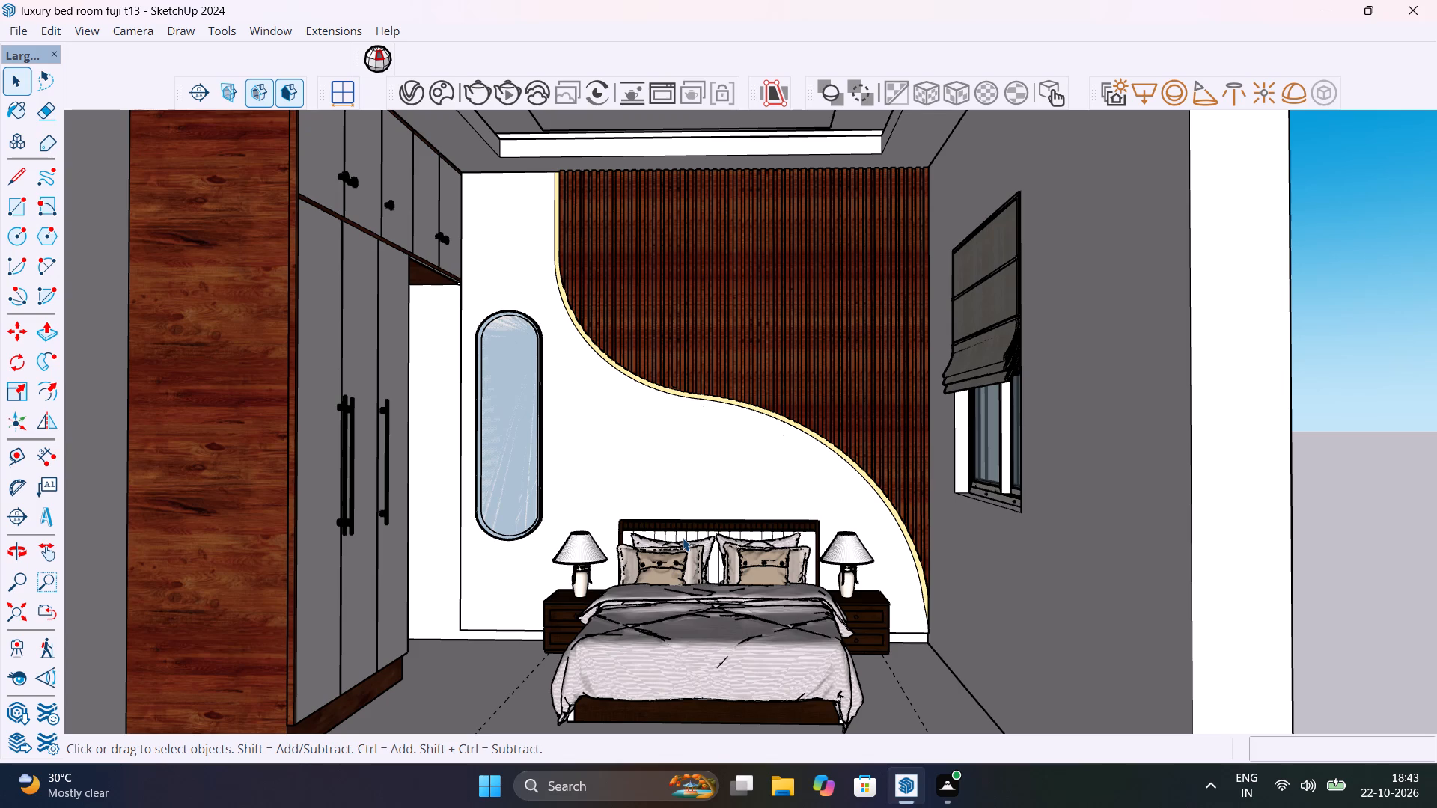
middle_click_drag(683, 538, 768, 545, "shift")
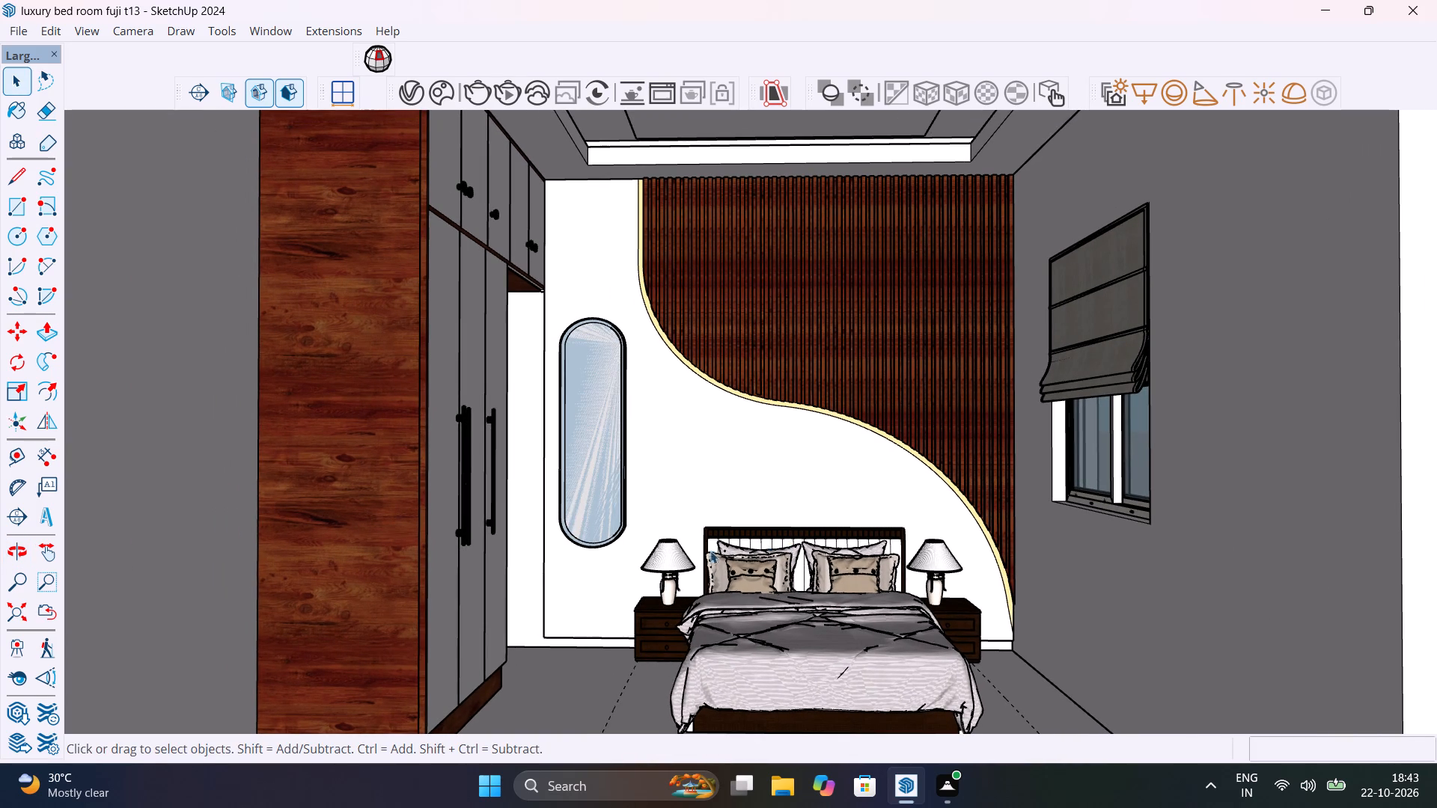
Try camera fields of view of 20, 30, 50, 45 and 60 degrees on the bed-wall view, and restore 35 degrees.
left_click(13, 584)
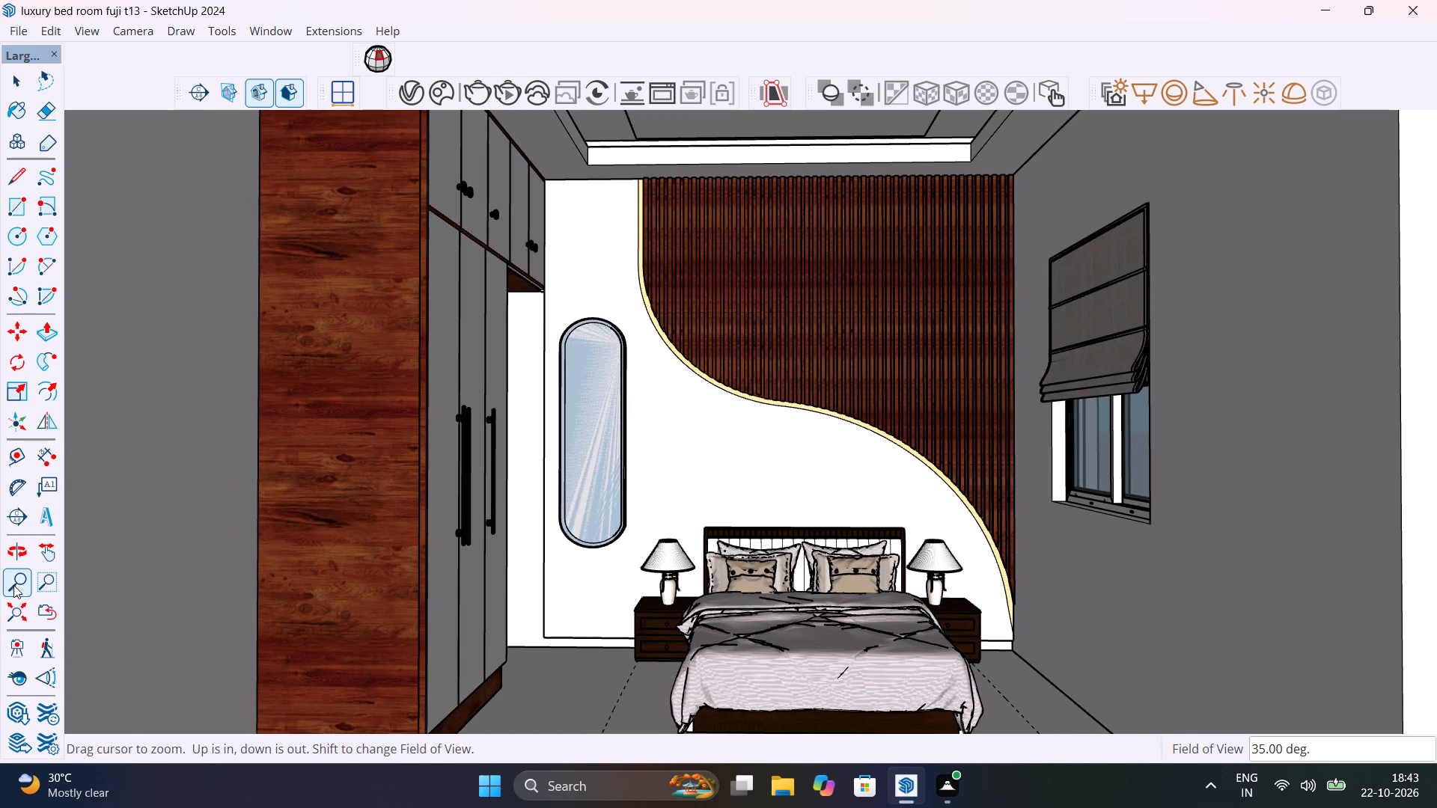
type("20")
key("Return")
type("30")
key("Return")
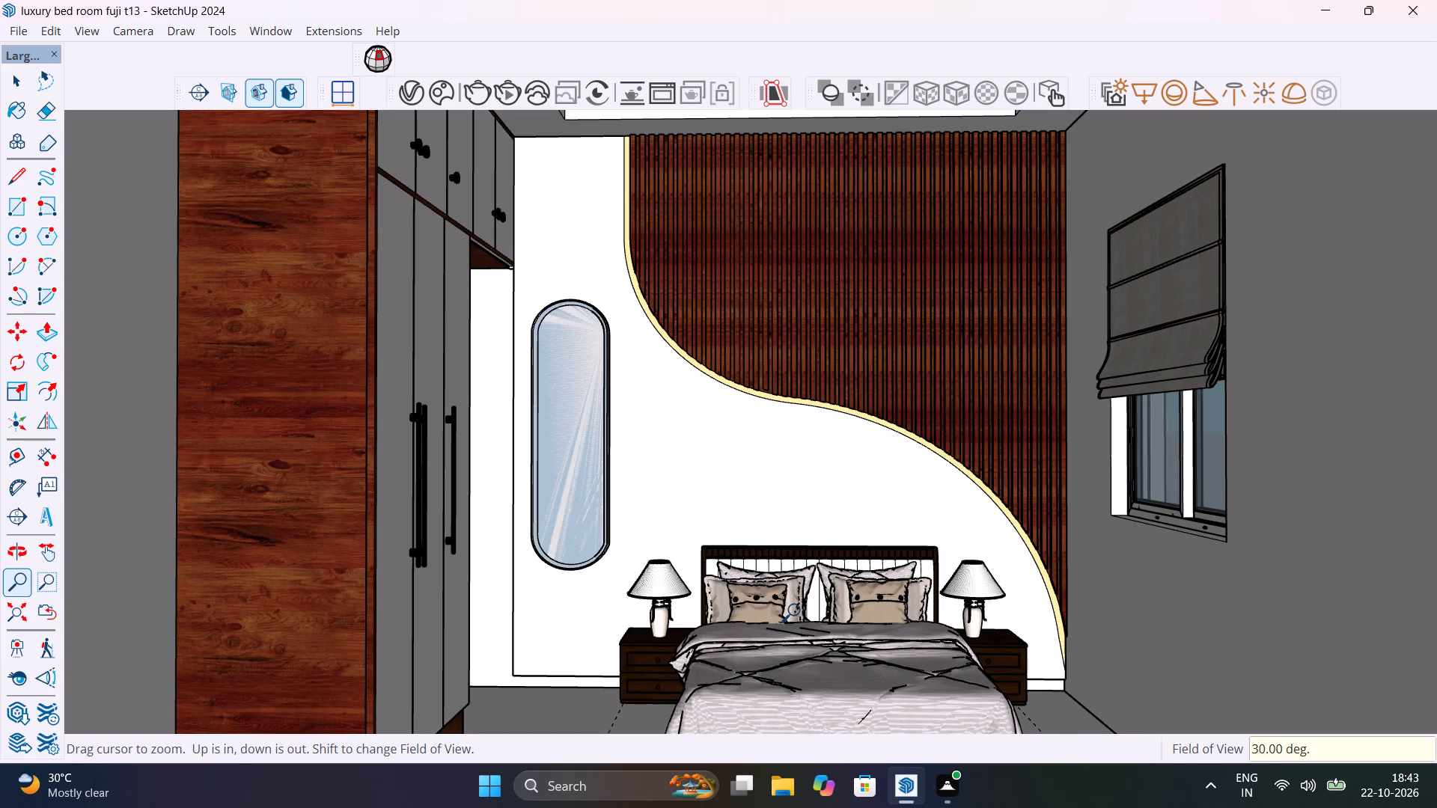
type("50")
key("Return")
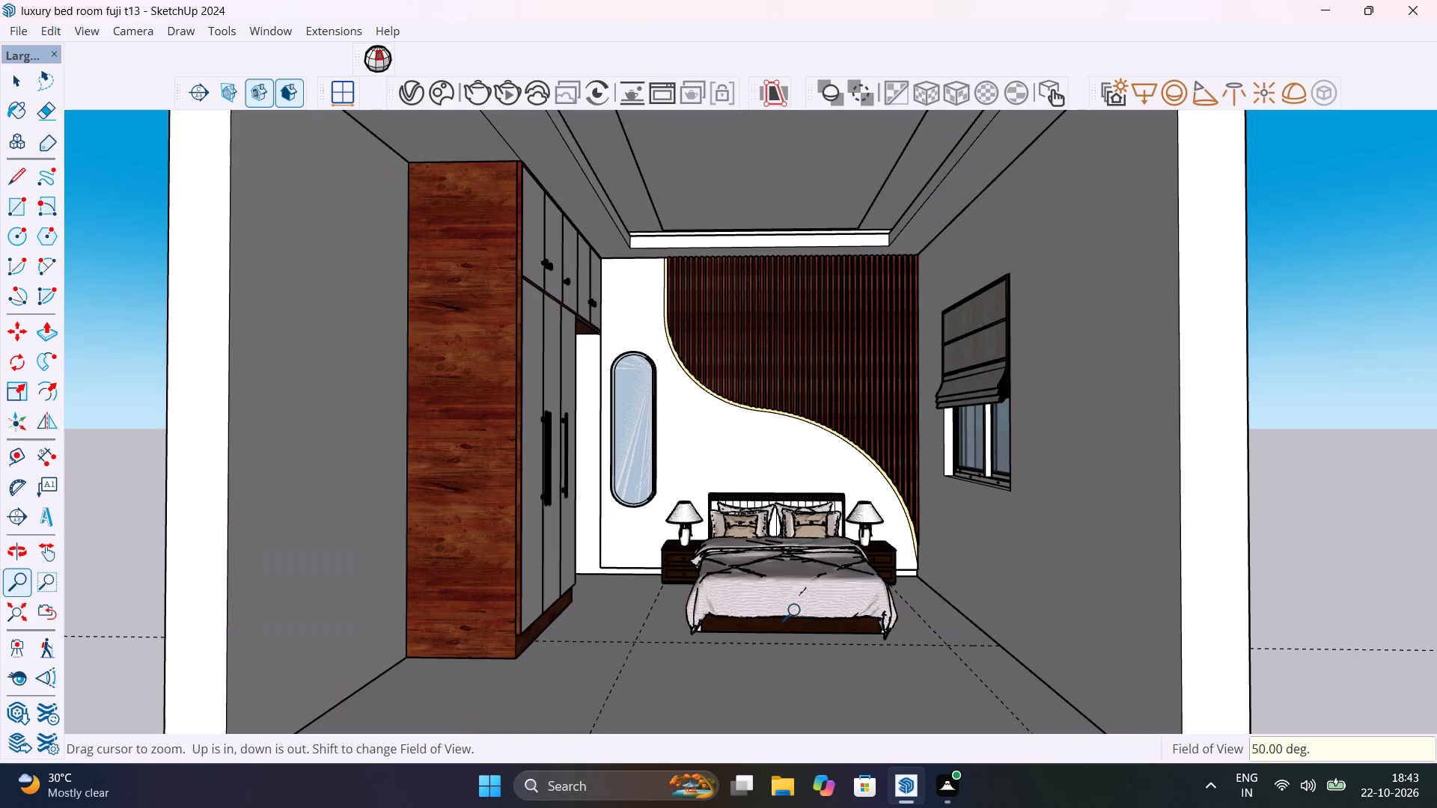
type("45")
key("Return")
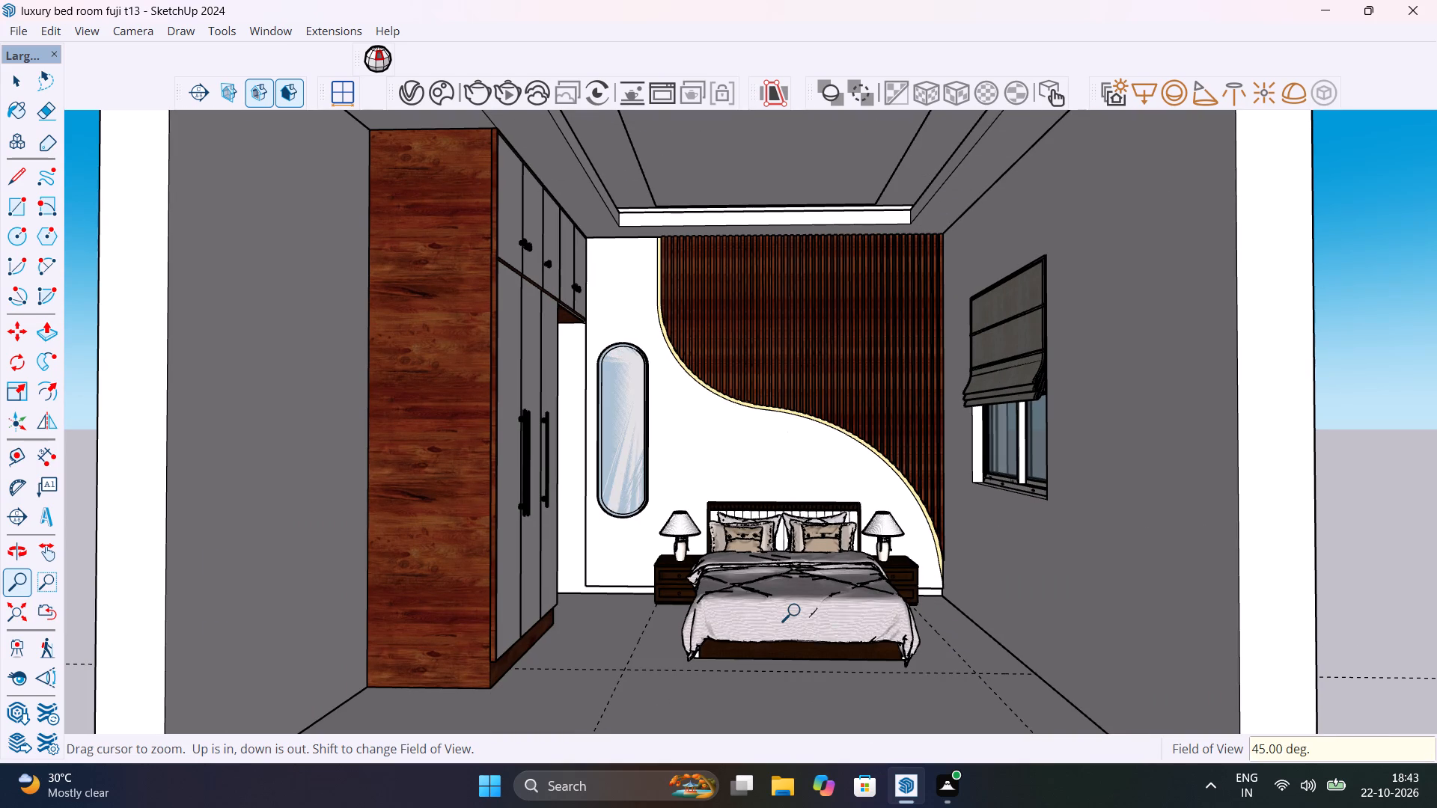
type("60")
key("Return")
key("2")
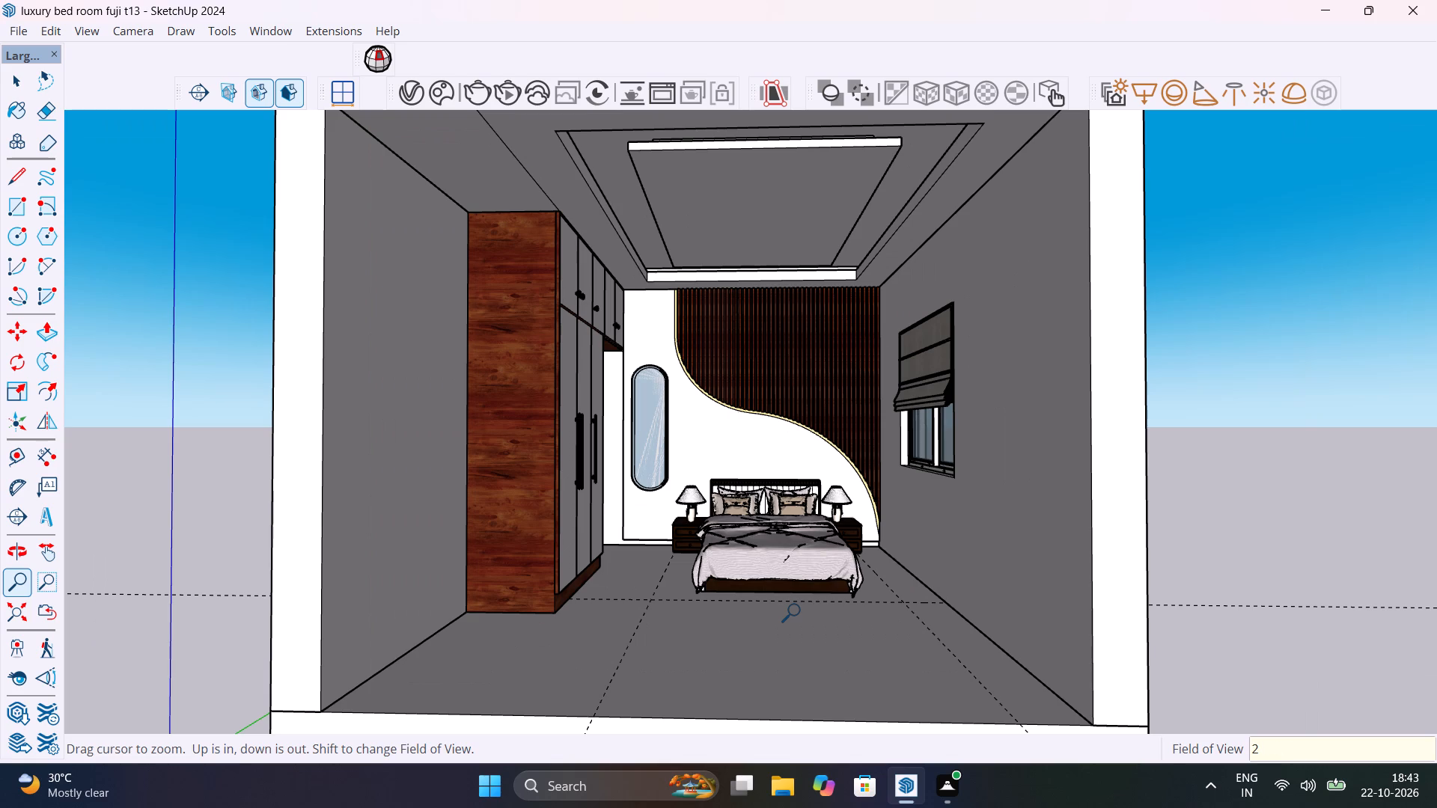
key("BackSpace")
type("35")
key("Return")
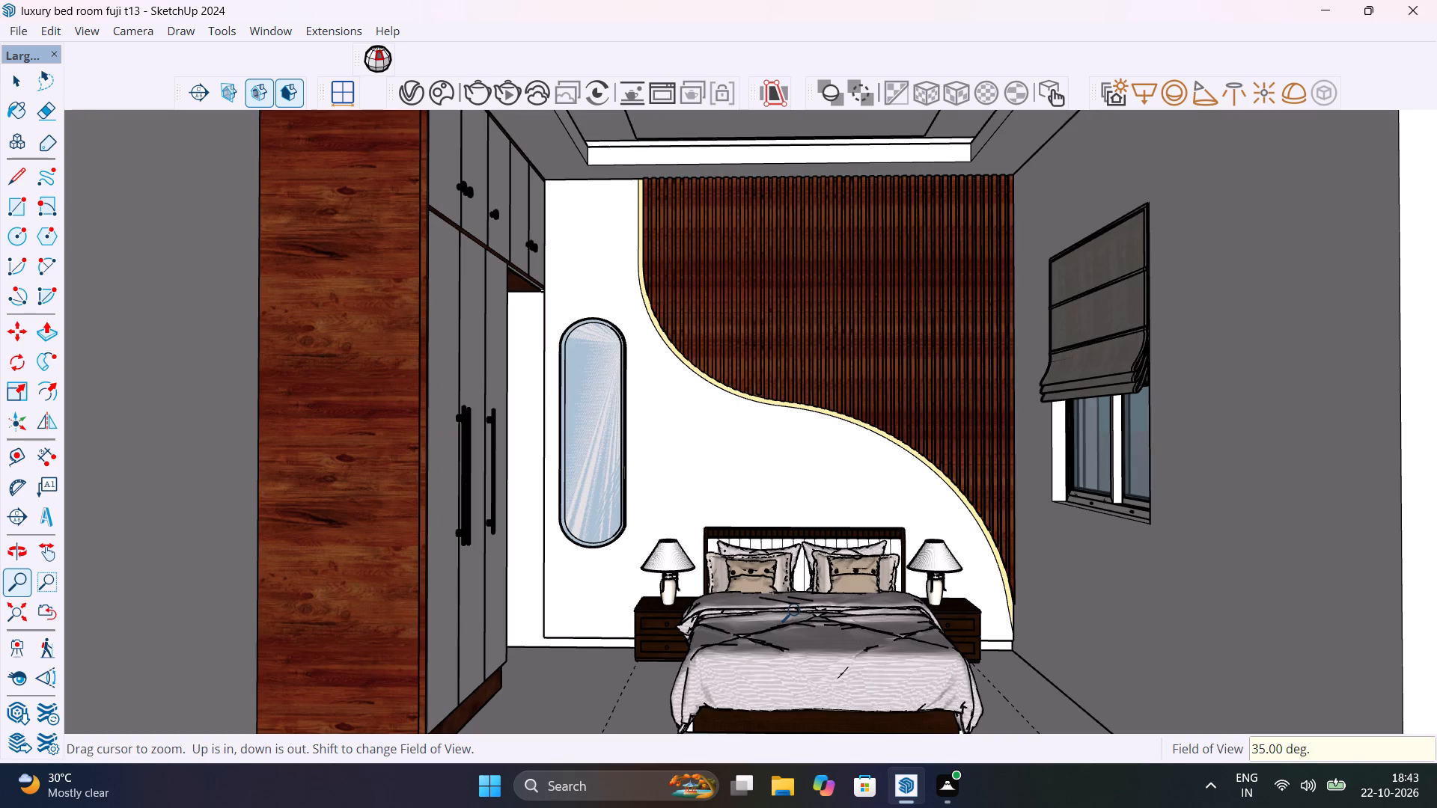
Bring the camera closer to the bed wall, reapply the 35-degree field of view, and widen it to 50 degrees.
scroll(798, 612, "down", 2)
scroll(798, 612, "up", 1)
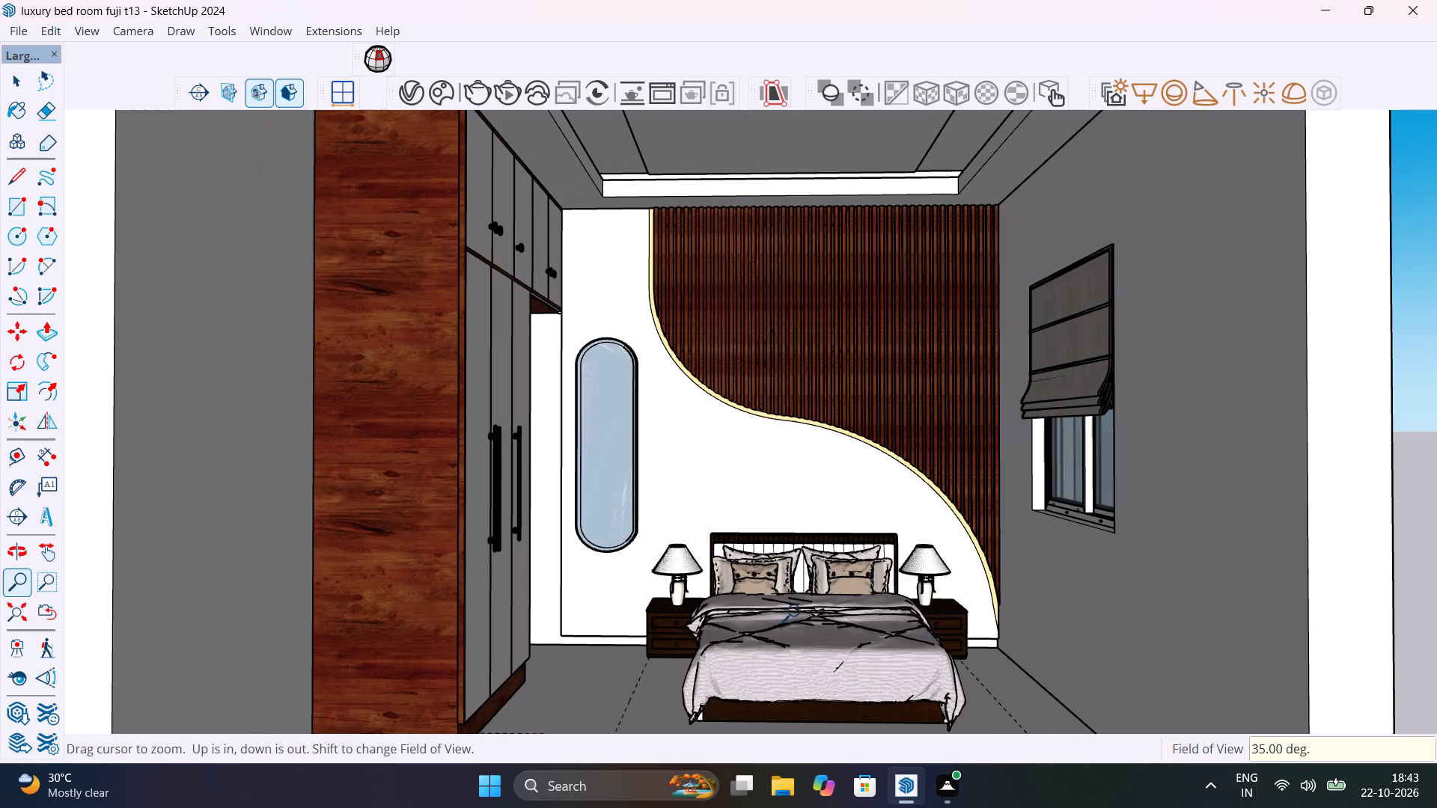
type("35")
key("Return")
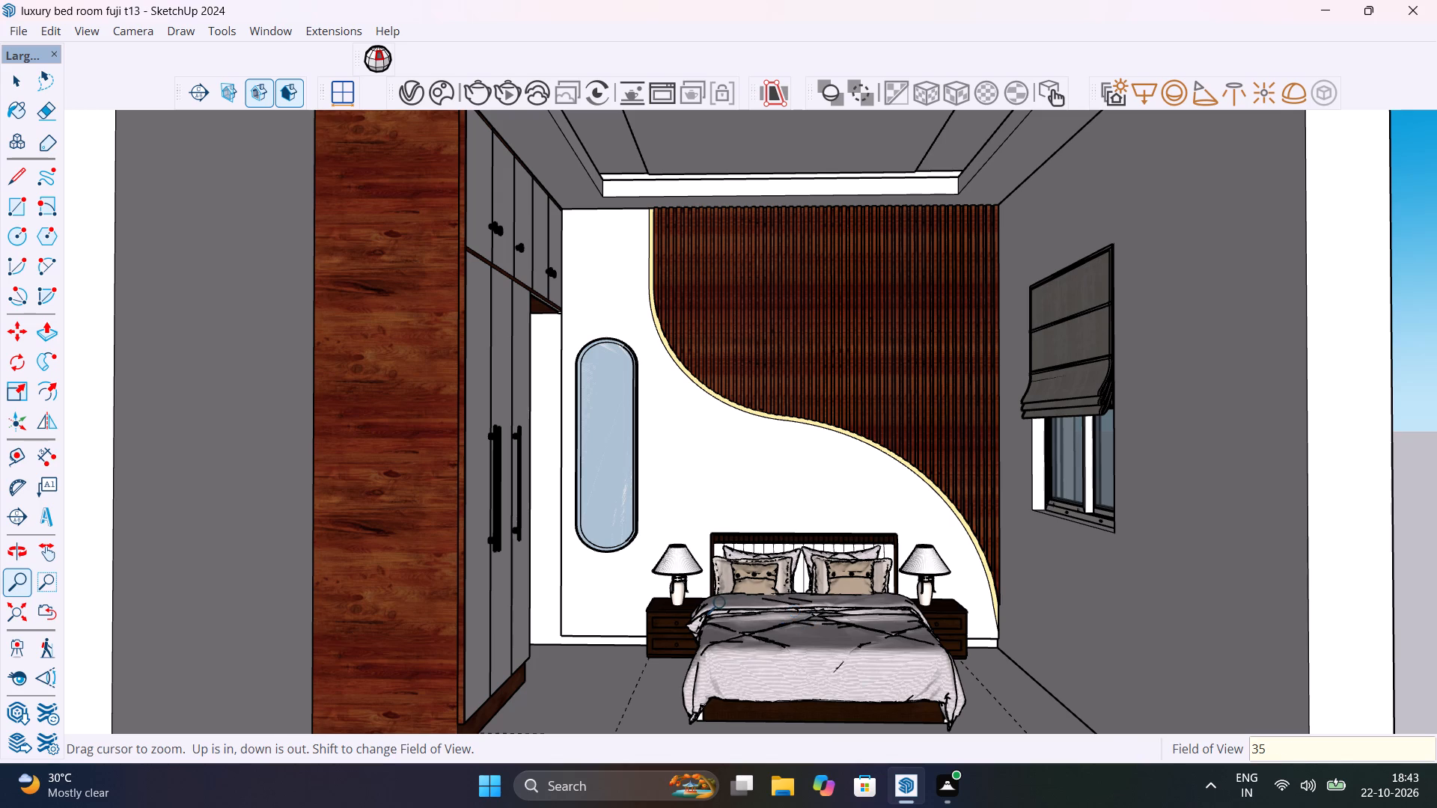
scroll(723, 604, "up", 4)
type("35")
key("Return")
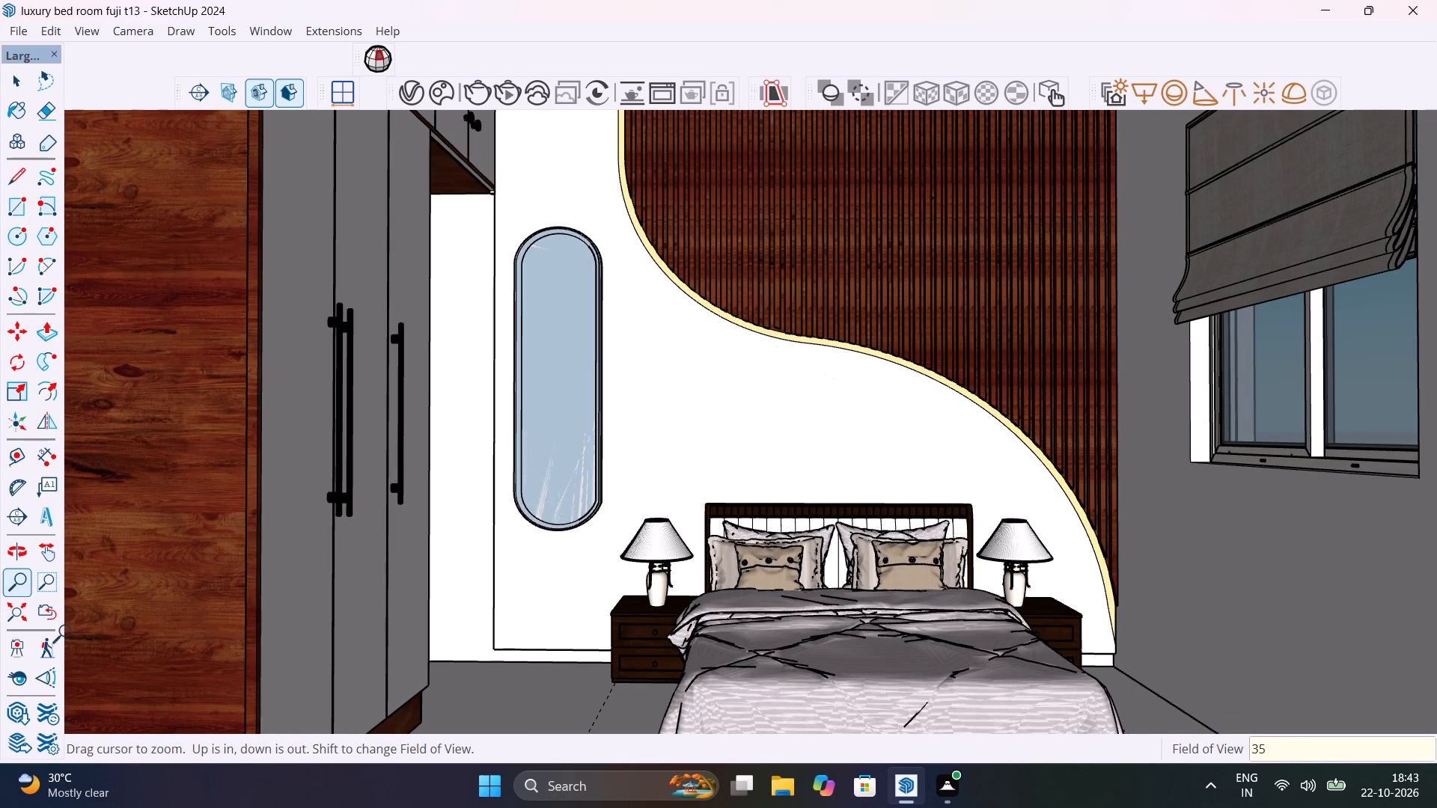
left_click(7, 588)
type("35")
key("Return")
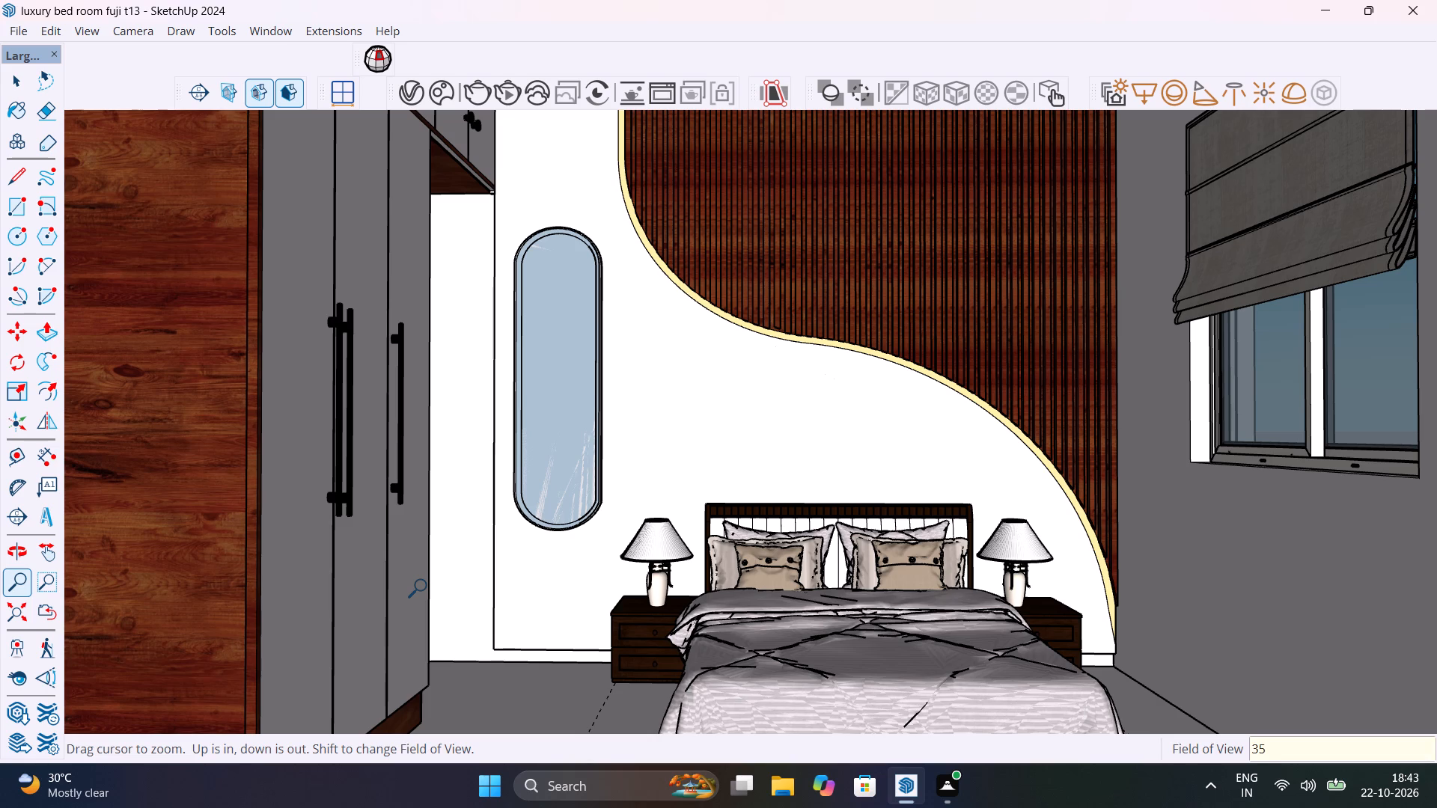
type("50")
key("Return")
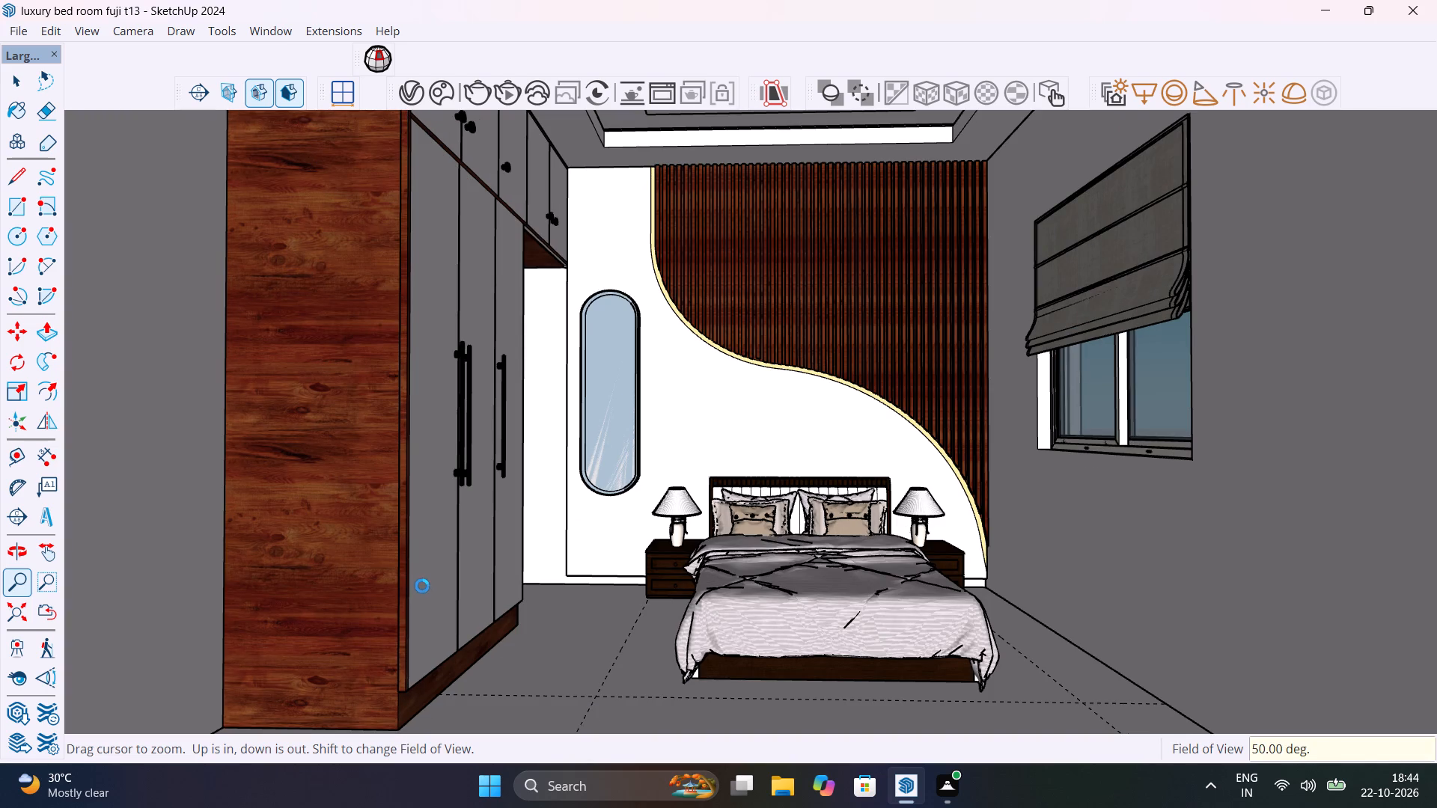
Try camera fields of view of 65, 55 and 45 degrees on the bed-wall view, and settle on 55 degrees.
middle_click_drag(420, 584, 421, 660)
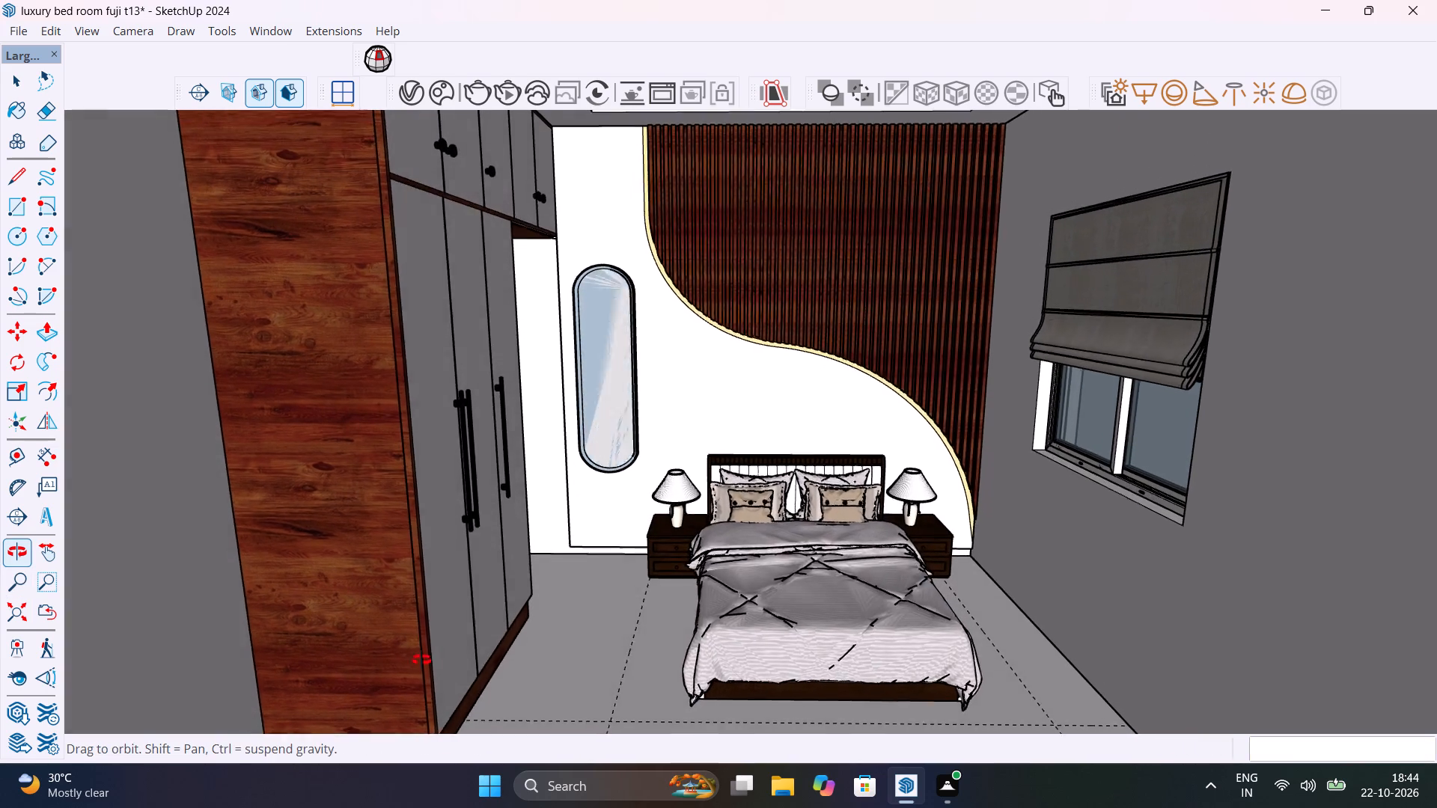
middle_click_drag(421, 660, 417, 542)
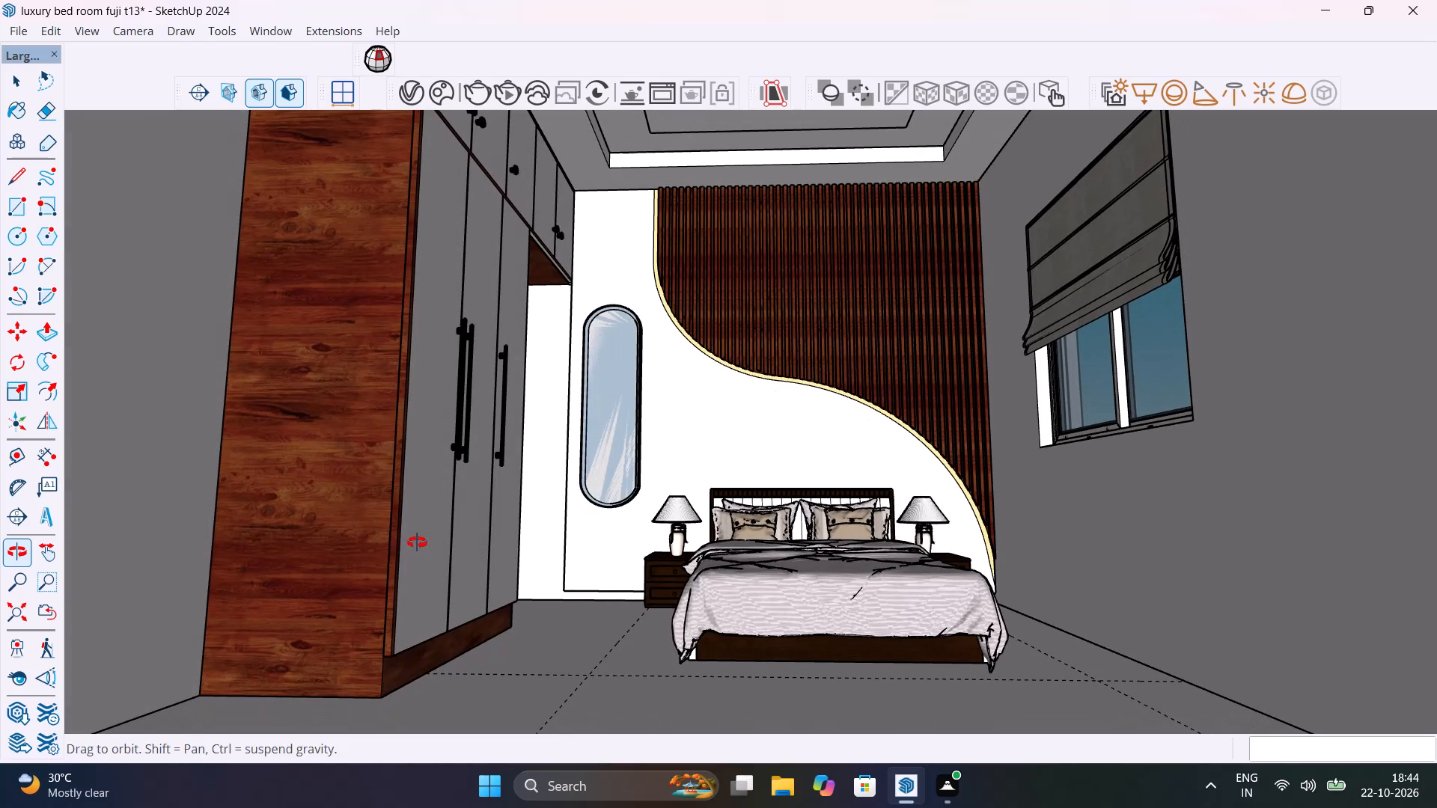
middle_click_drag(417, 542, 423, 569)
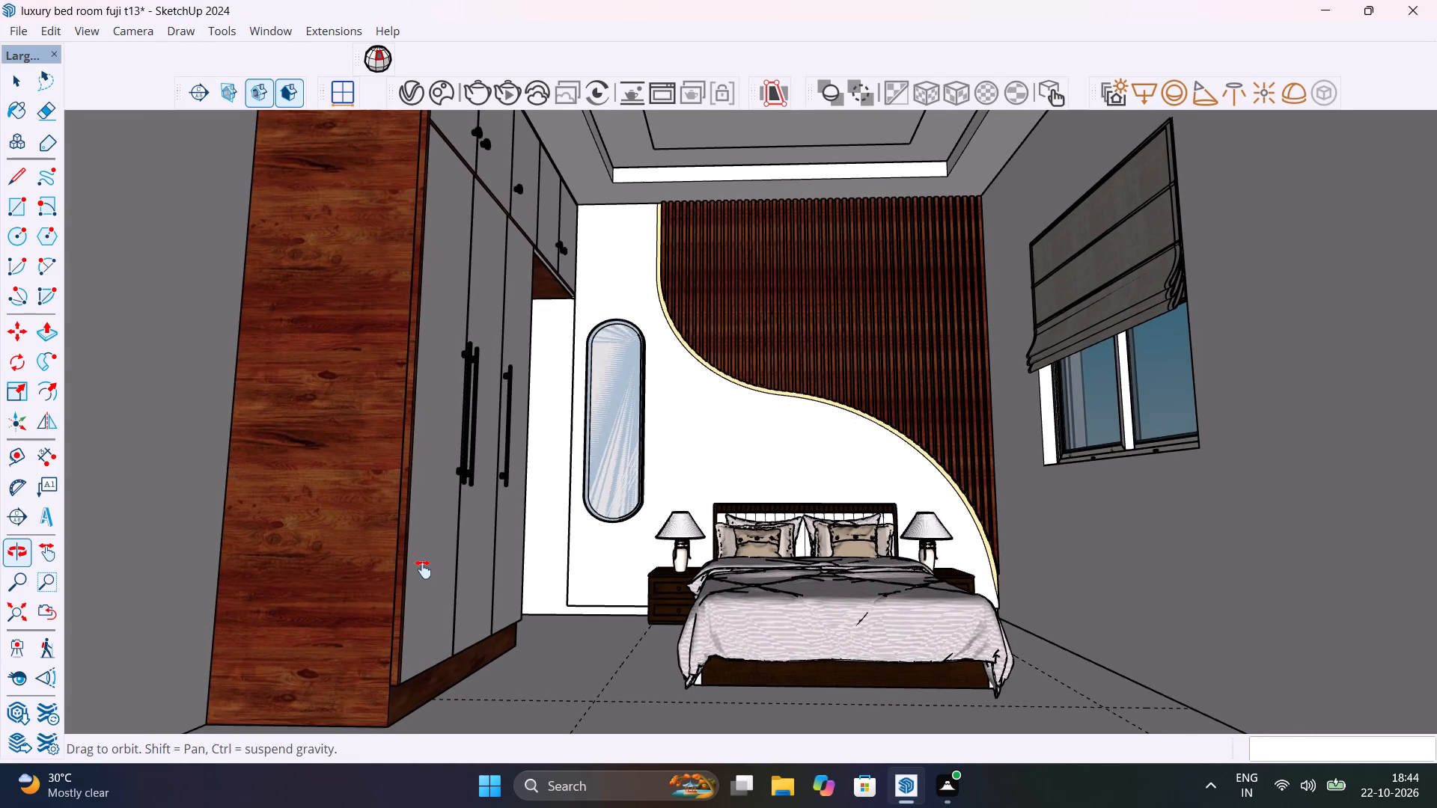
middle_click_drag(423, 569, 460, 636)
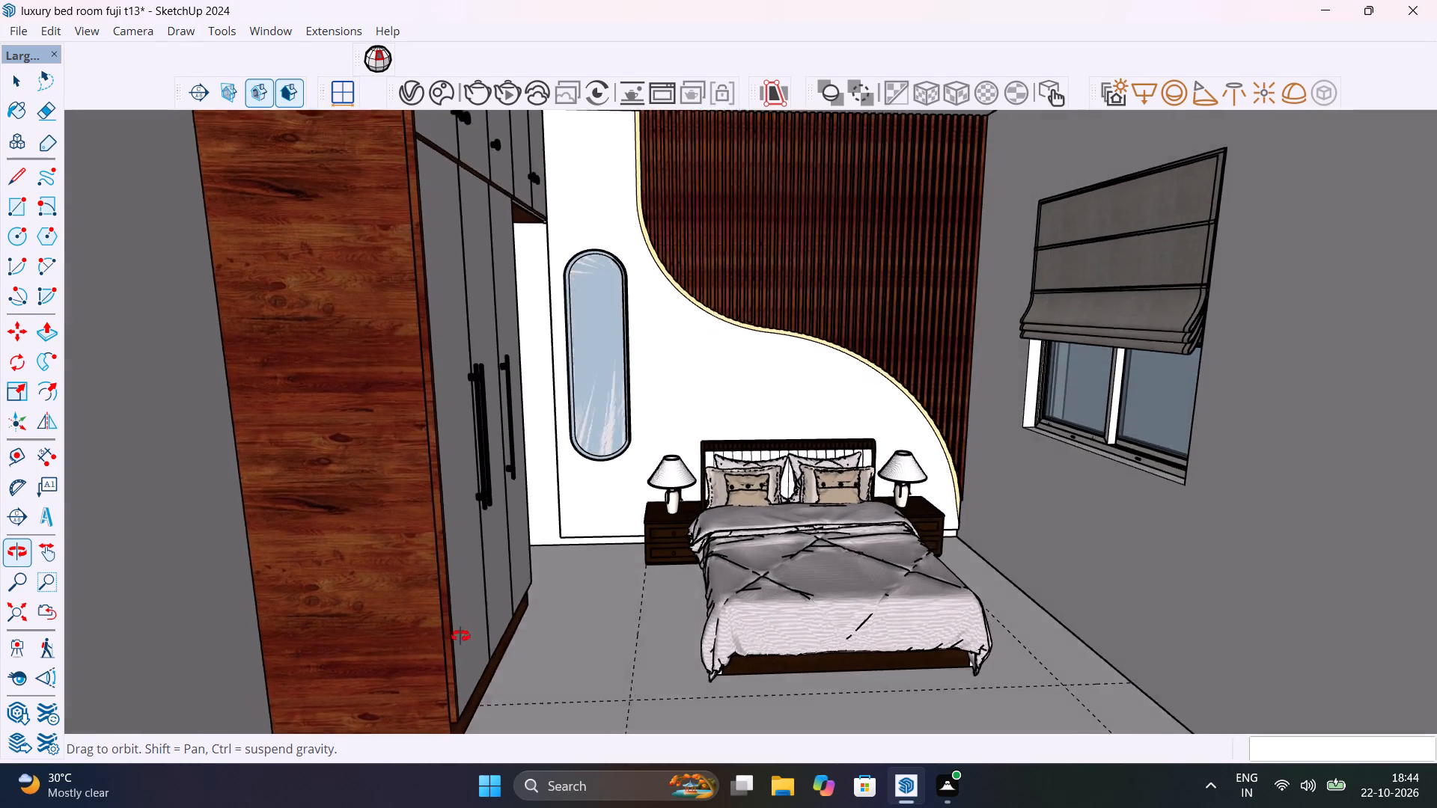
middle_click_drag(460, 636, 446, 661)
scroll(456, 645, "down", 1)
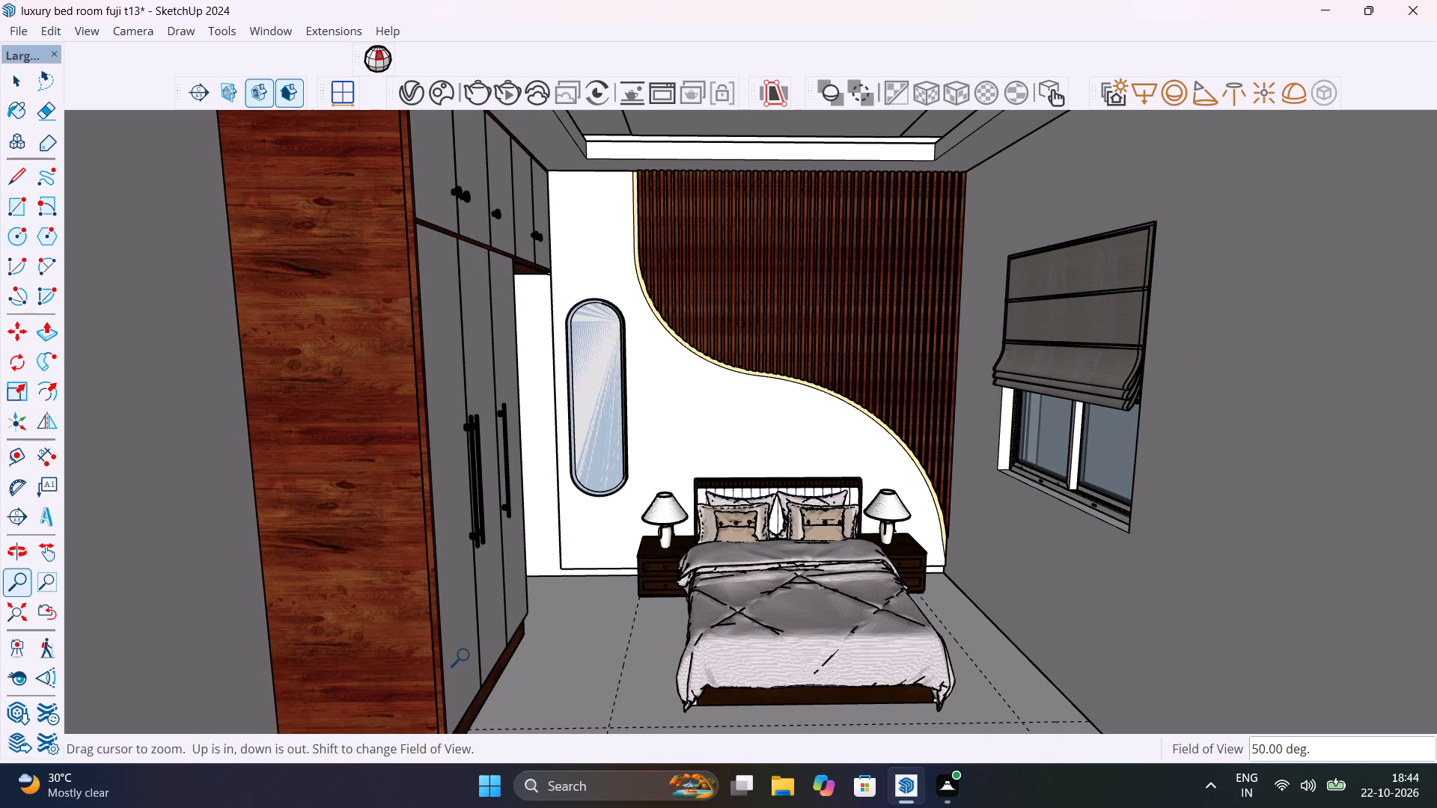
type("65")
key("Return")
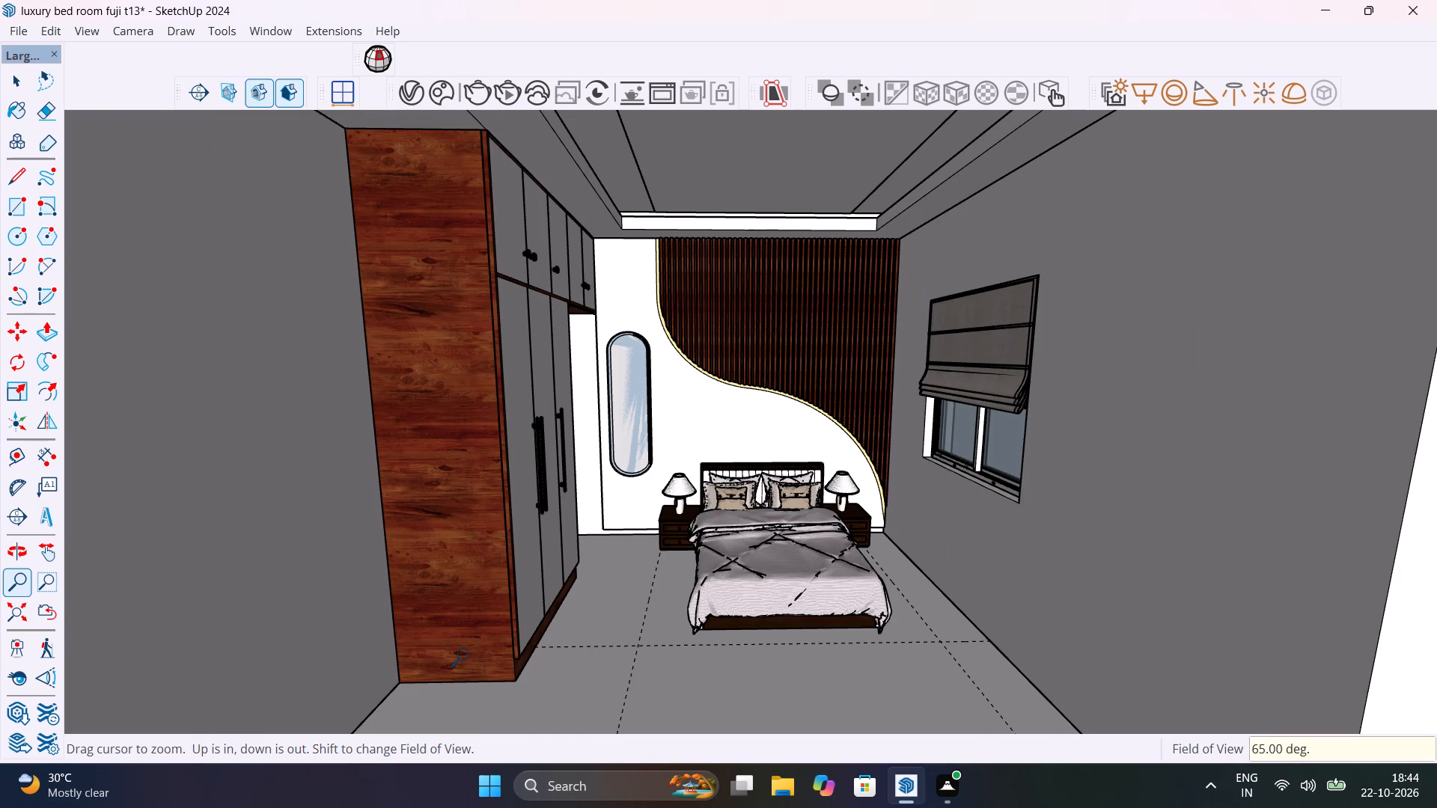
type("55")
key("Return")
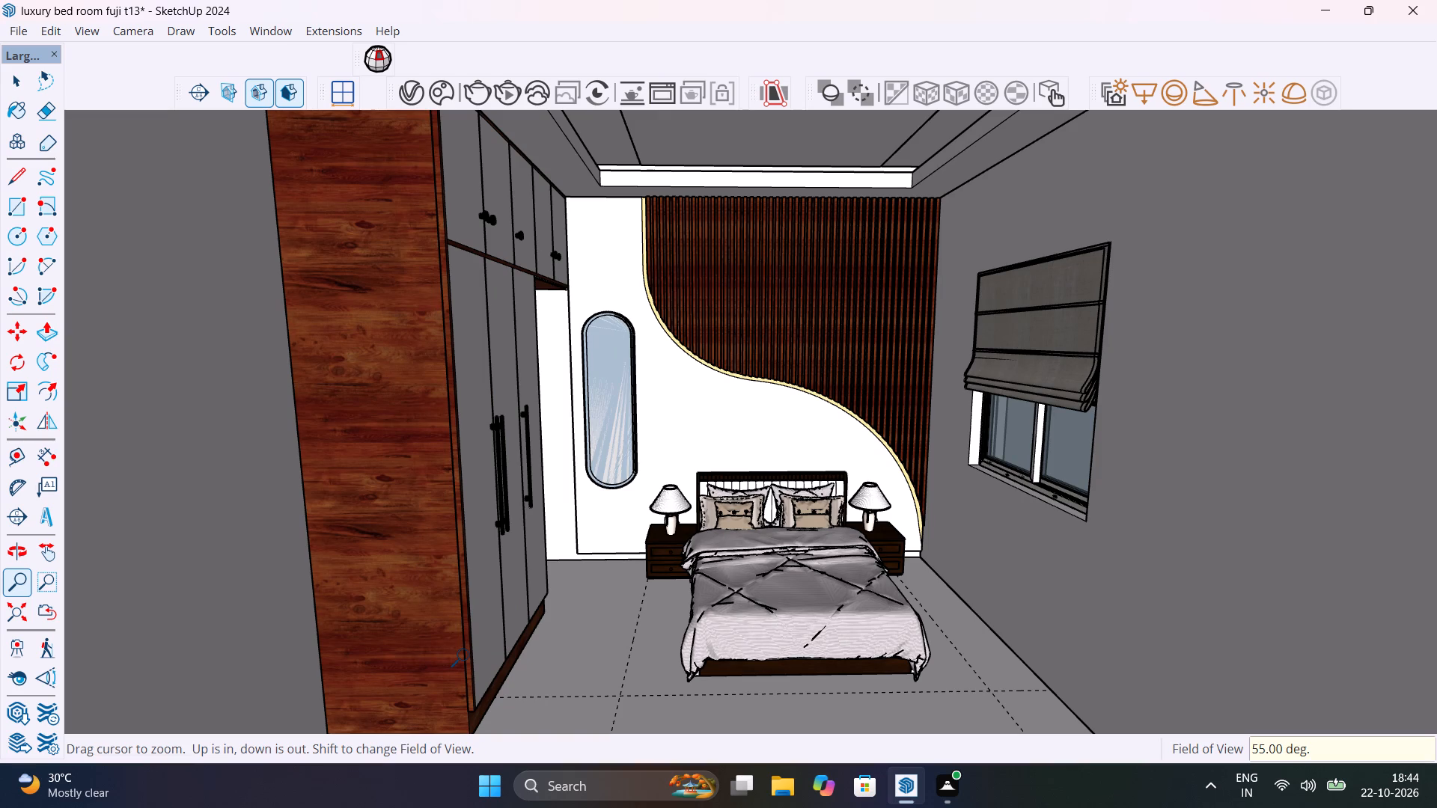
type("45")
key("Return")
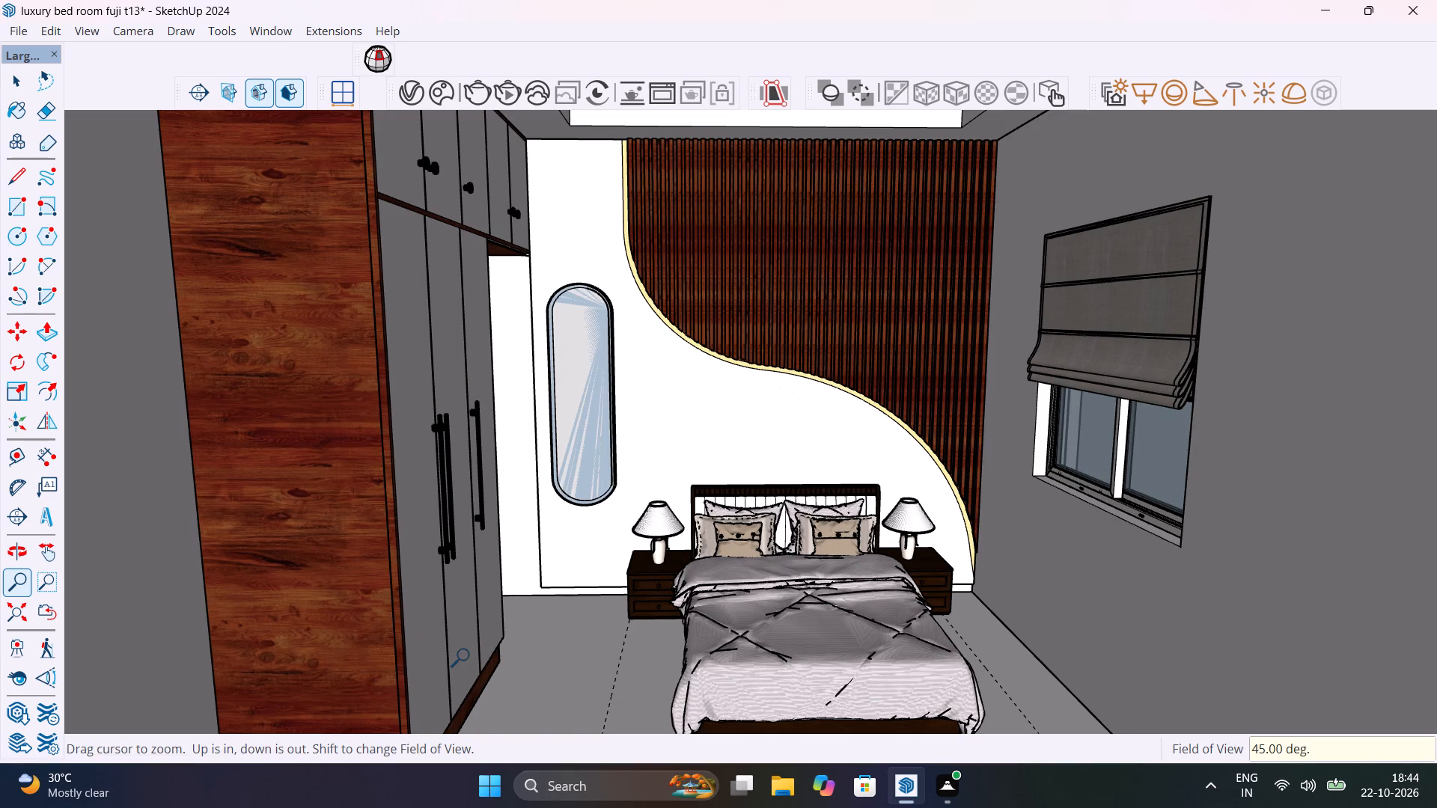
type("55")
key("Return")
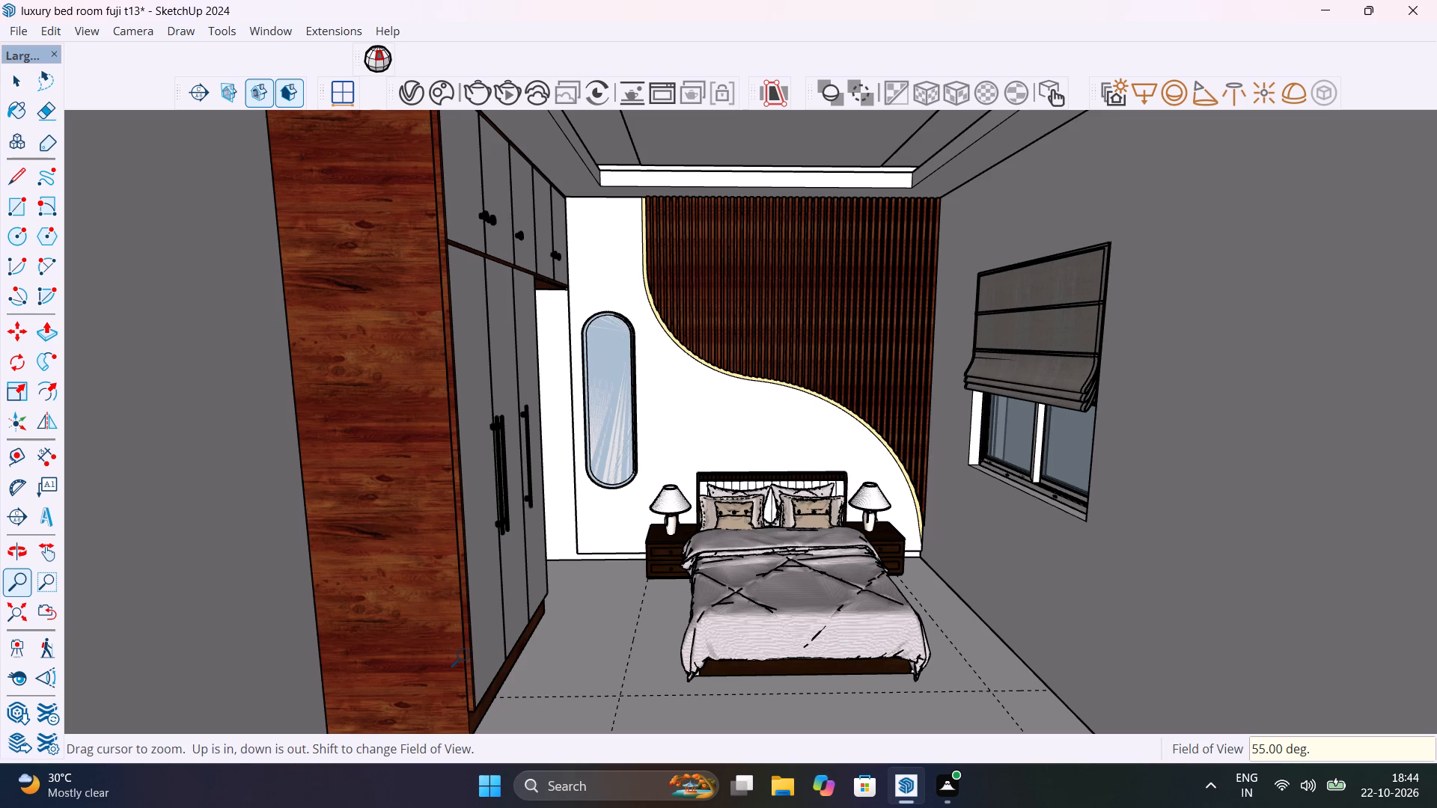
Frame an angled view of the wardrobe, bed wall and window, and save it as an updated new scene.
middle_click_drag(518, 693, 469, 673)
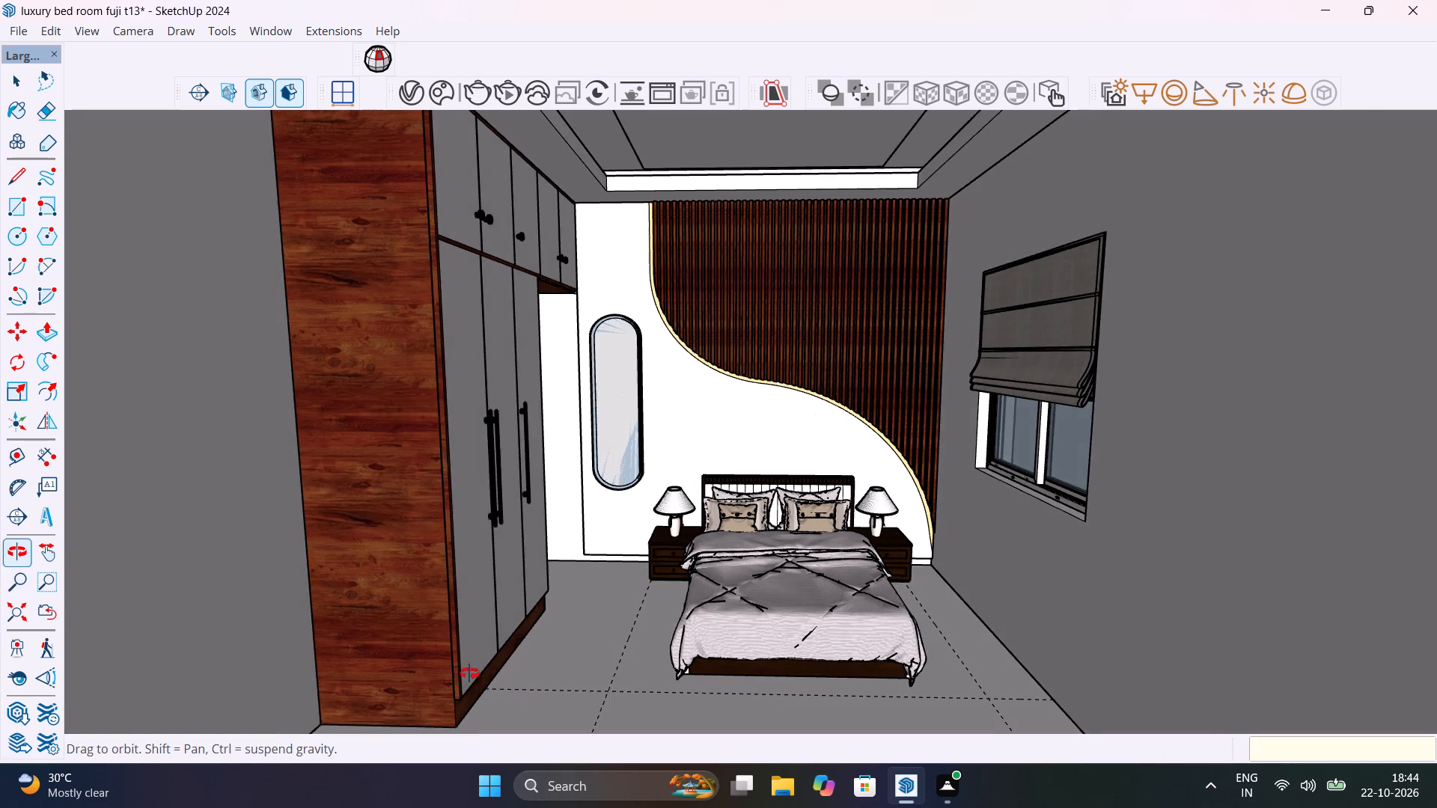
middle_click_drag(469, 673, 427, 683)
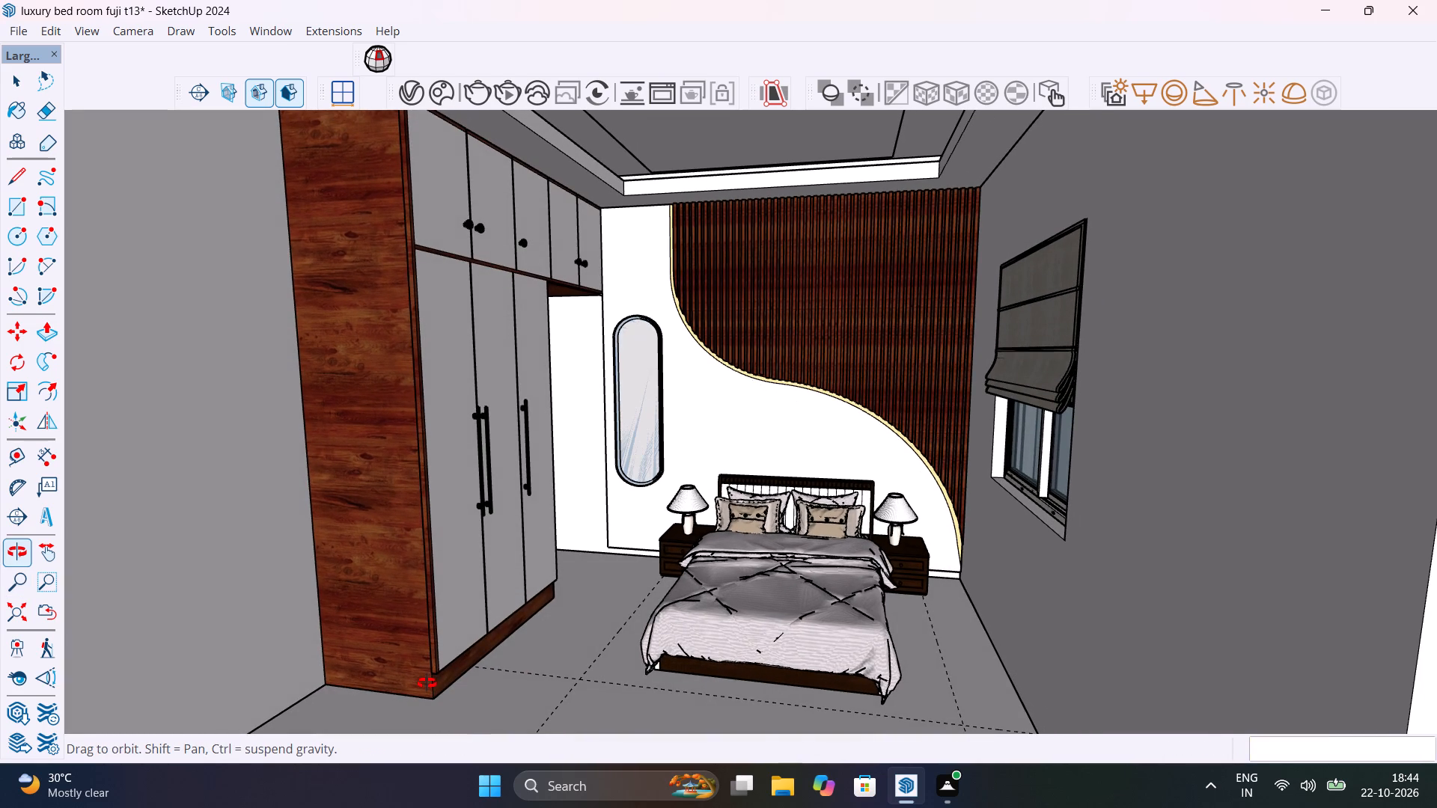
middle_click_drag(427, 683, 443, 696)
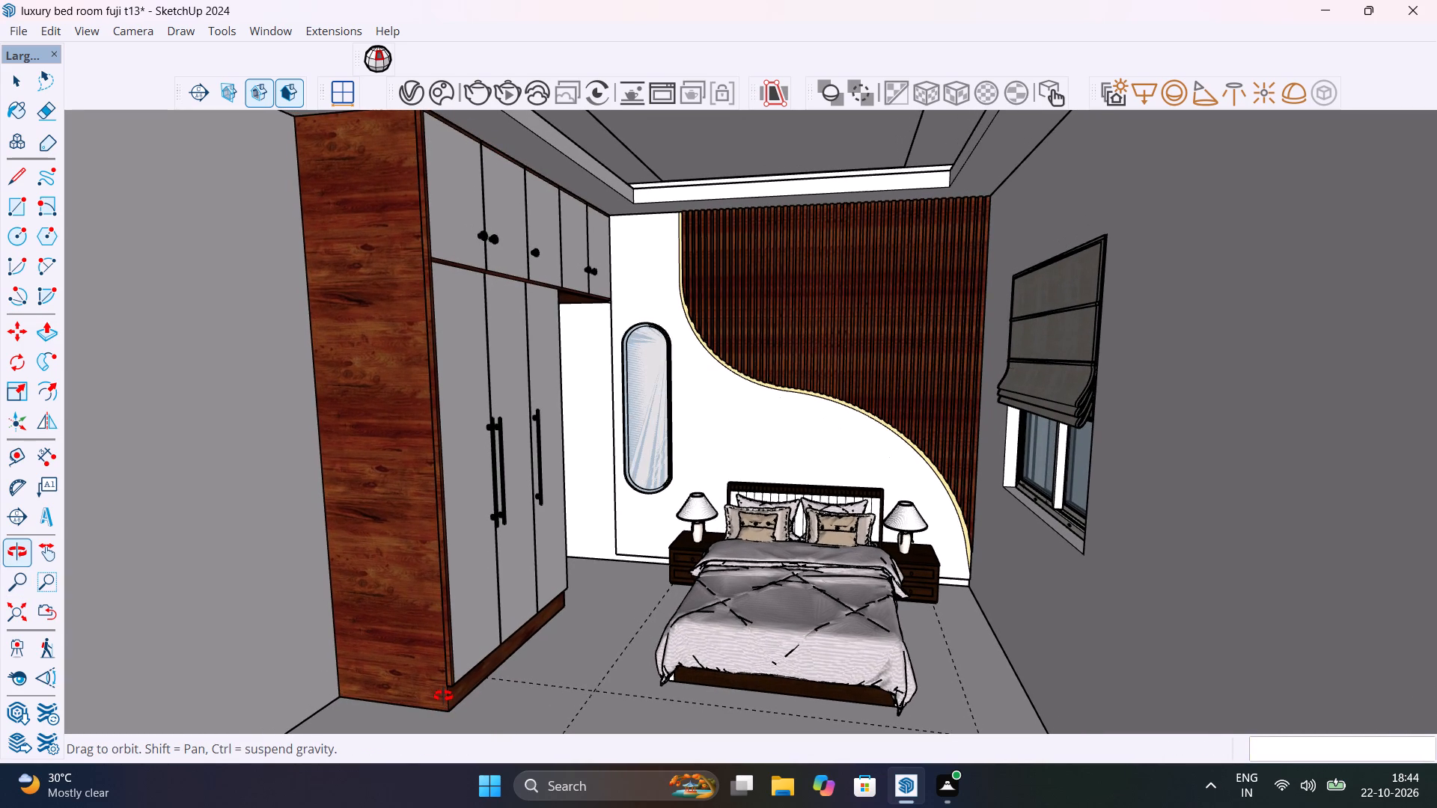
middle_click_drag(443, 696, 444, 704)
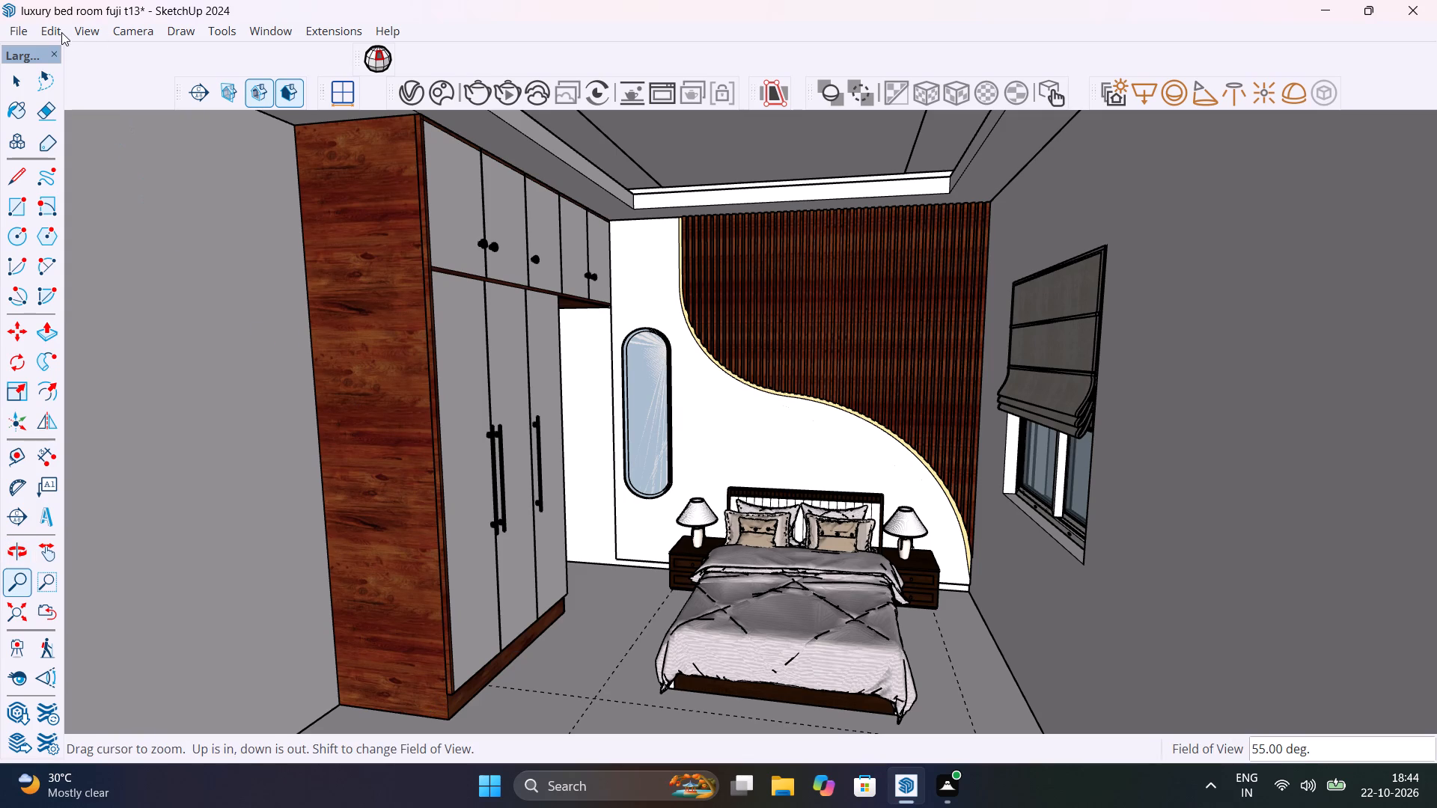
left_click(82, 31)
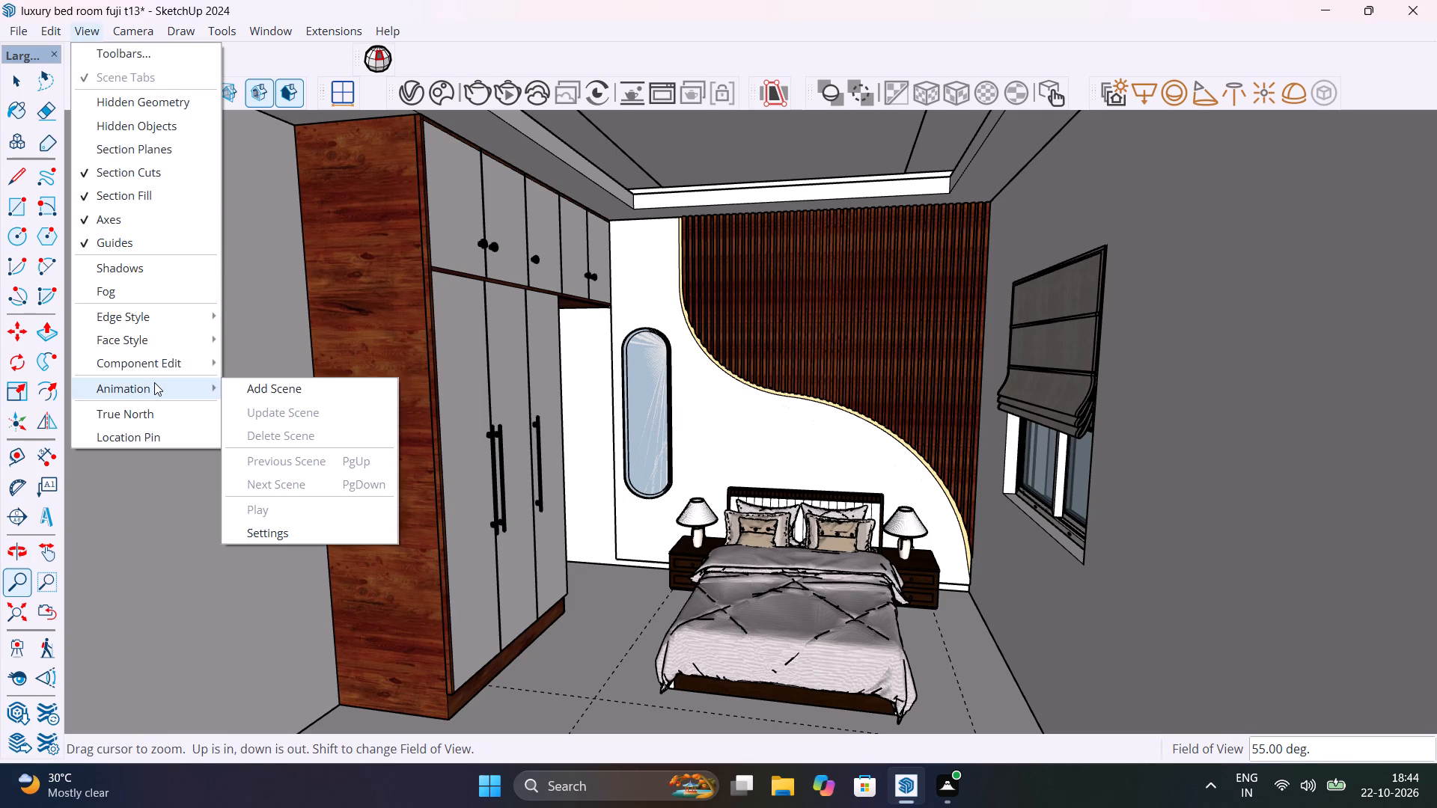
left_click(154, 382)
left_click(281, 393)
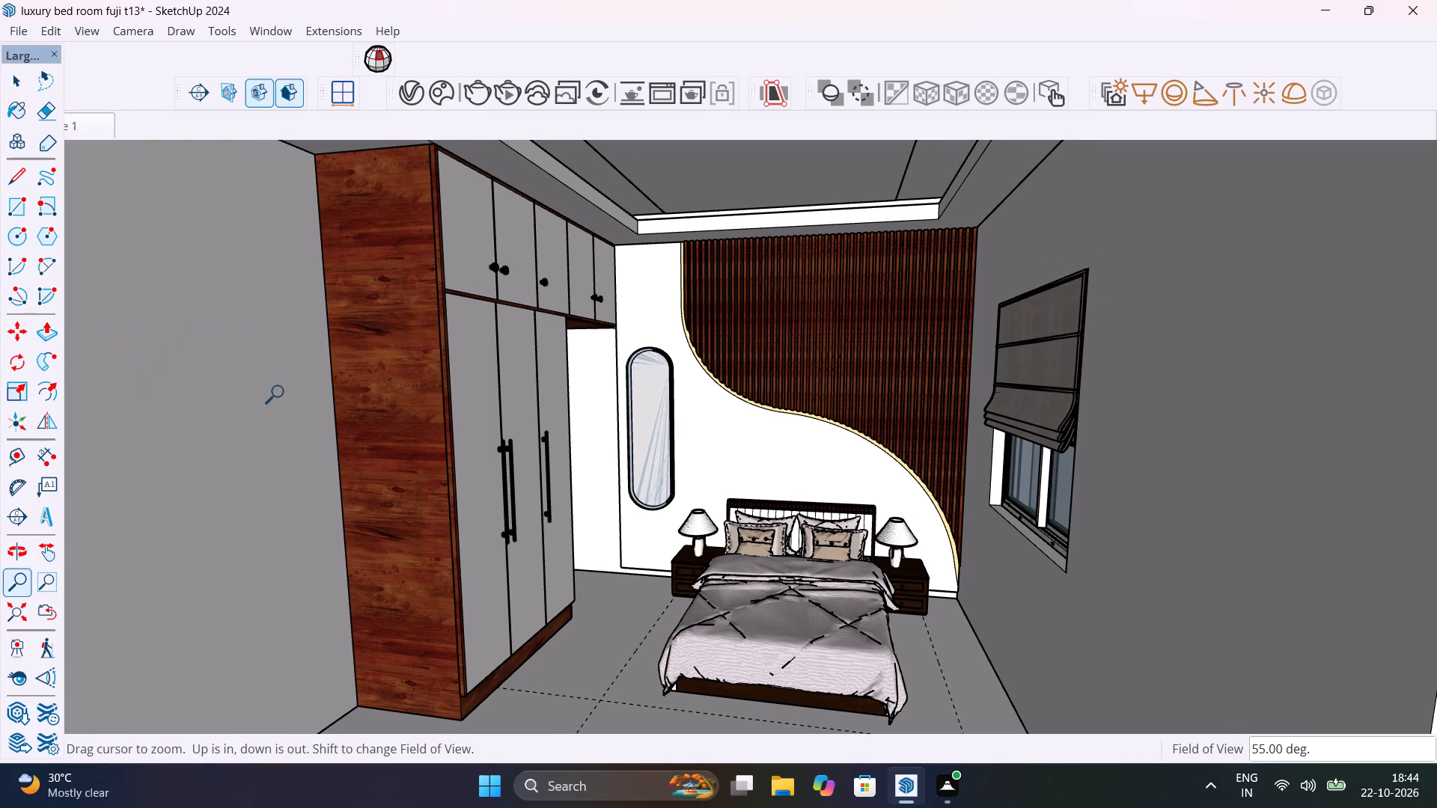
right_click(102, 134)
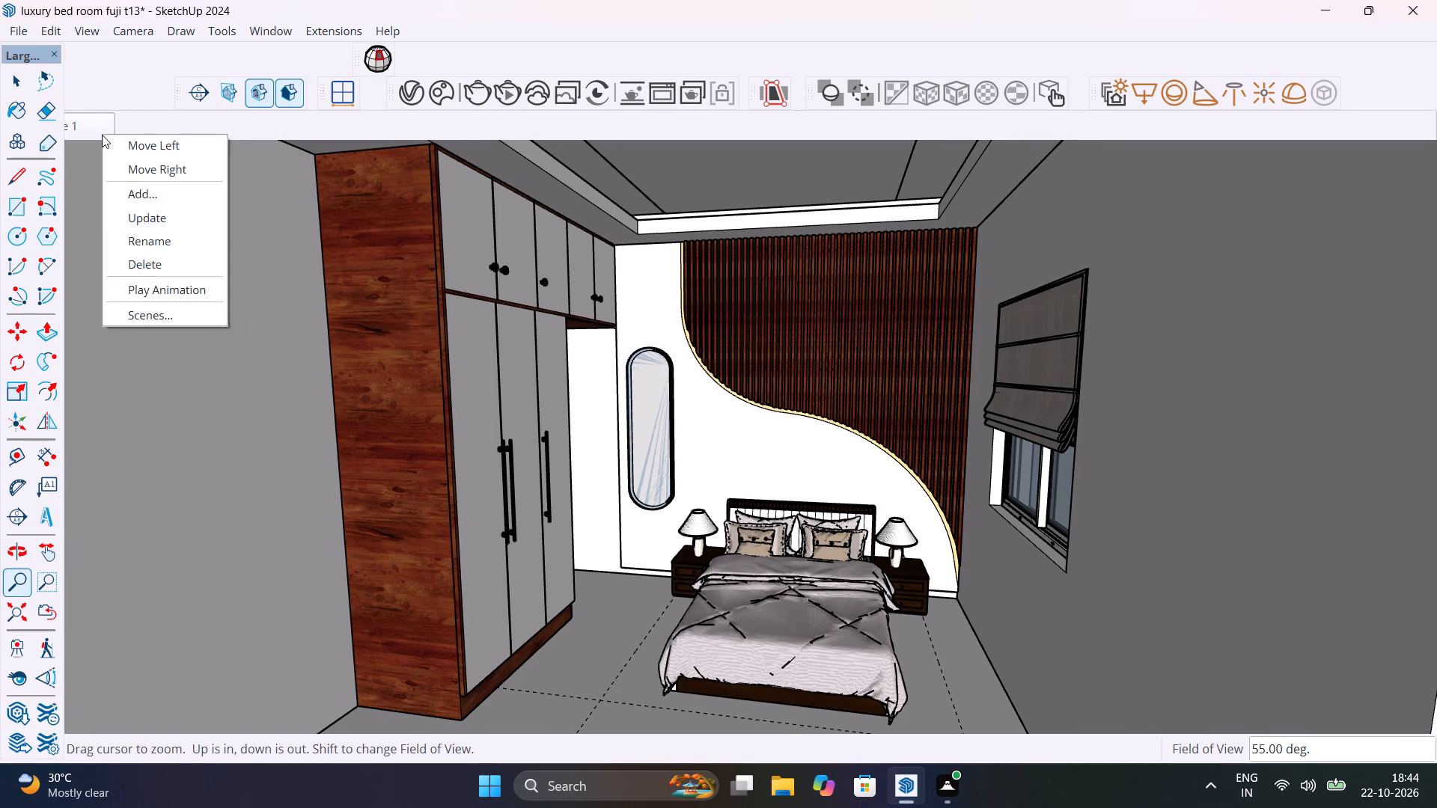
left_click(147, 211)
Zoom out of the room and recall the saved scene to check its framing.
scroll(147, 212, "down", 12)
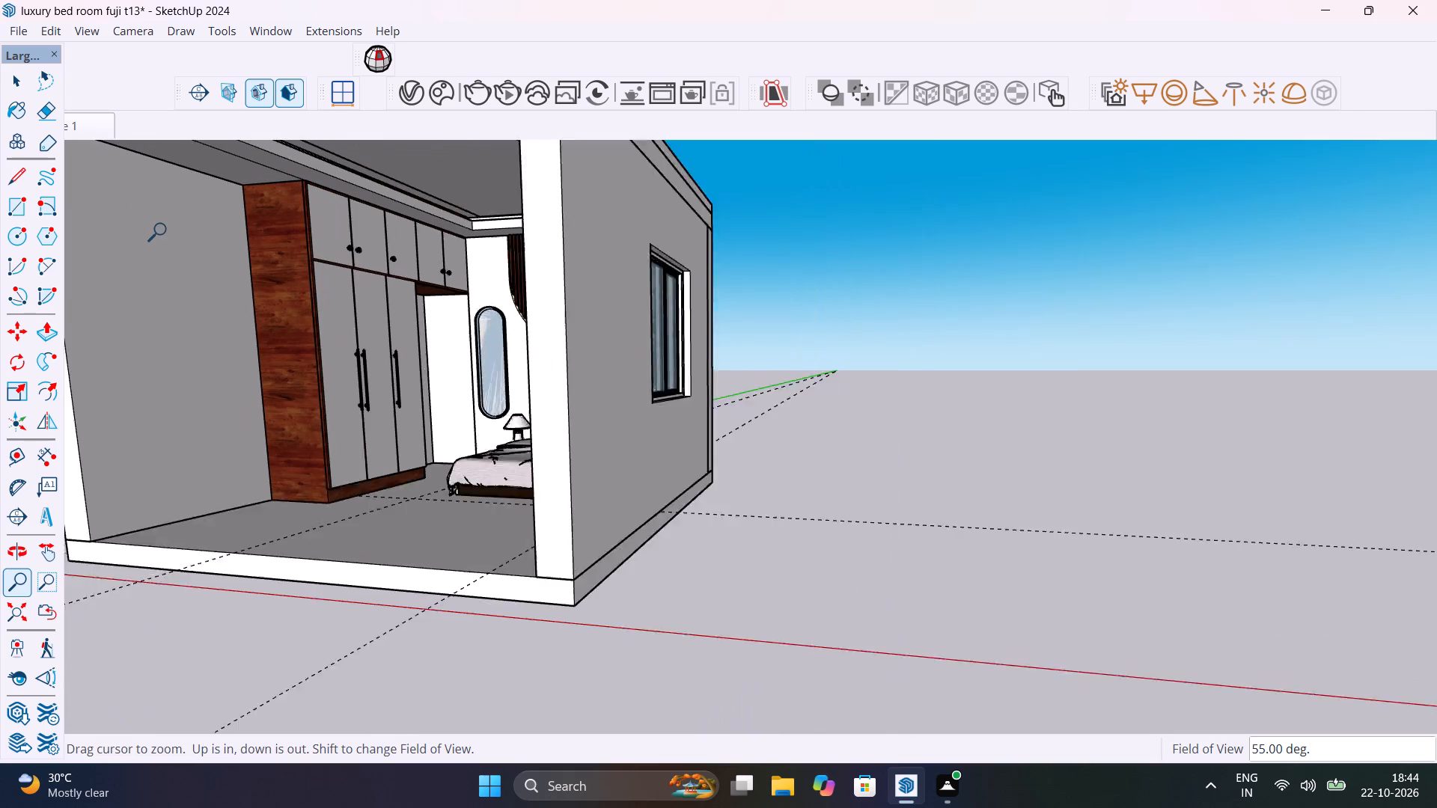
scroll(164, 230, "down", 2)
left_click(92, 123)
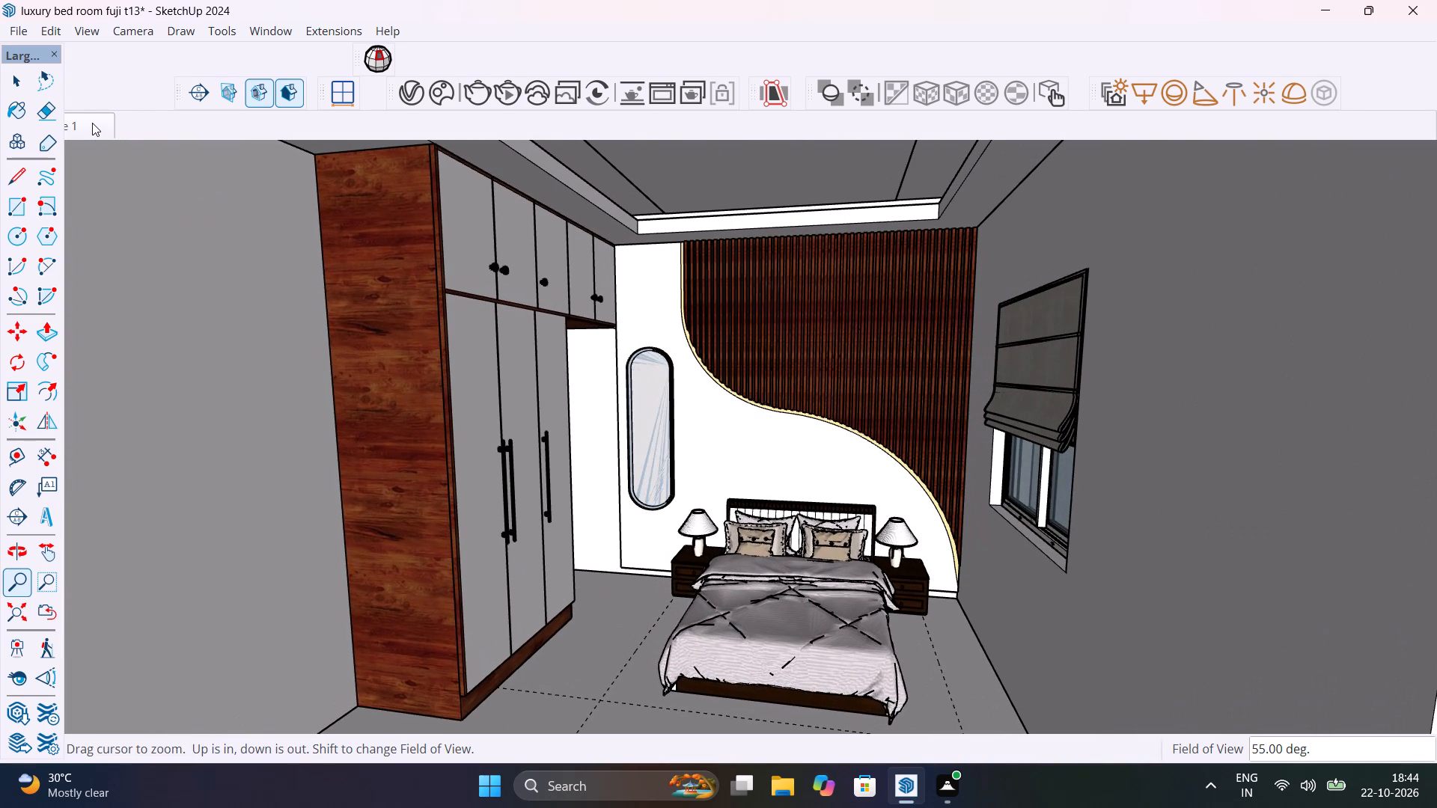
Dock the floating large tool set along the modelling area's edge so it no longer covers the scene tab.
left_click_drag(37, 48, 24, 199)
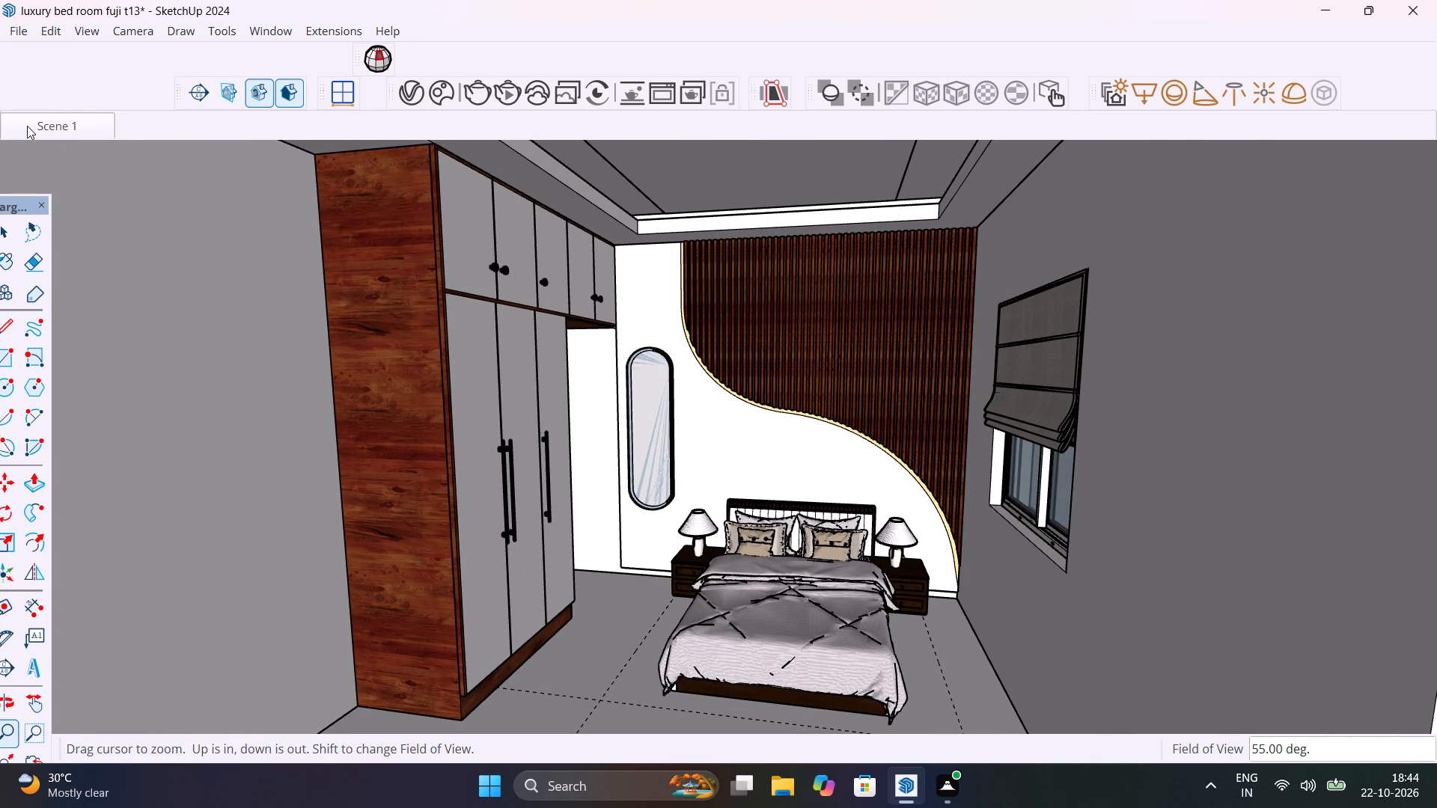
left_click_drag(27, 125, 48, 128)
left_click_drag(10, 127, 59, 128)
left_click_drag(23, 202, 43, 135)
left_click(40, 115)
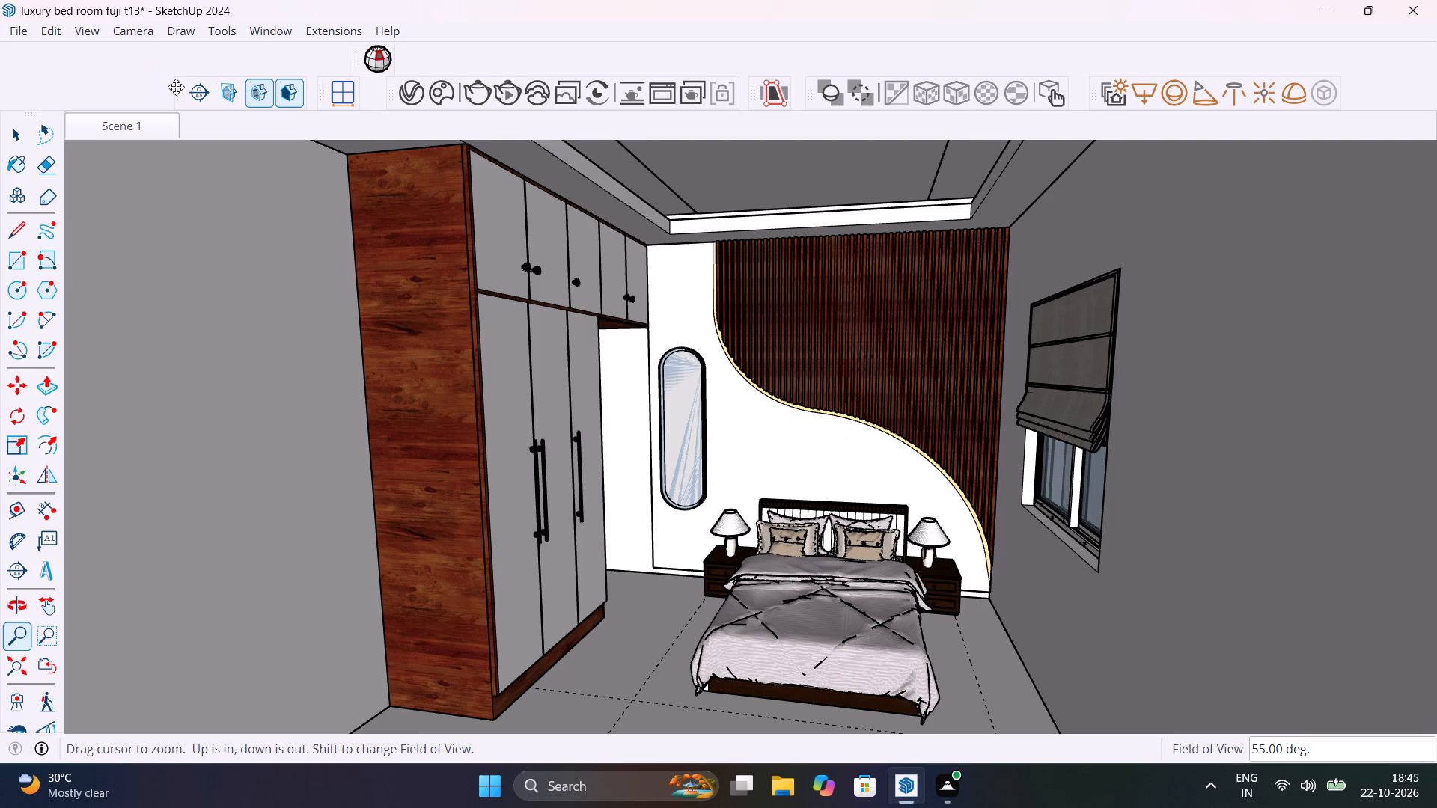
Arrange the section, V-Ray rendering, V-Ray utility and V-Ray light tool sets in a single row above the model.
left_click_drag(176, 86, 16, 52)
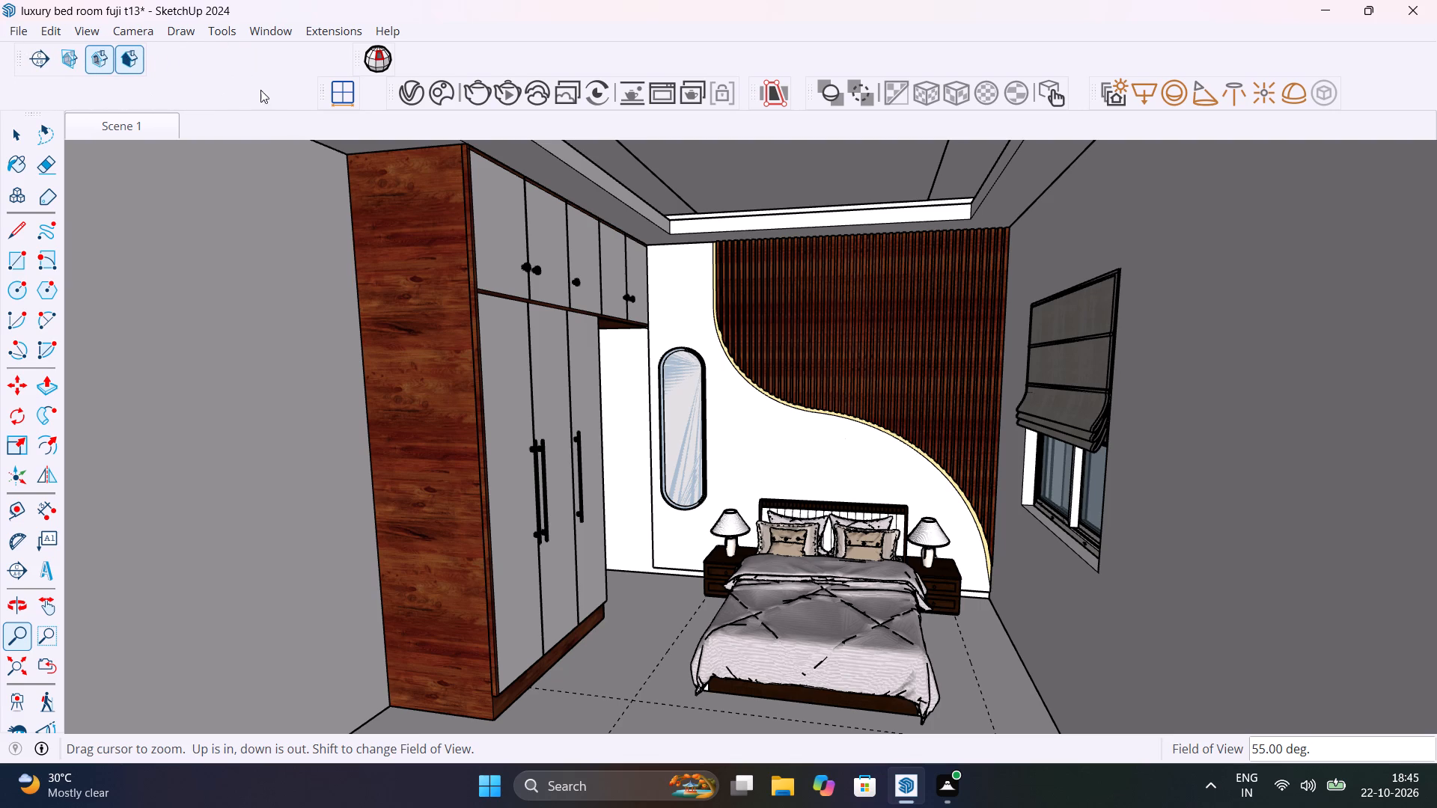
left_click_drag(320, 93, 162, 47)
left_click_drag(358, 59, 197, 49)
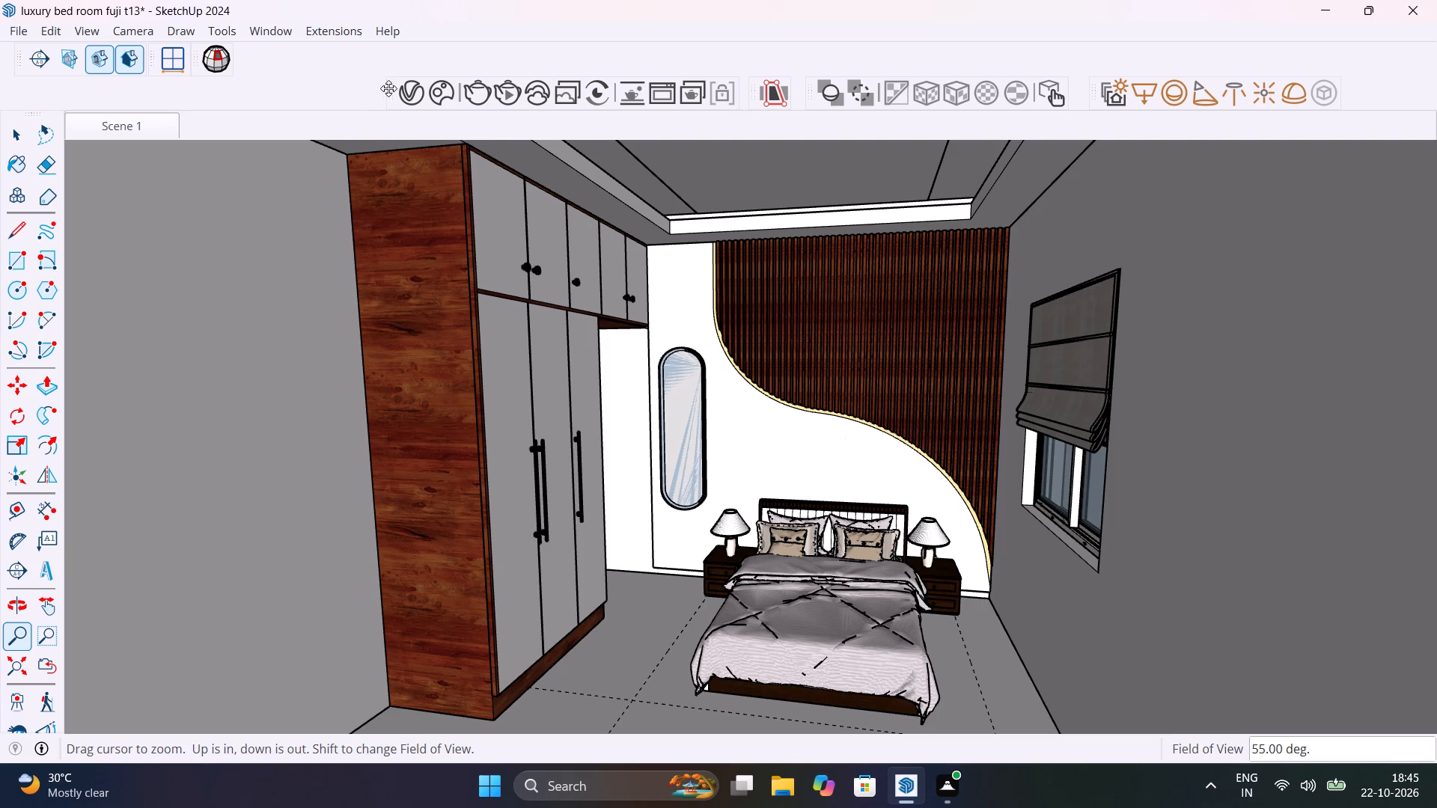
left_click_drag(388, 88, 379, 53)
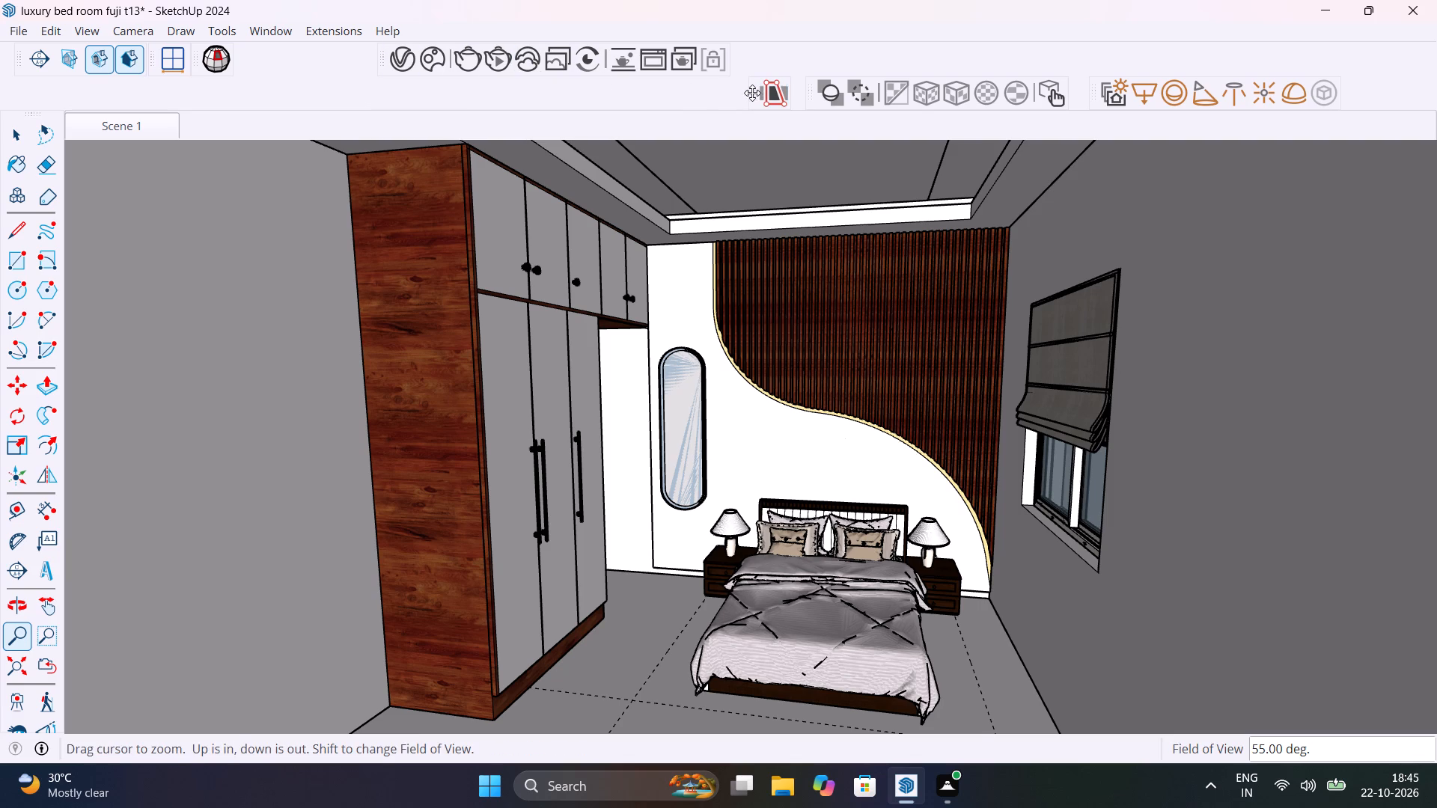
left_click_drag(752, 91, 263, 49)
left_click_drag(263, 49, 246, 48)
left_click_drag(810, 92, 734, 54)
left_click_drag(1091, 94, 1000, 58)
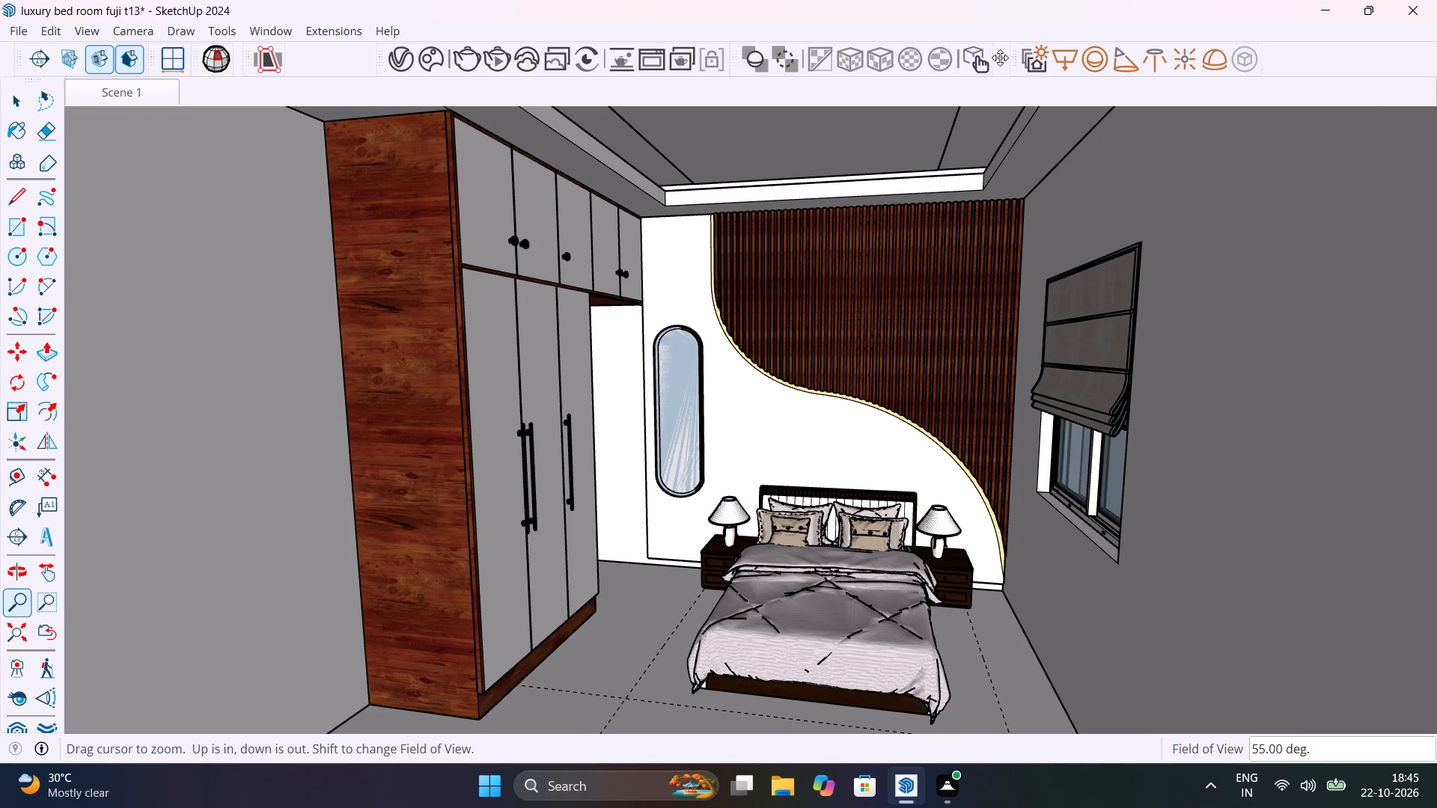
left_click_drag(1000, 58, 992, 57)
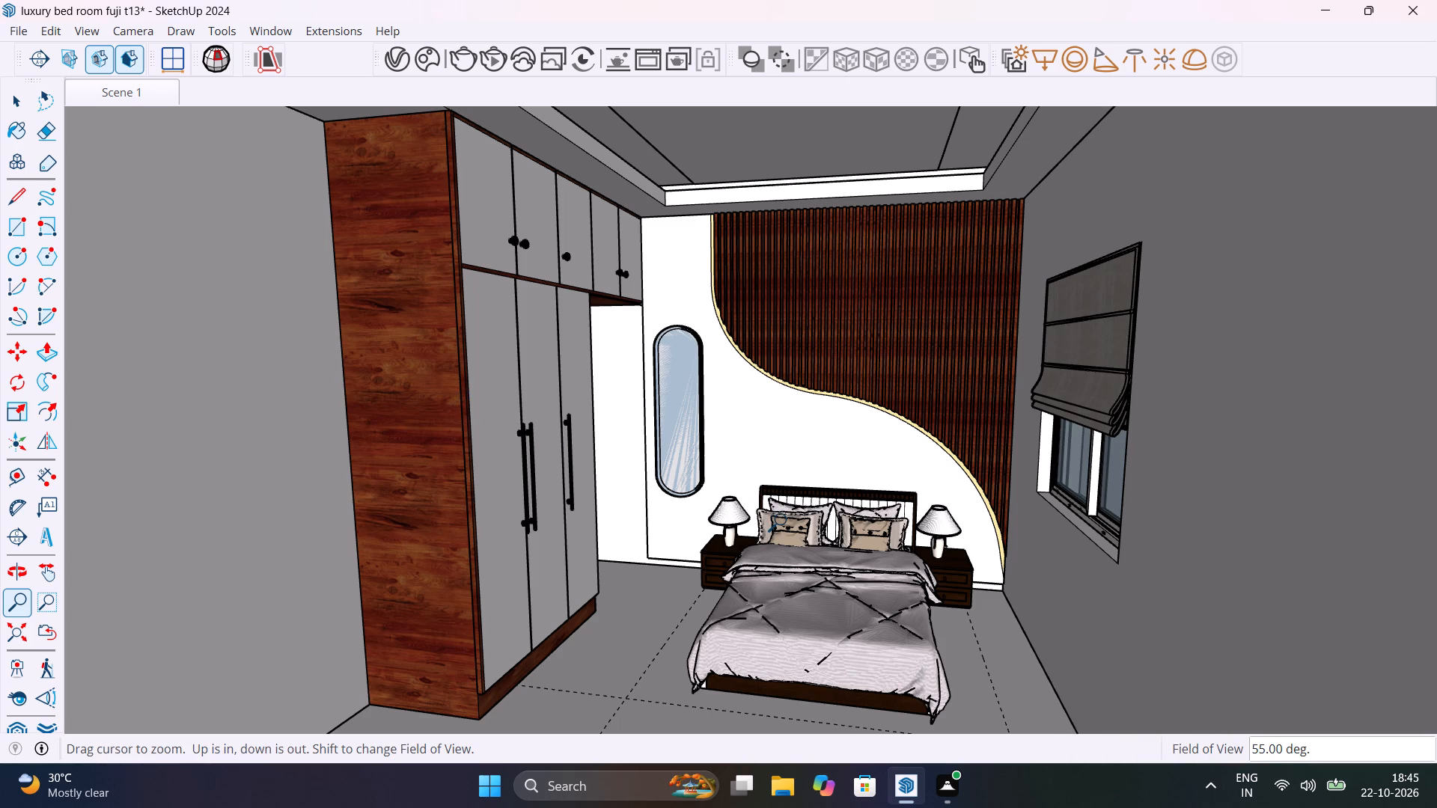
Zoom out from the bed-wall view and recall Scene 1 to check the saved camera.
scroll(819, 538, "down", 2)
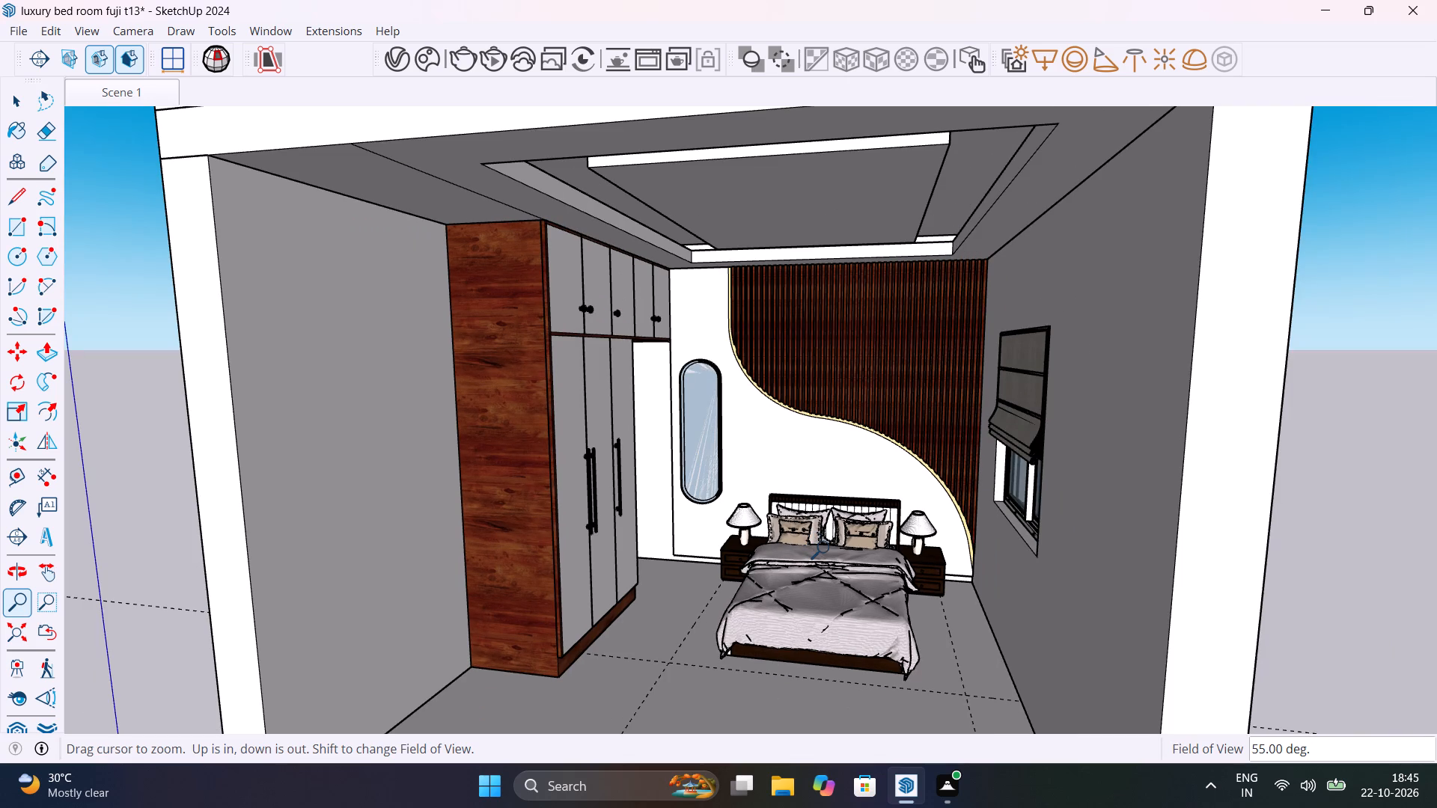
left_click(138, 100)
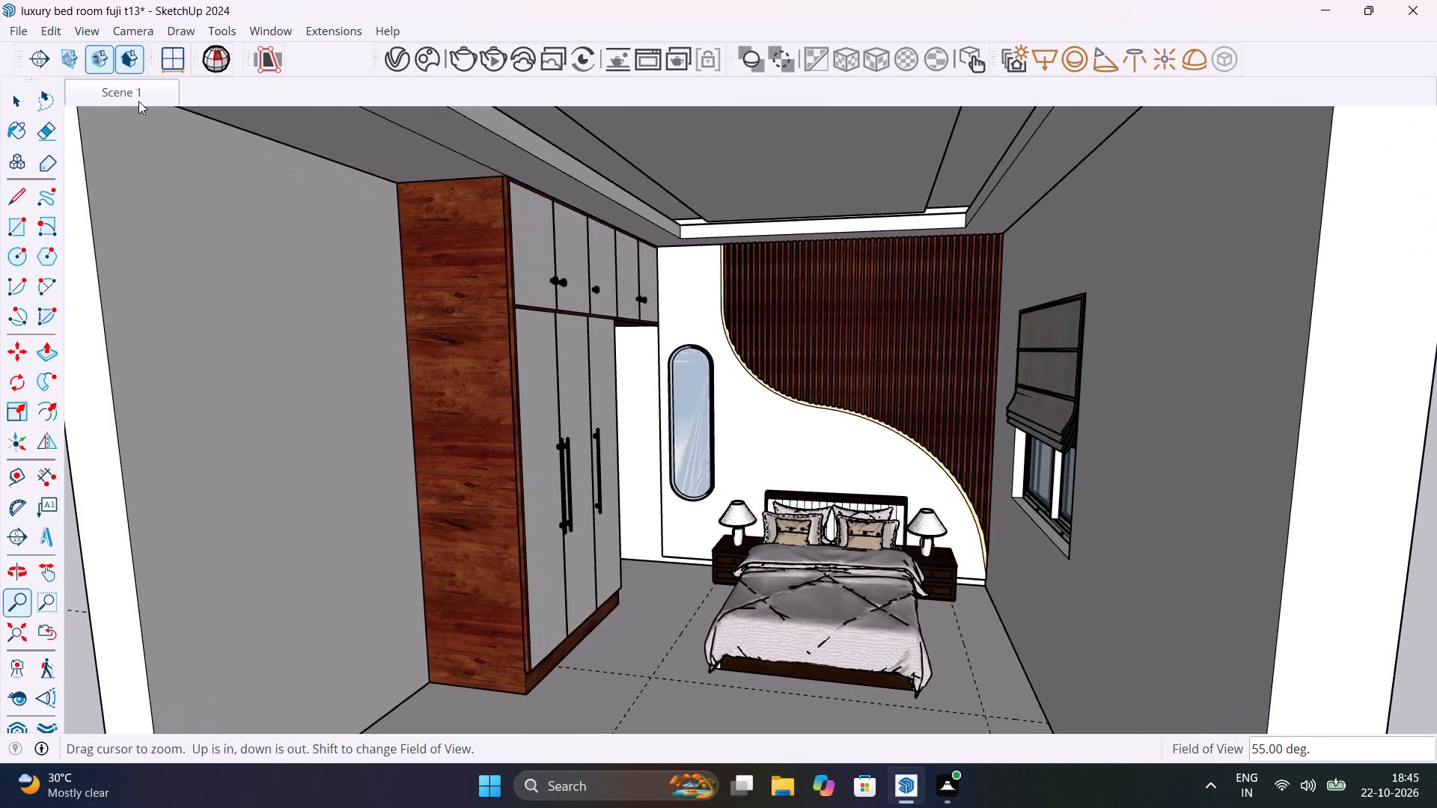
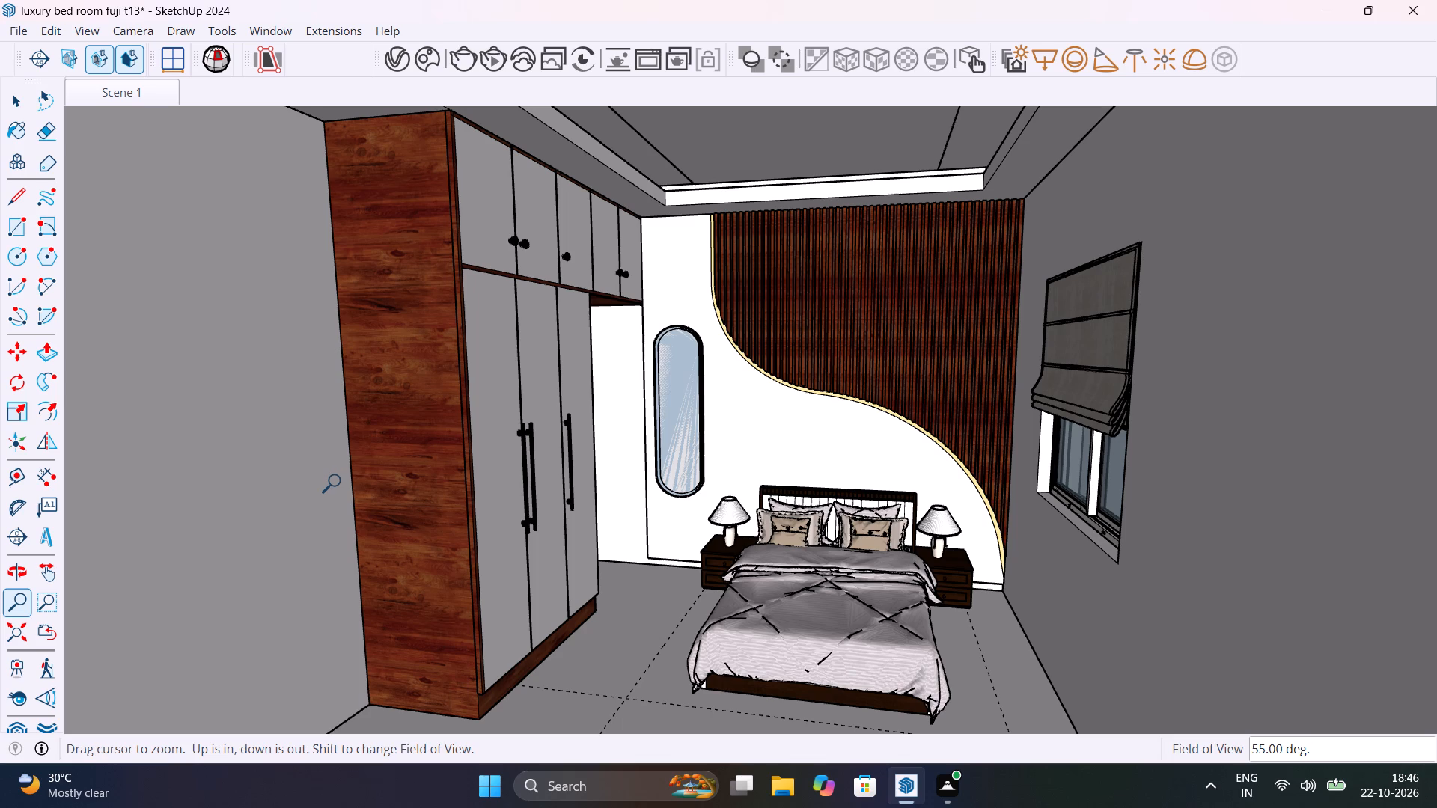
Examine the false ceiling's recessed tray and its borders from below, looking toward the bed wall.
scroll(525, 553, "down", 1)
middle_click_drag(414, 598, 406, 616, "shift")
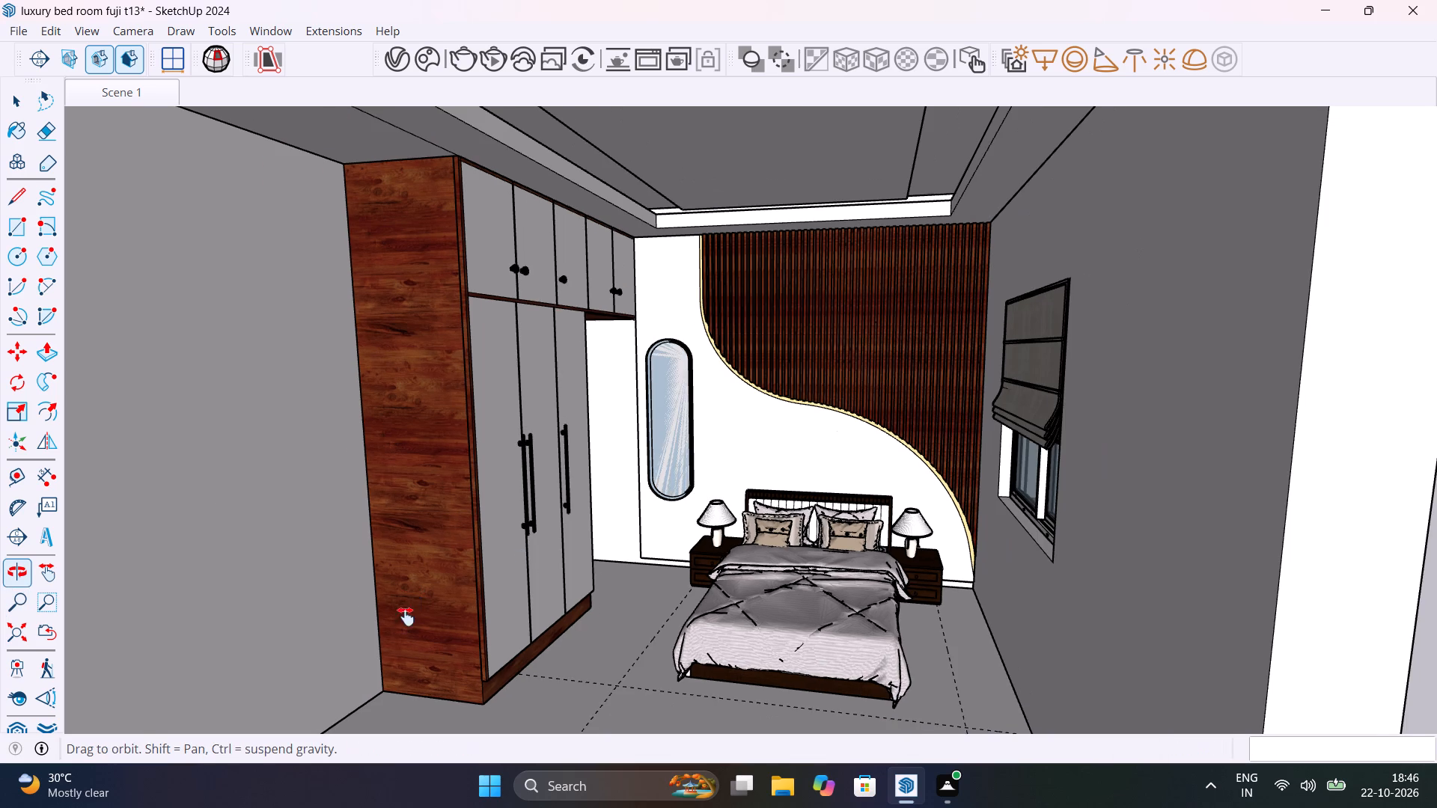
middle_click_drag(406, 616, 424, 595, "shift")
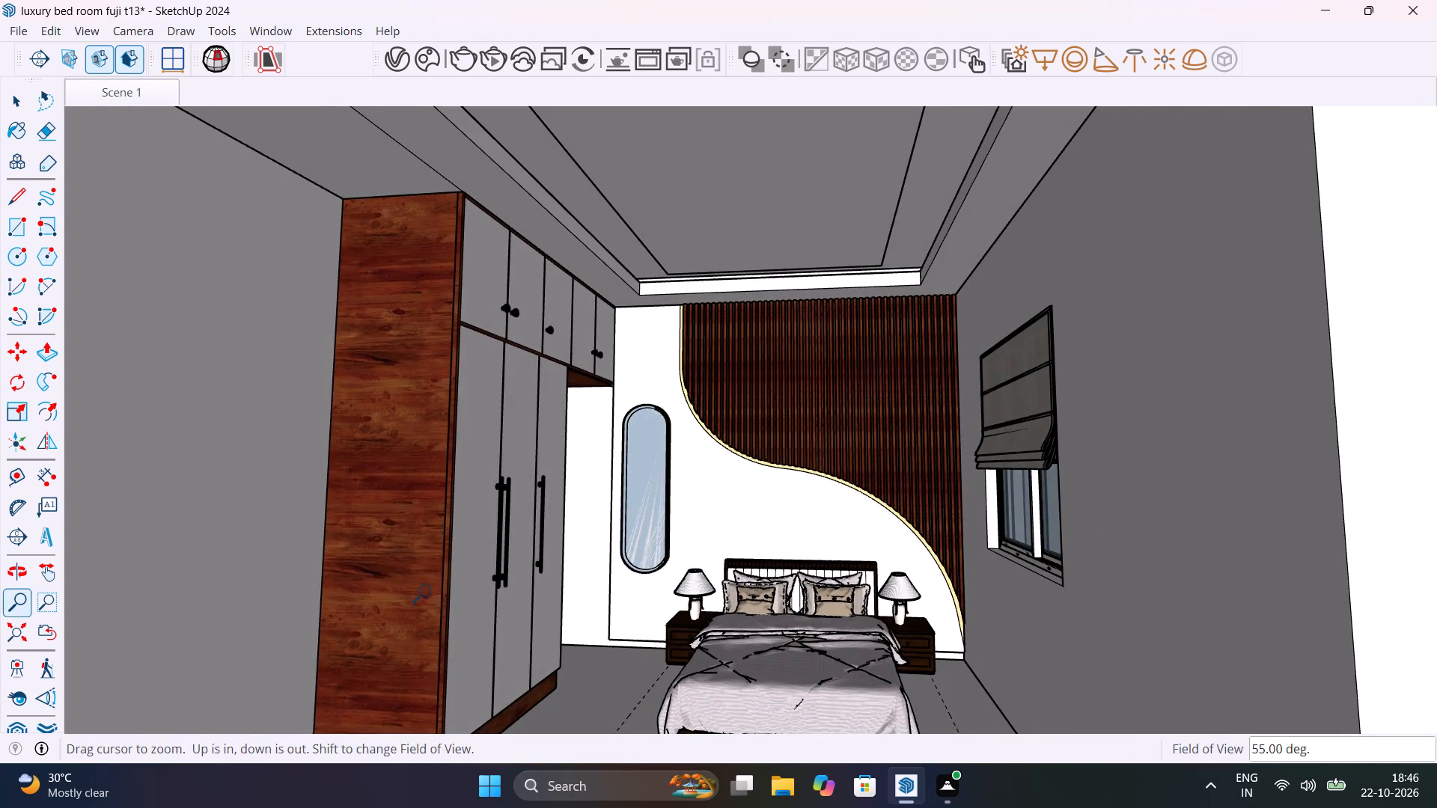
middle_click_drag(429, 591, 399, 676, "shift")
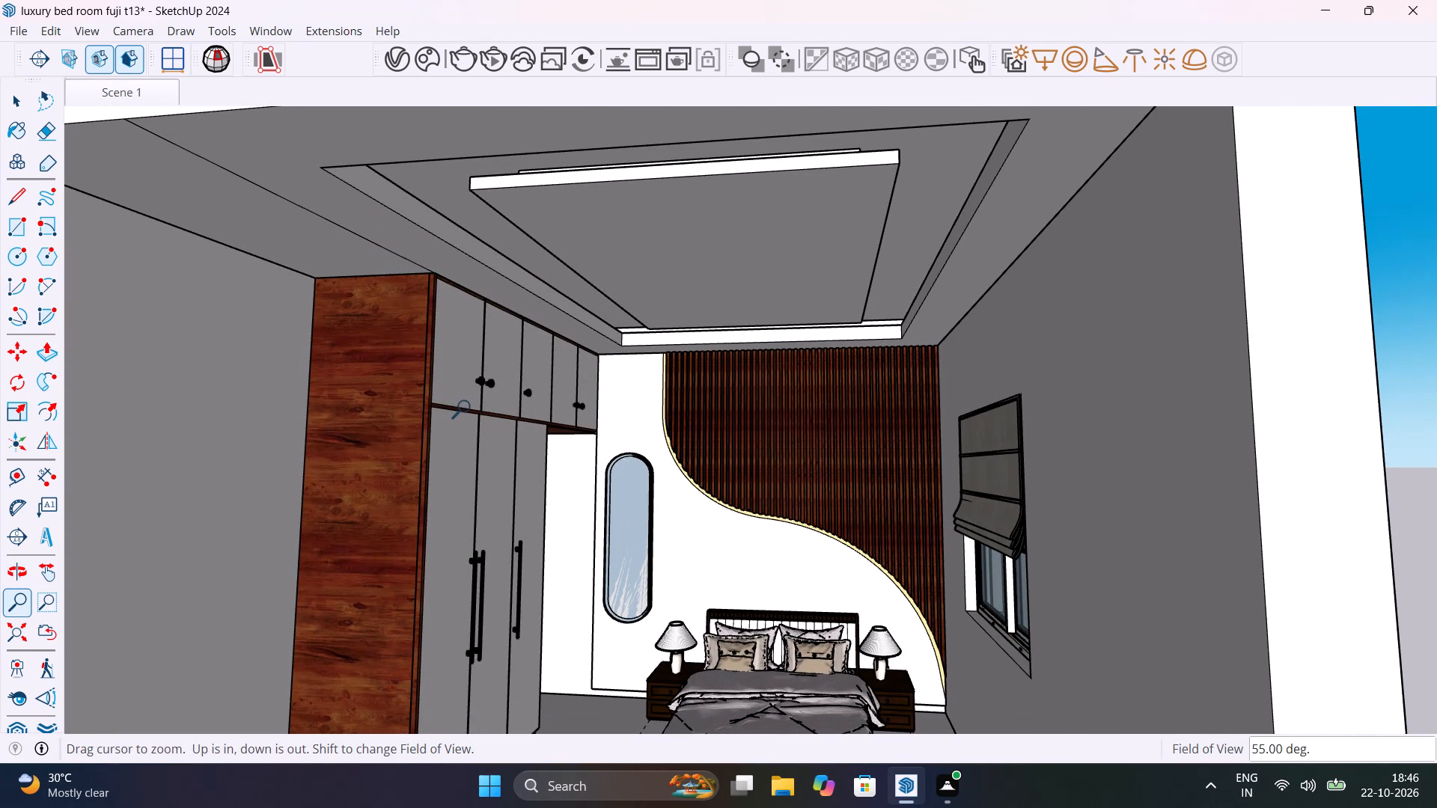
middle_click_drag(730, 519, 811, 352)
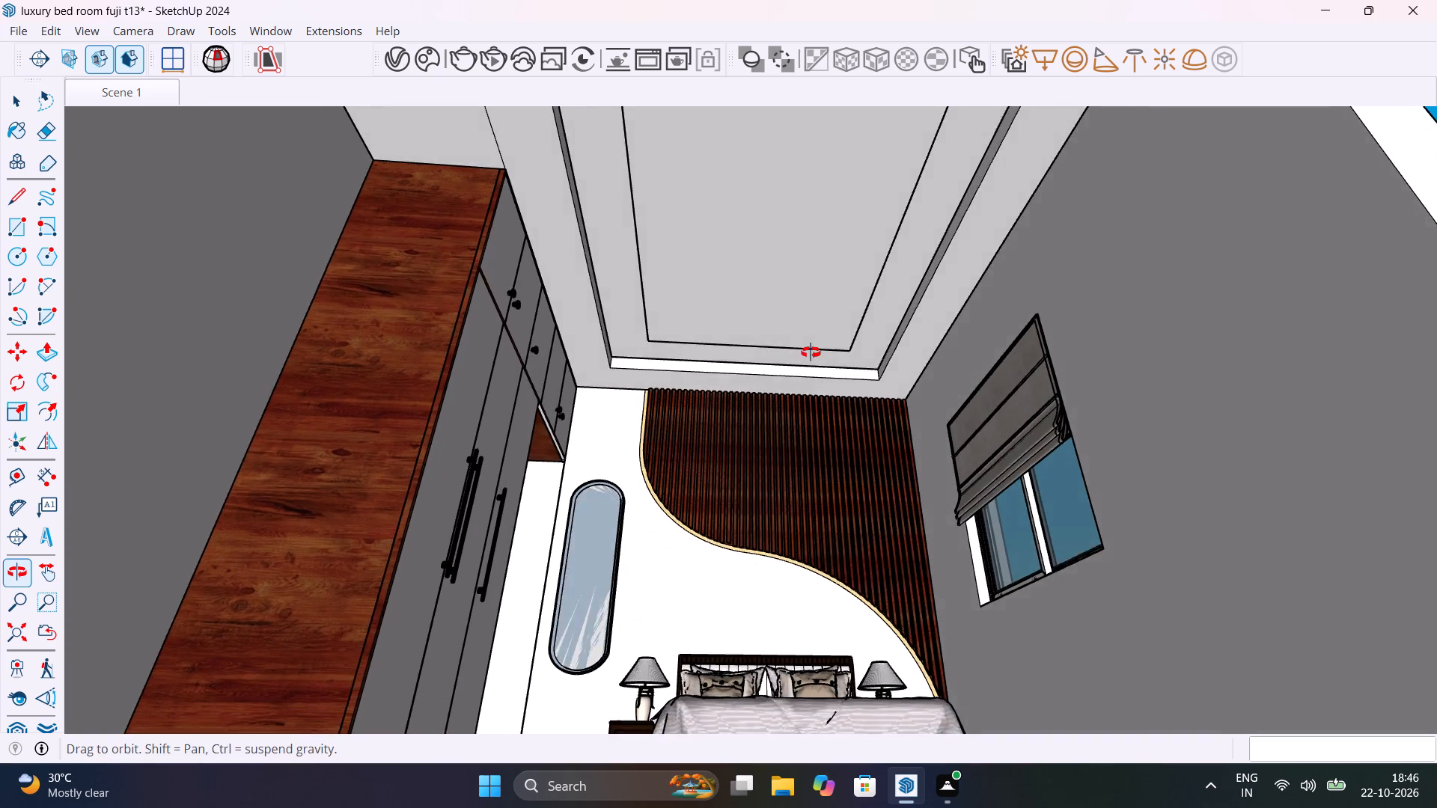
middle_click_drag(811, 352, 820, 468)
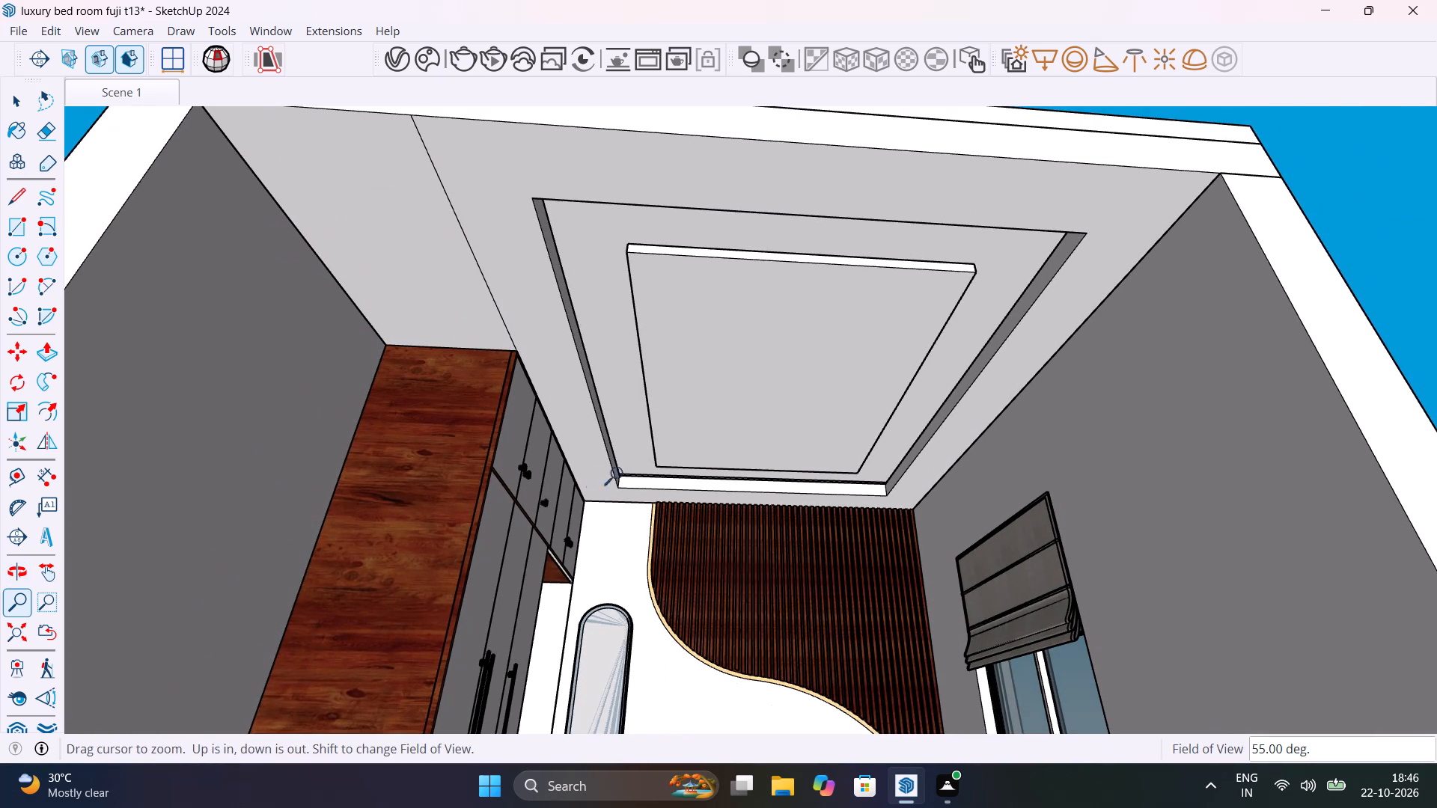
scroll(573, 486, "up", 3)
middle_click_drag(689, 530, 629, 513, "shift")
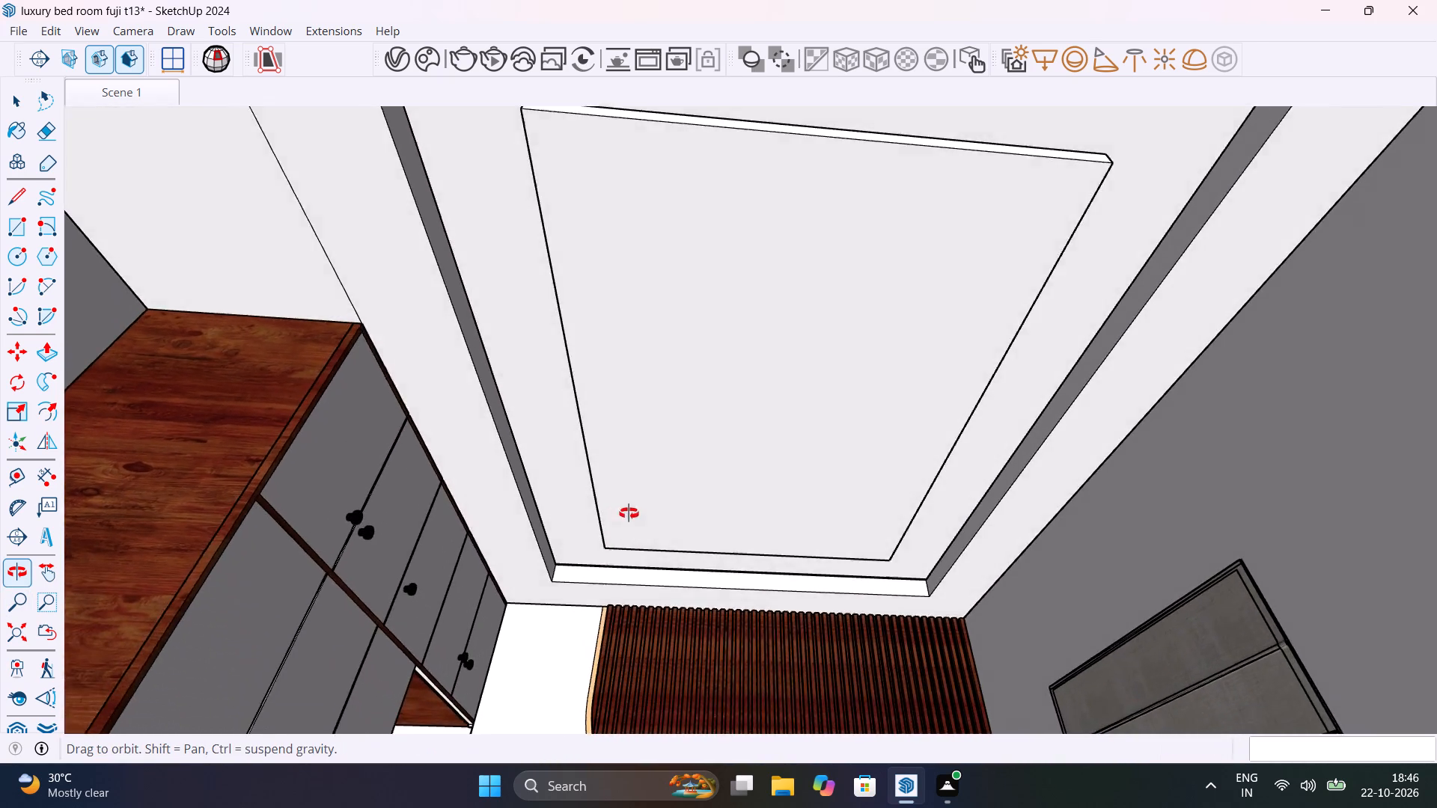
middle_click_drag(629, 513, 668, 582, "shift")
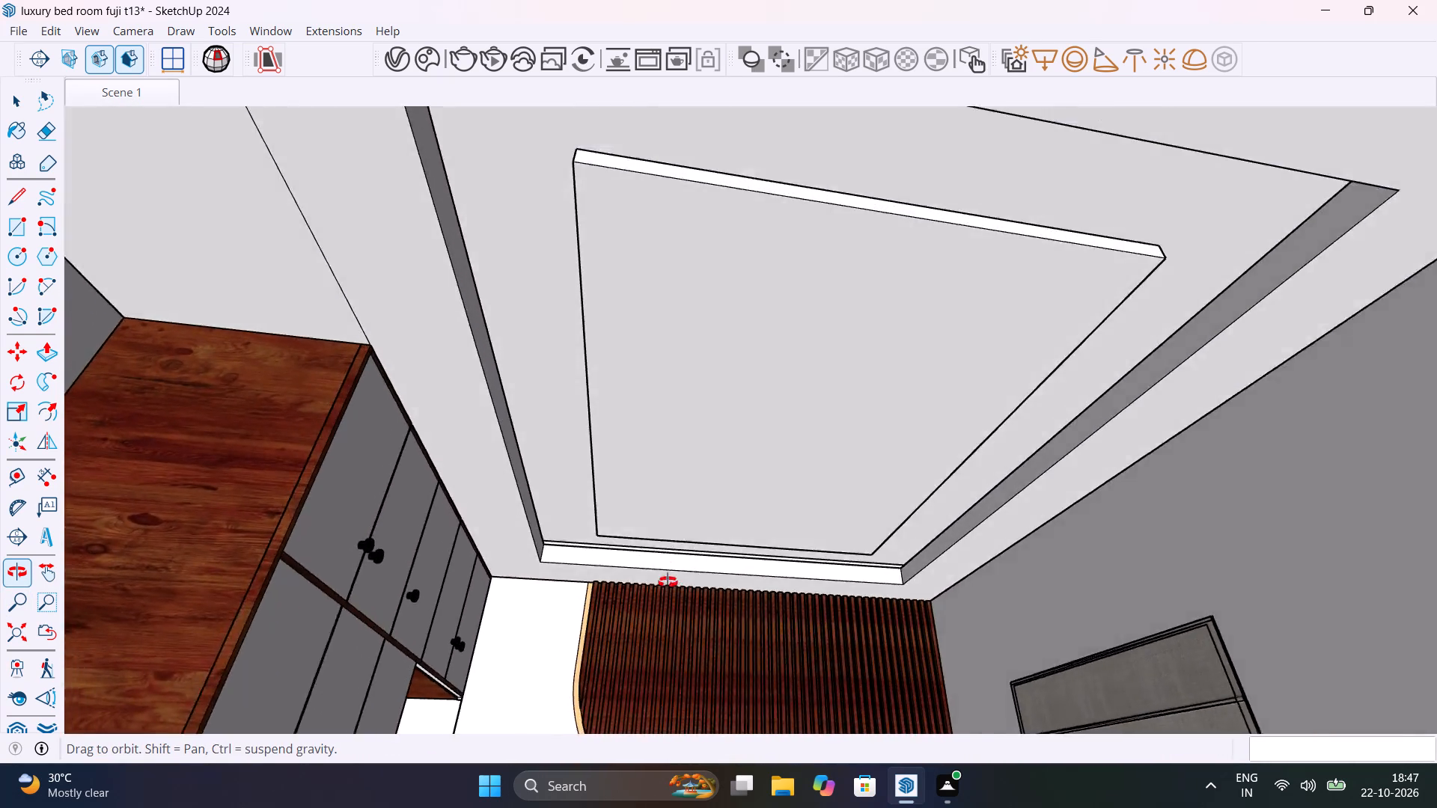
middle_click_drag(668, 582, 669, 638, "shift")
scroll(625, 551, "down", 3)
middle_click_drag(638, 542, 636, 477, "shift")
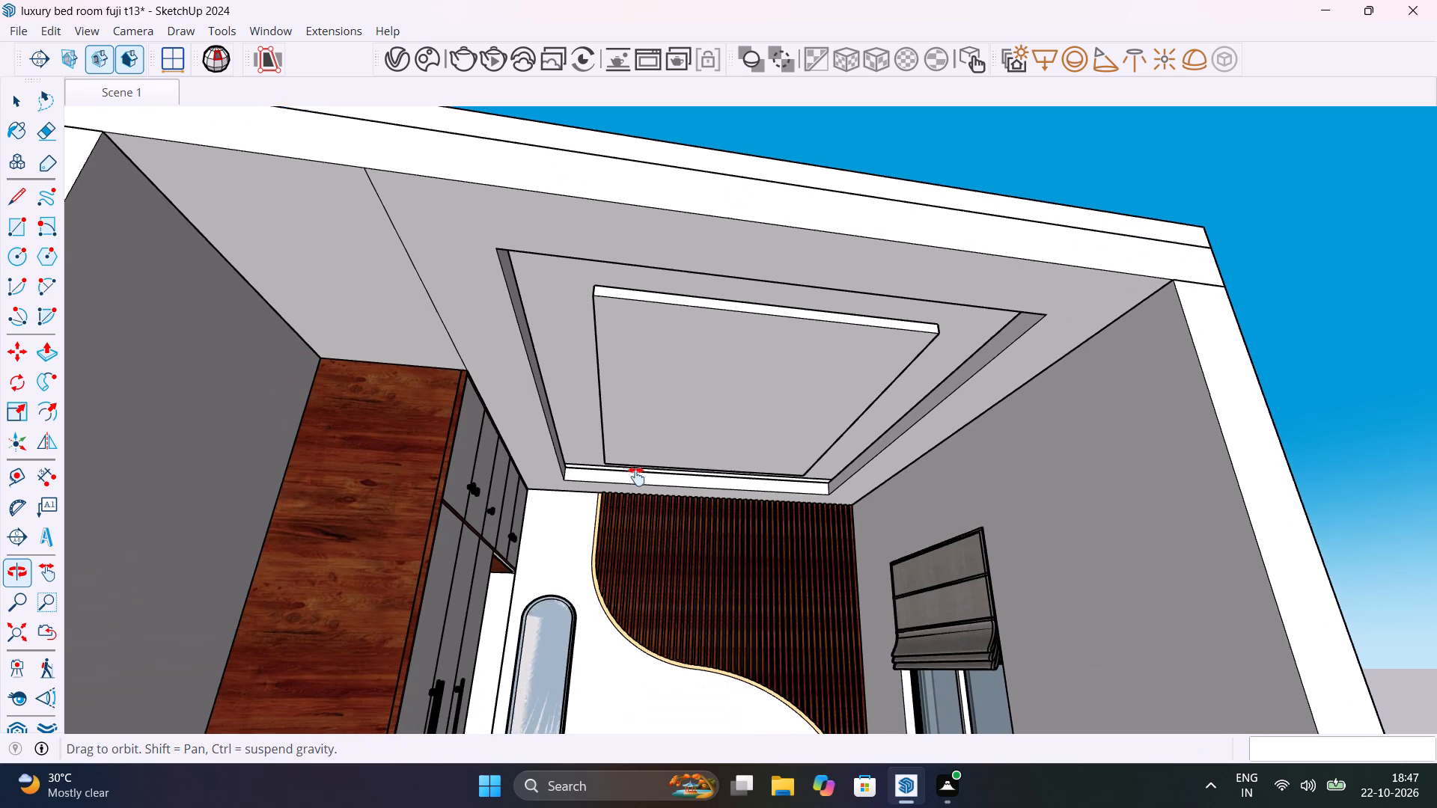
middle_click_drag(636, 477, 609, 423, "shift")
scroll(609, 423, "up", 1)
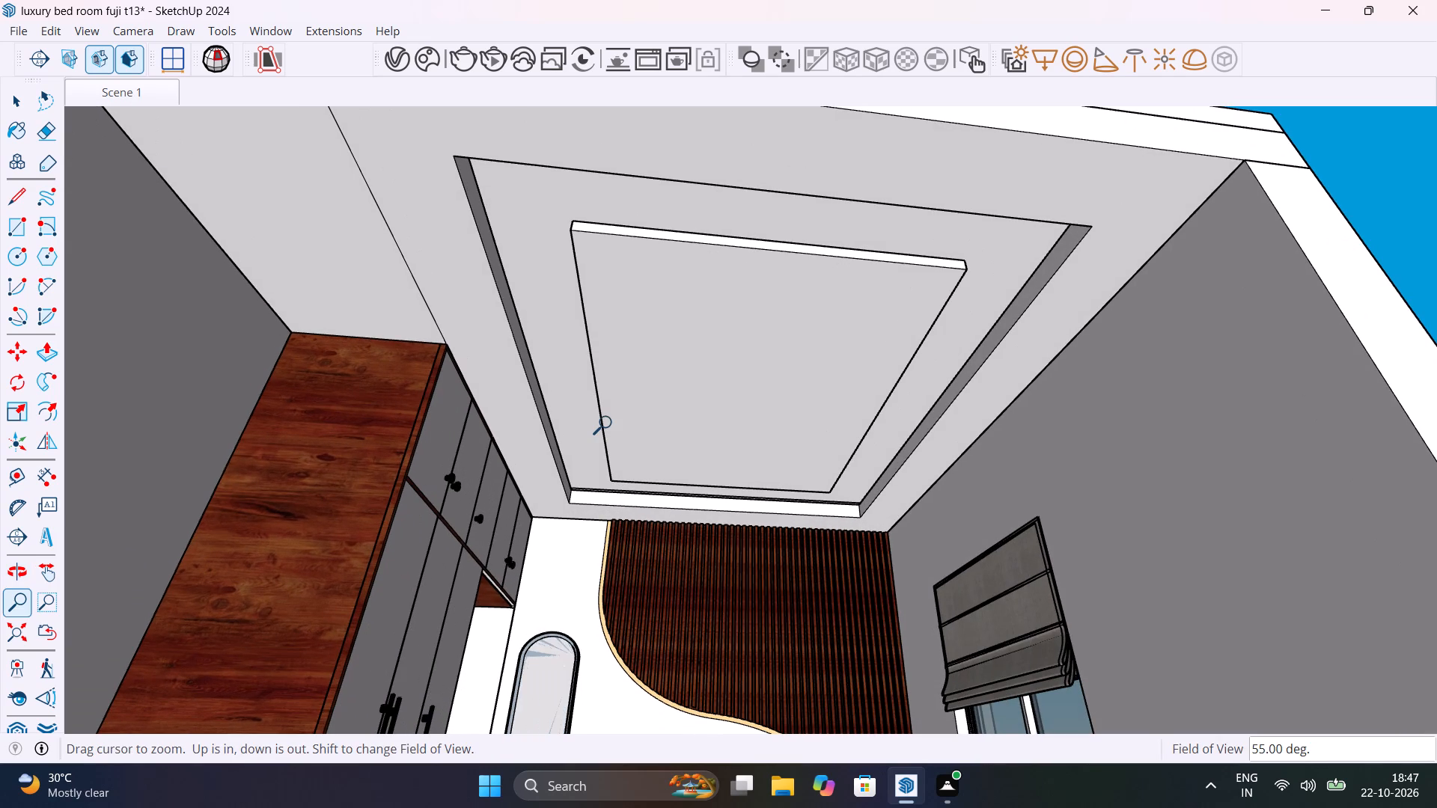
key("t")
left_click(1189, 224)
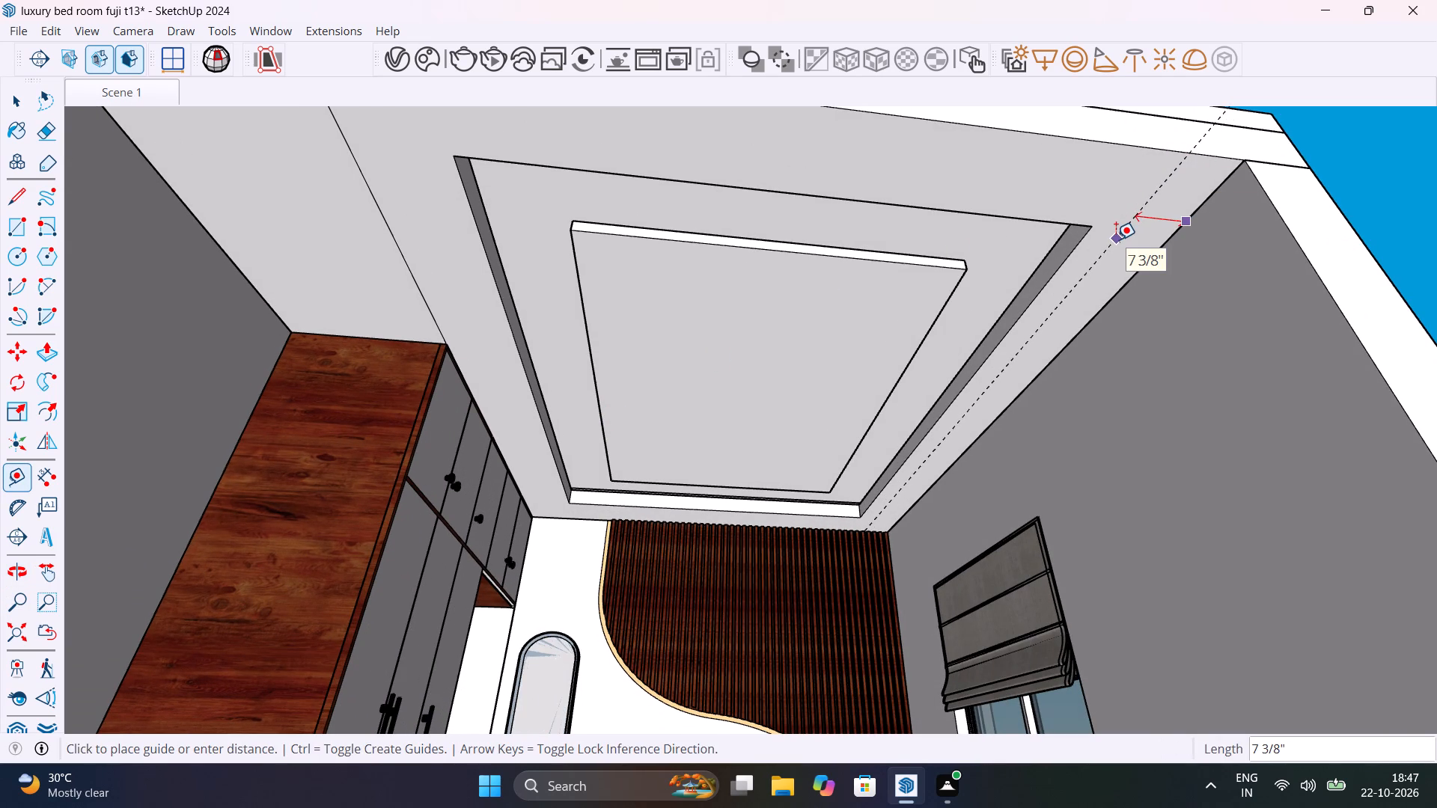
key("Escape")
Draw a 1' line from the ceiling recess's outer corner, opposite the bed wall, to the window-side wall edge.
scroll(1123, 267, "down", 1)
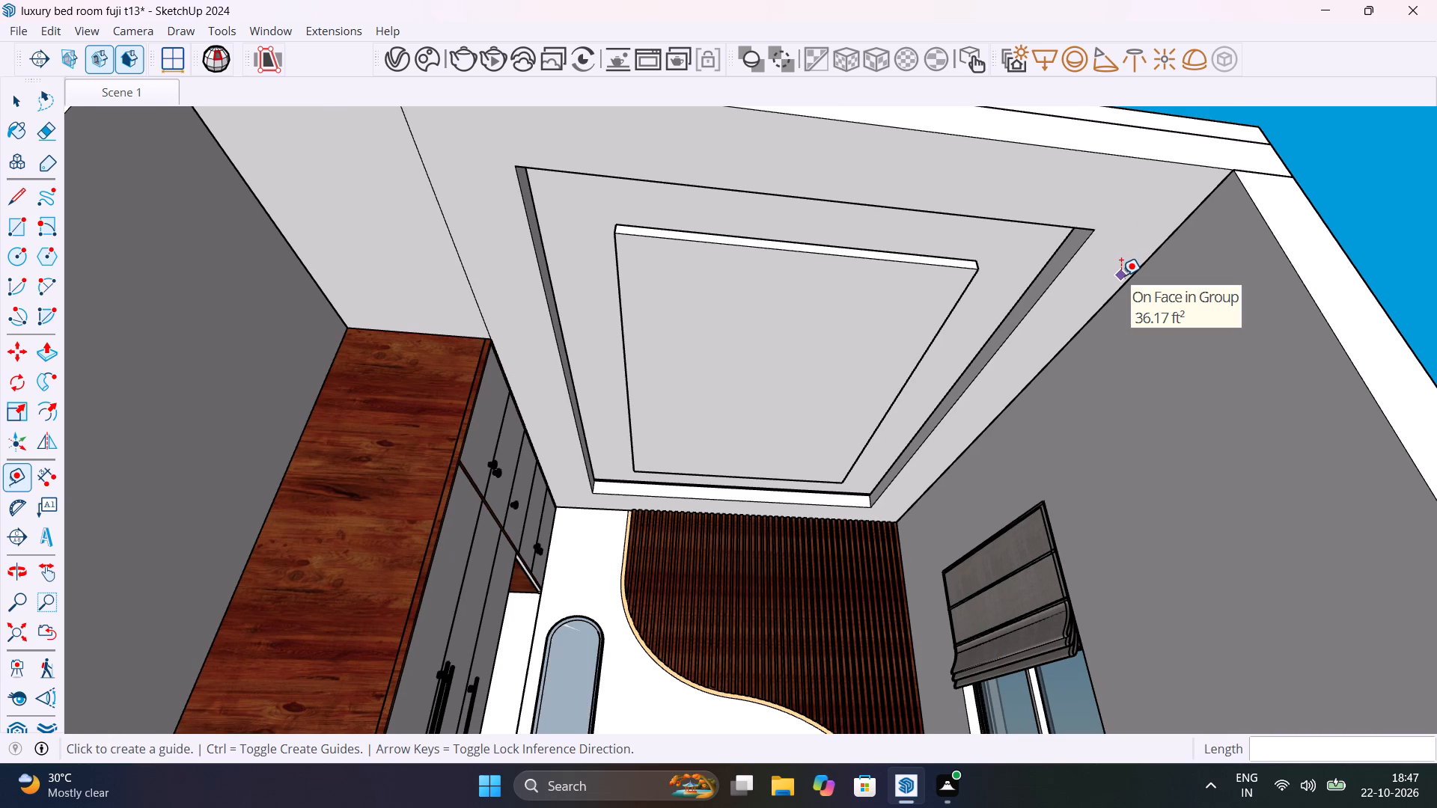
key("l")
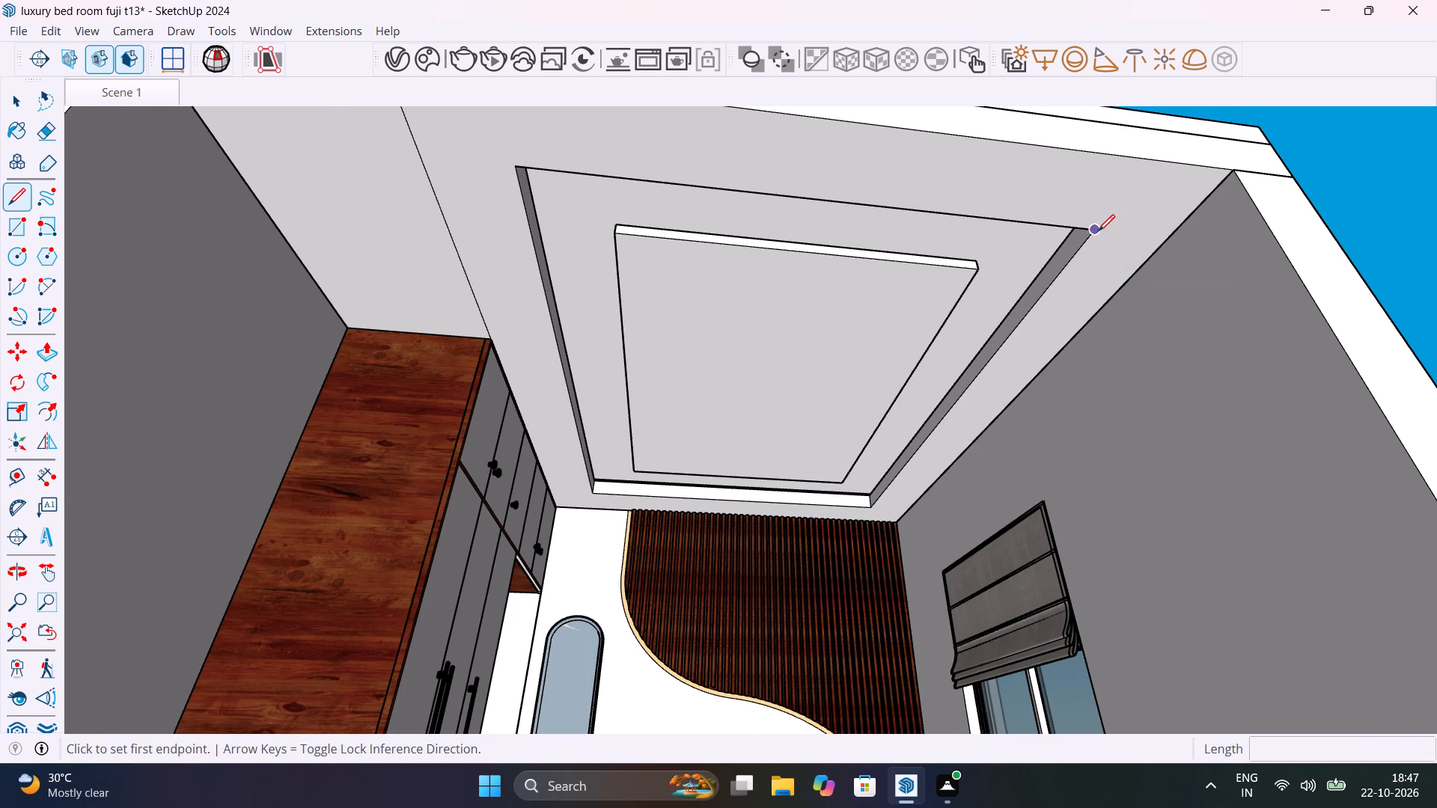
left_click(1098, 230)
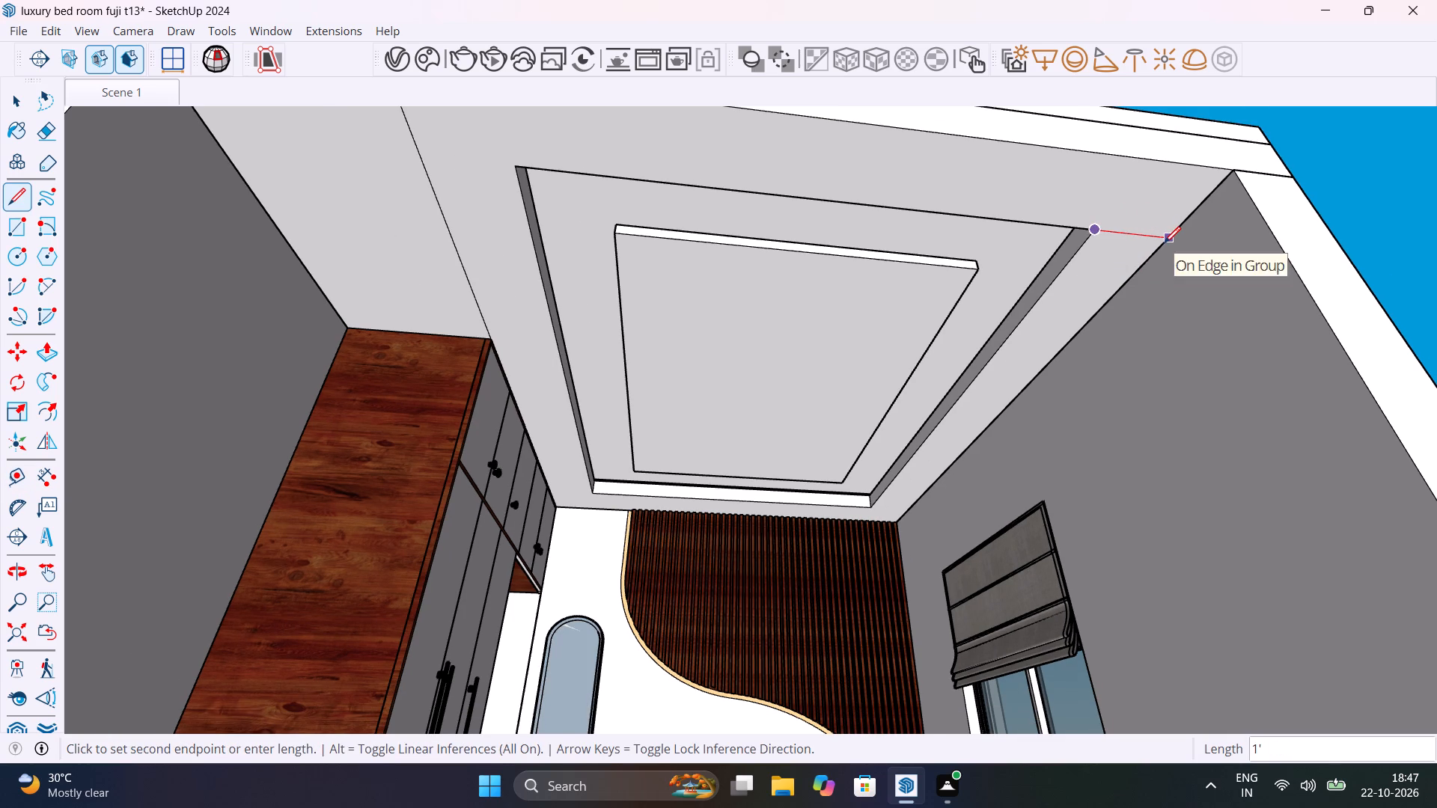
left_click(1164, 243)
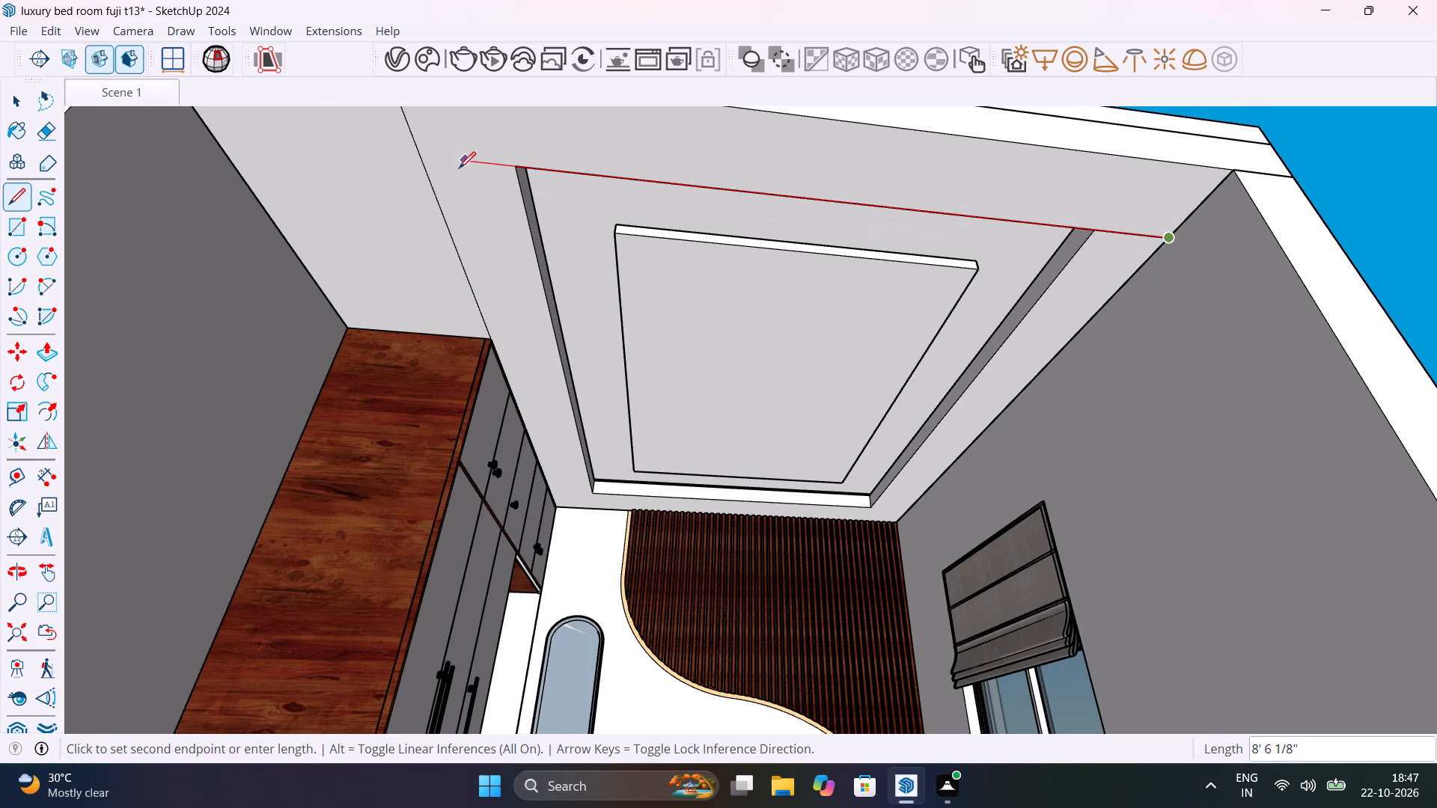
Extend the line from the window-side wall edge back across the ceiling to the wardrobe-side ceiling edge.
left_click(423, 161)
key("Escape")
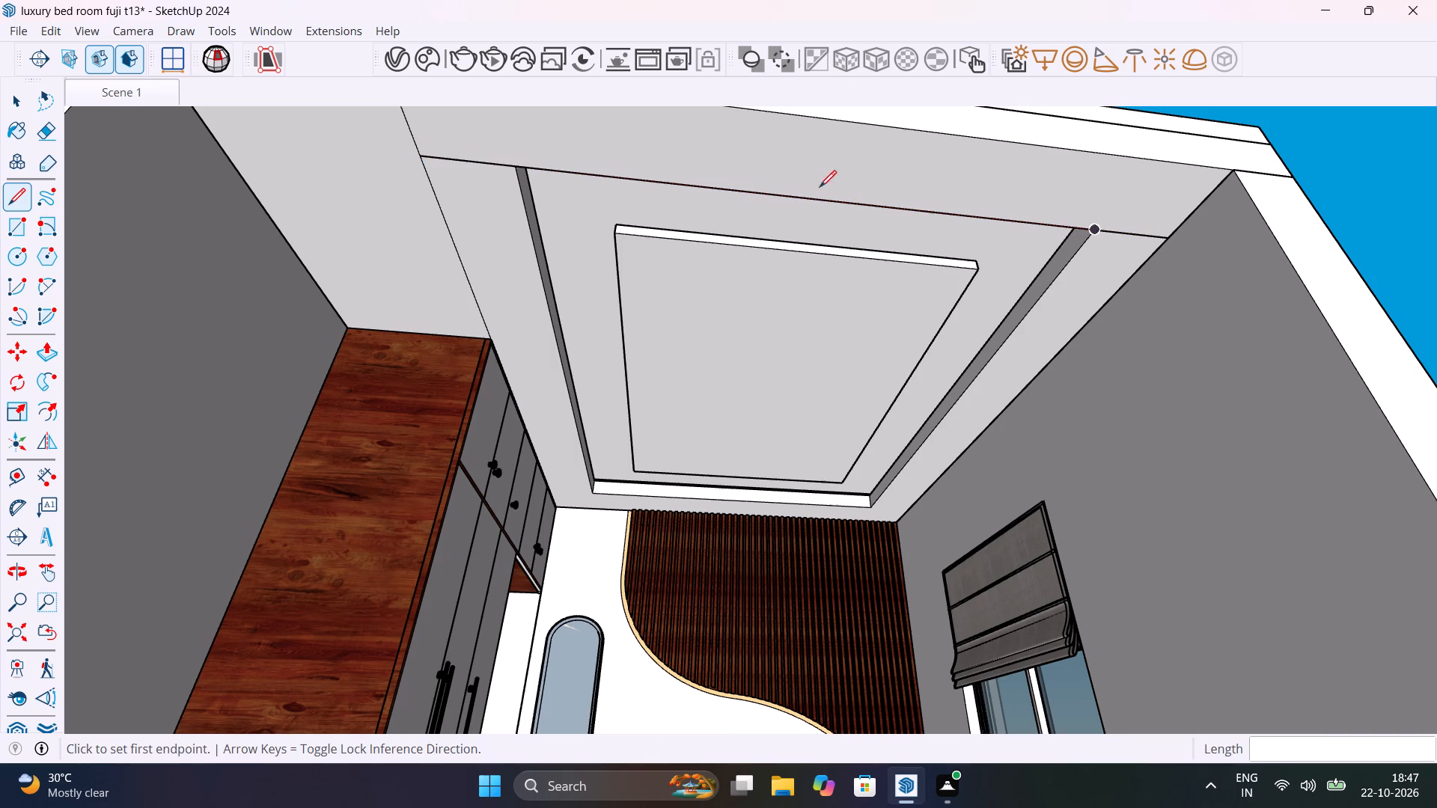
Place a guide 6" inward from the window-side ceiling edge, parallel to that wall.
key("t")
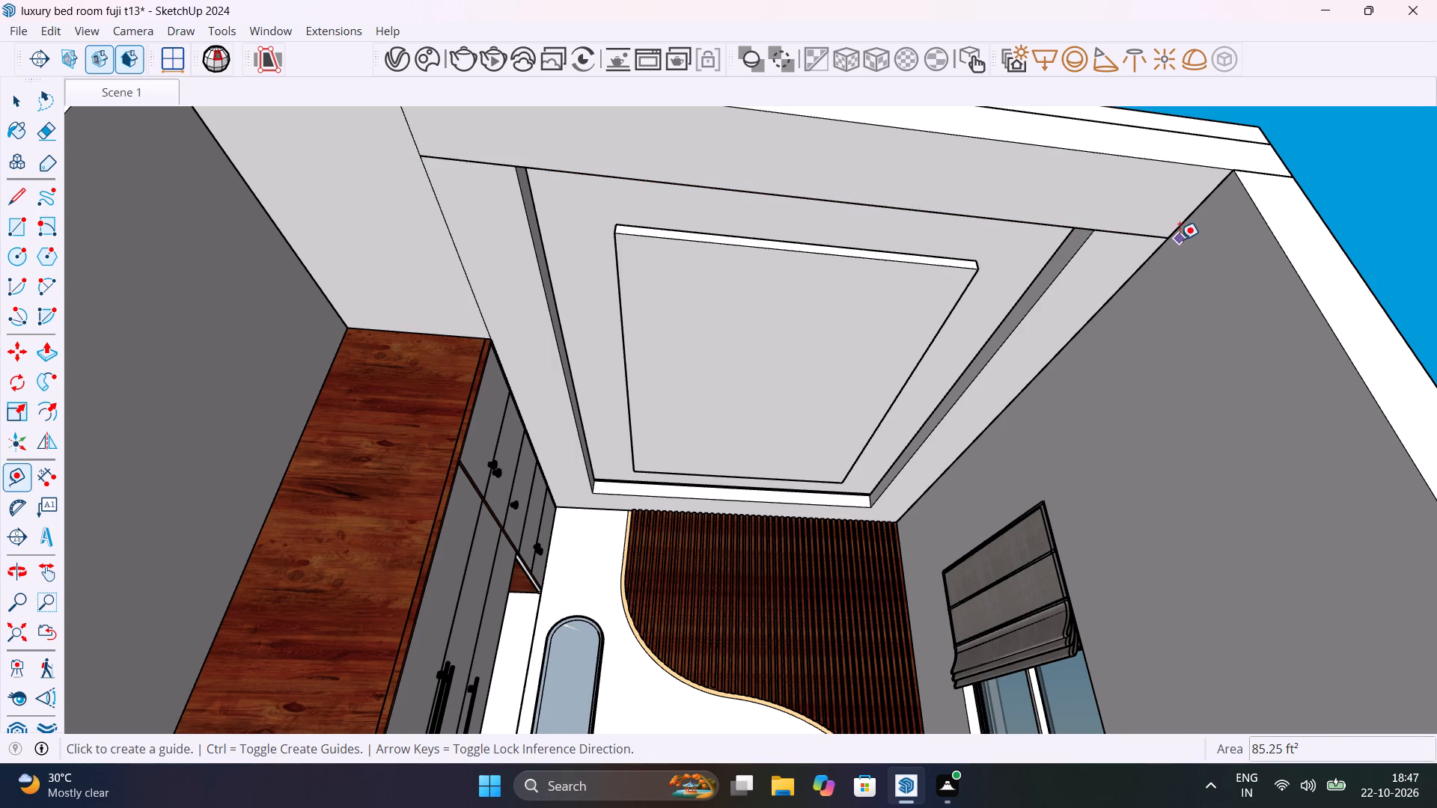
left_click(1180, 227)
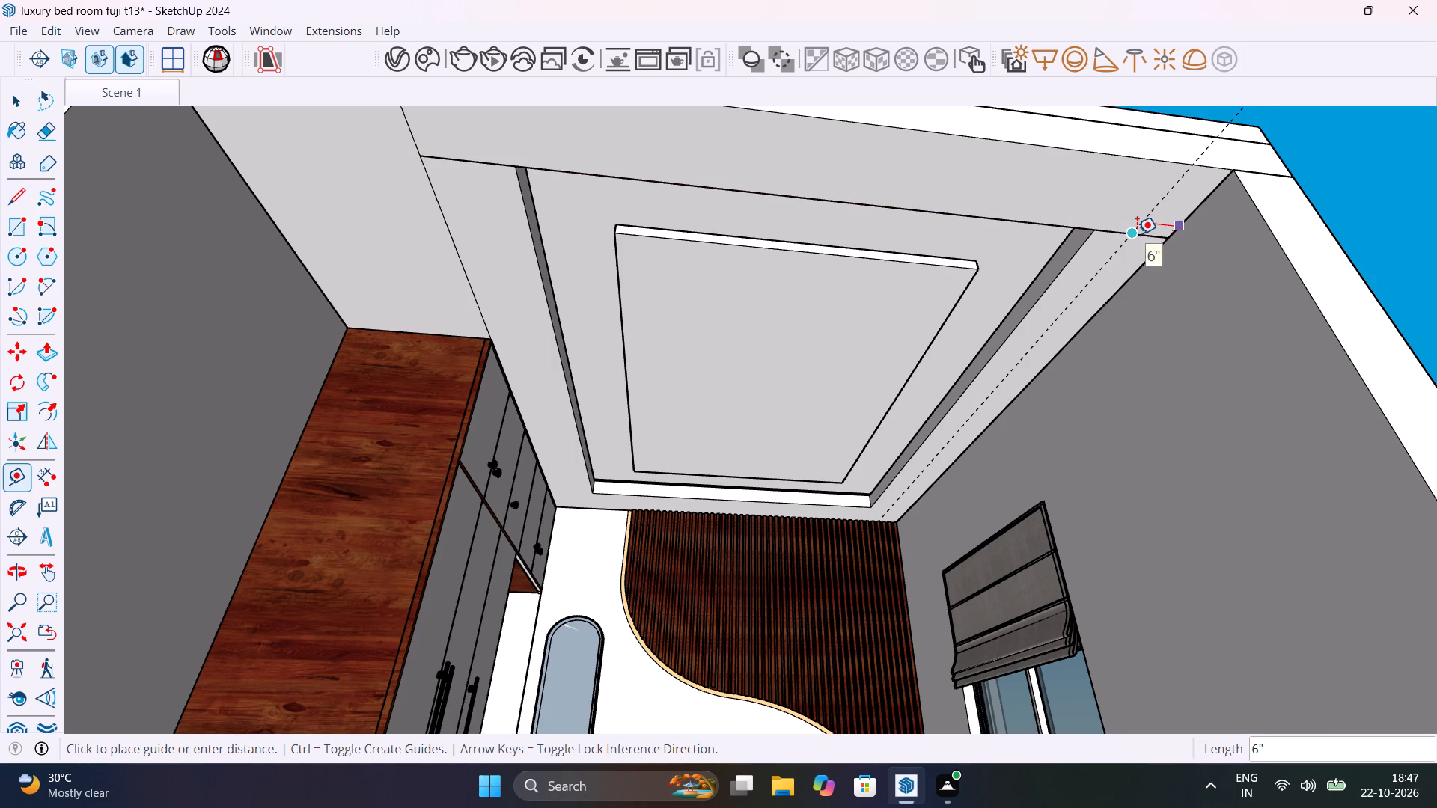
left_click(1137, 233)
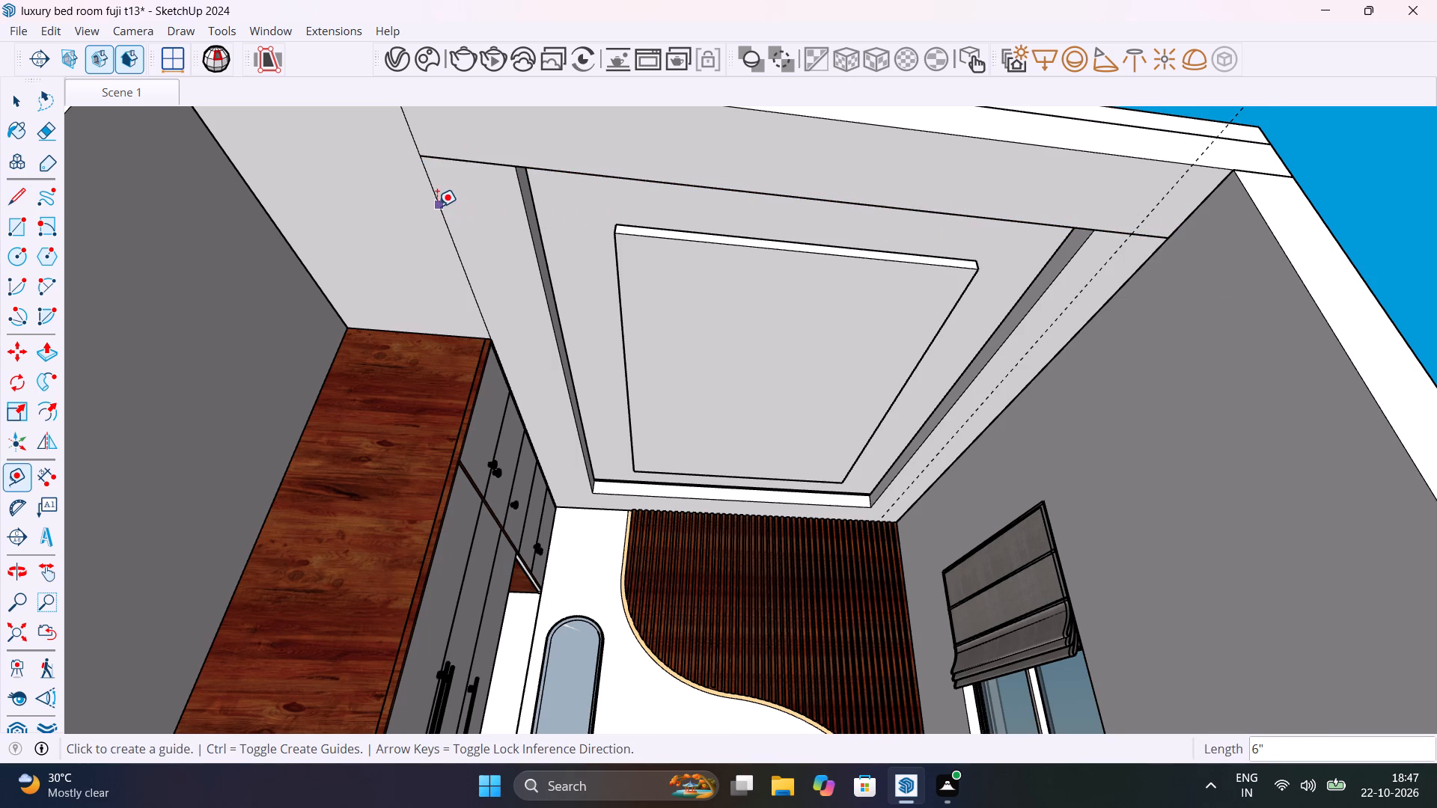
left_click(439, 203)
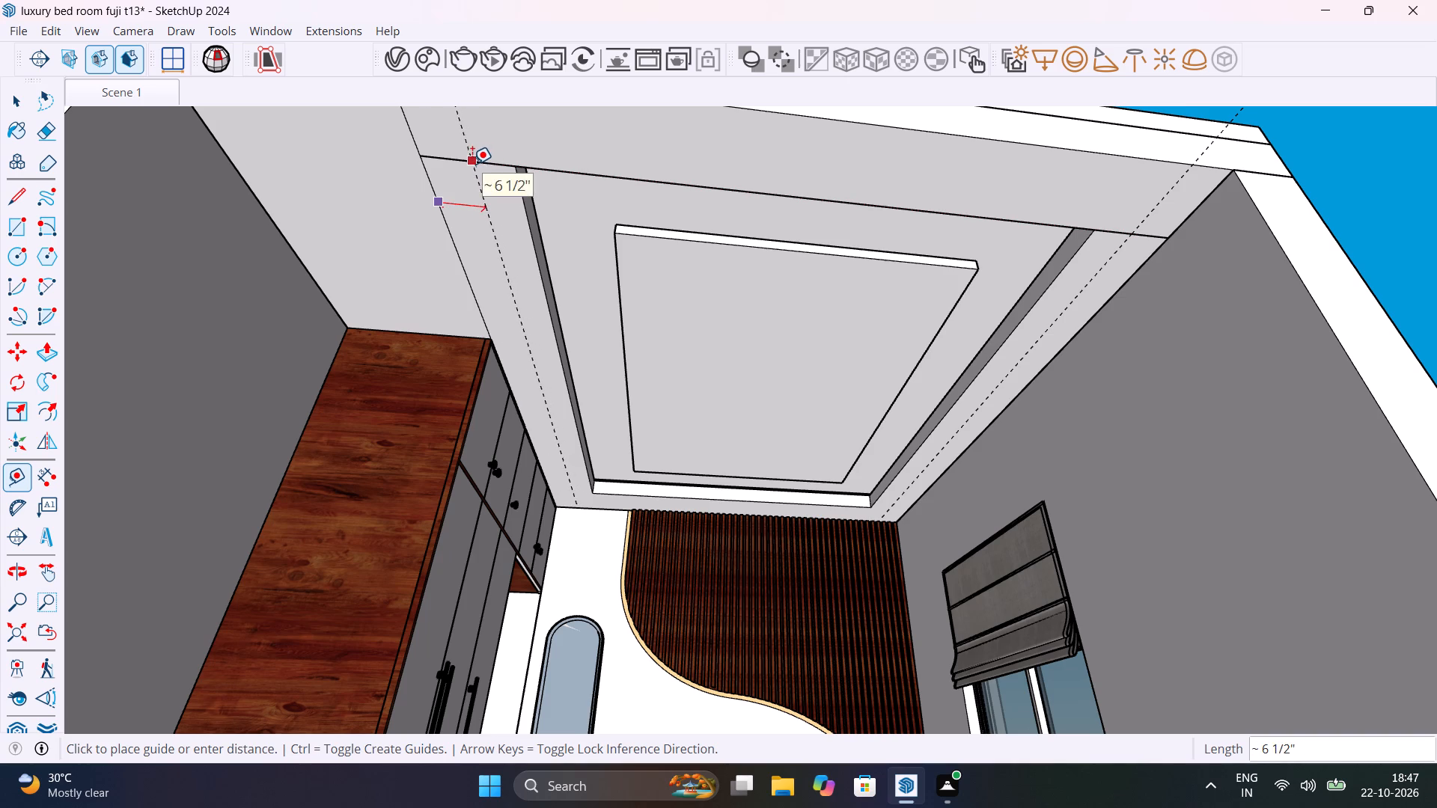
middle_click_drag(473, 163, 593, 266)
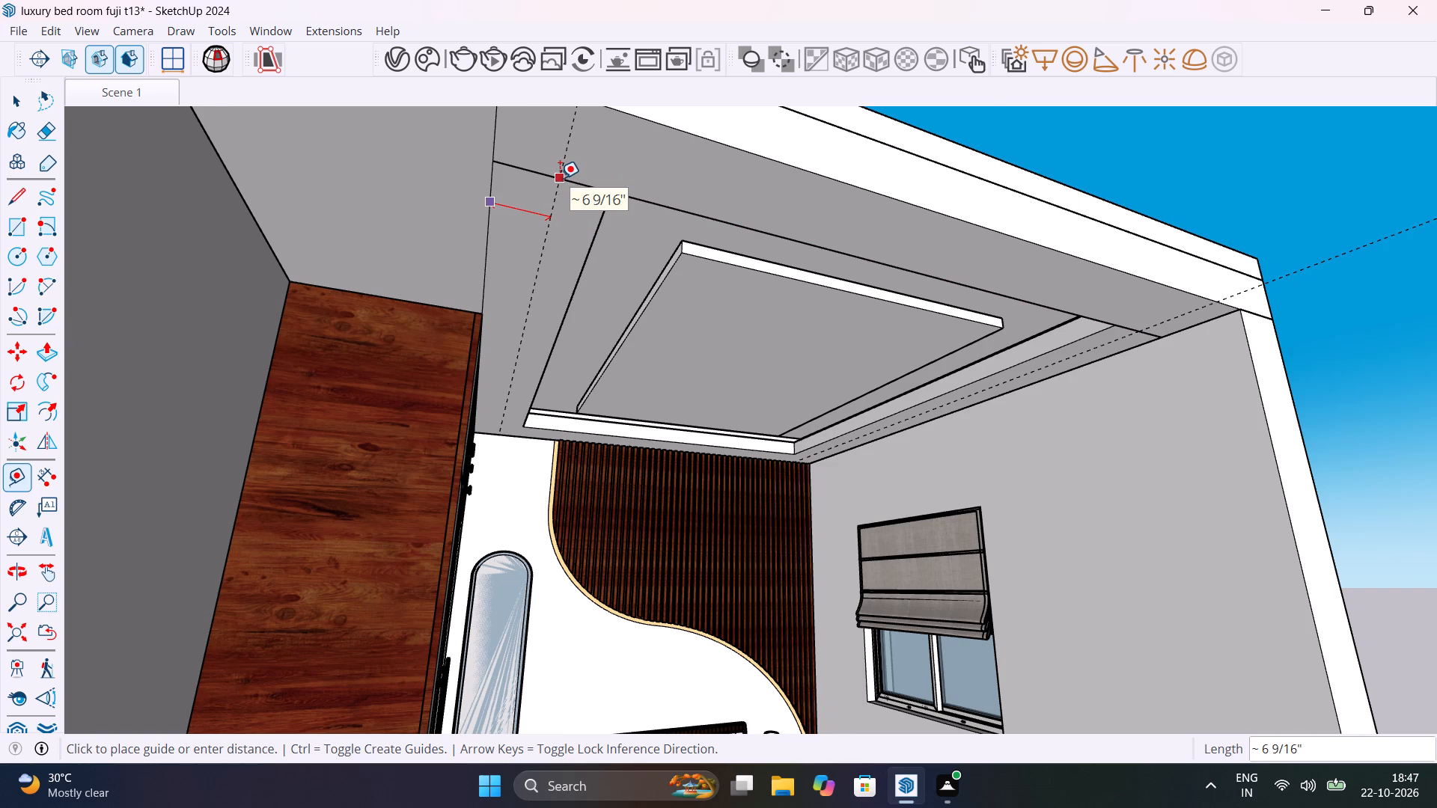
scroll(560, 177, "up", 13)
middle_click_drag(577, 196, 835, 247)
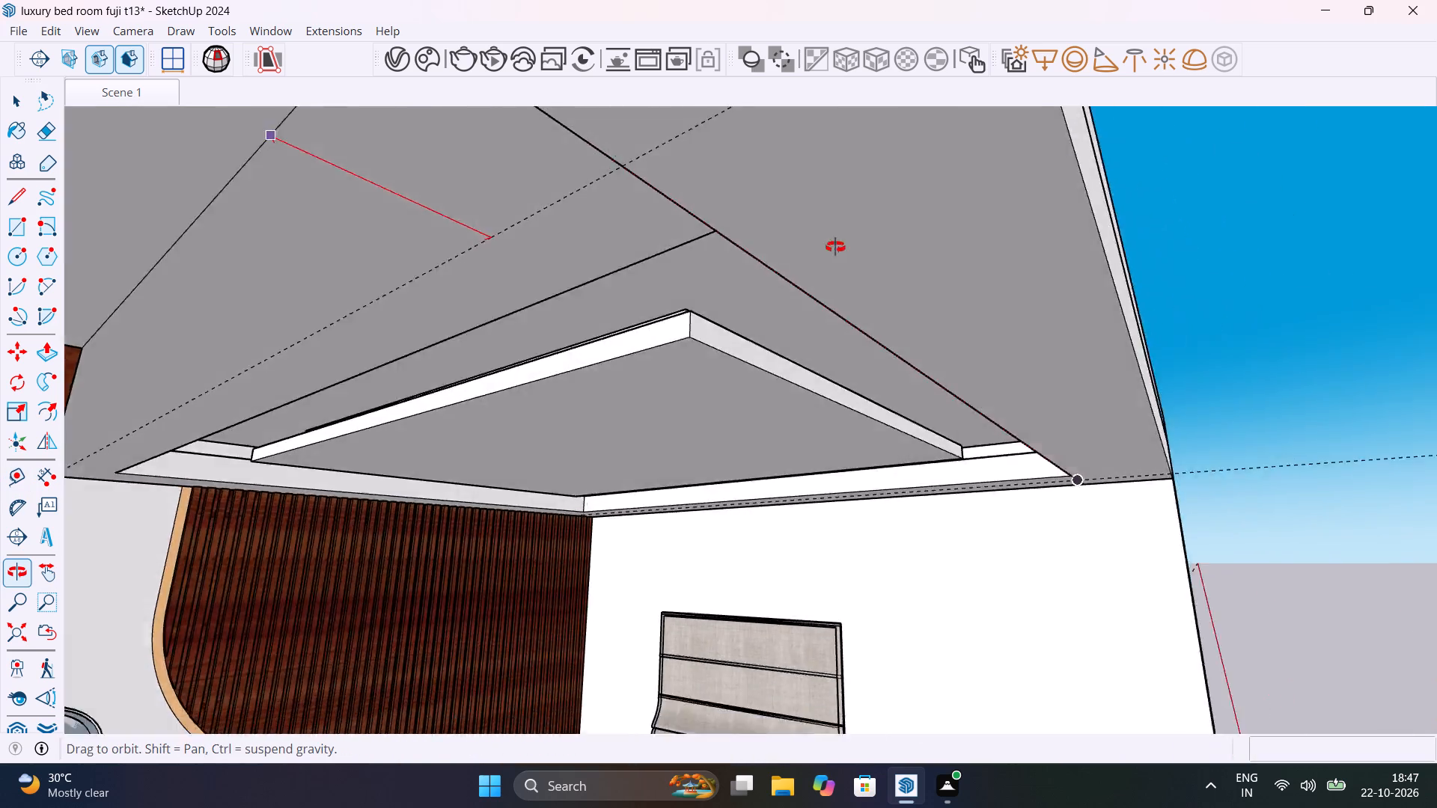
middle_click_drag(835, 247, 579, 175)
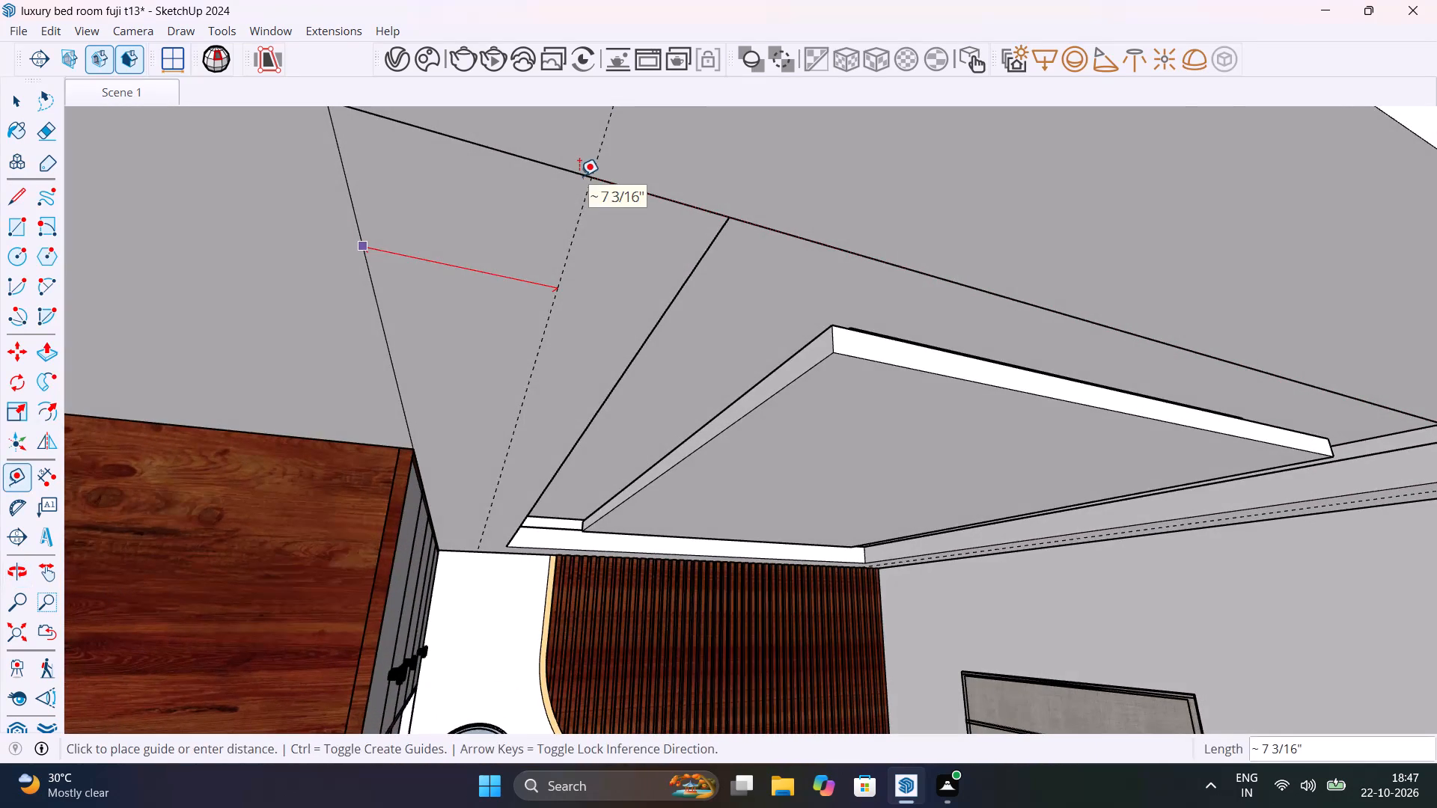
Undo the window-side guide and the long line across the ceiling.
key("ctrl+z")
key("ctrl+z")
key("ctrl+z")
Draw a 1' line from the ceiling recess's wardrobe-side outer corner to the wardrobe-side ceiling edge.
scroll(579, 177, "down", 4)
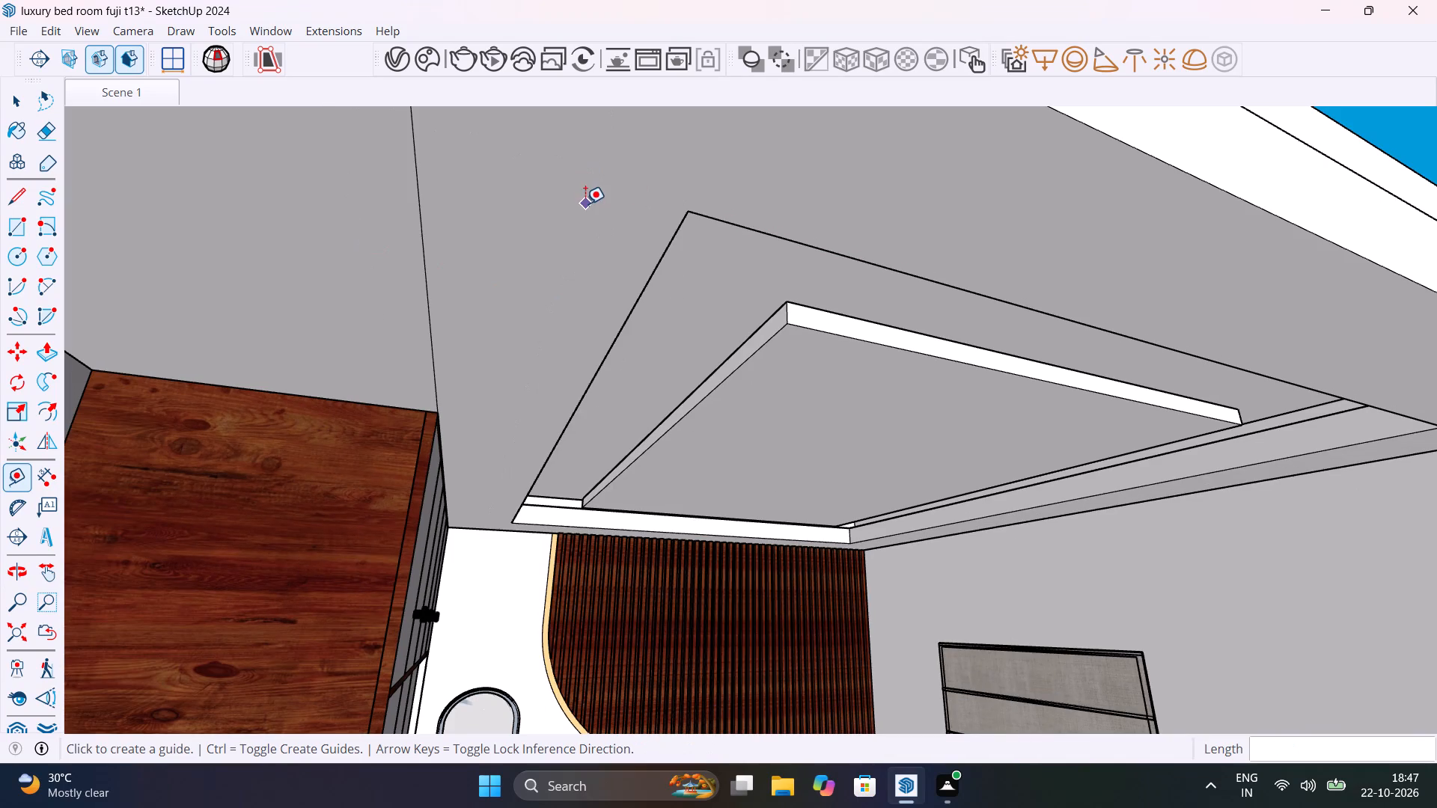
key("space")
key("l")
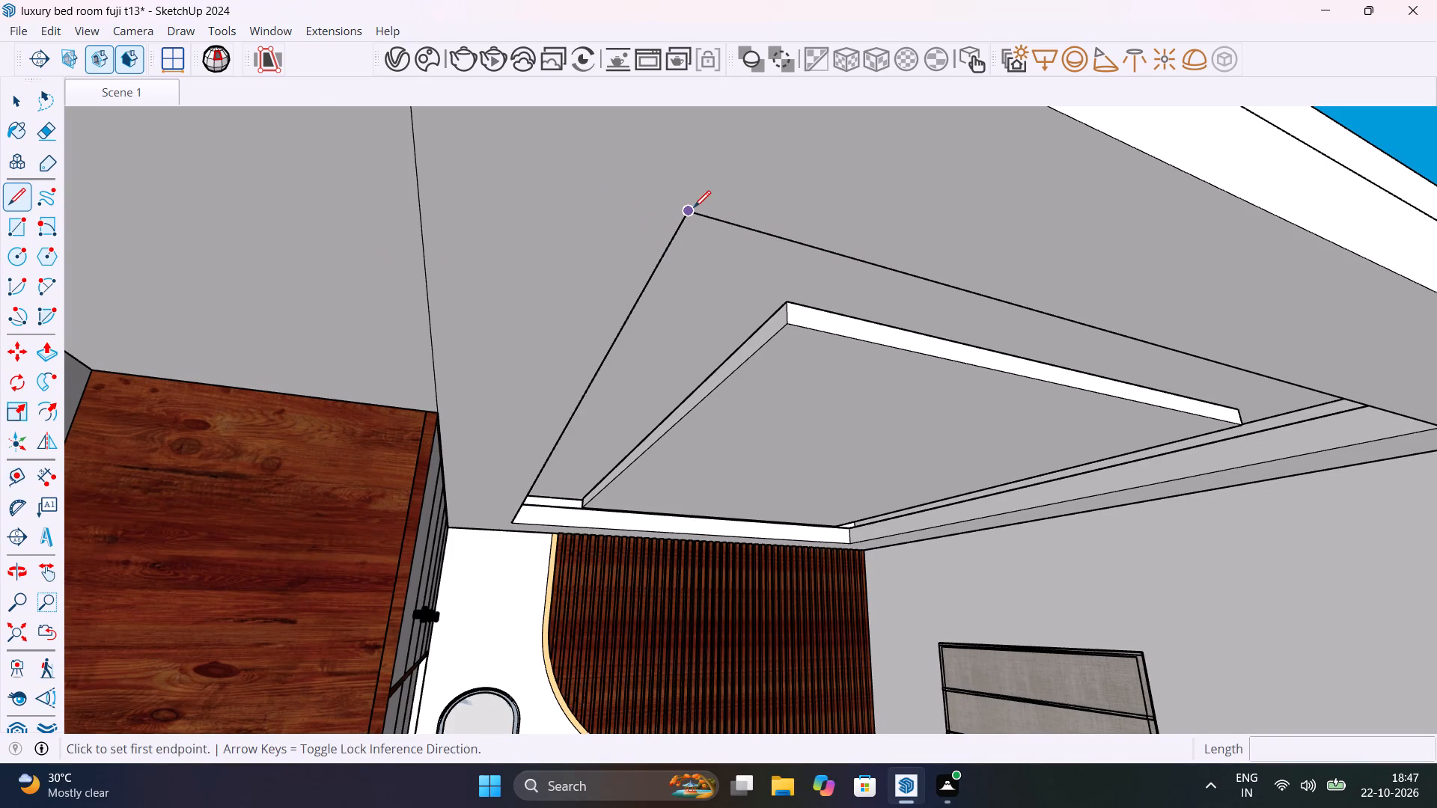
left_click(691, 211)
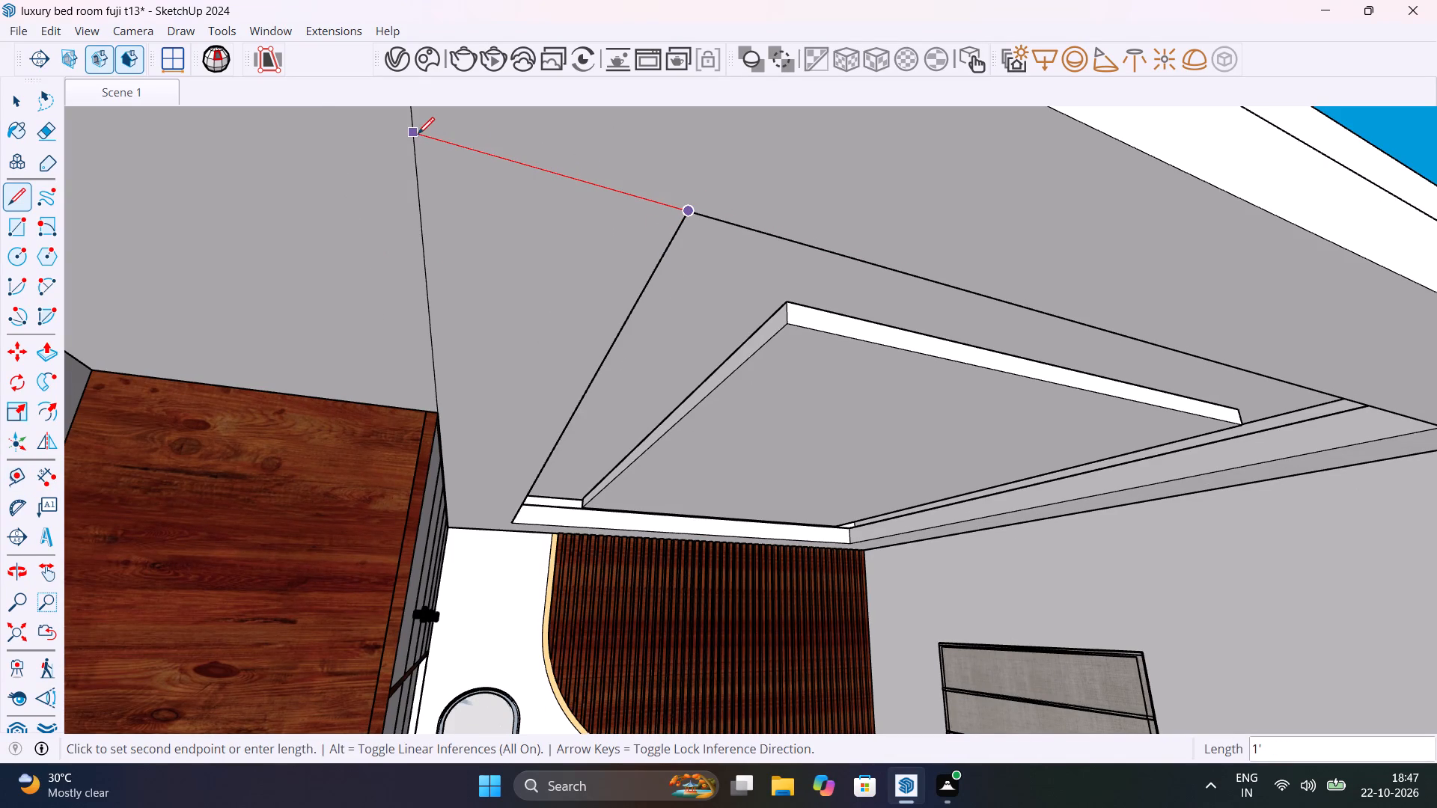
left_click(418, 134)
key("space")
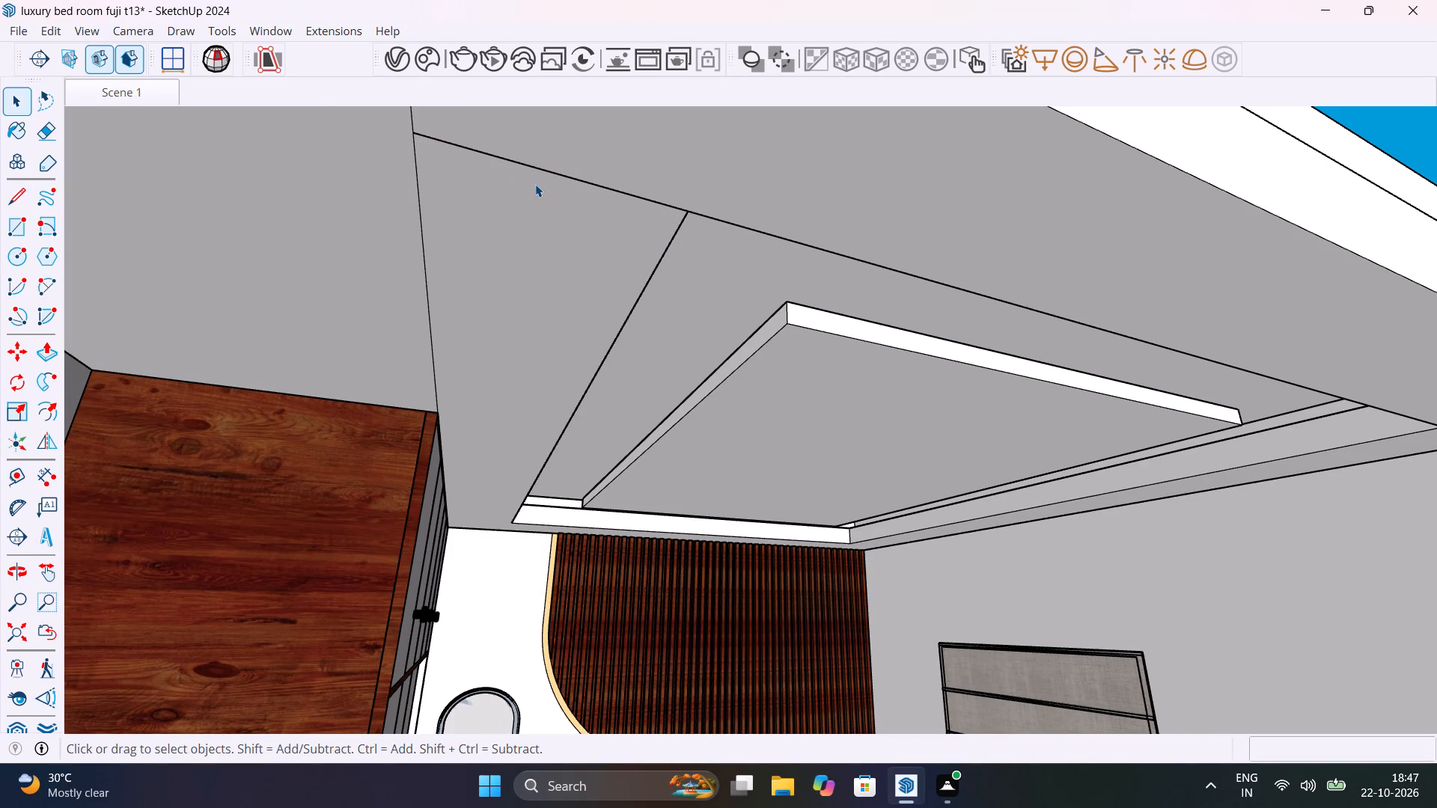
Place lengthwise guides midway across the wardrobe-side and window-side ceiling borders, the window-side one 6" from the recess edge.
key("t")
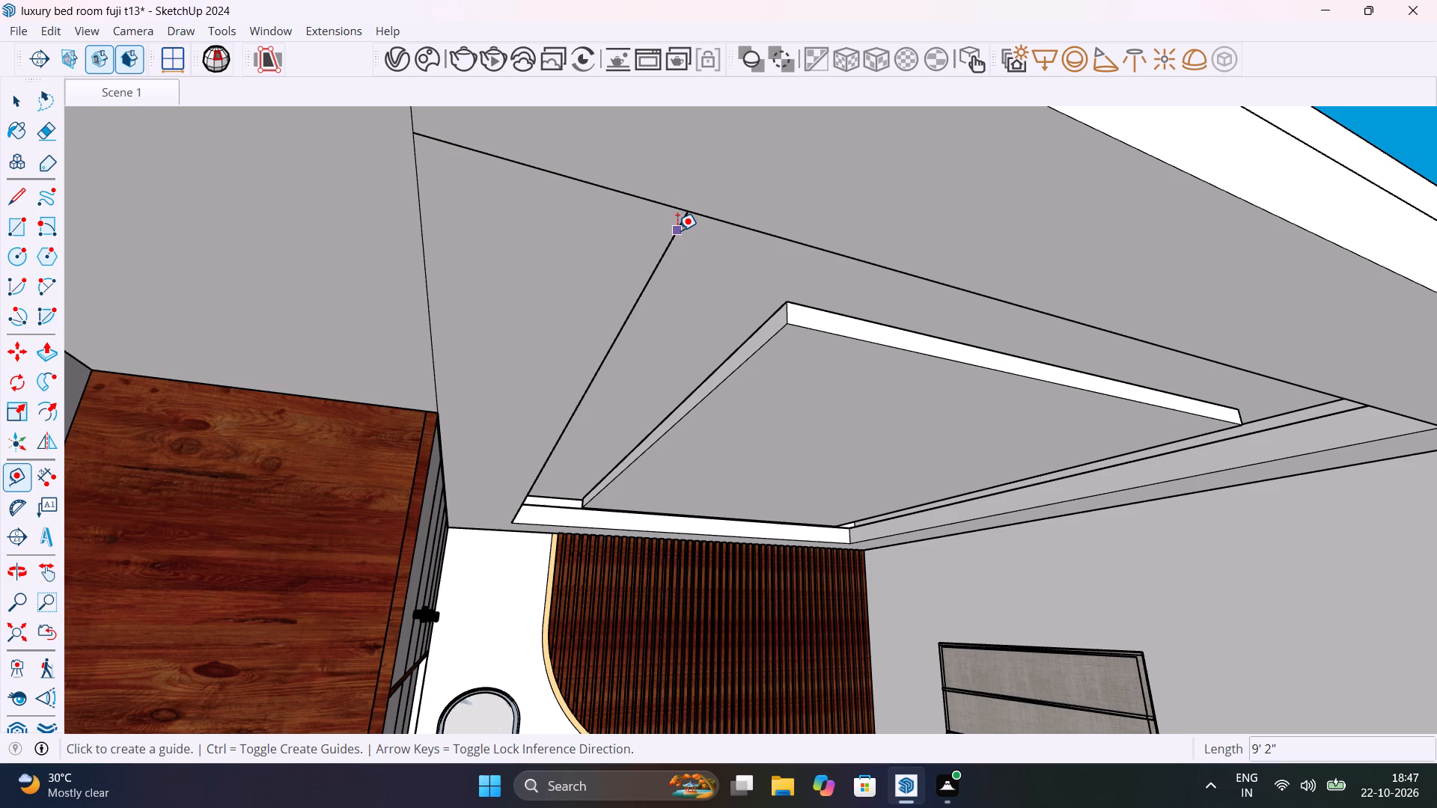
left_click(677, 230)
left_click(564, 177)
scroll(599, 236, "down", 4)
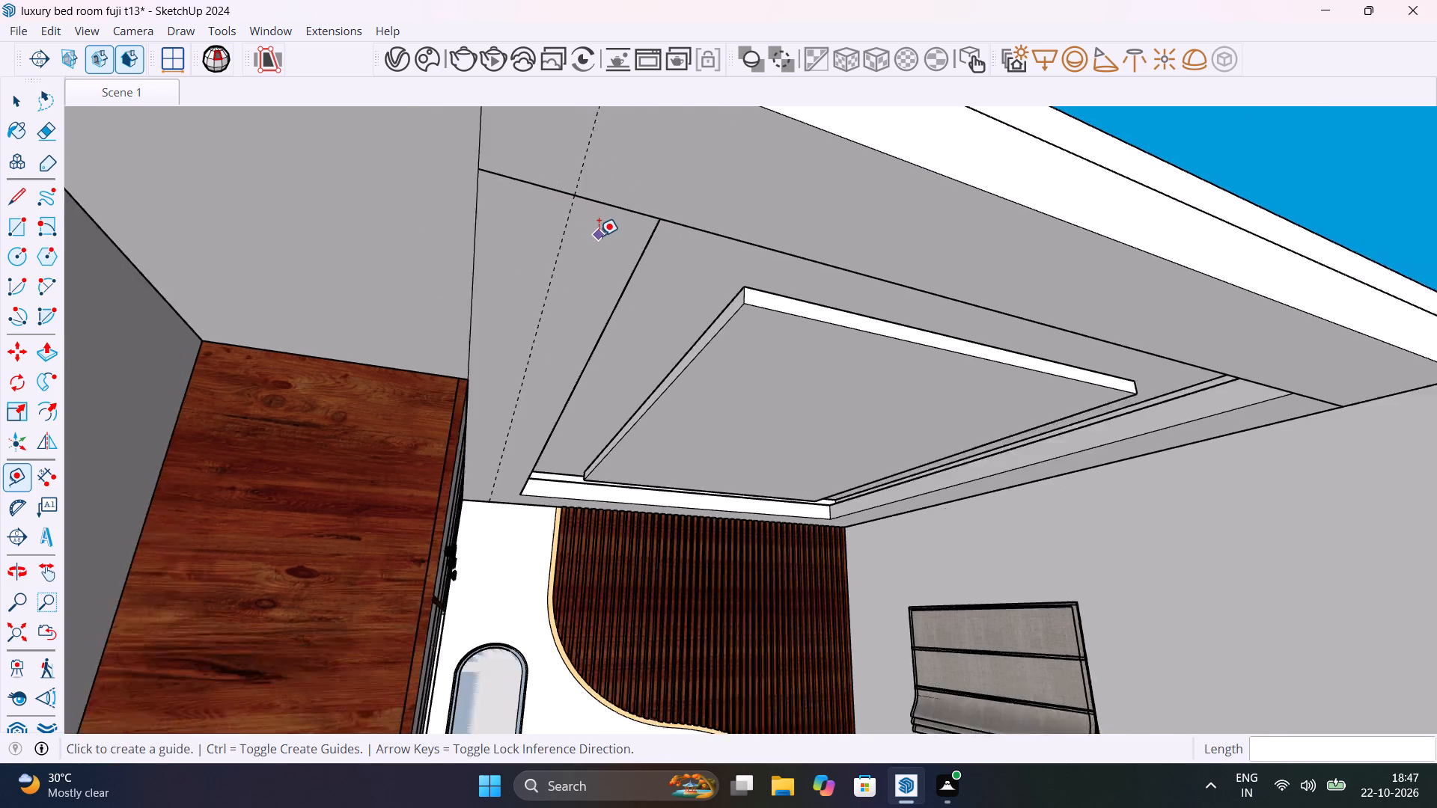
scroll(599, 236, "down", 8)
middle_click_drag(716, 321, 570, 134)
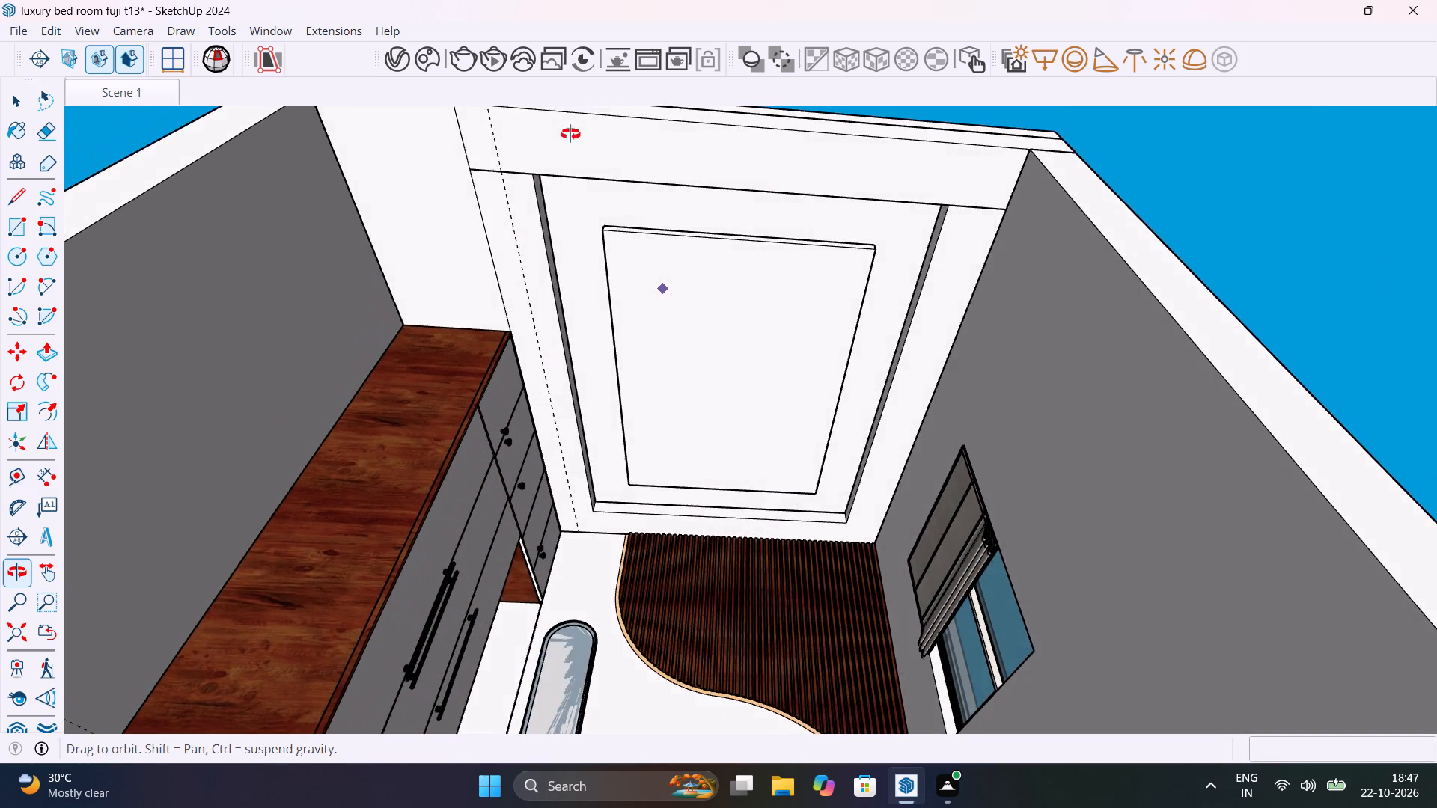
middle_click_drag(570, 134, 564, 130)
left_click(935, 232)
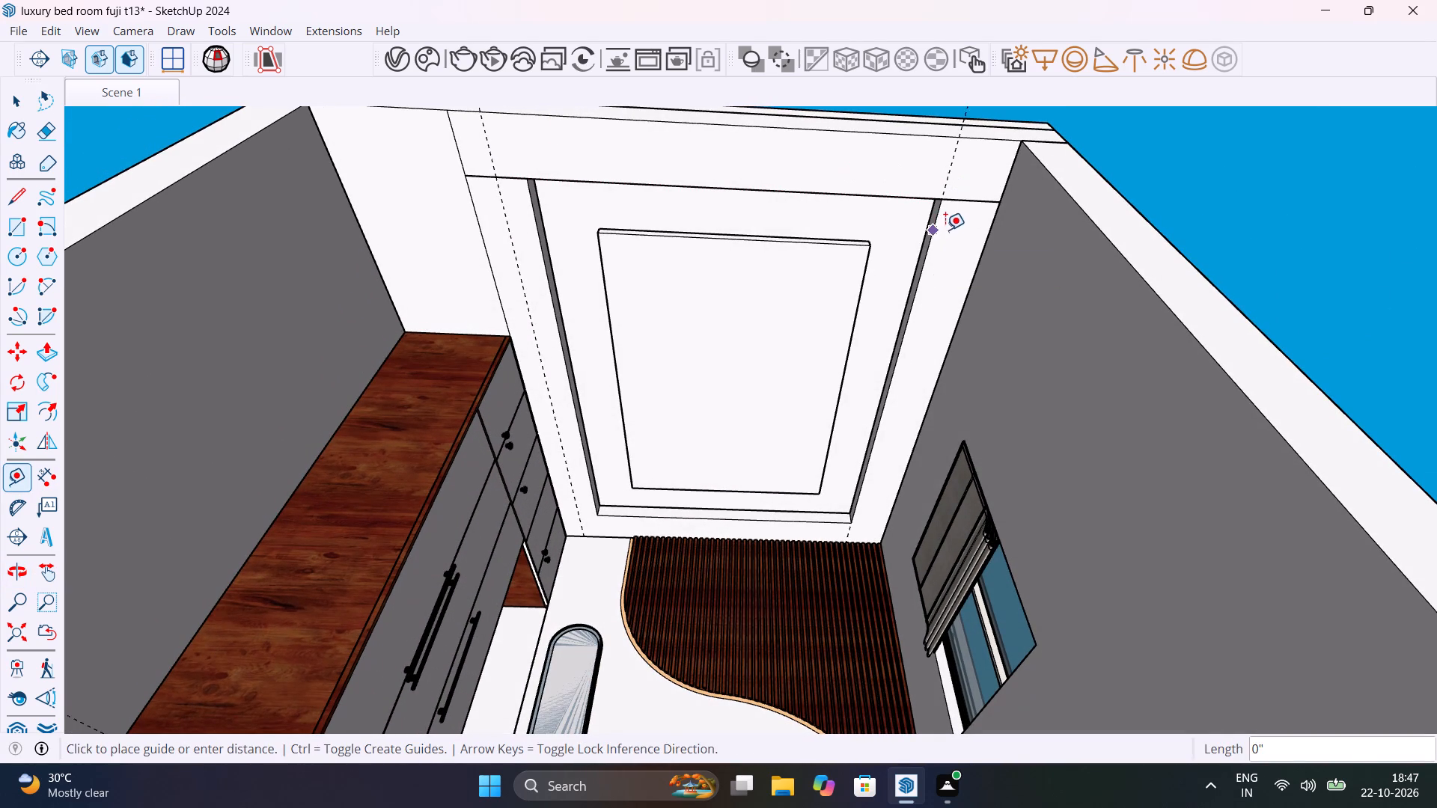
left_click(968, 201)
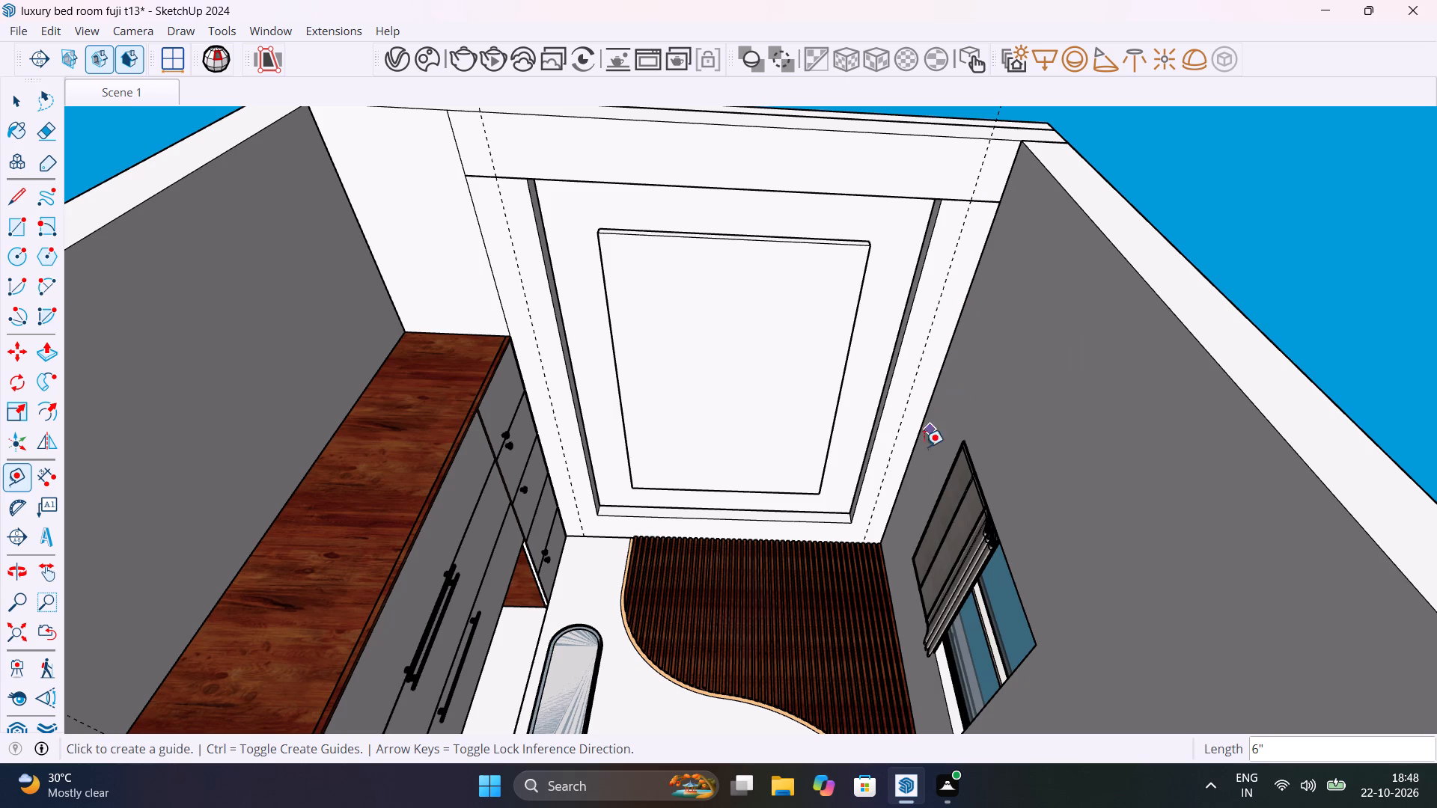
Place a guide parallel to the bed wall, 1' in from its ceiling edge, through the recess's wardrobe-side outer corner.
middle_click_drag(886, 417, 925, 531)
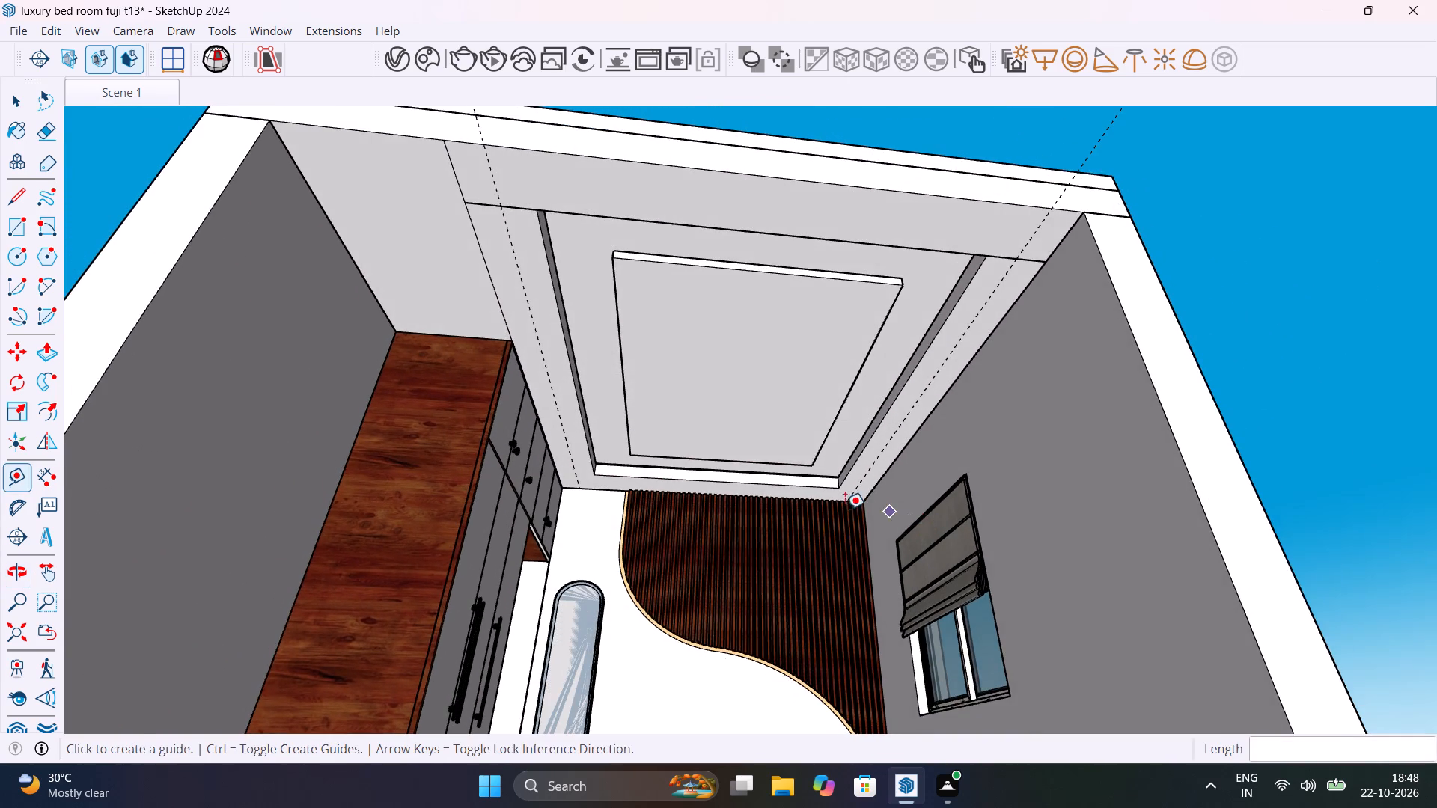
scroll(667, 499, "up", 9)
middle_click_drag(507, 489, 525, 411)
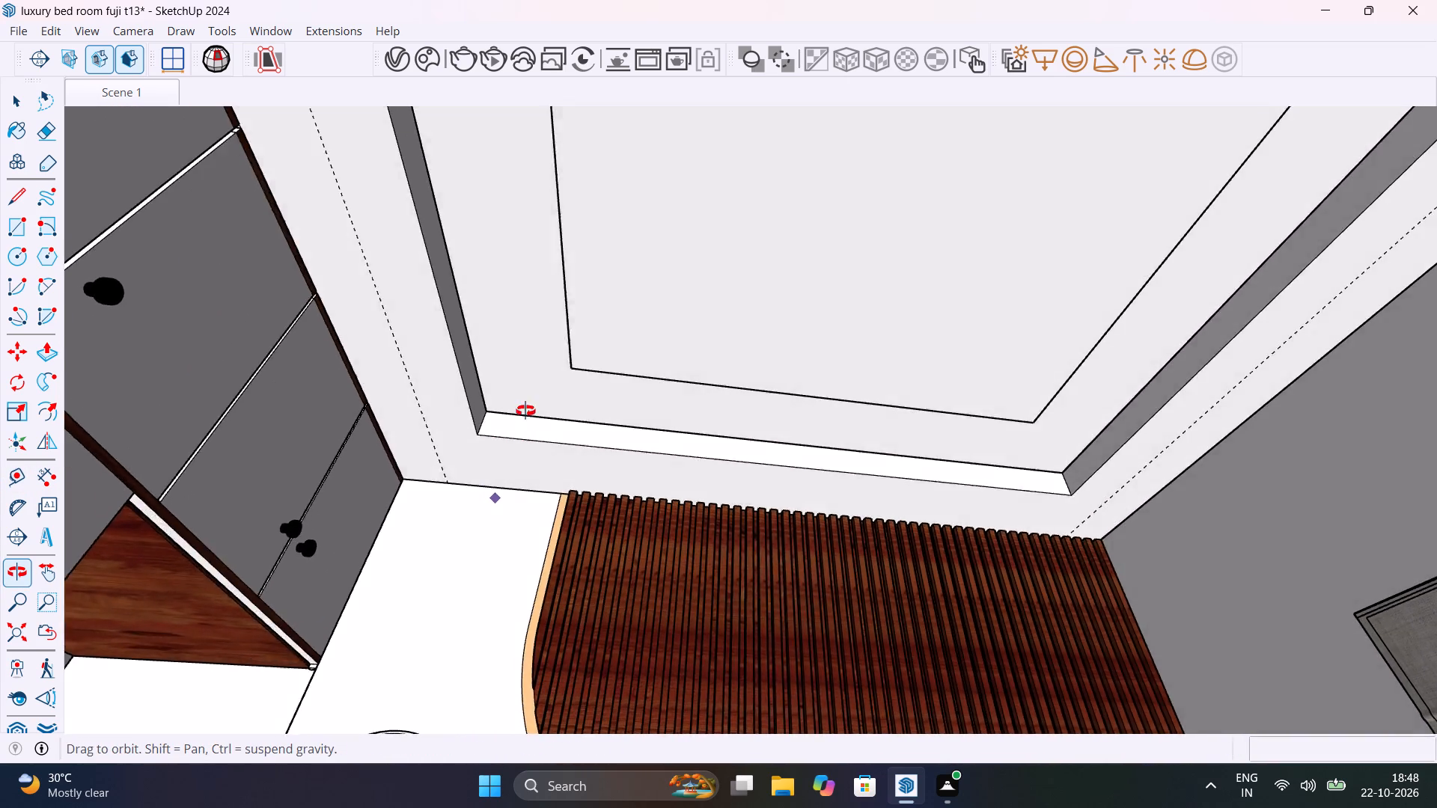
middle_click_drag(525, 411, 558, 374)
scroll(558, 376, "up", 1)
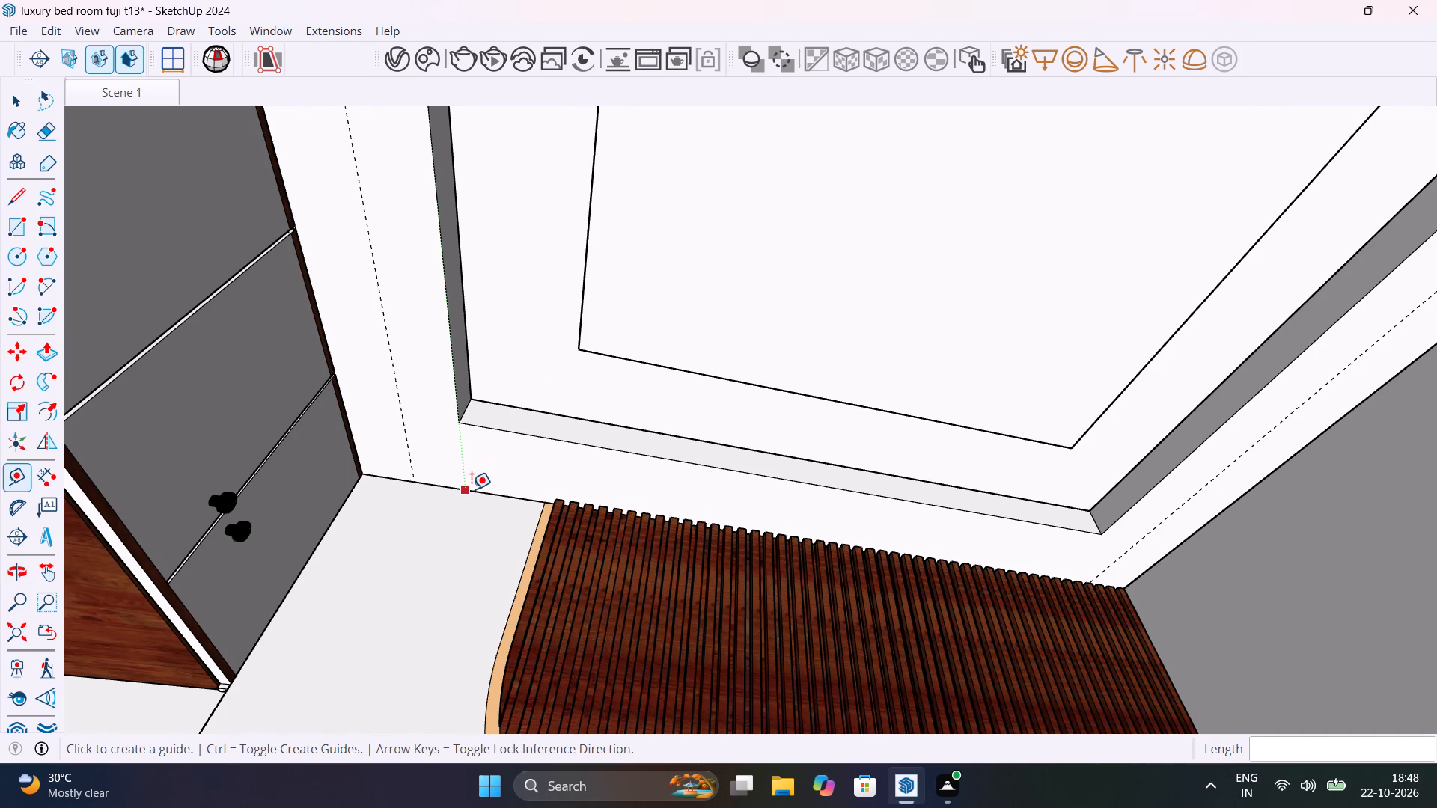
left_click(472, 489)
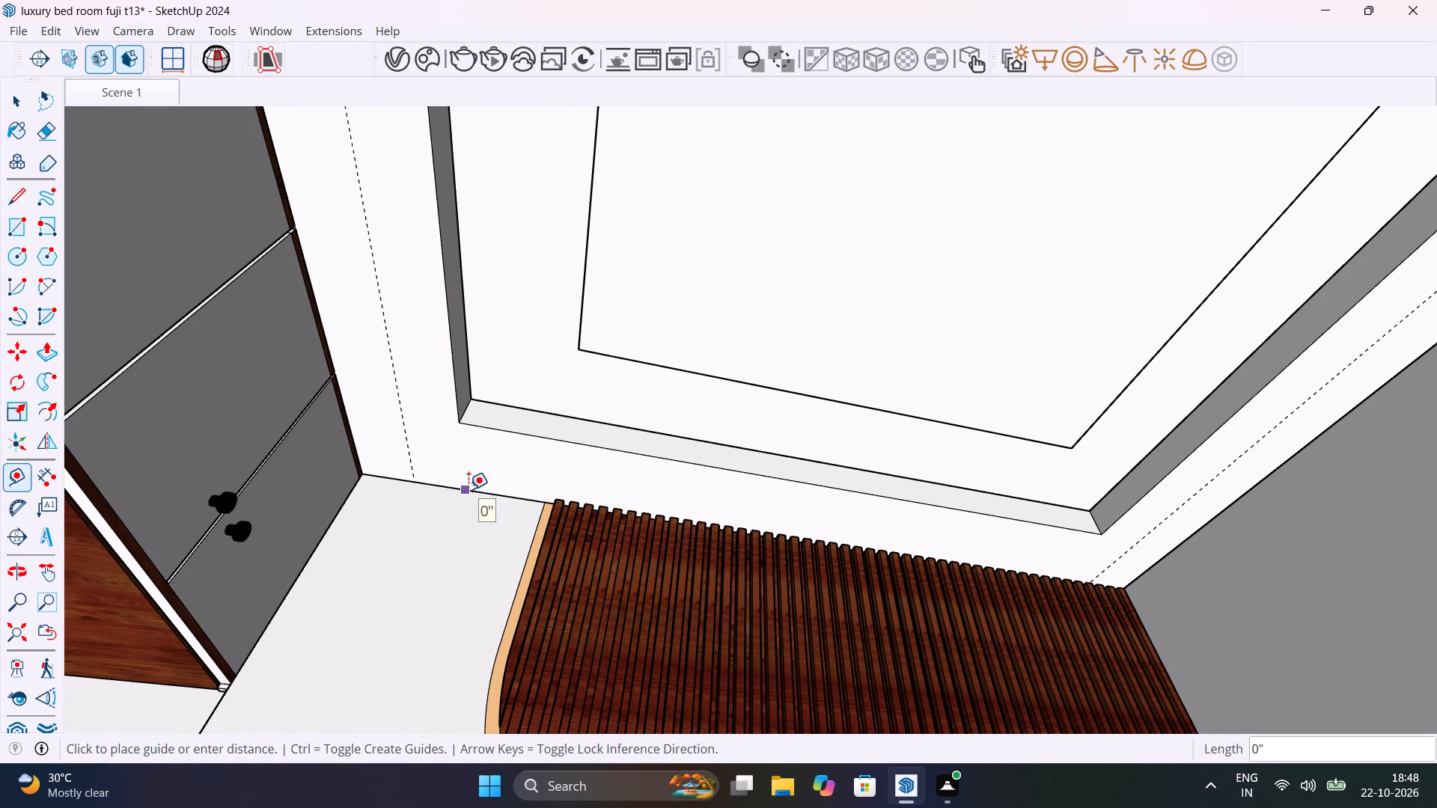
key("Escape")
left_click(465, 490)
key("Escape")
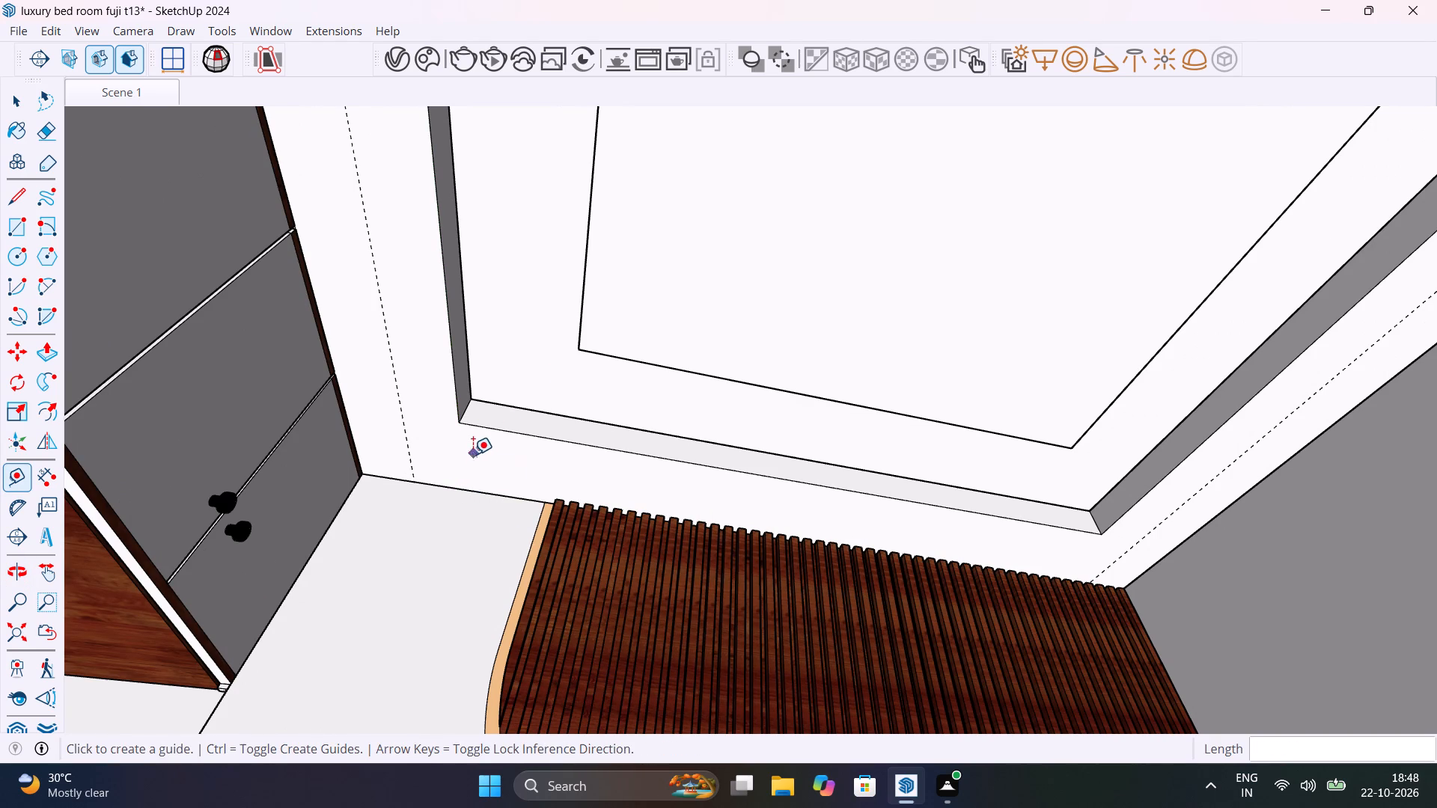
left_click(458, 486)
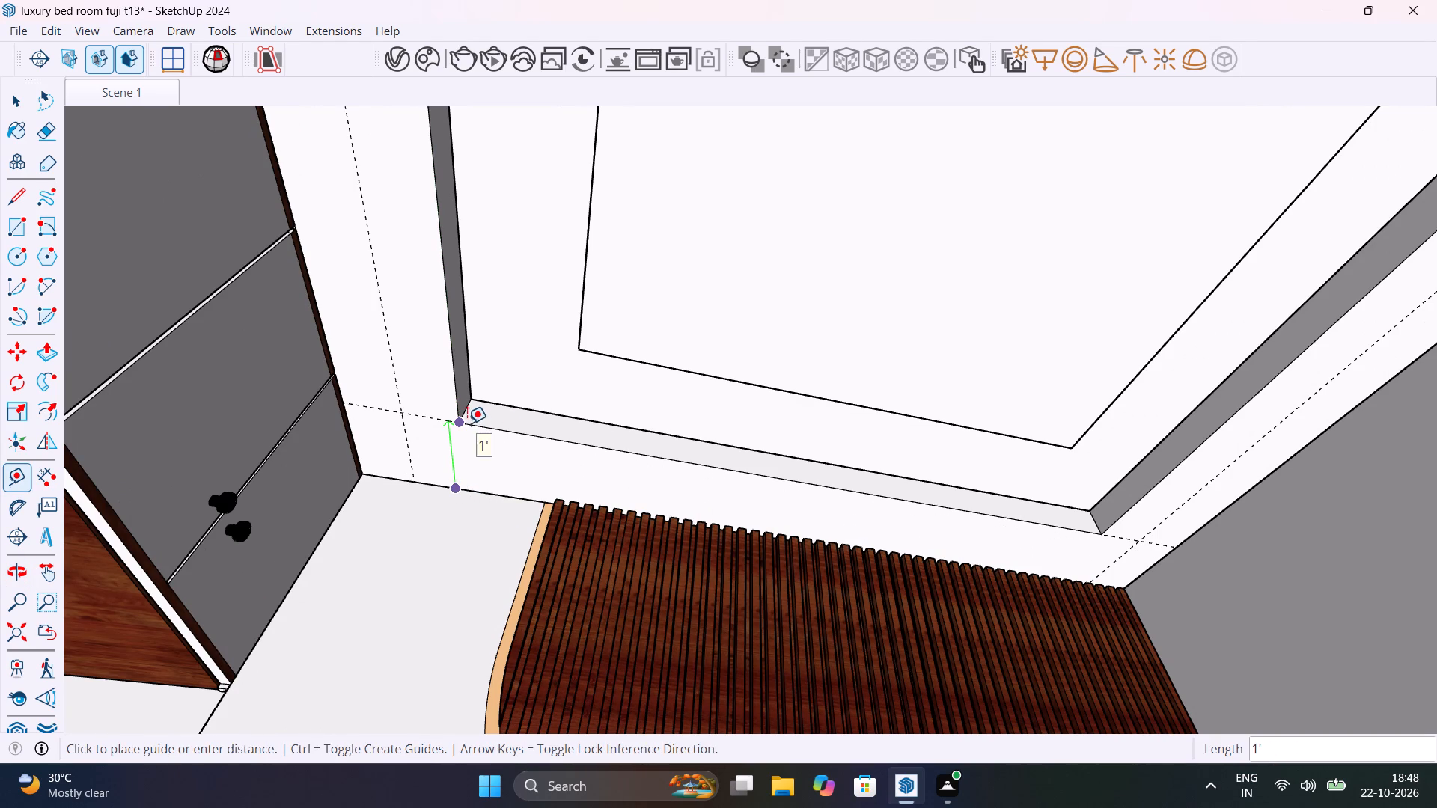
left_click(467, 422)
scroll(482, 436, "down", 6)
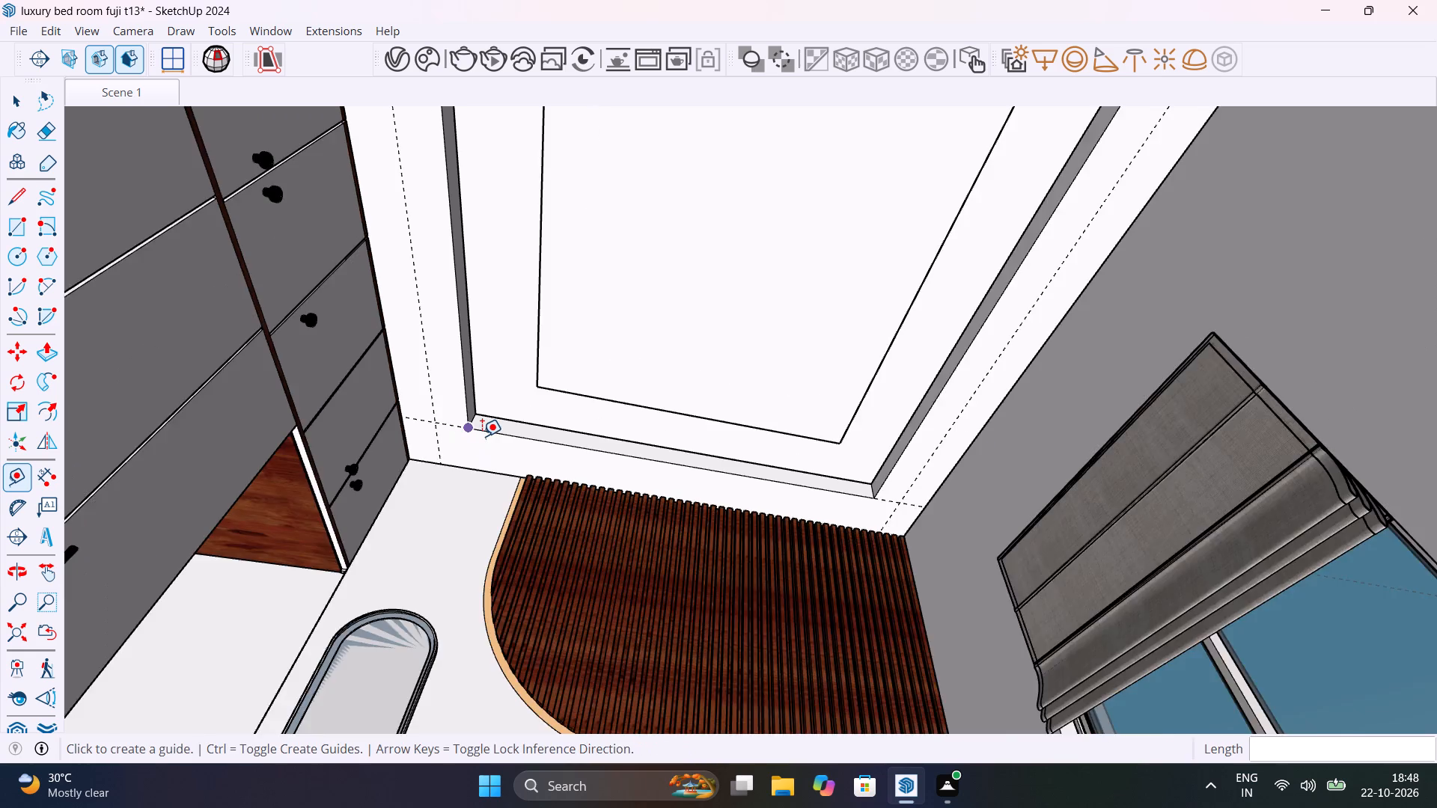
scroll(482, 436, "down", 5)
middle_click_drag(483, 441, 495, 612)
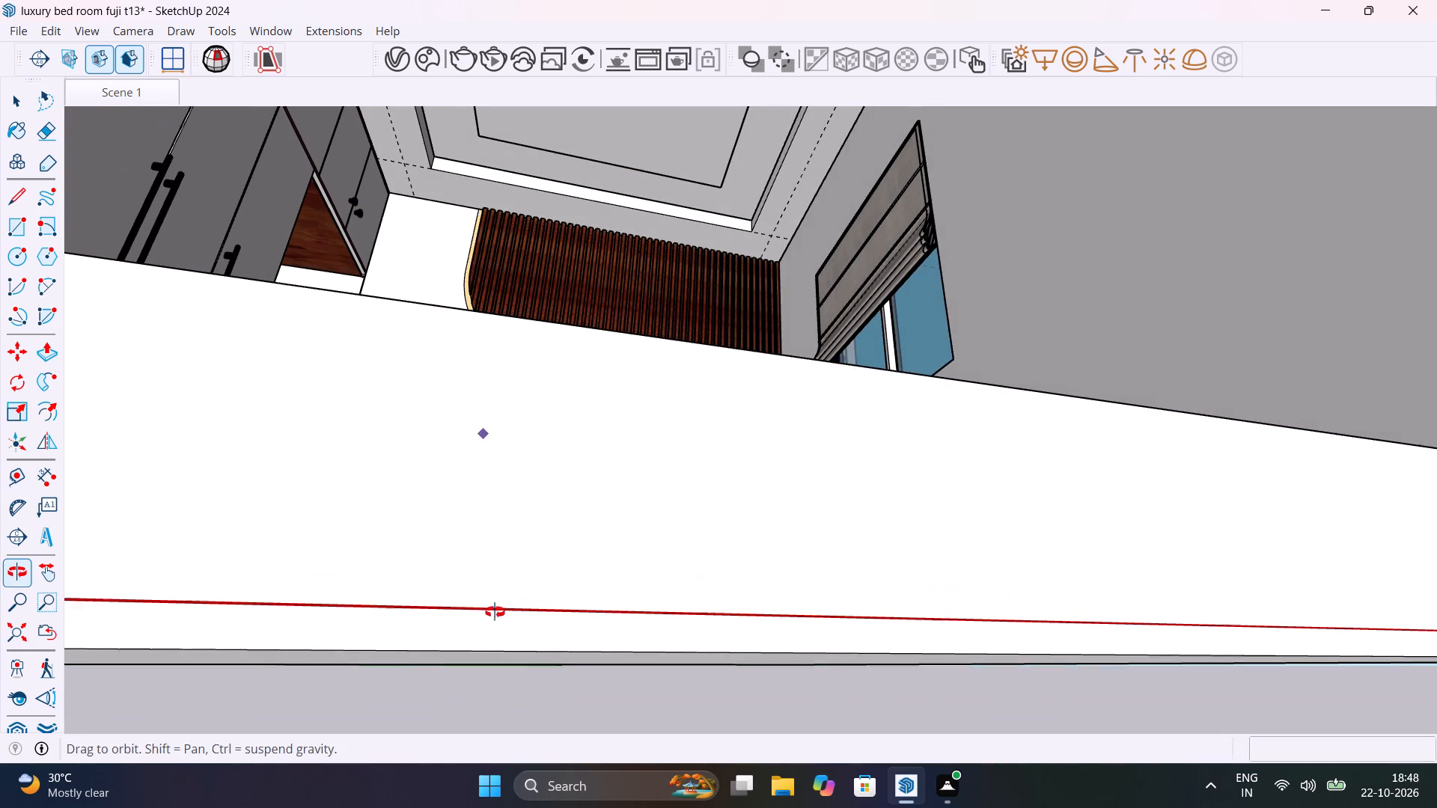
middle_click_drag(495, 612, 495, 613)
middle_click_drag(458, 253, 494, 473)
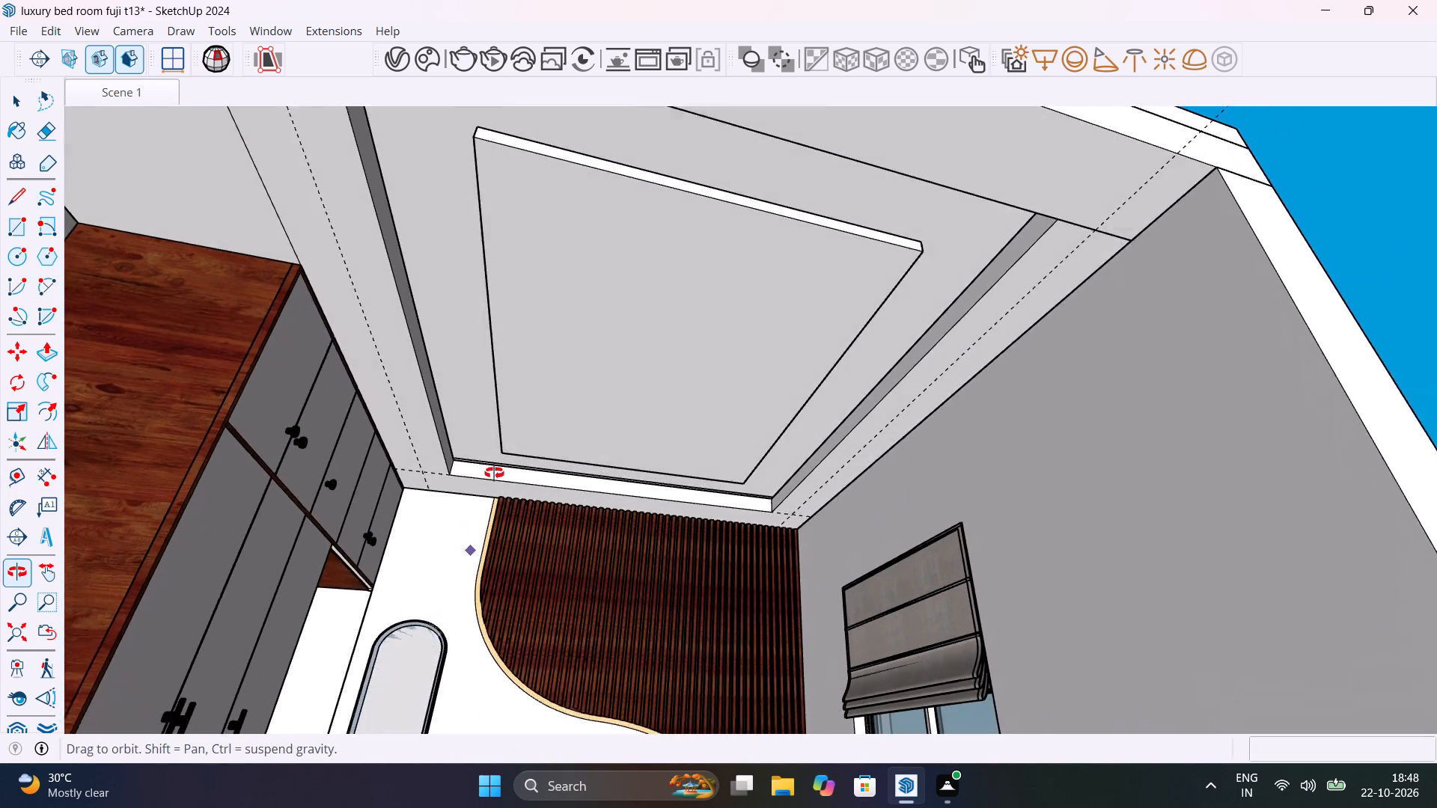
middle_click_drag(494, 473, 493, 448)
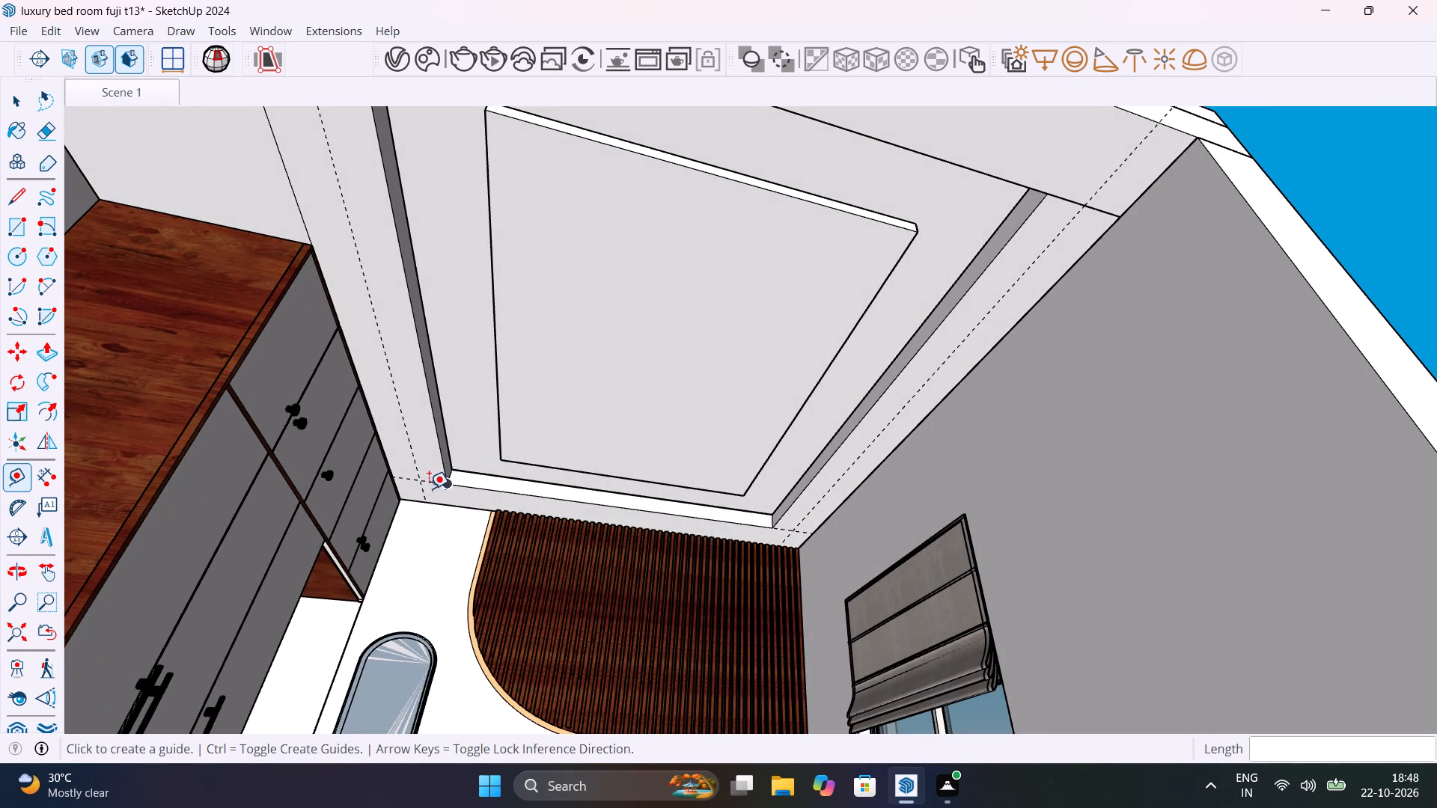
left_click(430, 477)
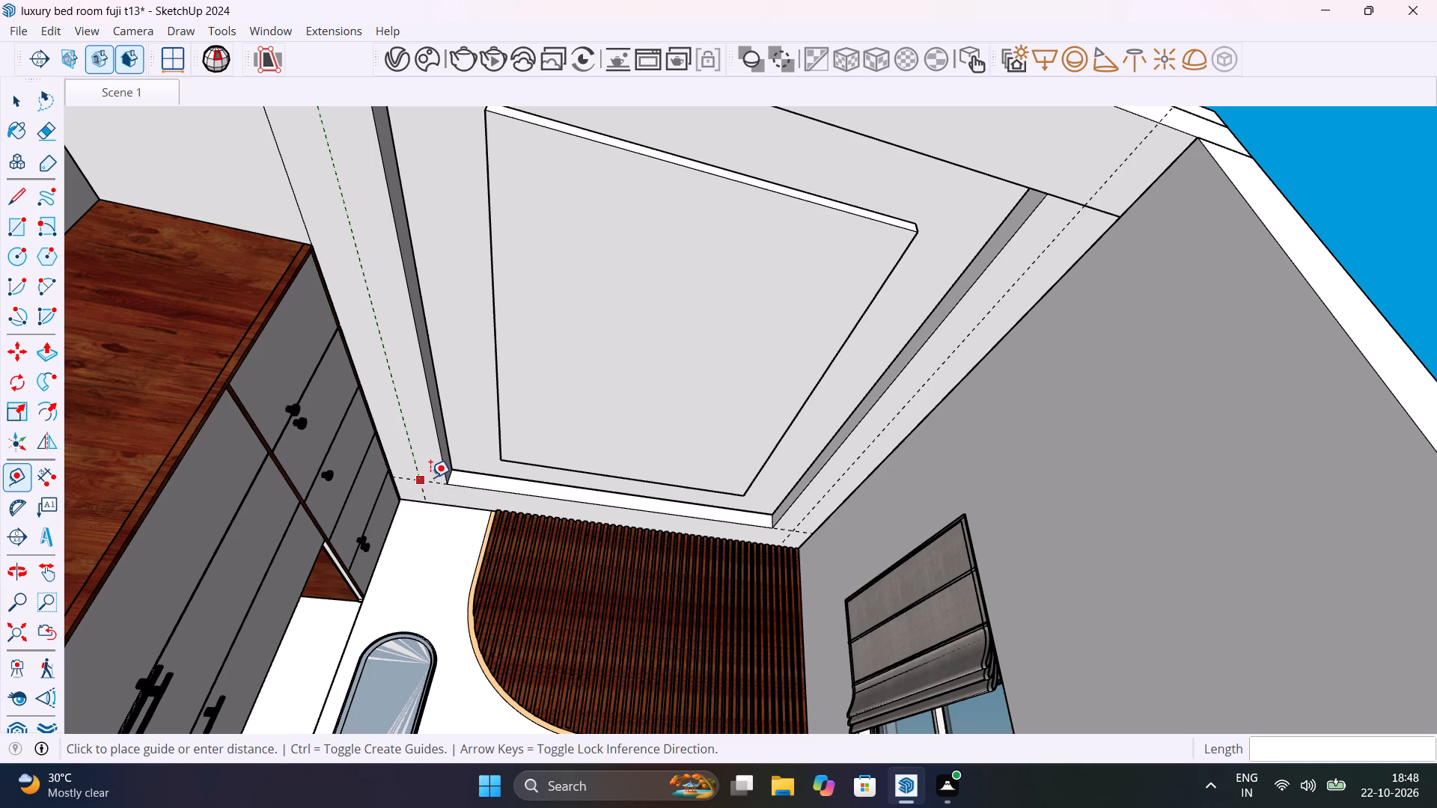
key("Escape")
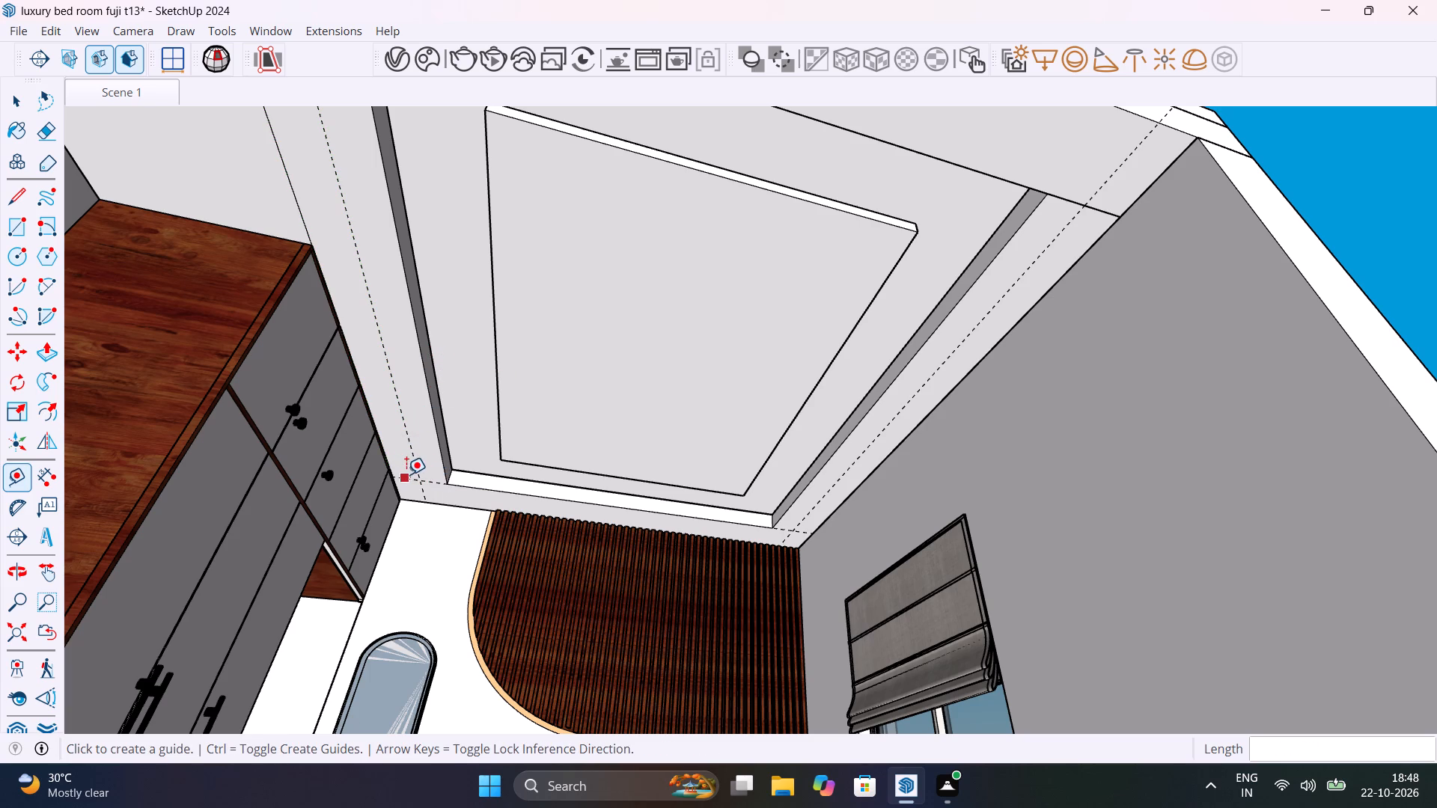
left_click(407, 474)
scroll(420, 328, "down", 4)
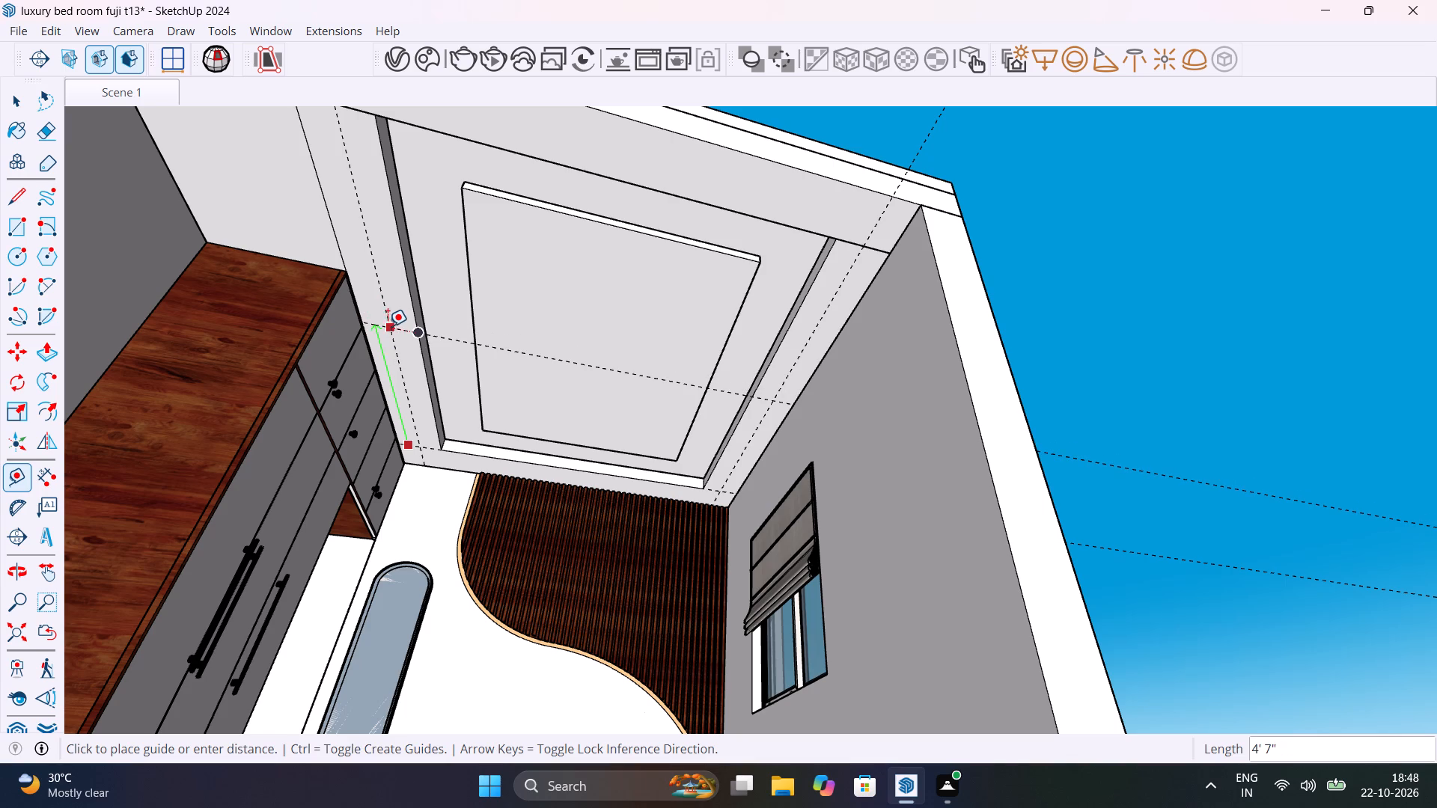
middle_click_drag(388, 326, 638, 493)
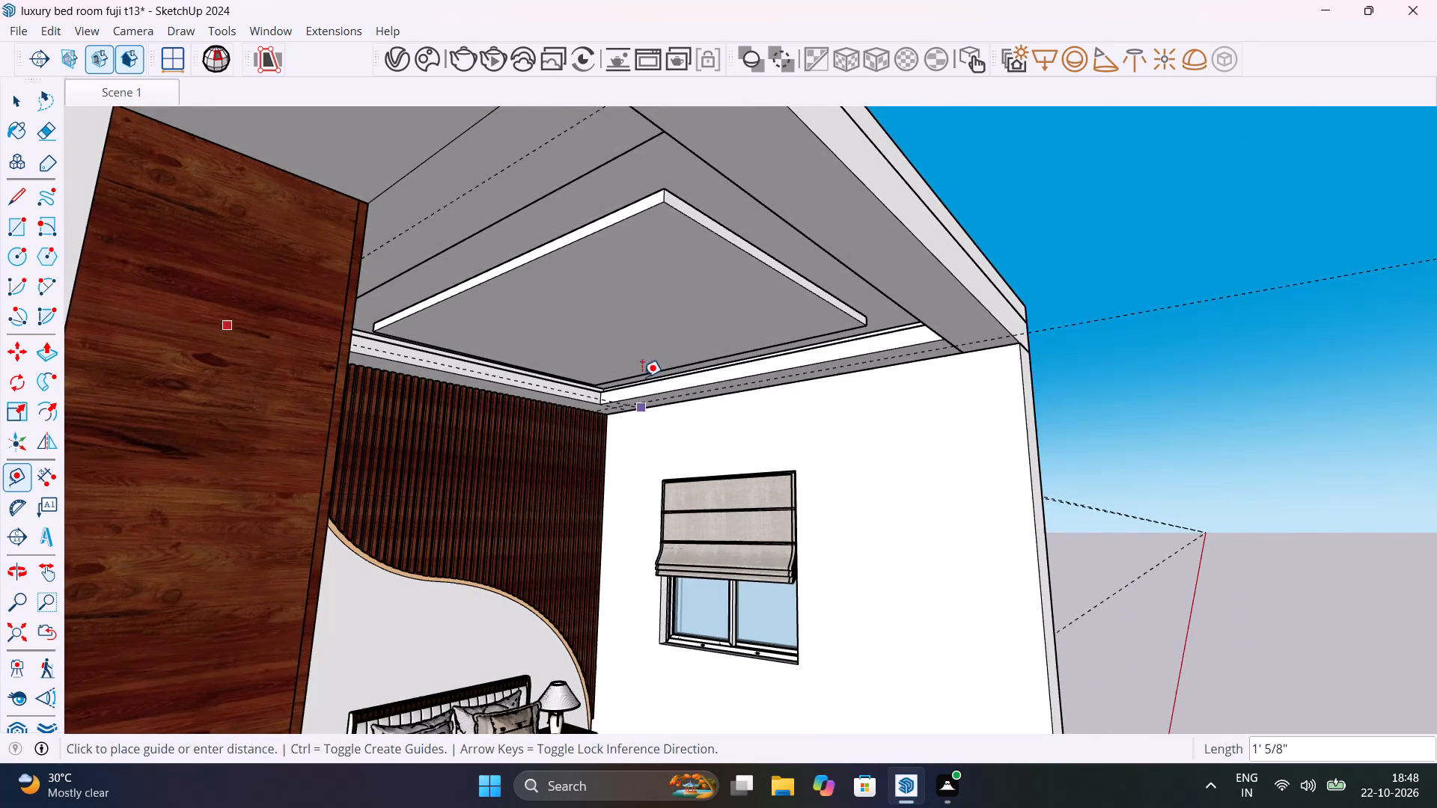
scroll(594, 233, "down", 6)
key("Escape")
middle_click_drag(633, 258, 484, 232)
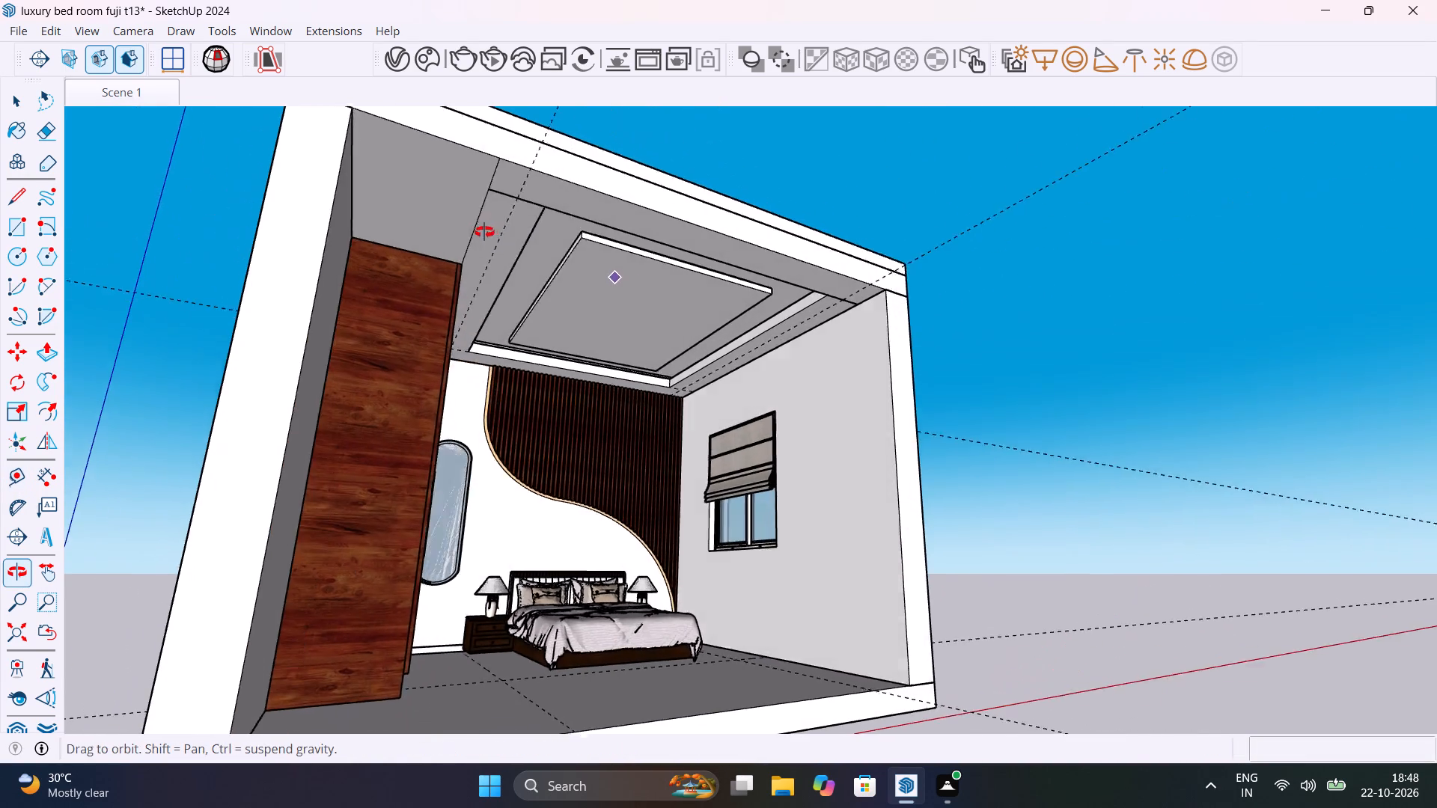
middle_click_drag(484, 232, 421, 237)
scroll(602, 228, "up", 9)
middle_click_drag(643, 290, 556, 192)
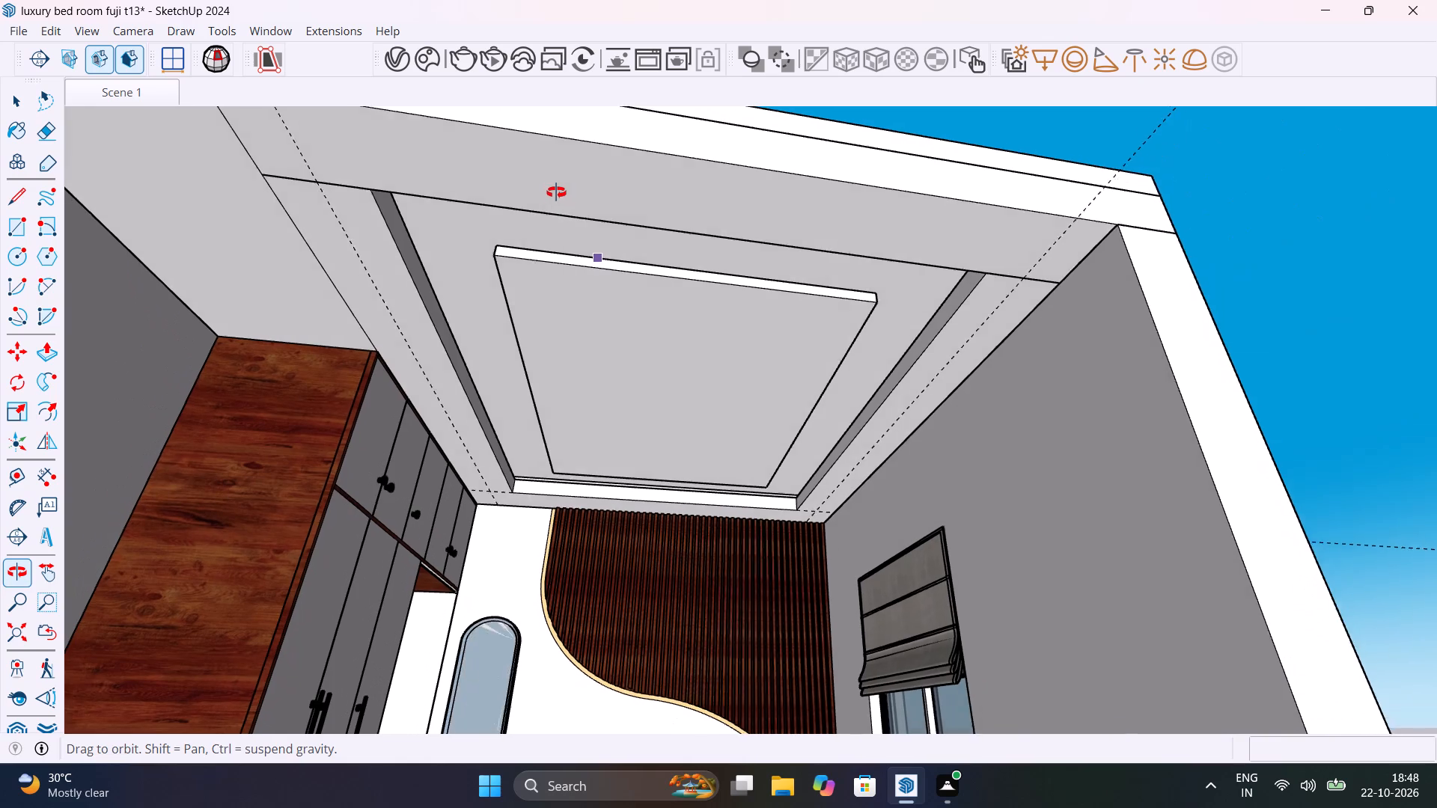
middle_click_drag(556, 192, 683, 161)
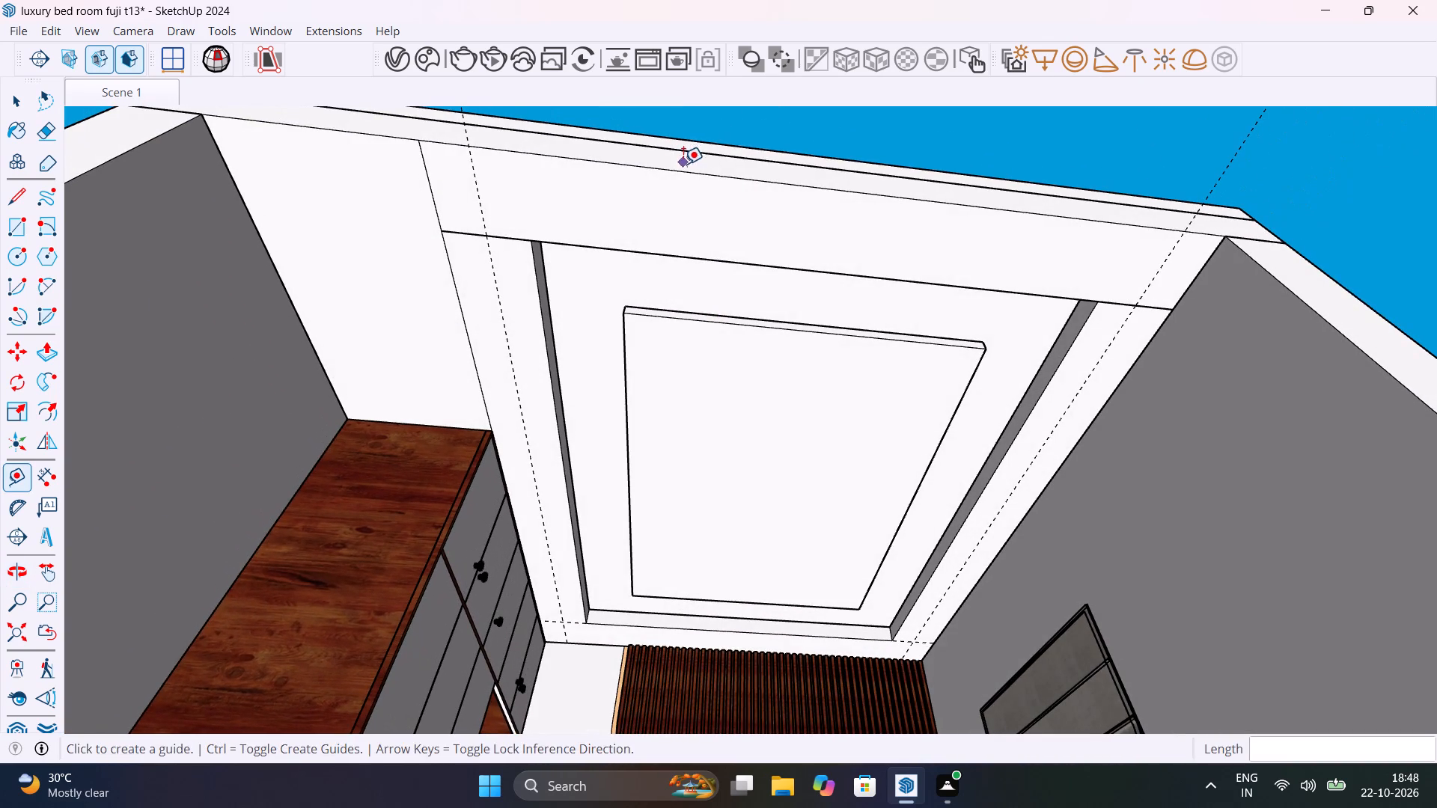
Clear the Chaos Cosmos asset search and place one downloaded Tlon Light 650 fixture on the ceiling near the wardrobe-side border.
left_click(433, 57)
scroll(583, 254, "down", 4)
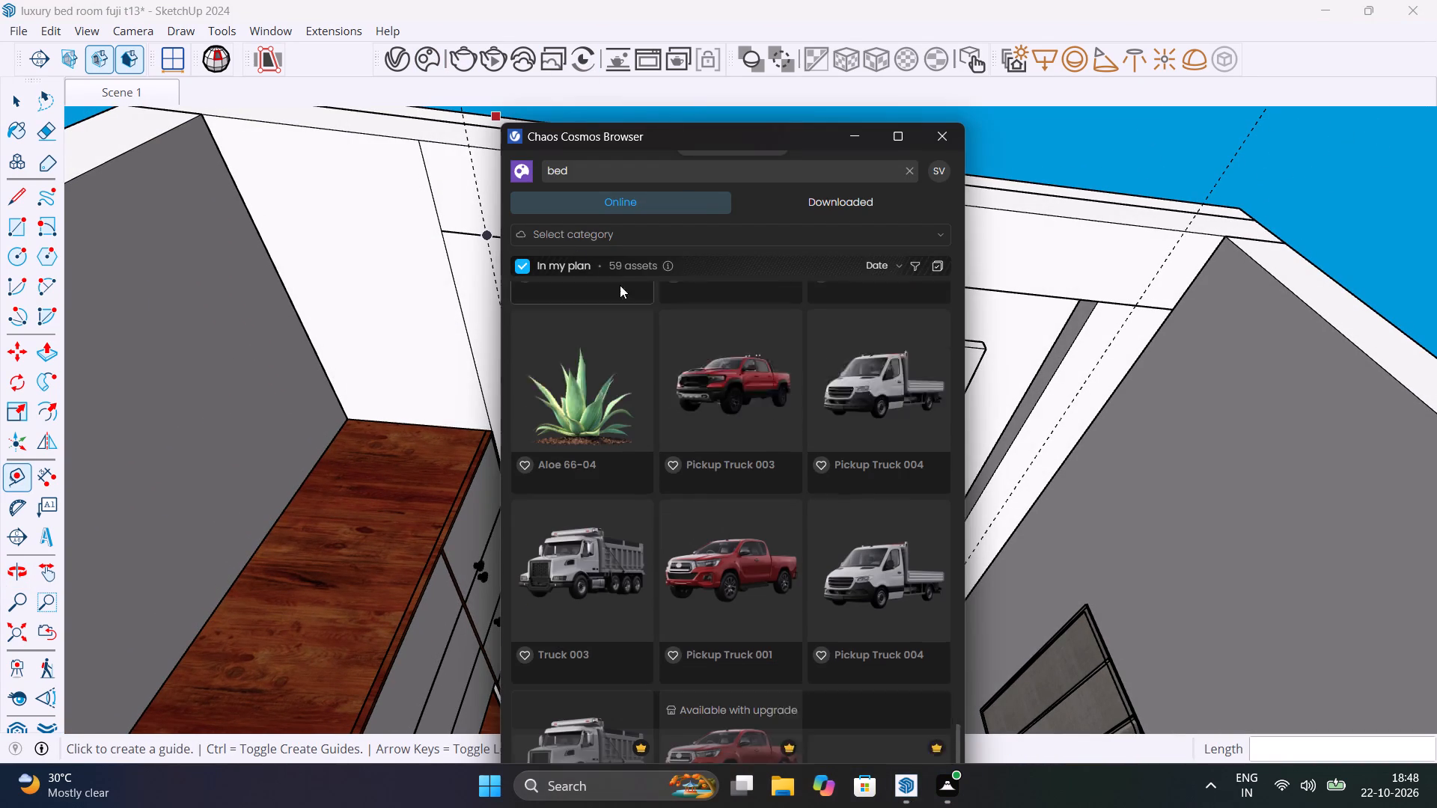
left_click(827, 197)
left_click(903, 170)
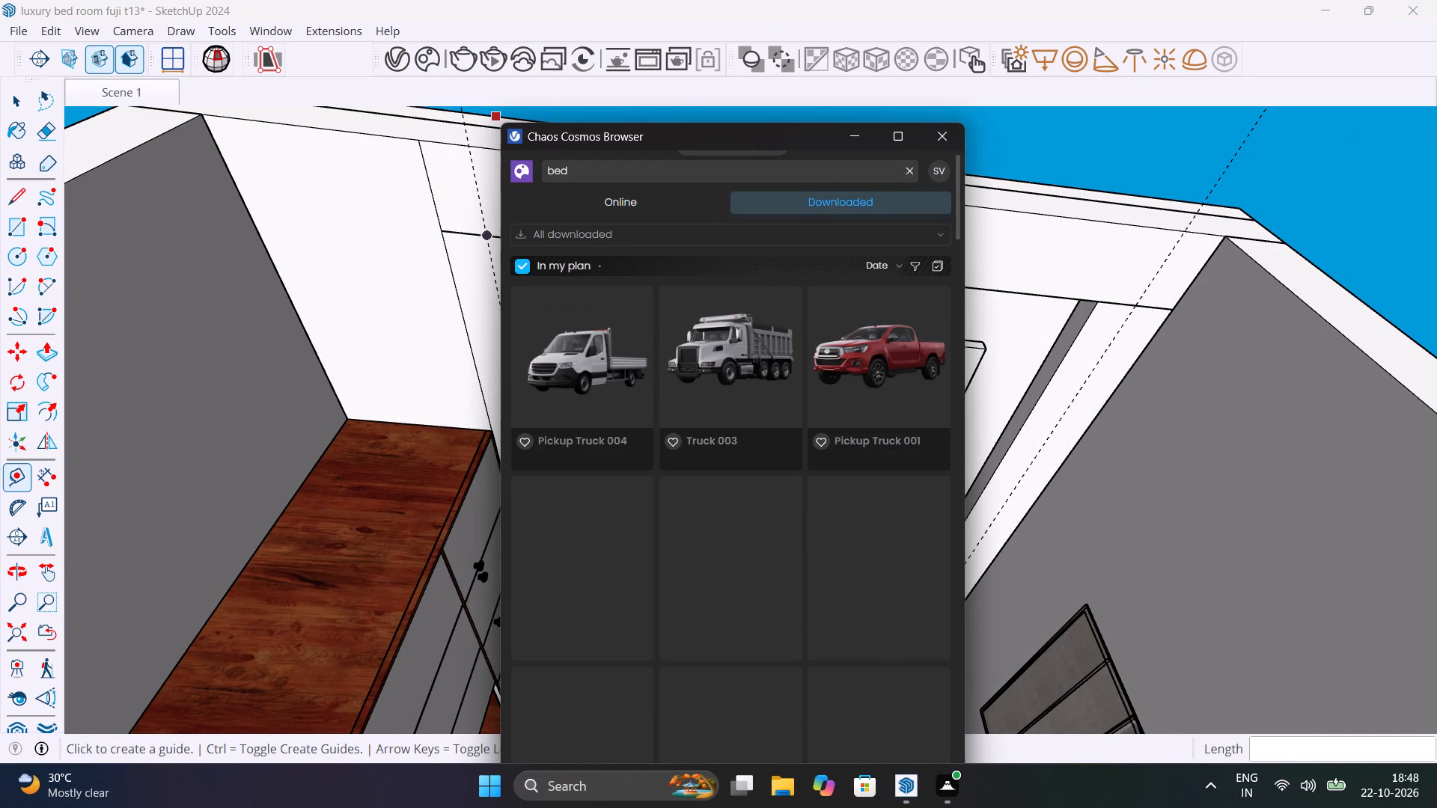
scroll(853, 300, "down", 1)
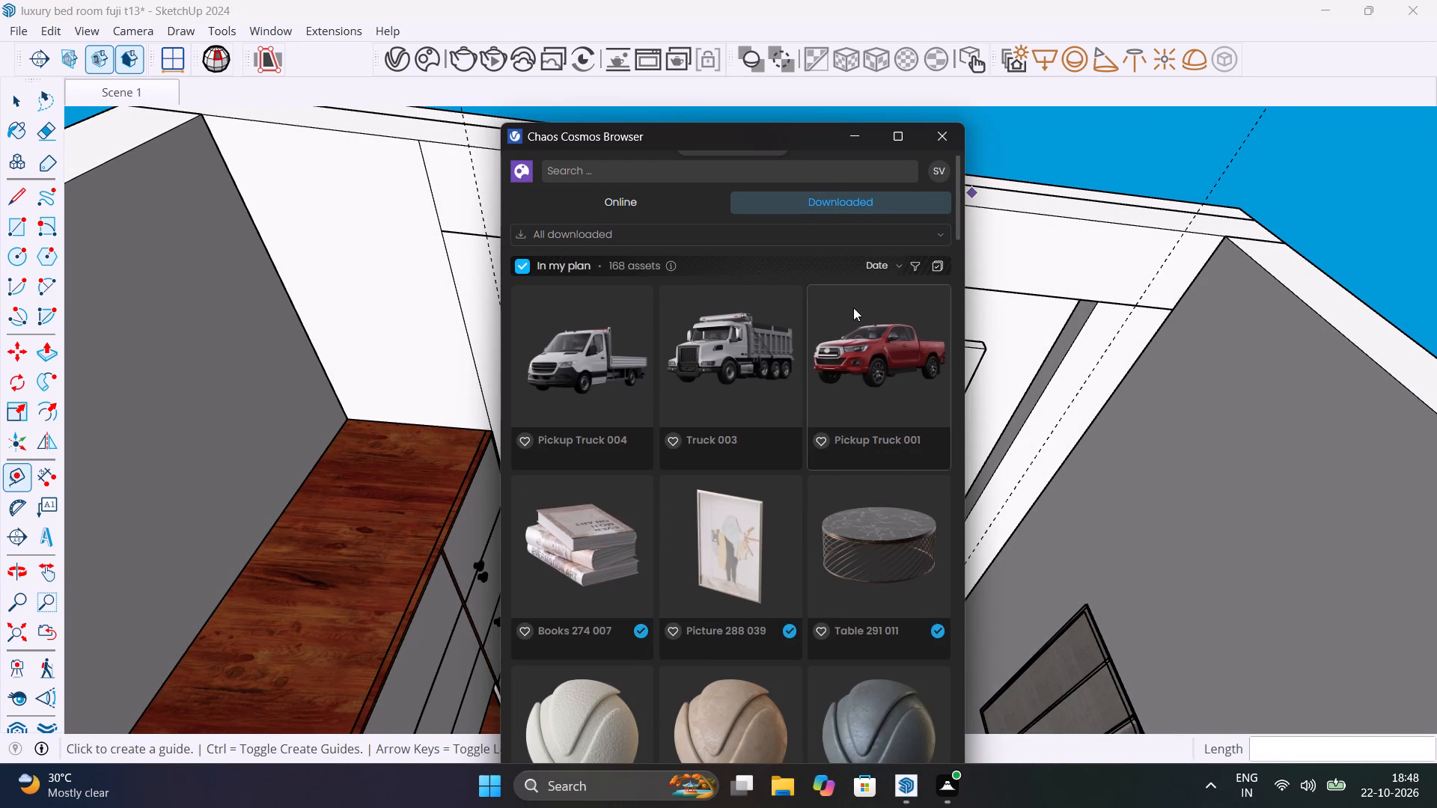
scroll(853, 307, "down", 20)
scroll(853, 310, "down", 2)
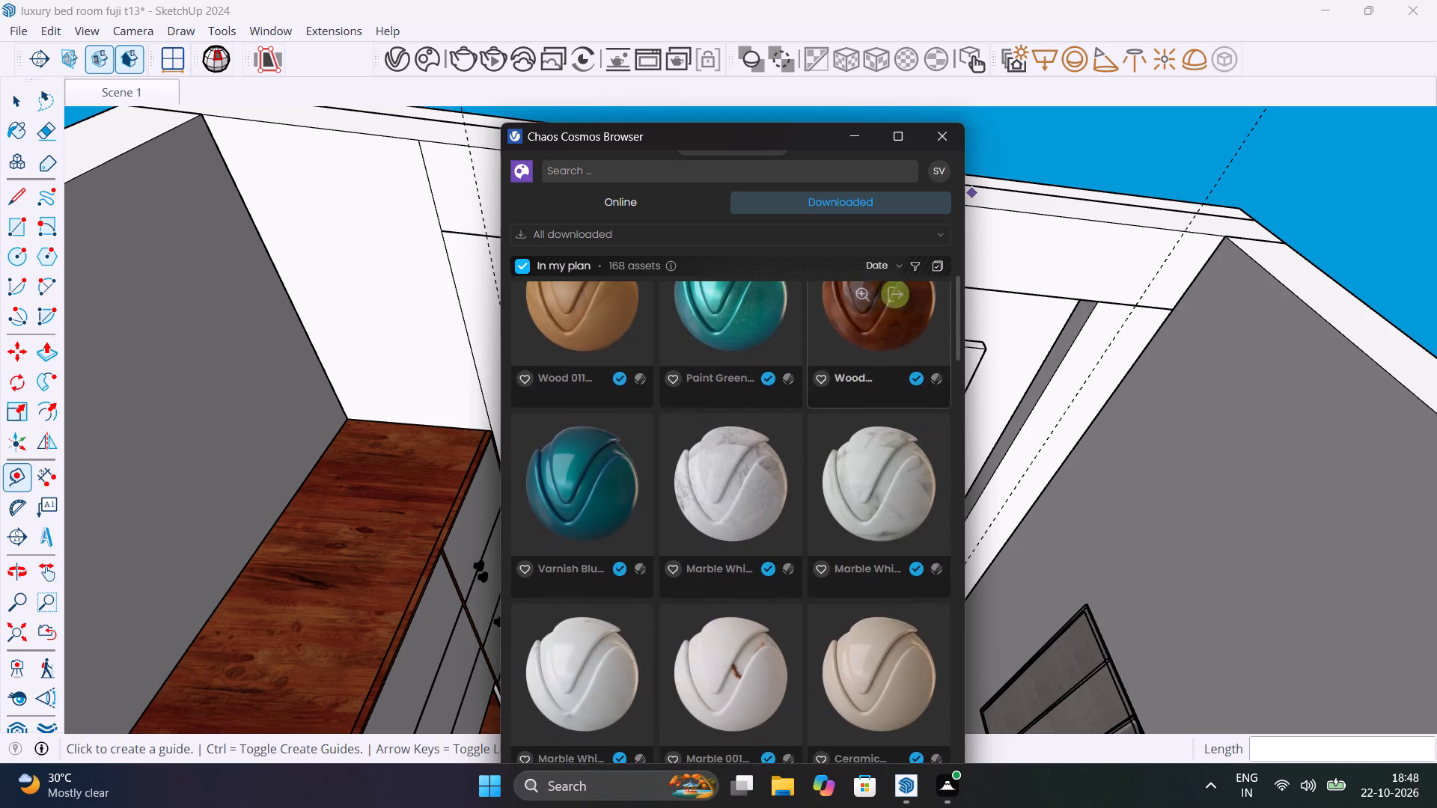
scroll(853, 310, "down", 20)
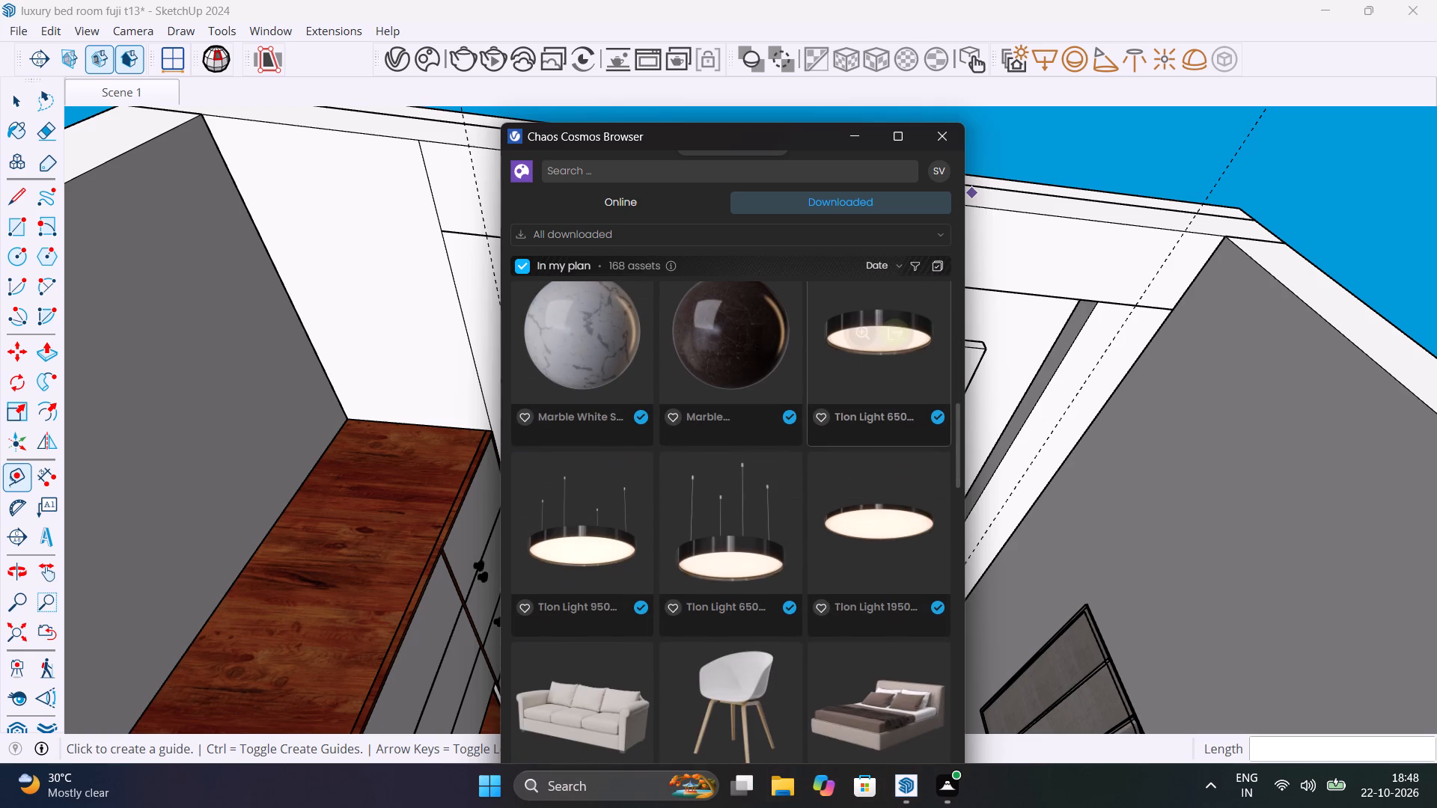
left_click(896, 331)
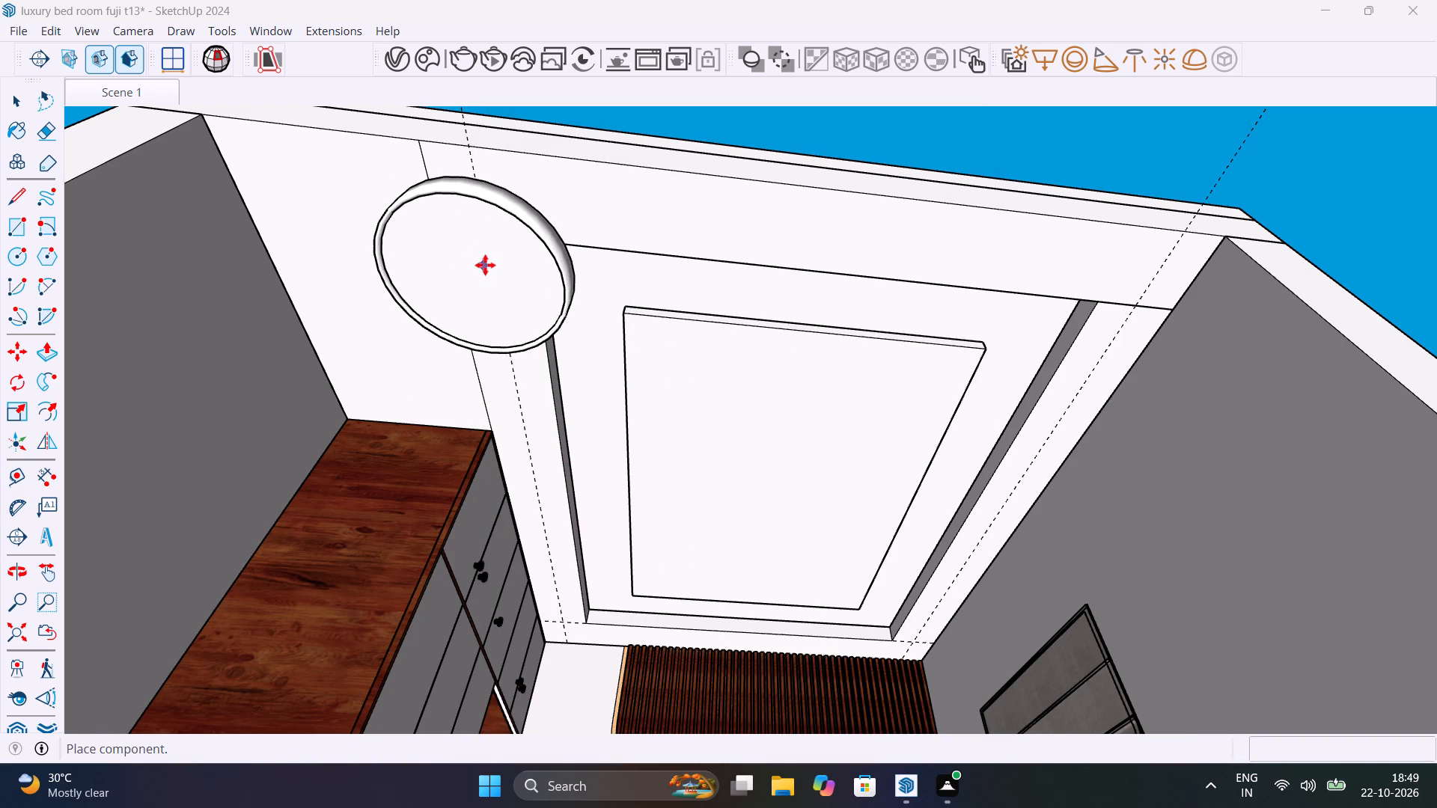
left_click(487, 261)
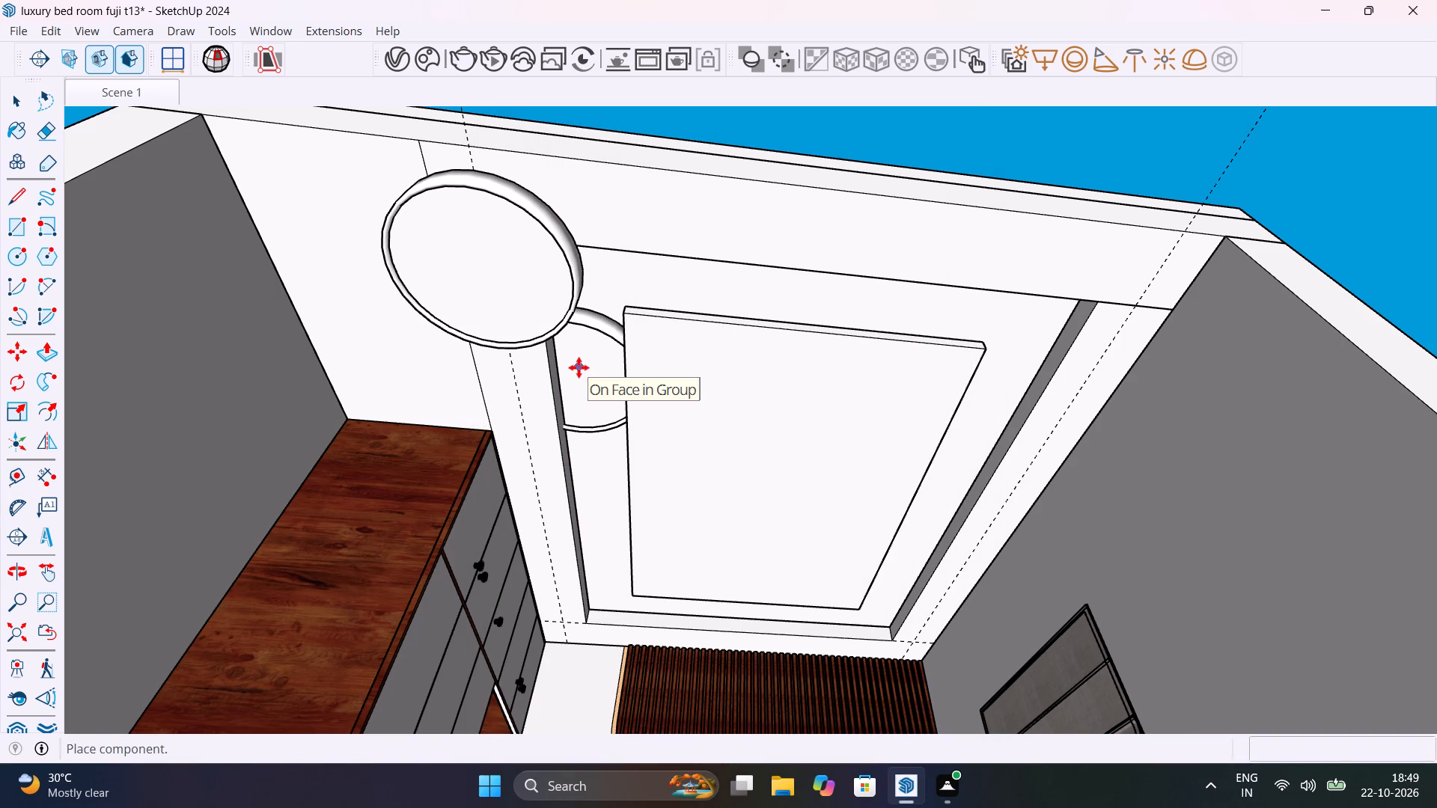
key("Escape")
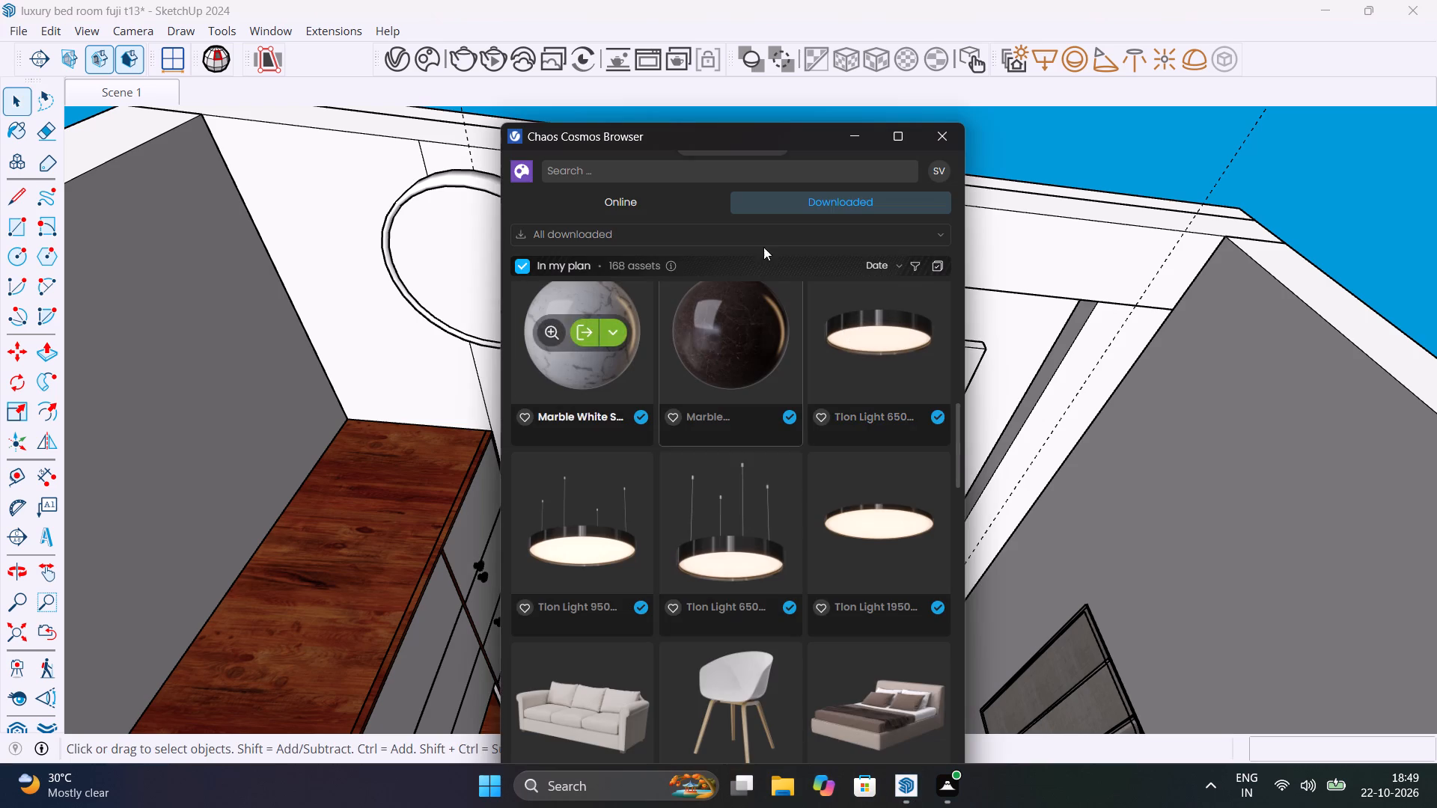
left_click(946, 139)
Scale the placed round ceiling light uniformly by a factor of 0.2.
left_click(499, 273)
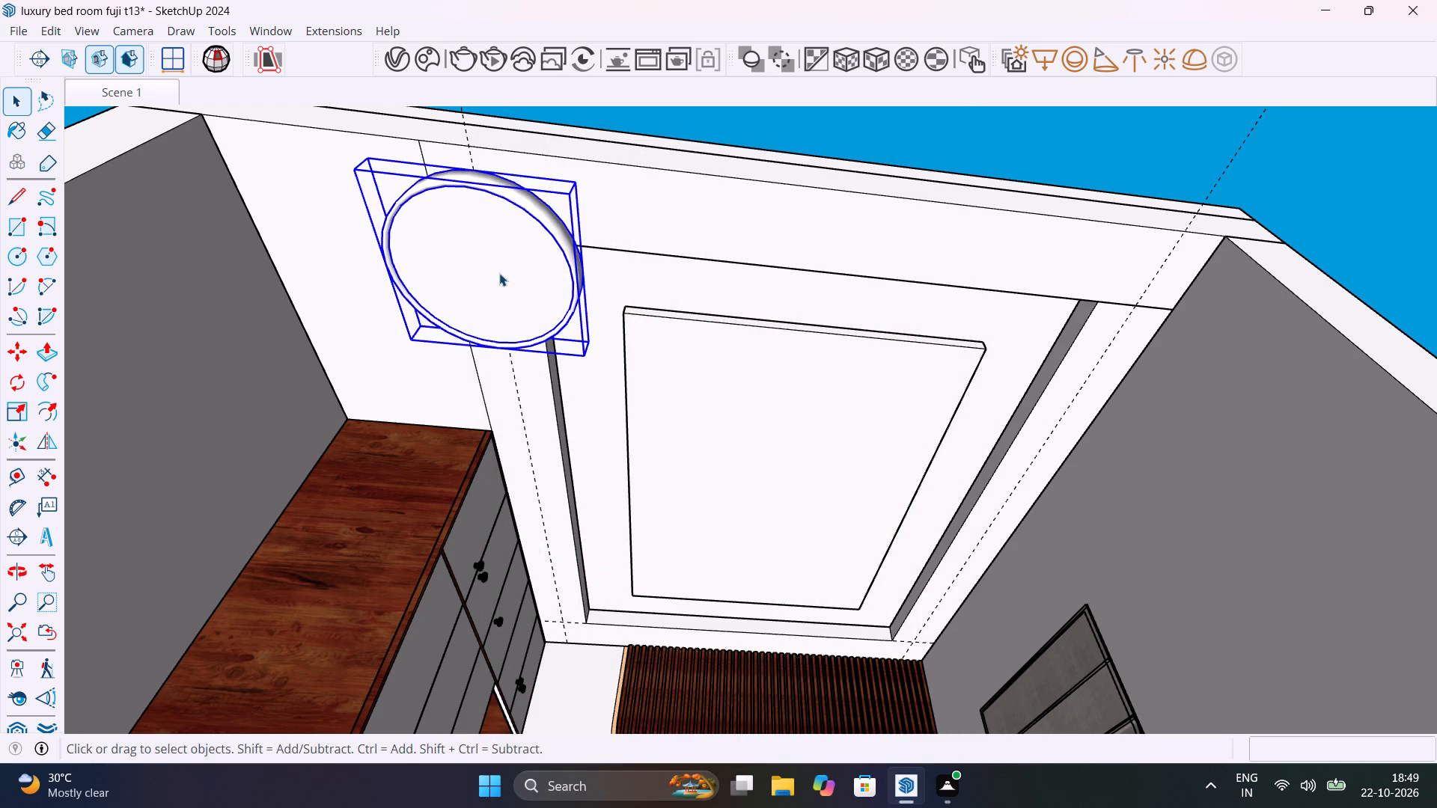
key("s")
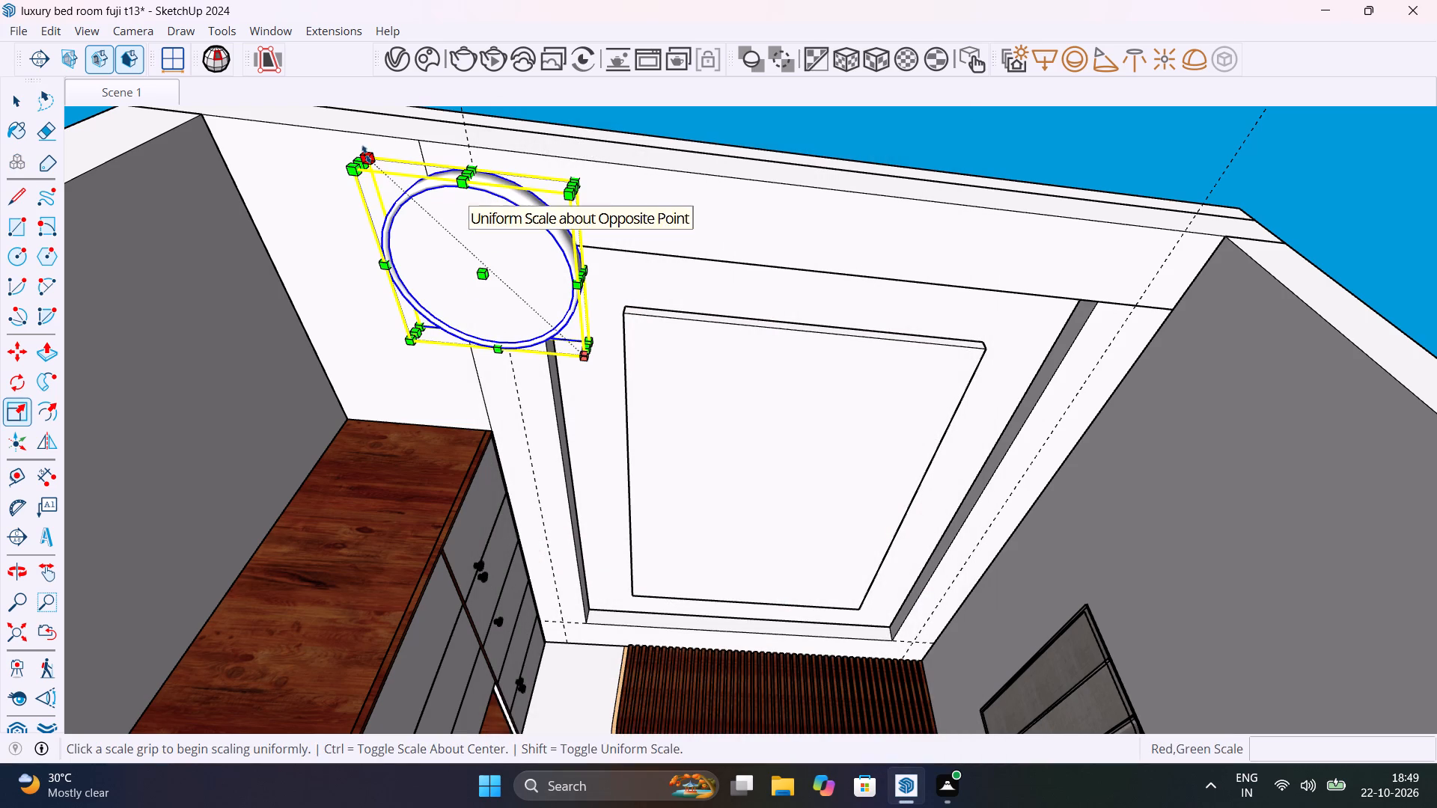
left_click(366, 153)
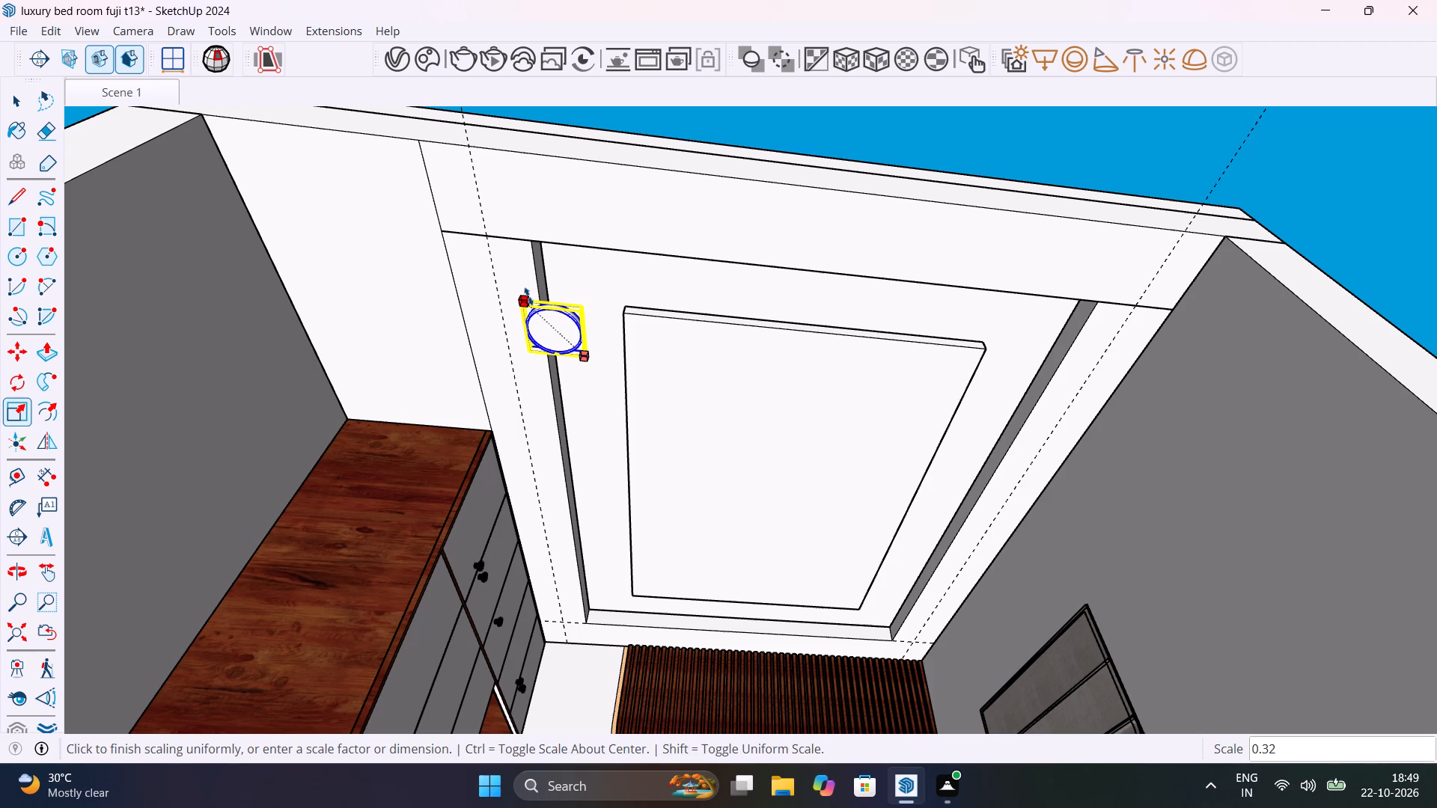
type("0.2")
key("Return")
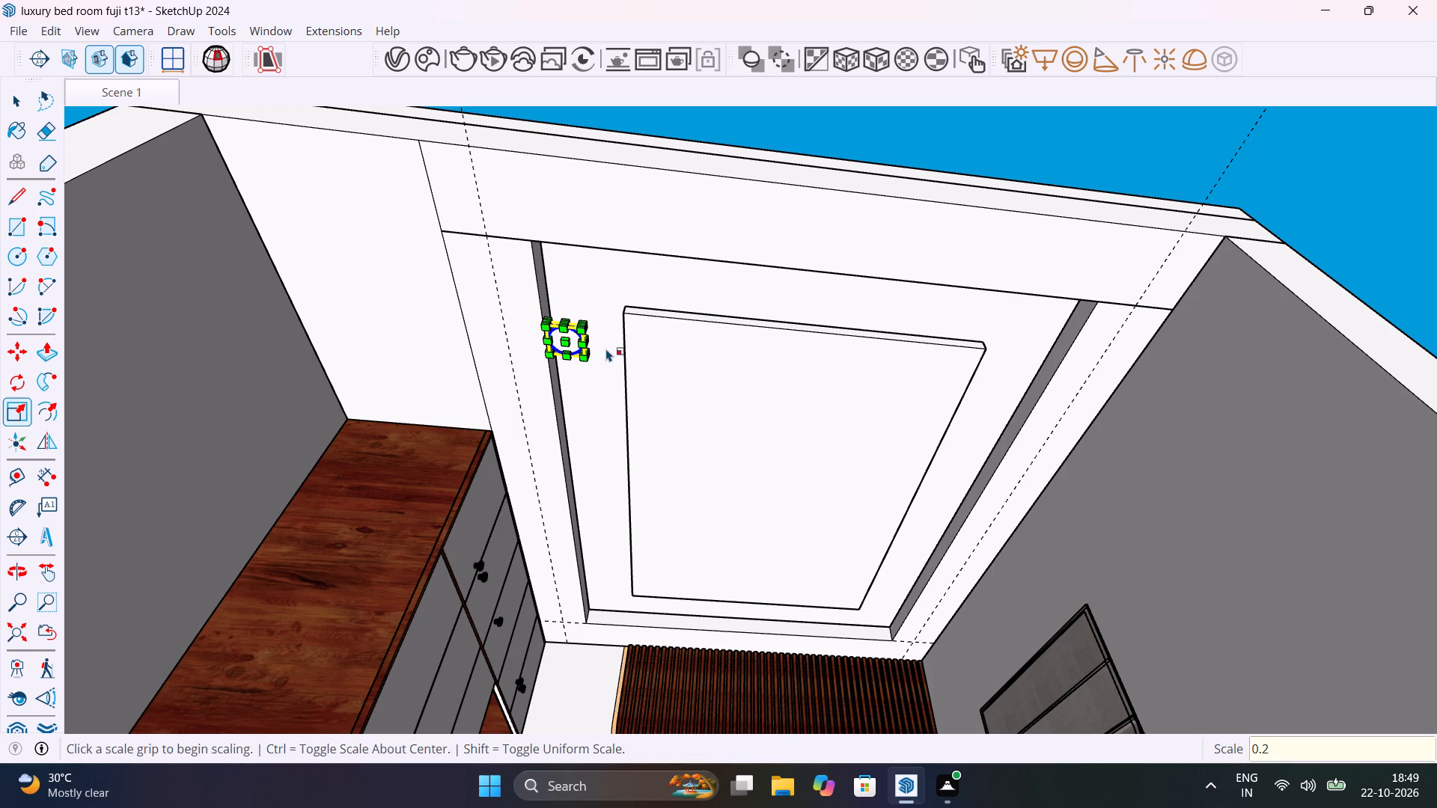
scroll(549, 321, "up", 8)
key("space")
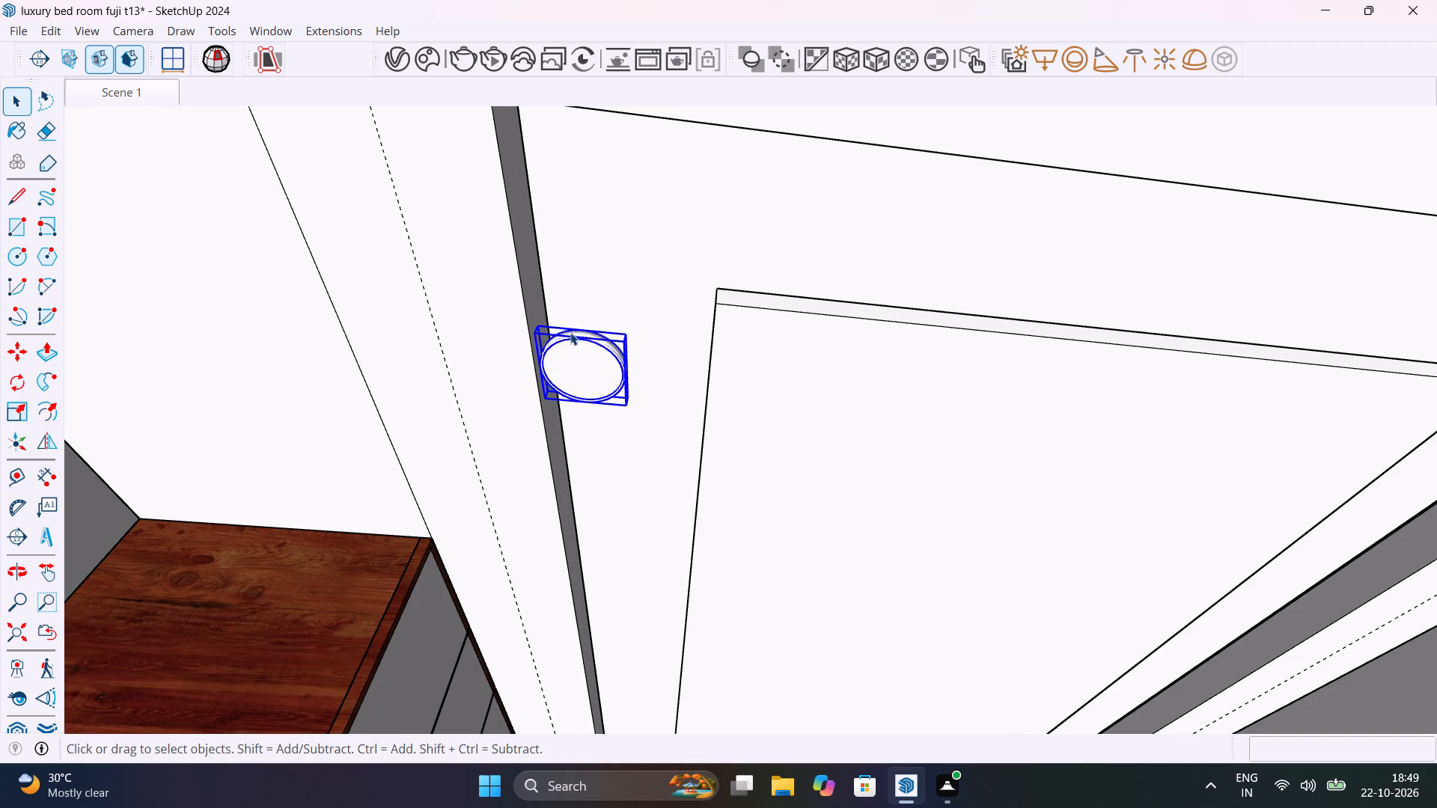
Move the scaled round light onto the wardrobe-side guide, where it crosses the border line opposite the bed wall, adjusting it by about 1".
key("m")
left_click(623, 405)
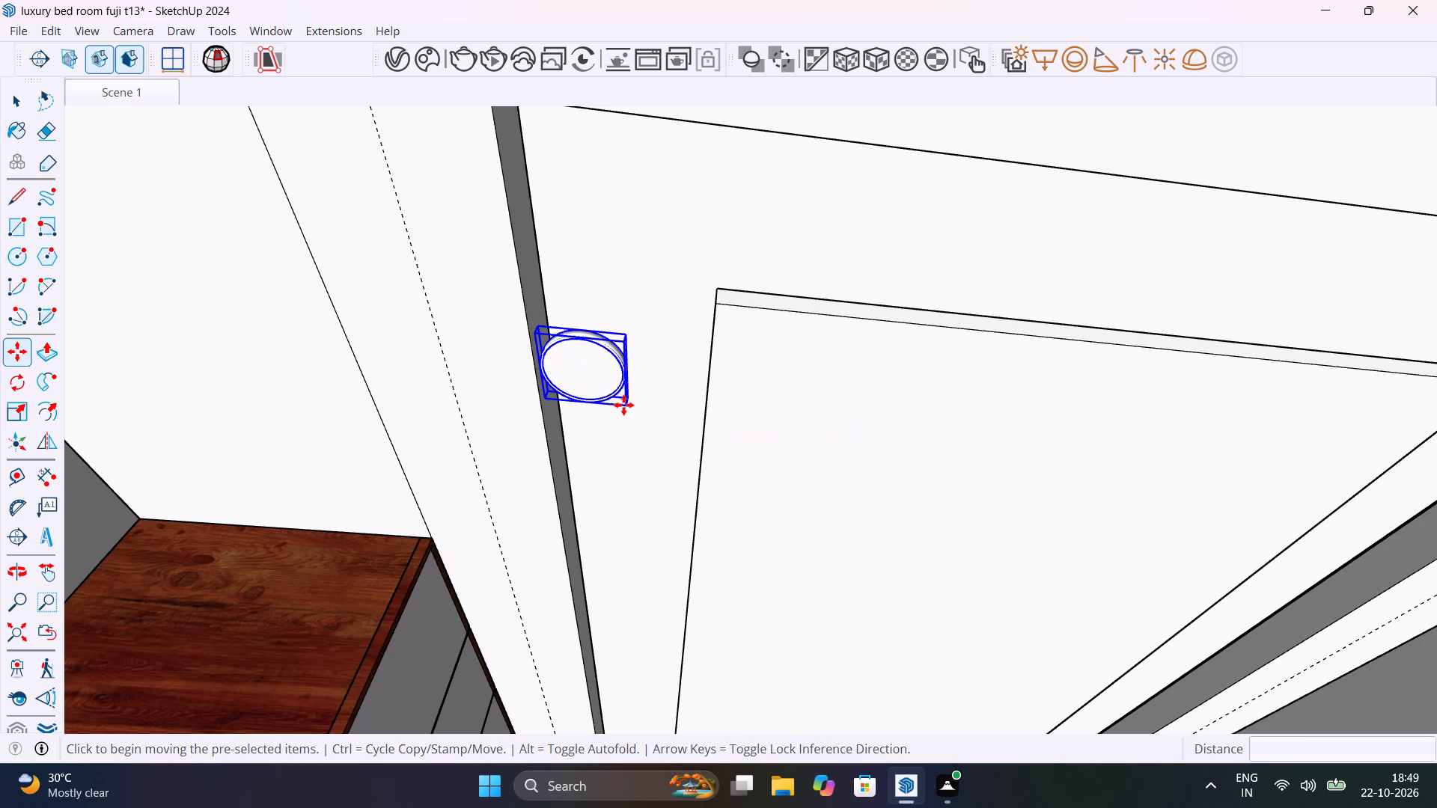
scroll(426, 248, "down", 6)
middle_click_drag(450, 281, 574, 463, "shift")
scroll(574, 464, "up", 1, "shift")
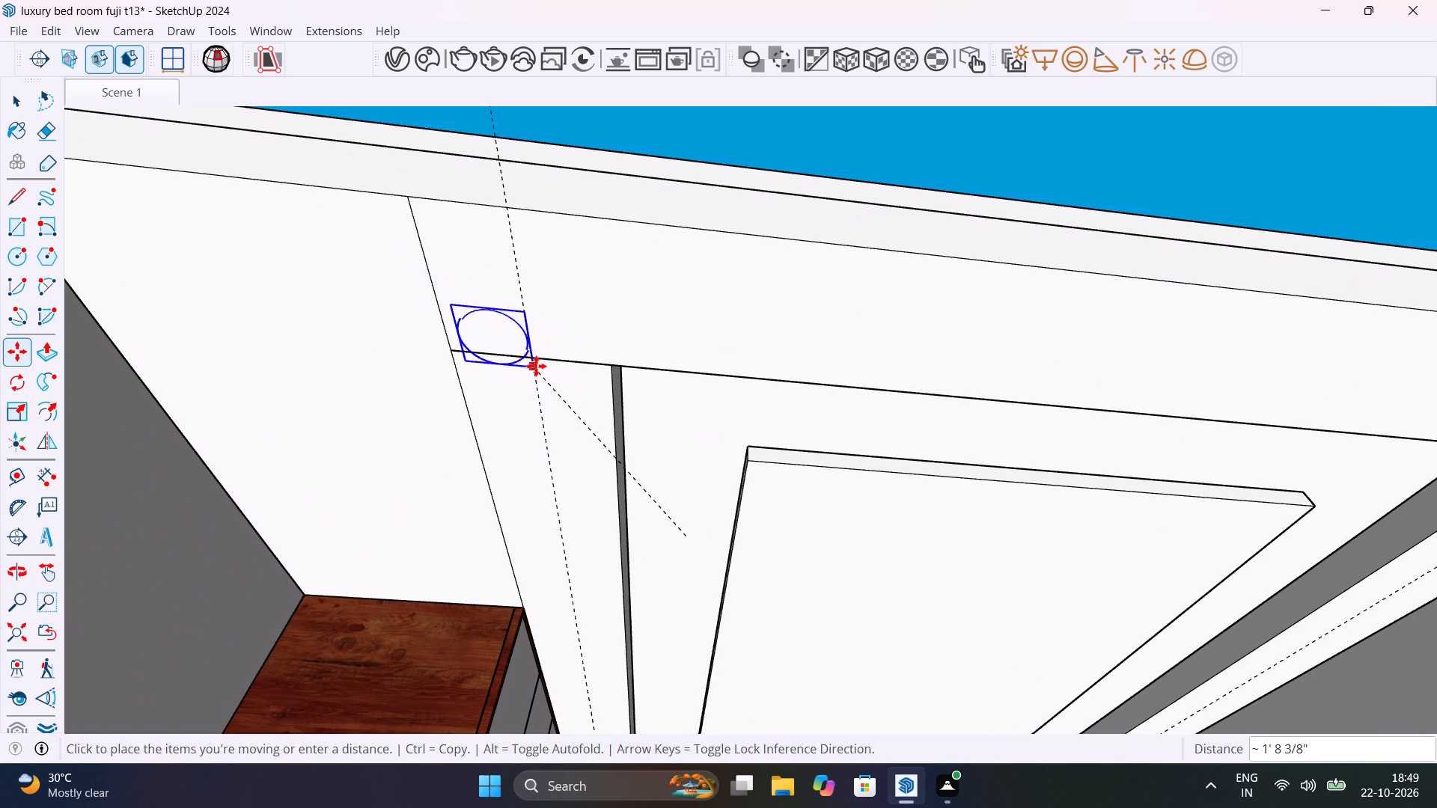
left_click(566, 389)
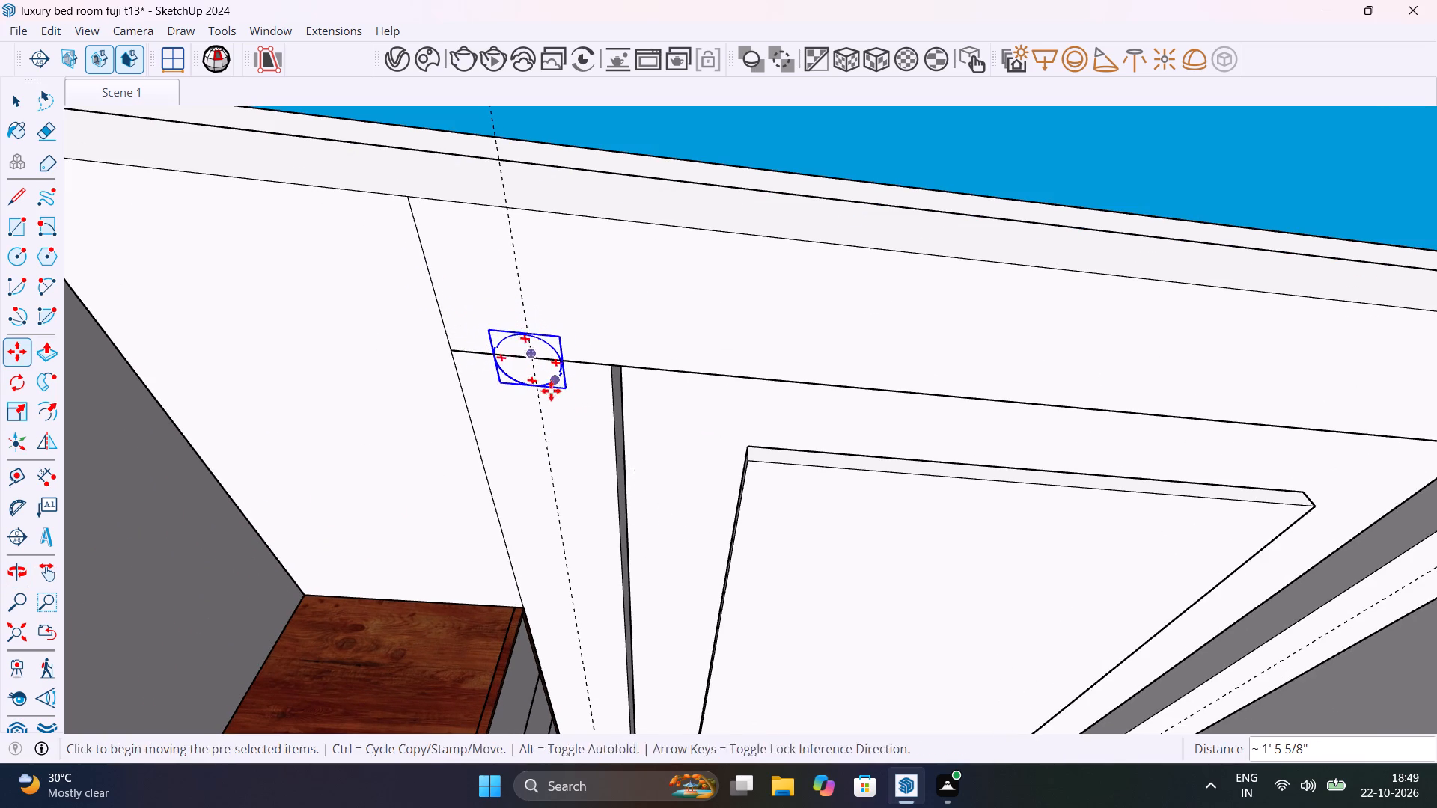
middle_click_drag(570, 410, 677, 503)
scroll(565, 338, "up", 4)
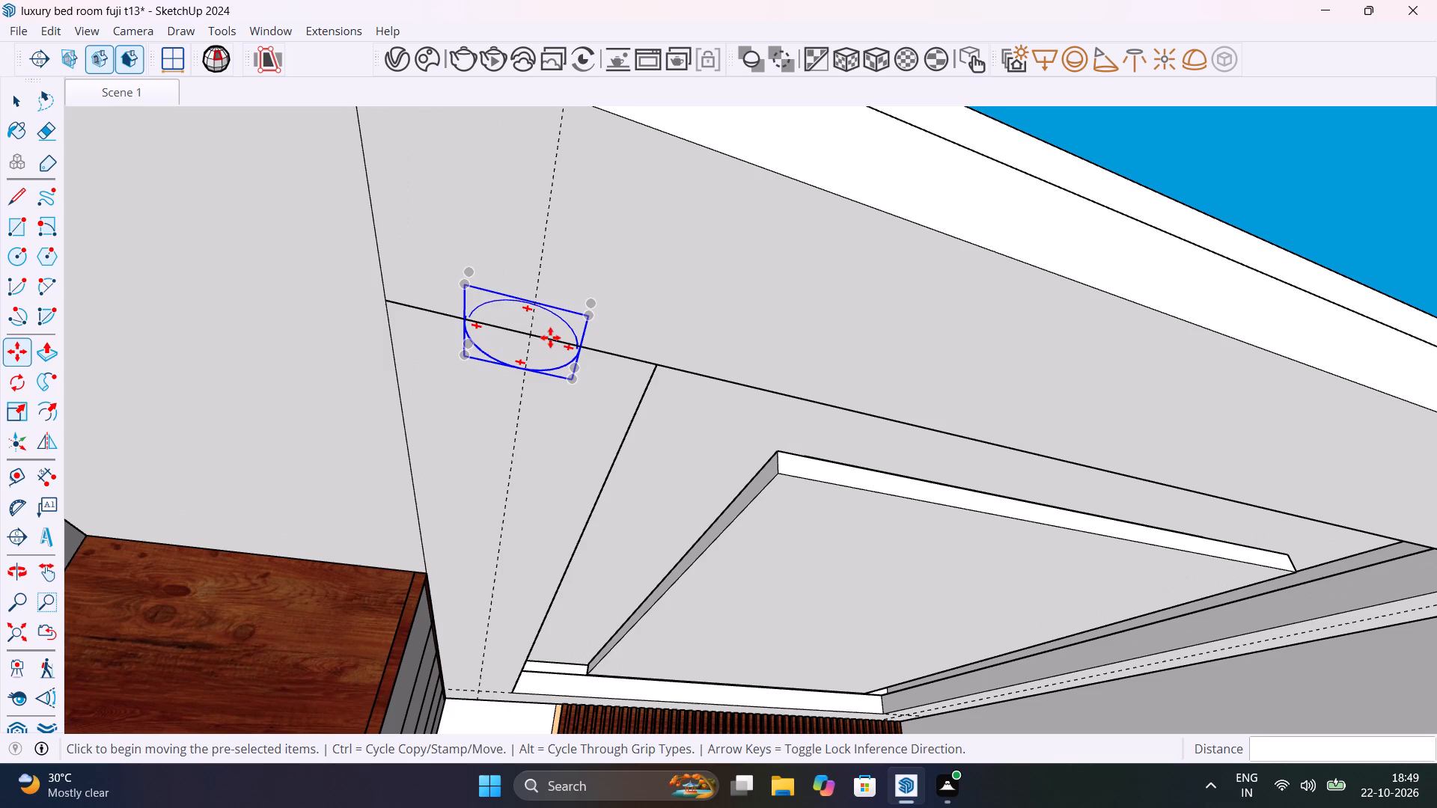
left_click(526, 336)
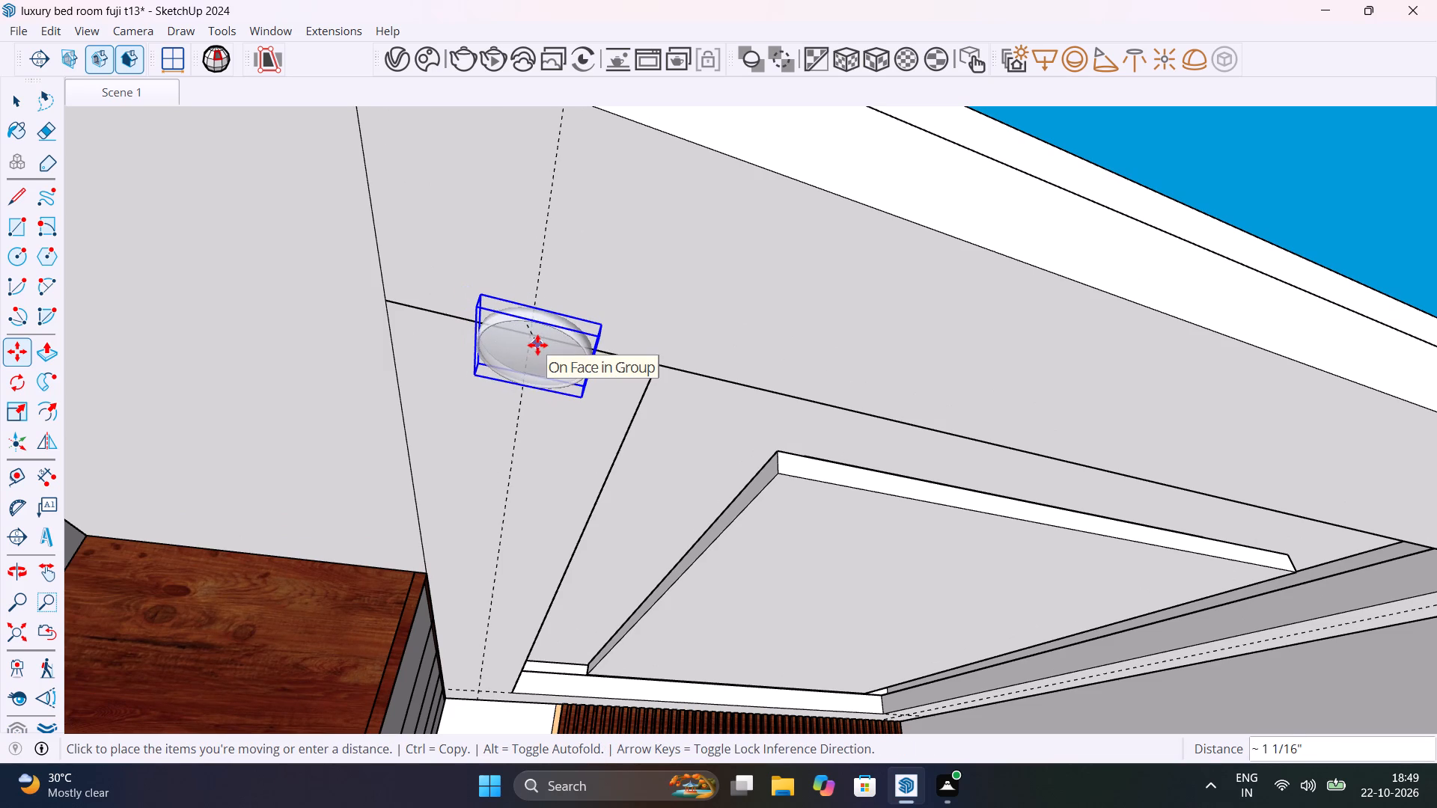
left_click(537, 345)
key("space")
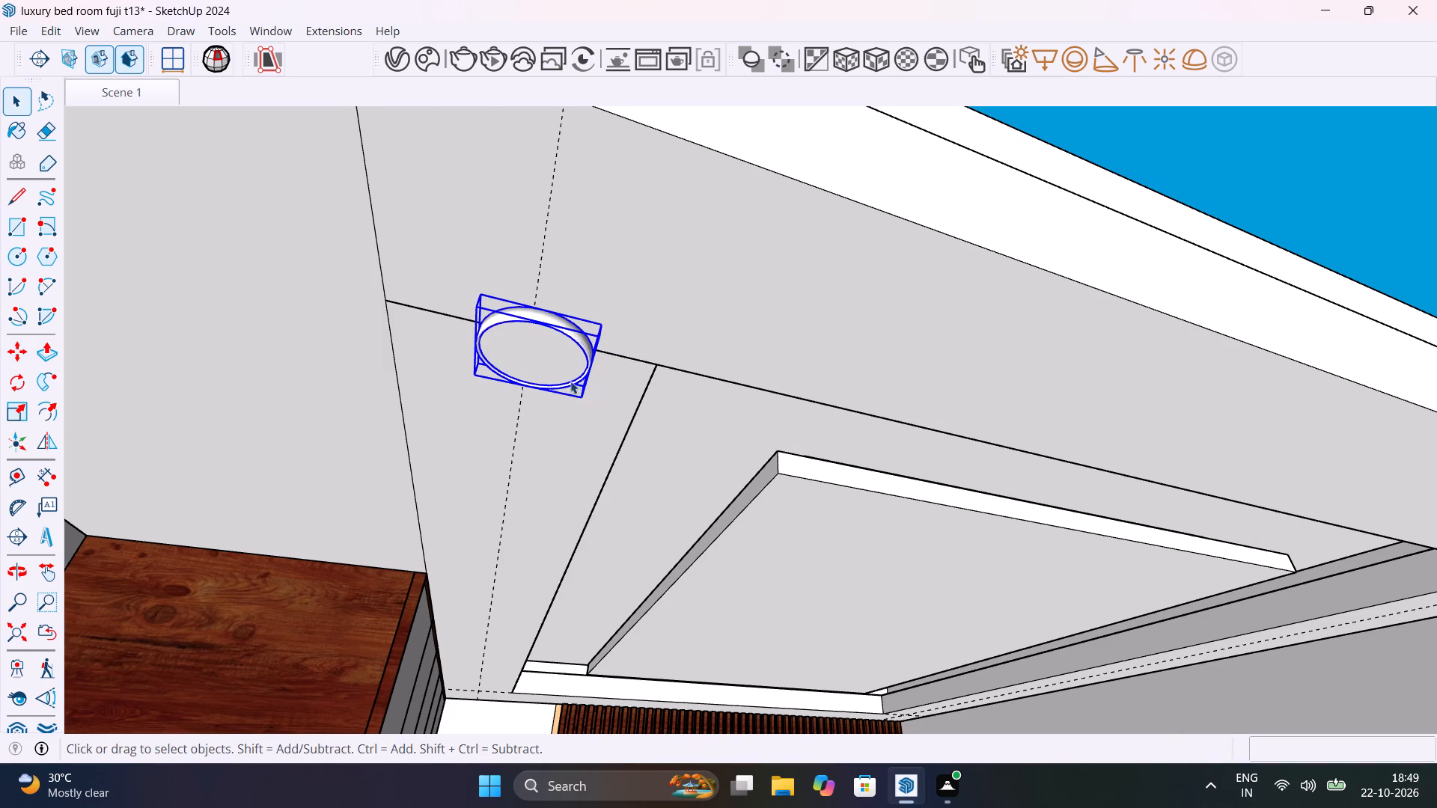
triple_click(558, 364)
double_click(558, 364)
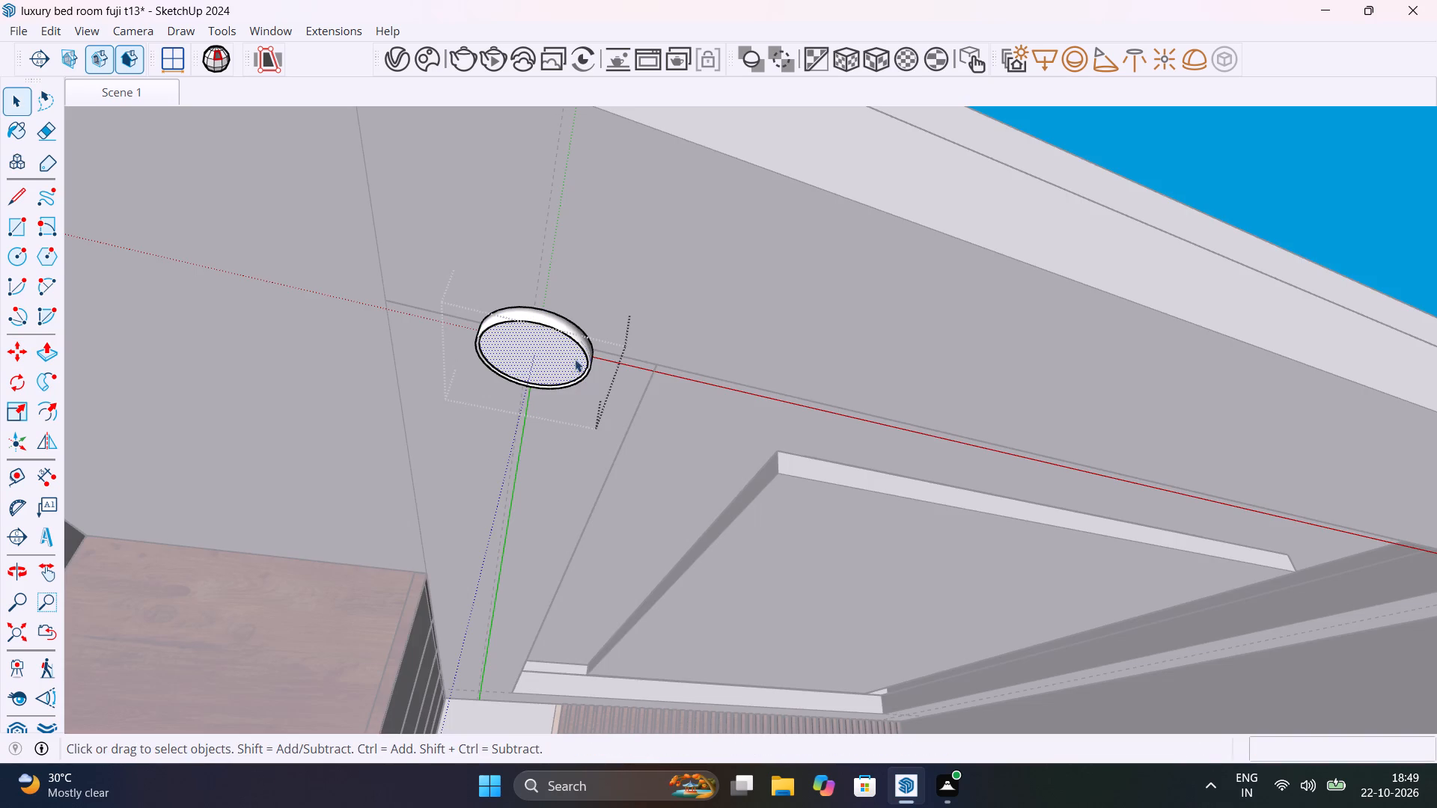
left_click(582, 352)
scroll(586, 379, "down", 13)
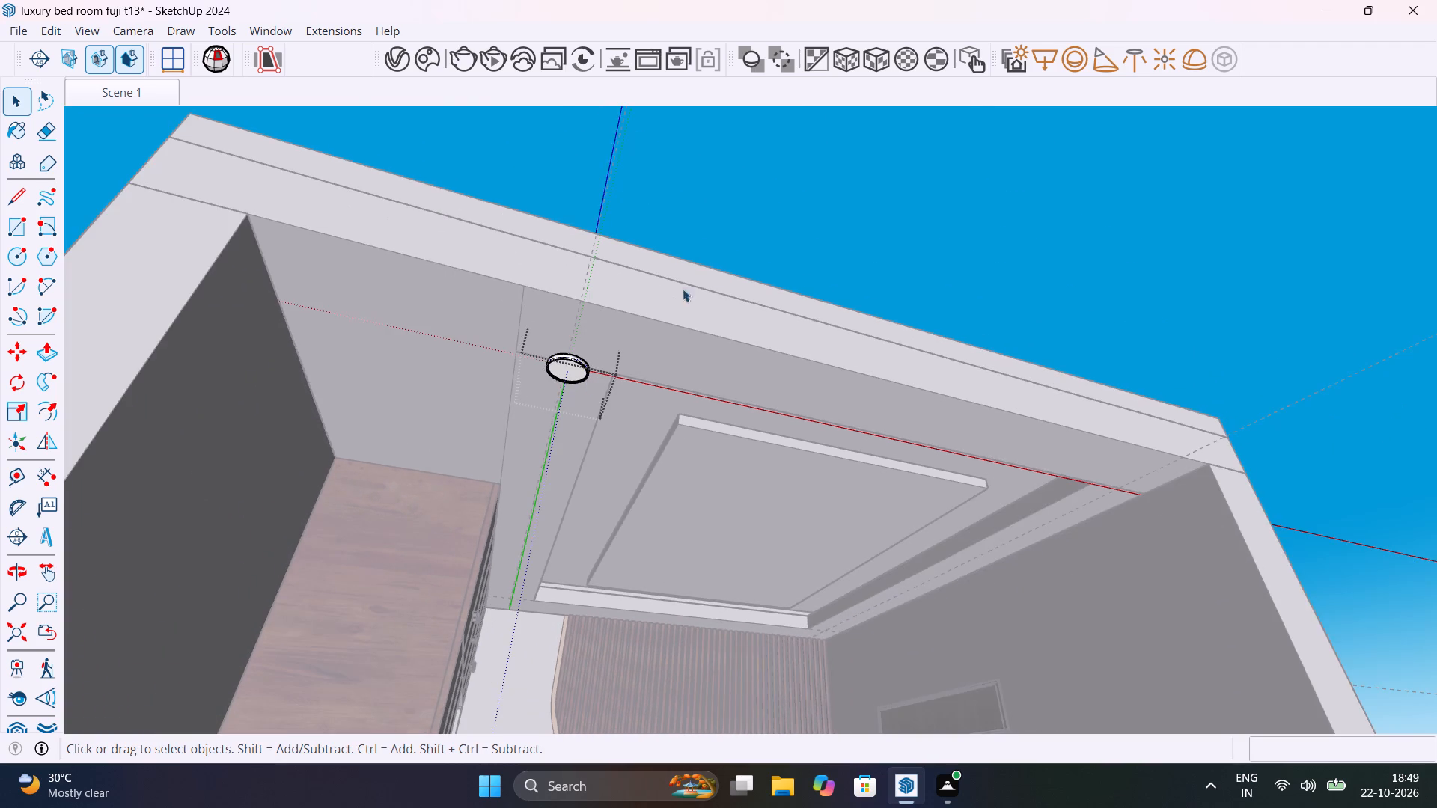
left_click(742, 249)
Copy the round light straight across to the window-side guide, about 7' 11 1/2" away along the same border line.
left_click(579, 374)
scroll(579, 375, "up", 8)
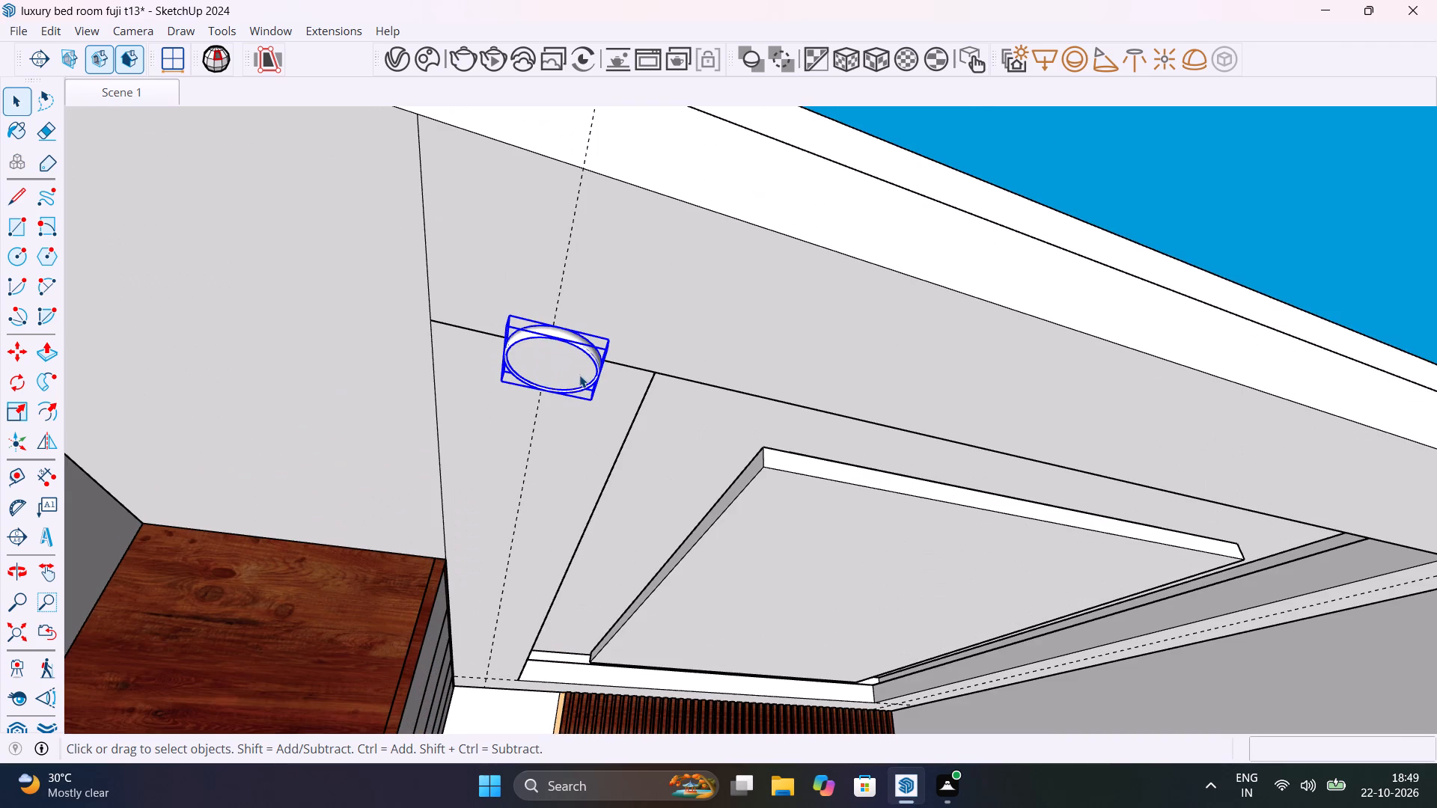
key("m")
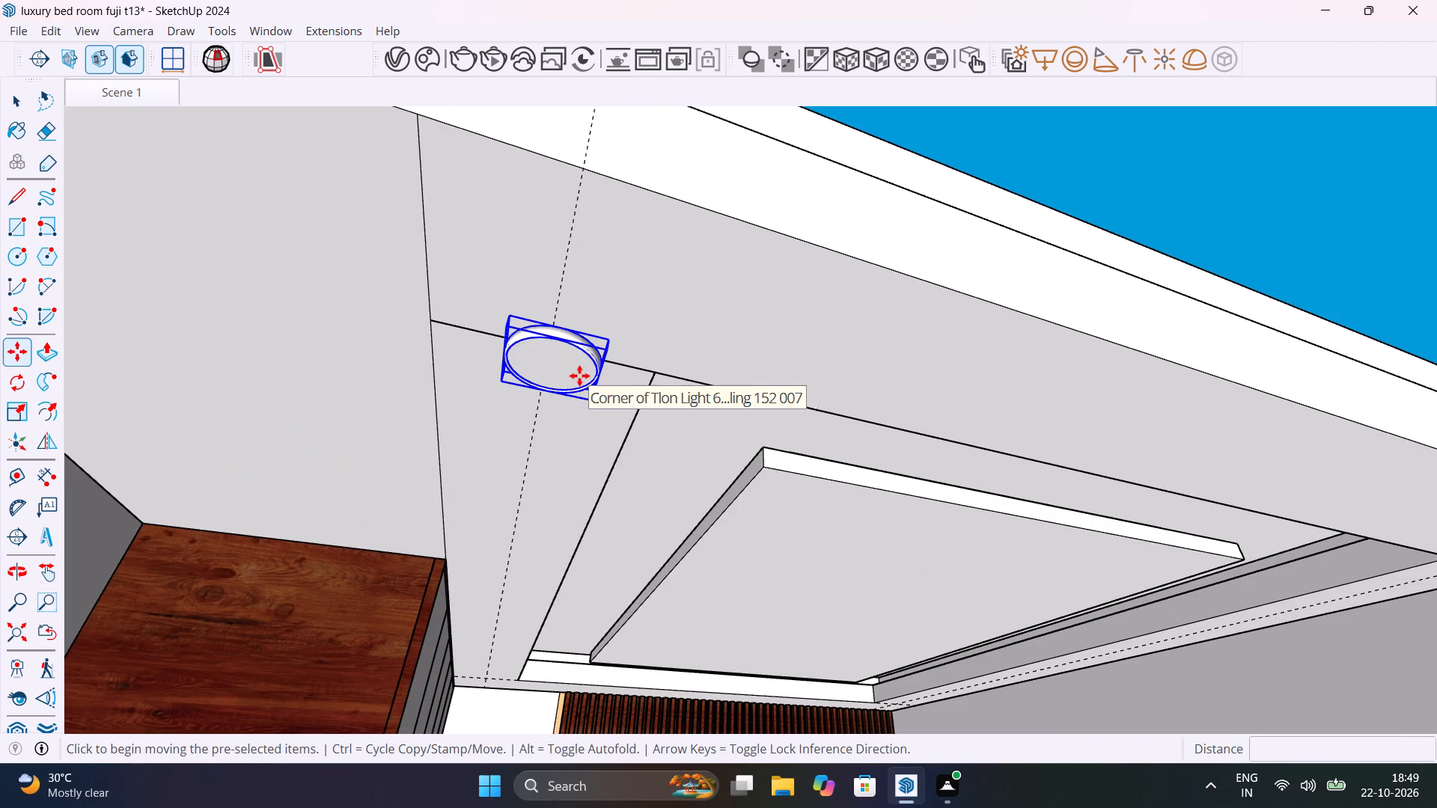
left_click(500, 382)
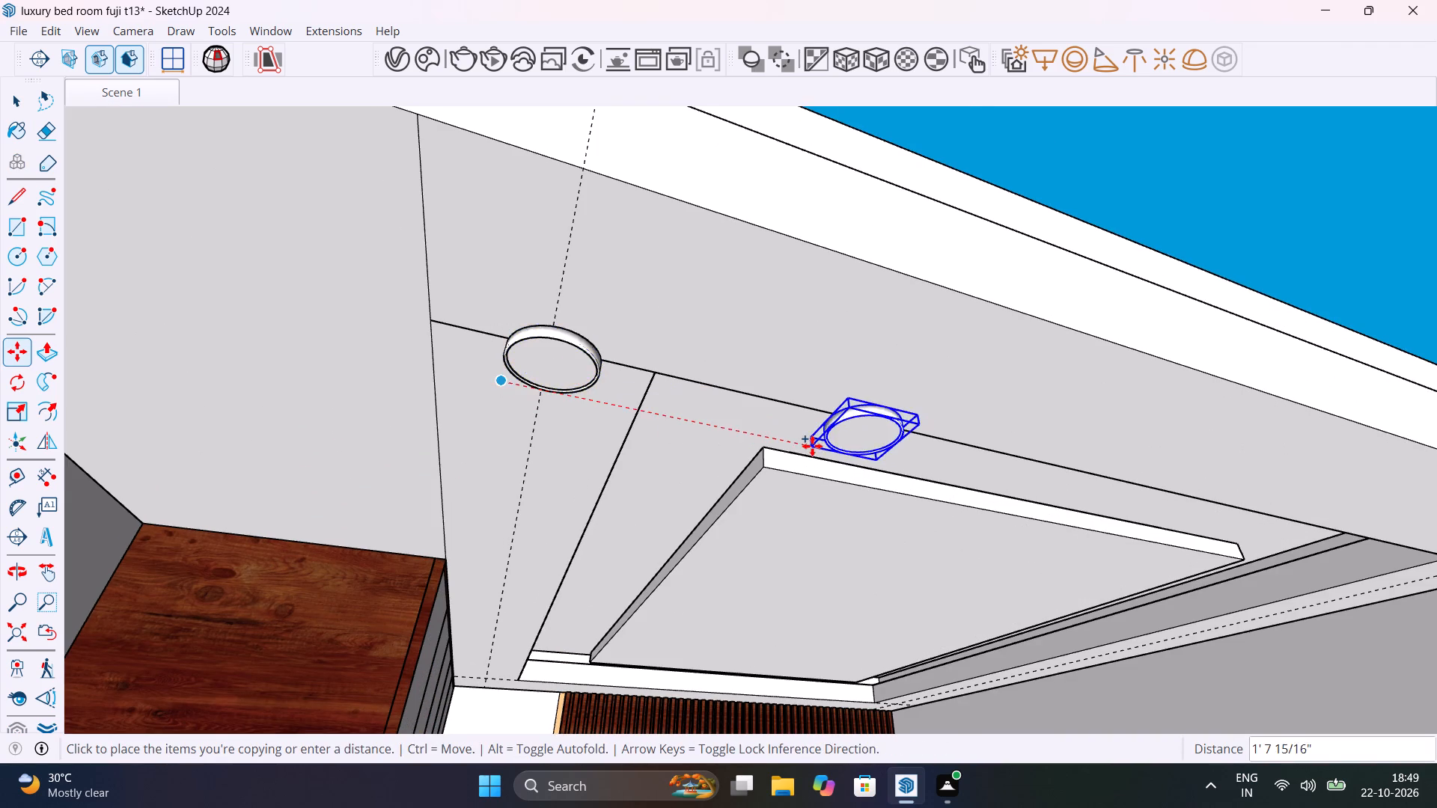
scroll(812, 445, "down", 6)
middle_click_drag(823, 450, 315, 298, "shift")
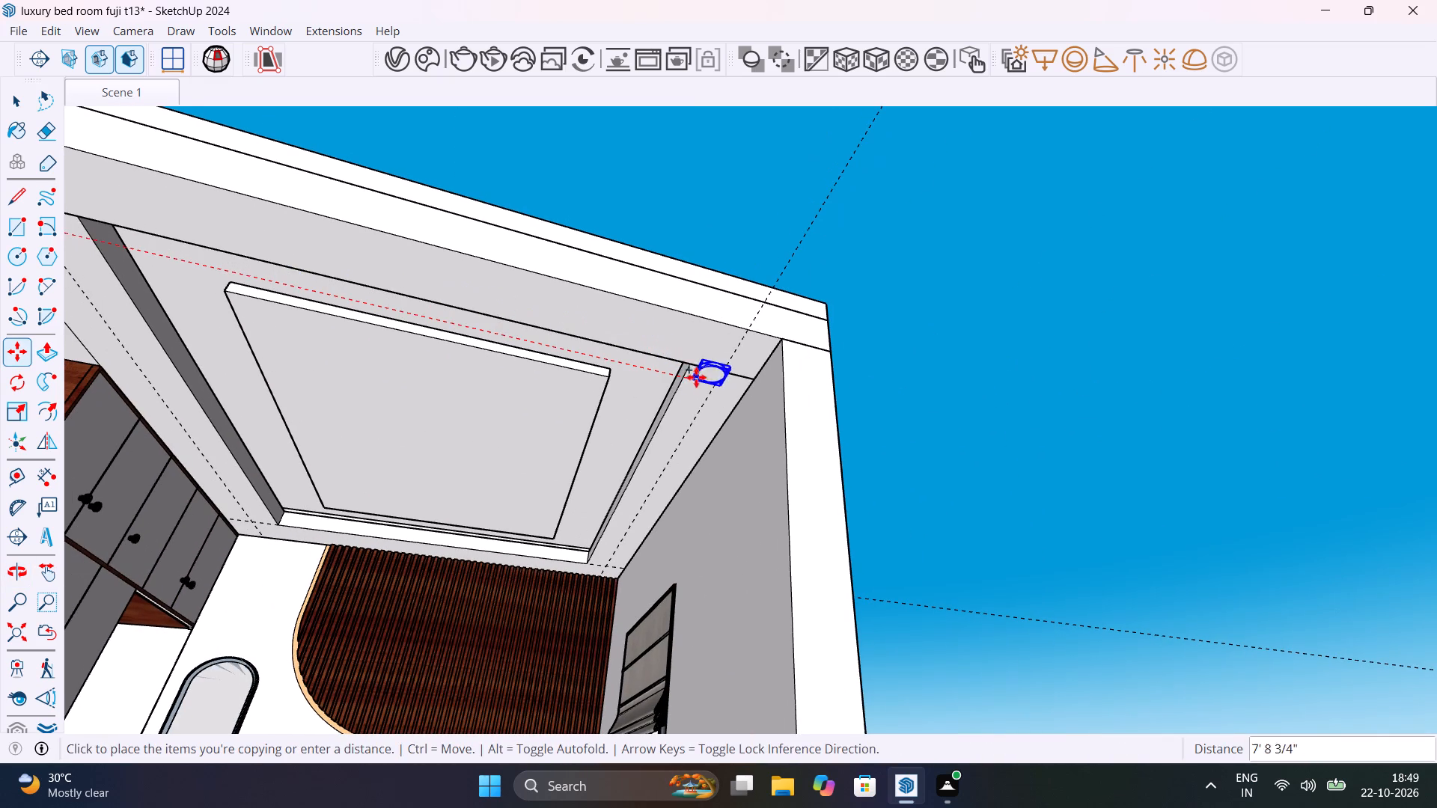
scroll(707, 379, "up", 13)
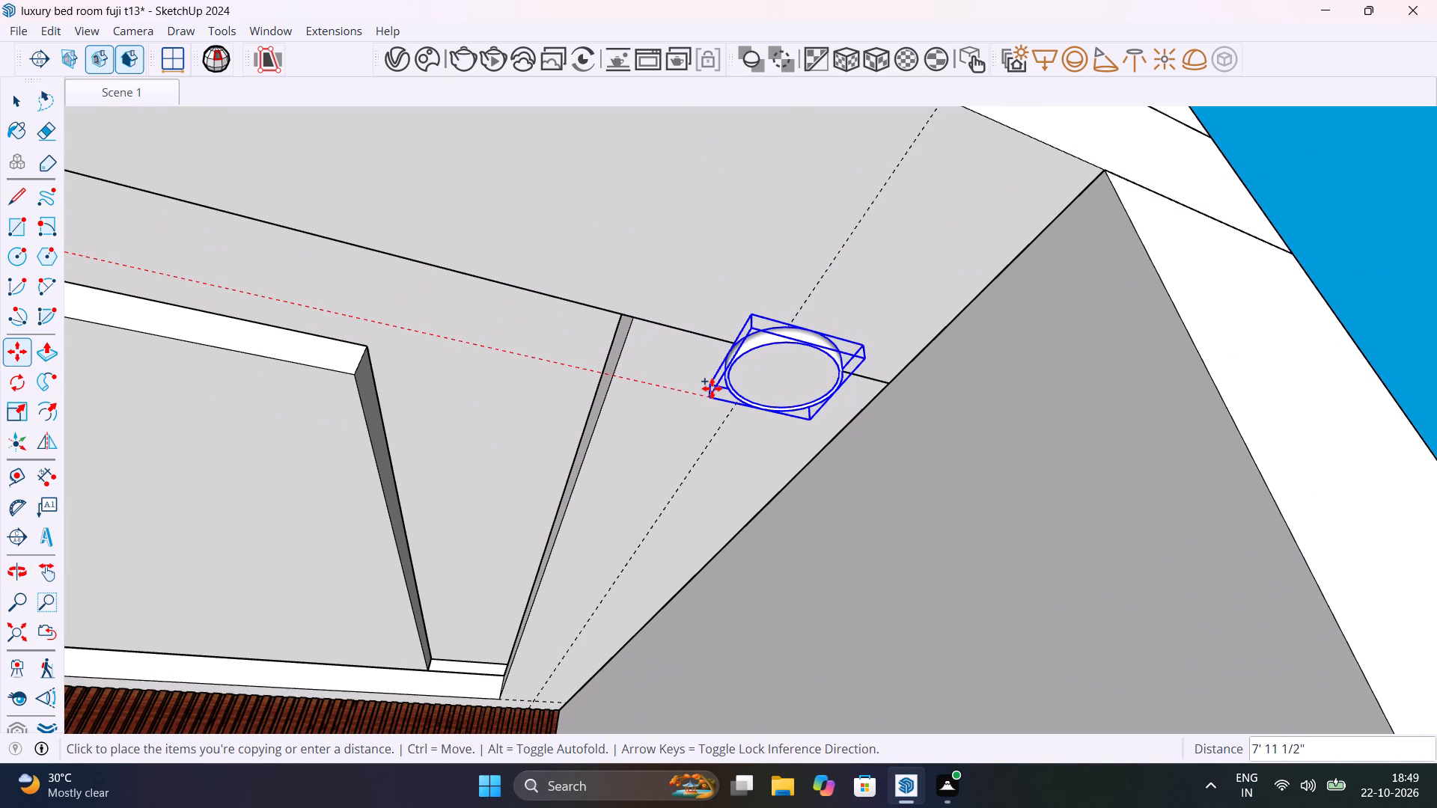
left_click(712, 388)
scroll(710, 401, "down", 13)
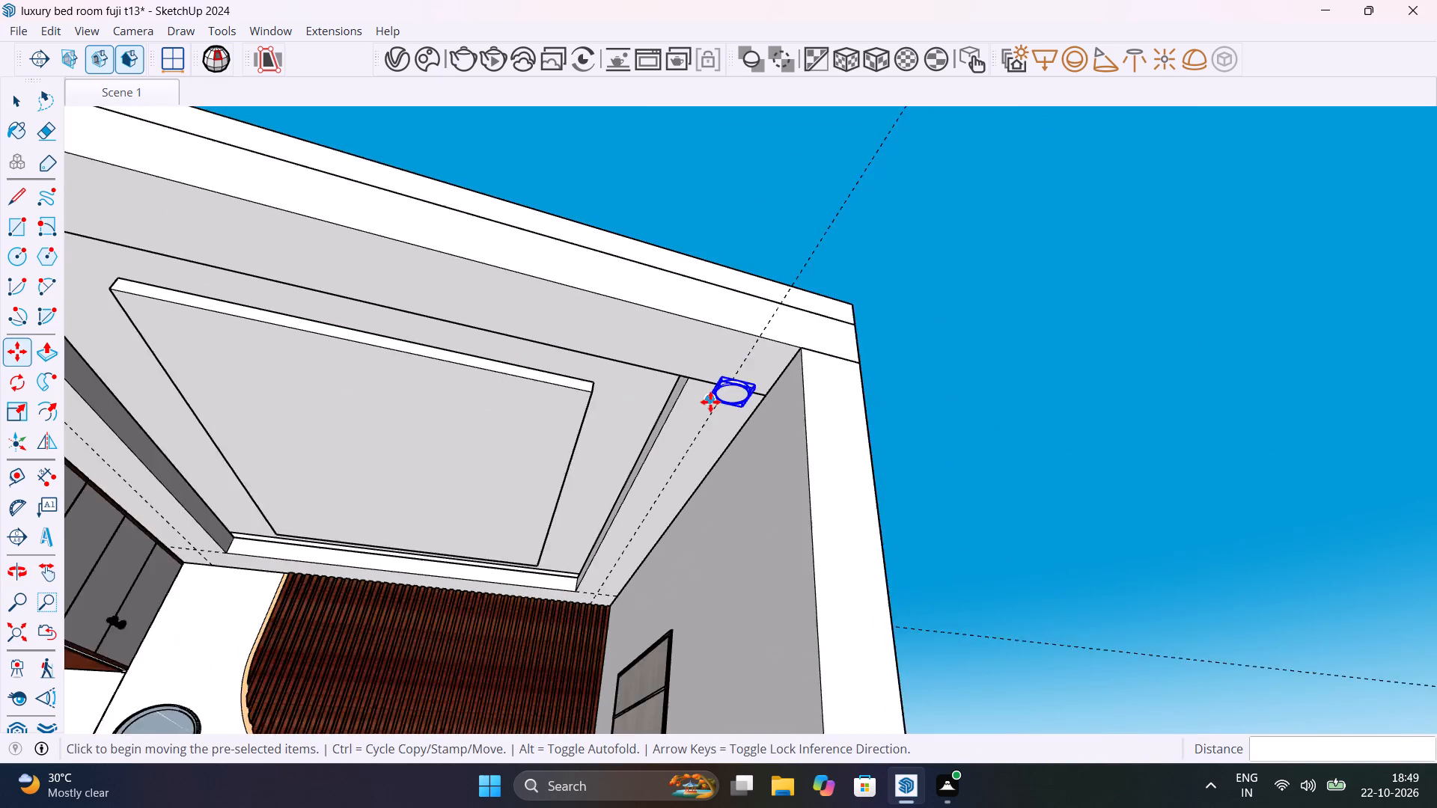
scroll(710, 402, "down", 6)
Copy both round lights along the lengthwise guides to the guide near the bed wall, about 9' 1 3/8" away.
key("space")
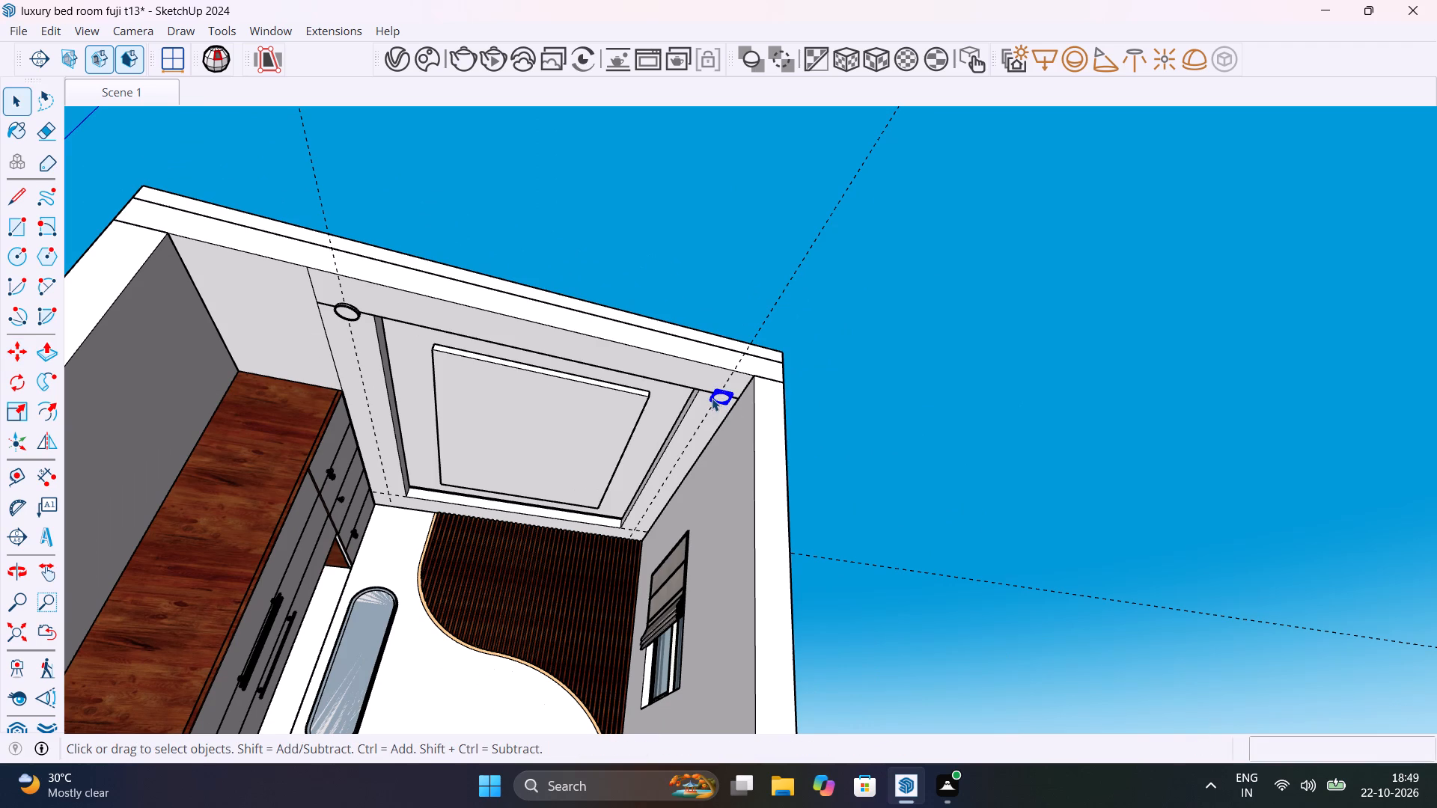
left_click(342, 316, "shift")
key("m")
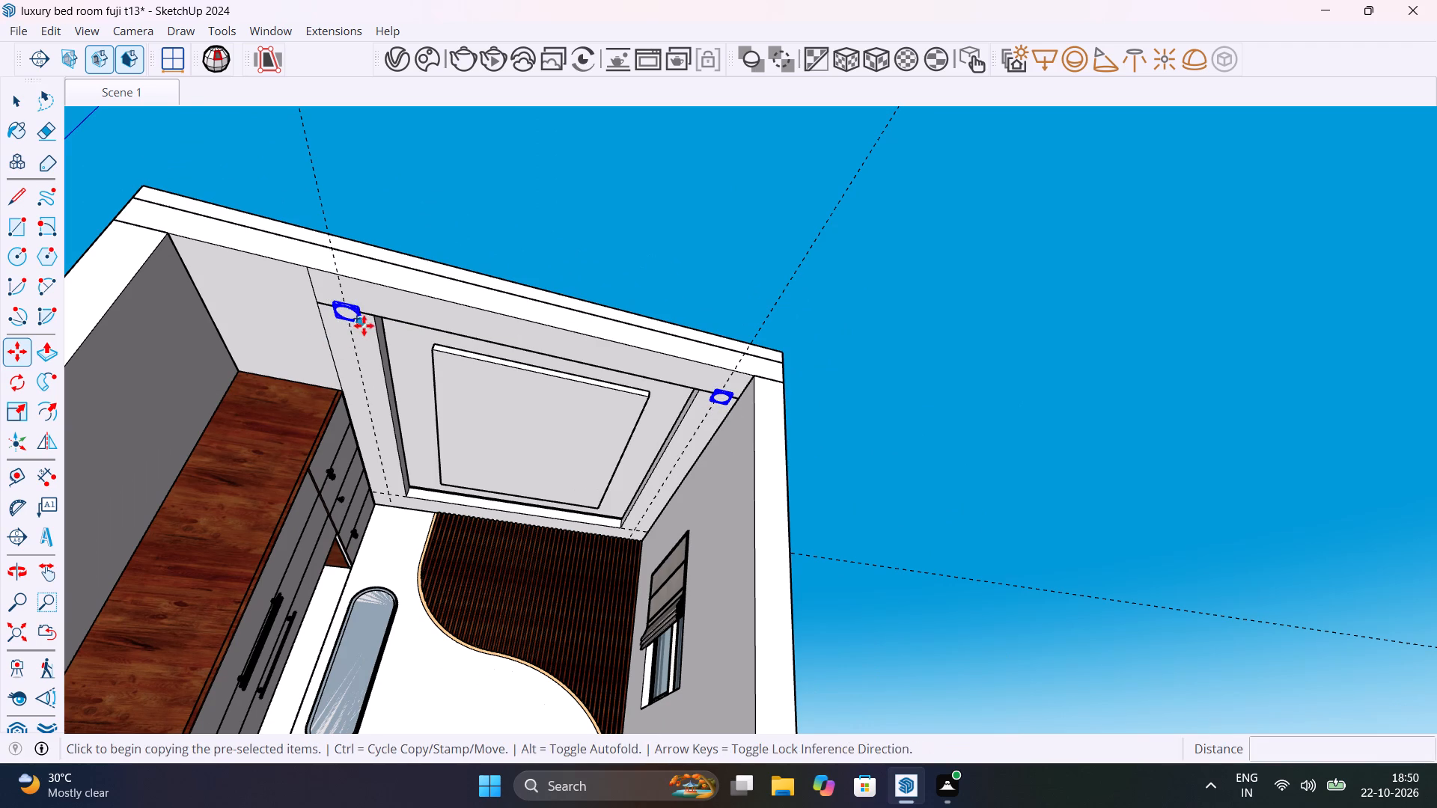
left_click(364, 325)
scroll(397, 503, "up", 20)
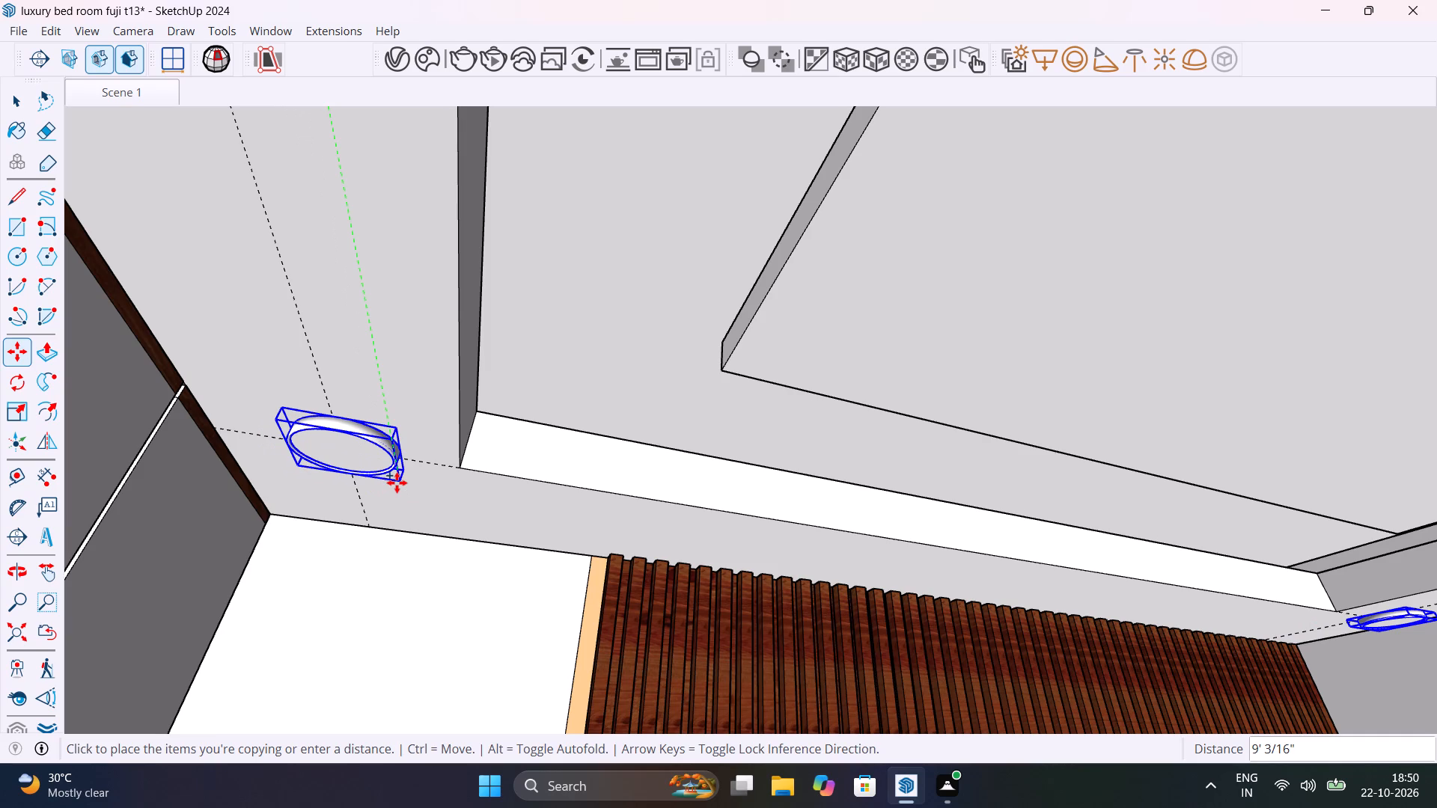
left_click(395, 491)
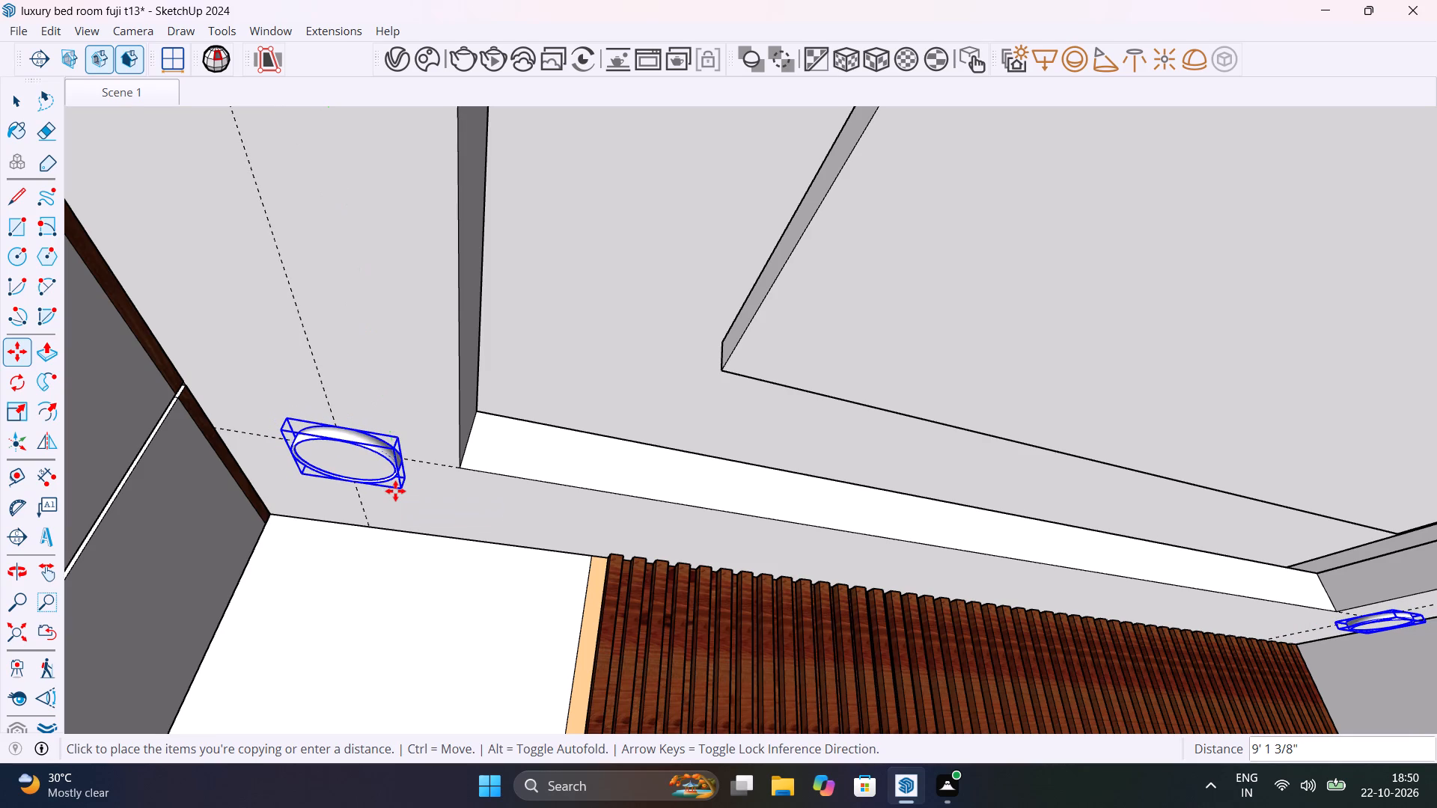
Copy the bed-wall pair of lights back along the lengthwise guides by about 6' 1 1/2" as a middle pair.
left_click(395, 491)
scroll(392, 358, "down", 6)
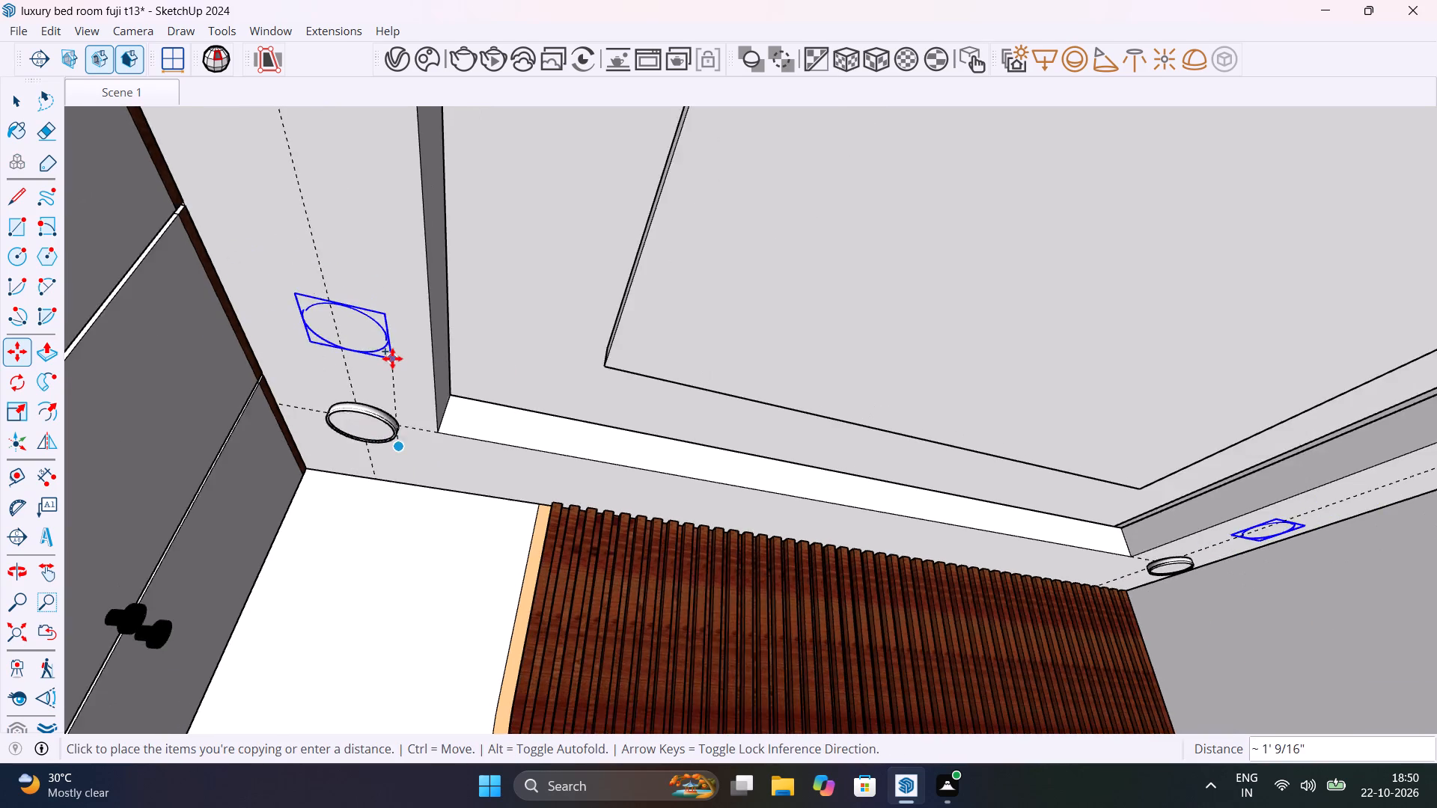
scroll(392, 358, "down", 11)
scroll(377, 307, "up", 2)
scroll(377, 307, "down", 3)
middle_click_drag(388, 347, 446, 555, "shift")
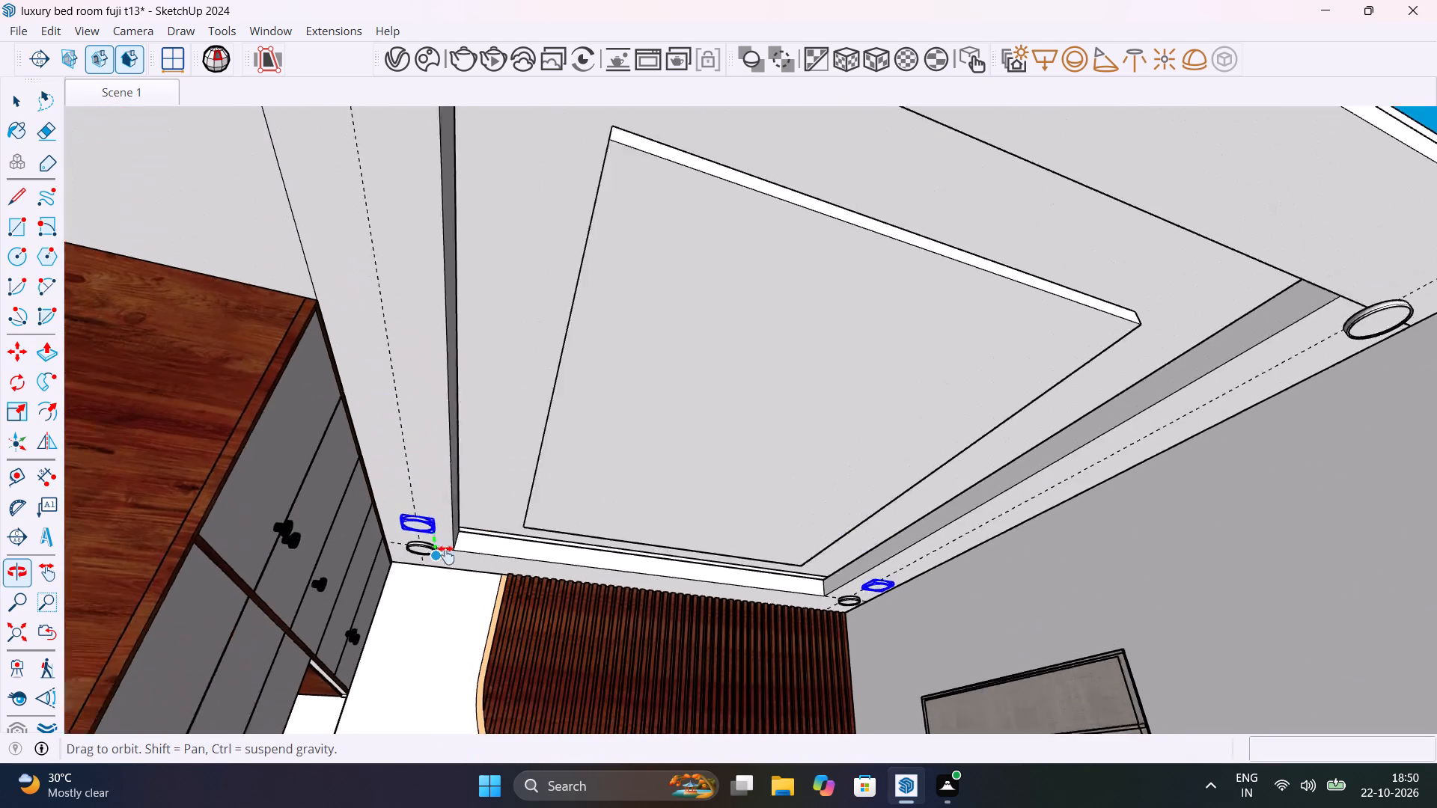
middle_click_drag(446, 555, 447, 560, "shift")
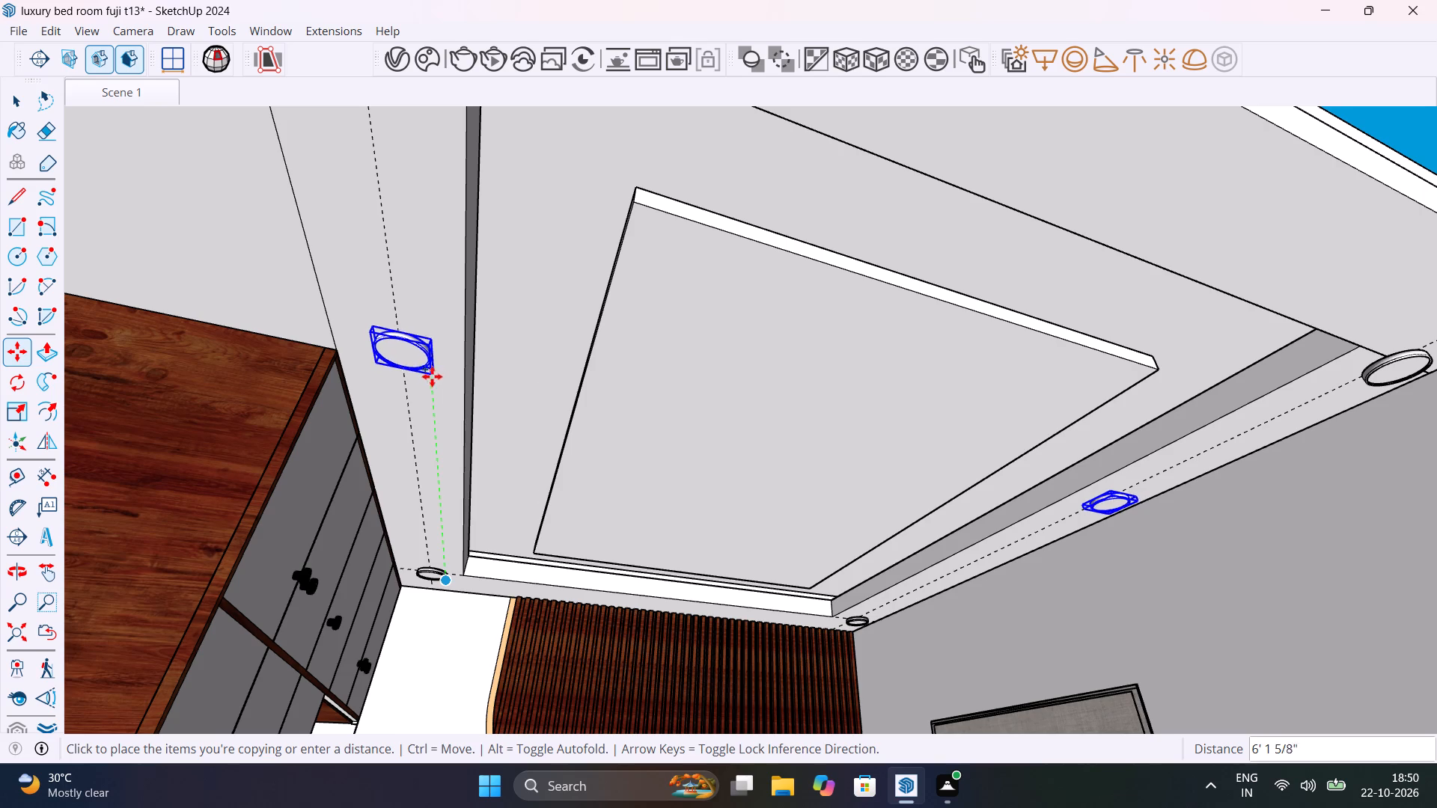
left_click(430, 376)
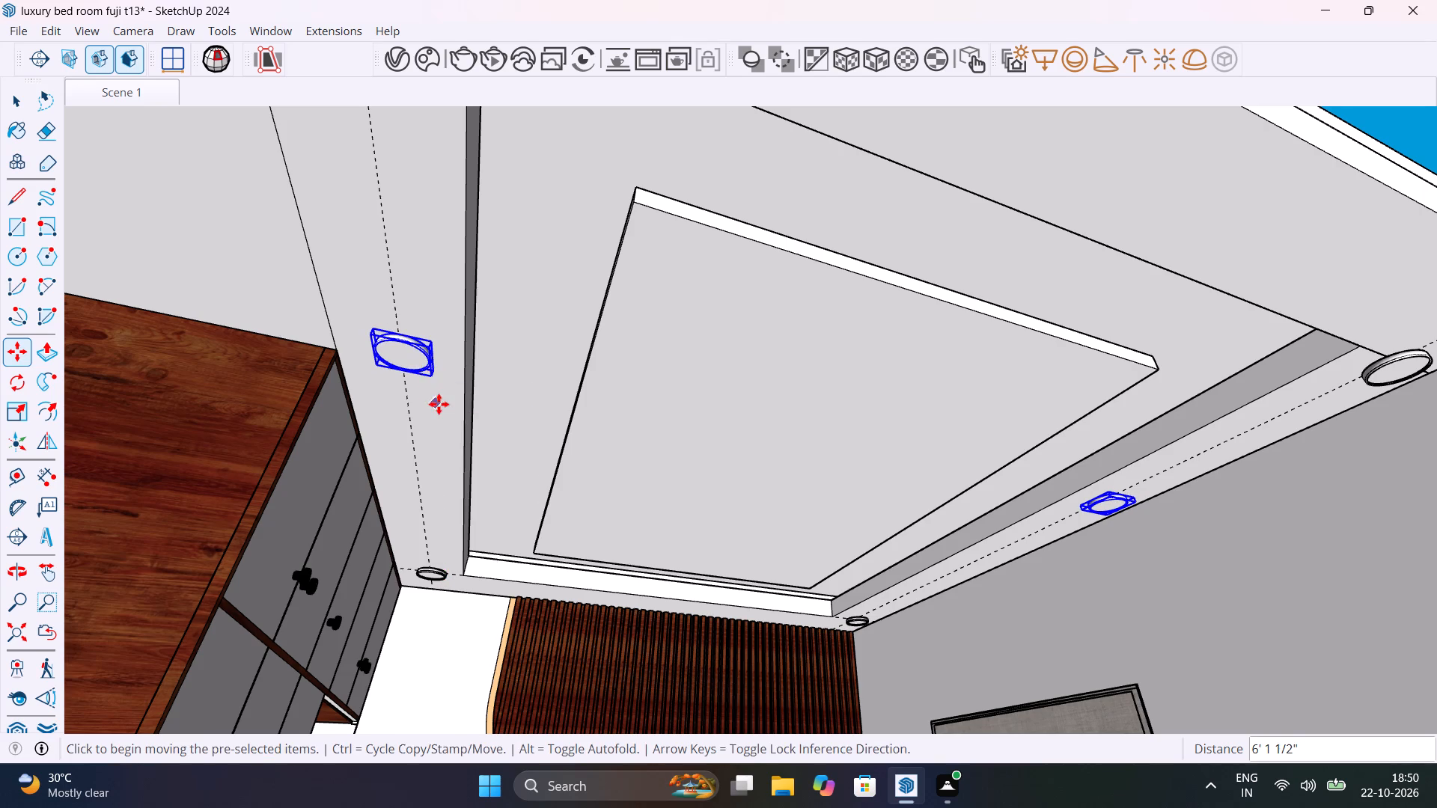
Shift the middle pair of lights toward the bed wall by about 7" and deselect them.
scroll(439, 404, "down", 12)
middle_click_drag(529, 411, 495, 214)
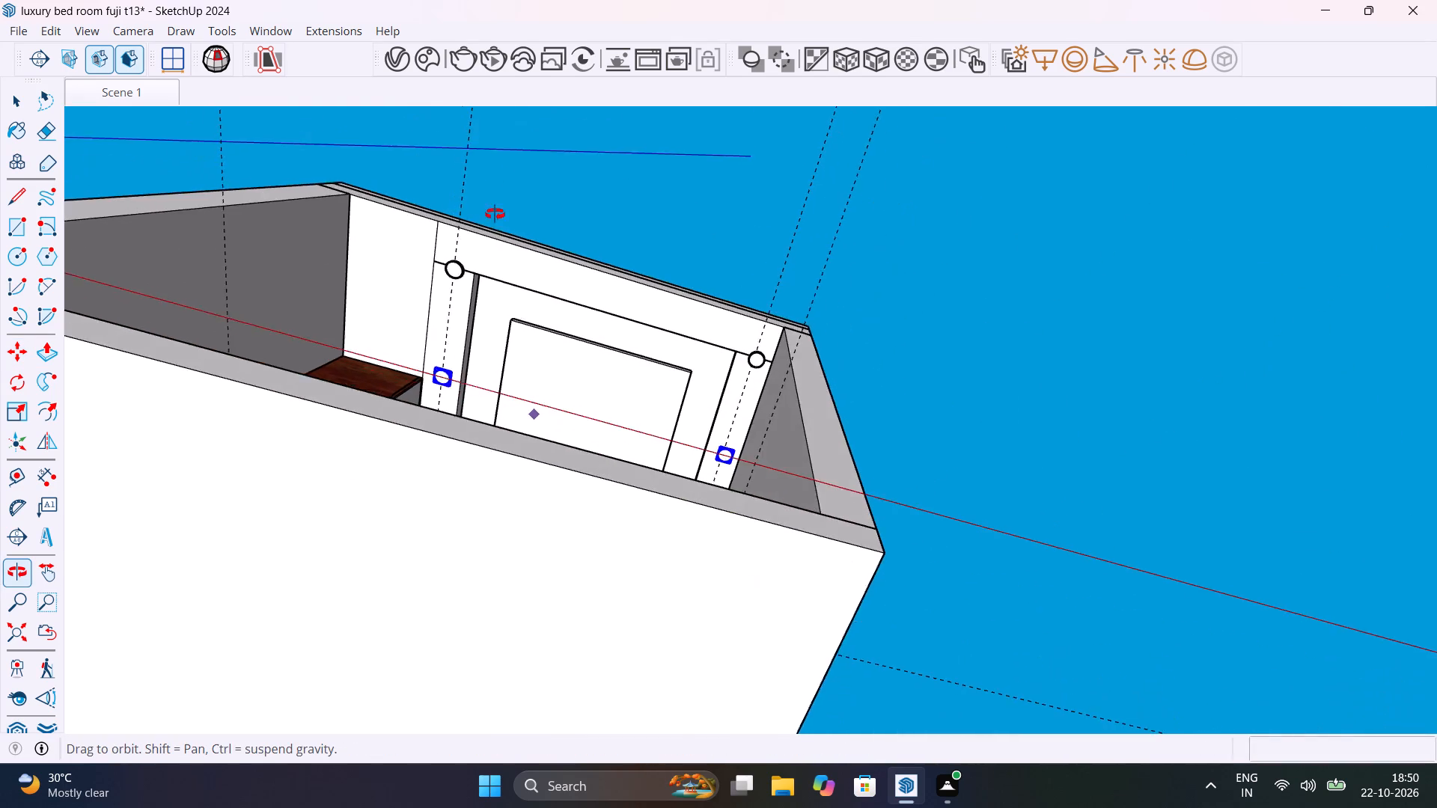
middle_click_drag(495, 214, 497, 301)
scroll(421, 385, "up", 8)
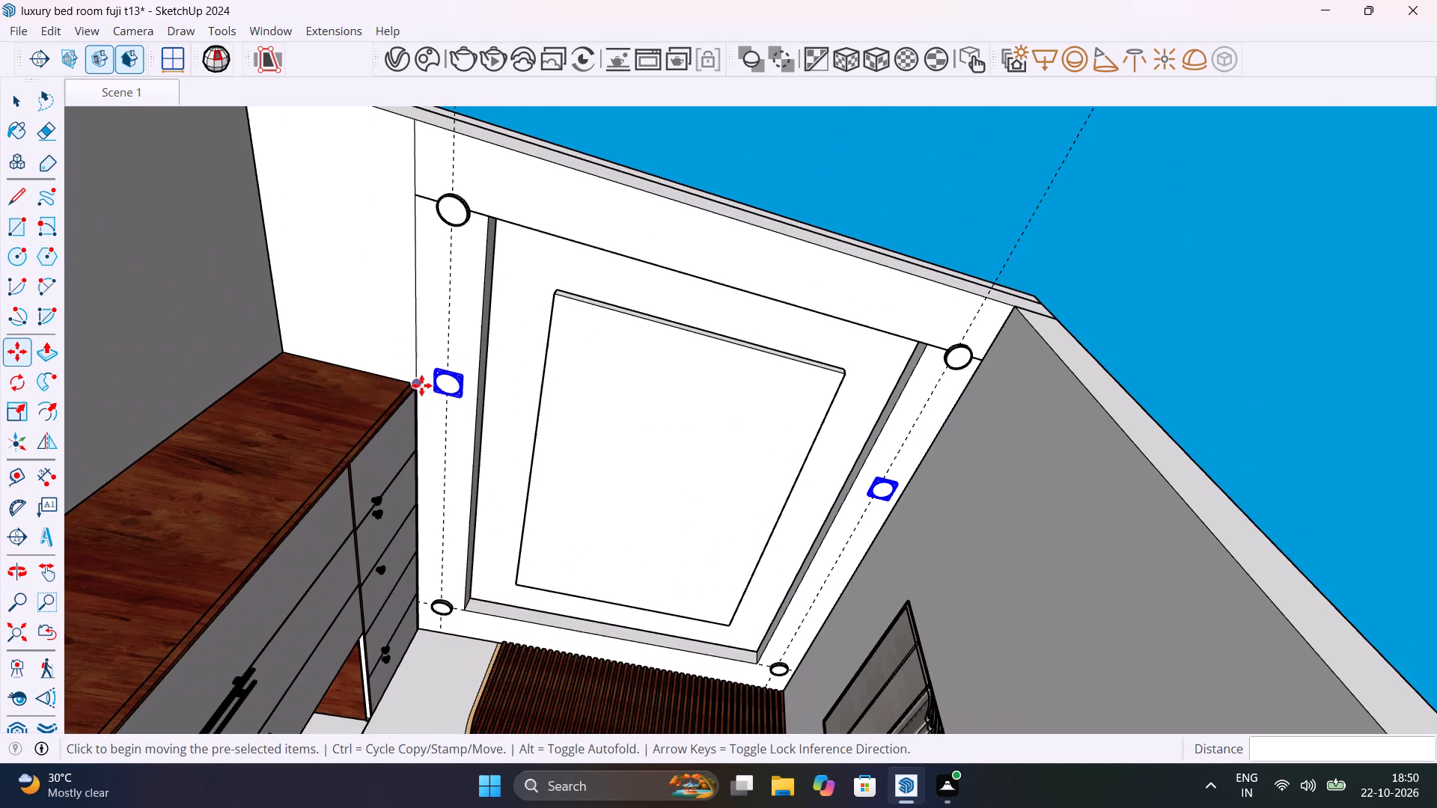
left_click(454, 399)
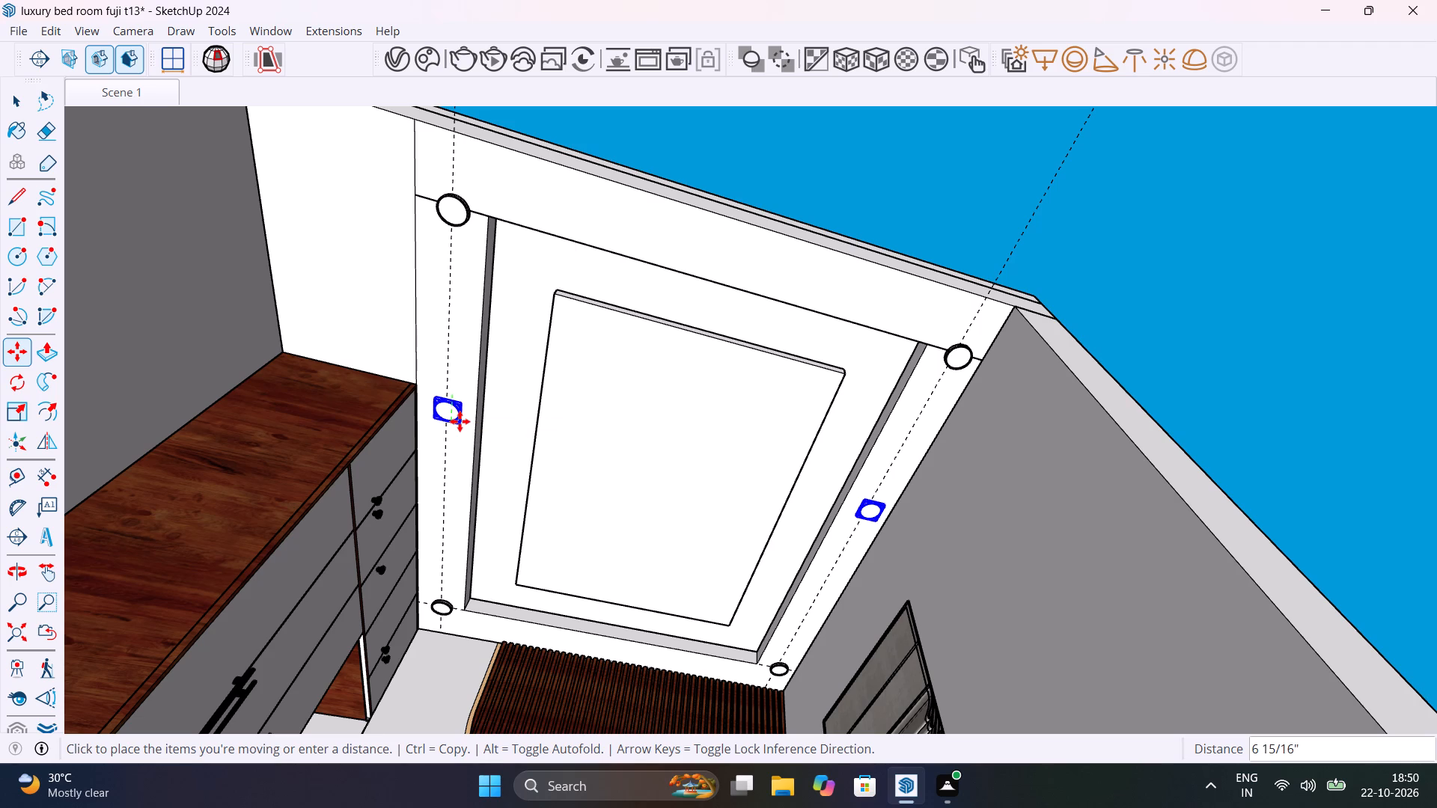
left_click(460, 421)
key("space")
left_click_drag(837, 214, 842, 206)
scroll(632, 369, "up", 5)
scroll(535, 362, "down", 6)
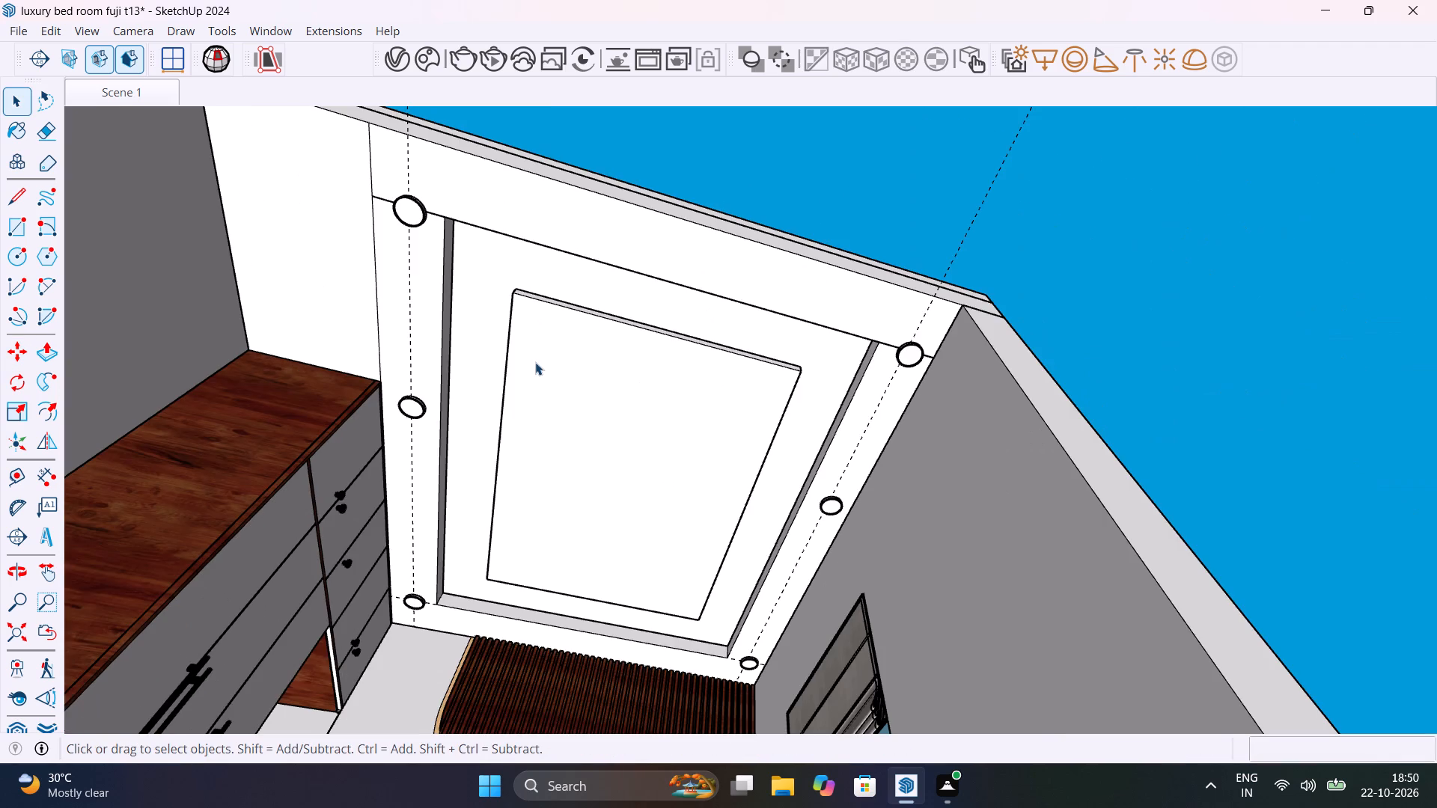
Run a V-Ray render looking up at the false ceiling to check its lights, stopping and closing it once inspected.
scroll(538, 382, "down", 3)
middle_click_drag(616, 384, 629, 479)
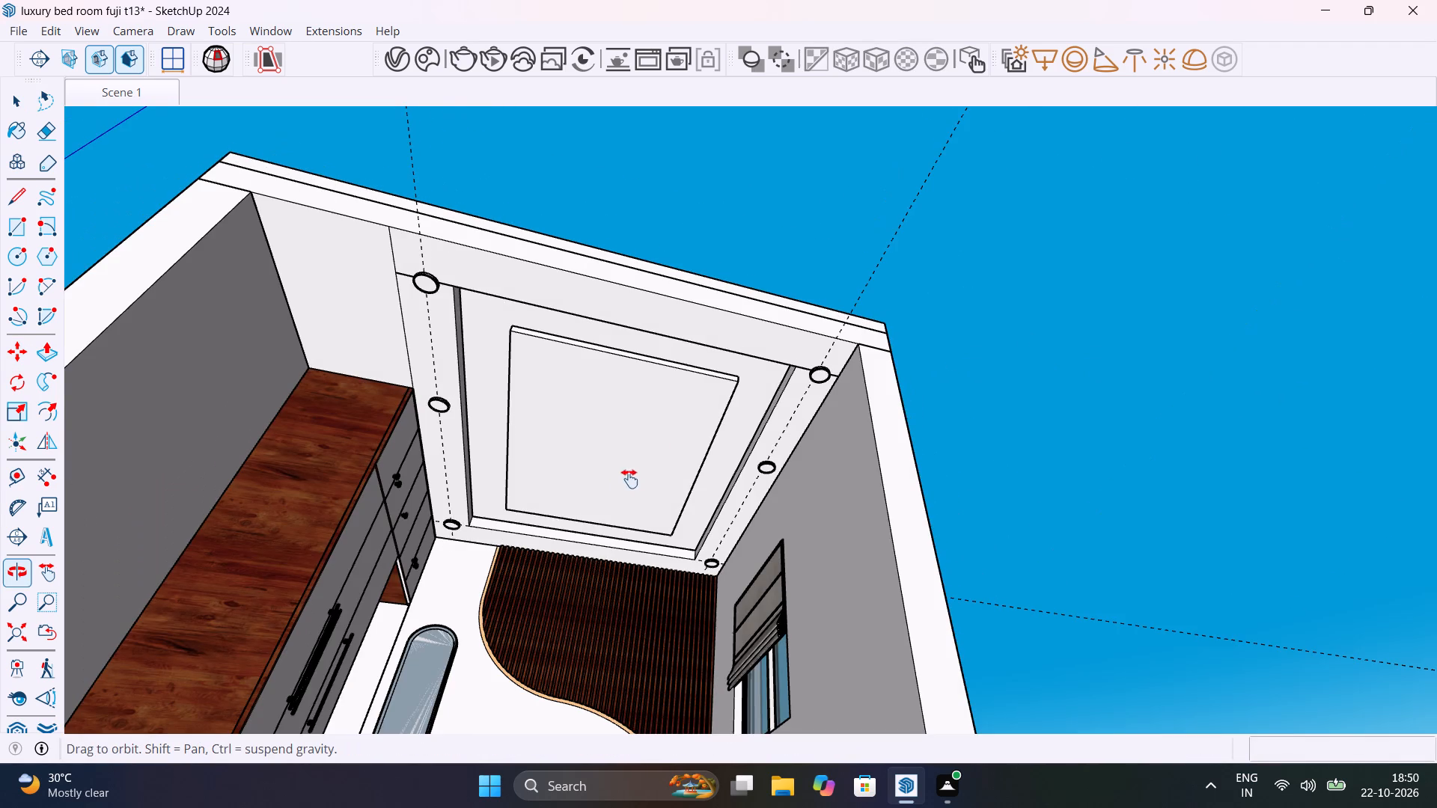
middle_click_drag(629, 479, 586, 600)
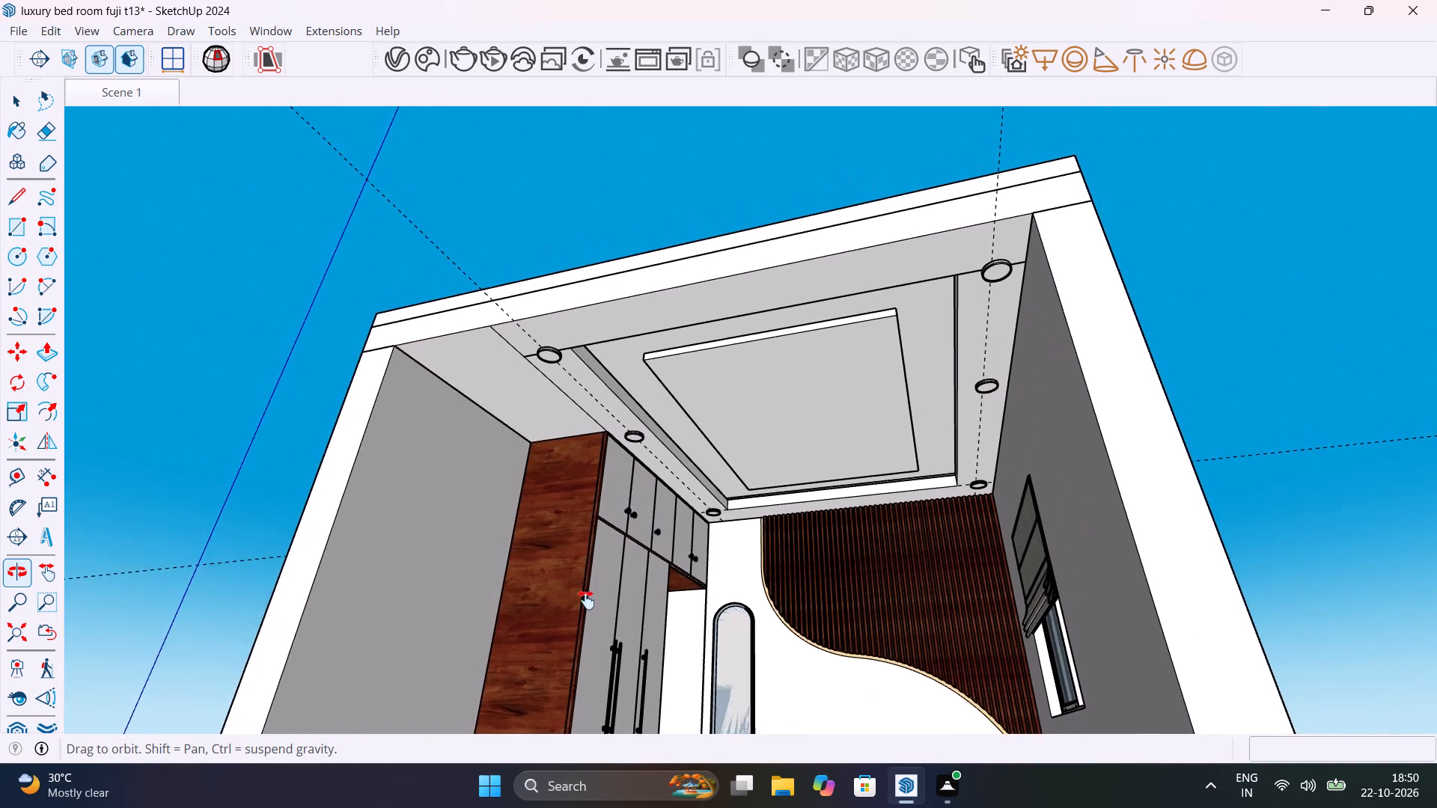
middle_click_drag(586, 600, 639, 440)
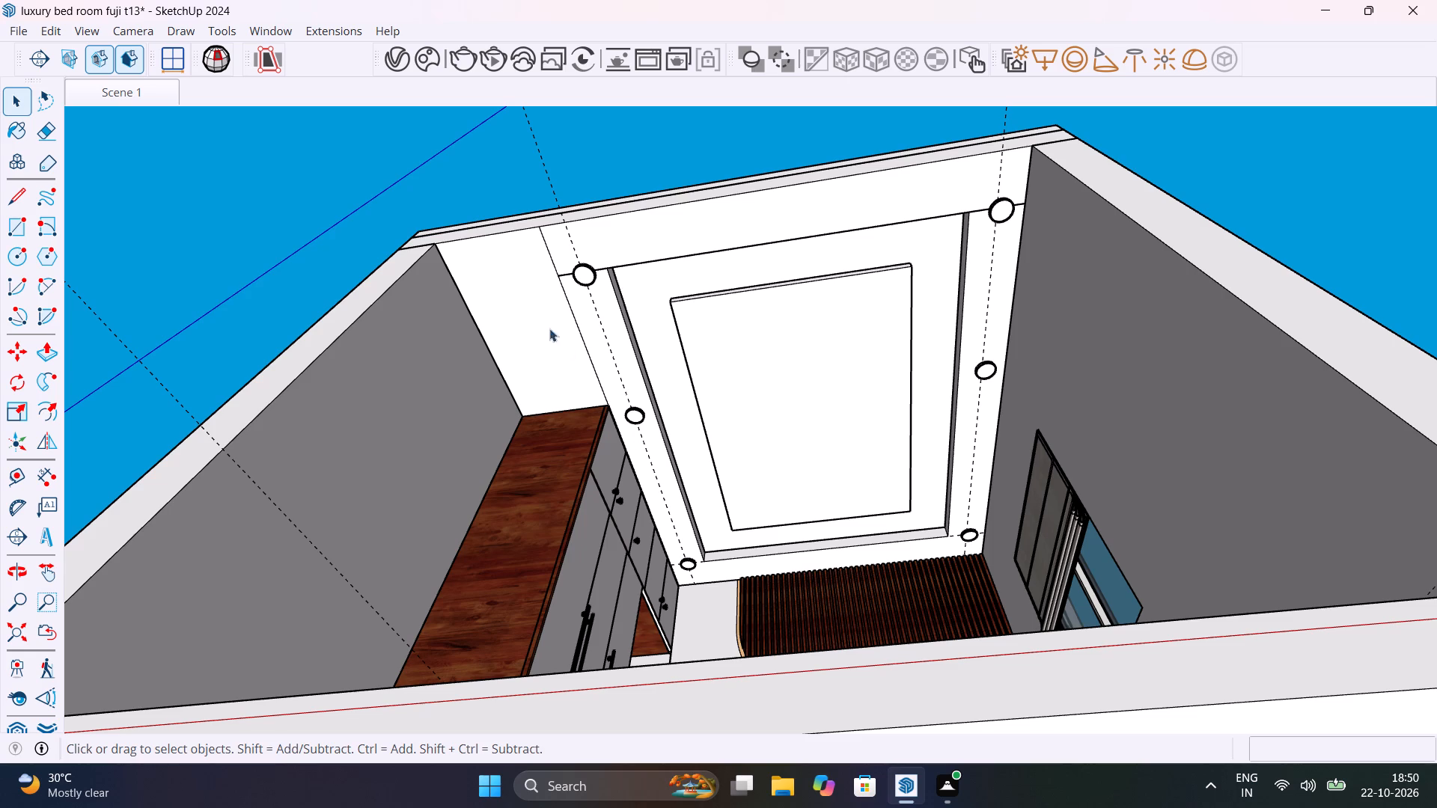
left_click(447, 61)
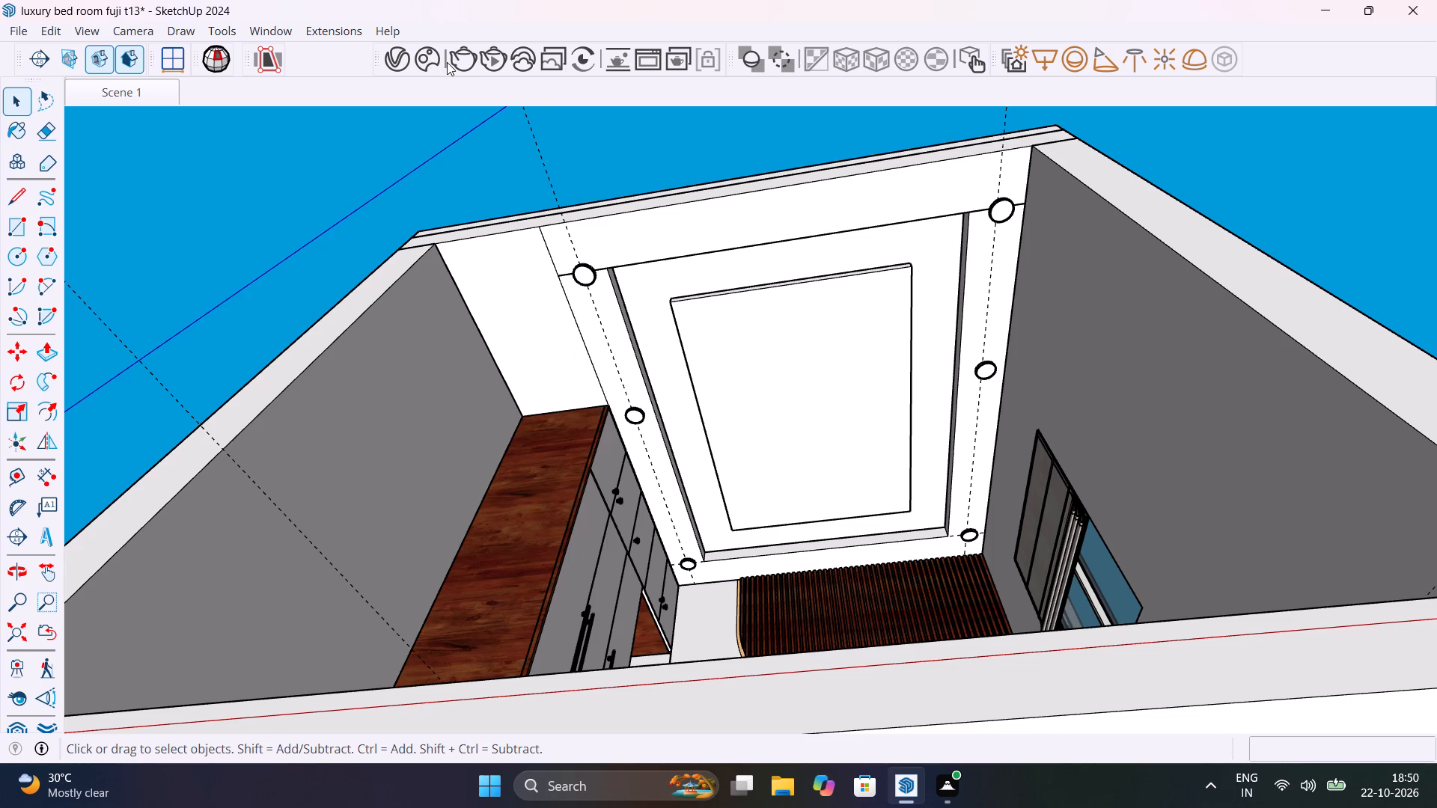
left_click(461, 63)
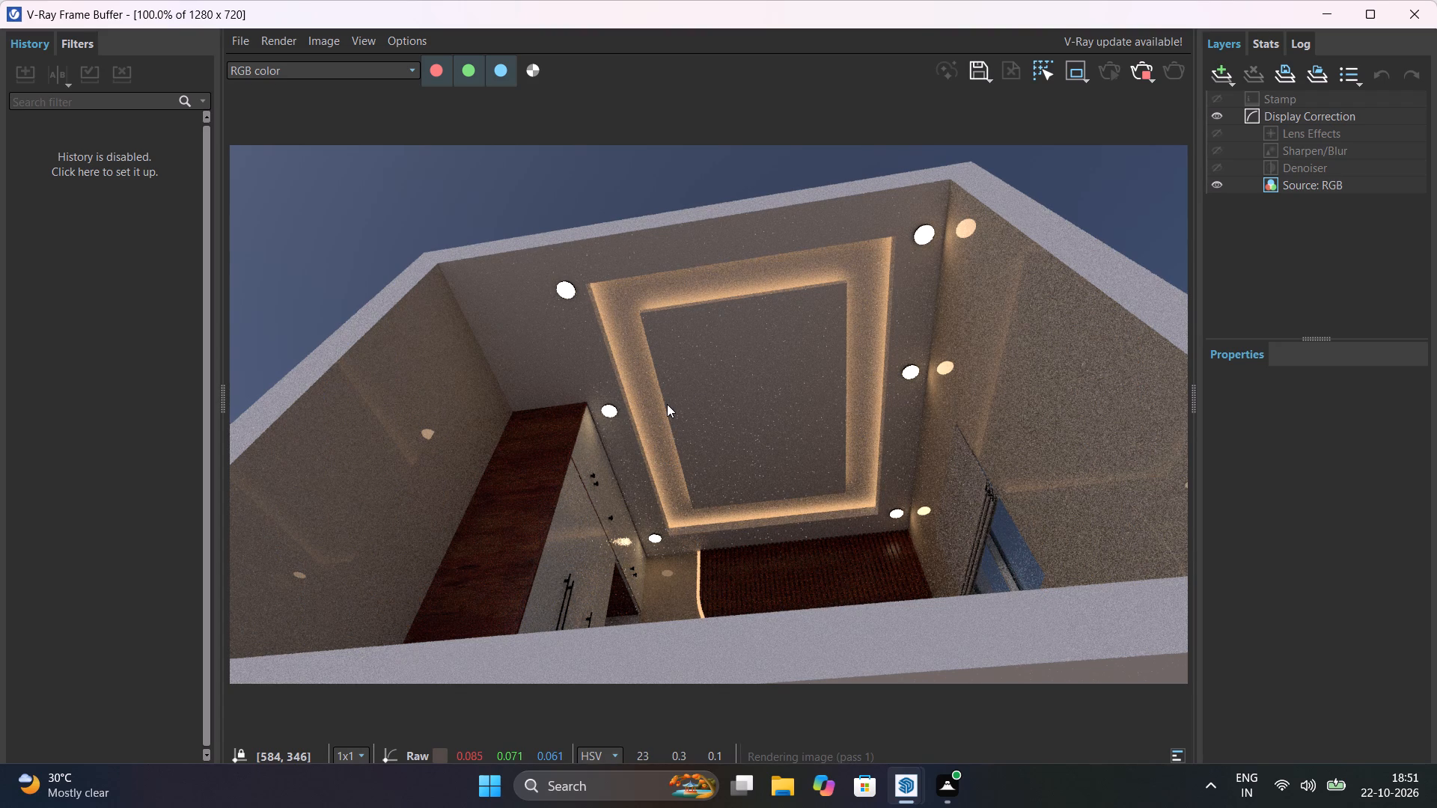
scroll(777, 371, "down", 3)
scroll(727, 437, "up", 2)
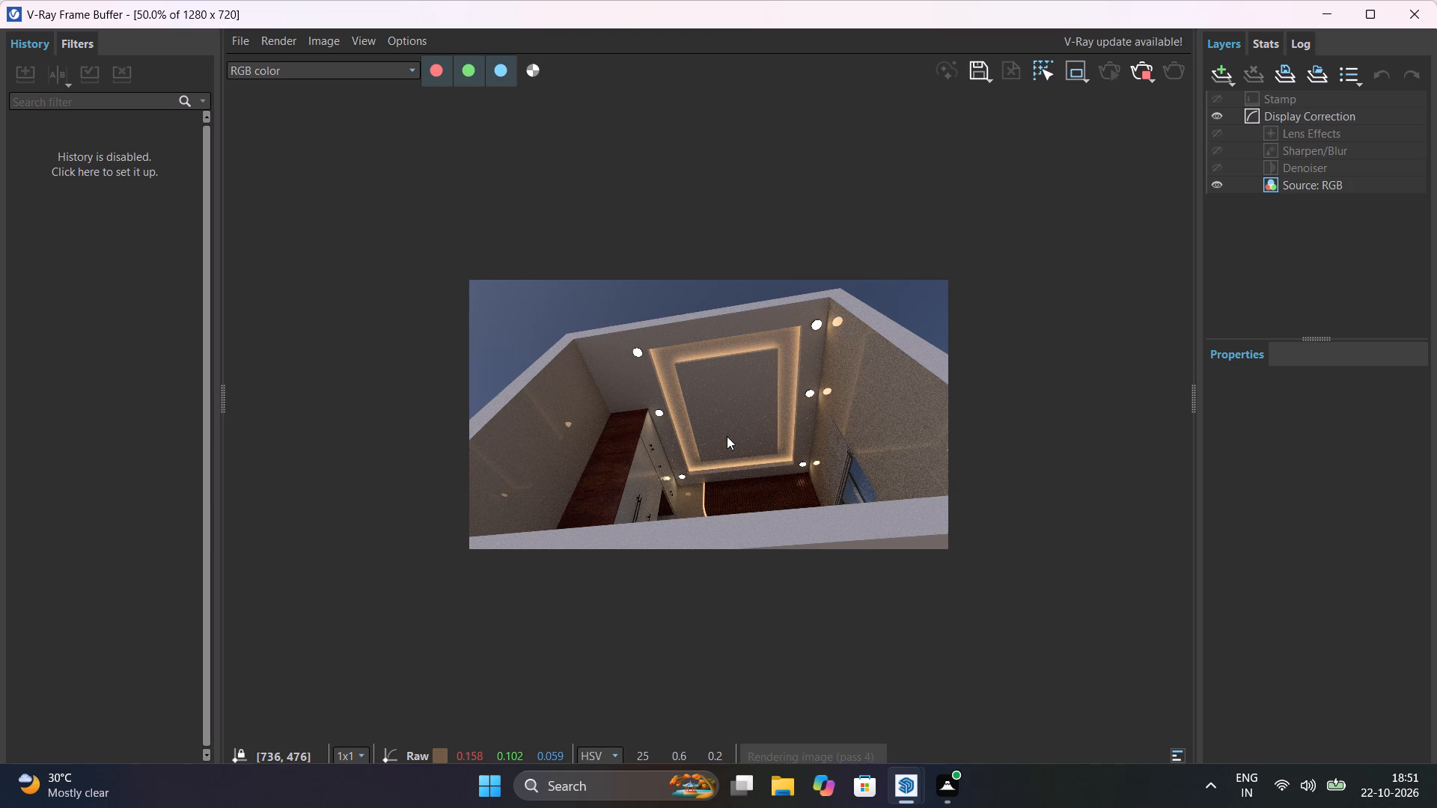
left_click(1138, 76)
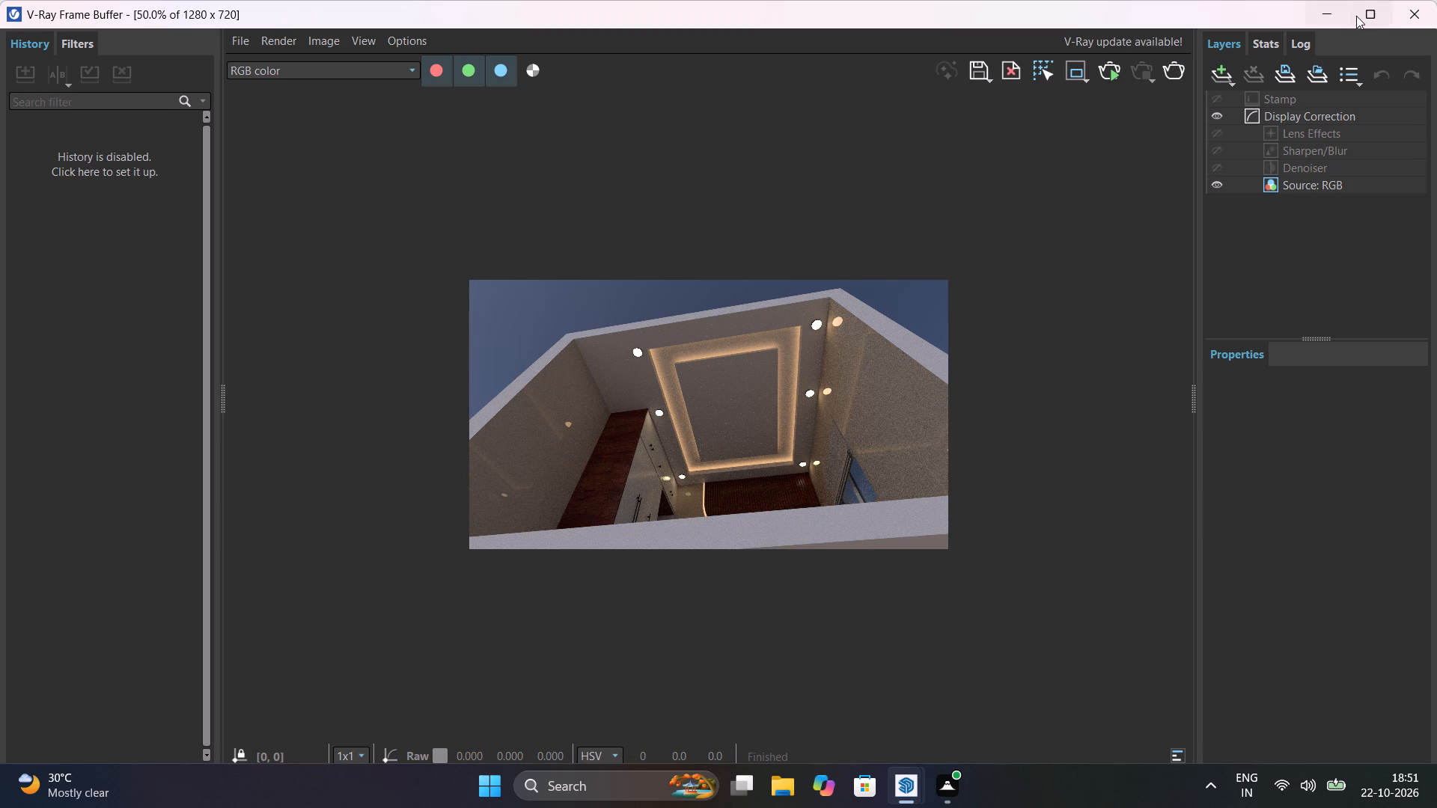
left_click(1425, 16)
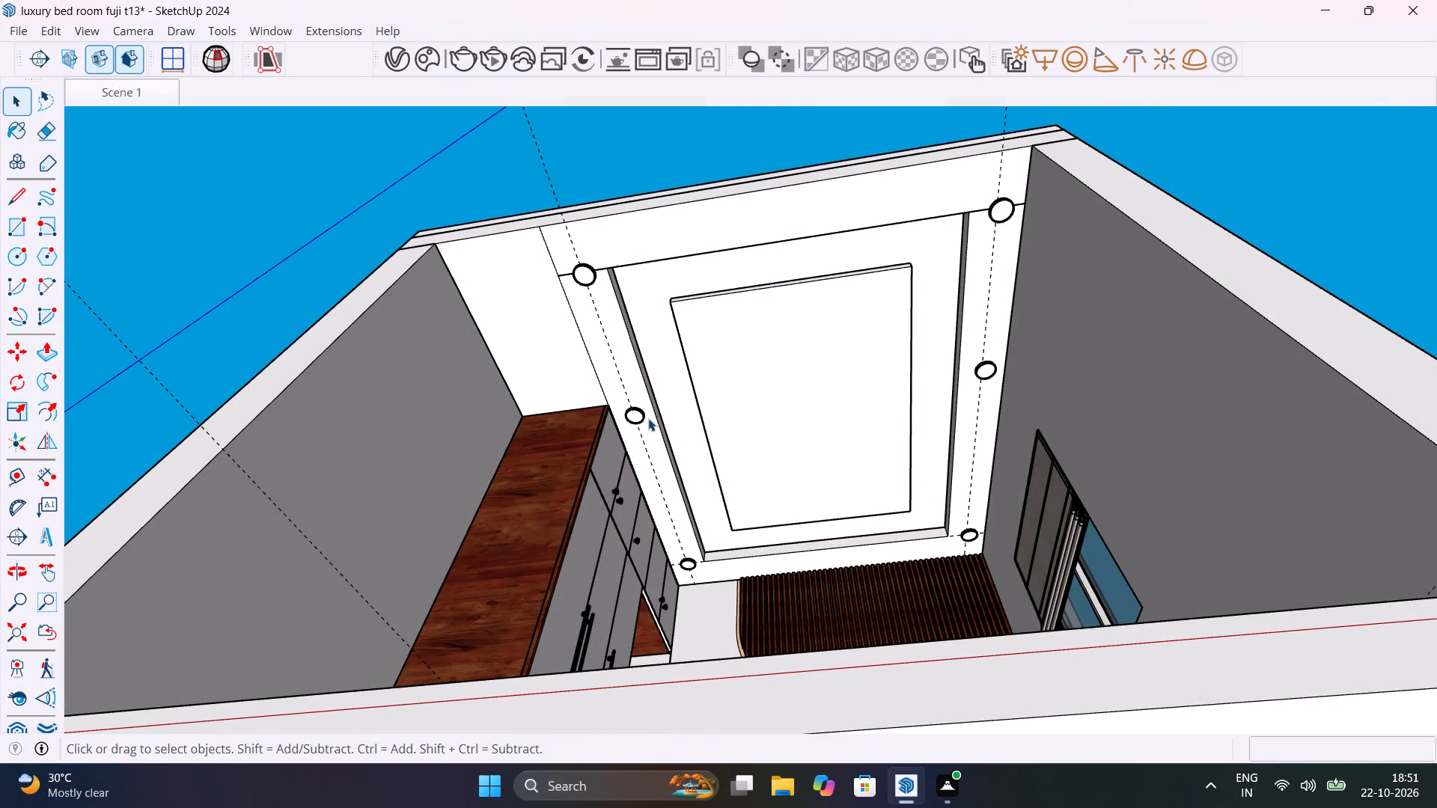
Delete the middle pair of round lights from the false ceiling.
left_click(635, 416)
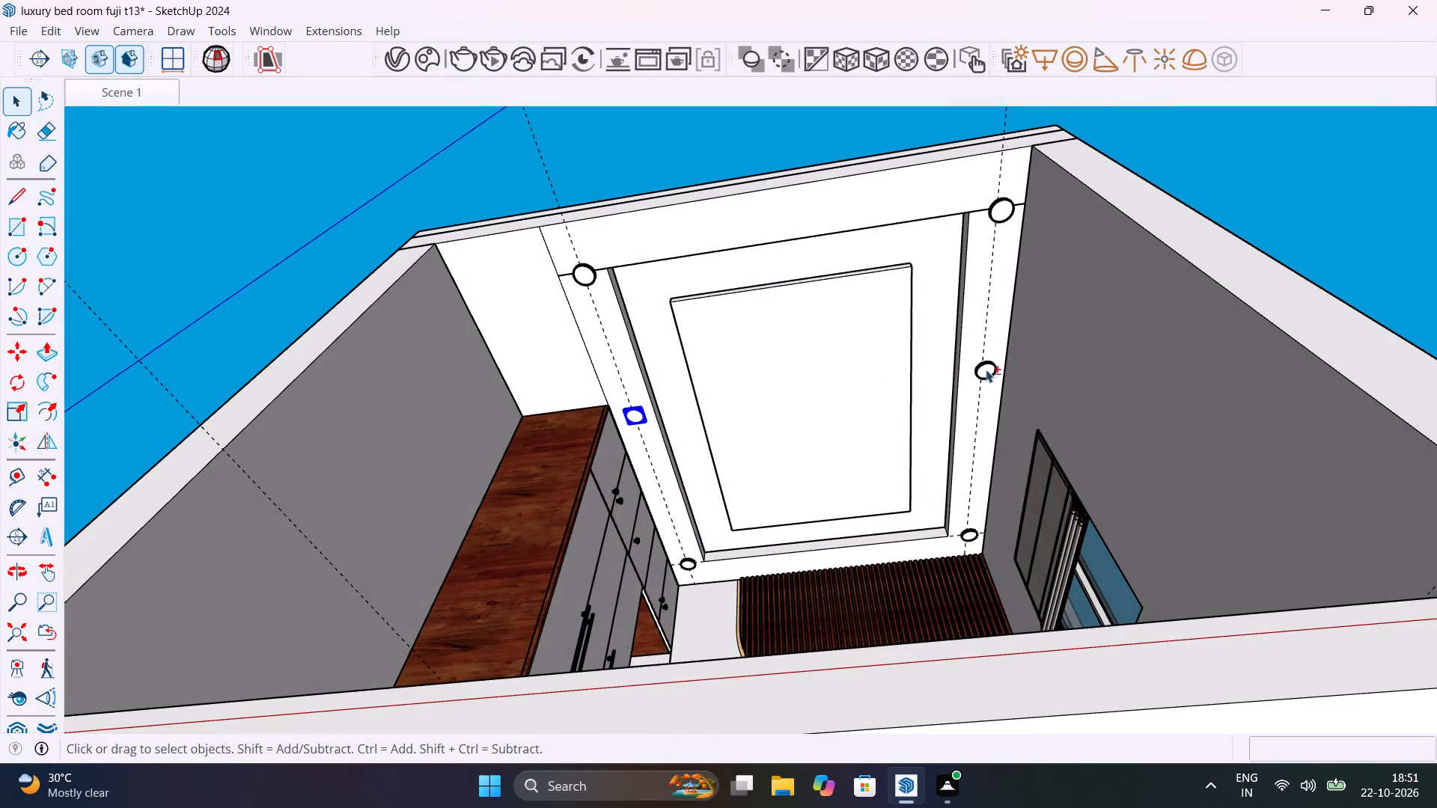
left_click(986, 370, "shift")
key("Delete")
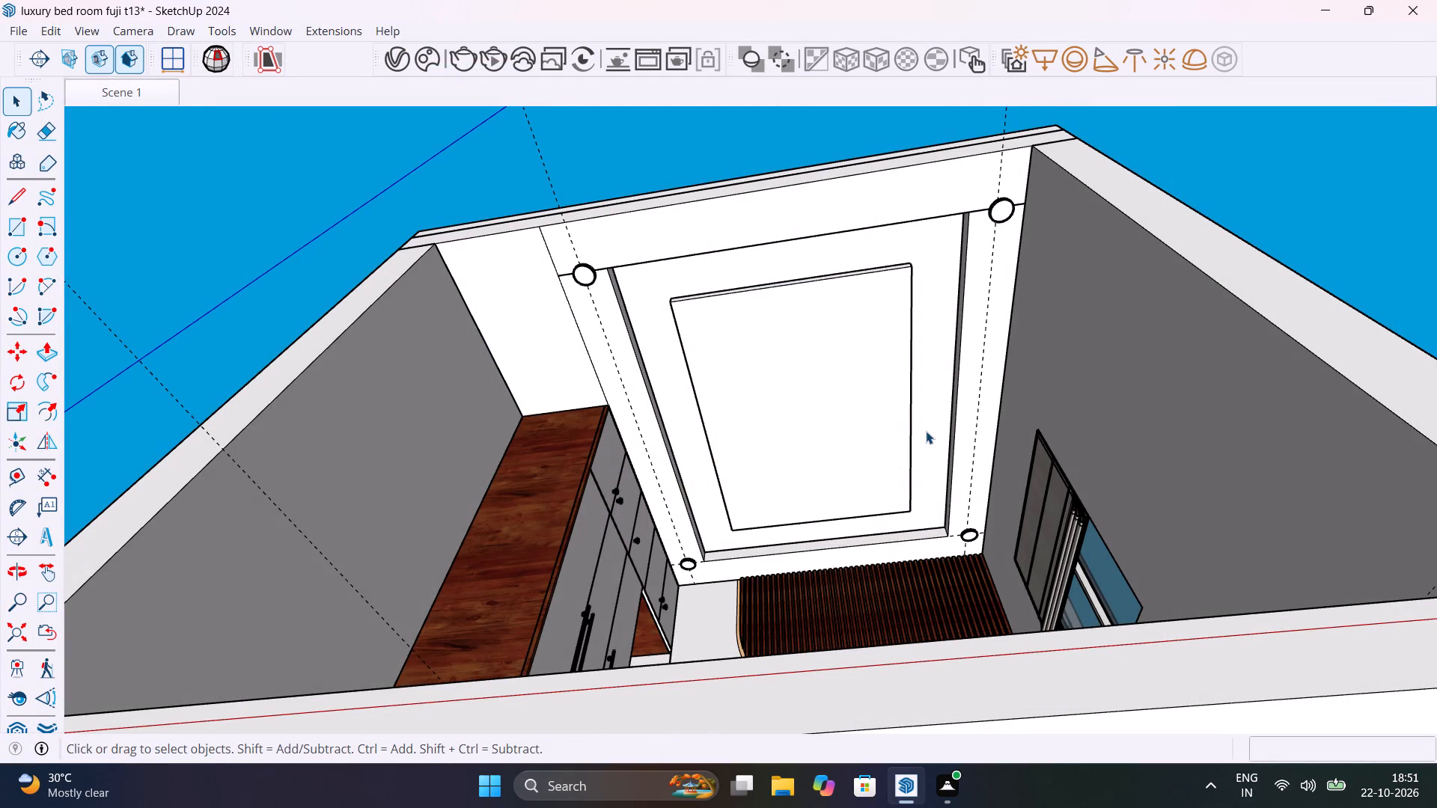
Delete all construction guides from the model.
scroll(926, 431, "down", 1)
scroll(771, 434, "down", 1)
middle_click_drag(761, 438, 820, 590)
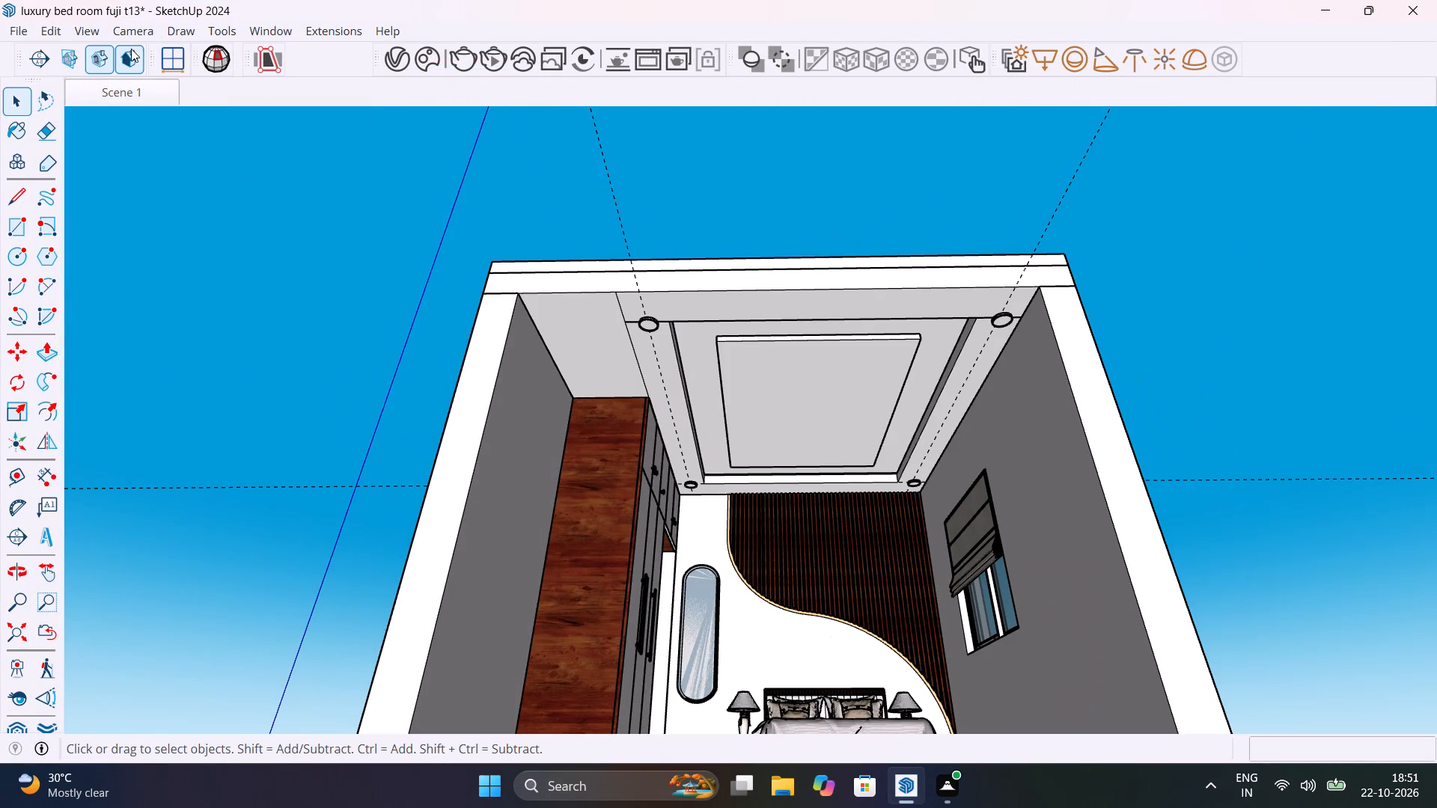
left_click(45, 29)
left_click(156, 213)
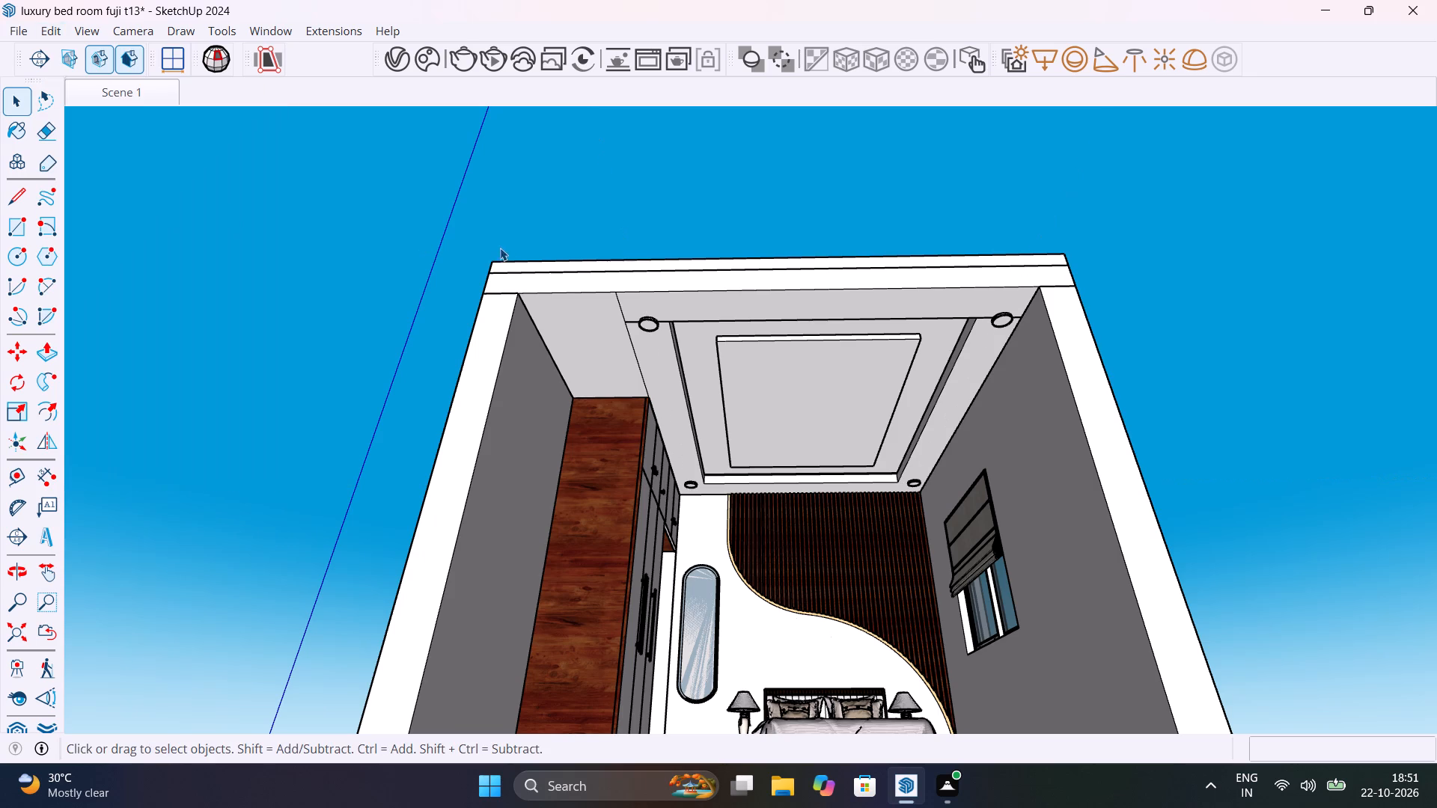
Delete the two short border lines running outward from the ceiling recess past the pair of round lights farthest from the bed wall.
scroll(625, 334, "up", 13)
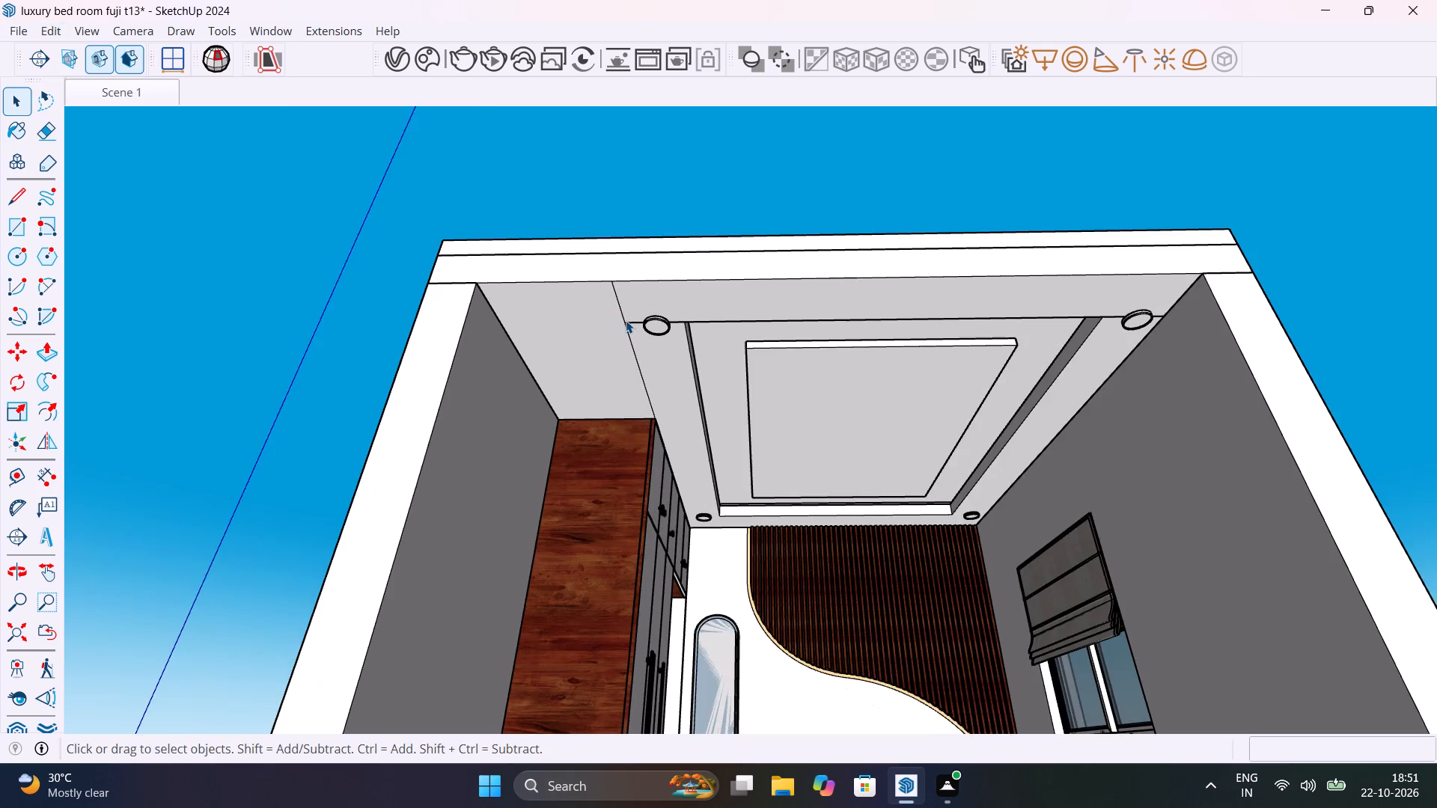
scroll(630, 321, "up", 5)
left_click(631, 322)
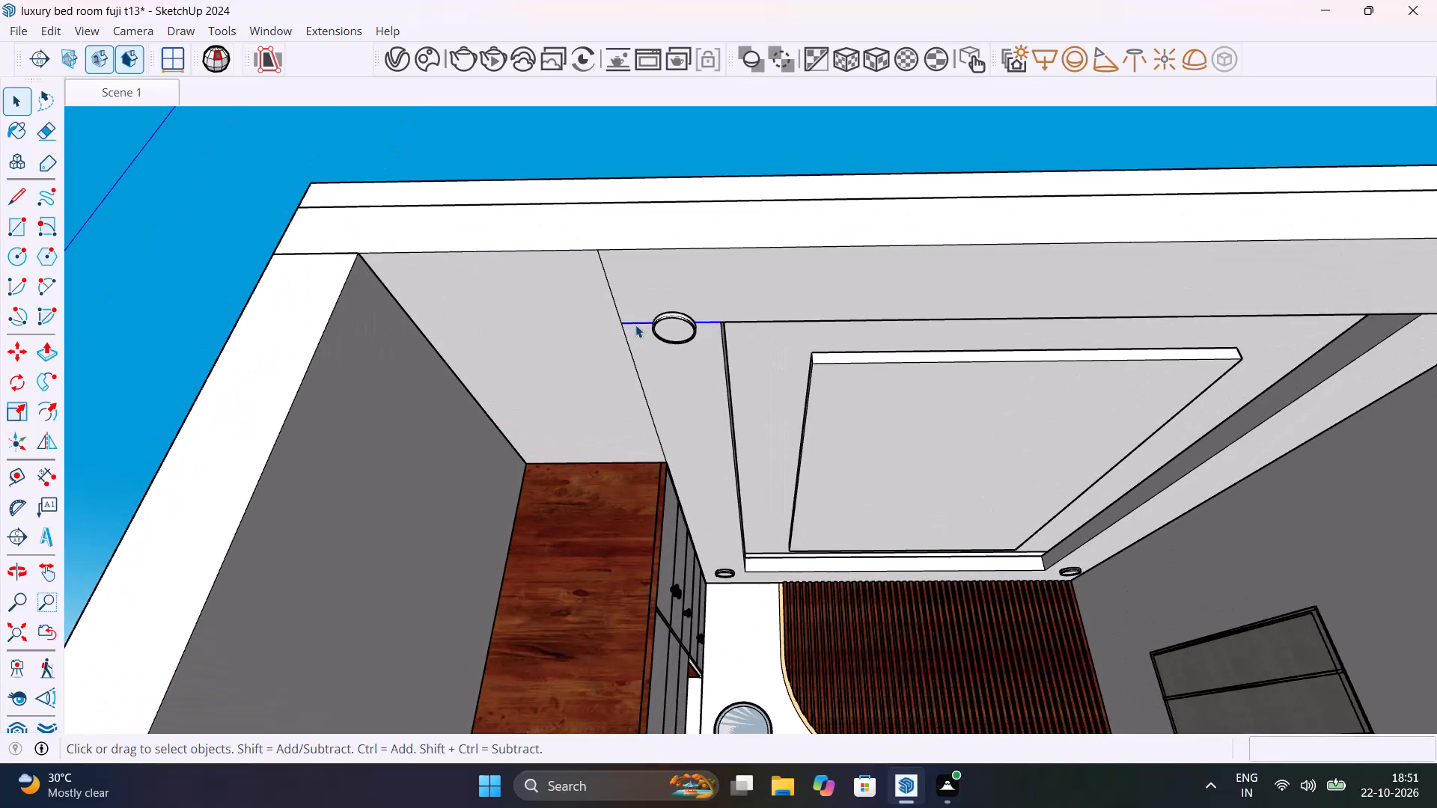
key("Delete")
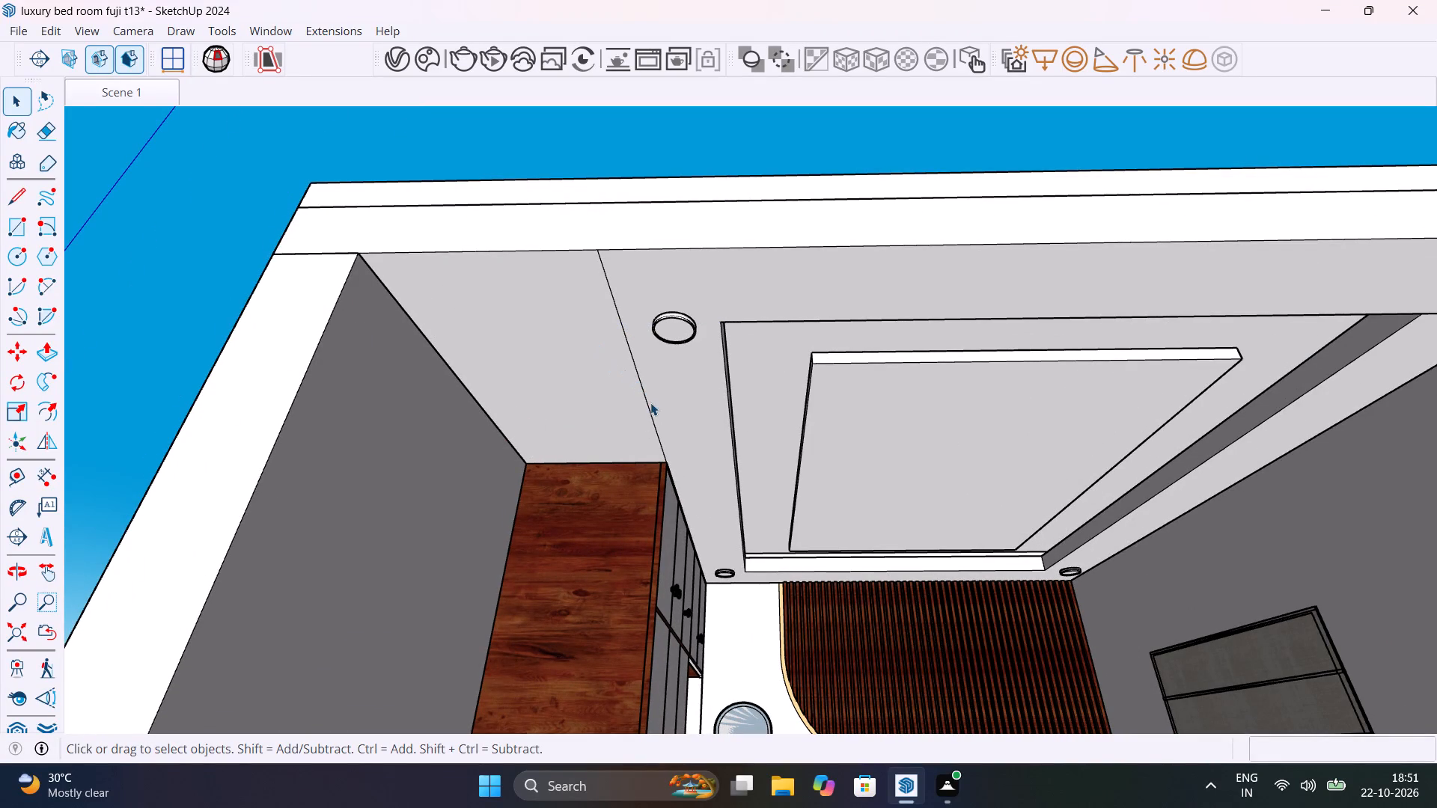
left_click(651, 418)
scroll(749, 370, "down", 6)
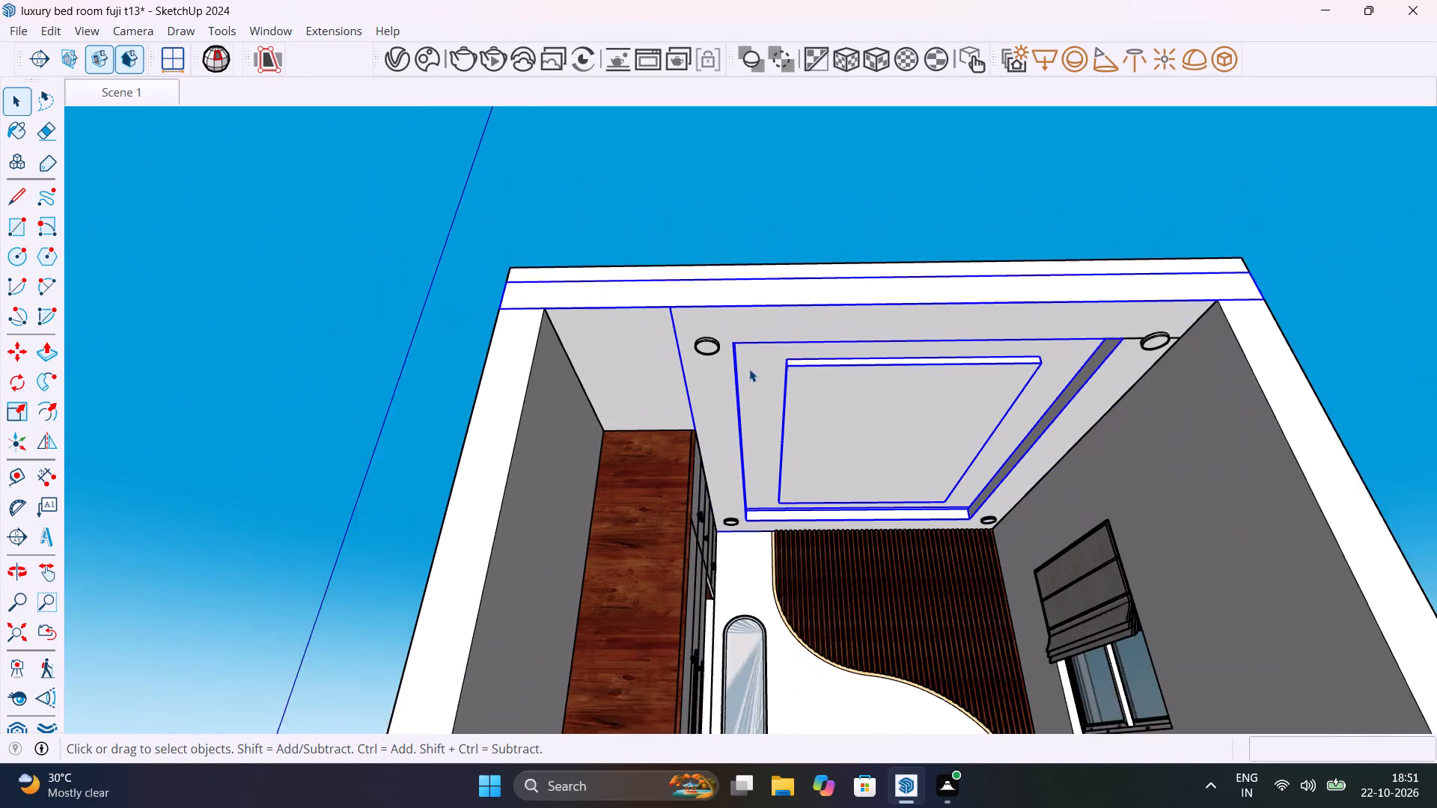
left_click(1005, 168)
scroll(1138, 362, "up", 11)
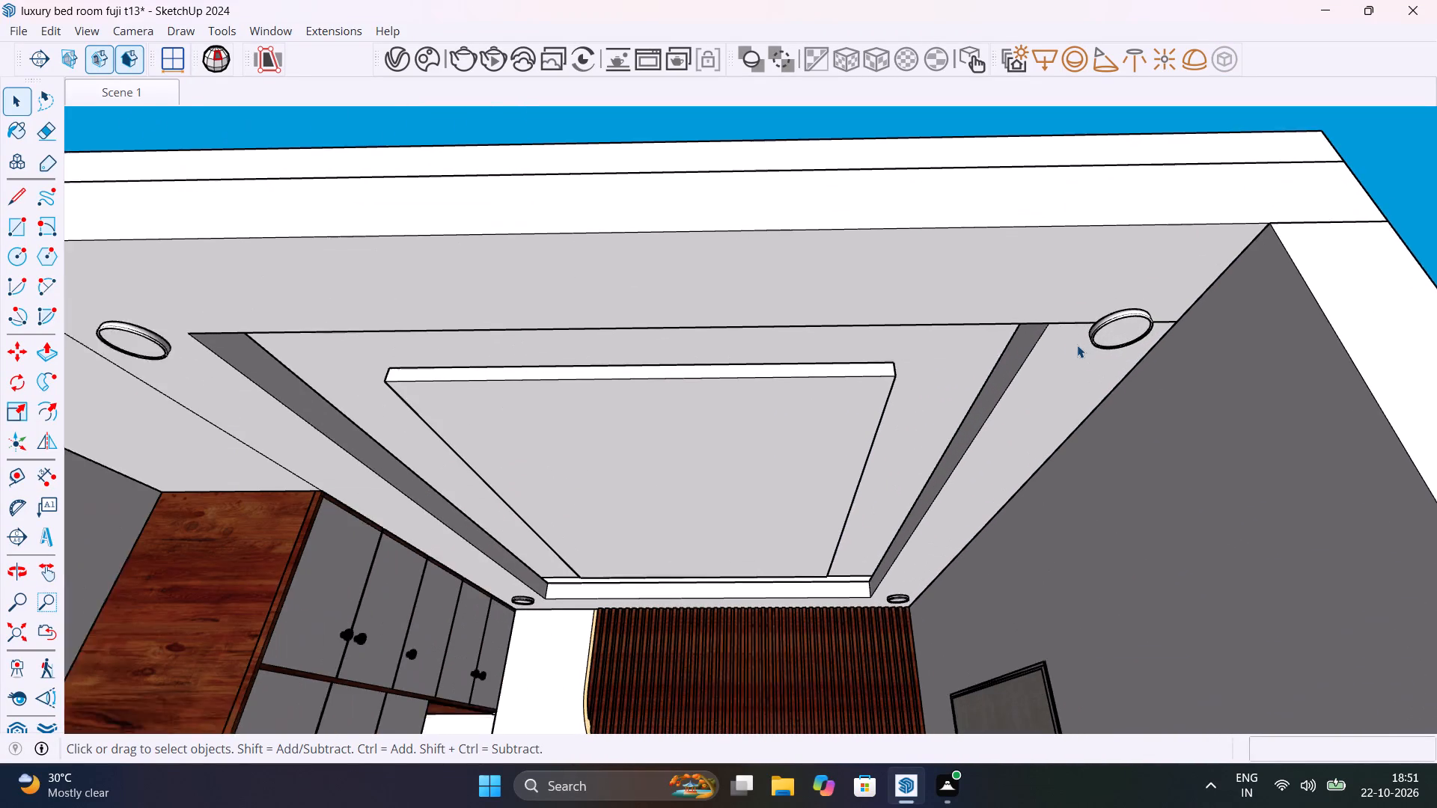
left_click(1069, 321)
key("Delete")
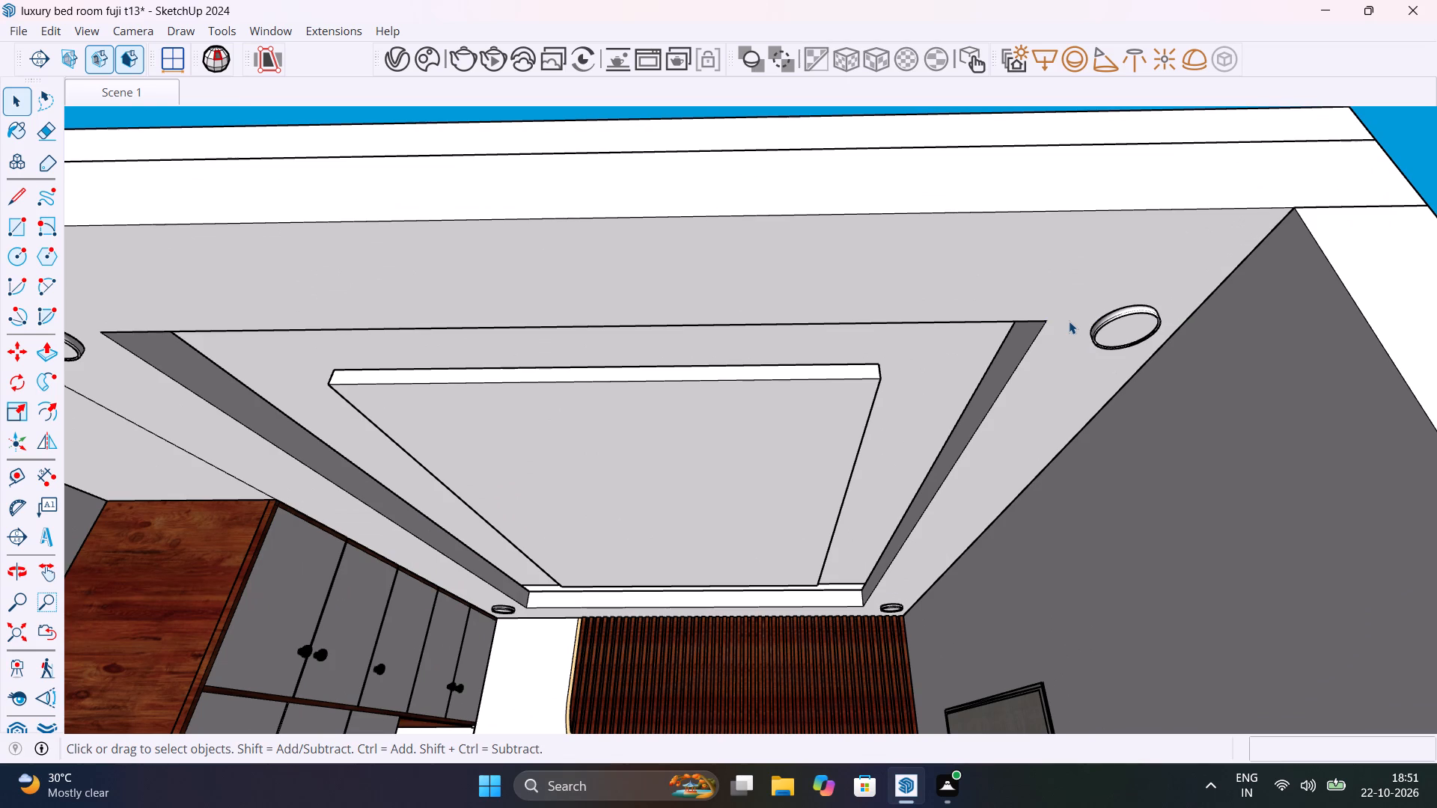
Search the online Chaos Cosmos asset library for "fan".
scroll(1025, 347, "down", 8)
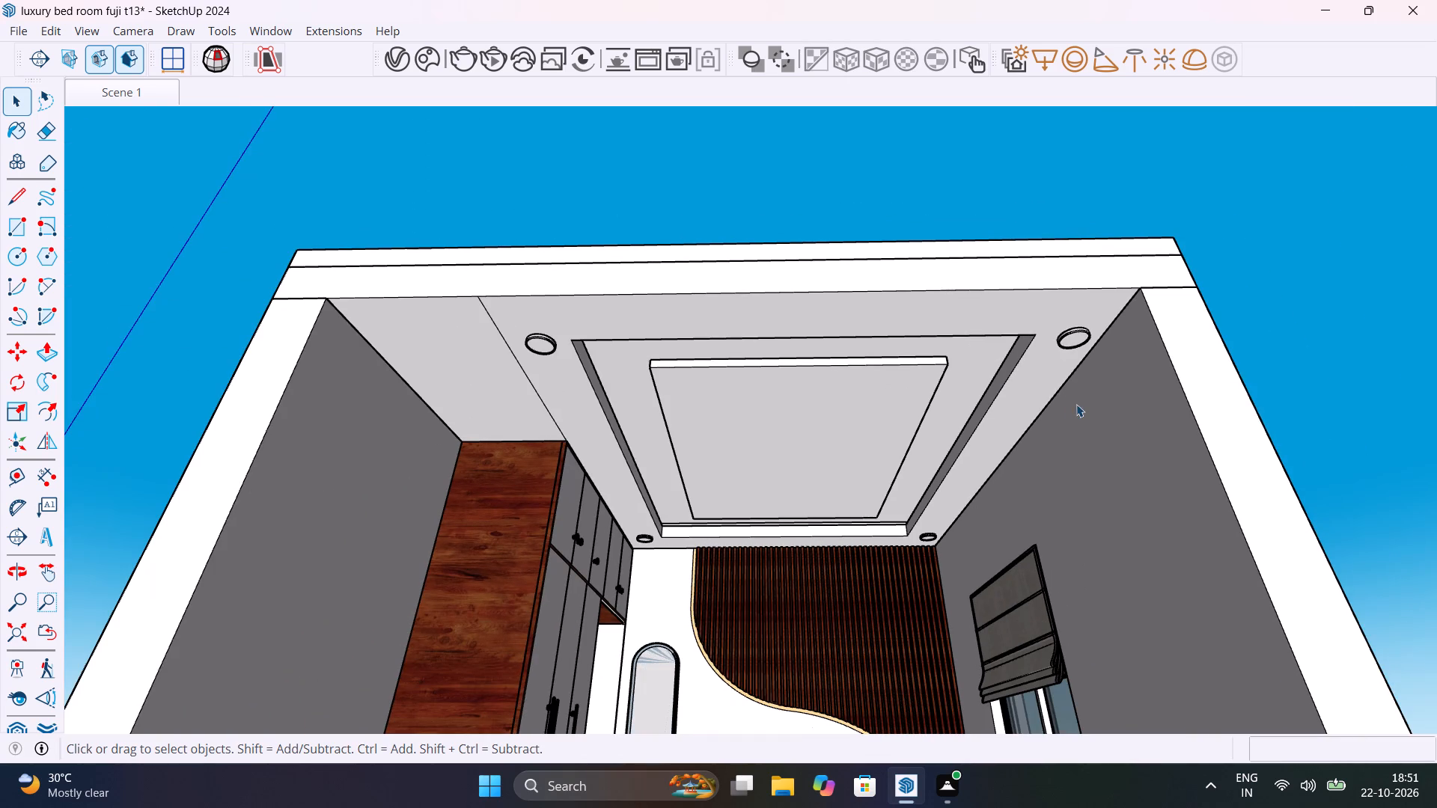
middle_click_drag(1073, 400, 870, 264, "shift")
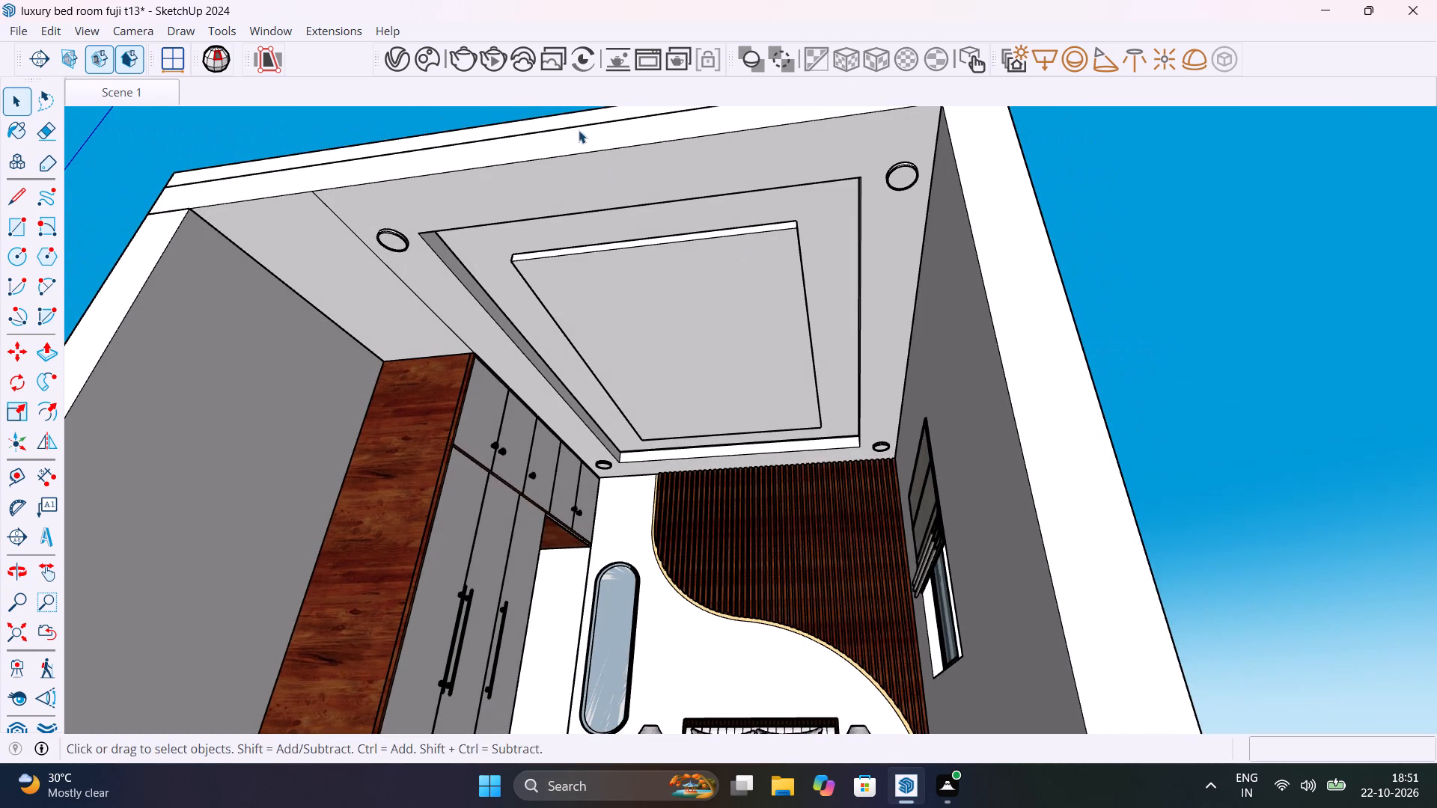
left_click(418, 56)
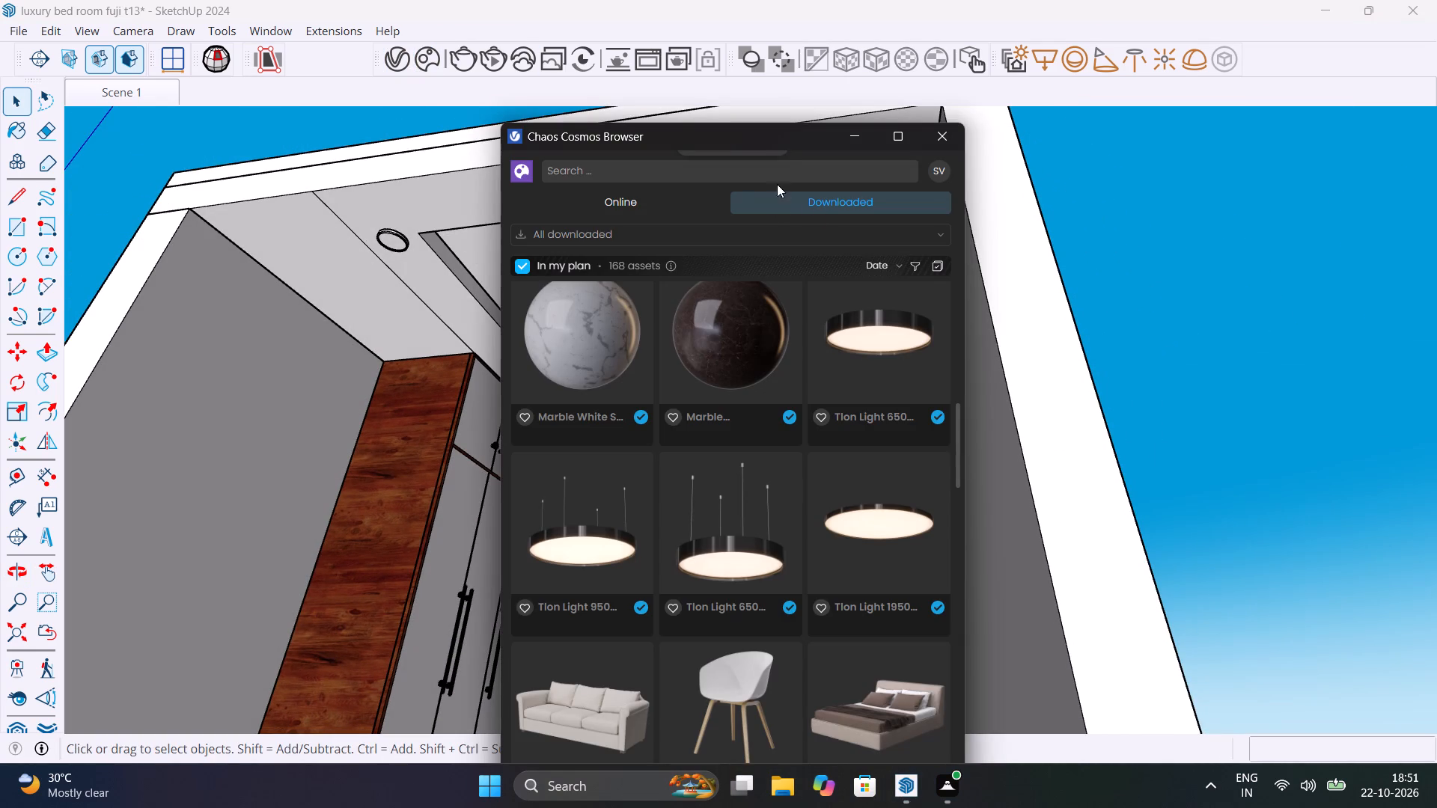
left_click(707, 155)
left_click(612, 167)
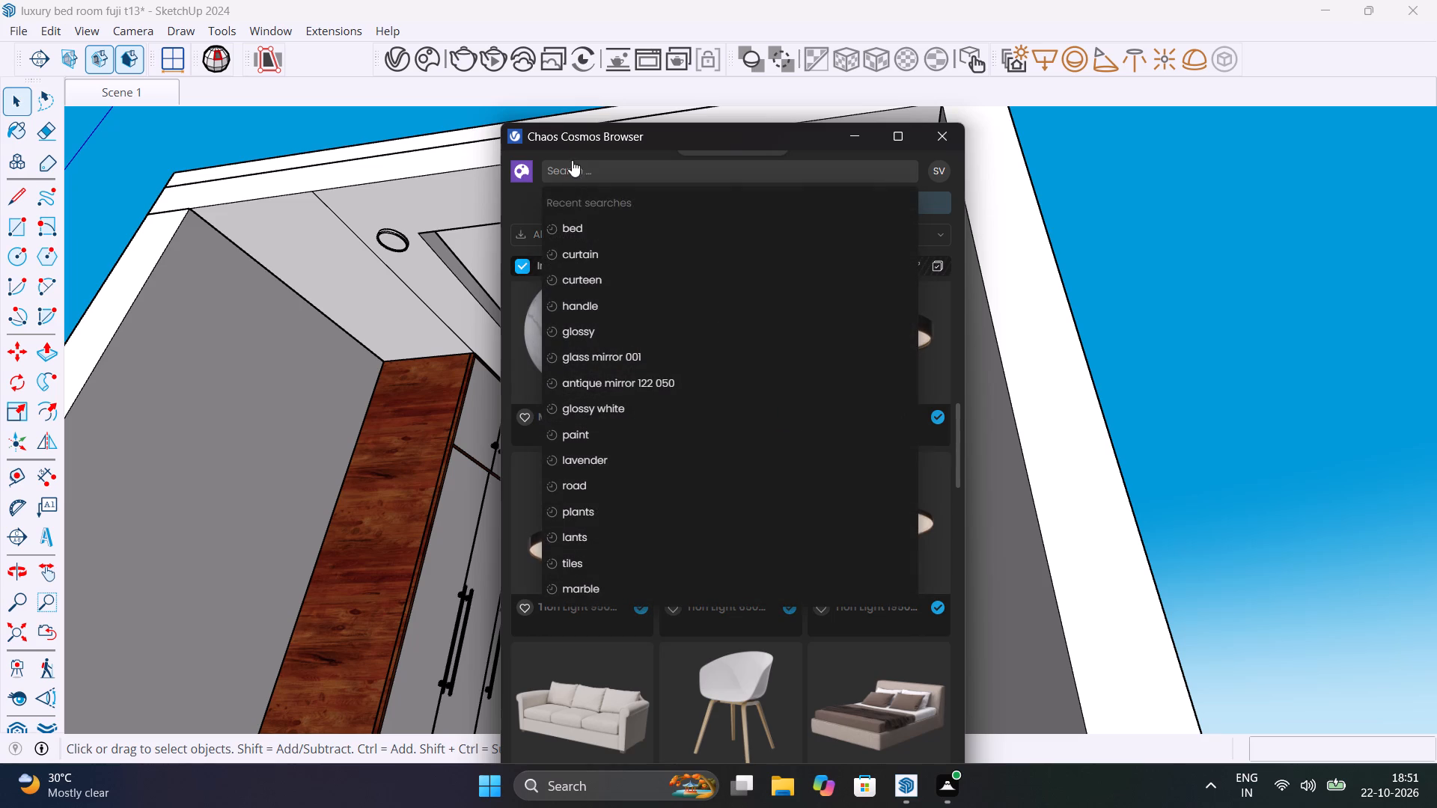
left_click(572, 159)
left_click(615, 194)
left_click(596, 173)
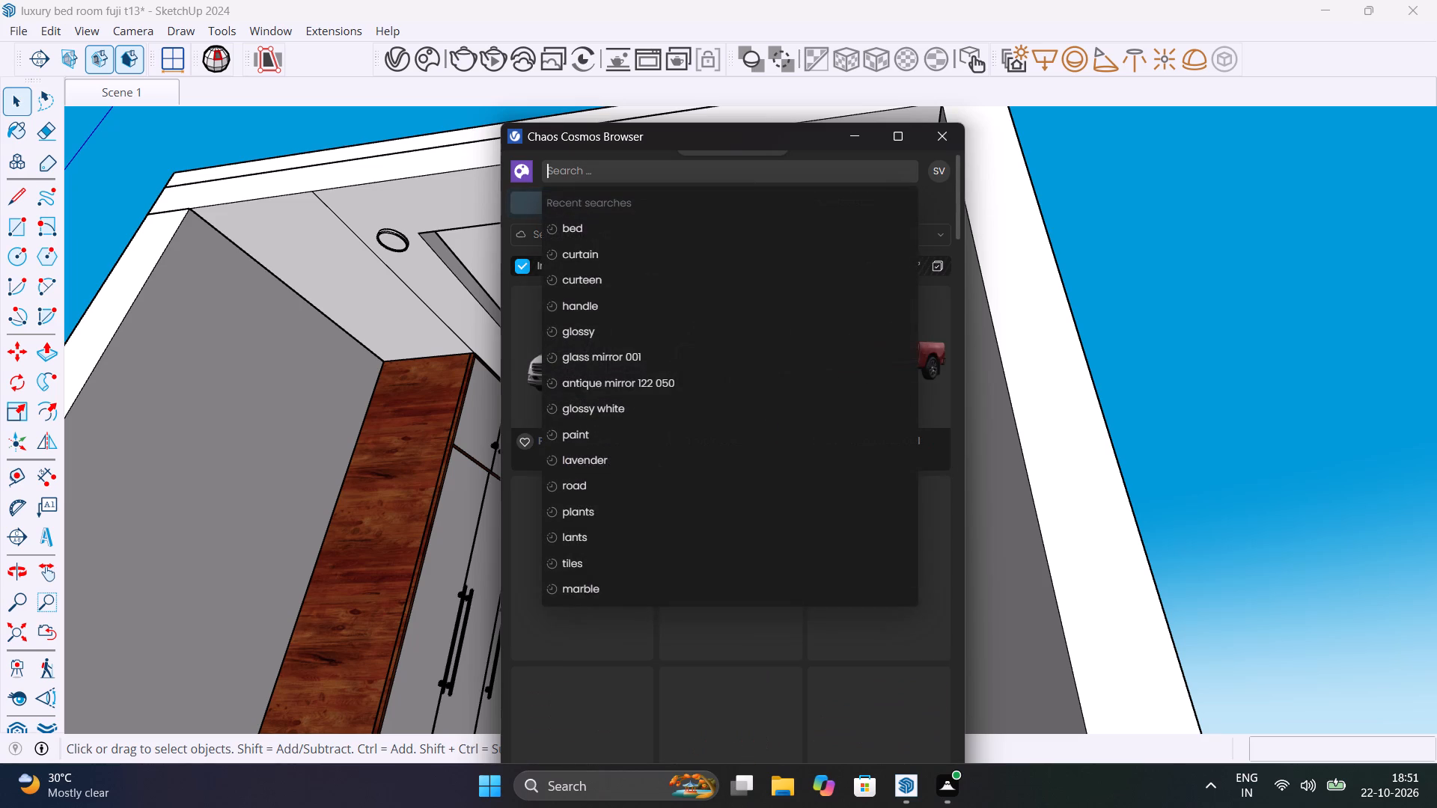
type("FAN")
key("Return")
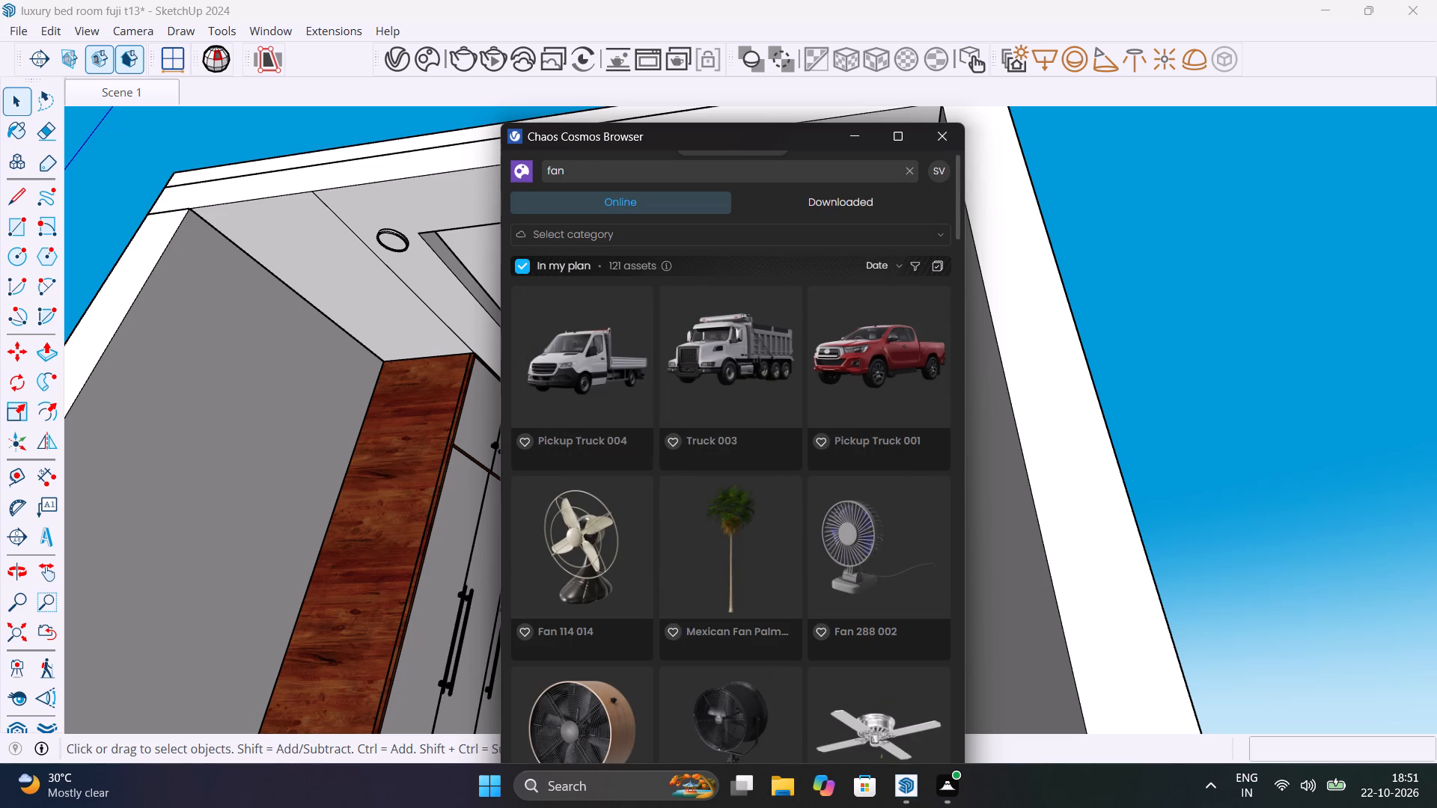
Look through the Chaos Cosmos fan results for a suitable ceiling fan and close the browser.
scroll(723, 379, "down", 3)
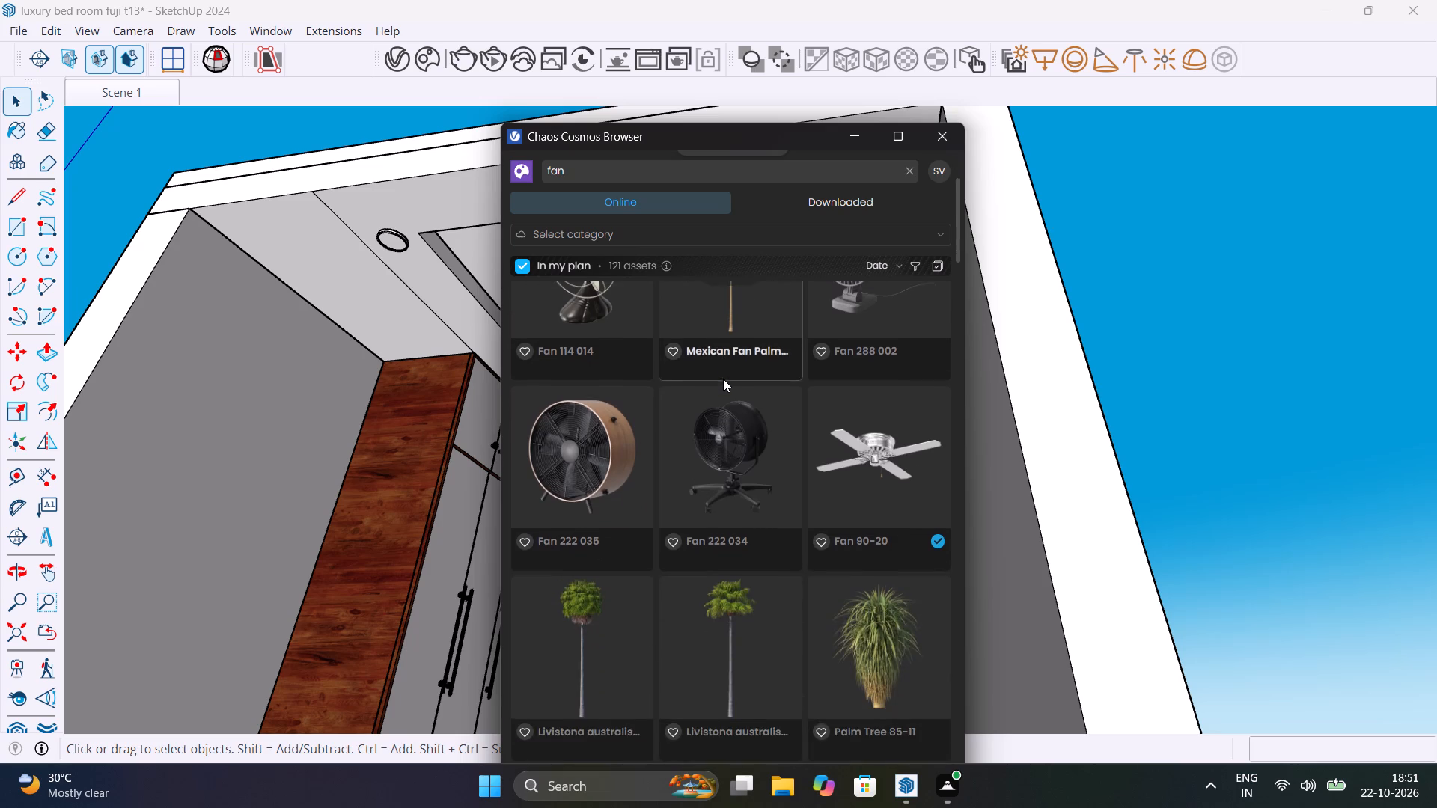
scroll(723, 379, "down", 20)
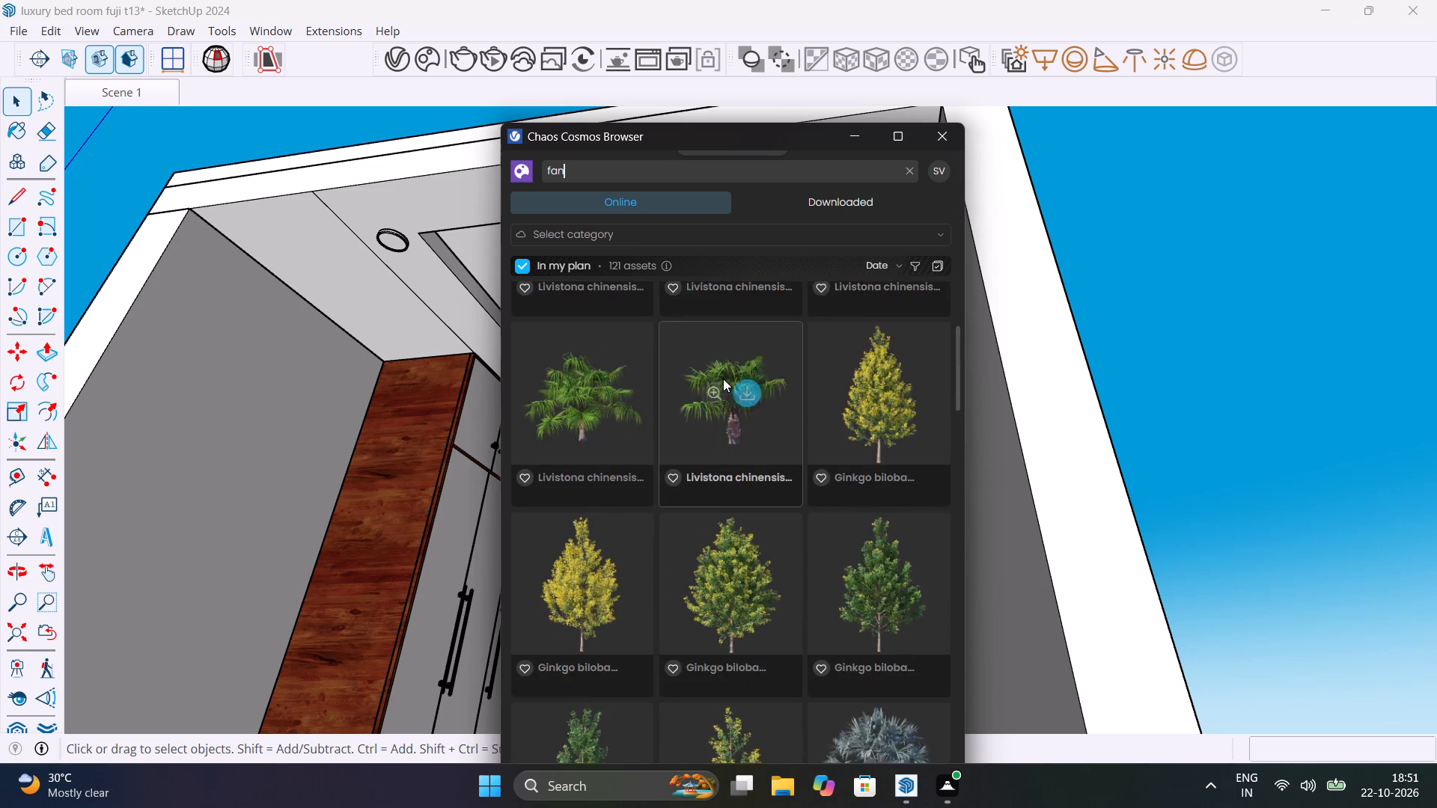
scroll(723, 379, "down", 1)
scroll(723, 379, "down", 20)
scroll(723, 379, "down", 2)
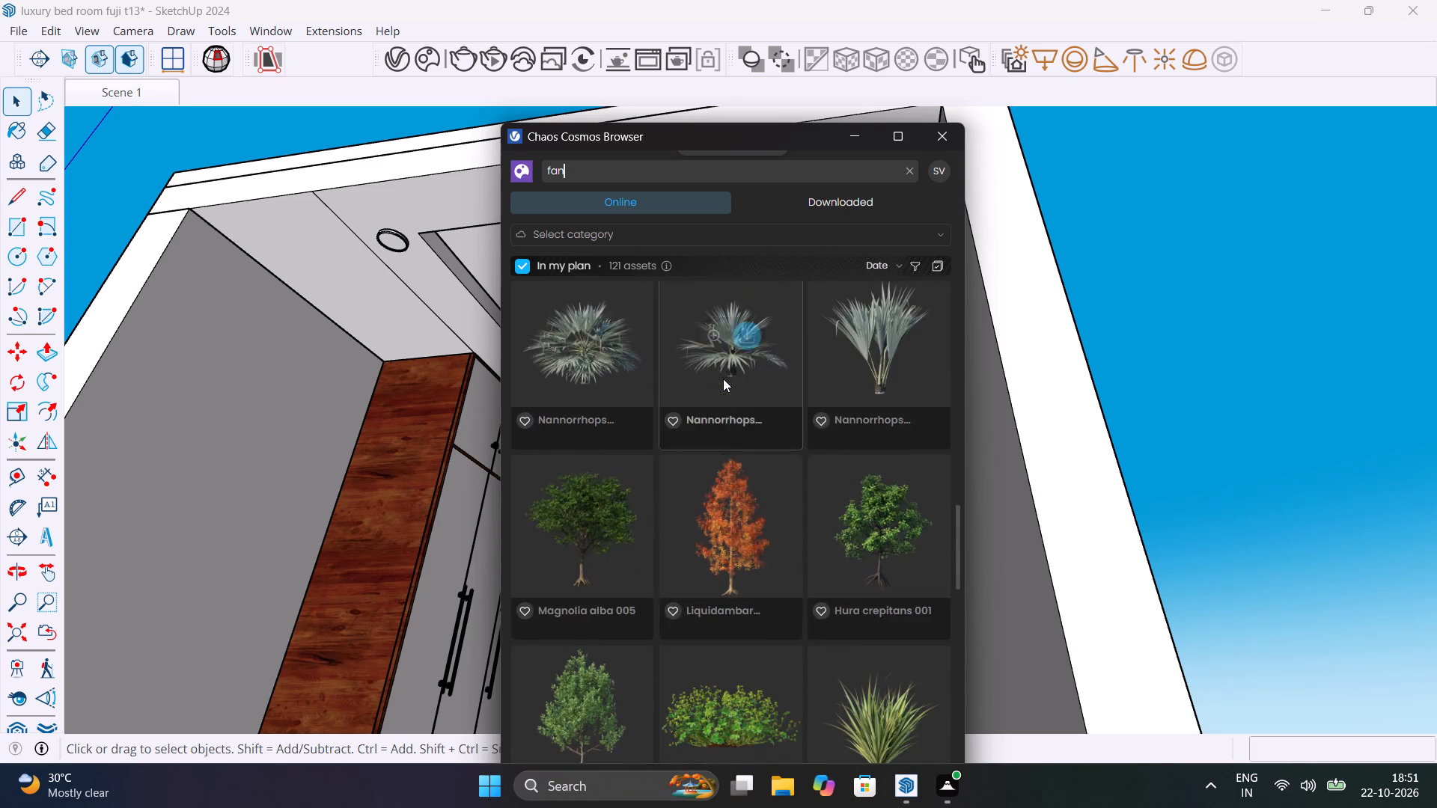
scroll(723, 379, "down", 20)
scroll(723, 378, "down", 11)
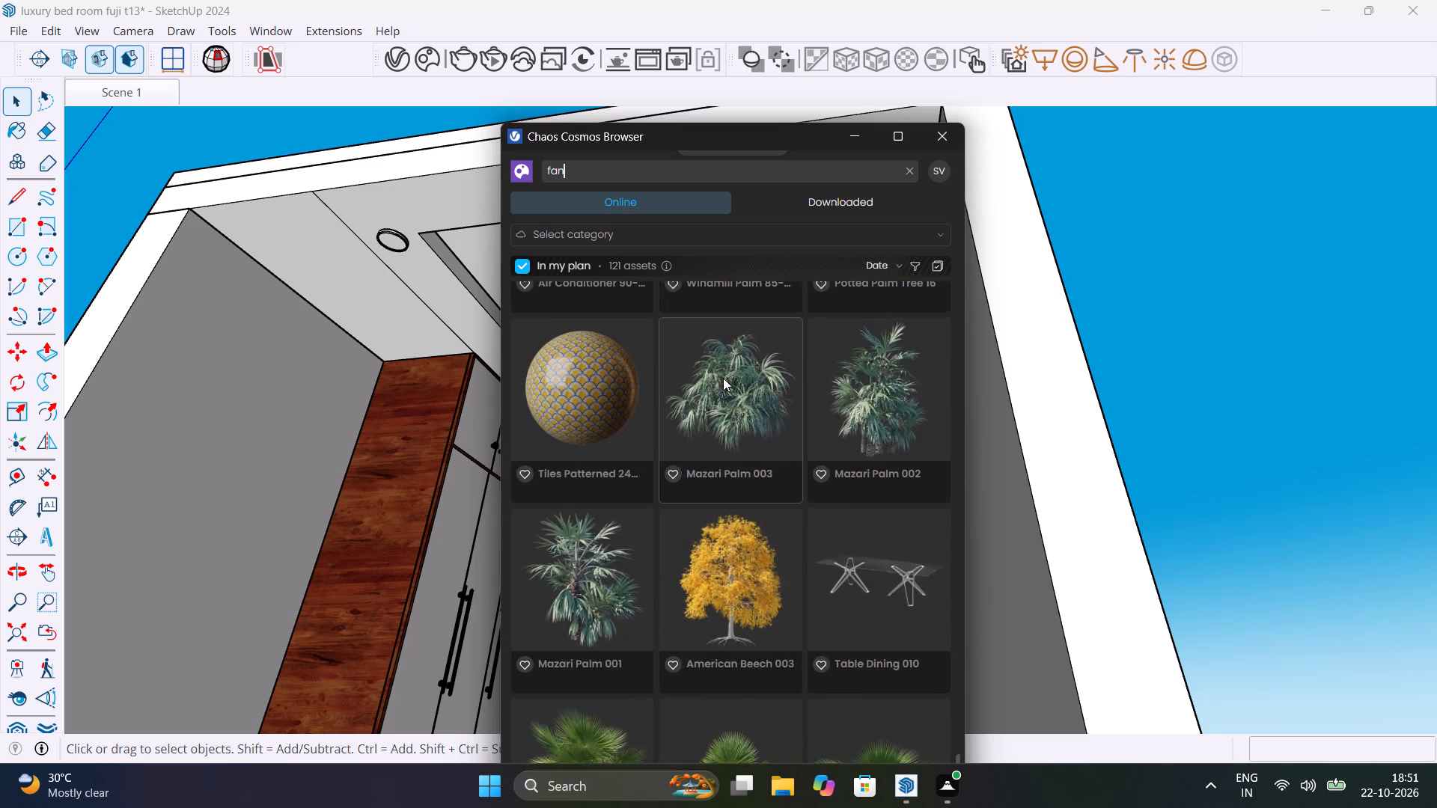
scroll(723, 378, "down", 11)
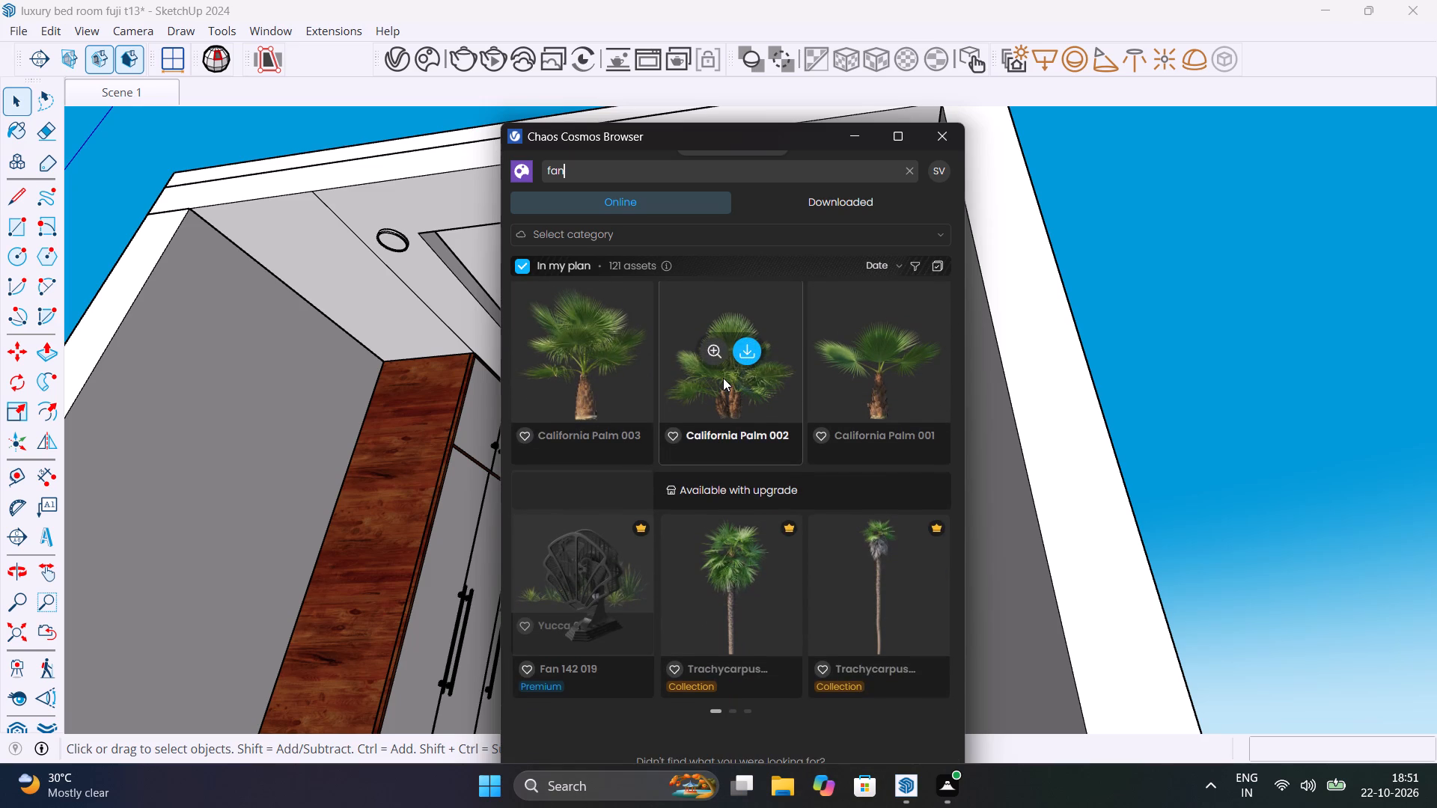
scroll(723, 378, "down", 5)
scroll(742, 459, "down", 1)
scroll(742, 459, "up", 17)
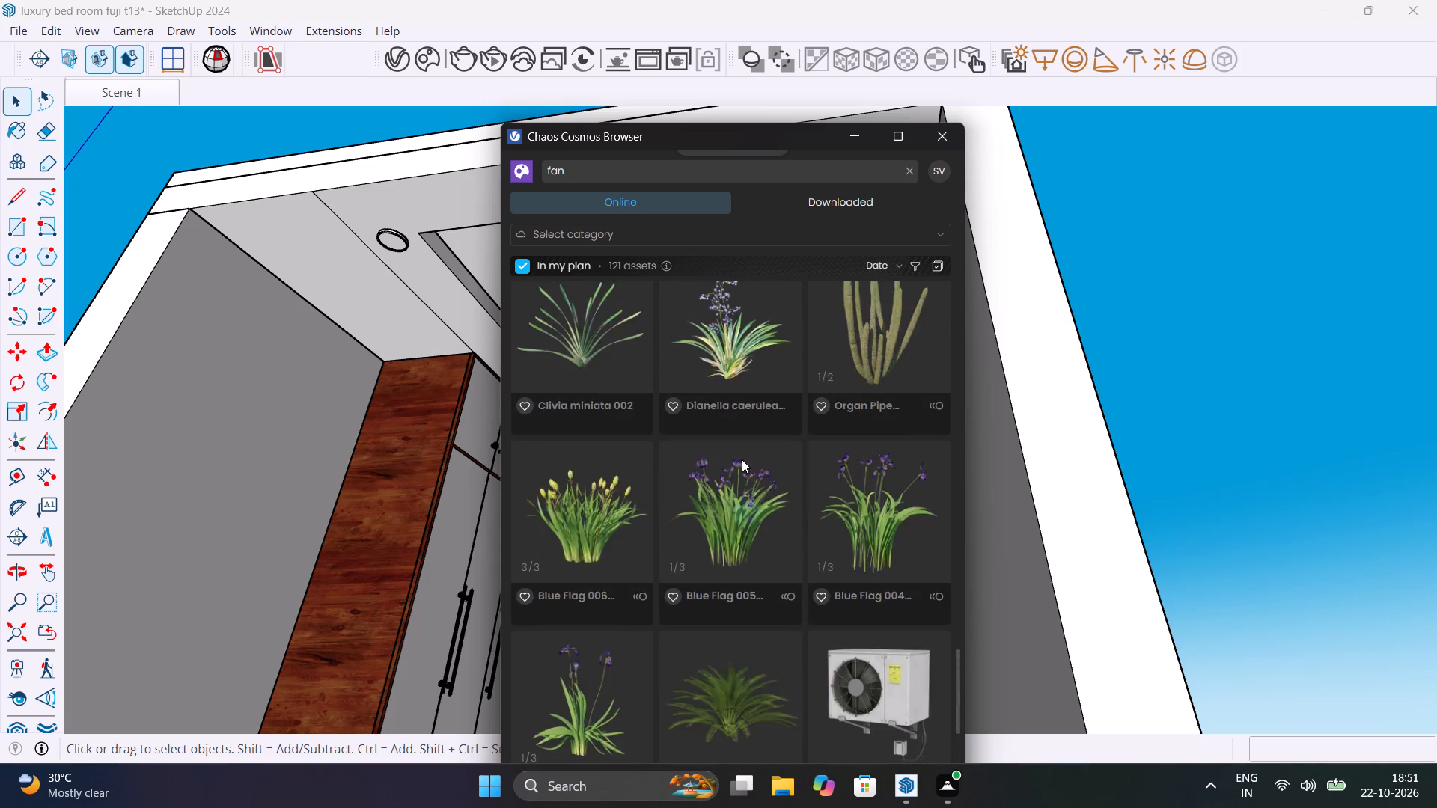
scroll(742, 459, "up", 20)
scroll(742, 459, "up", 5)
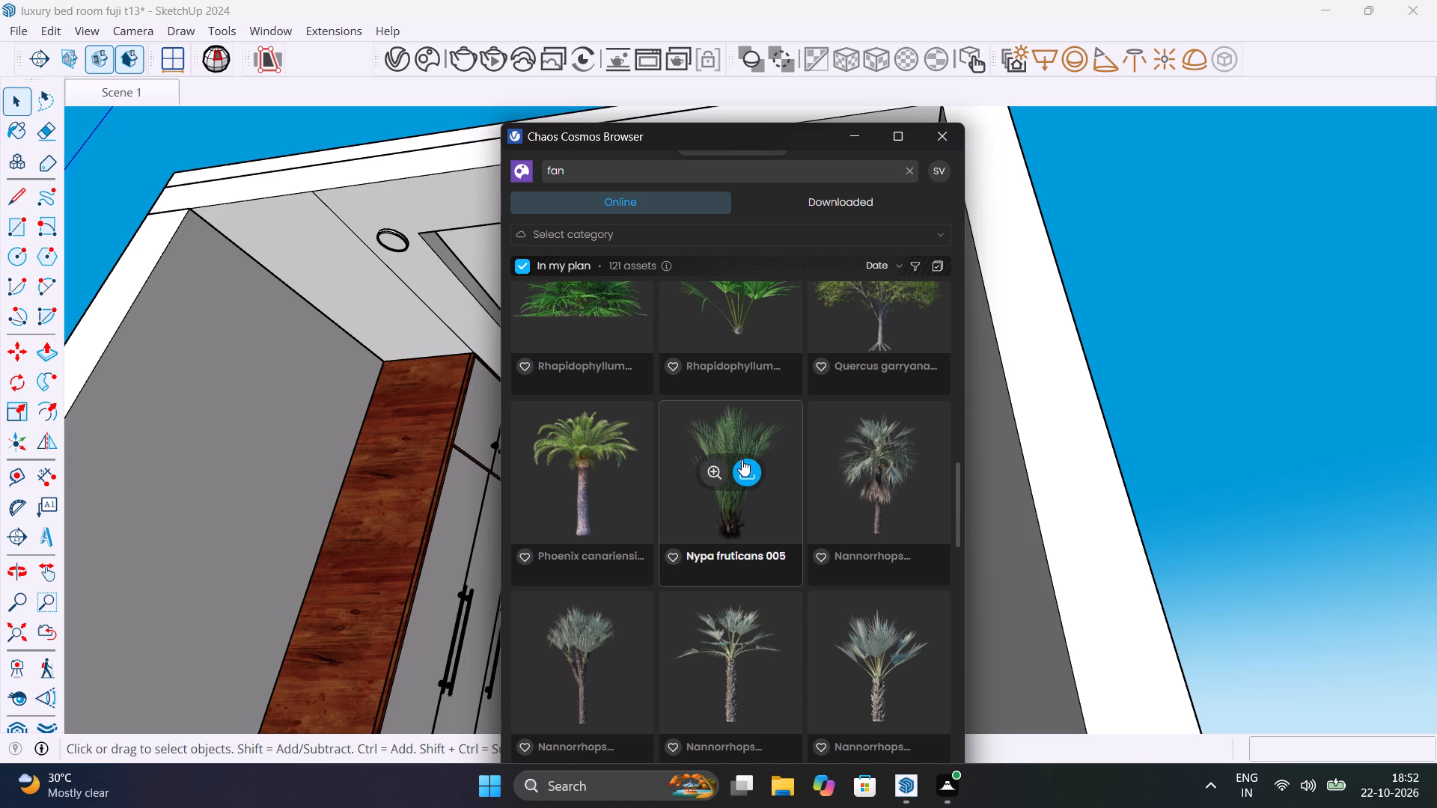
scroll(742, 459, "up", 2)
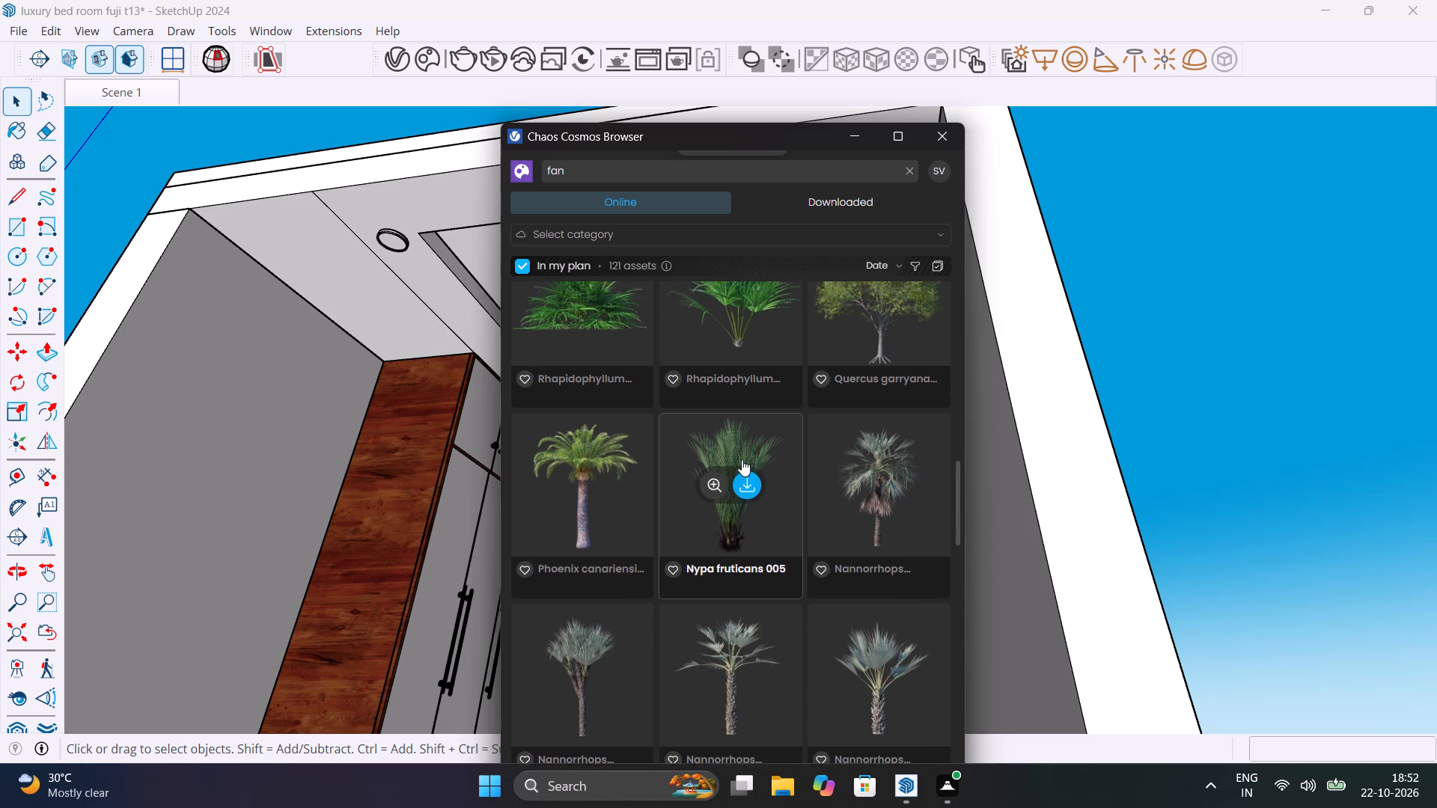
scroll(742, 459, "up", 15)
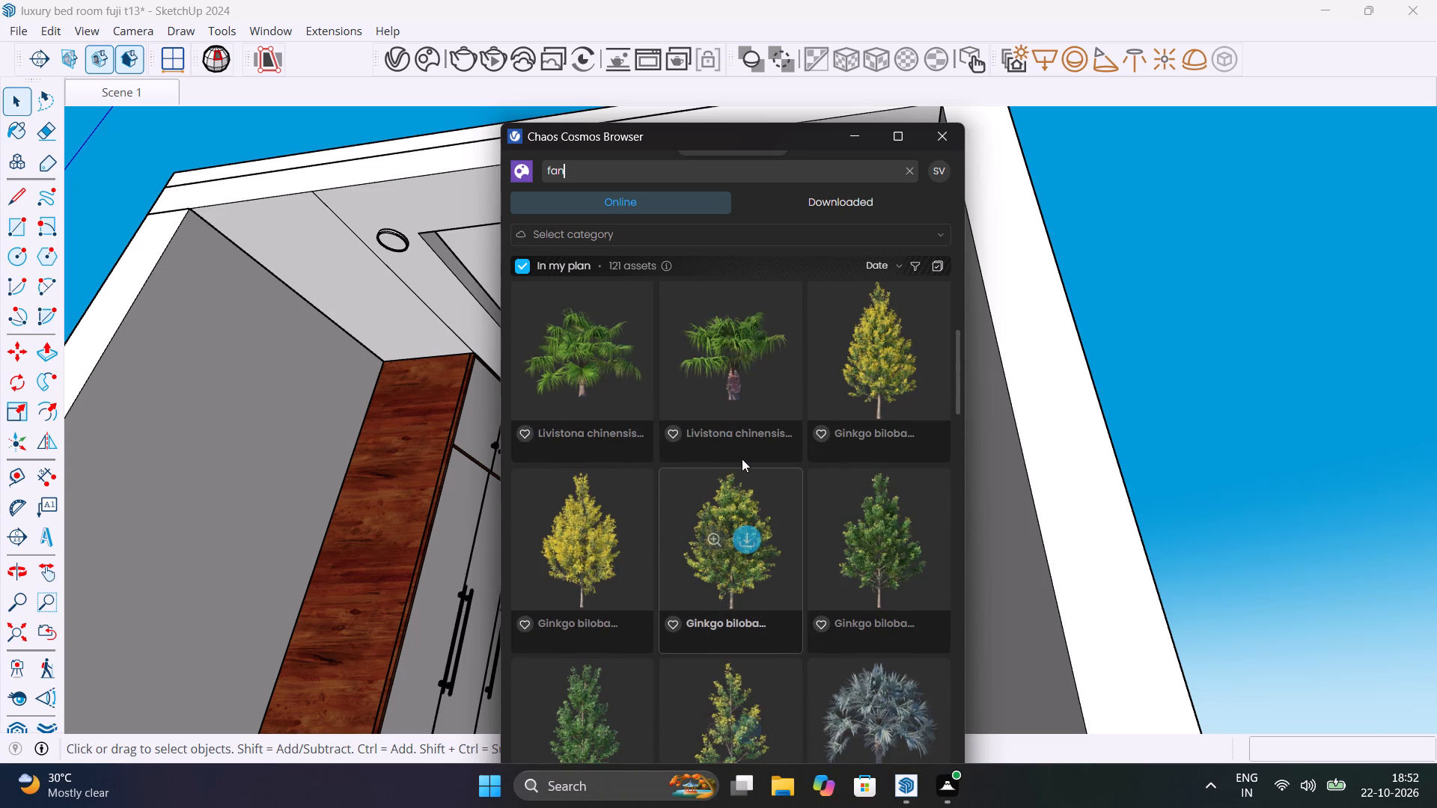
scroll(742, 459, "up", 9)
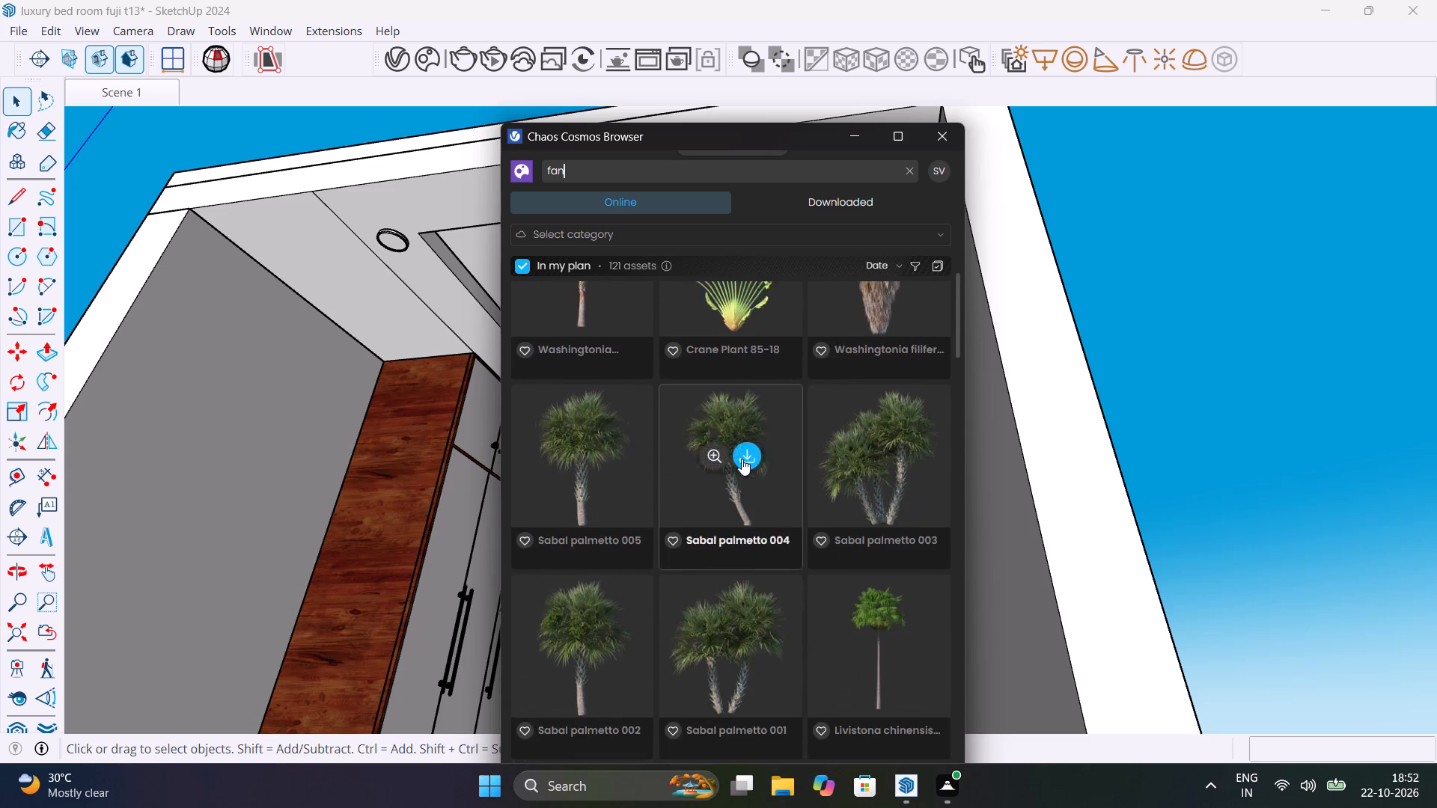
scroll(742, 459, "up", 13)
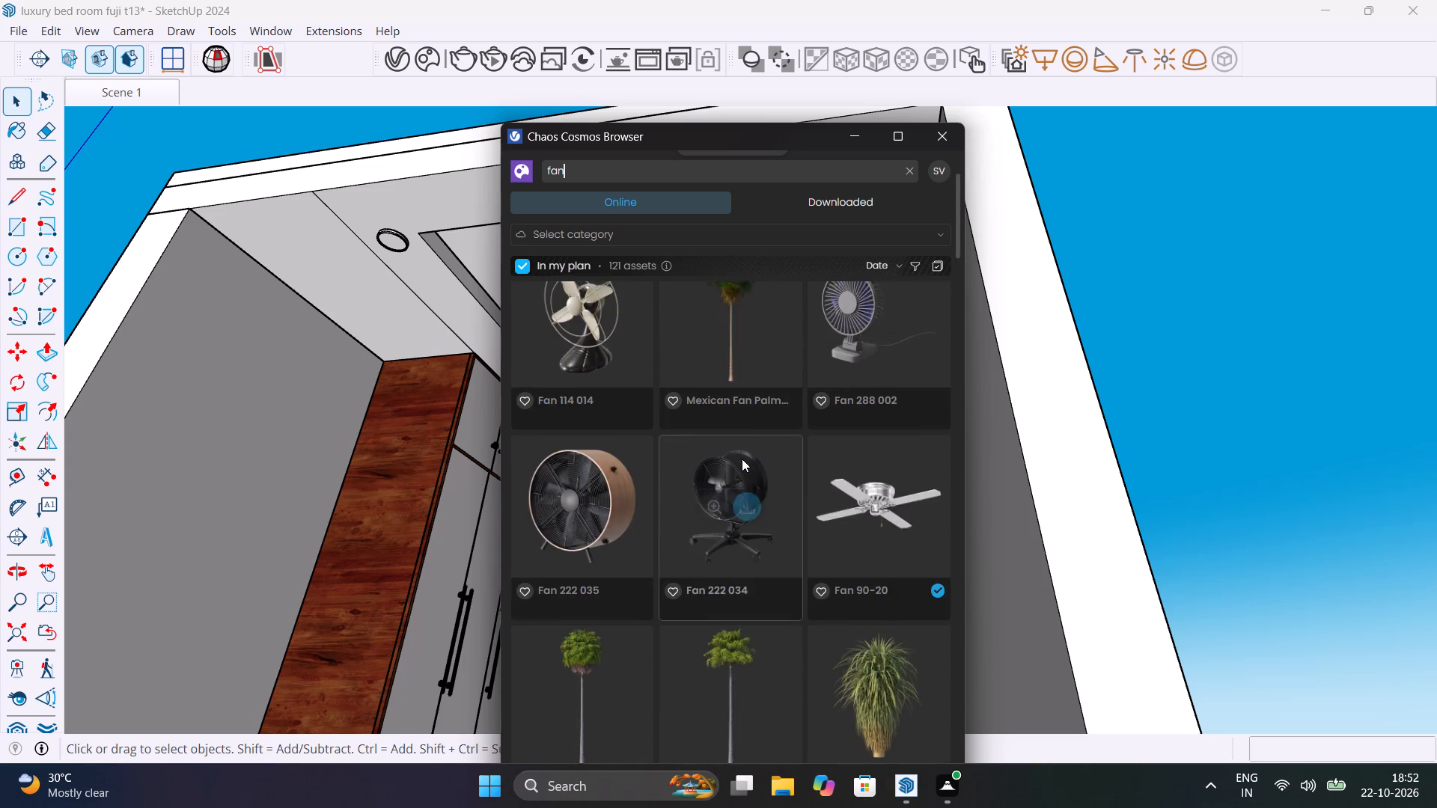
scroll(742, 459, "up", 3)
scroll(742, 459, "down", 2)
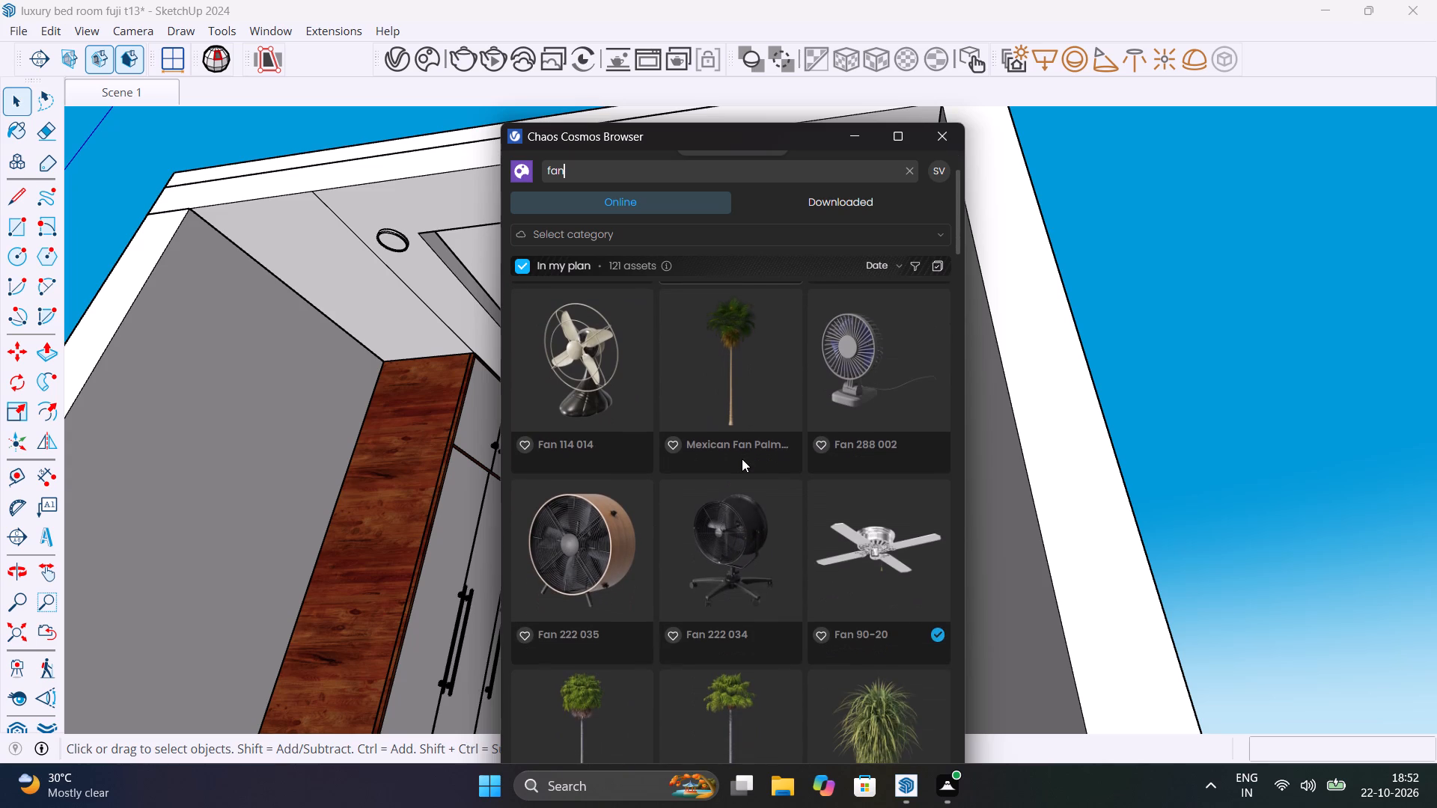
left_click(943, 148)
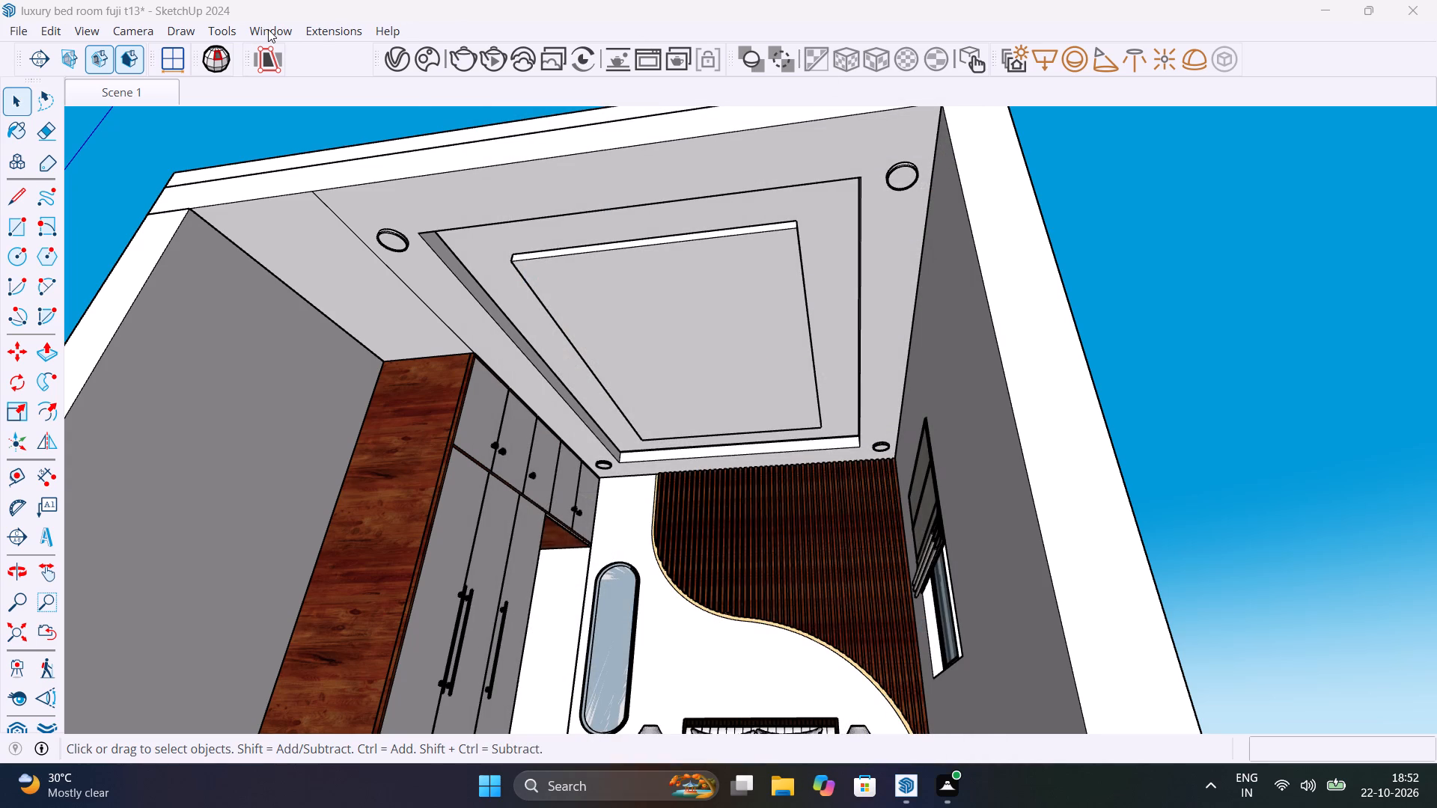
Search the 3D Warehouse models for "FAN".
left_click(268, 29)
left_click(347, 181)
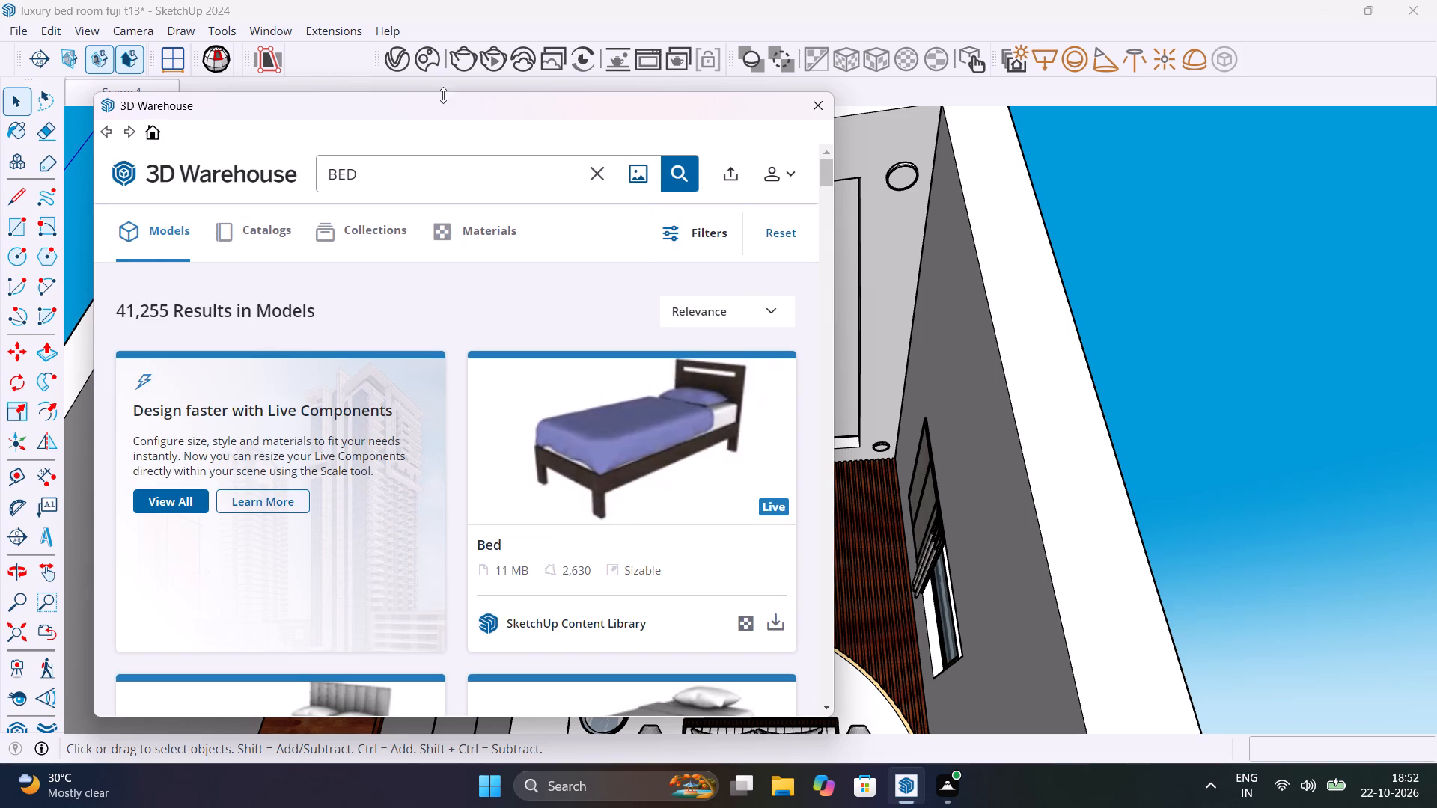
left_click(597, 172)
left_click(528, 171)
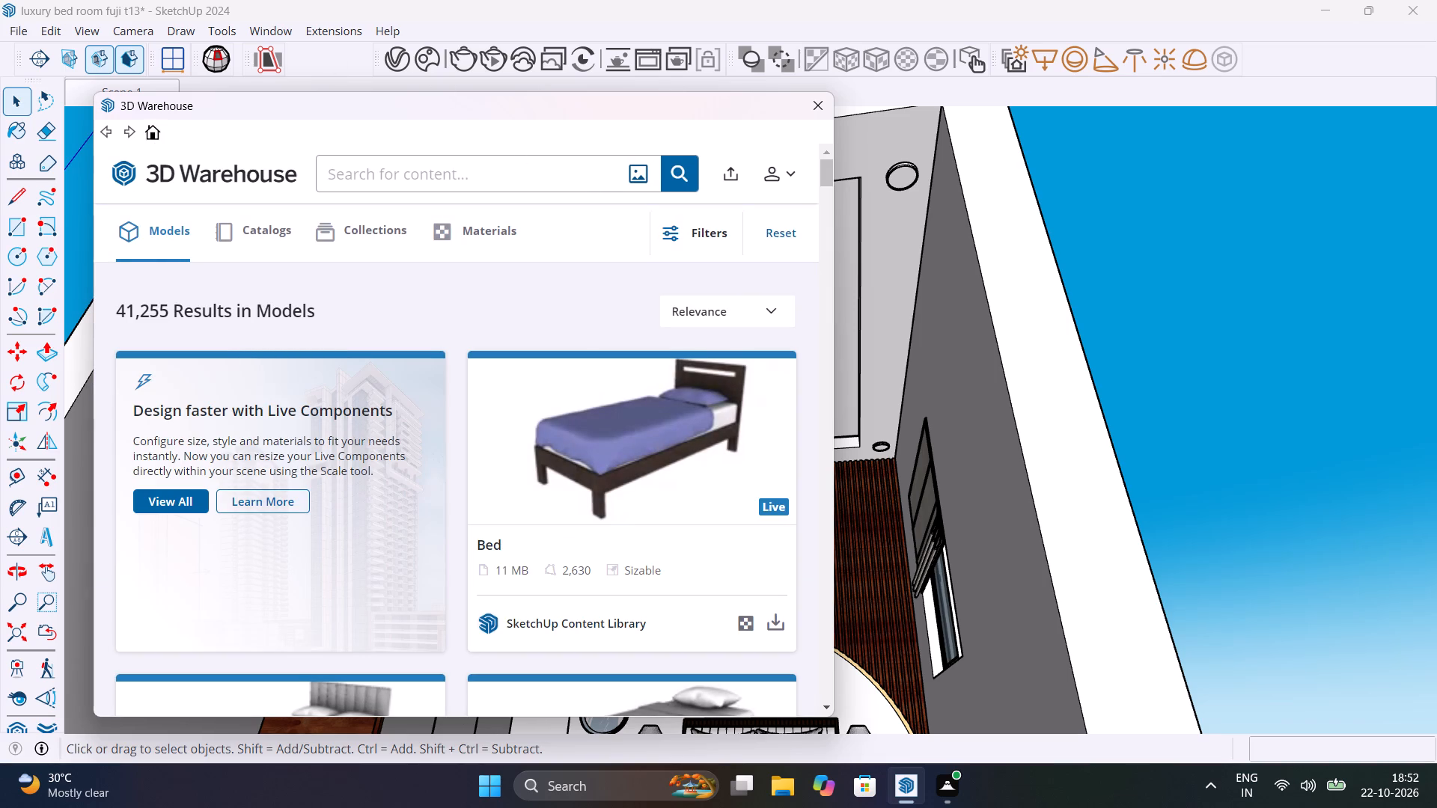
type("FAN")
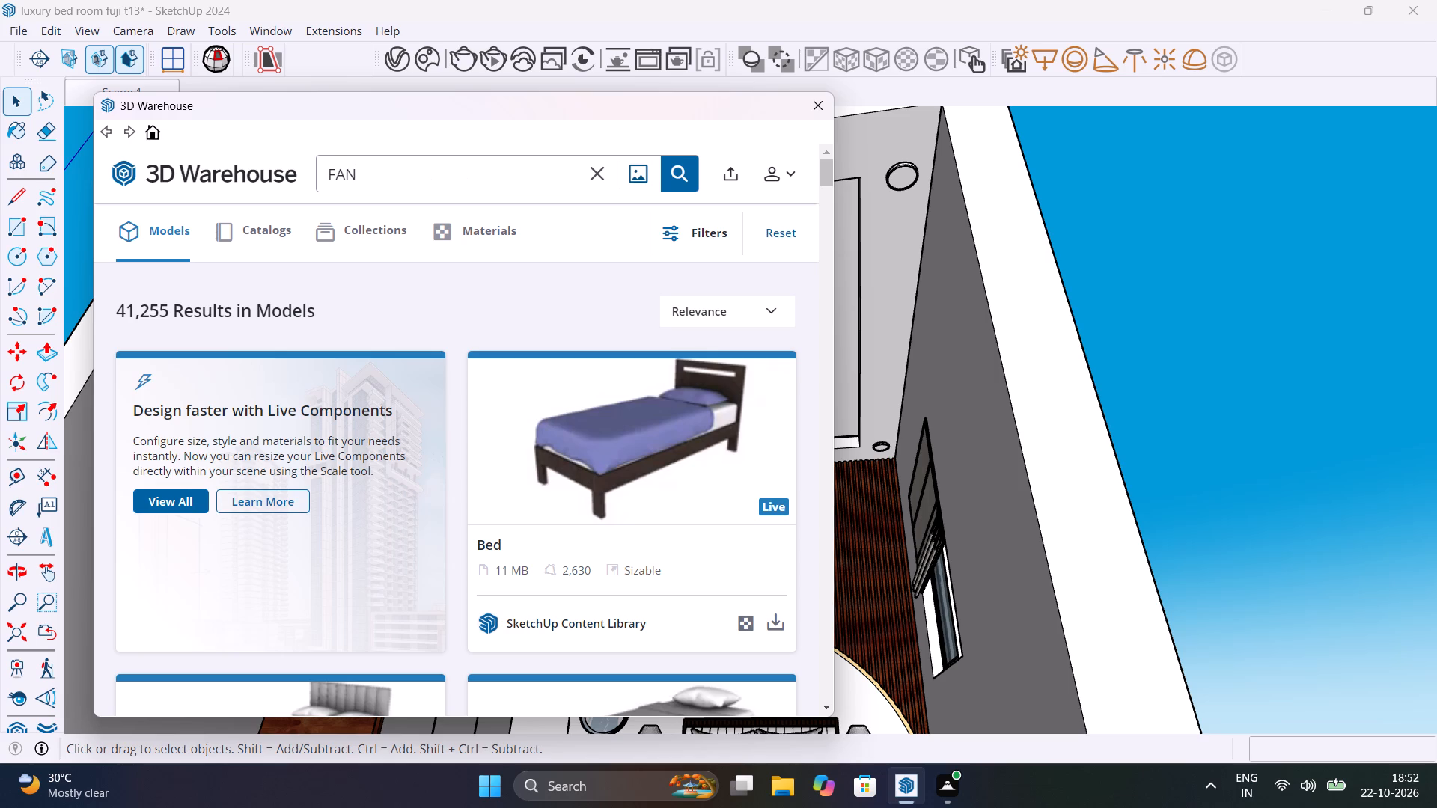
key("Return")
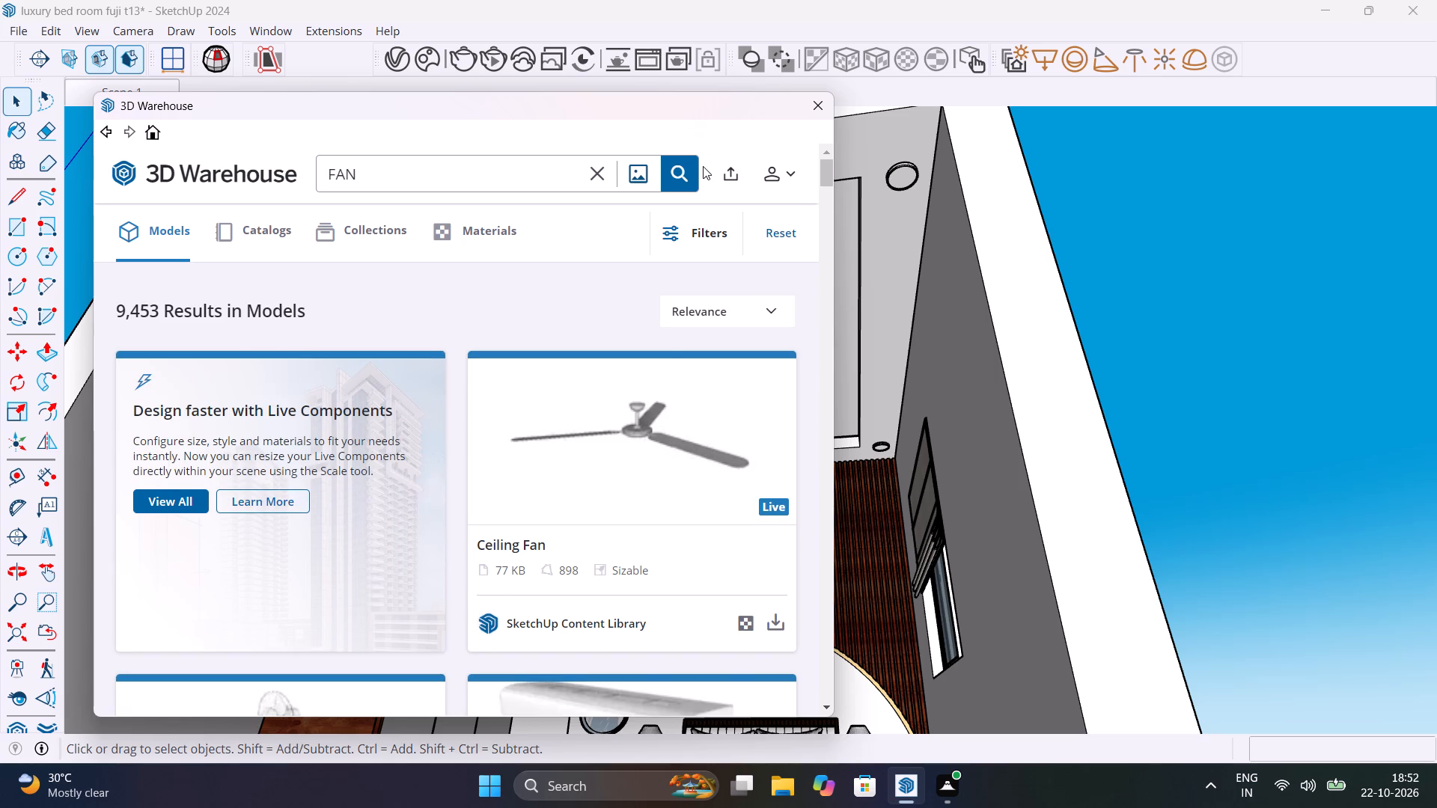
Look through the 3D Warehouse fan models for a ceiling fan that suits the bedroom's false ceiling.
scroll(680, 405, "down", 3)
scroll(670, 469, "down", 3)
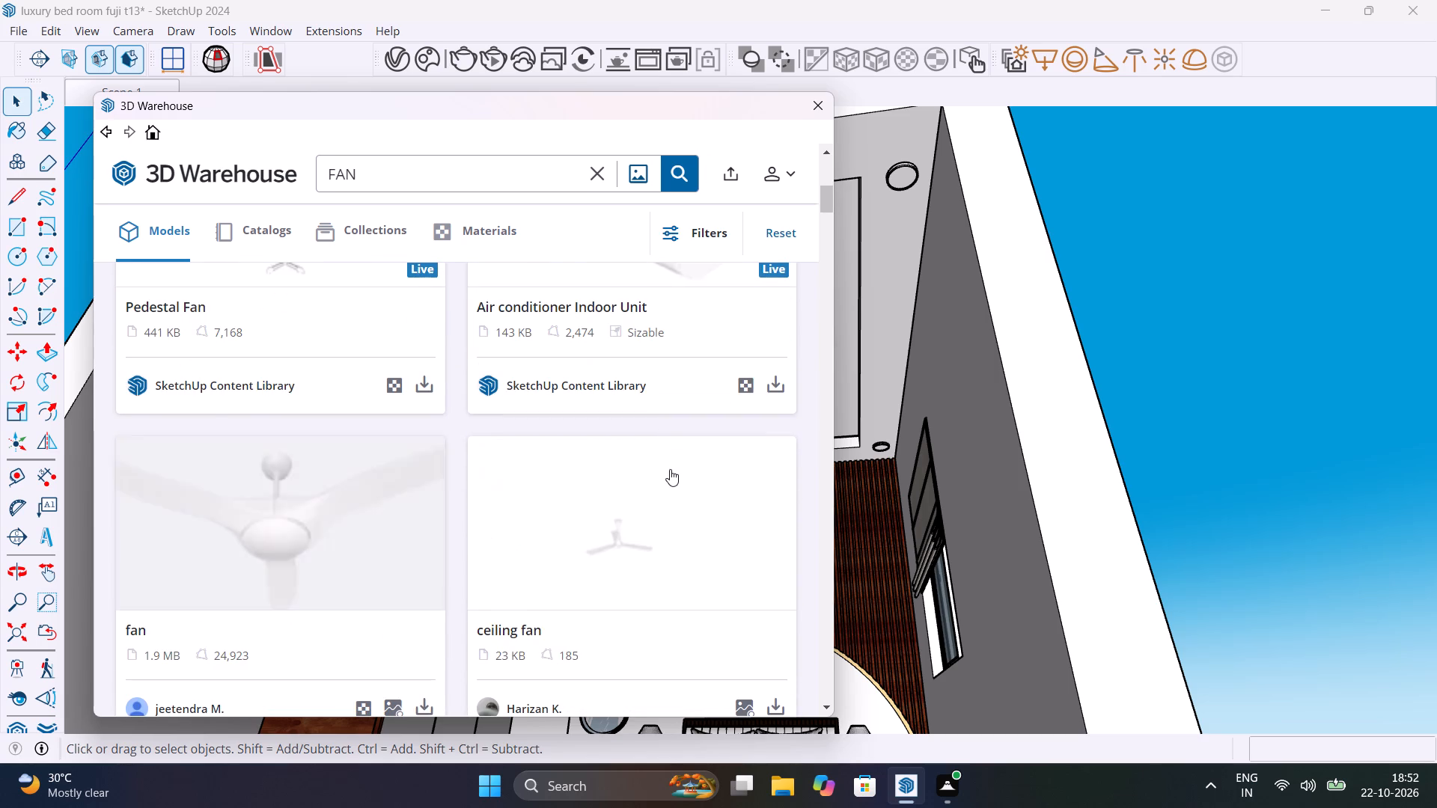
scroll(670, 469, "down", 1)
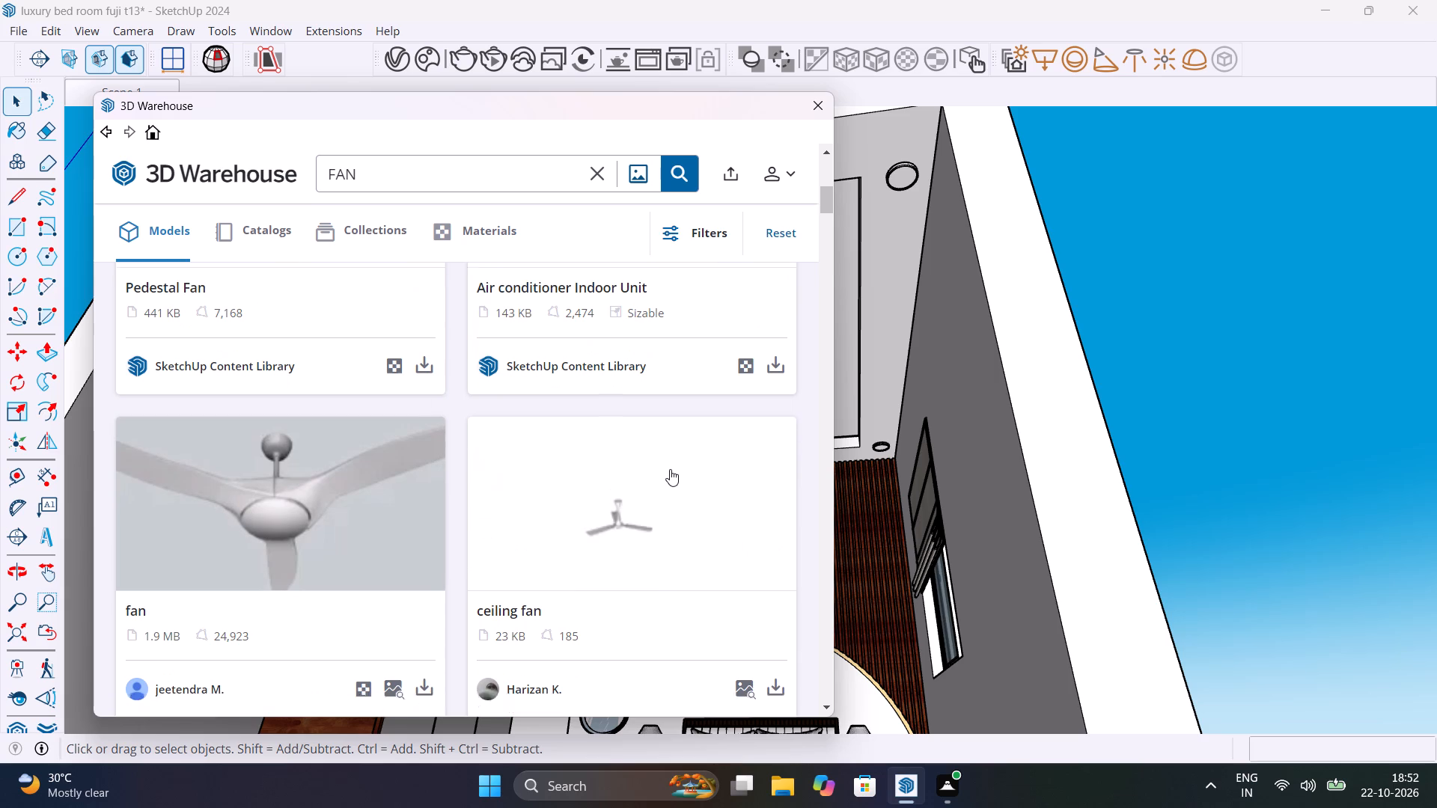
scroll(670, 469, "down", 3)
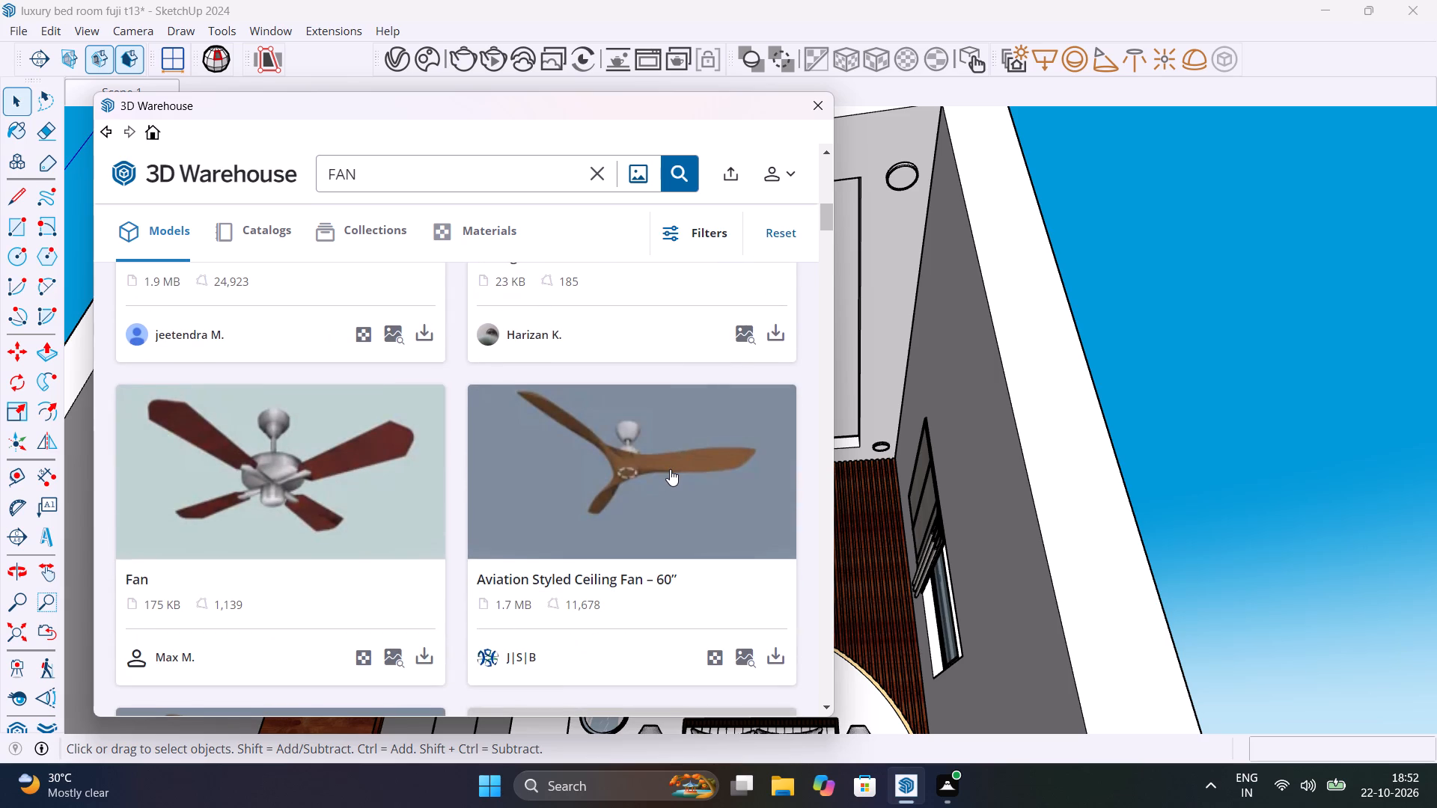
scroll(670, 469, "down", 5)
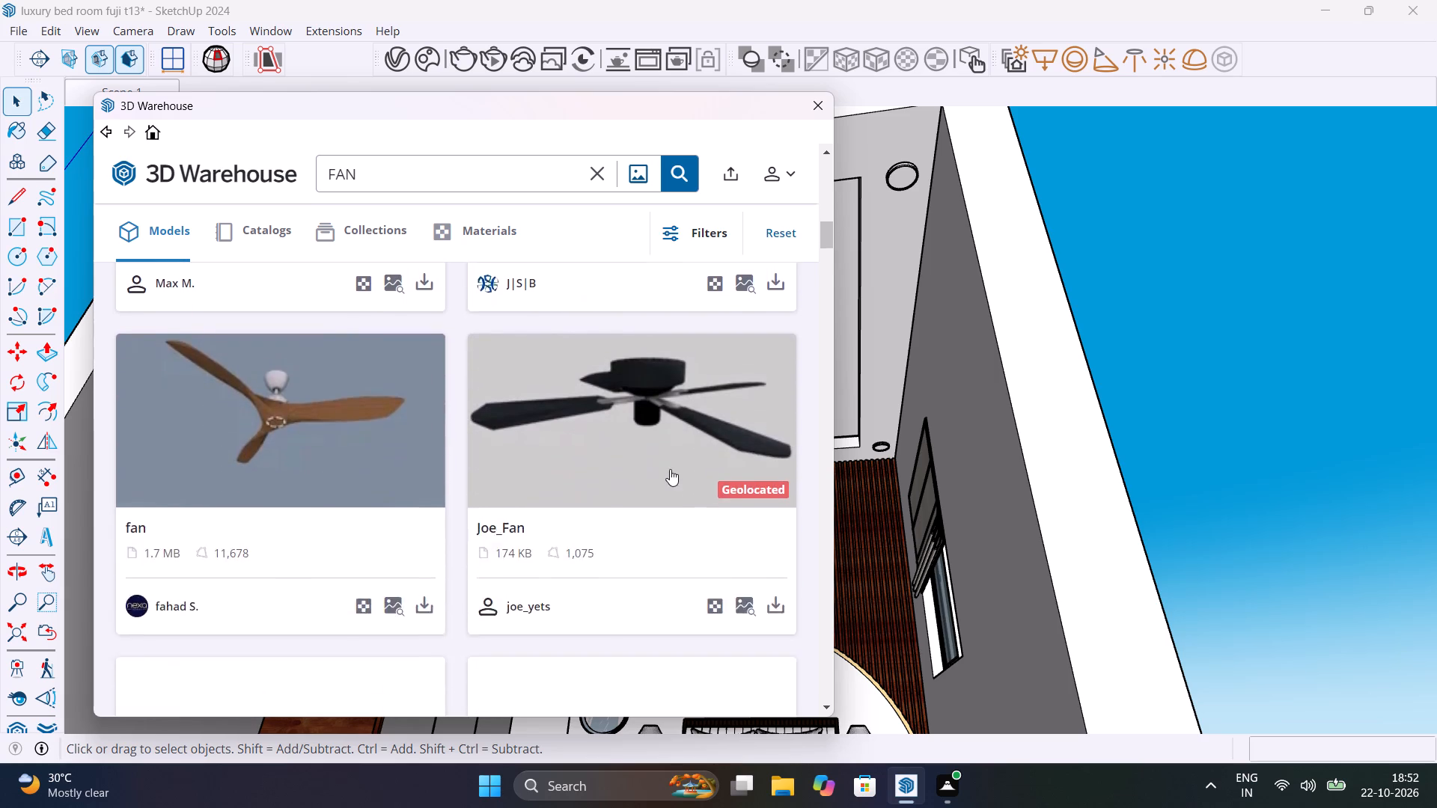
scroll(670, 469, "down", 5)
scroll(670, 469, "up", 1)
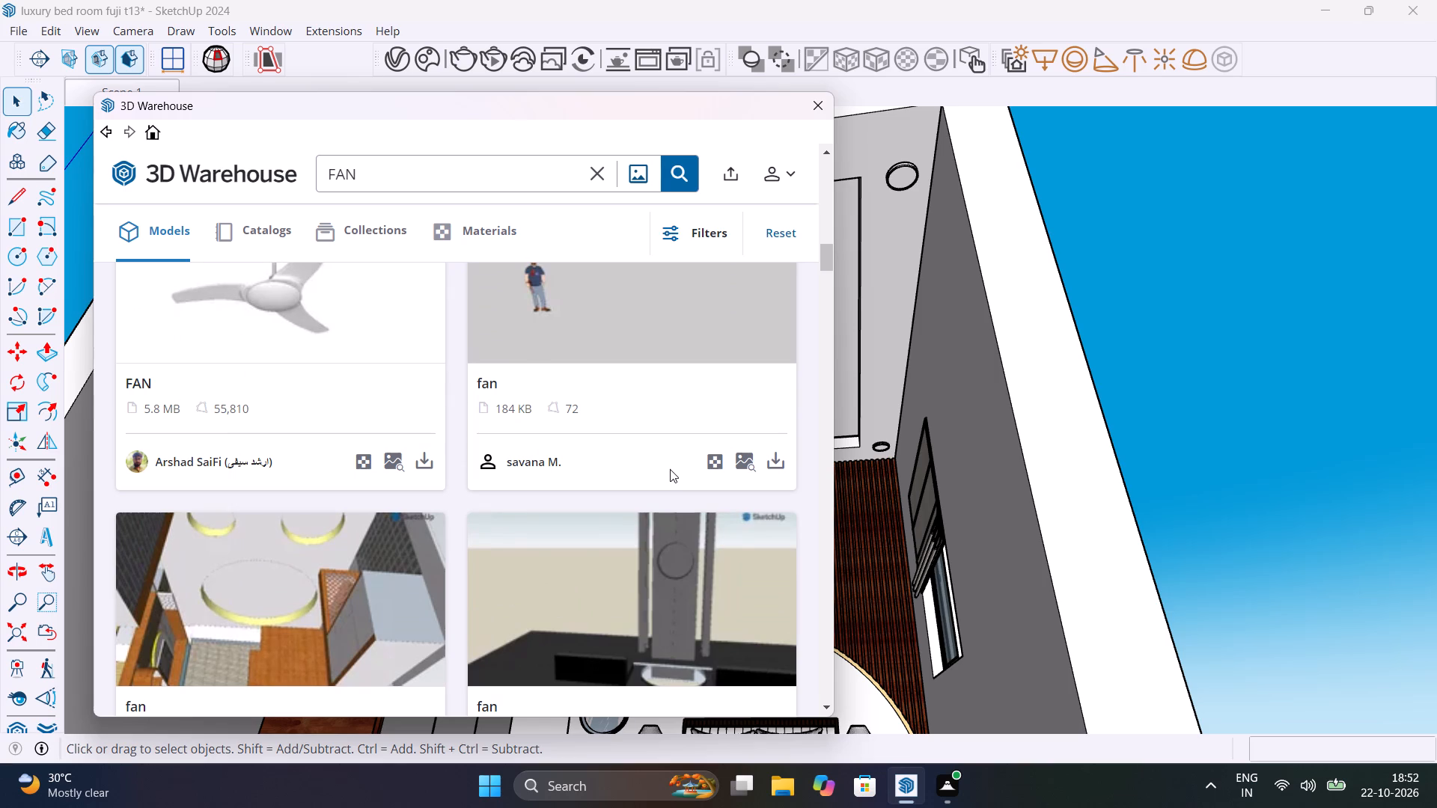
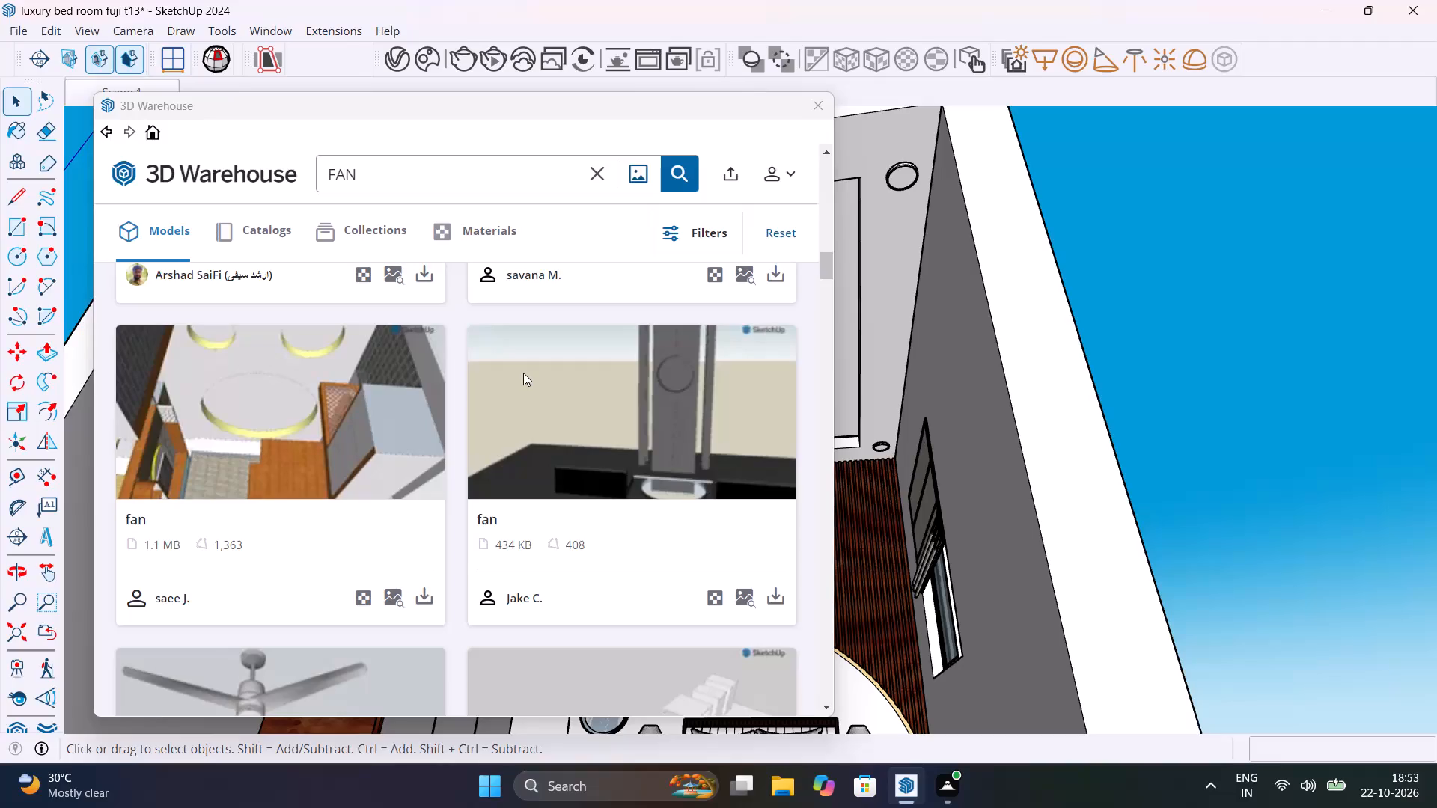
Compare more of the 3D Warehouse fan models to find a three-blade ceiling fan for the bedroom.
scroll(358, 547, "down", 3)
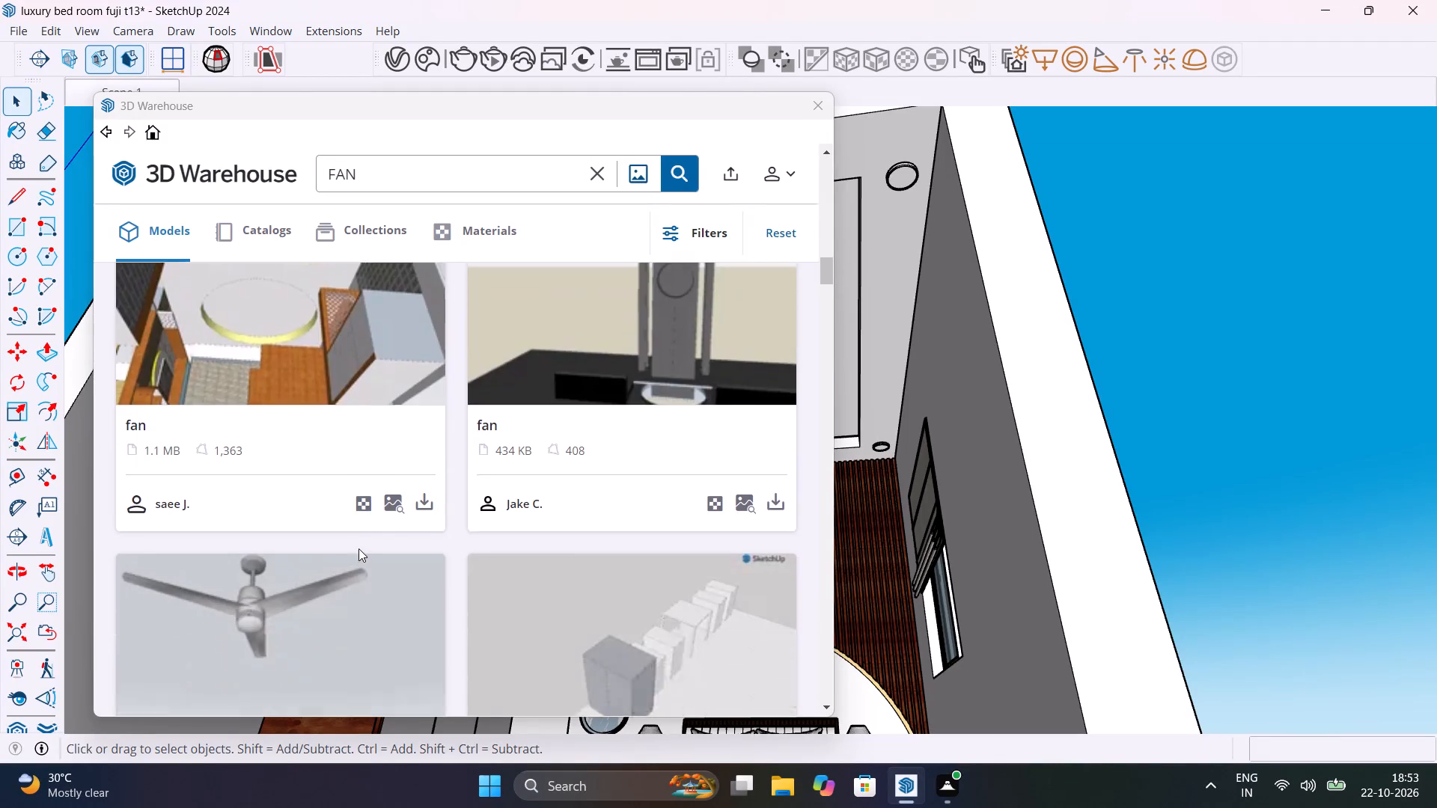
scroll(359, 548, "down", 1)
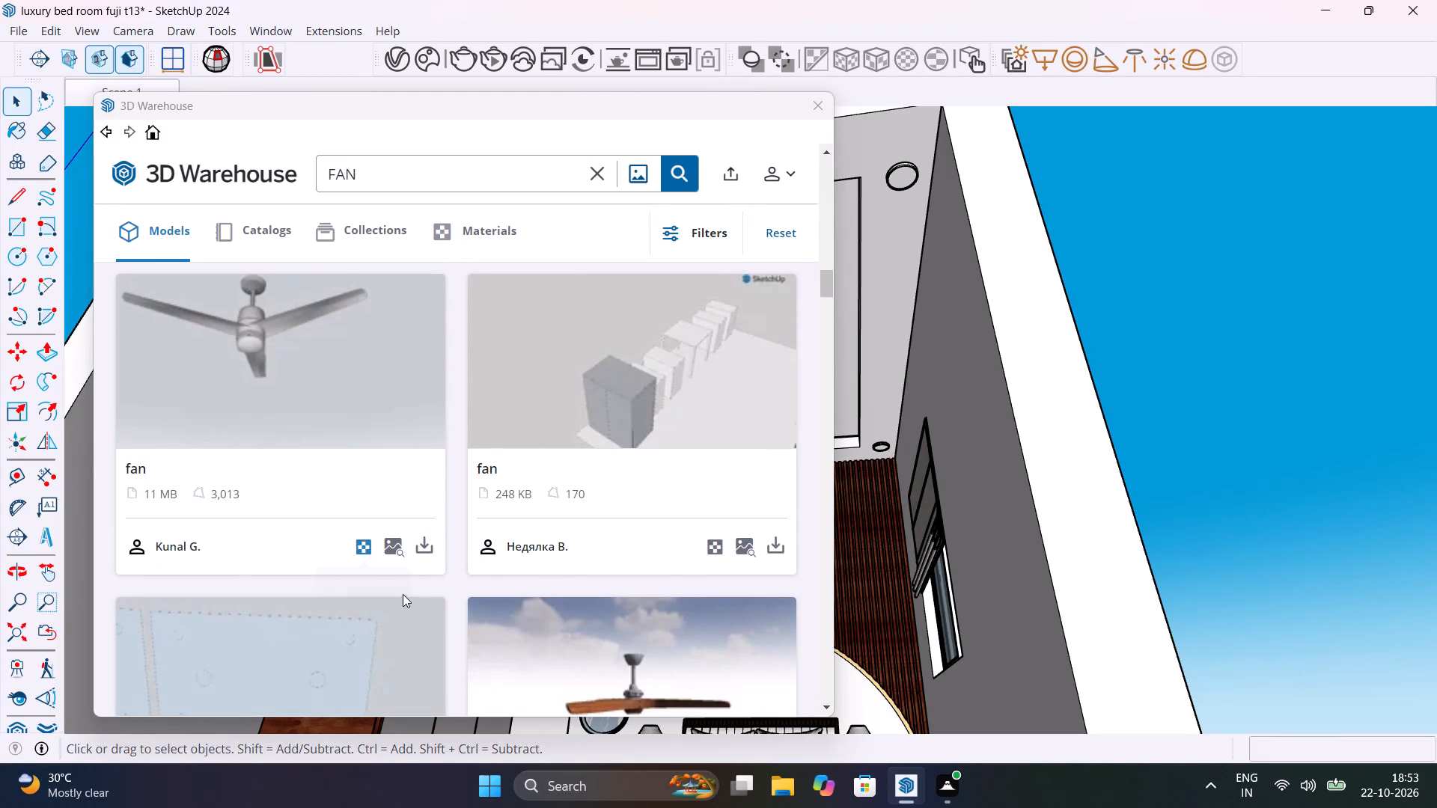
scroll(405, 596, "down", 1)
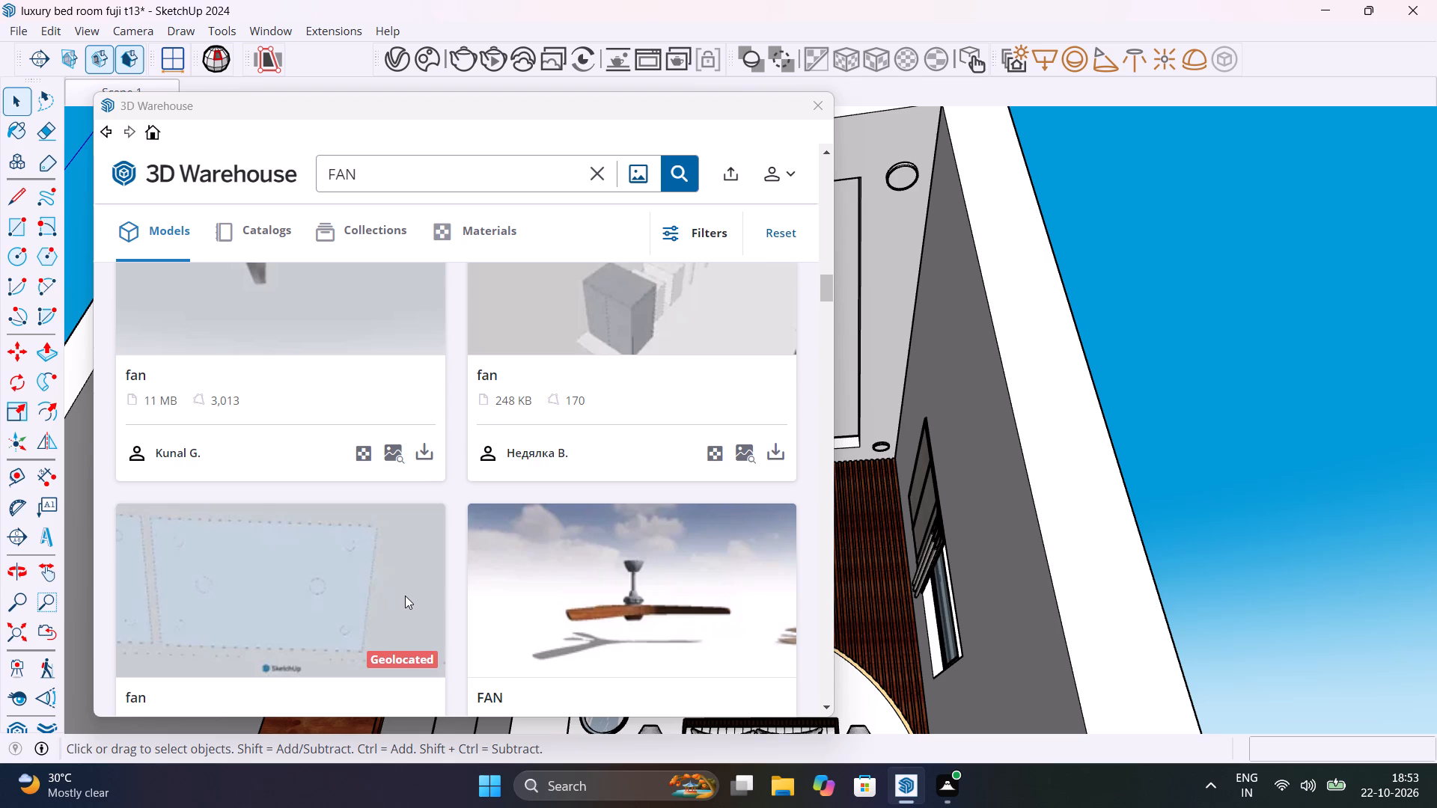
scroll(442, 628, "down", 1)
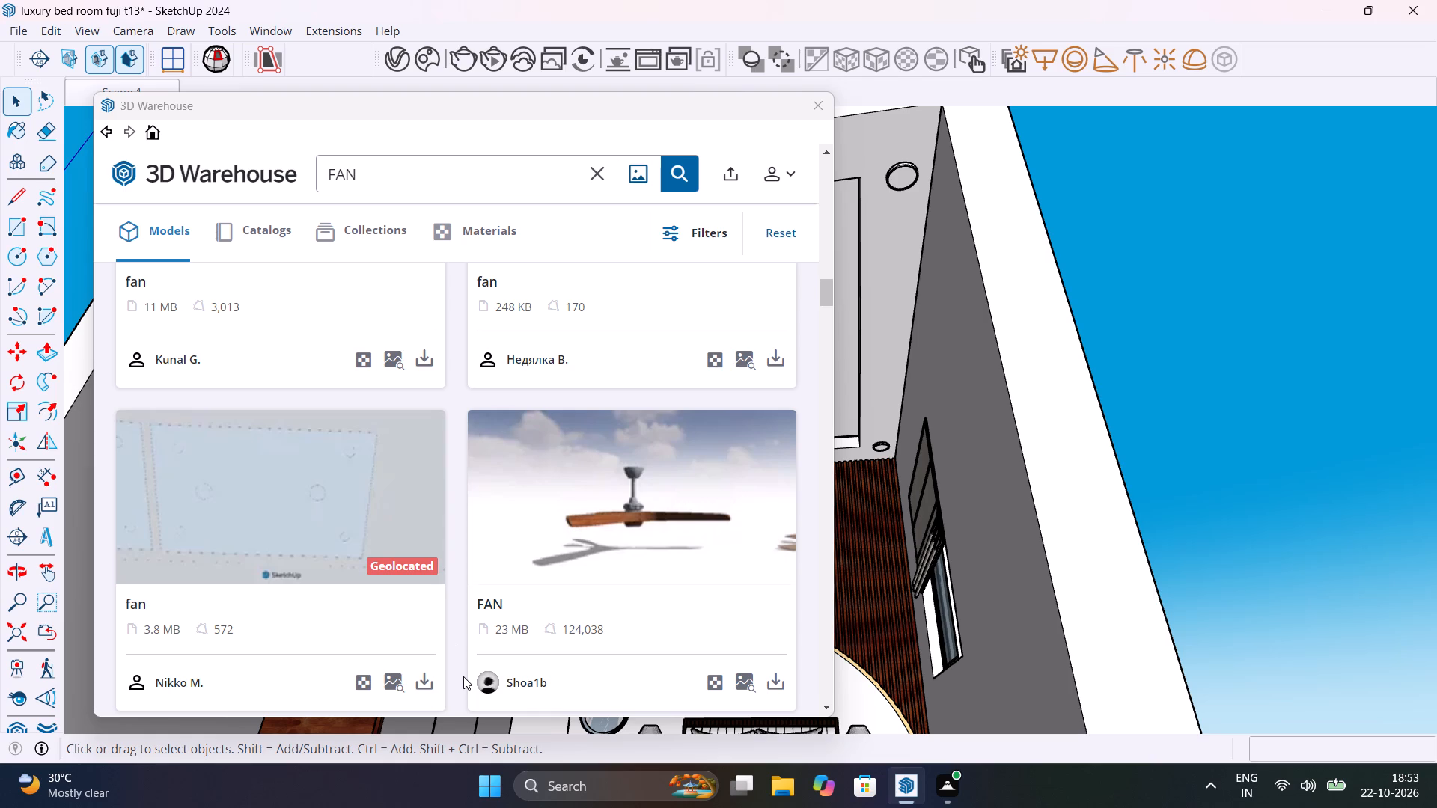
scroll(463, 676, "down", 1)
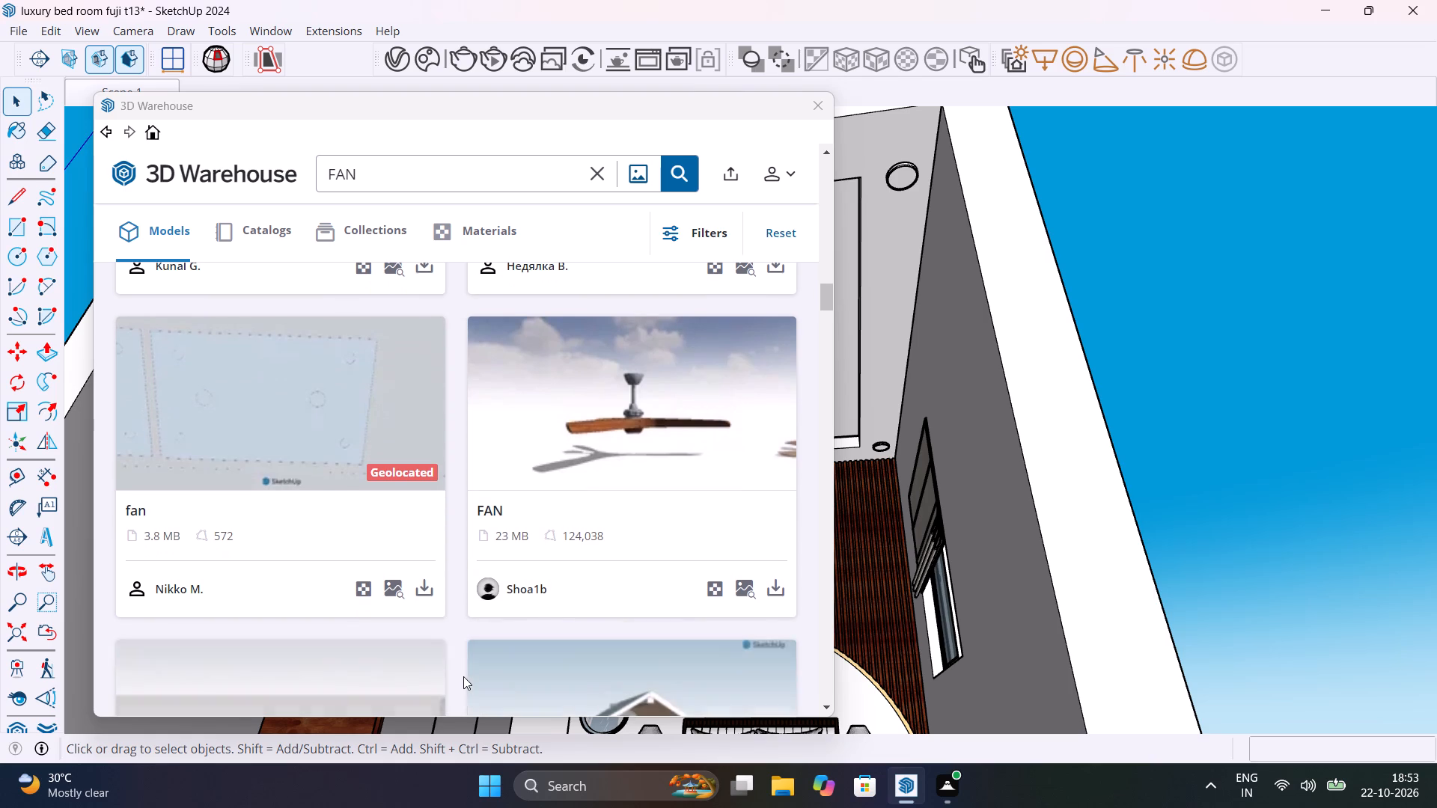
scroll(463, 676, "up", 1)
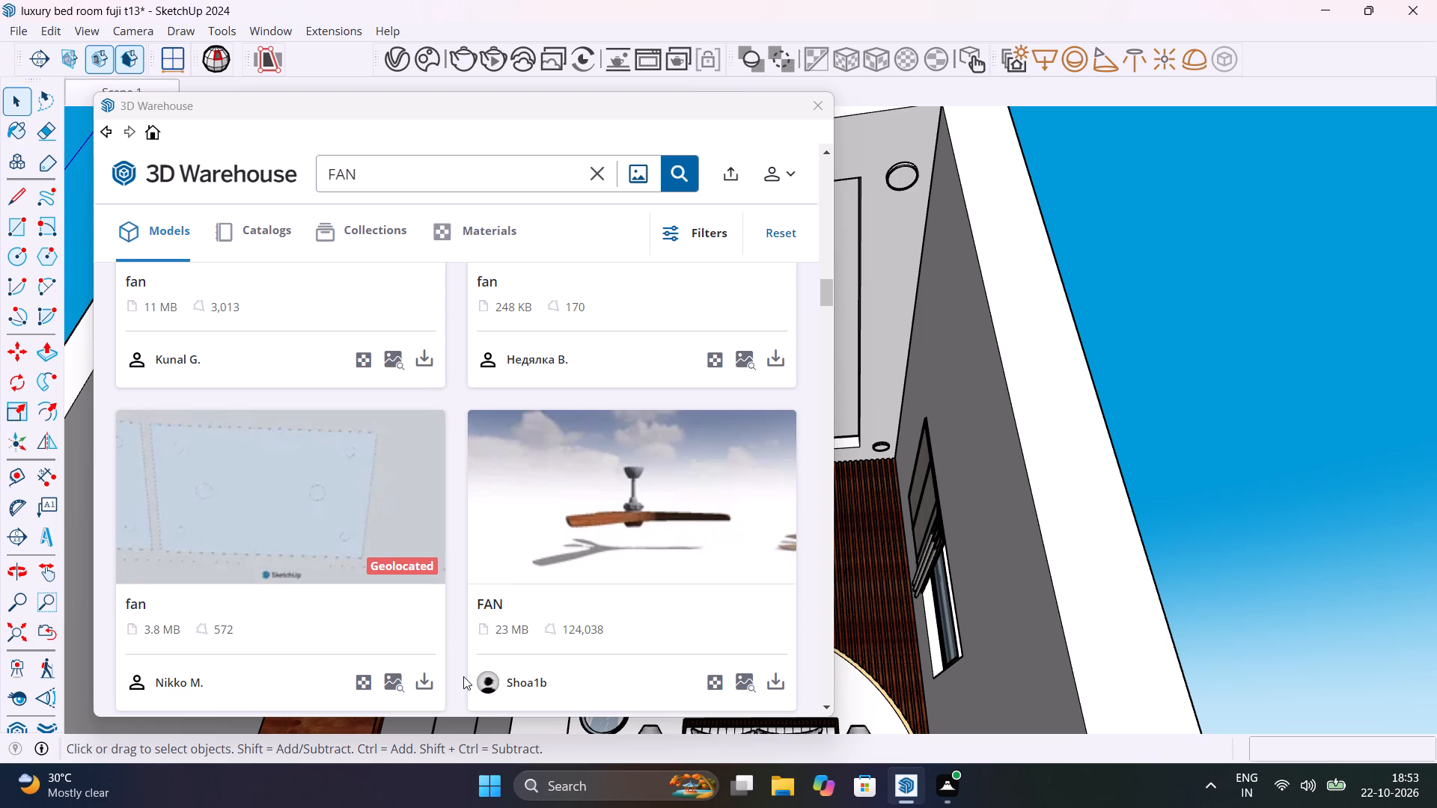
scroll(592, 491, "down", 5)
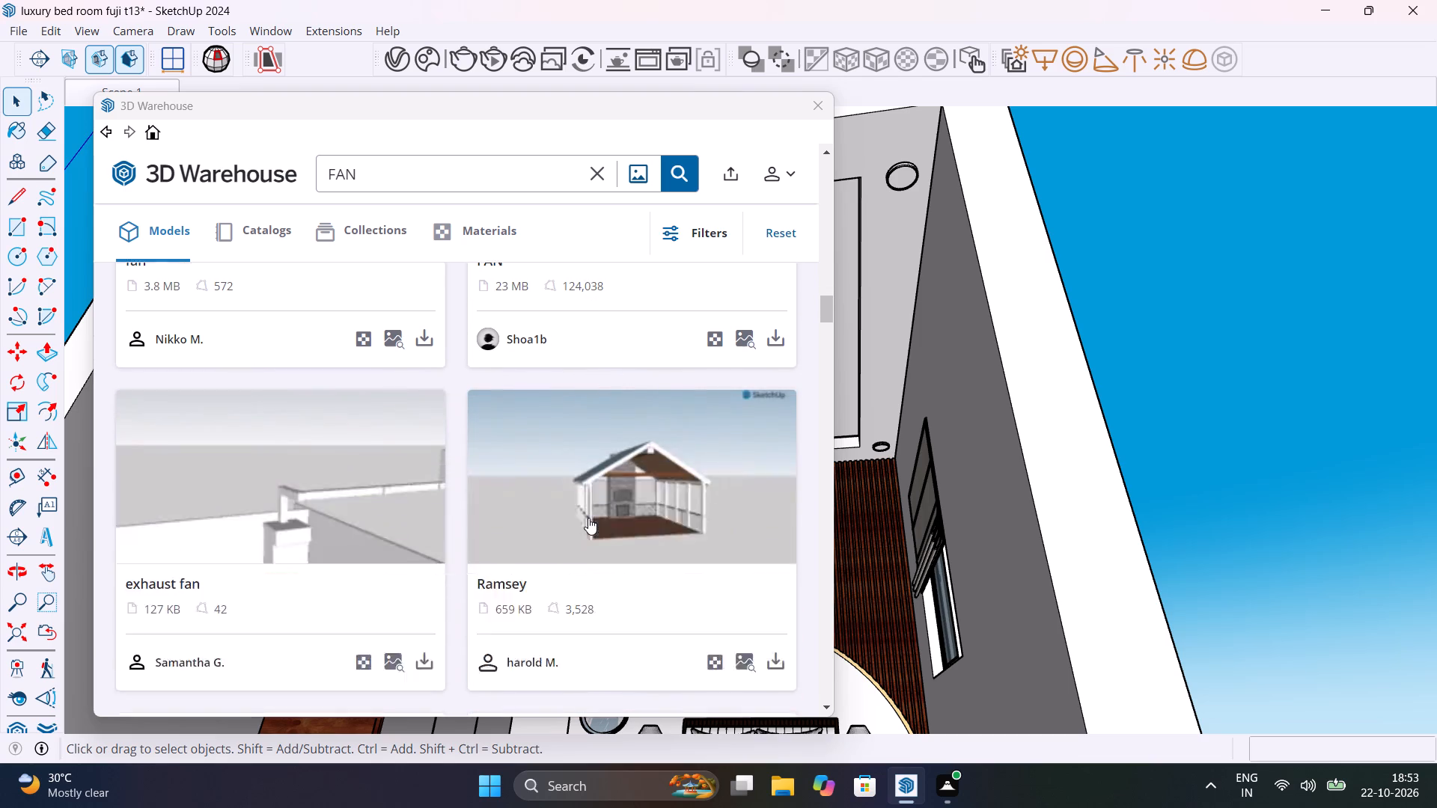
scroll(588, 518, "up", 10)
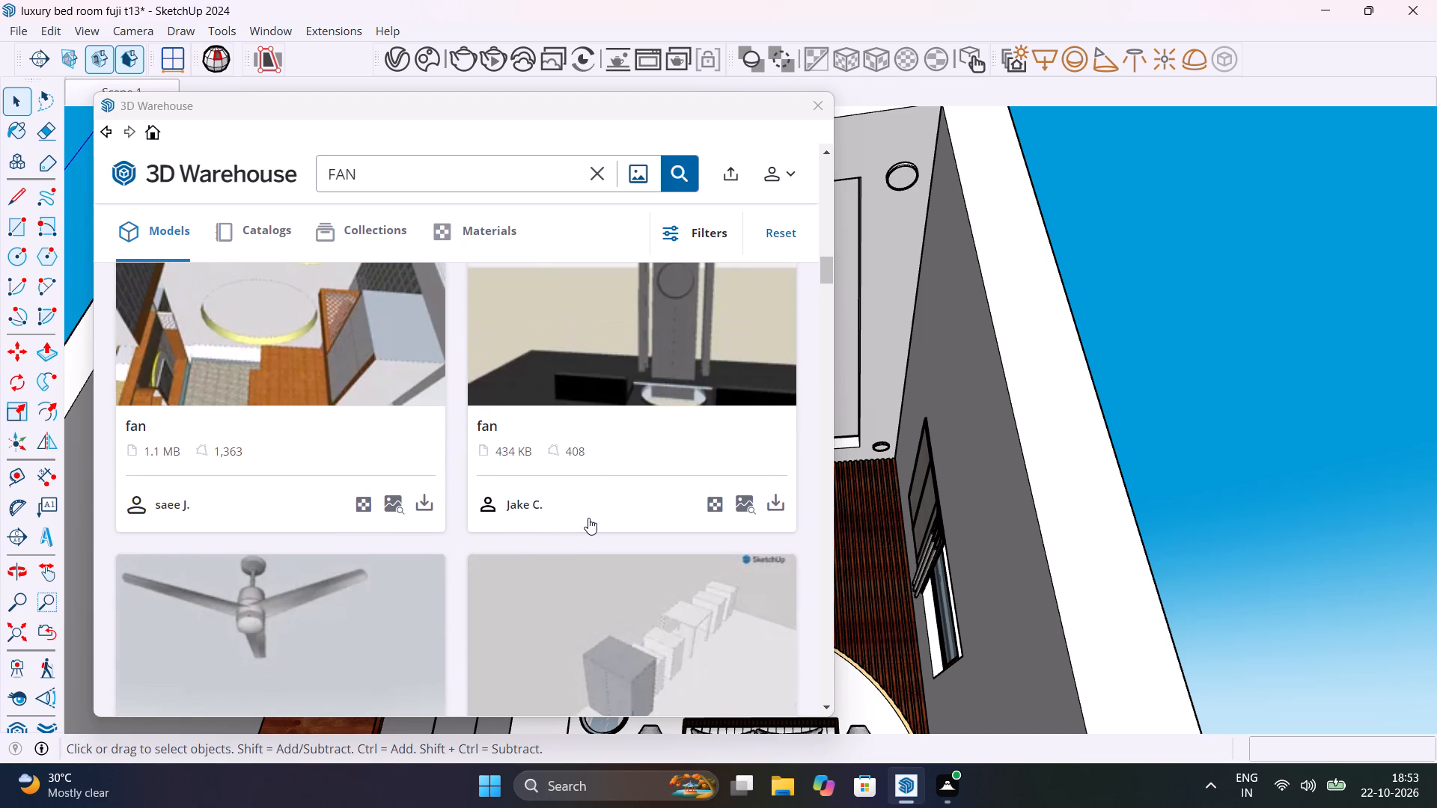
scroll(588, 518, "up", 5)
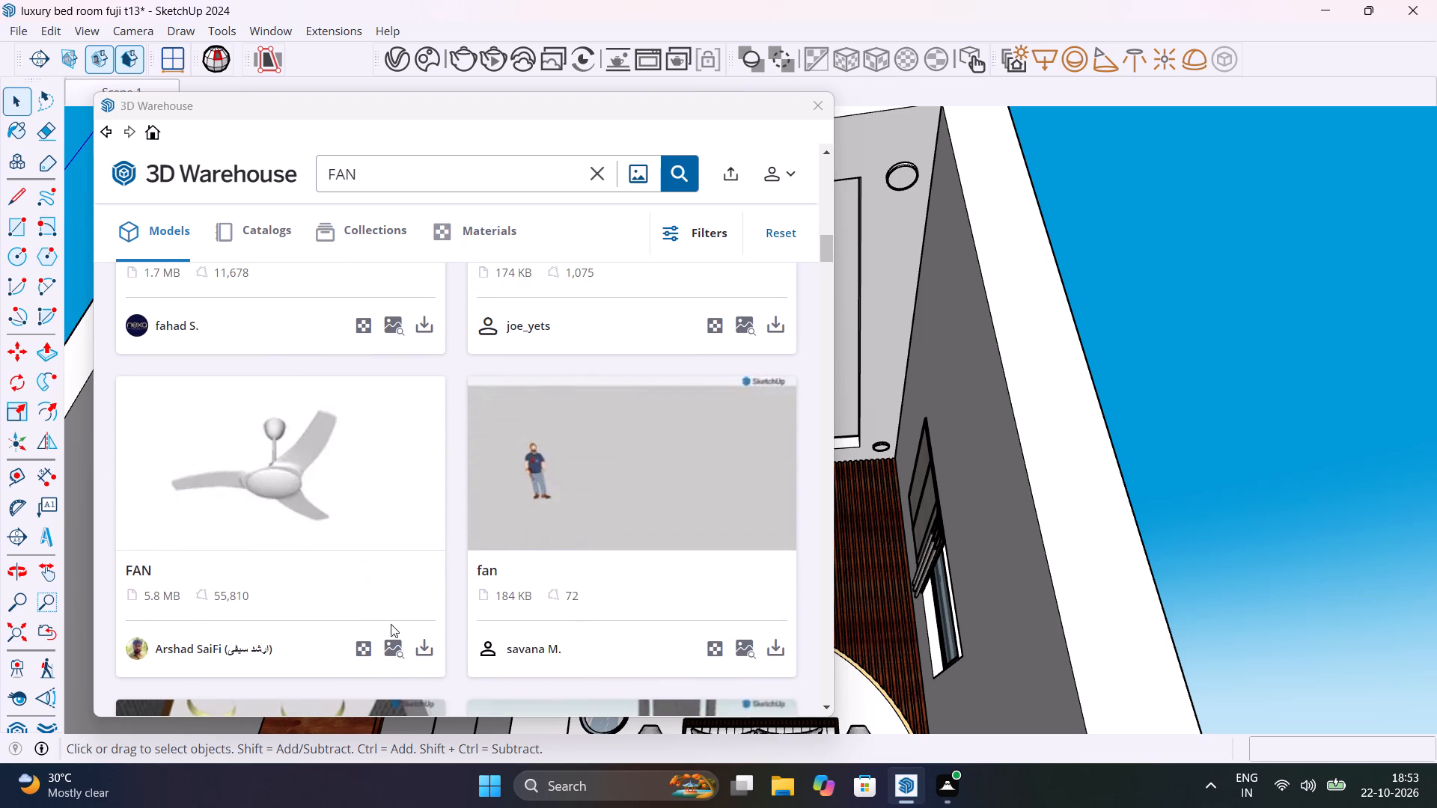
Download the white three-blade 5.8 MB FAN model from 3D Warehouse into the scene and place it at the inner false-ceiling panel.
left_click(425, 653)
left_click(397, 422)
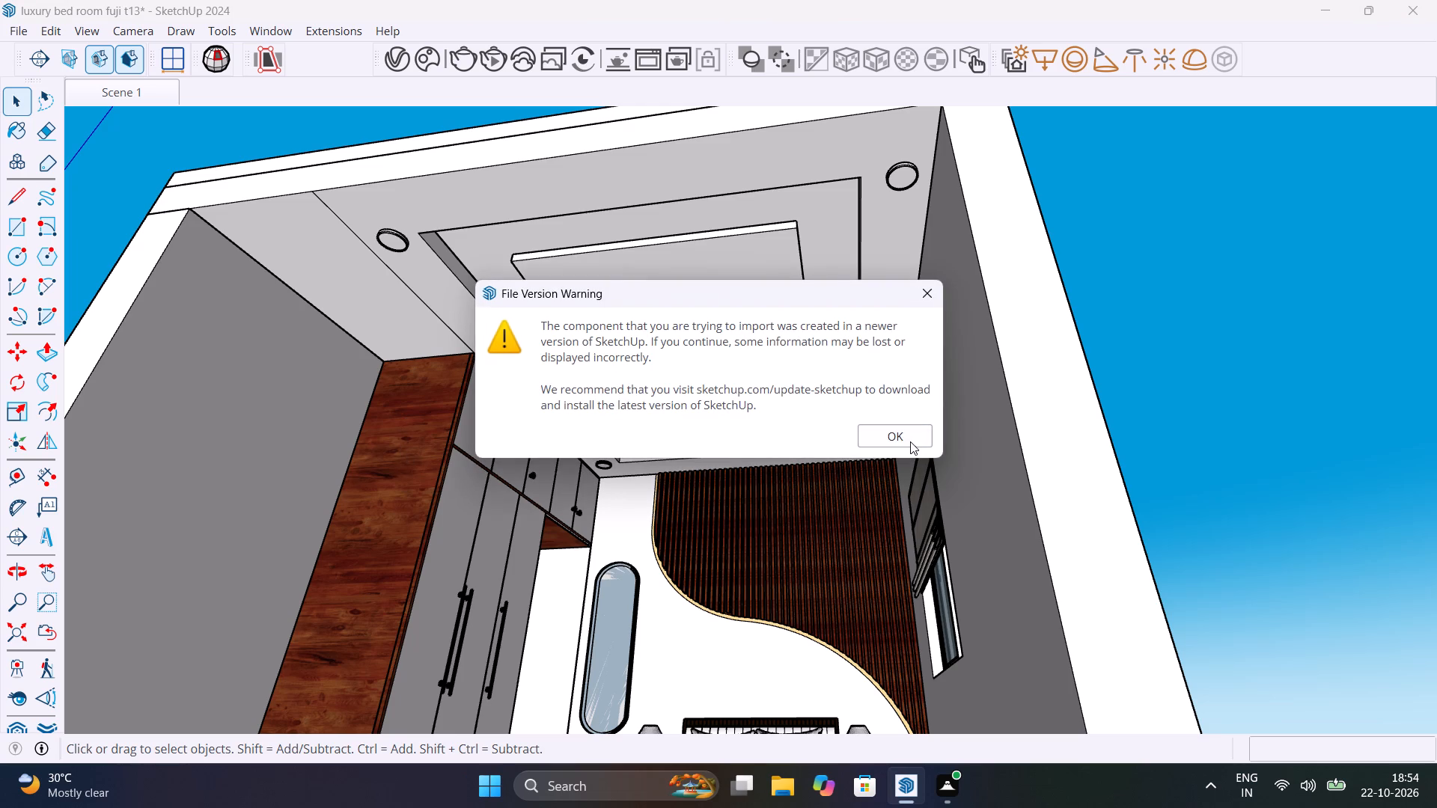
left_click(910, 441)
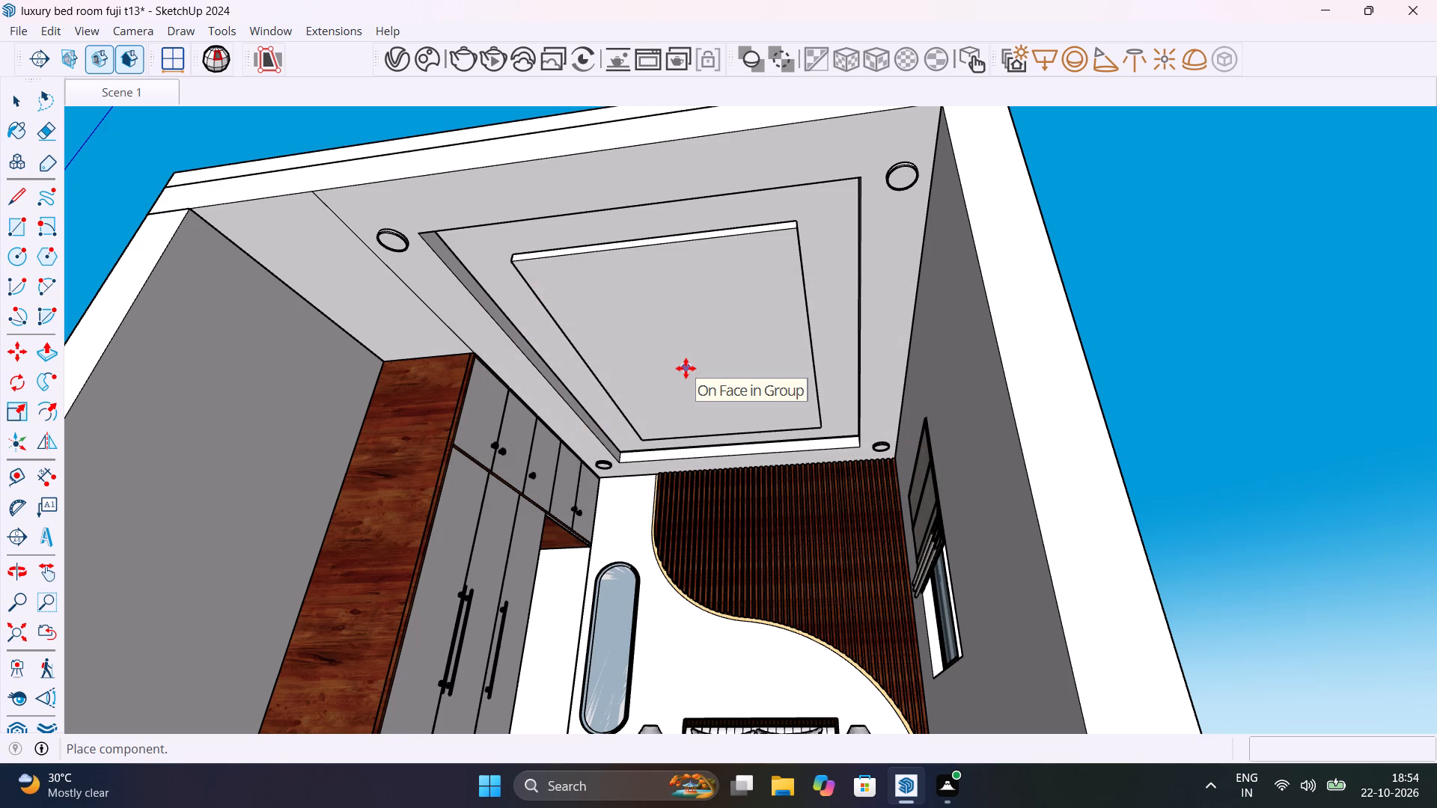
left_click(686, 368)
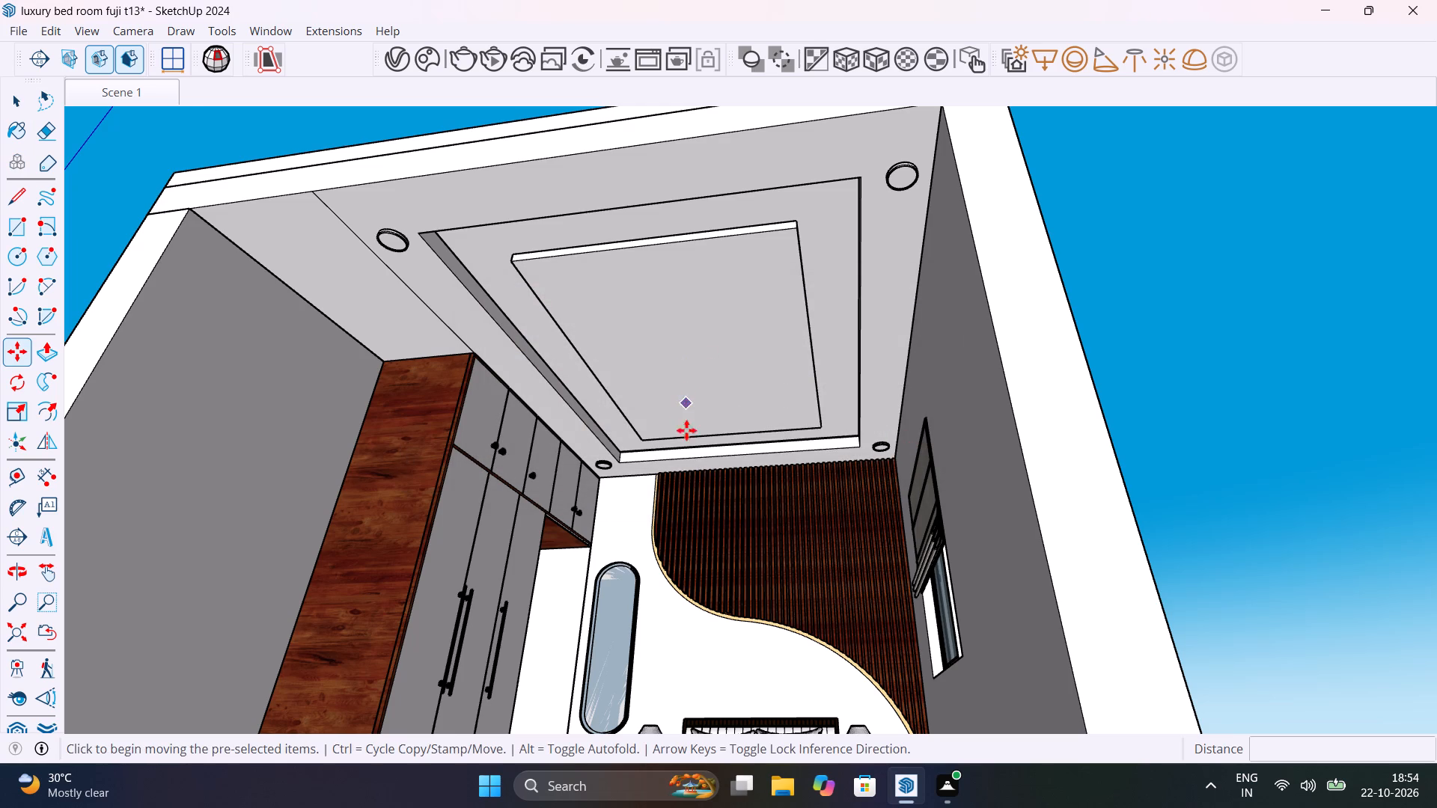
Move the imported fan off the ceiling to the open space outside the room, beside the window wall.
scroll(689, 490, "down", 7)
middle_click_drag(698, 521, 695, 793)
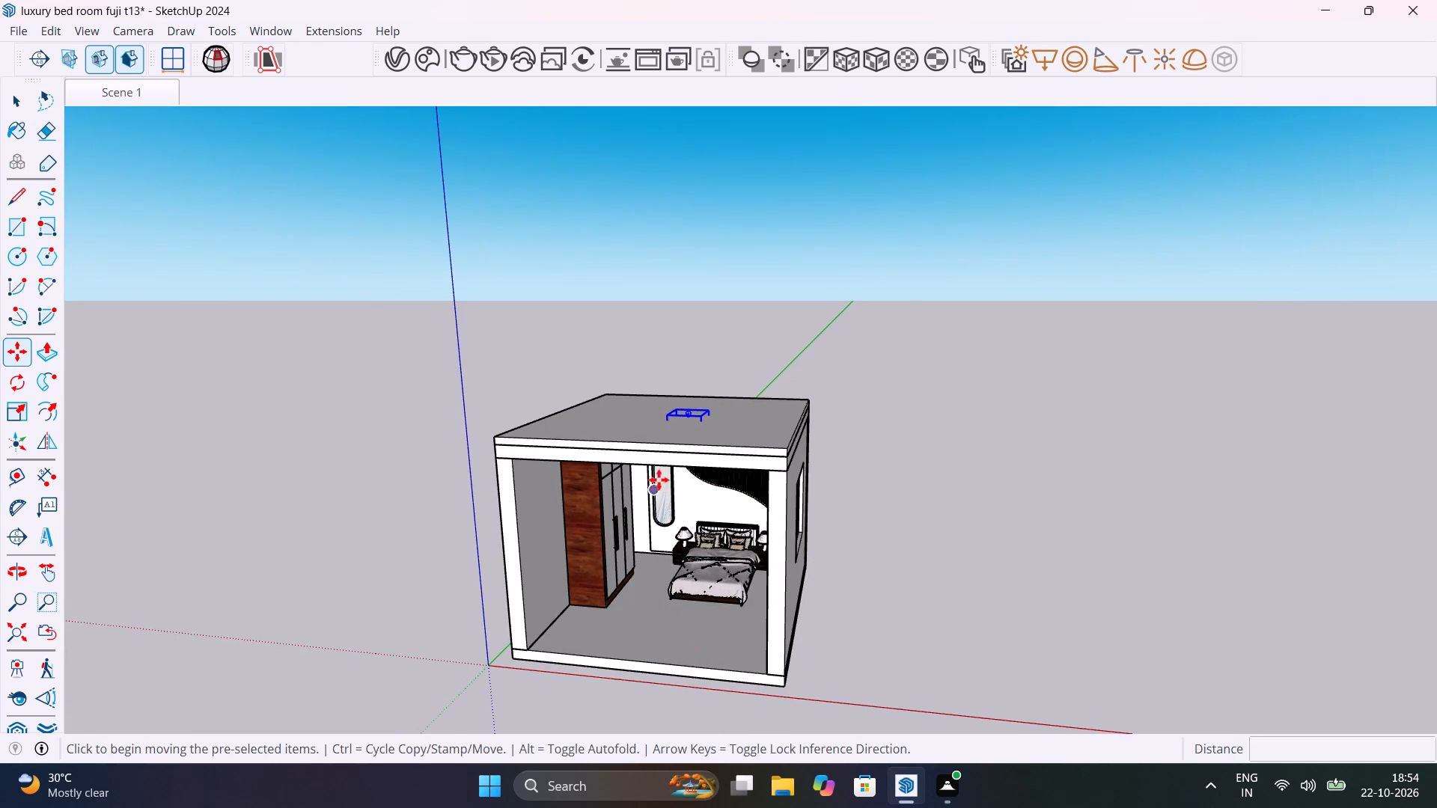
scroll(685, 423, "up", 10)
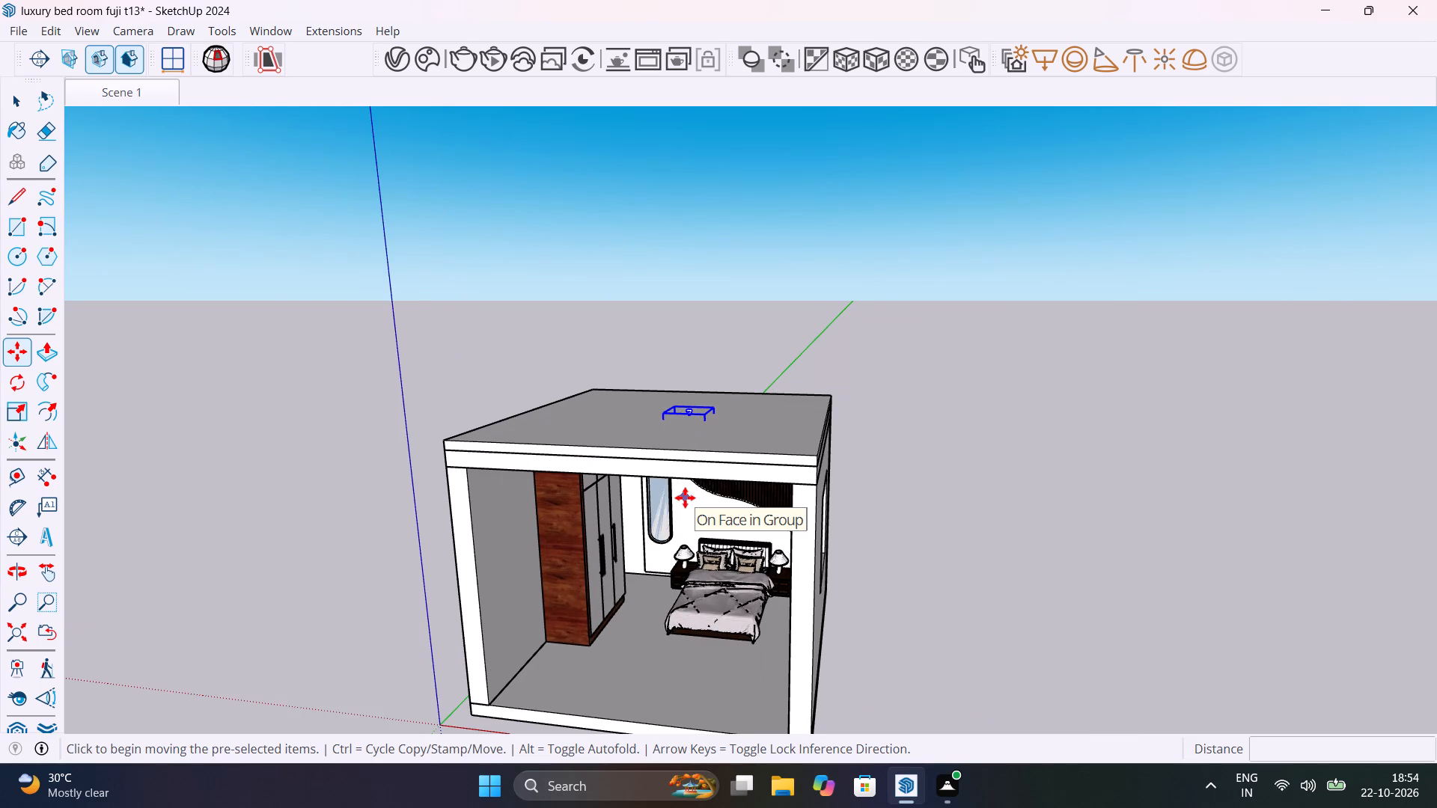
key("Escape")
scroll(684, 426, "up", 5)
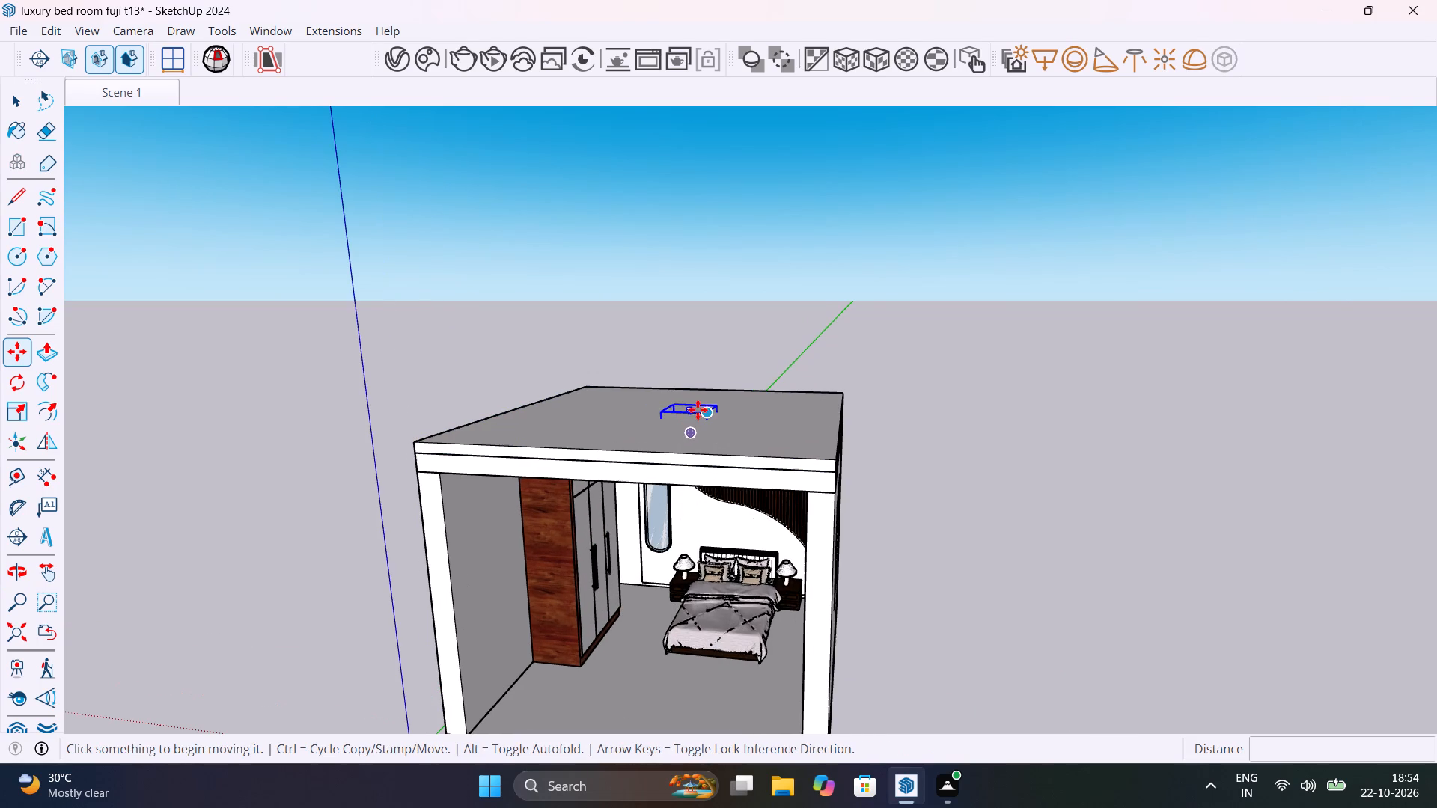
left_click(698, 408)
left_click(989, 535)
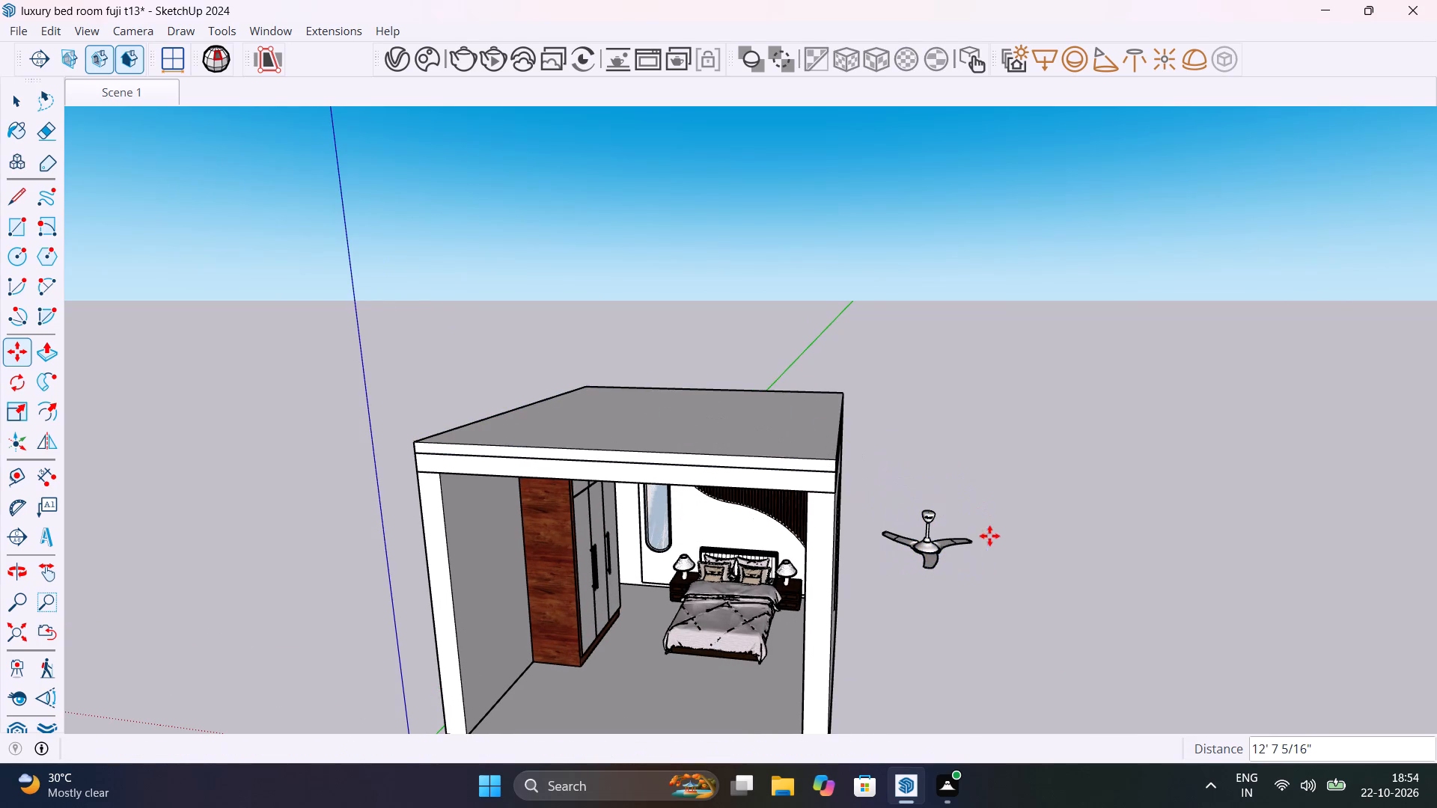
key("space")
Place two crossing guides through the centre of the inner false-ceiling panel, the first 2' 5 1/2" from its window-side edge.
middle_click_drag(662, 518, 659, 497)
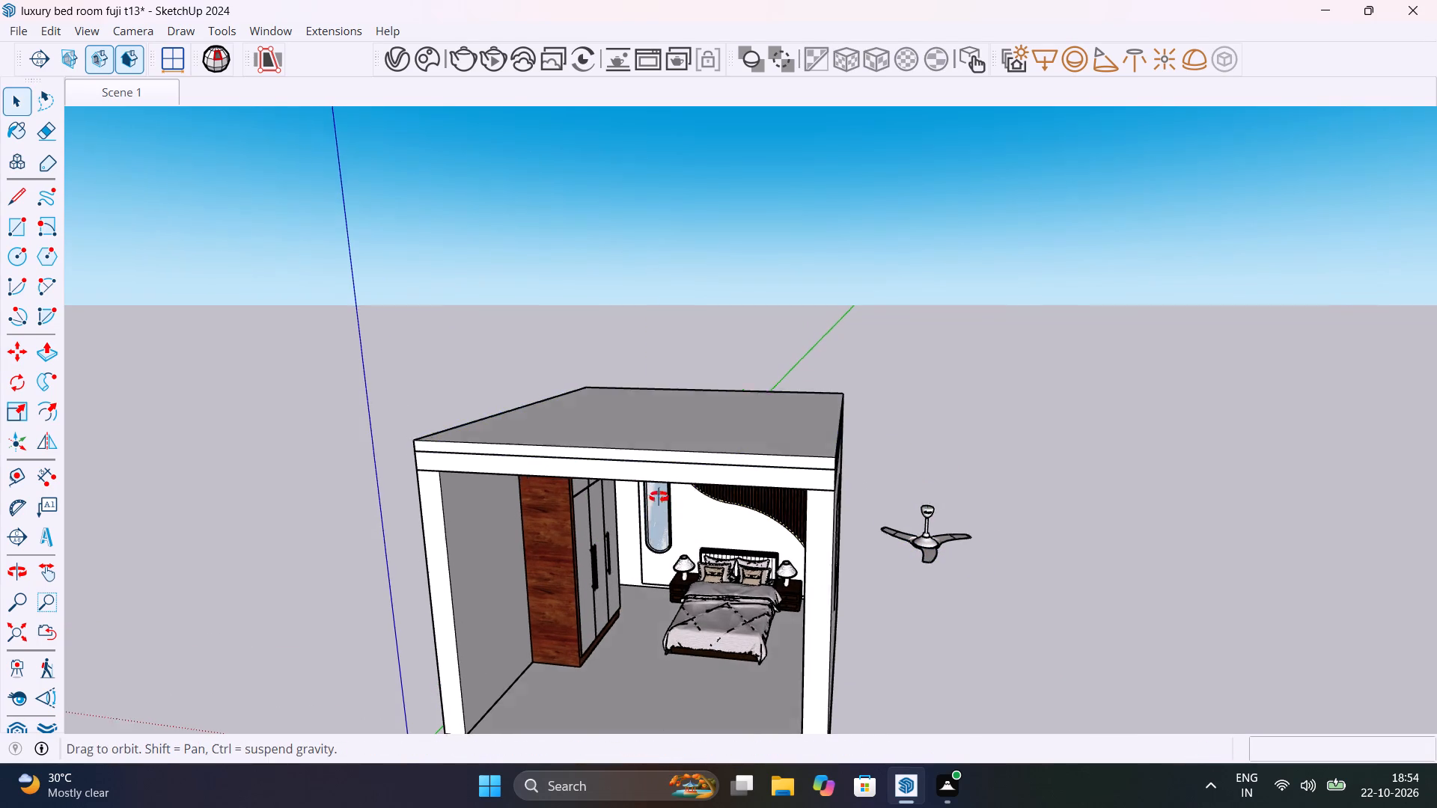
middle_click_drag(659, 497, 687, 292)
scroll(657, 418, "down", 1)
scroll(687, 292, "up", 1)
scroll(726, 399, "up", 7)
middle_click_drag(772, 415, 775, 367)
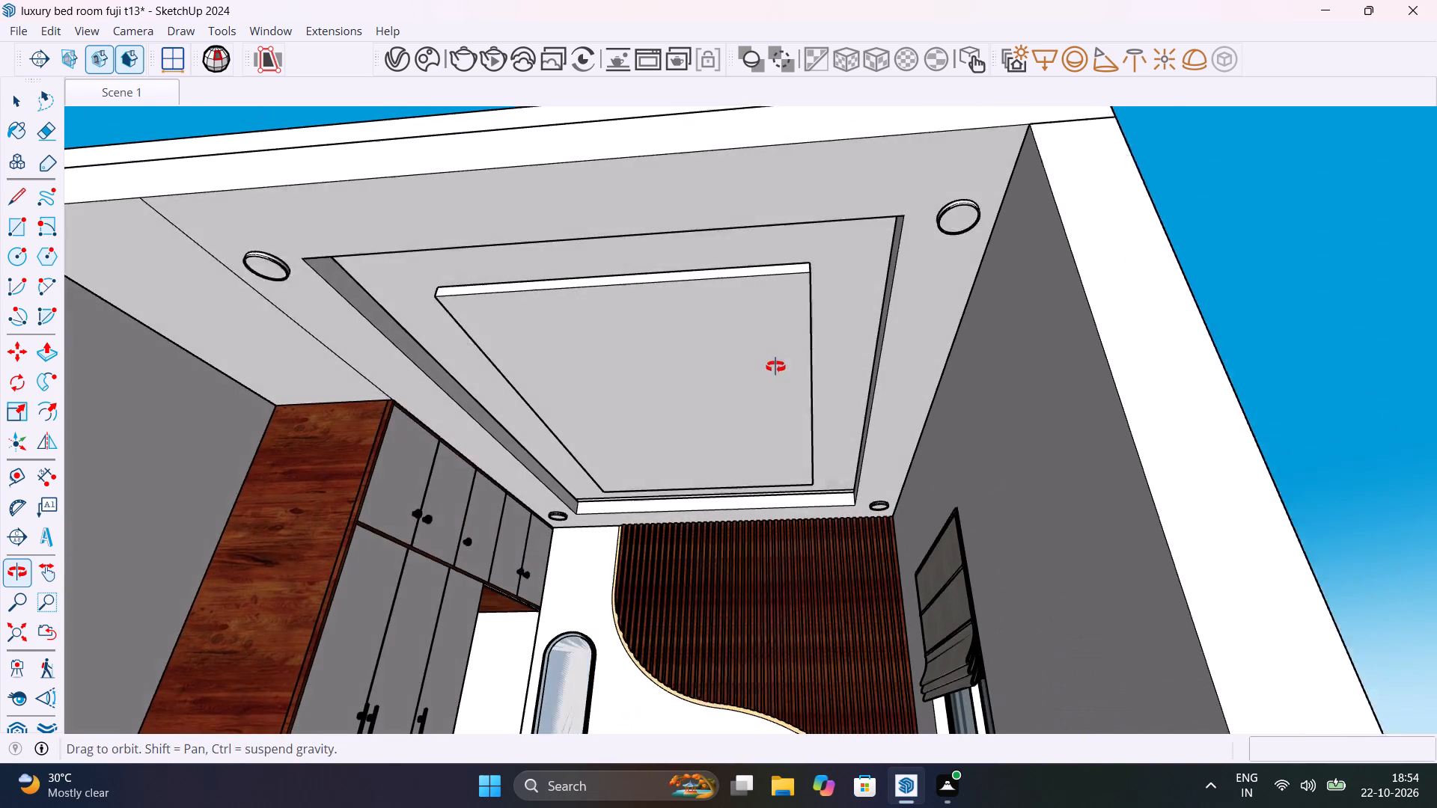
middle_click_drag(775, 367, 785, 349)
key("t")
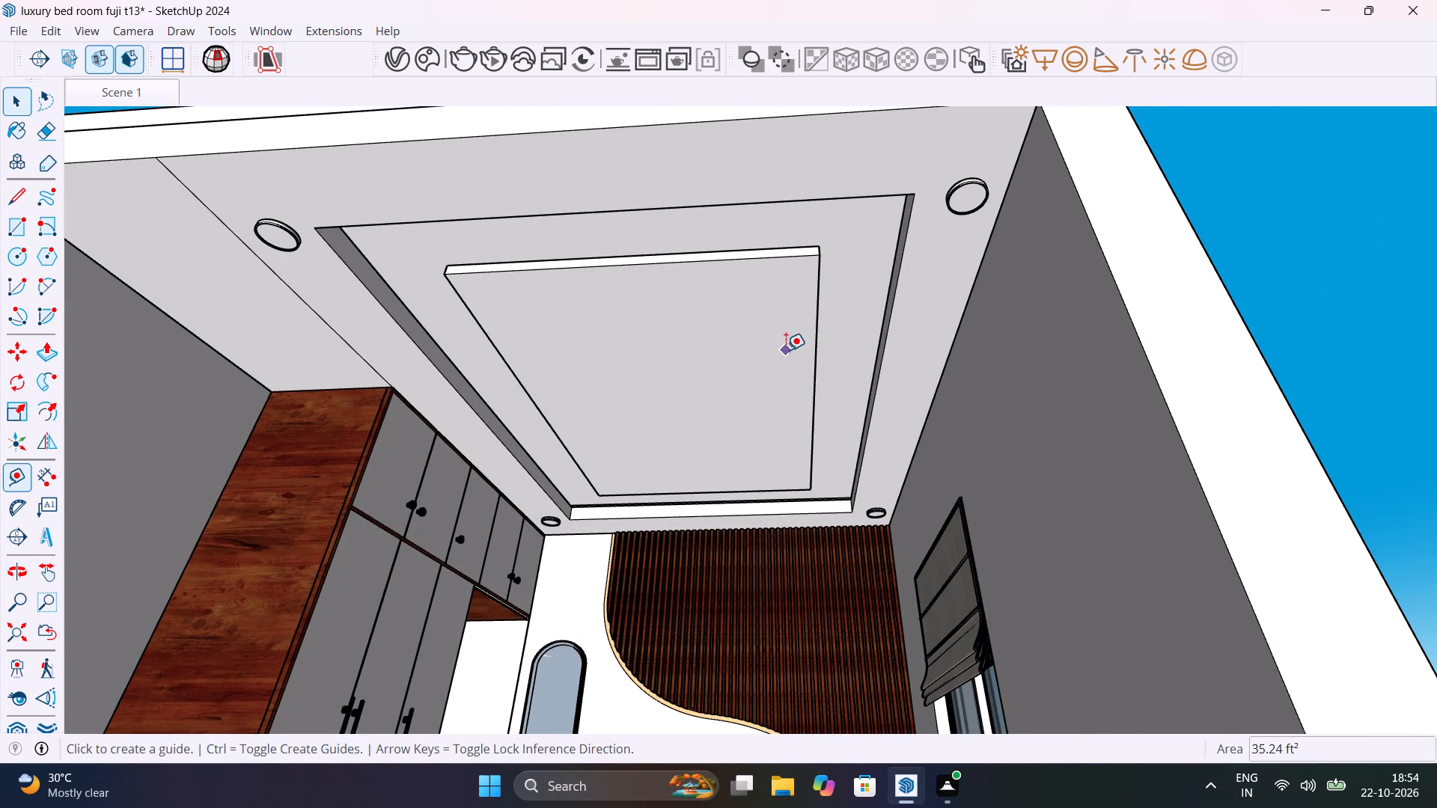
left_click(820, 366)
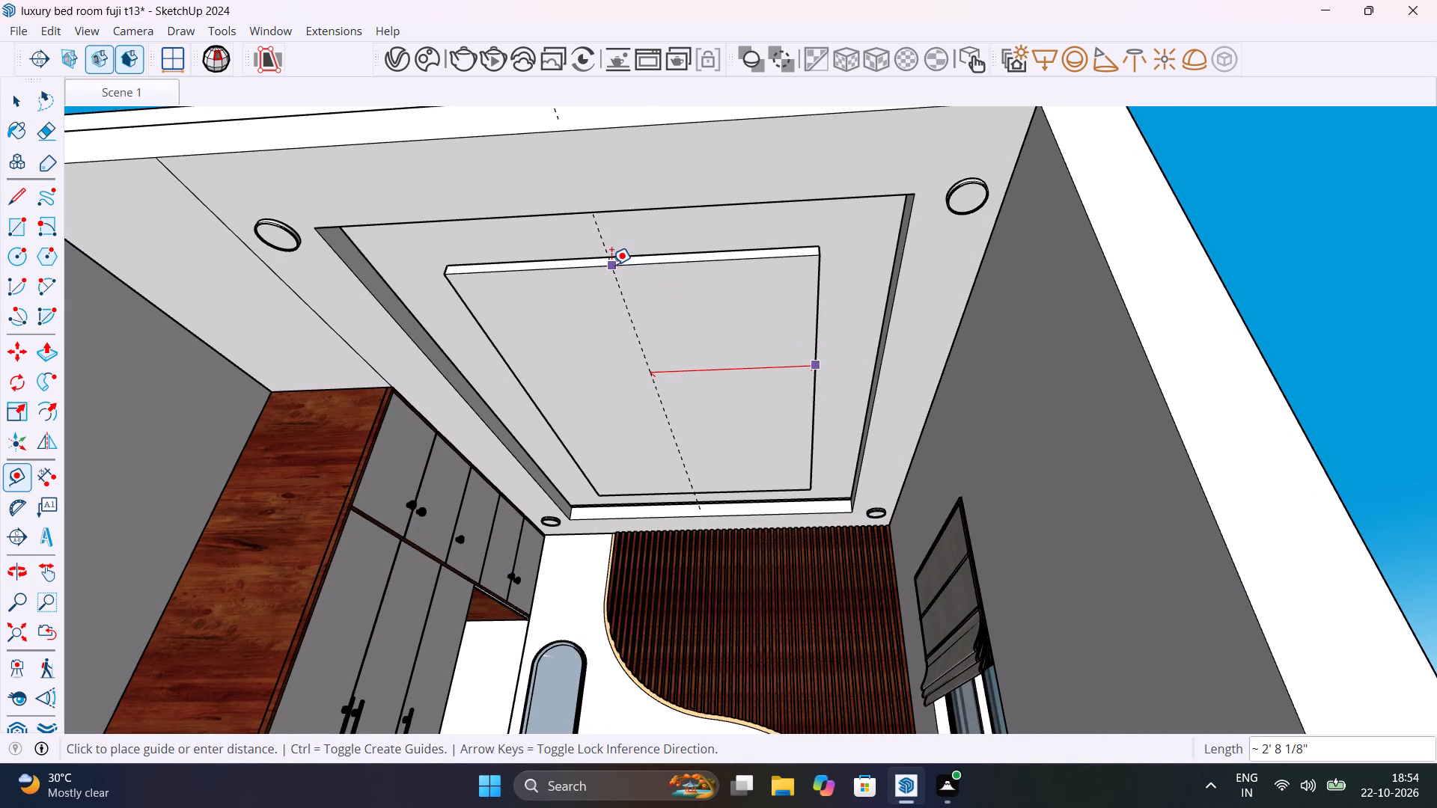
left_click(620, 266)
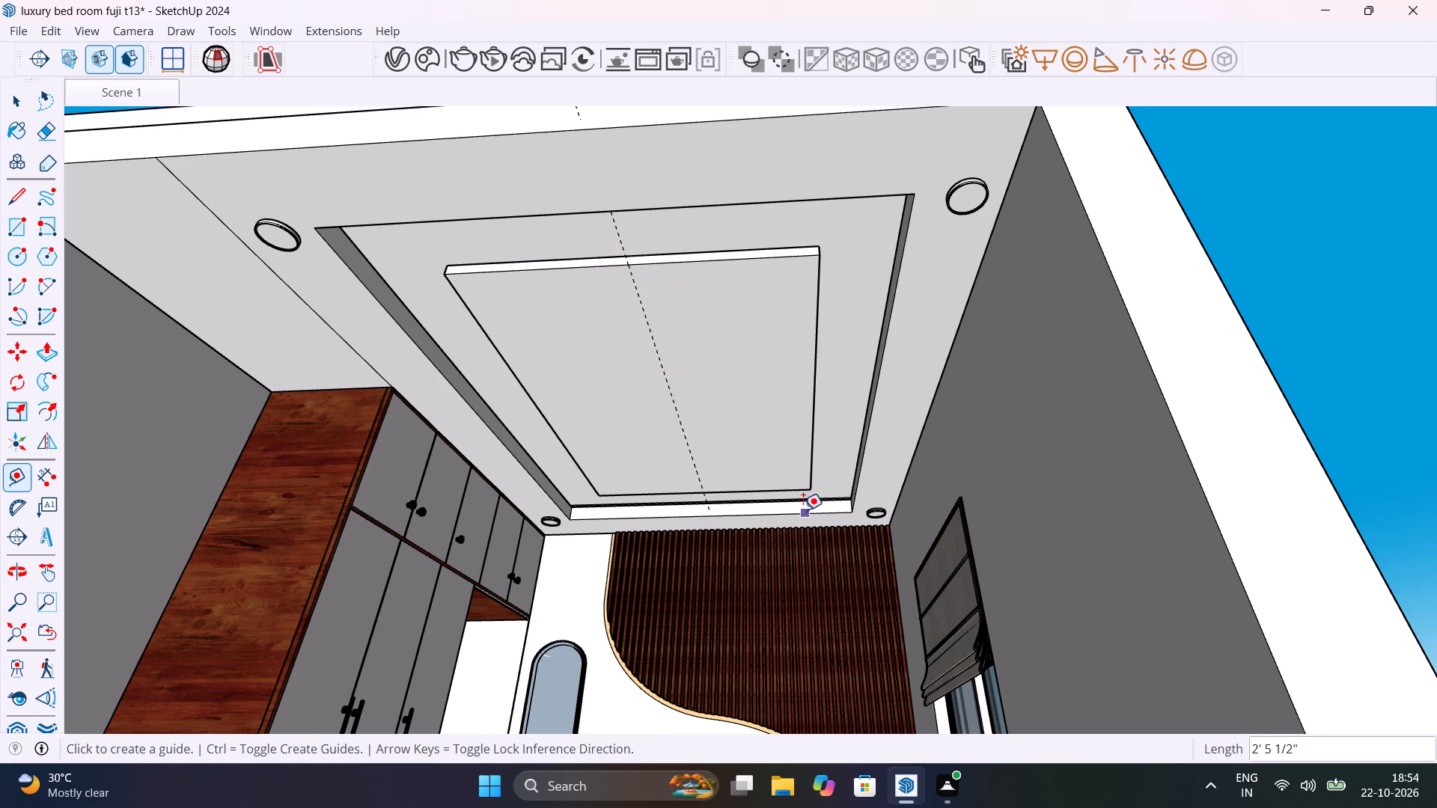
left_click(769, 483)
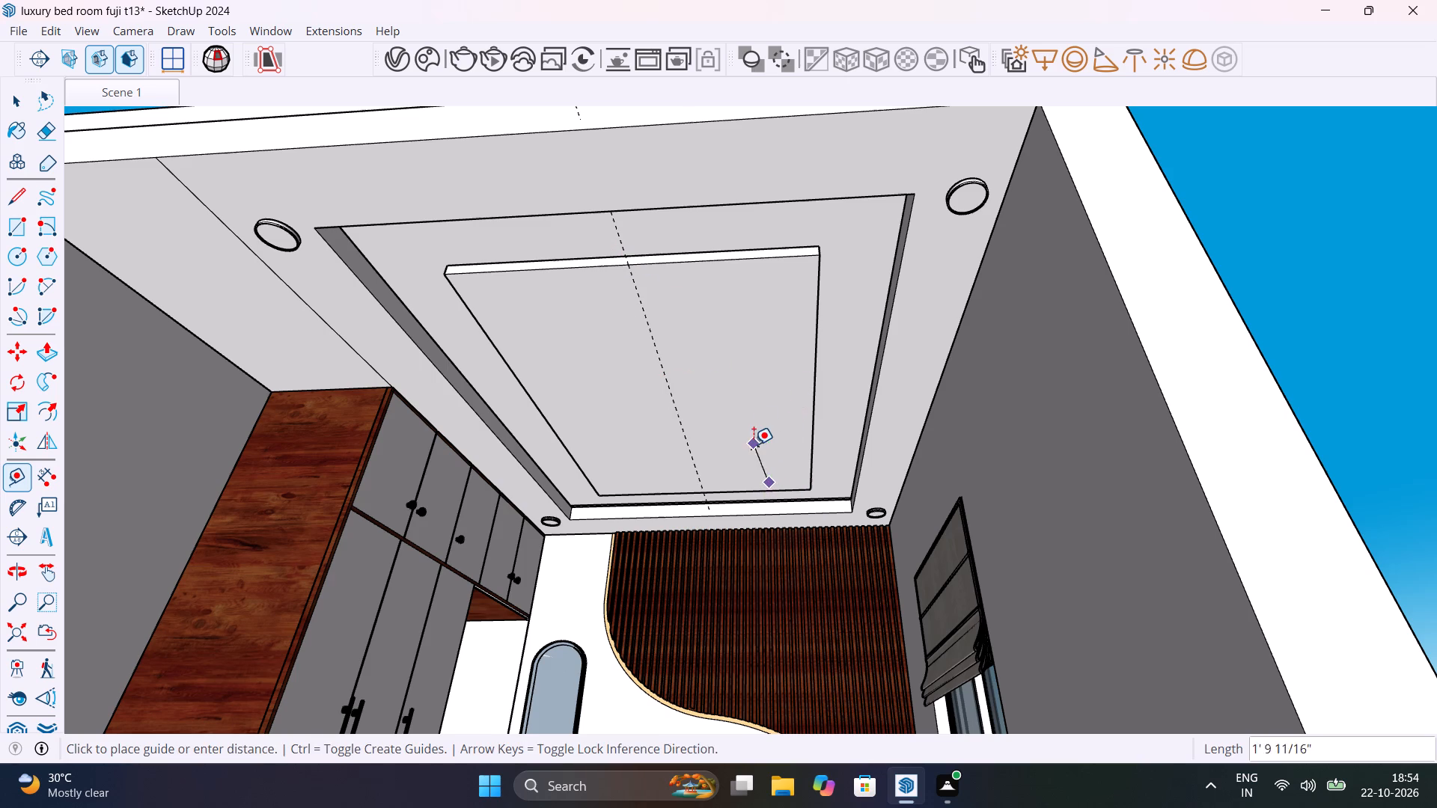
key("Escape")
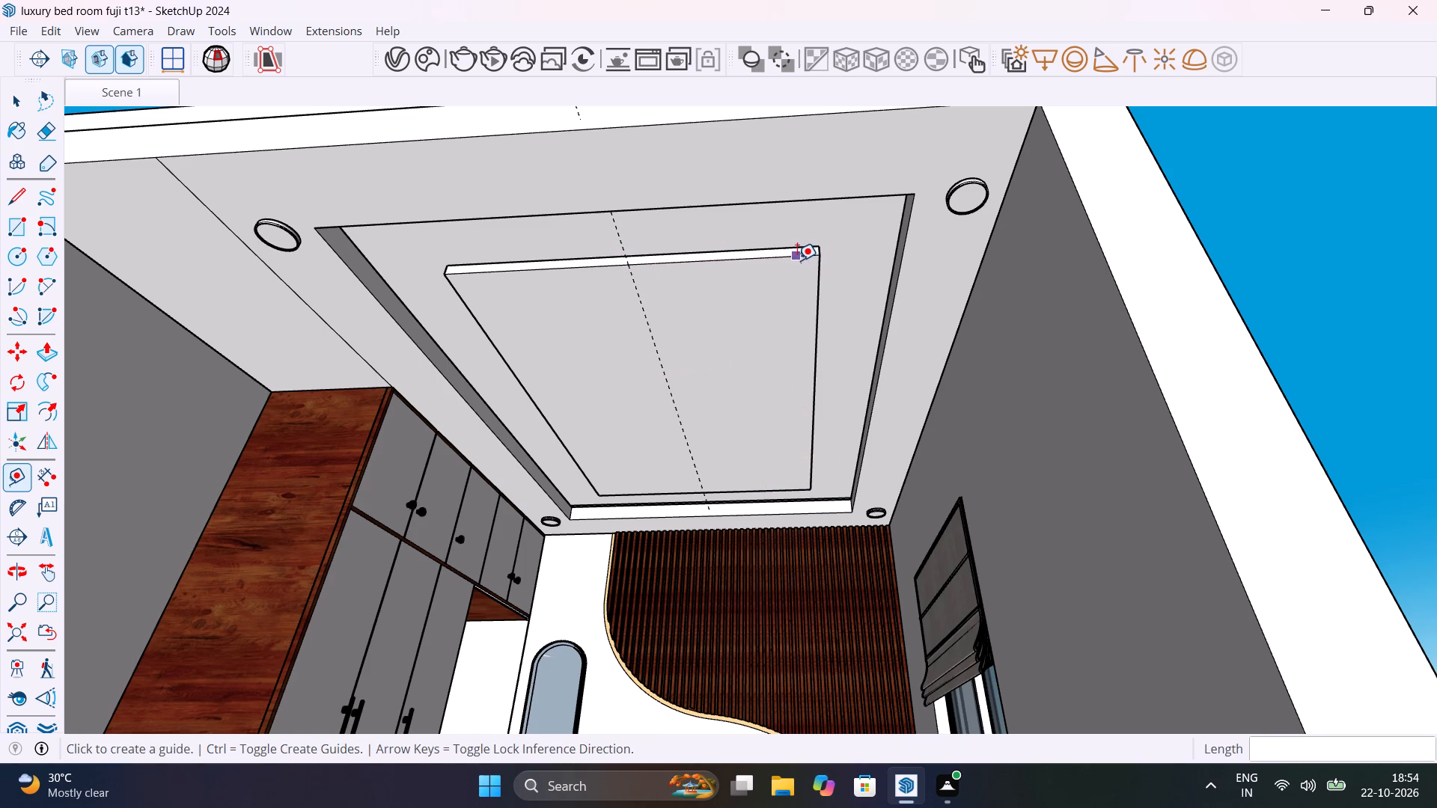
left_click(797, 257)
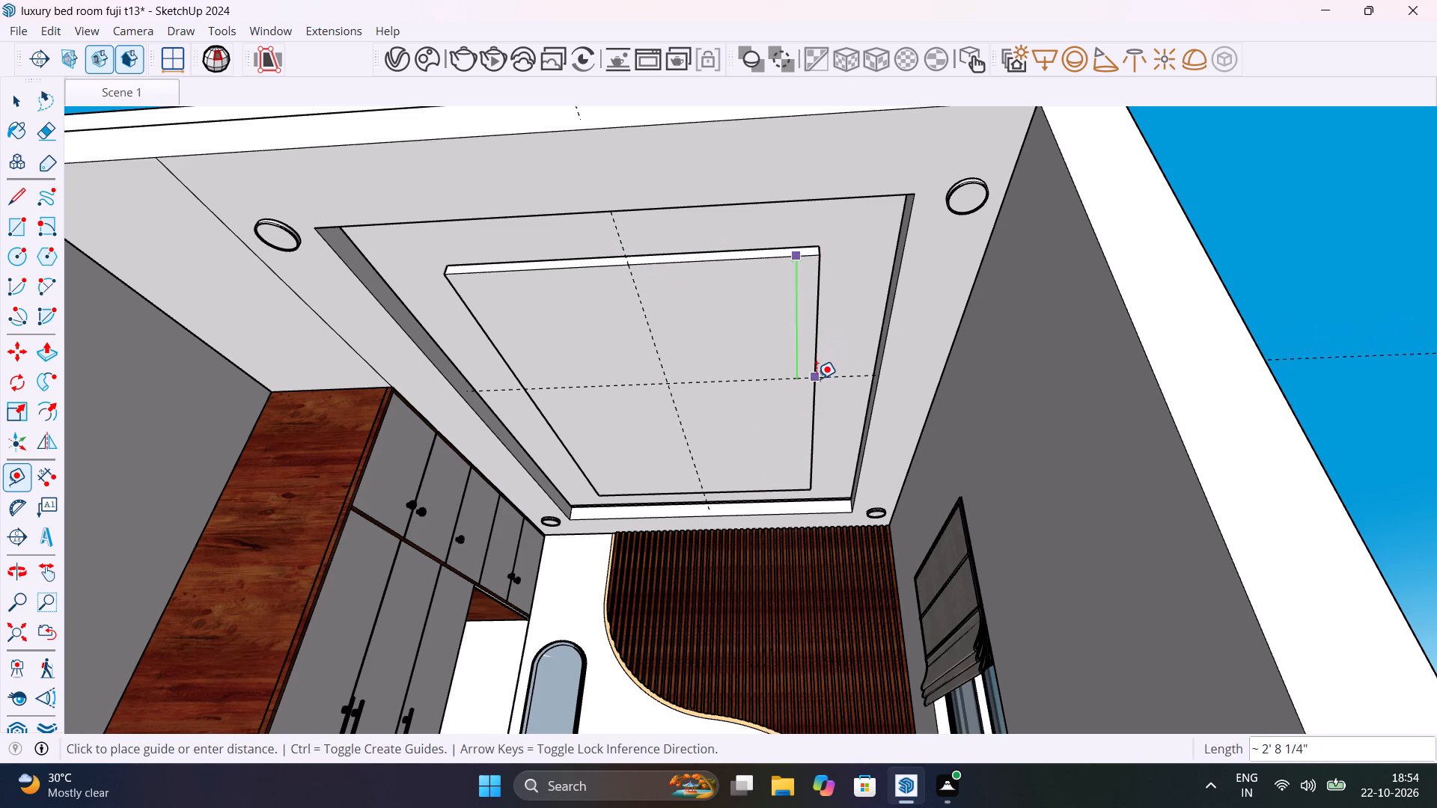
left_click(817, 399)
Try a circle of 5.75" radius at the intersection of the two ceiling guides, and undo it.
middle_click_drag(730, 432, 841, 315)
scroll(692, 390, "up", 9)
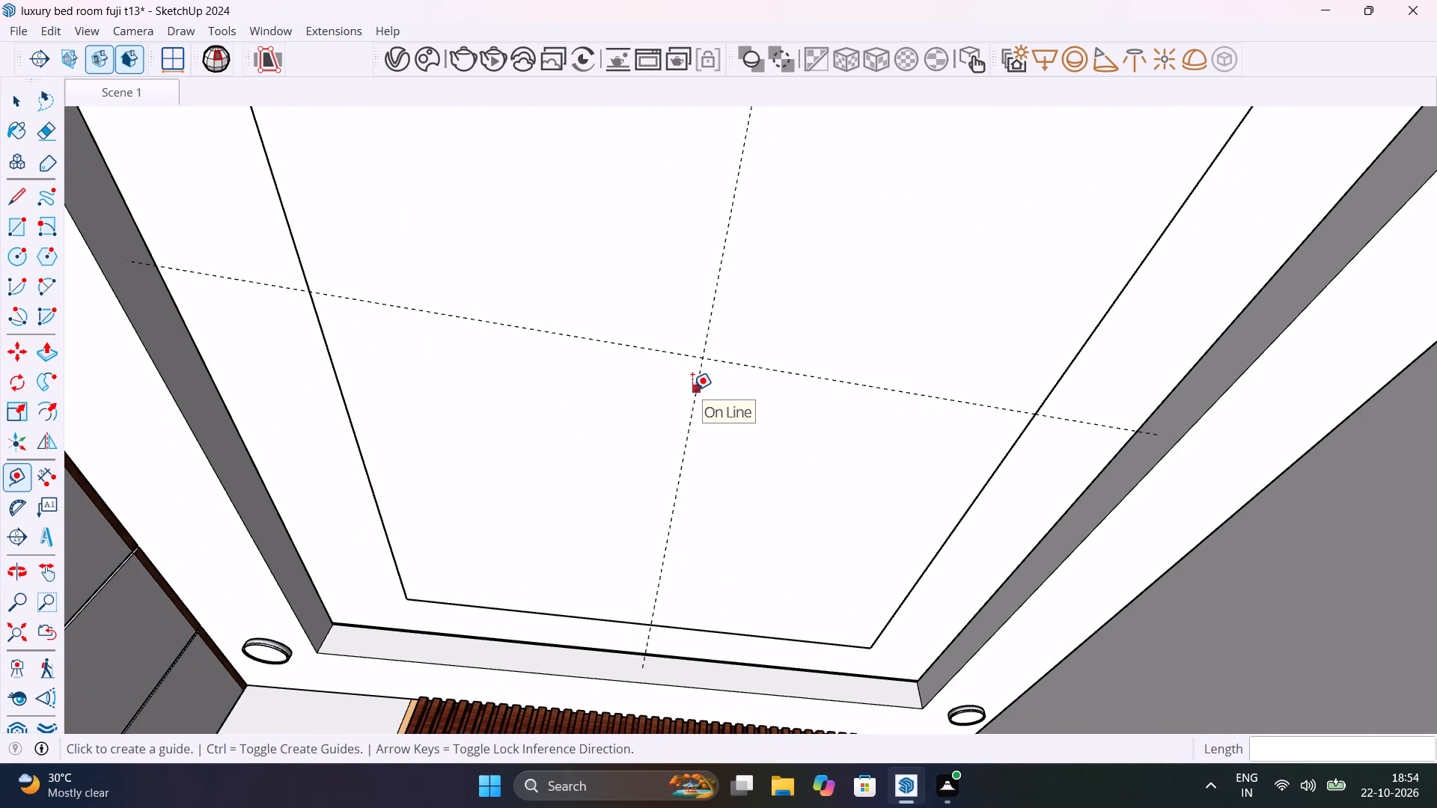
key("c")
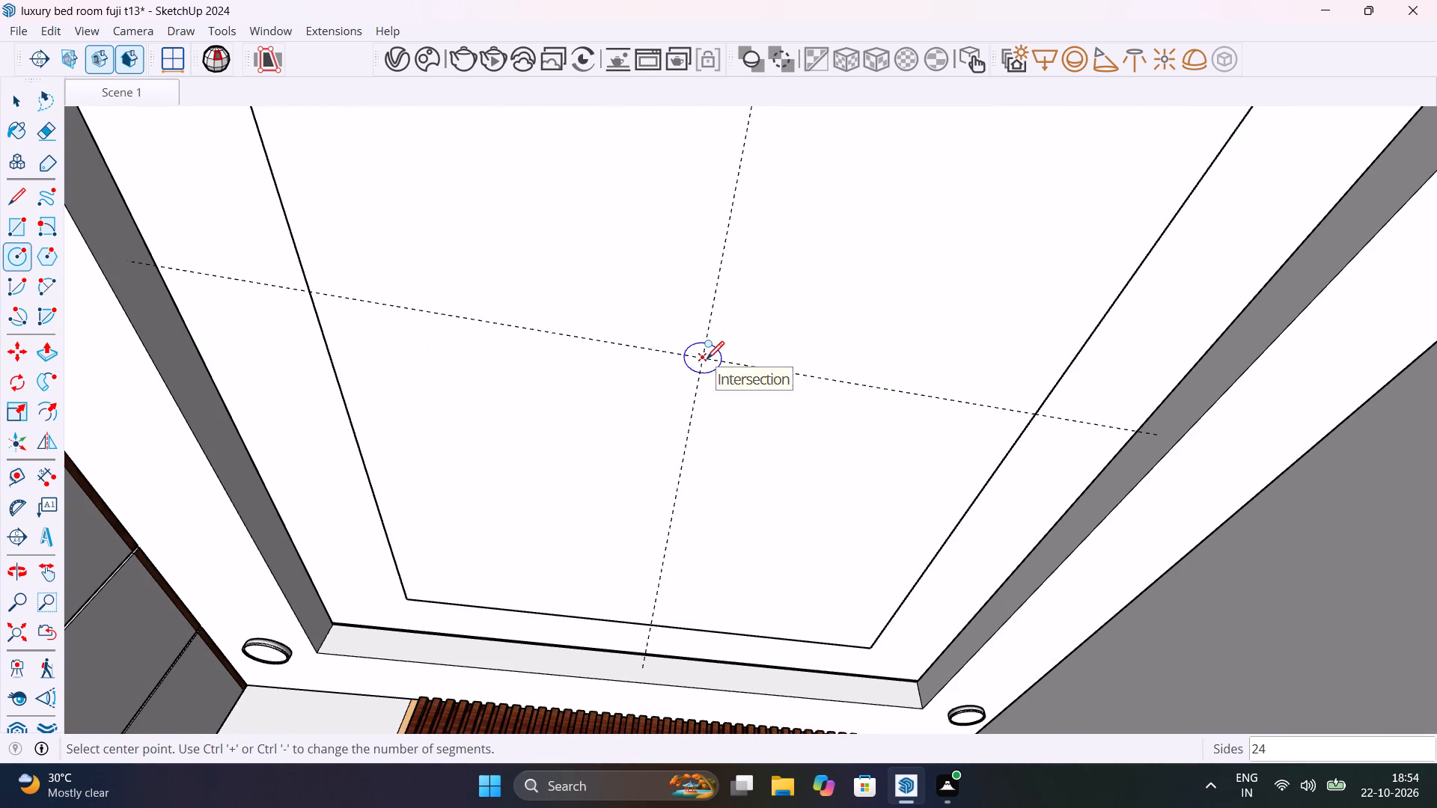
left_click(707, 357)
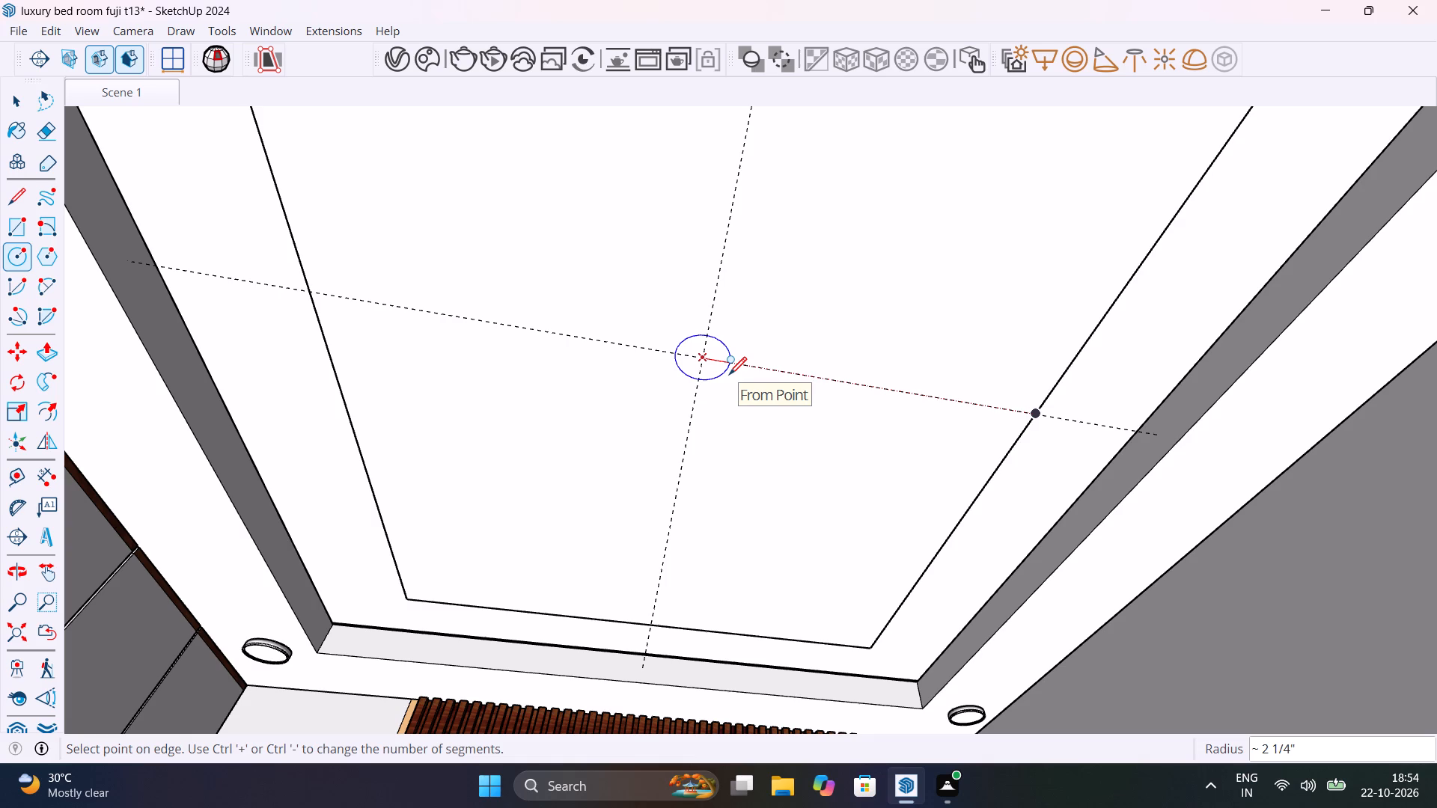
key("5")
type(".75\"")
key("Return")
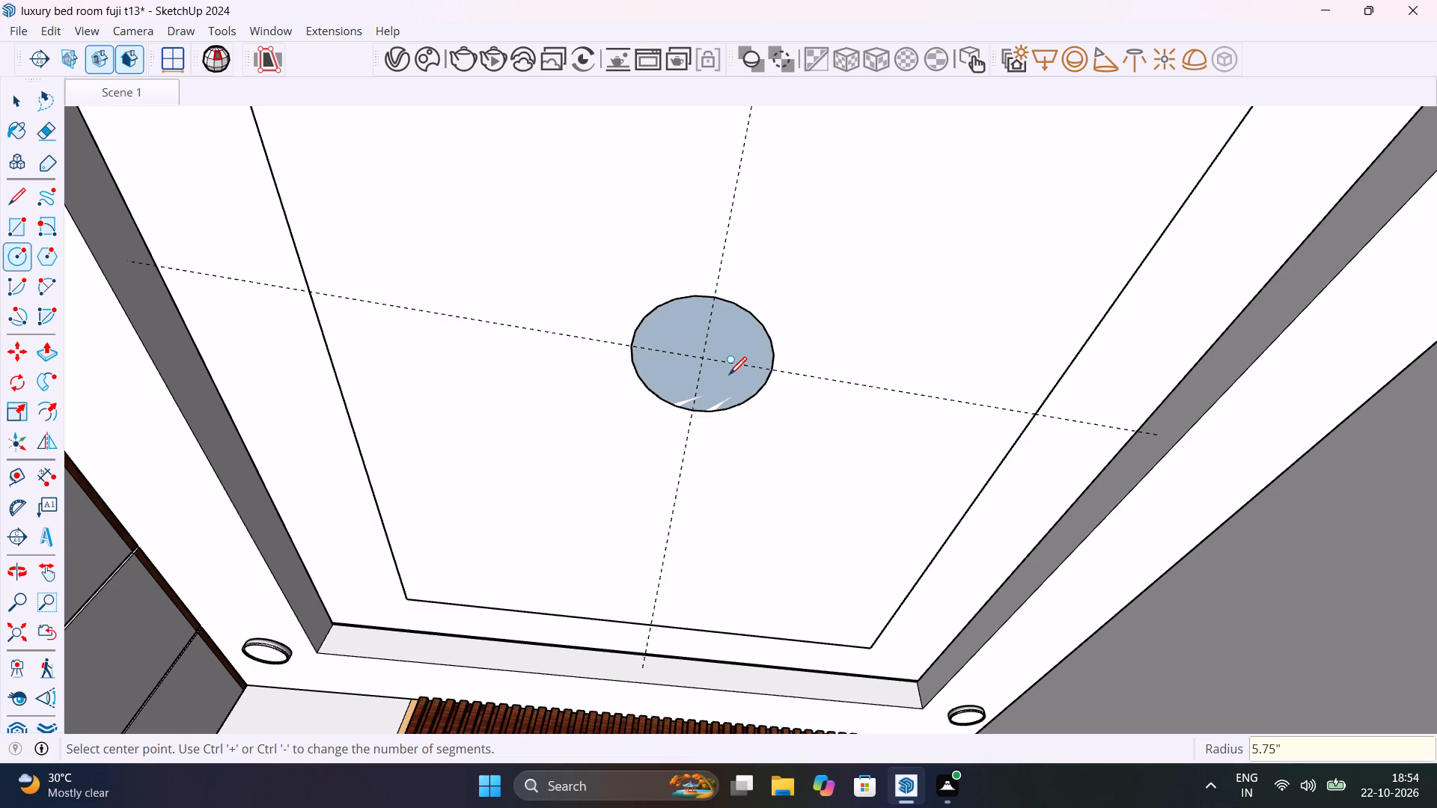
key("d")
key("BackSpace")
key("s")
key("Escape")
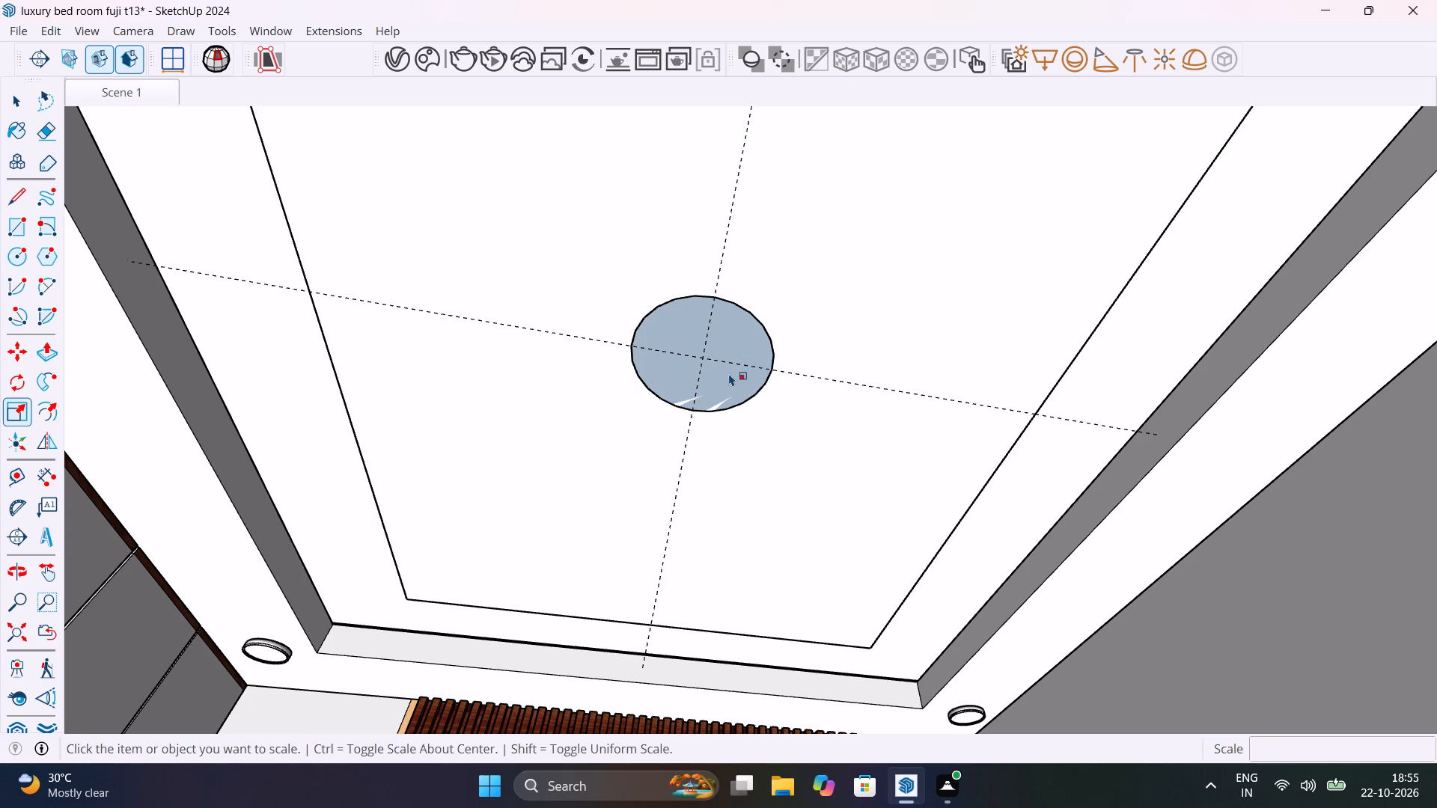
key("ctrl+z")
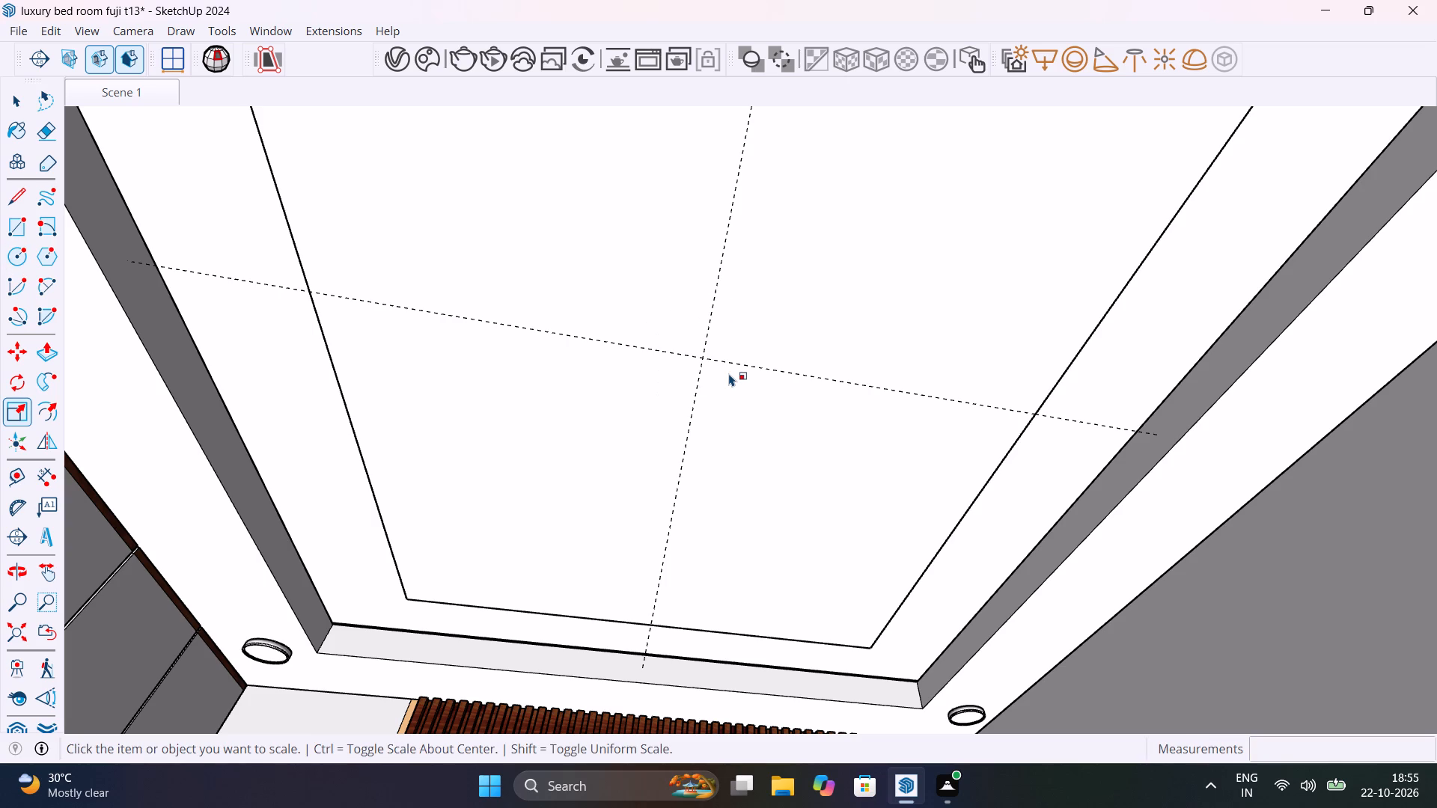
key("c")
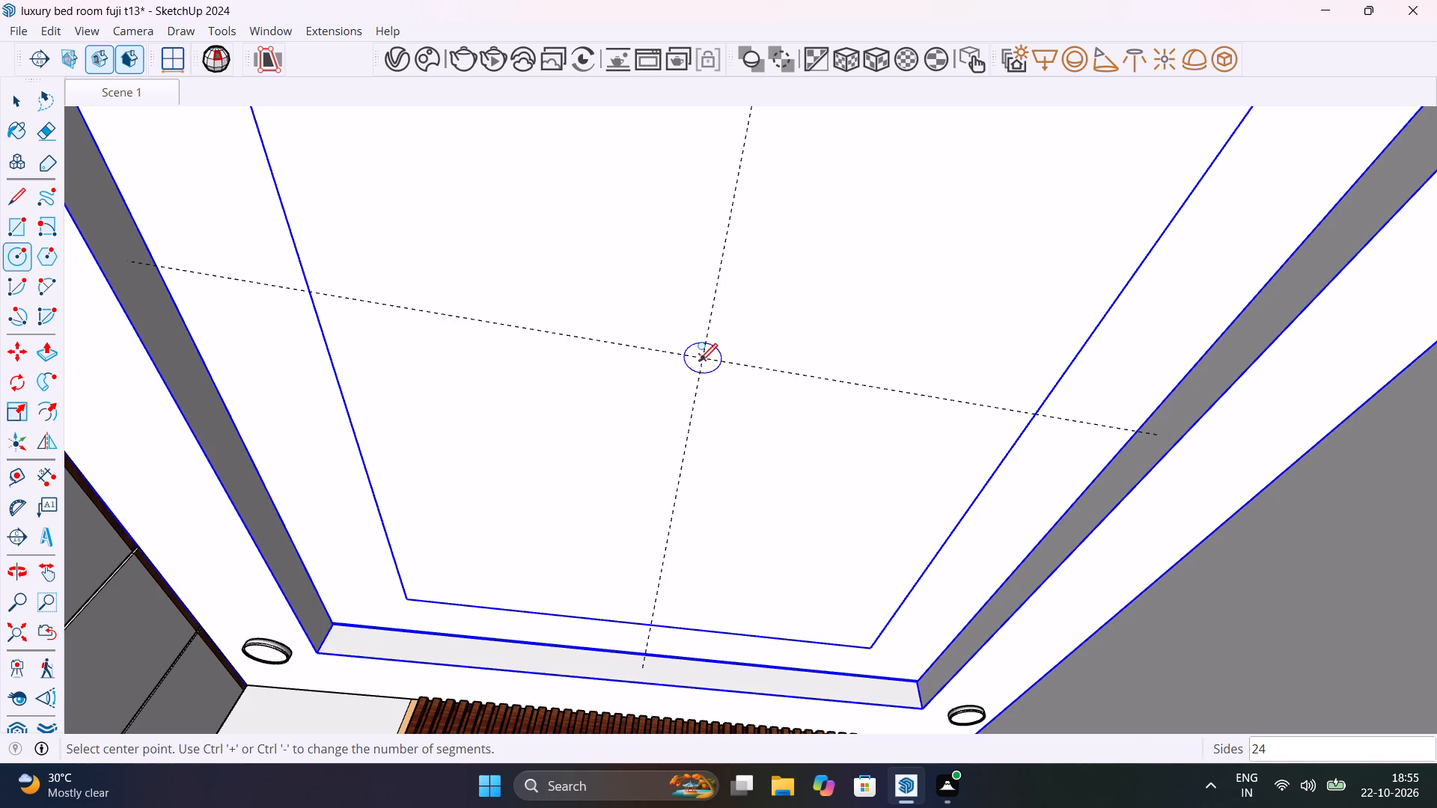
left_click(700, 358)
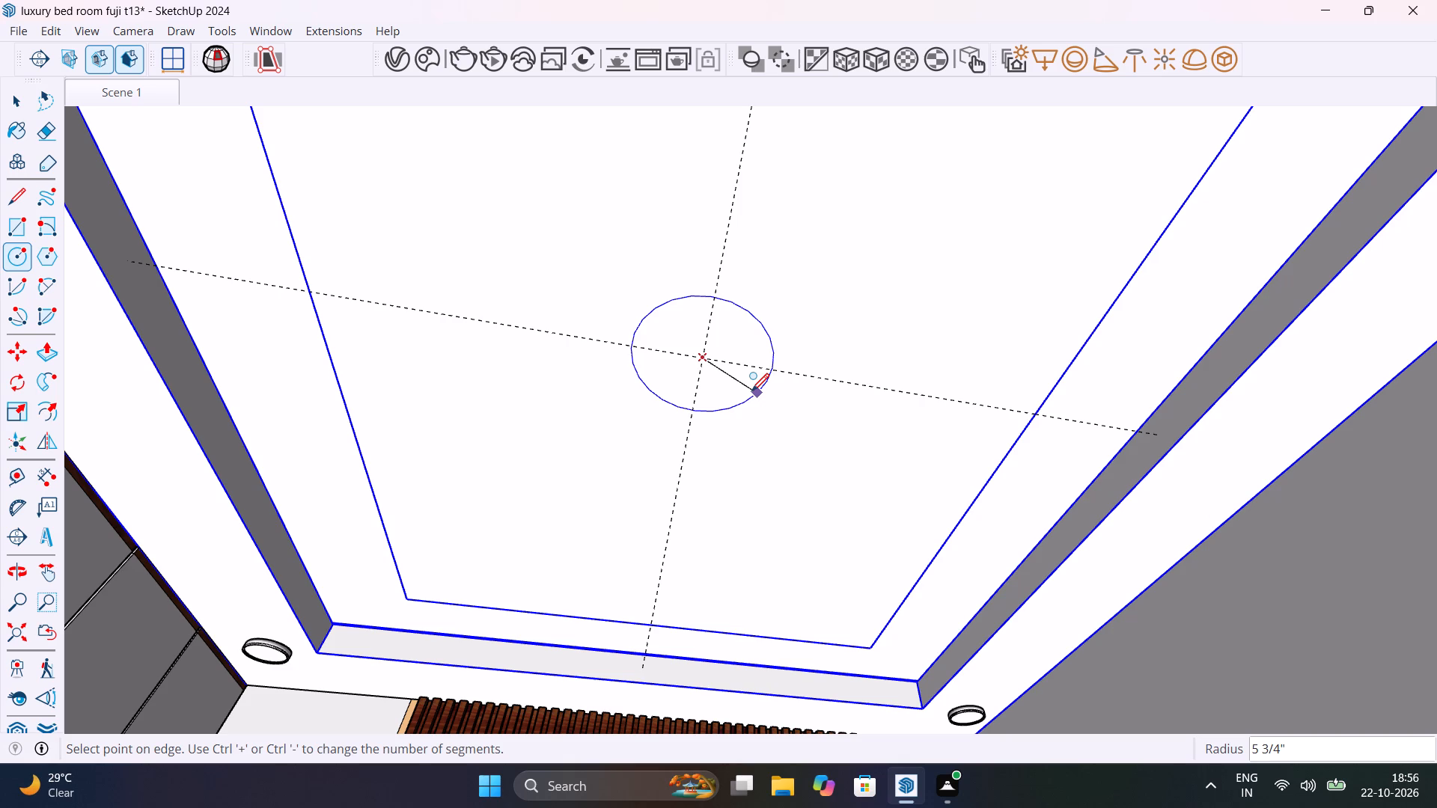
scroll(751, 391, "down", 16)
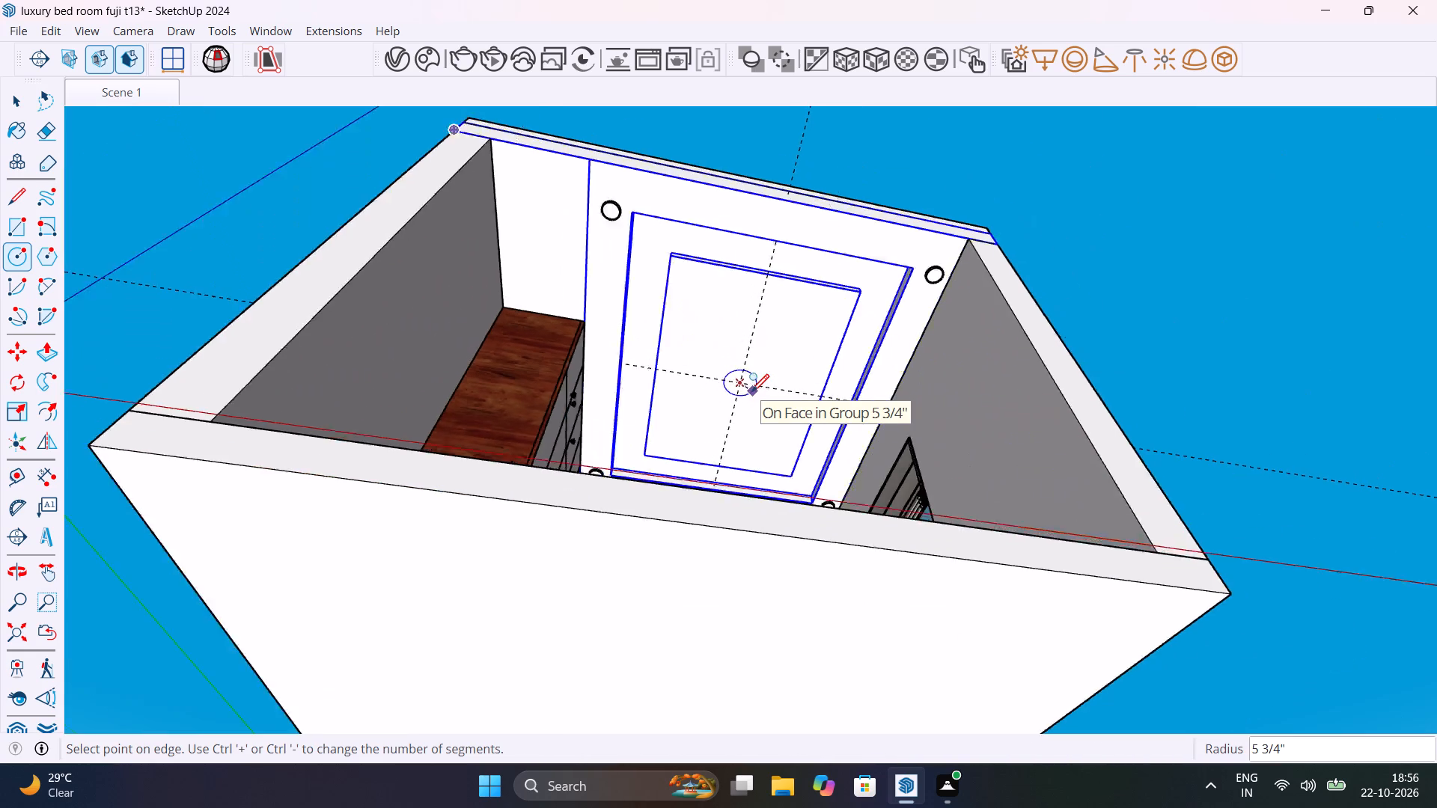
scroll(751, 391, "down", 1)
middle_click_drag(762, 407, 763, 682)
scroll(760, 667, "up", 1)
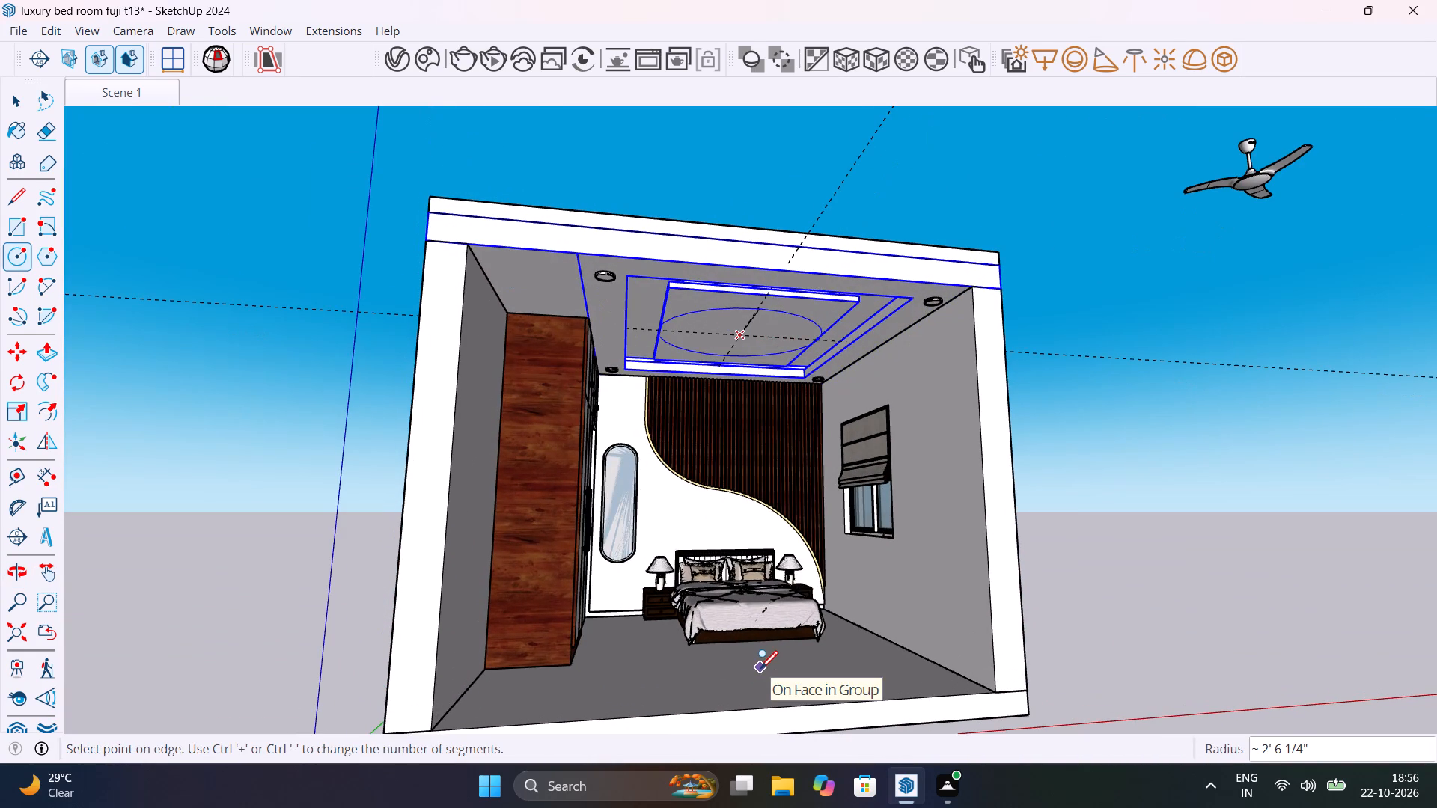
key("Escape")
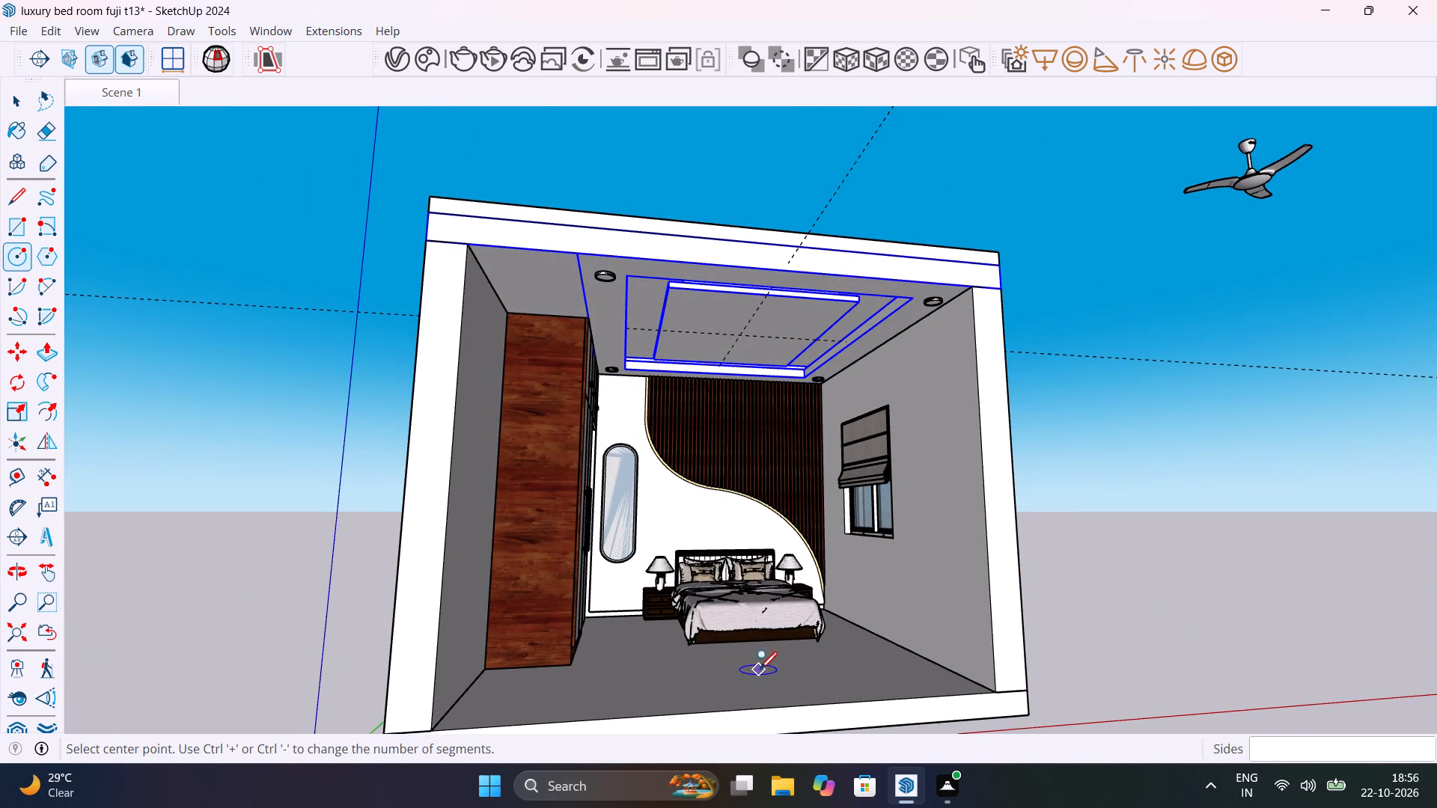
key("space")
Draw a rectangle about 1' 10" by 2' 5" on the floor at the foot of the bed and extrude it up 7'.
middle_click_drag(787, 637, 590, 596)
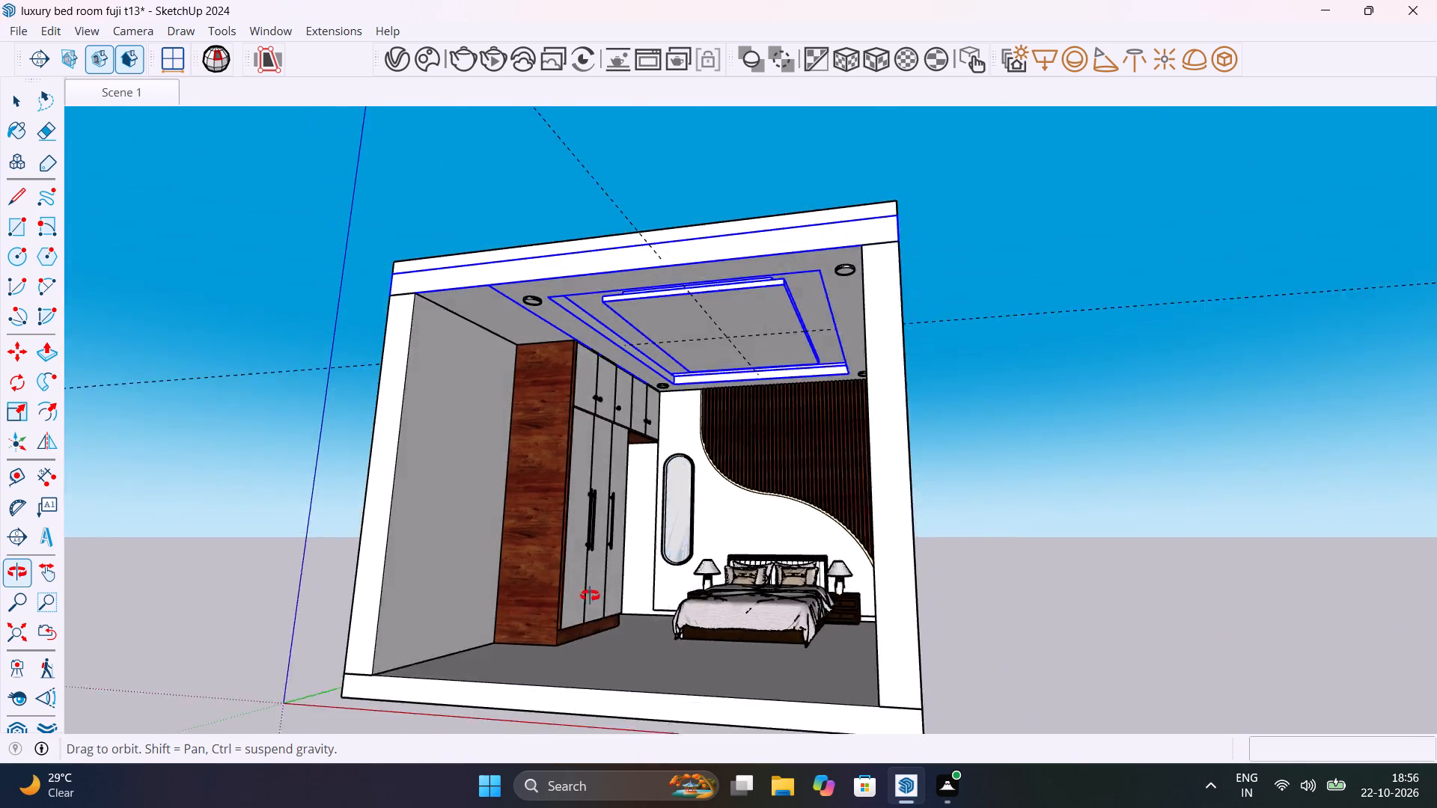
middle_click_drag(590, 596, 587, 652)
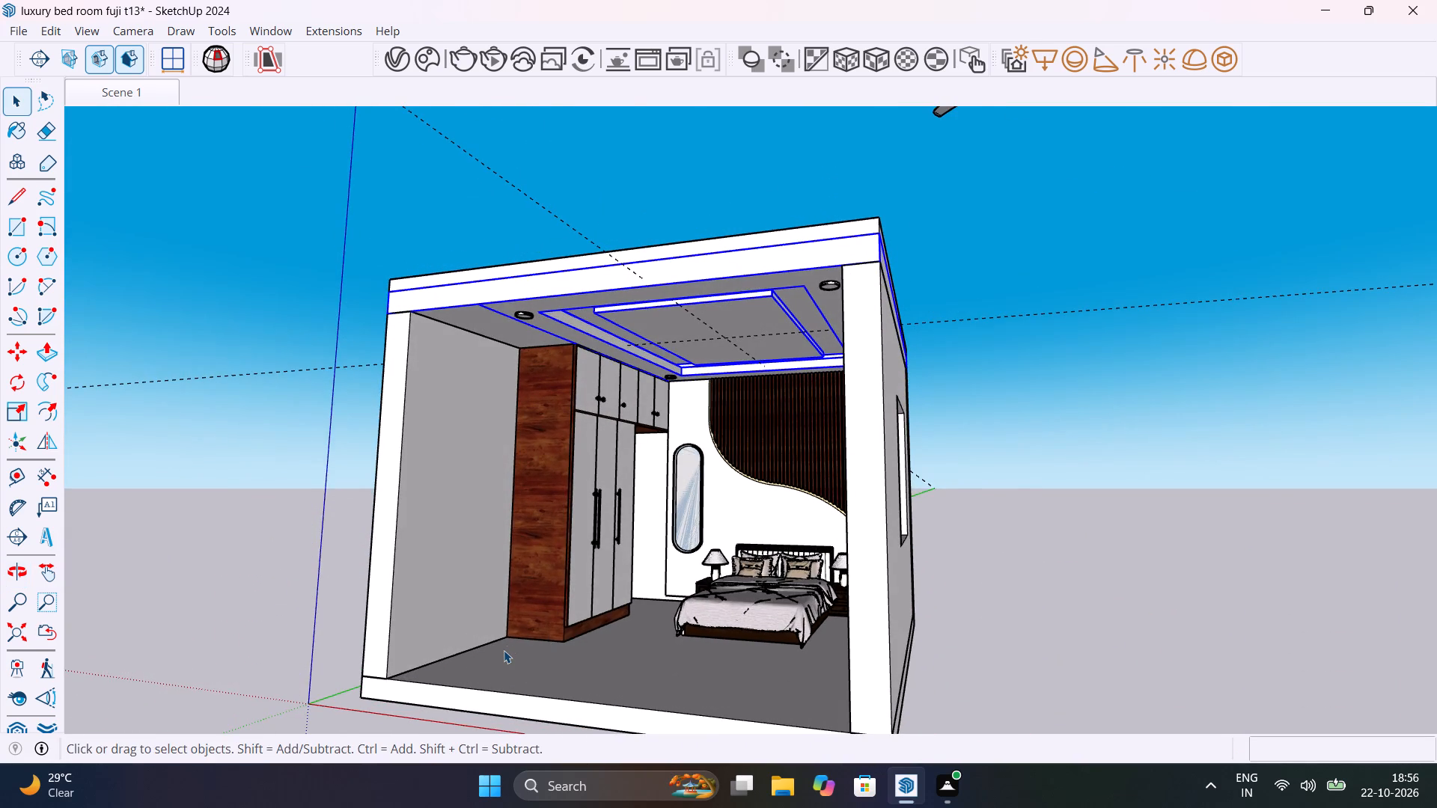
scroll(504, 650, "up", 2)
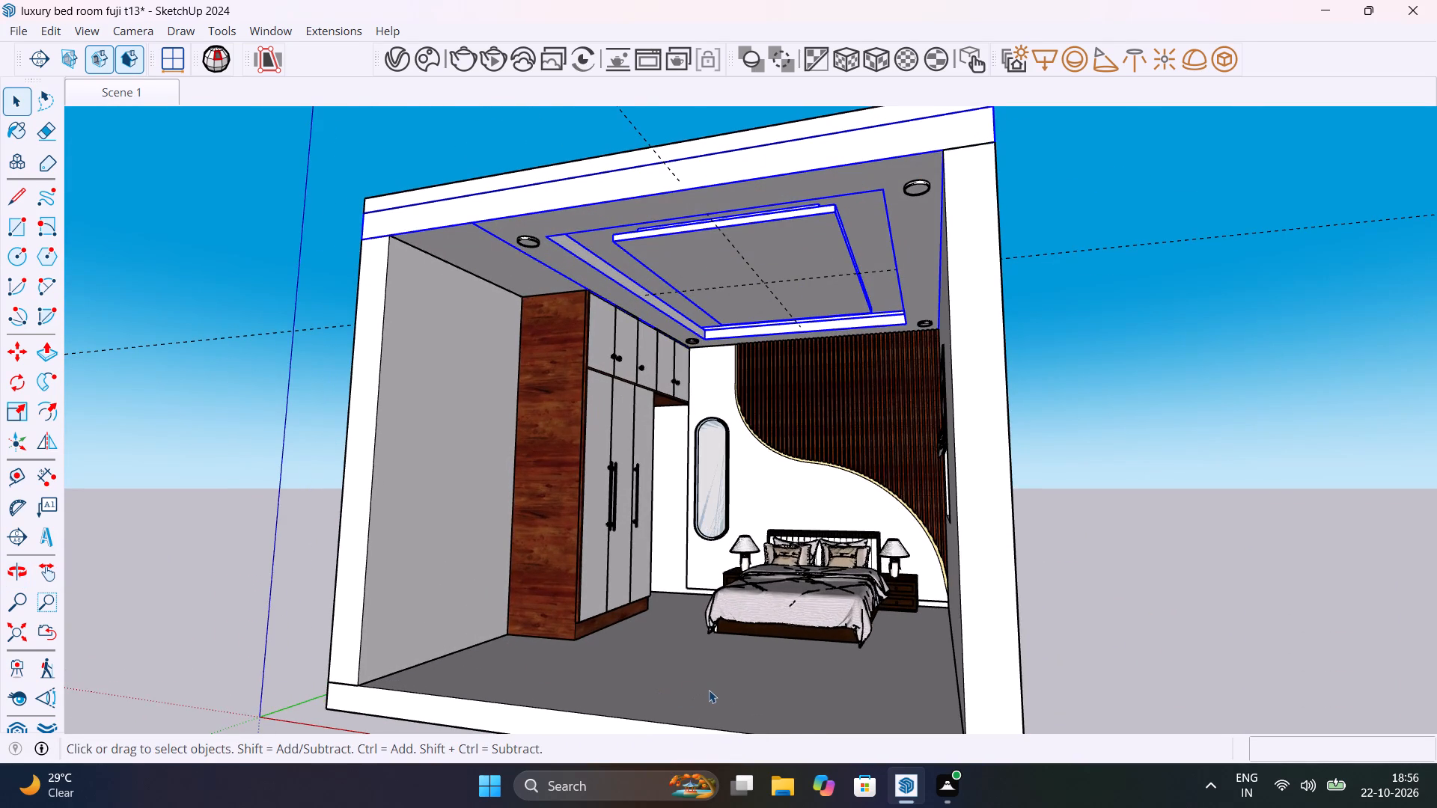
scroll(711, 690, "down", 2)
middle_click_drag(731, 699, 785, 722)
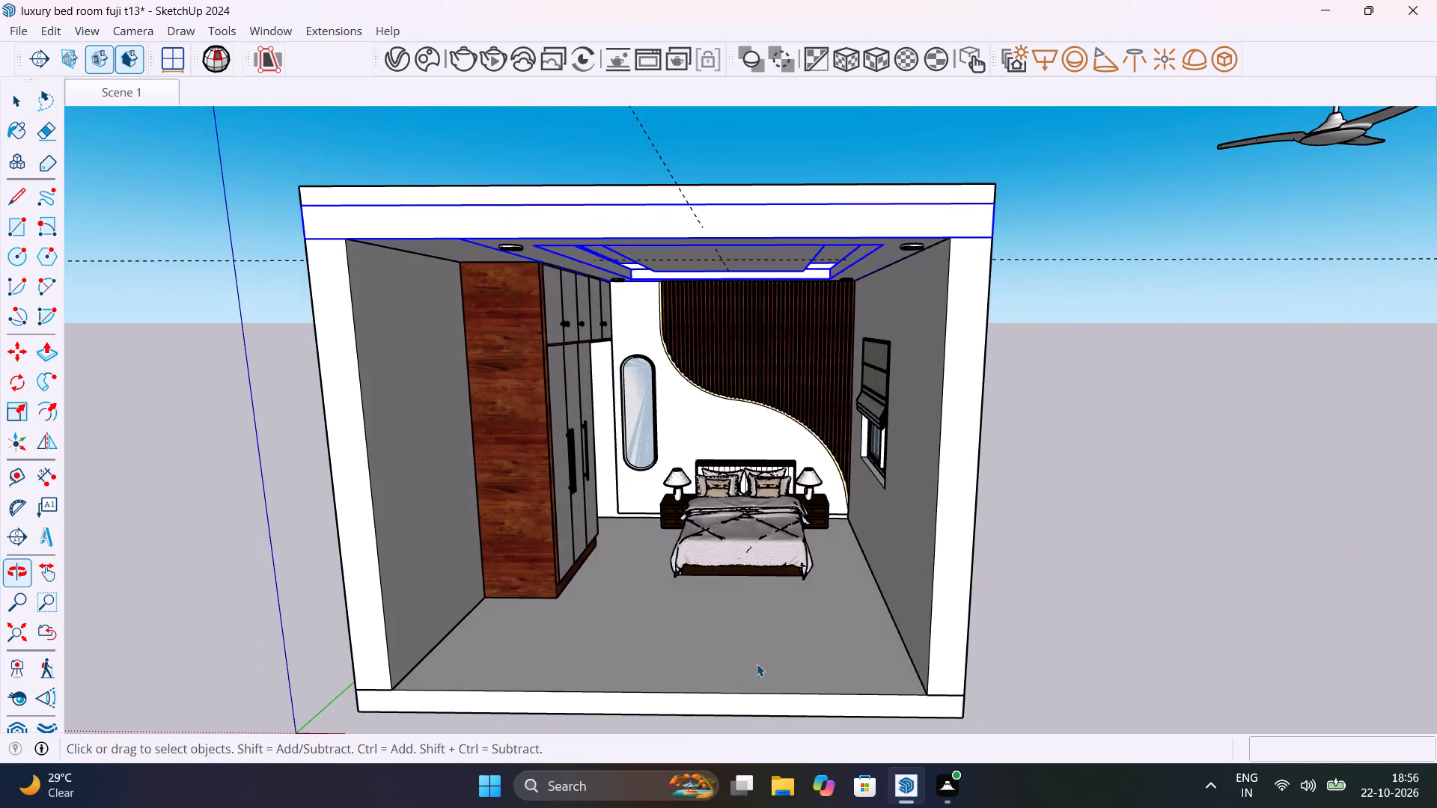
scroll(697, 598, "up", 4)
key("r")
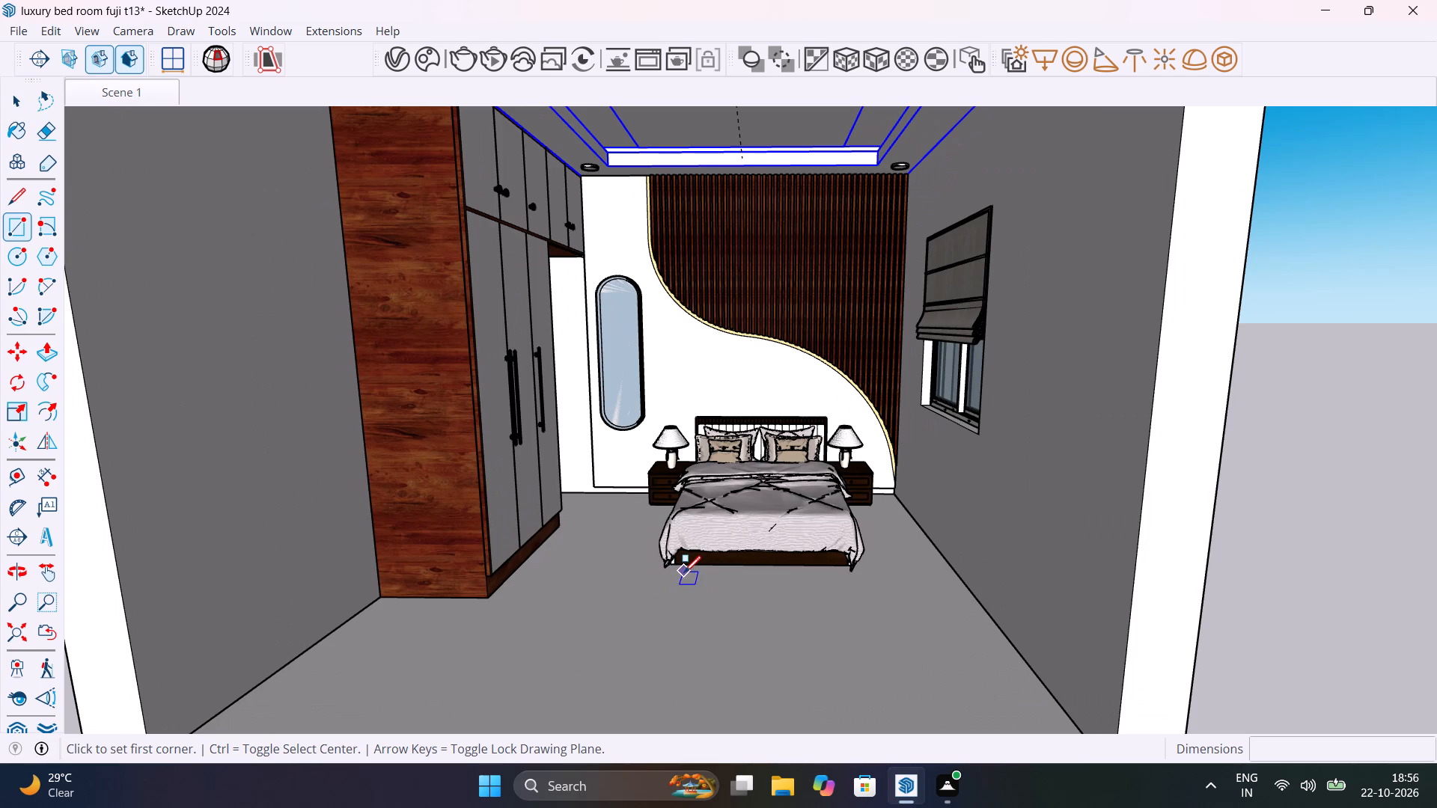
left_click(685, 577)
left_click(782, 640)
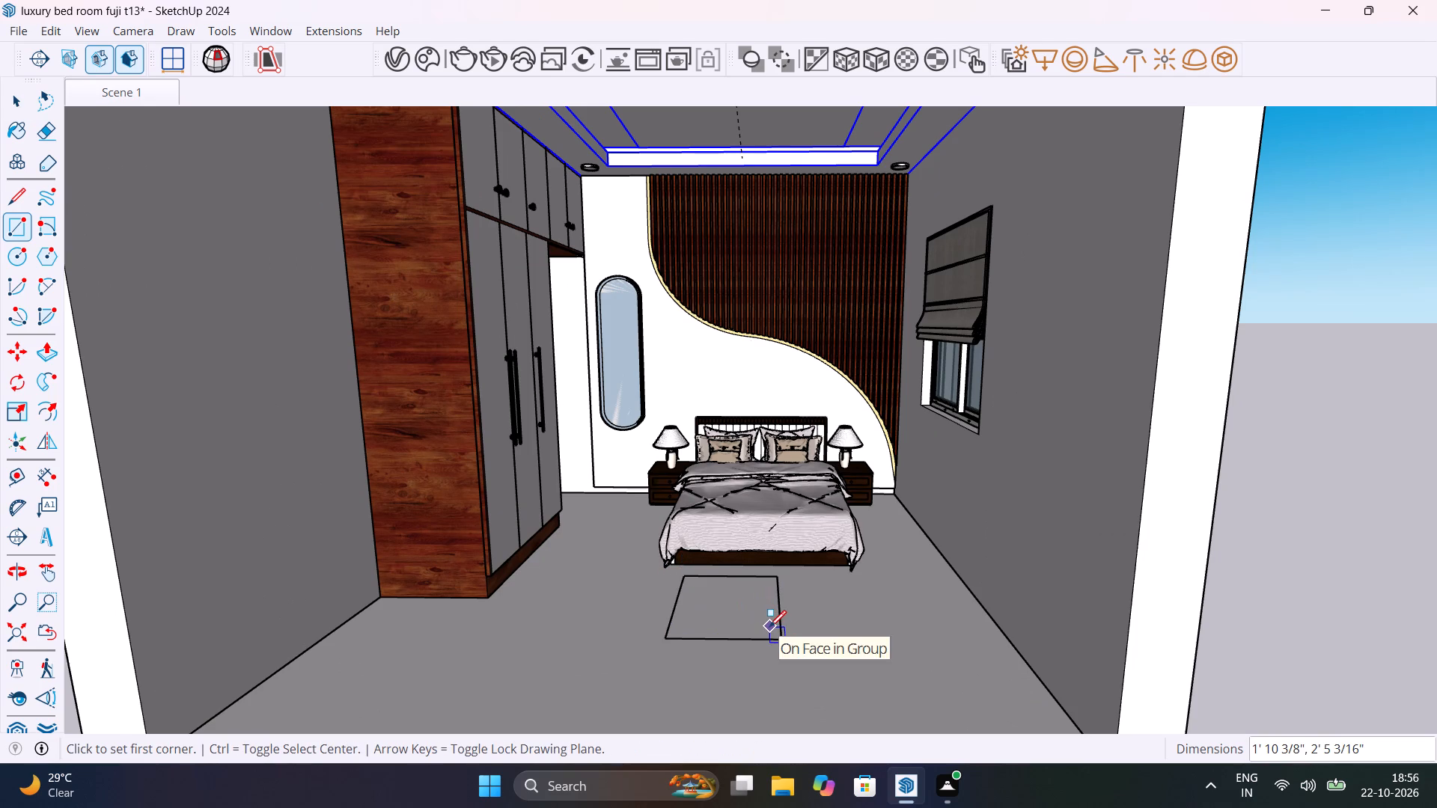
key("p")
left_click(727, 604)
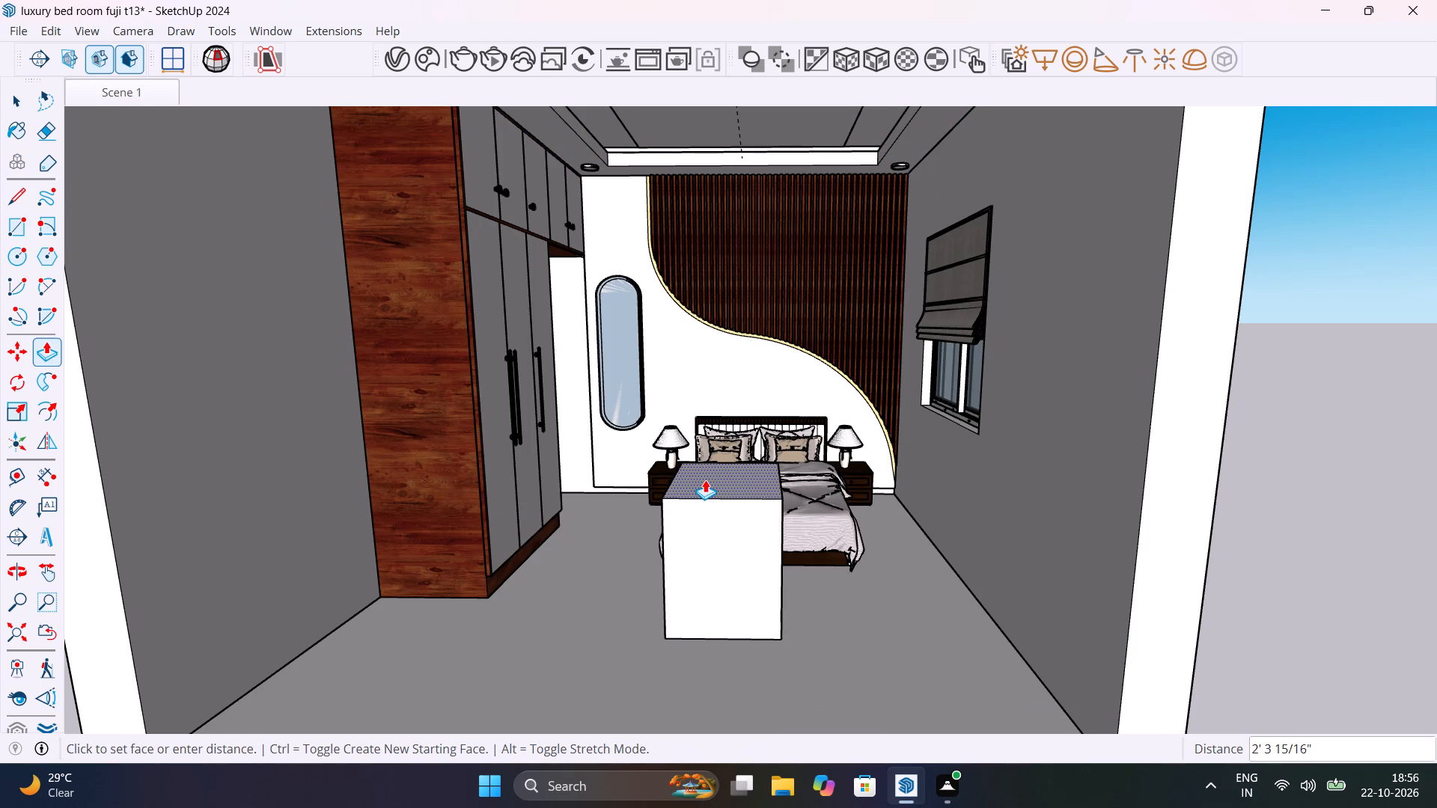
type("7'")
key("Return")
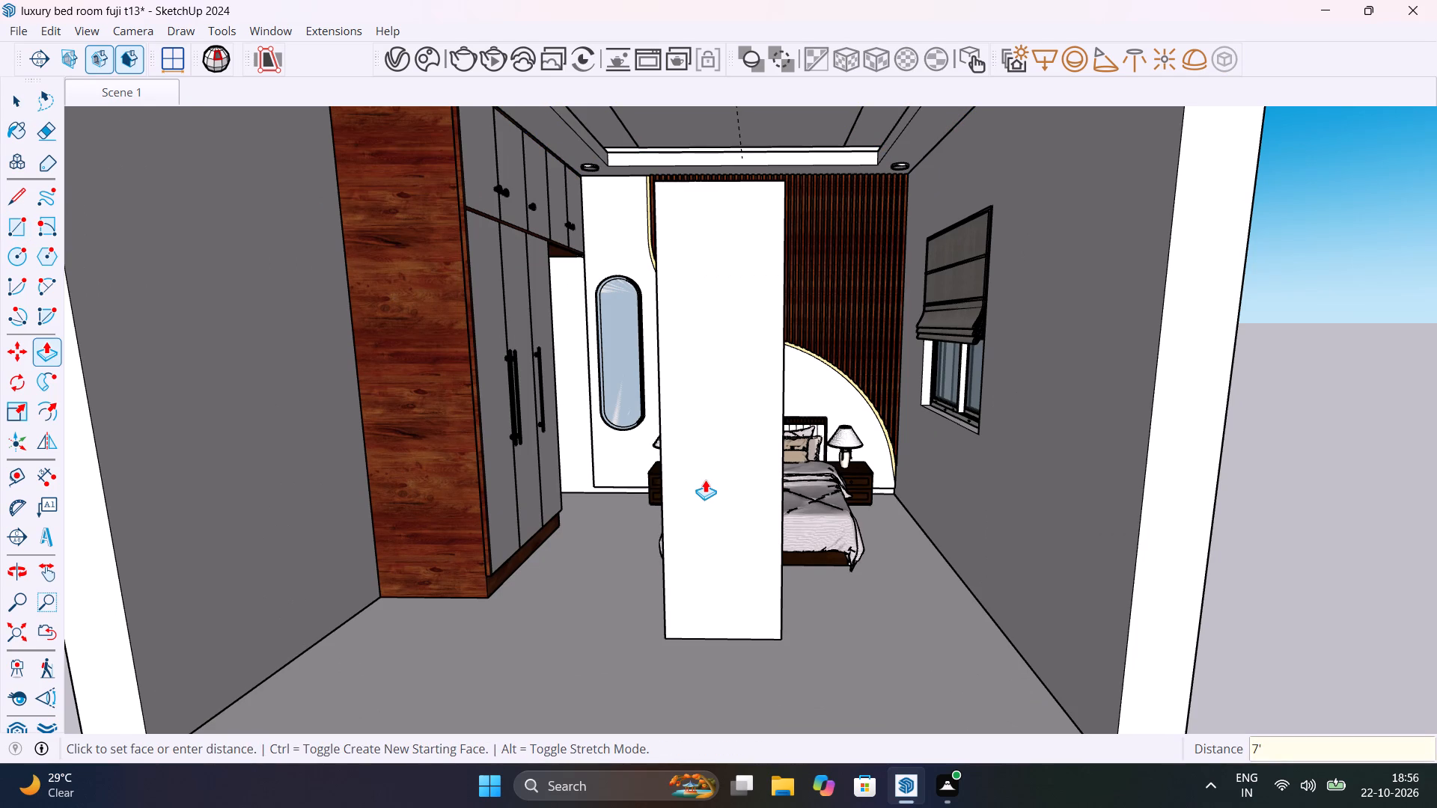
Examine the gap between the top of the 7' box and the false ceiling's inner panel with its crossing guides.
scroll(708, 497, "down", 4)
middle_click_drag(787, 500, 768, 506, "shift")
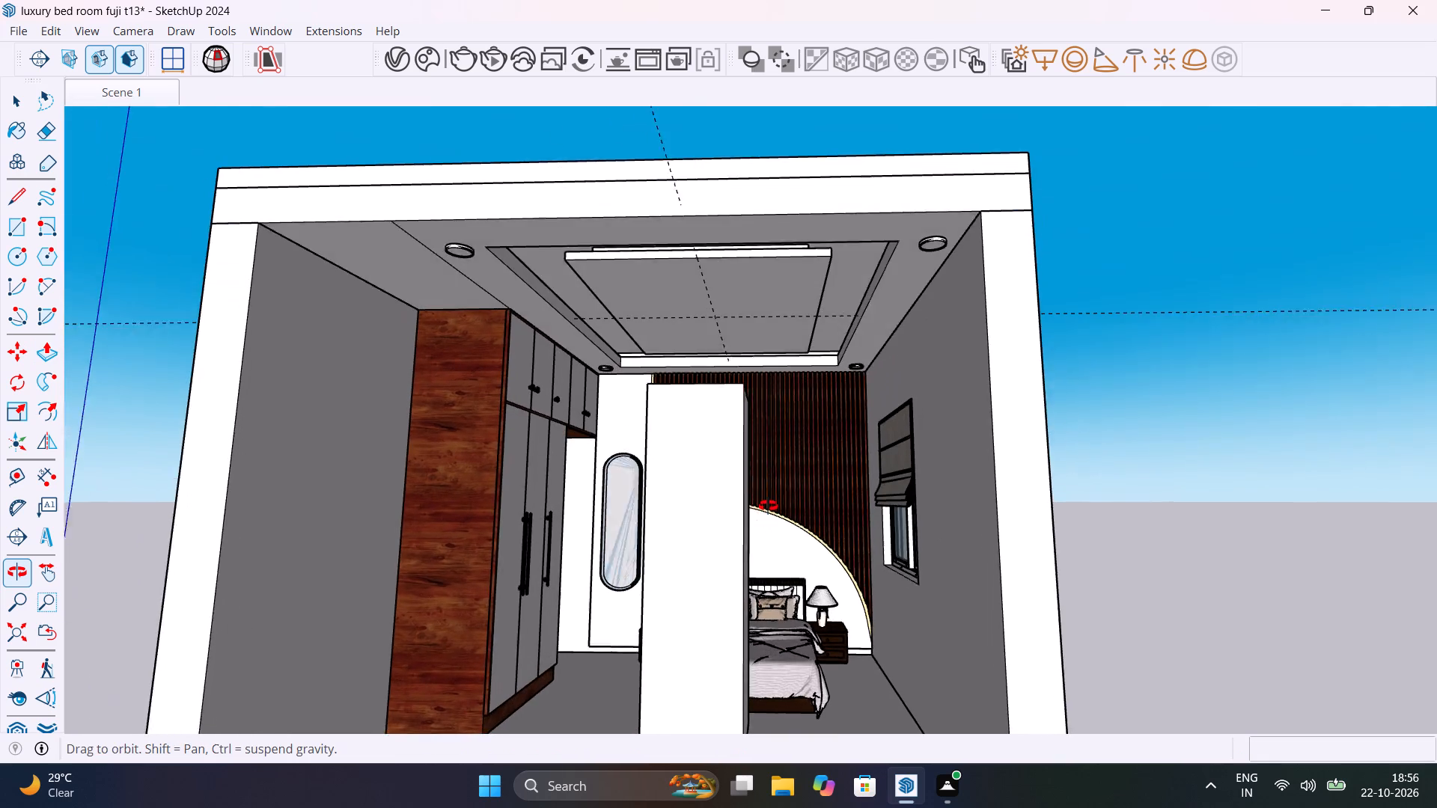
middle_click_drag(768, 506, 768, 504, "shift")
scroll(768, 504, "up", 1)
scroll(698, 317, "up", 4)
middle_click_drag(757, 325, 780, 397)
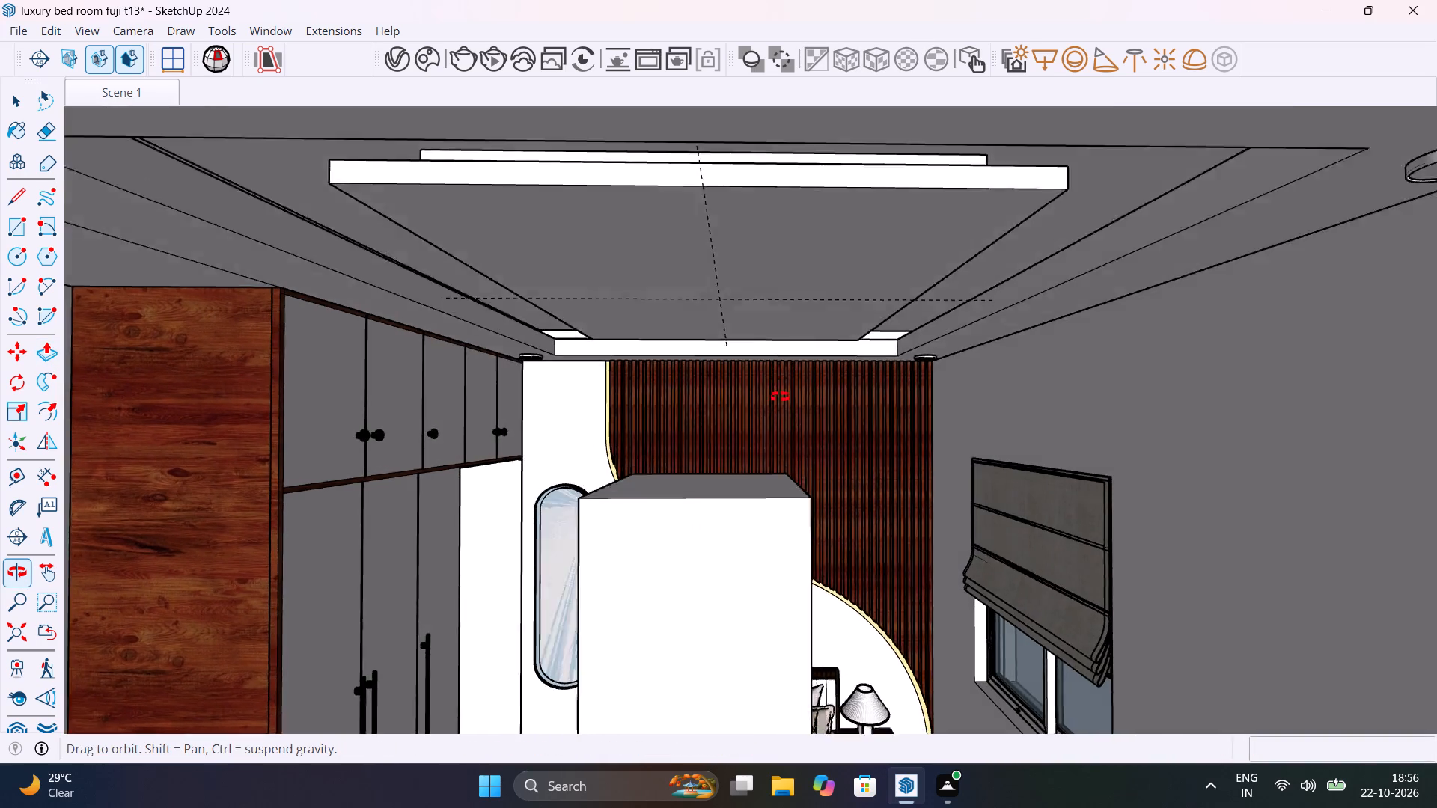
middle_click_drag(780, 397, 784, 363)
scroll(784, 339, "up", 4)
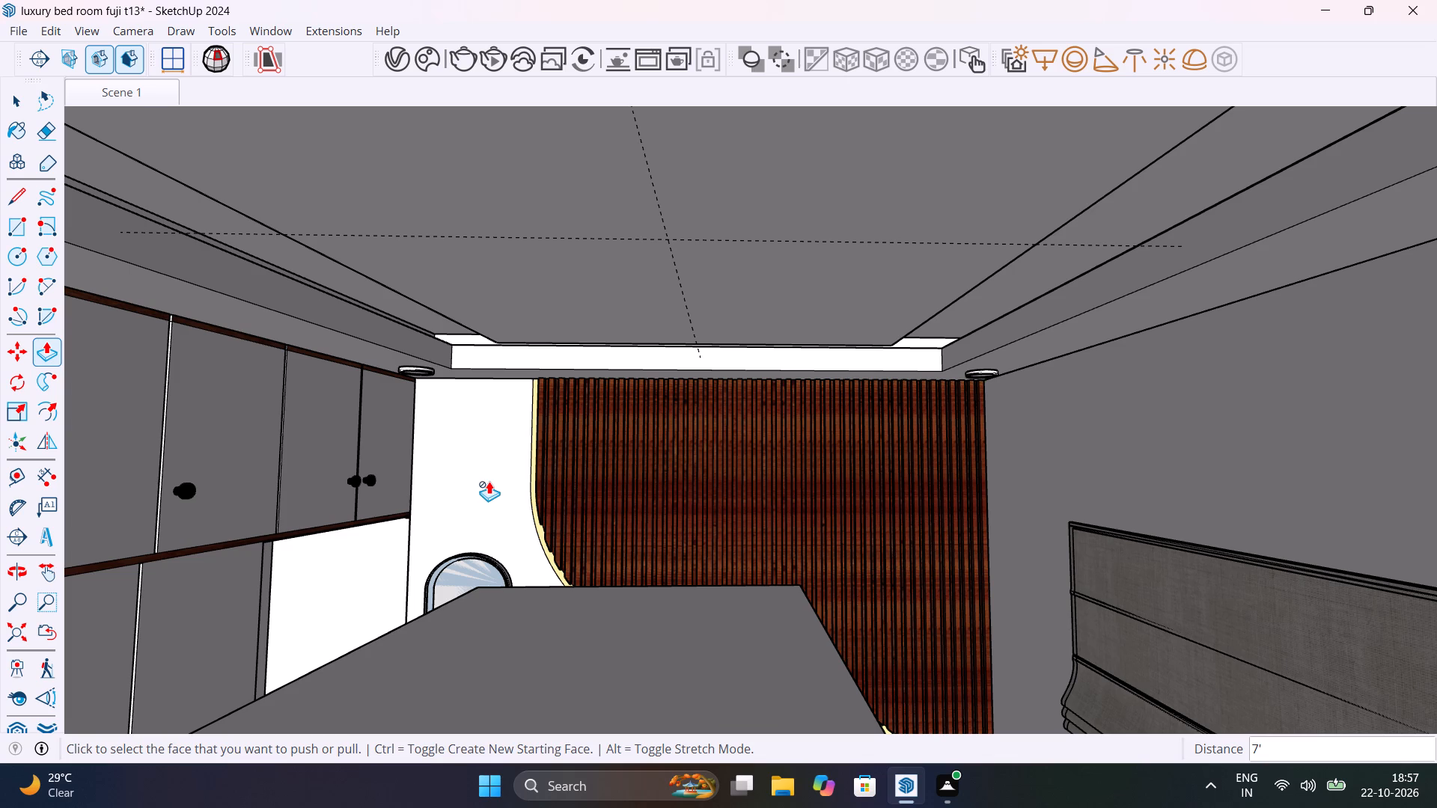
scroll(637, 487, "down", 8)
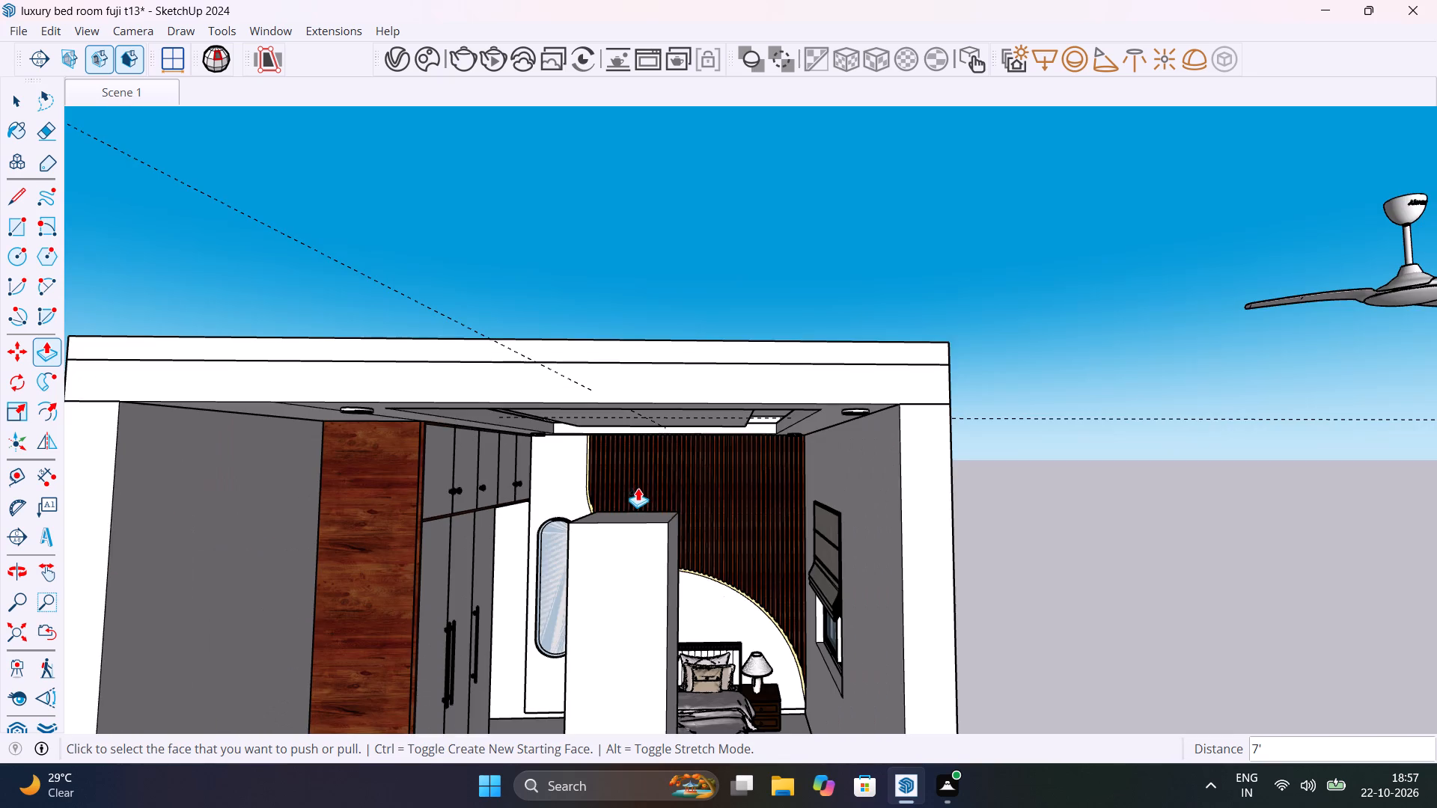
middle_click_drag(722, 410, 793, 304)
scroll(637, 404, "up", 7)
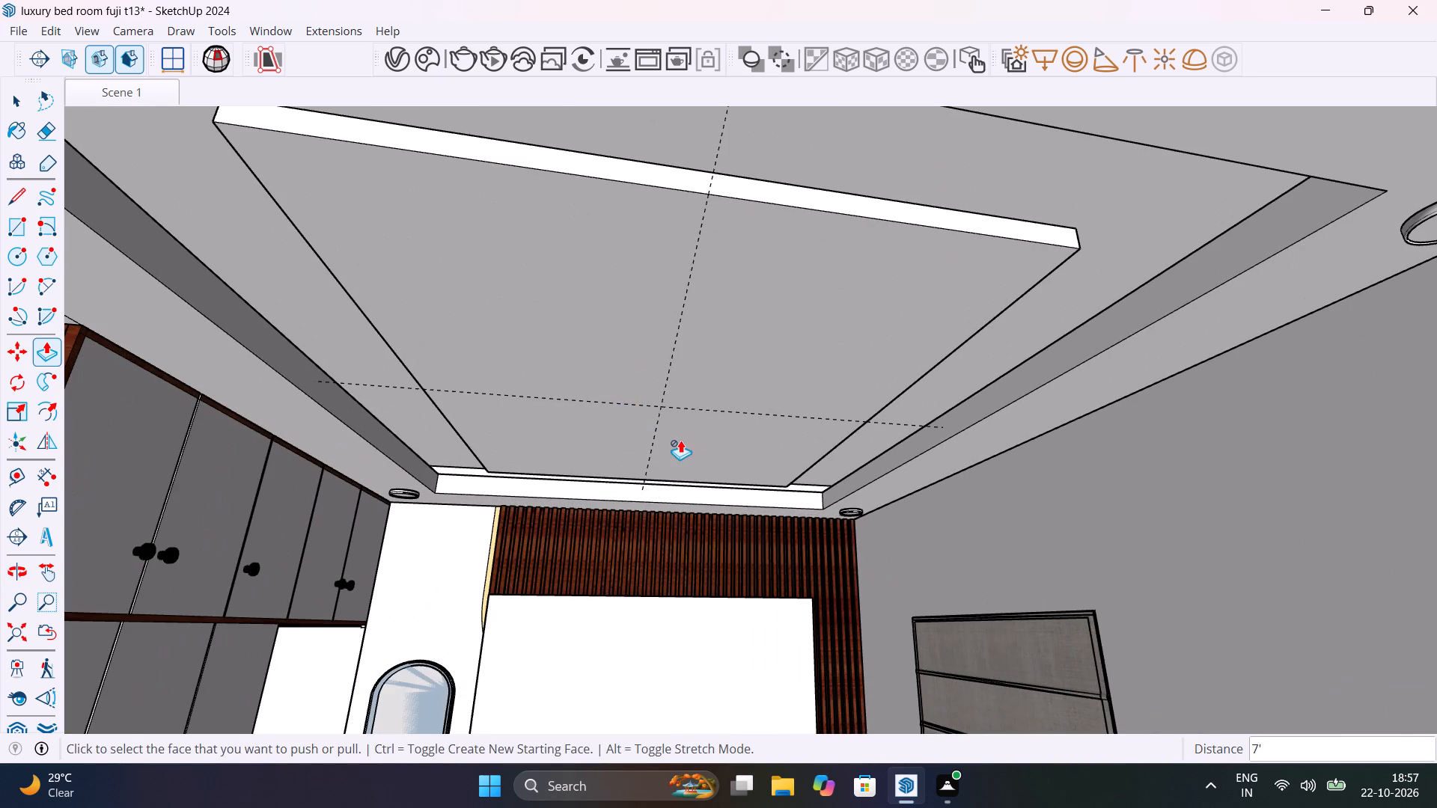
key("space")
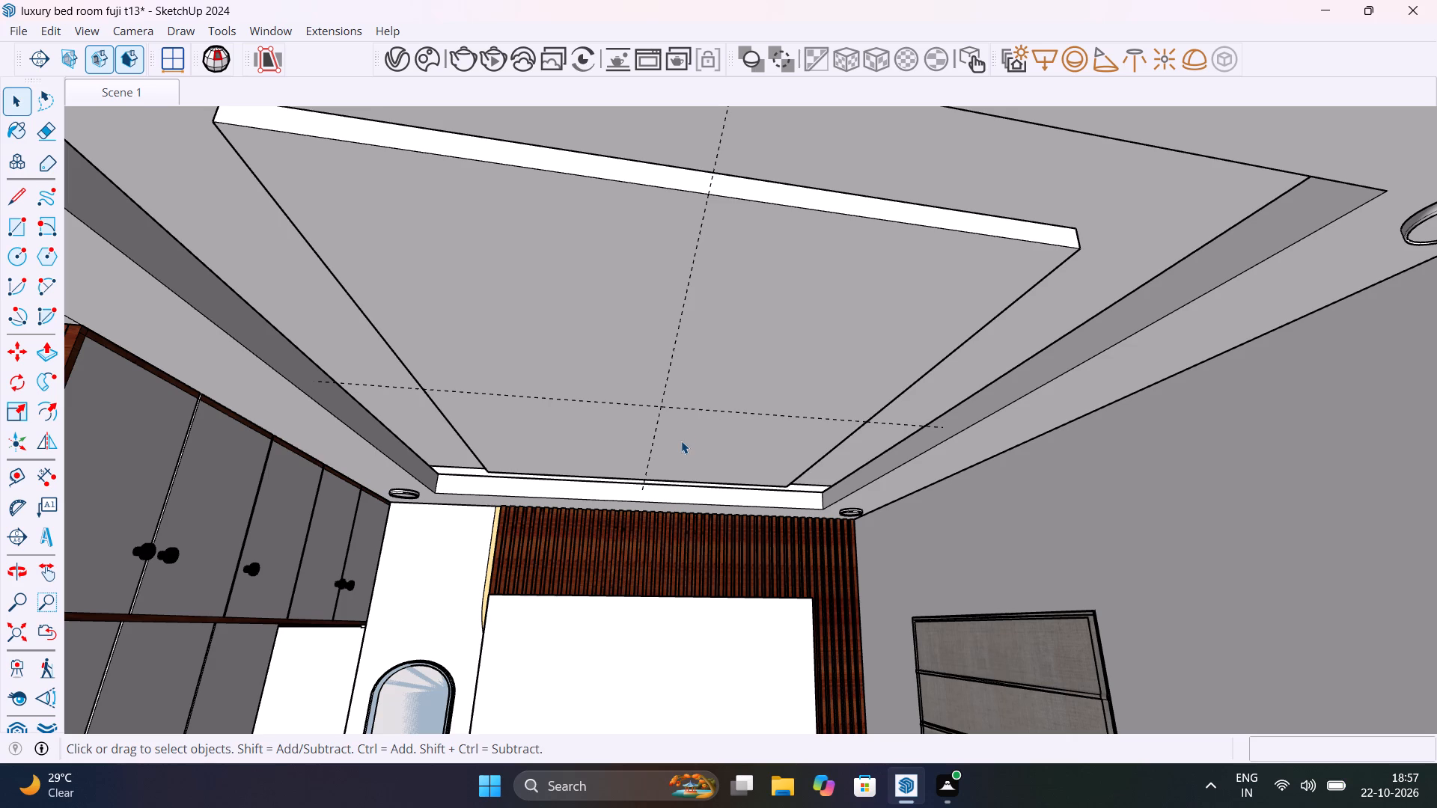
scroll(581, 530, "down", 8)
middle_click_drag(682, 510, 686, 682)
scroll(680, 628, "down", 3)
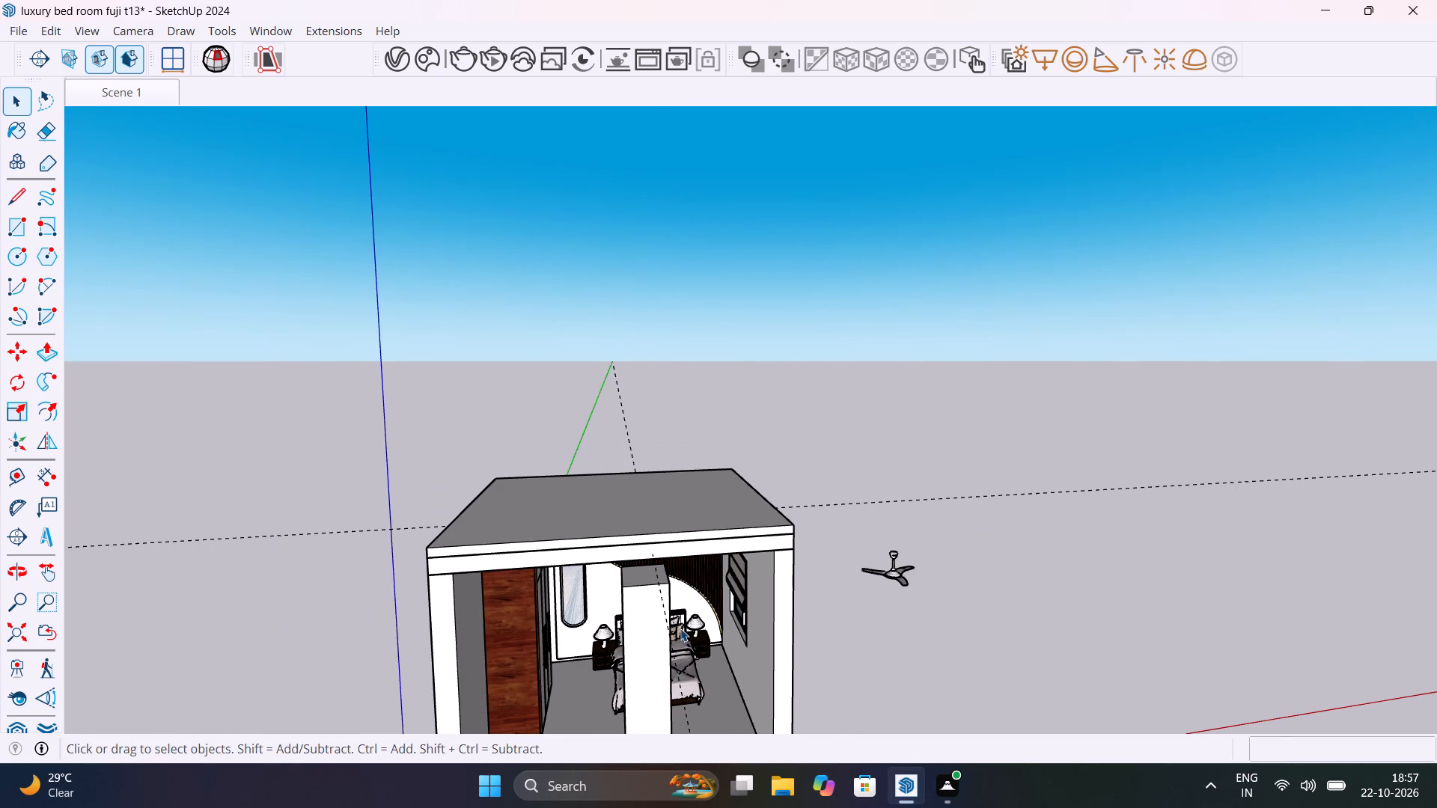
Save the bedroom model.
key("ctrl+s")
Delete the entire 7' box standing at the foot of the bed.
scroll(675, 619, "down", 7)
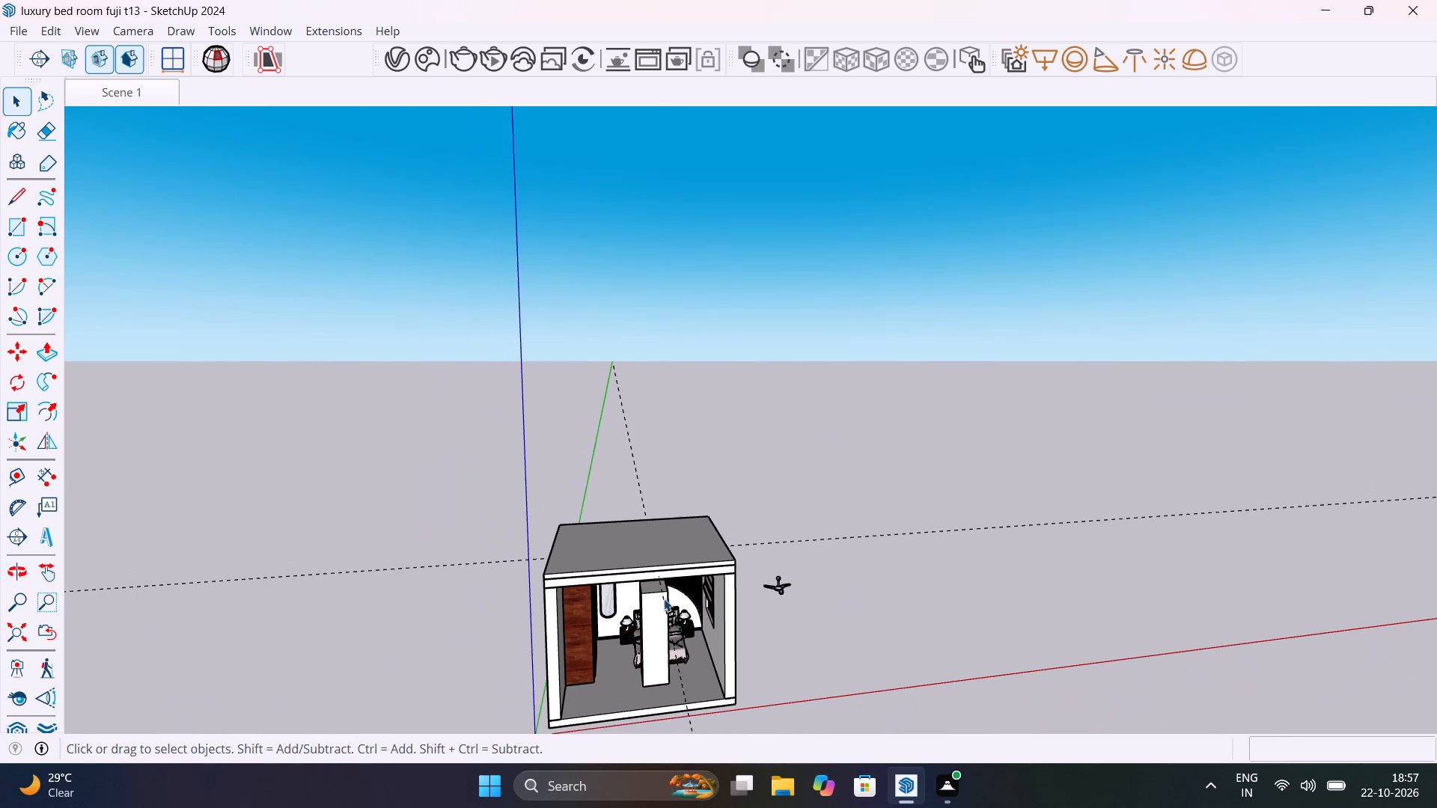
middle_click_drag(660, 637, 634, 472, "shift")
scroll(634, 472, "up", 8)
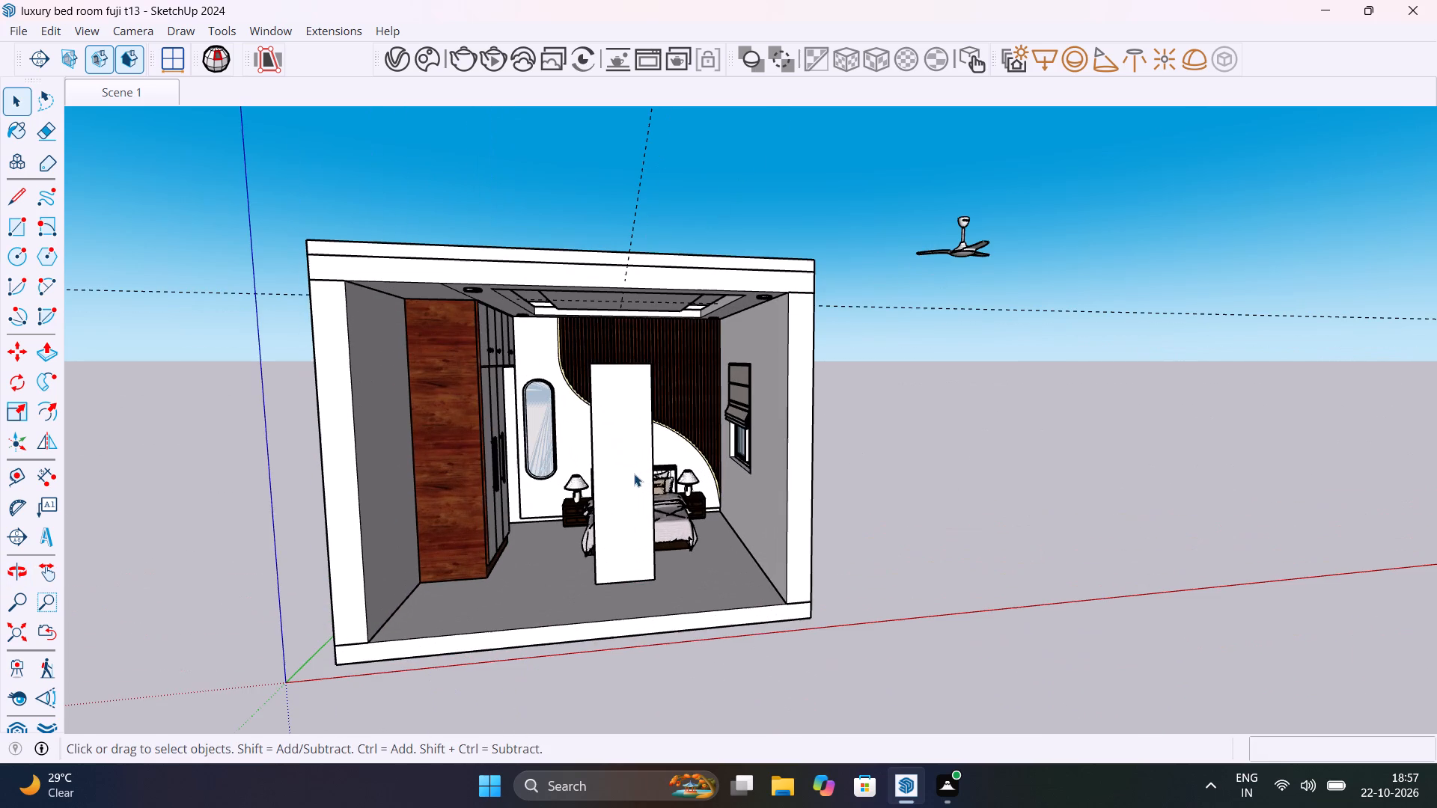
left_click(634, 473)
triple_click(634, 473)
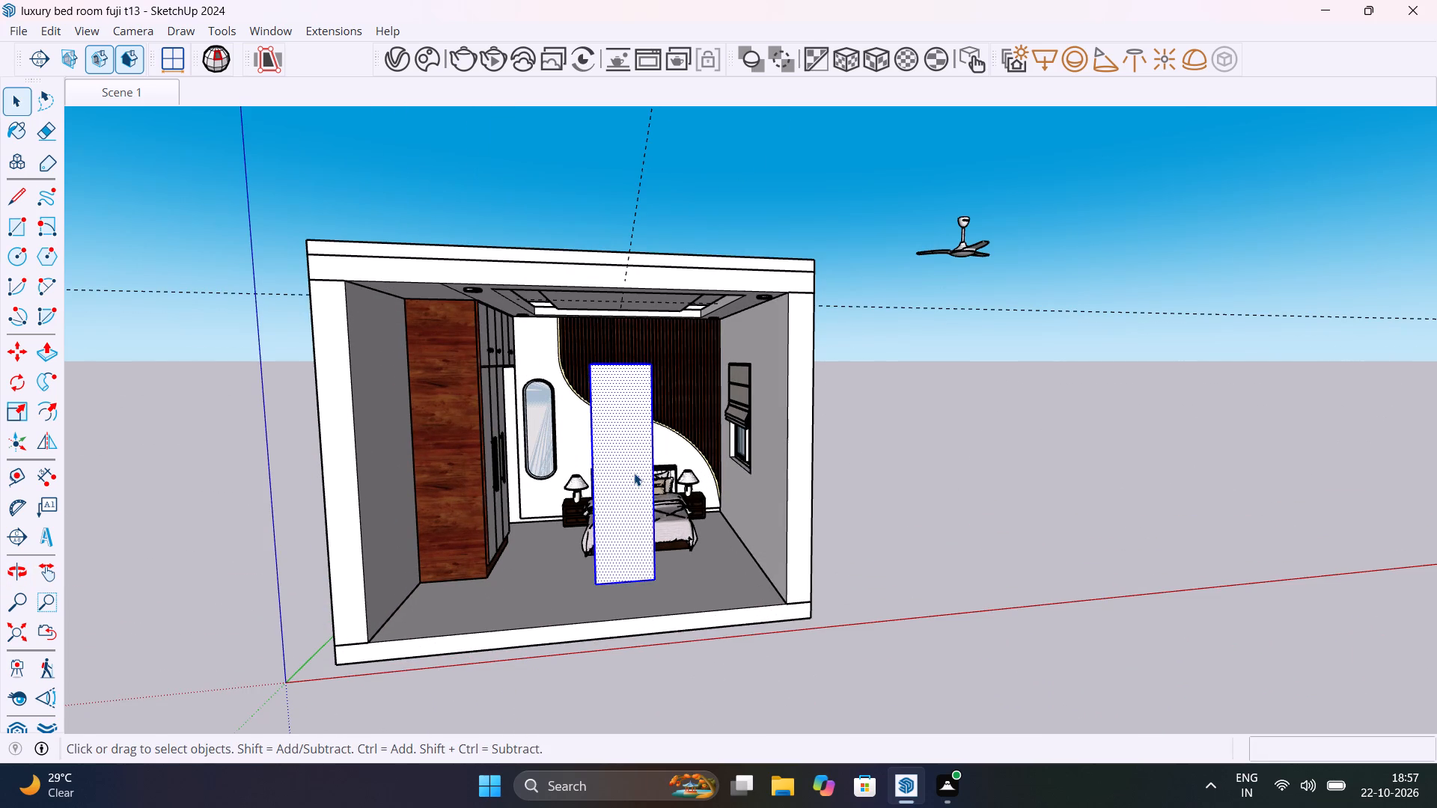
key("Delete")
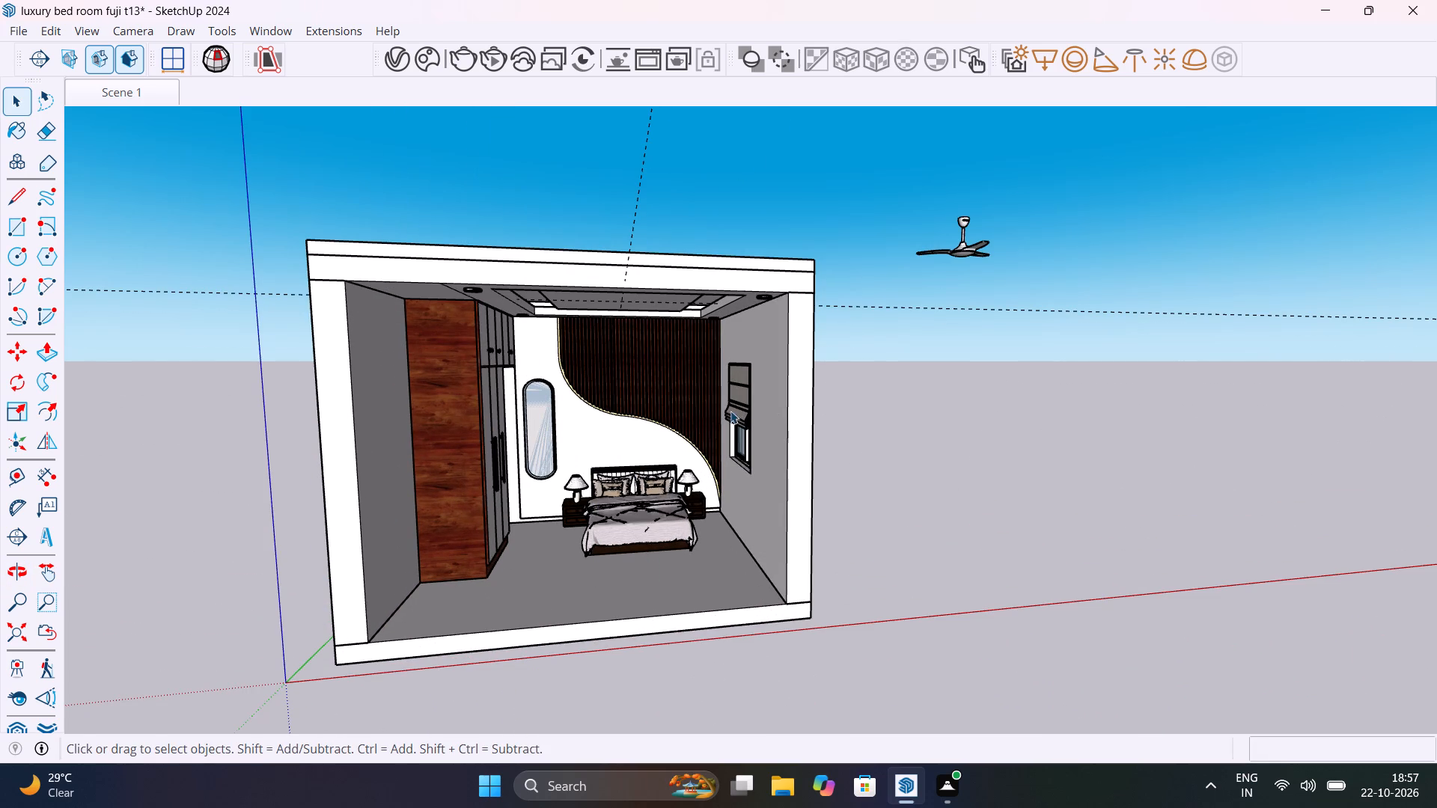
Frame the open front of the room with the ceiling and bed wall in view, and render it with V-Ray.
middle_click_drag(727, 407, 632, 325)
scroll(632, 327, "up", 2)
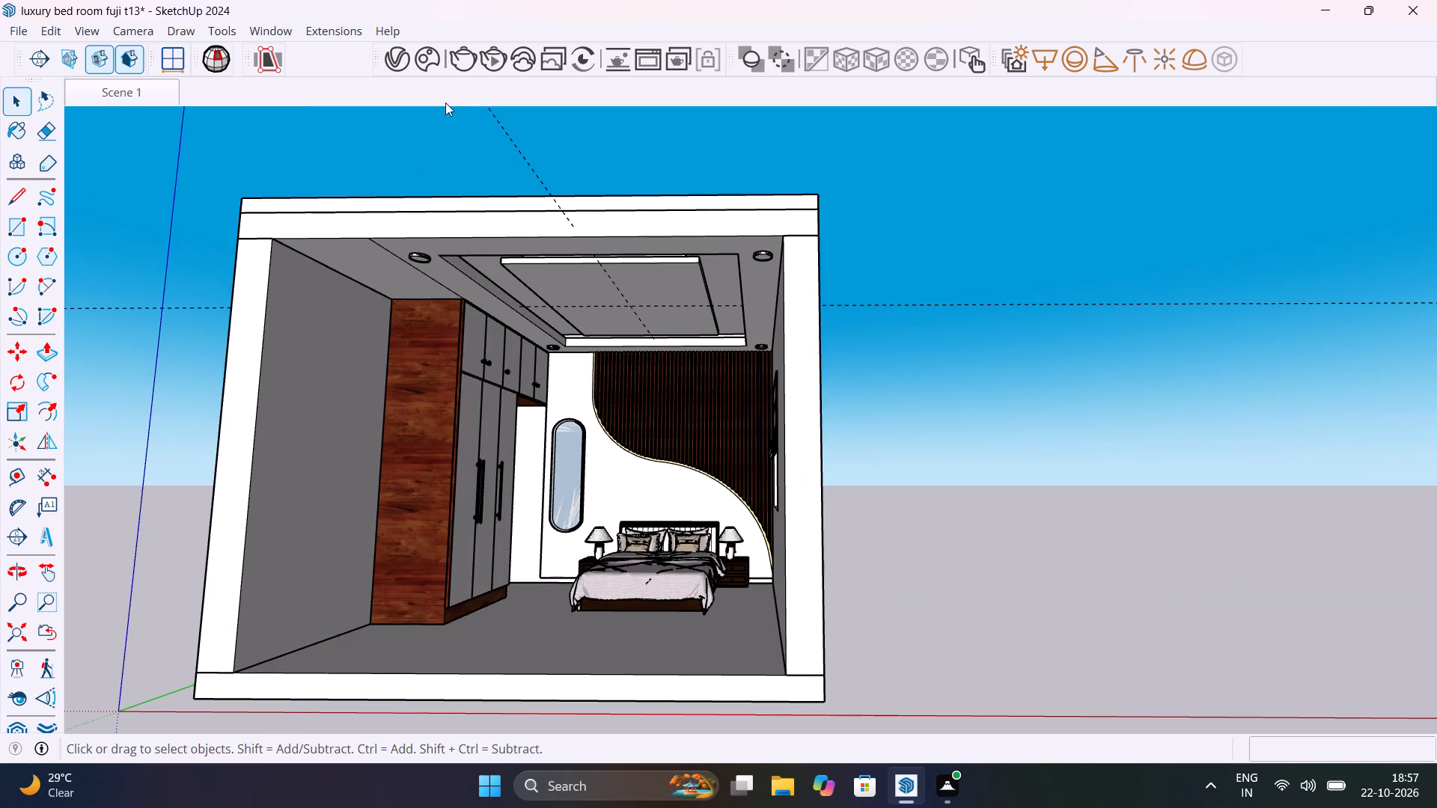
left_click(462, 62)
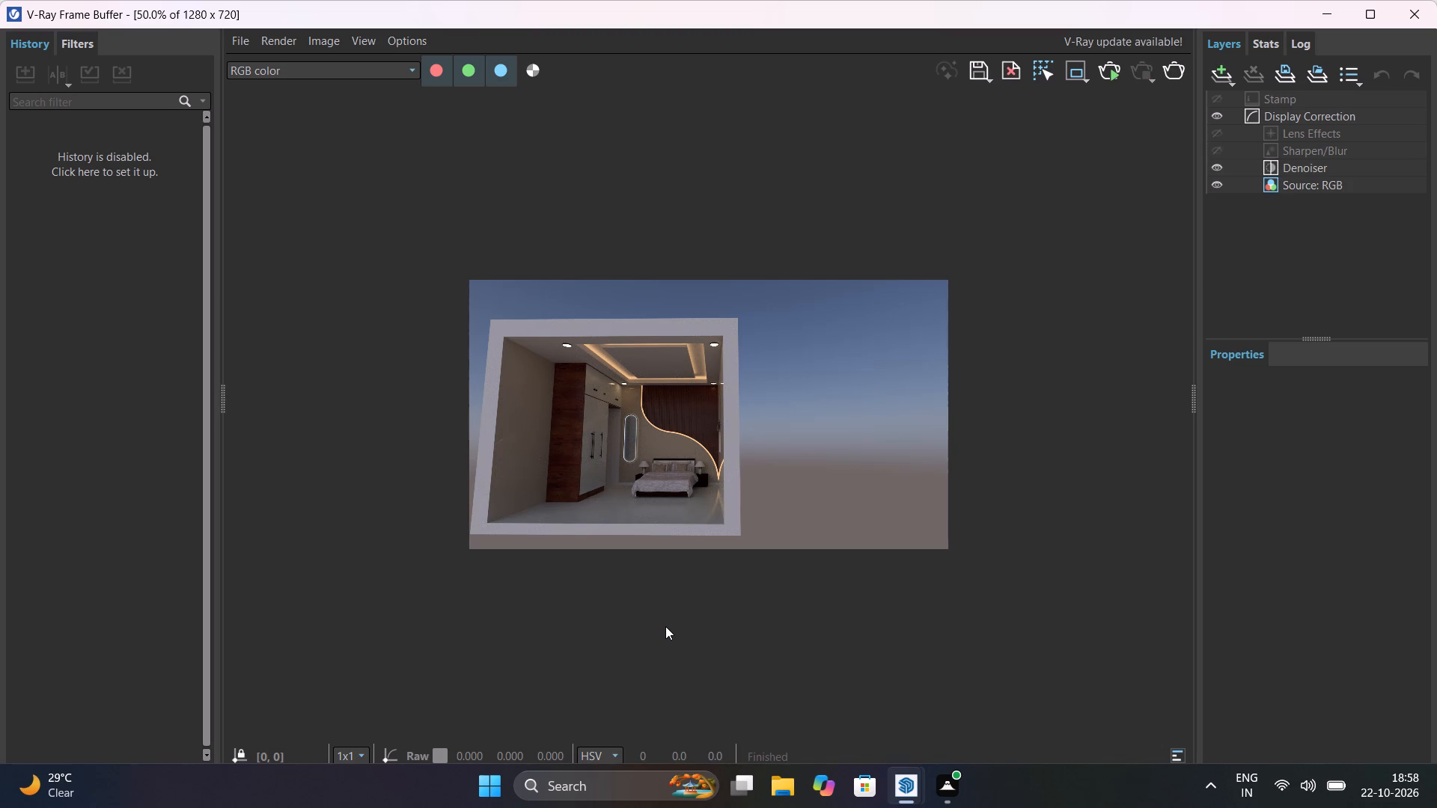
Inspect the finished render up close, checking the cove lighting, corner lights, mirror and curved wall strip.
scroll(668, 624, "down", 4)
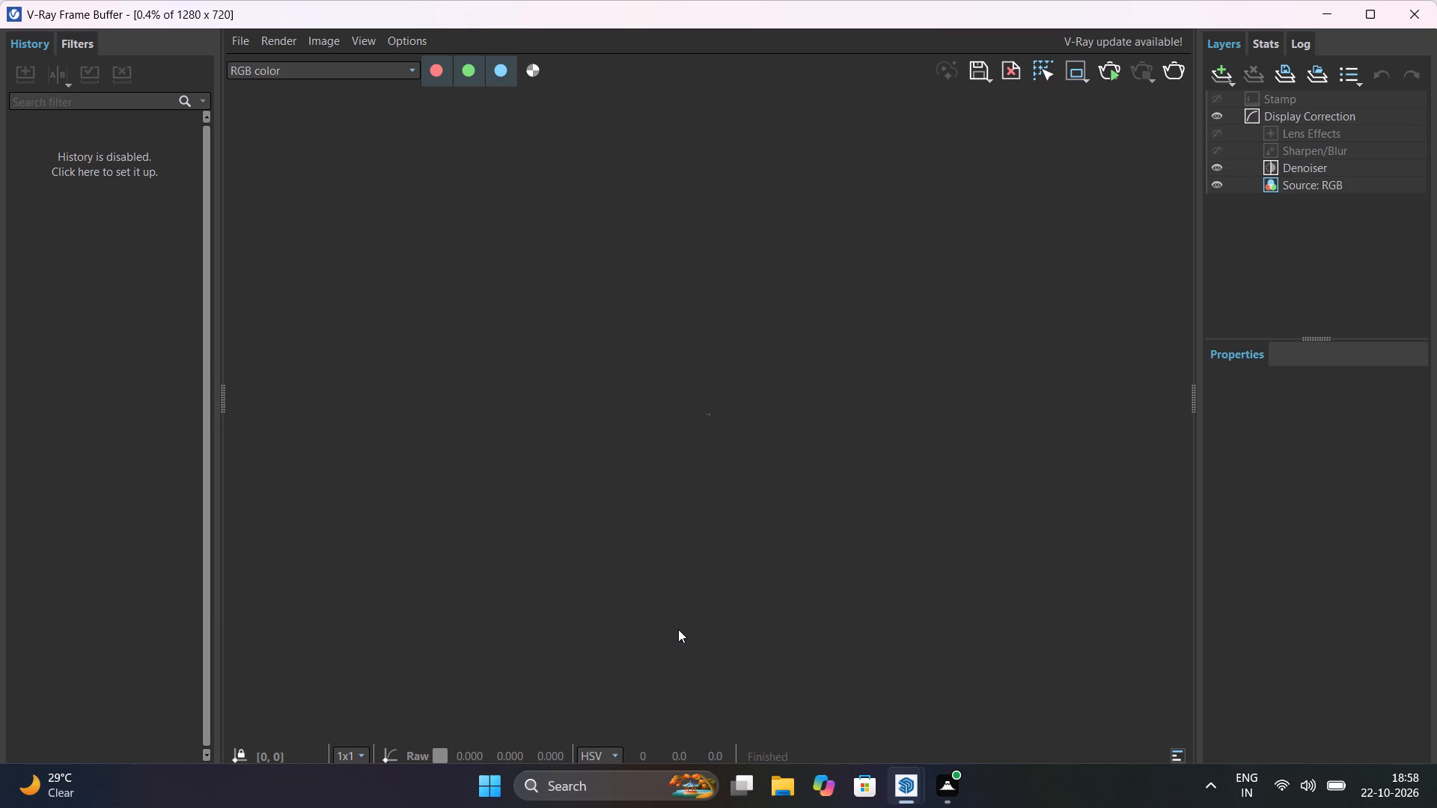
scroll(678, 629, "up", 6, "ctrl")
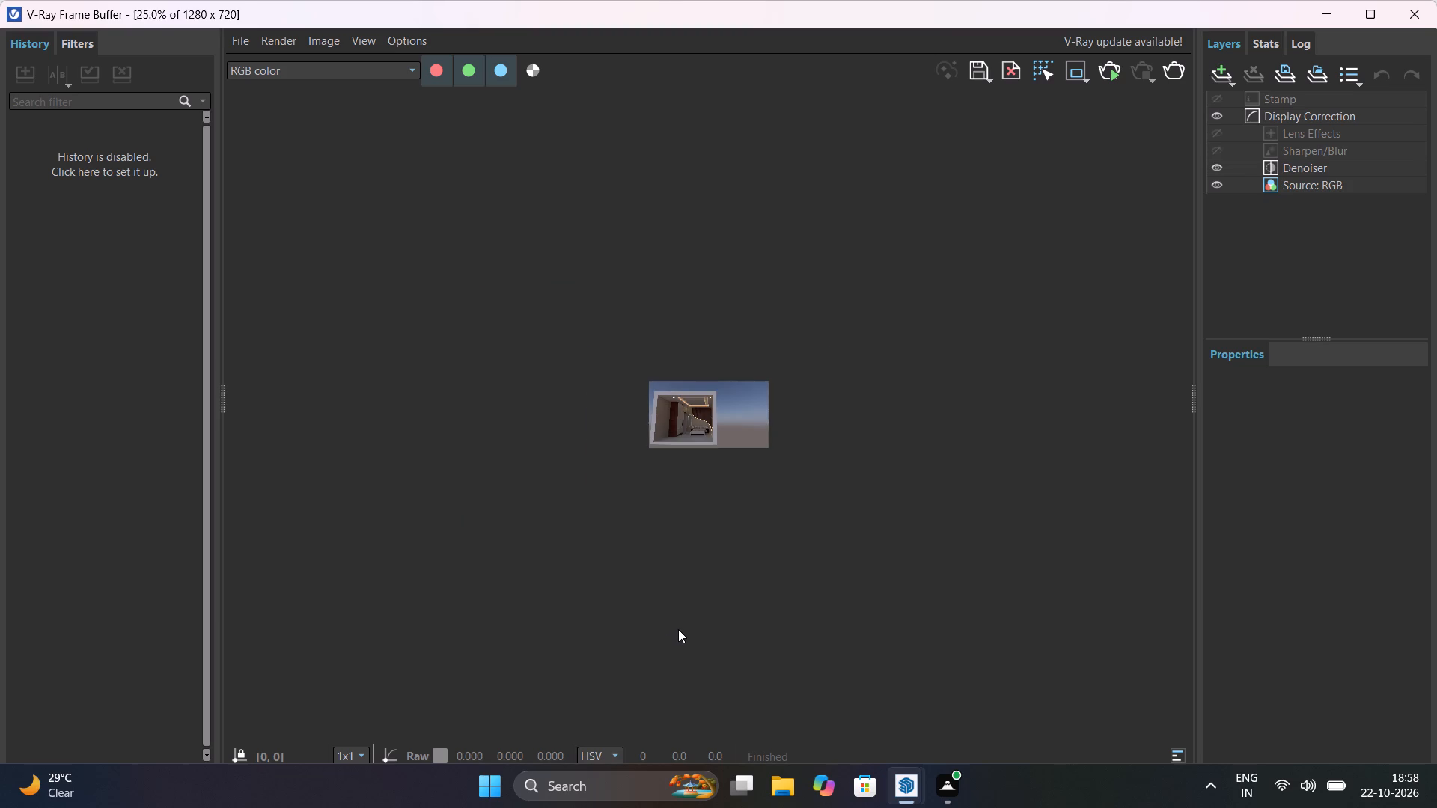
scroll(678, 629, "up", 6, "ctrl")
scroll(678, 629, "down", 3, "ctrl")
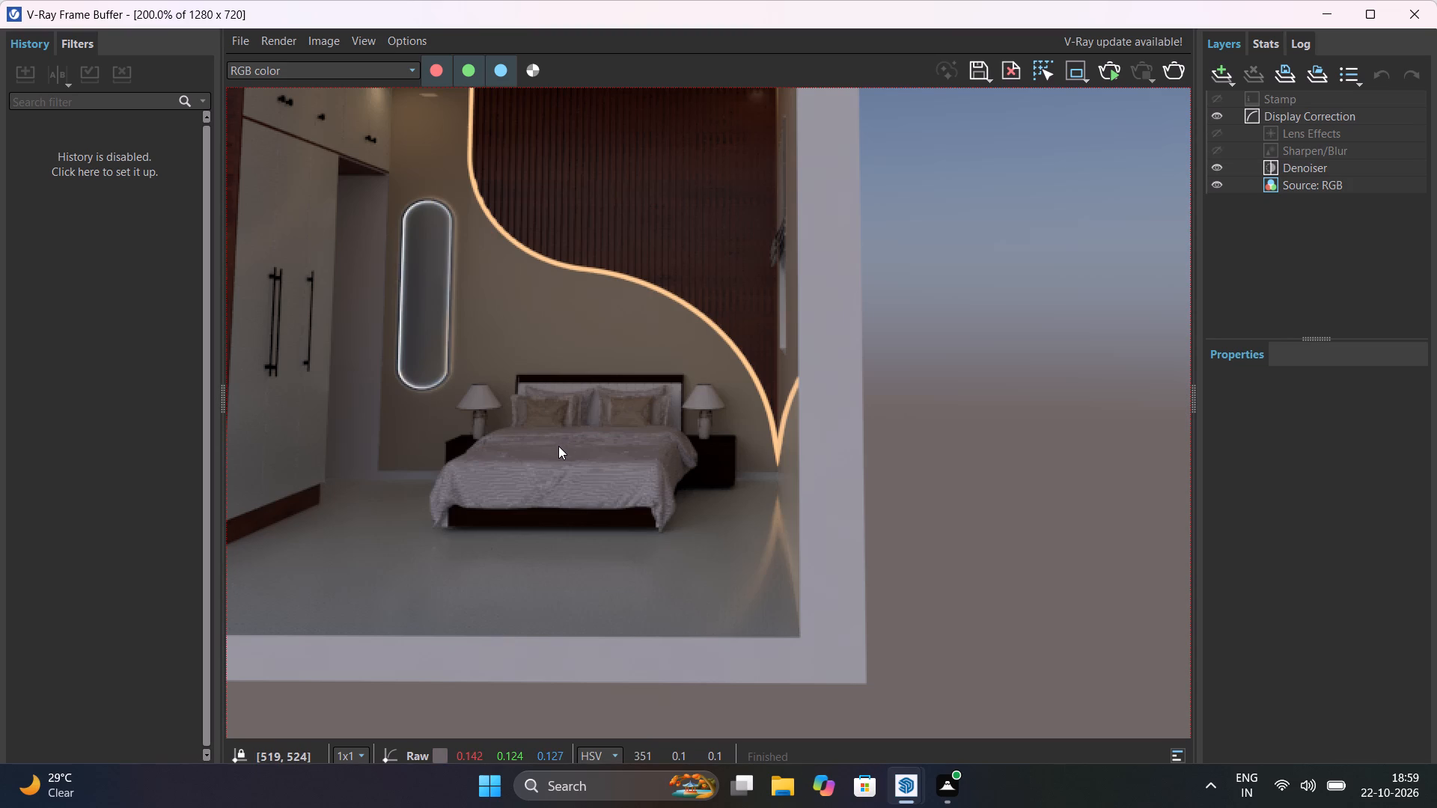
scroll(558, 446, "down", 5, "ctrl")
scroll(558, 446, "up", 3, "ctrl")
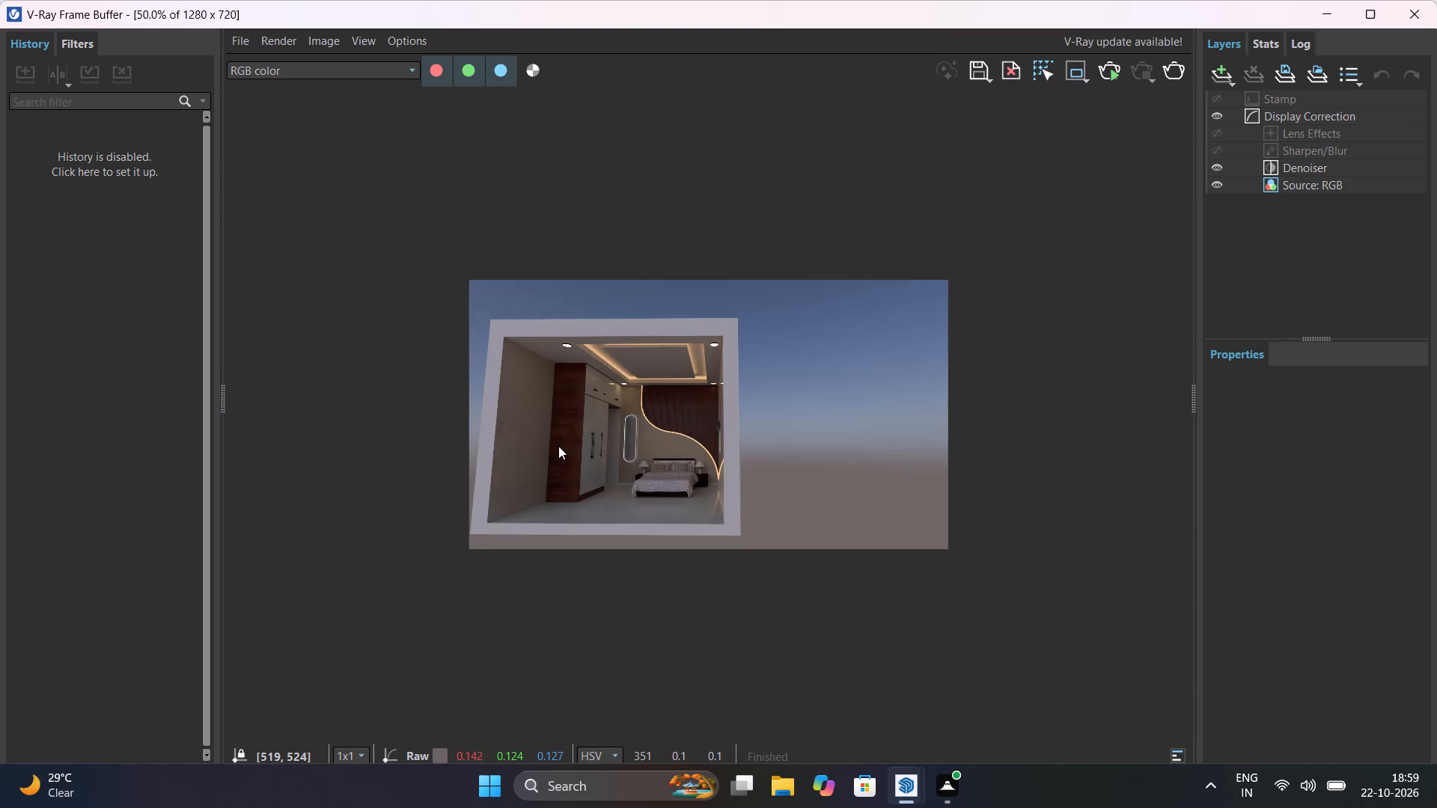
scroll(558, 446, "up", 1, "ctrl")
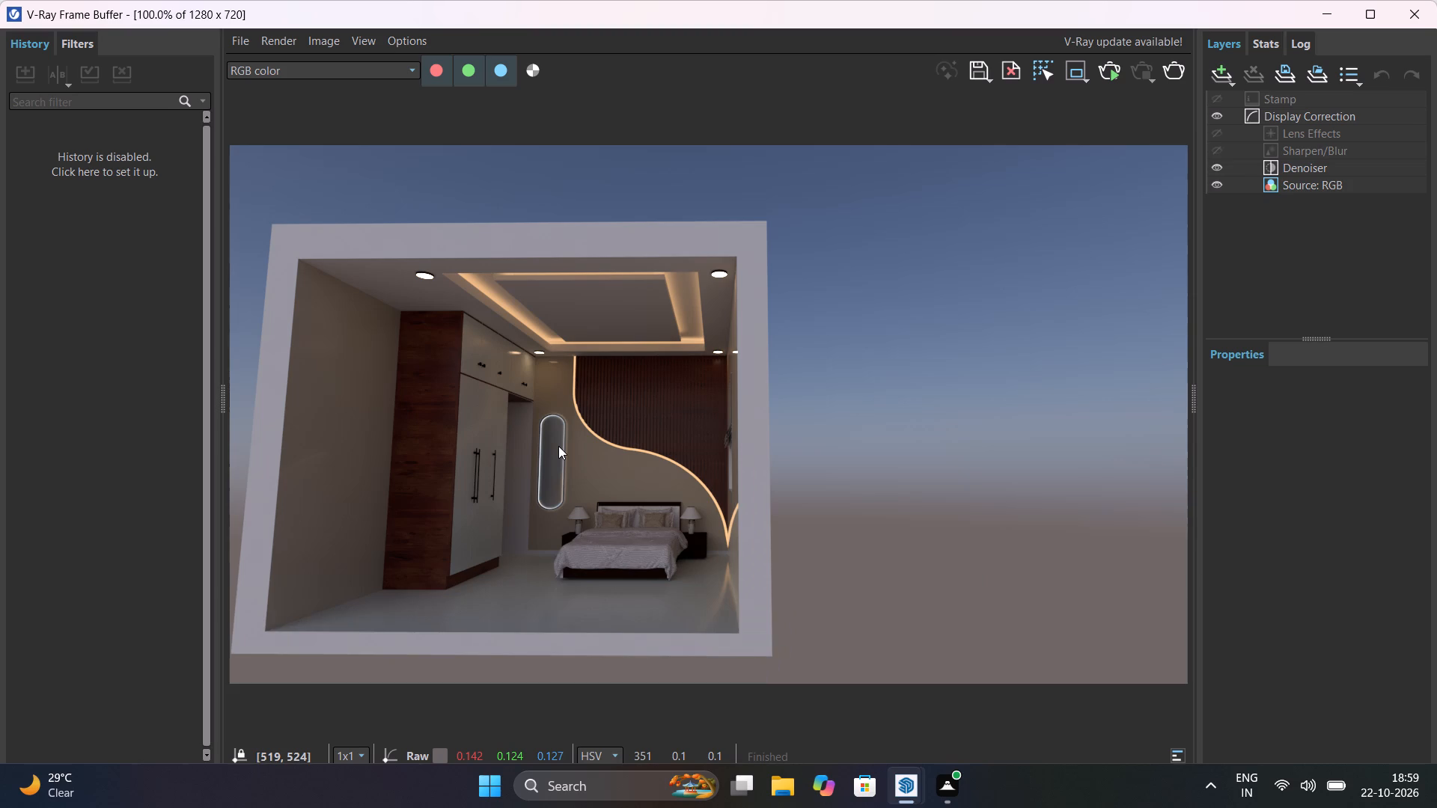
scroll(558, 446, "up", 1, "ctrl")
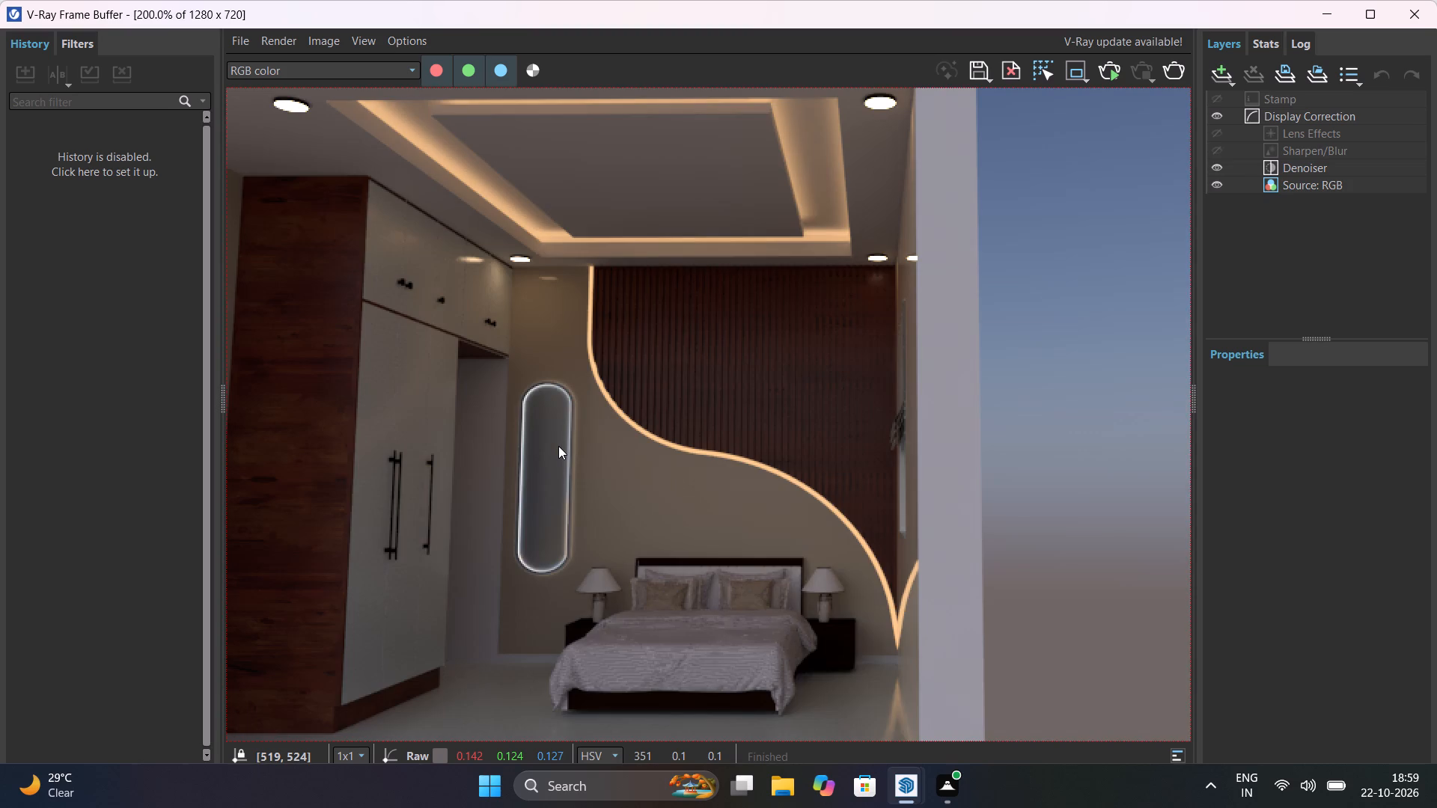
scroll(558, 446, "up", 2, "ctrl")
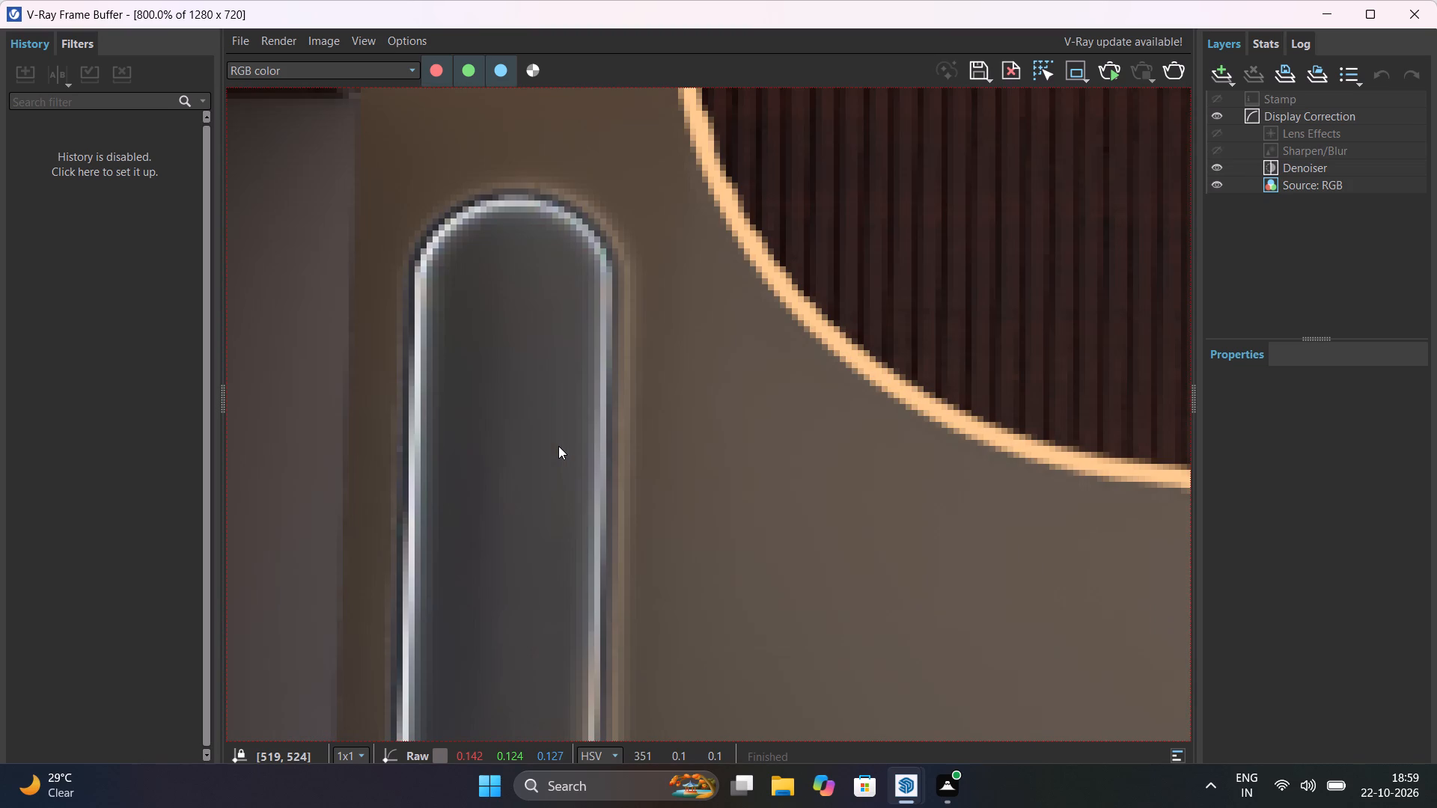
scroll(558, 446, "down", 3, "ctrl")
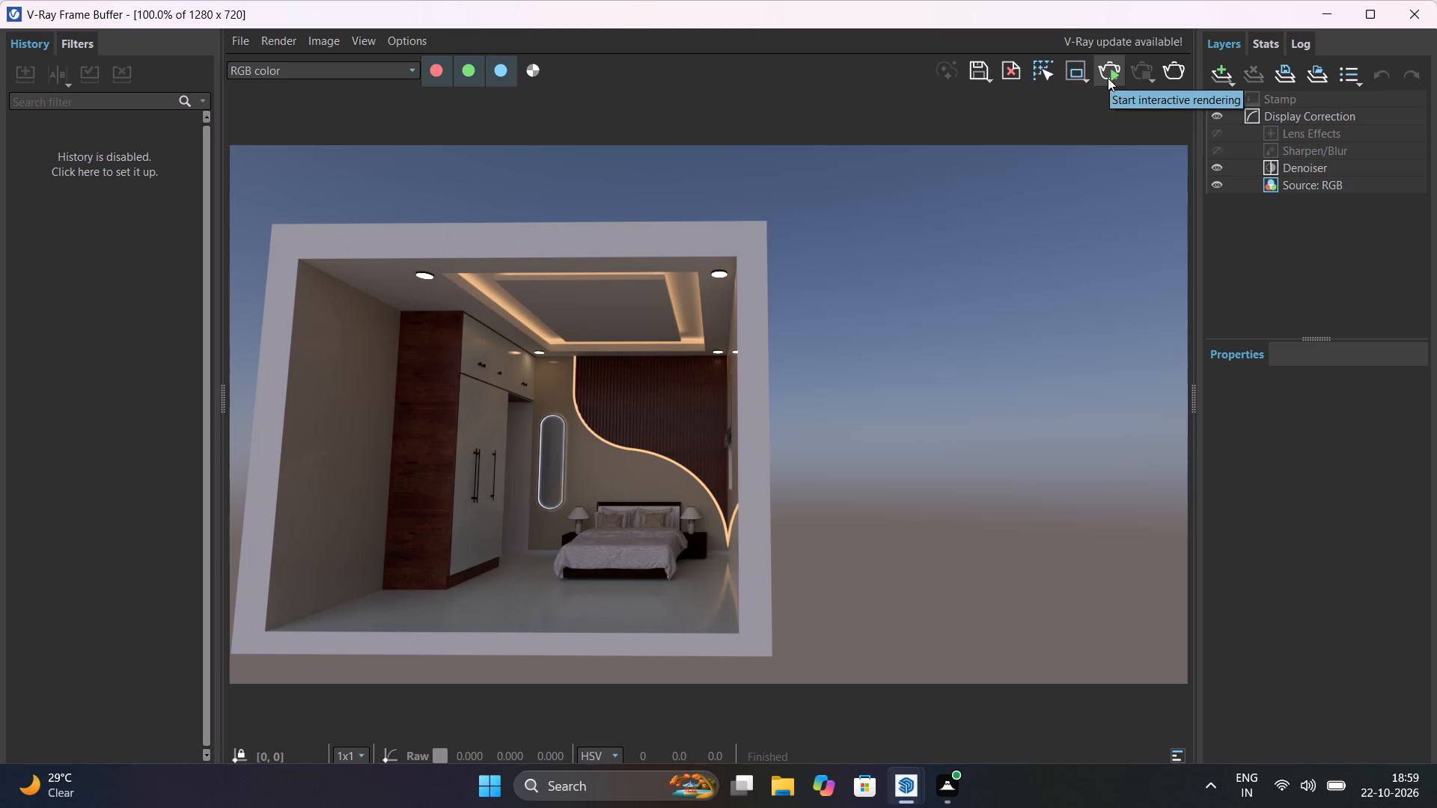
Start an interactive V-Ray render of the same room view and close the frame buffer.
key("ctrl+s")
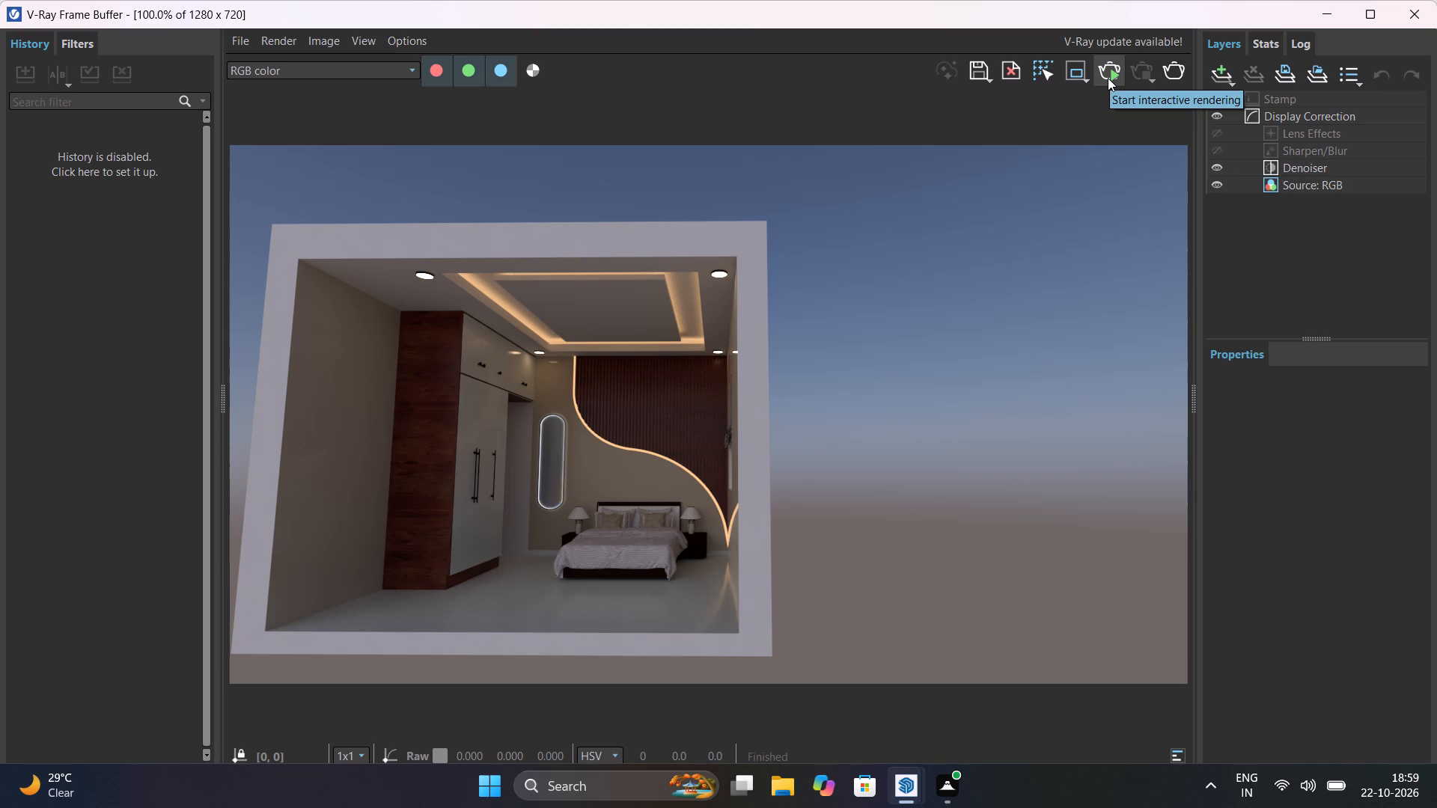
left_click(1114, 70)
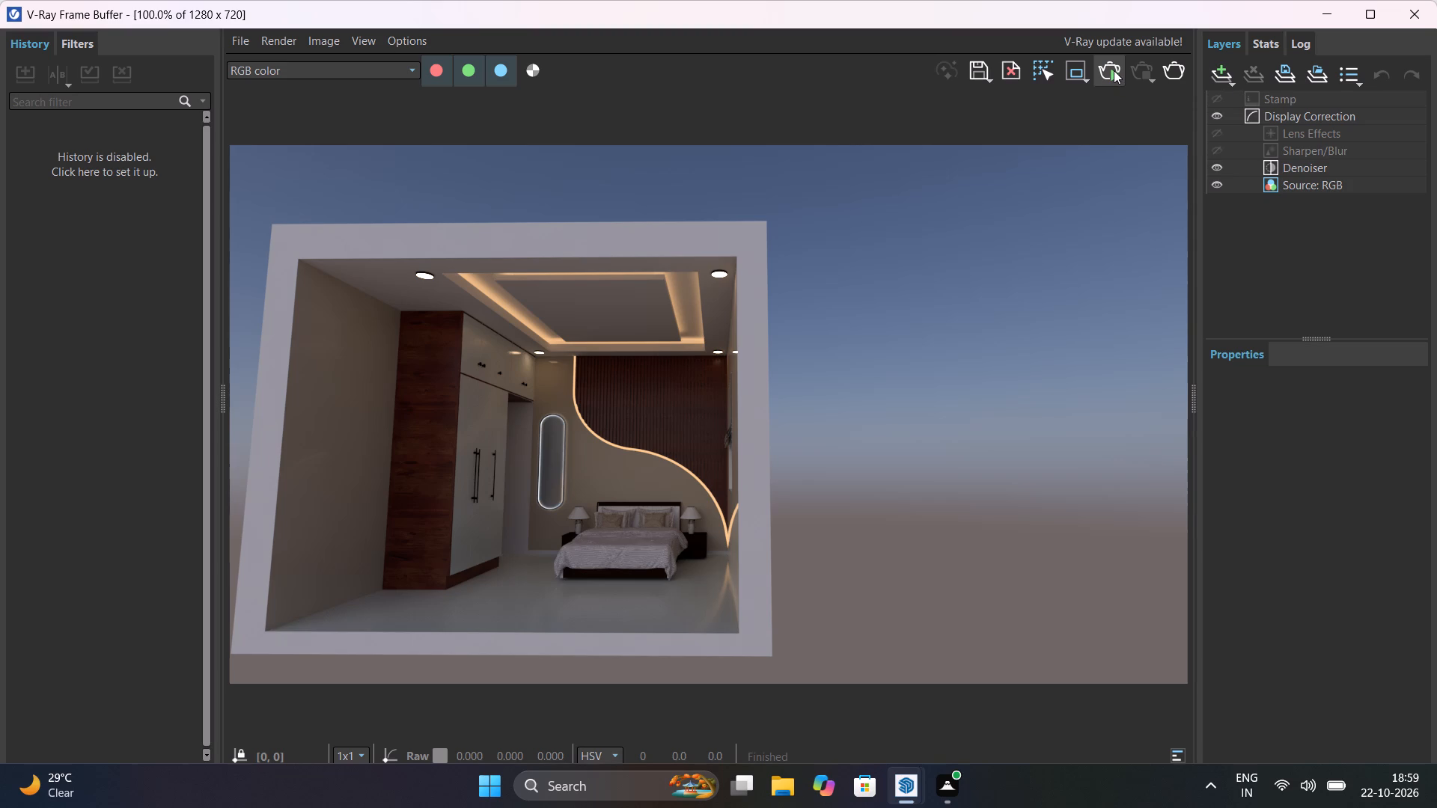
left_click(1114, 70)
left_click(1114, 70)
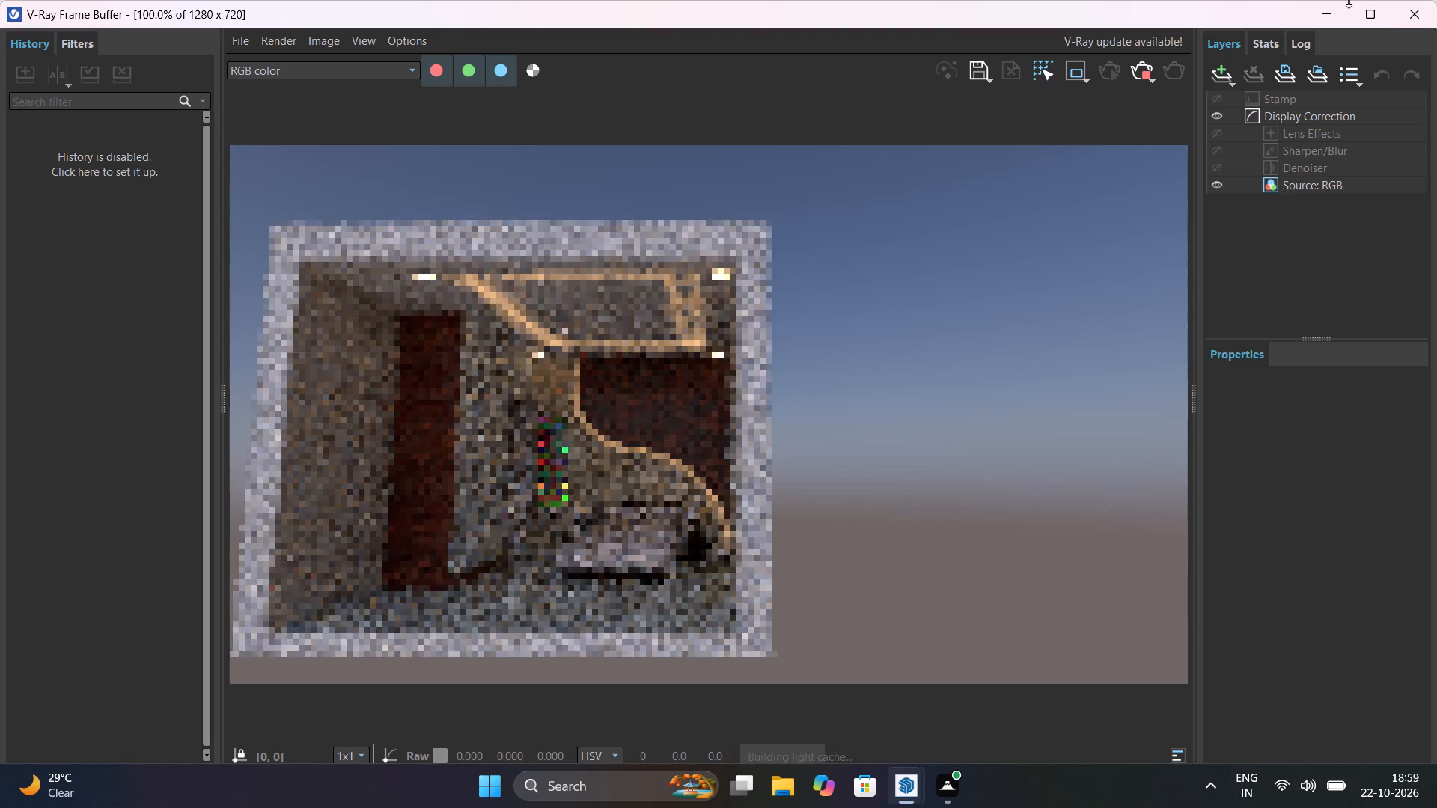
left_click(1423, 14)
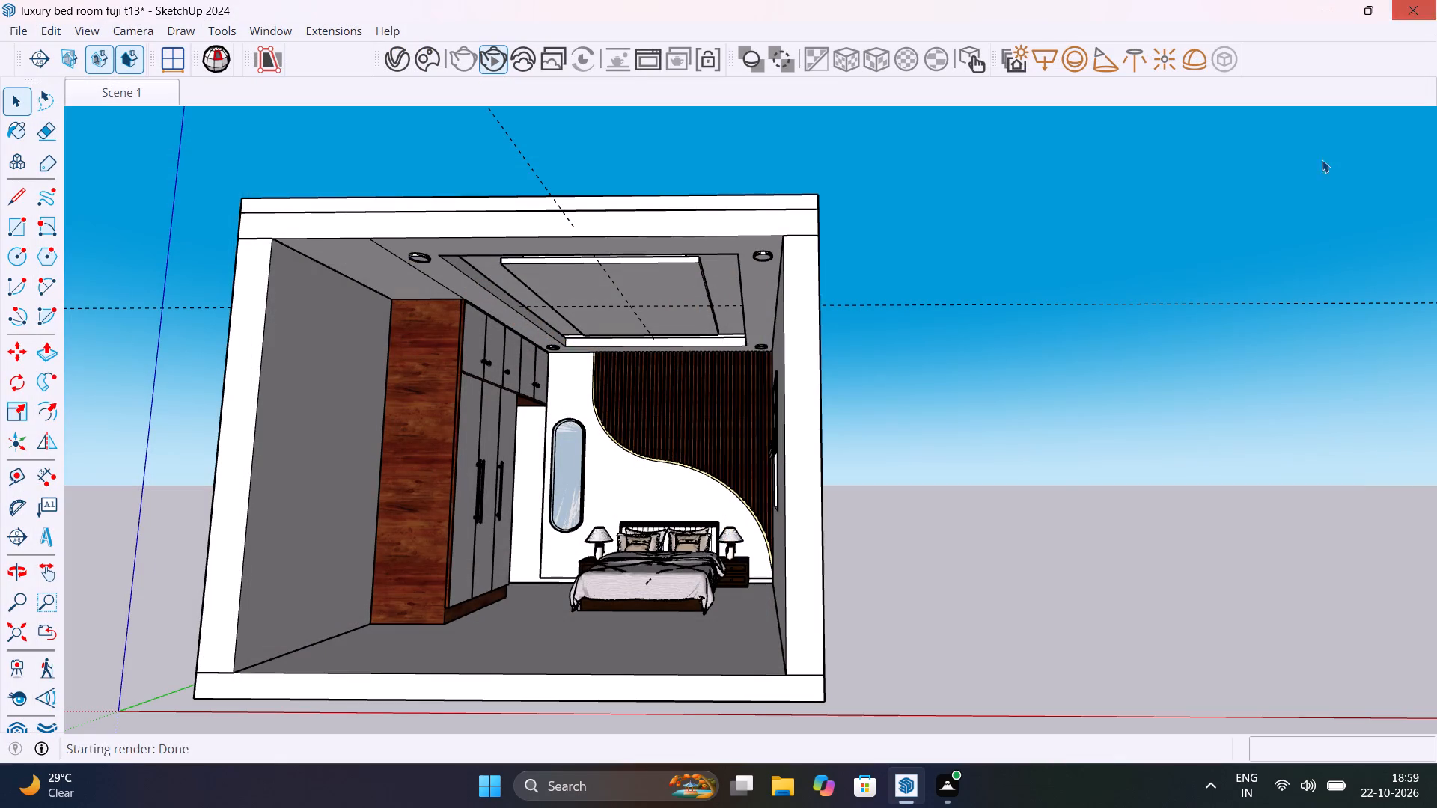
Save the bedroom model.
key("ctrl+s")
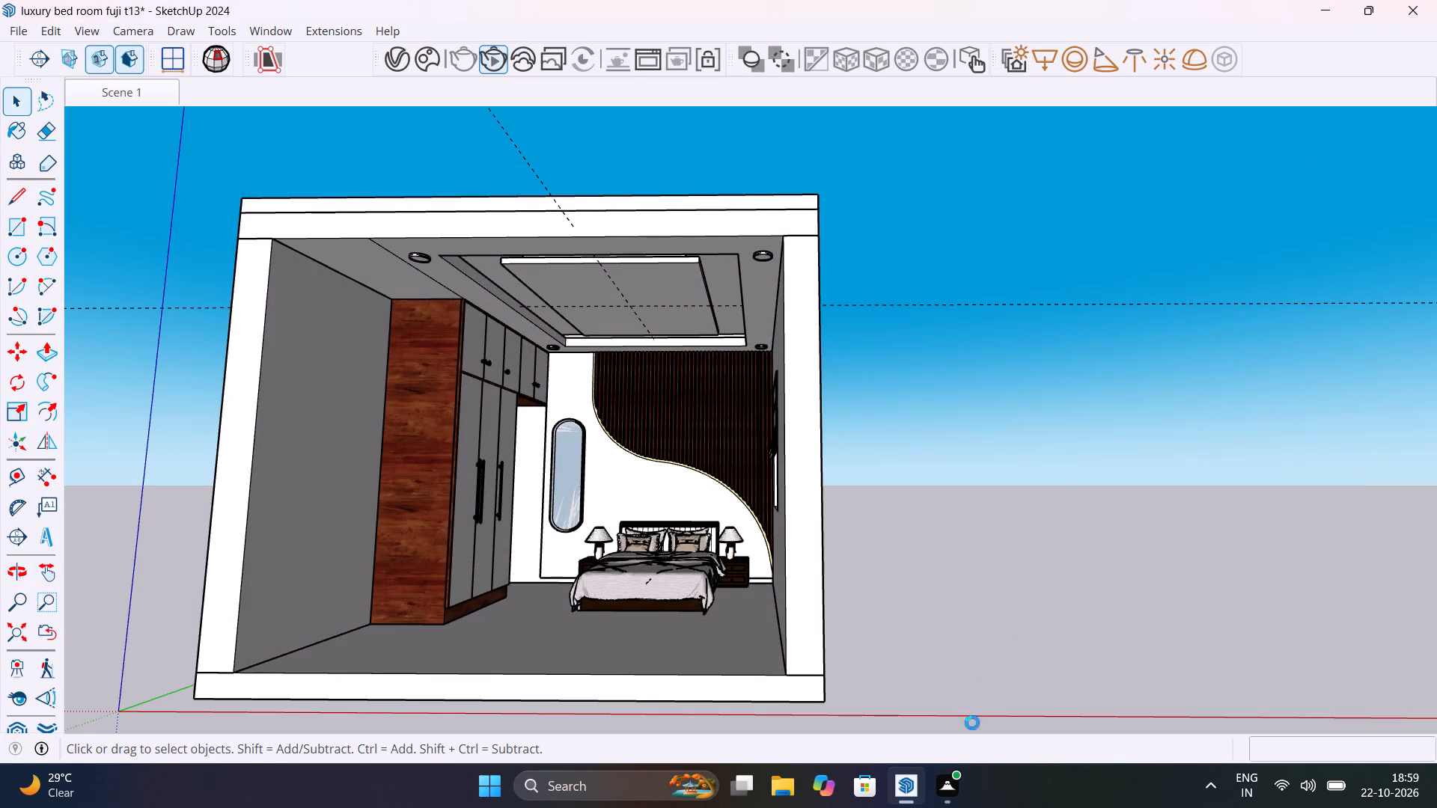
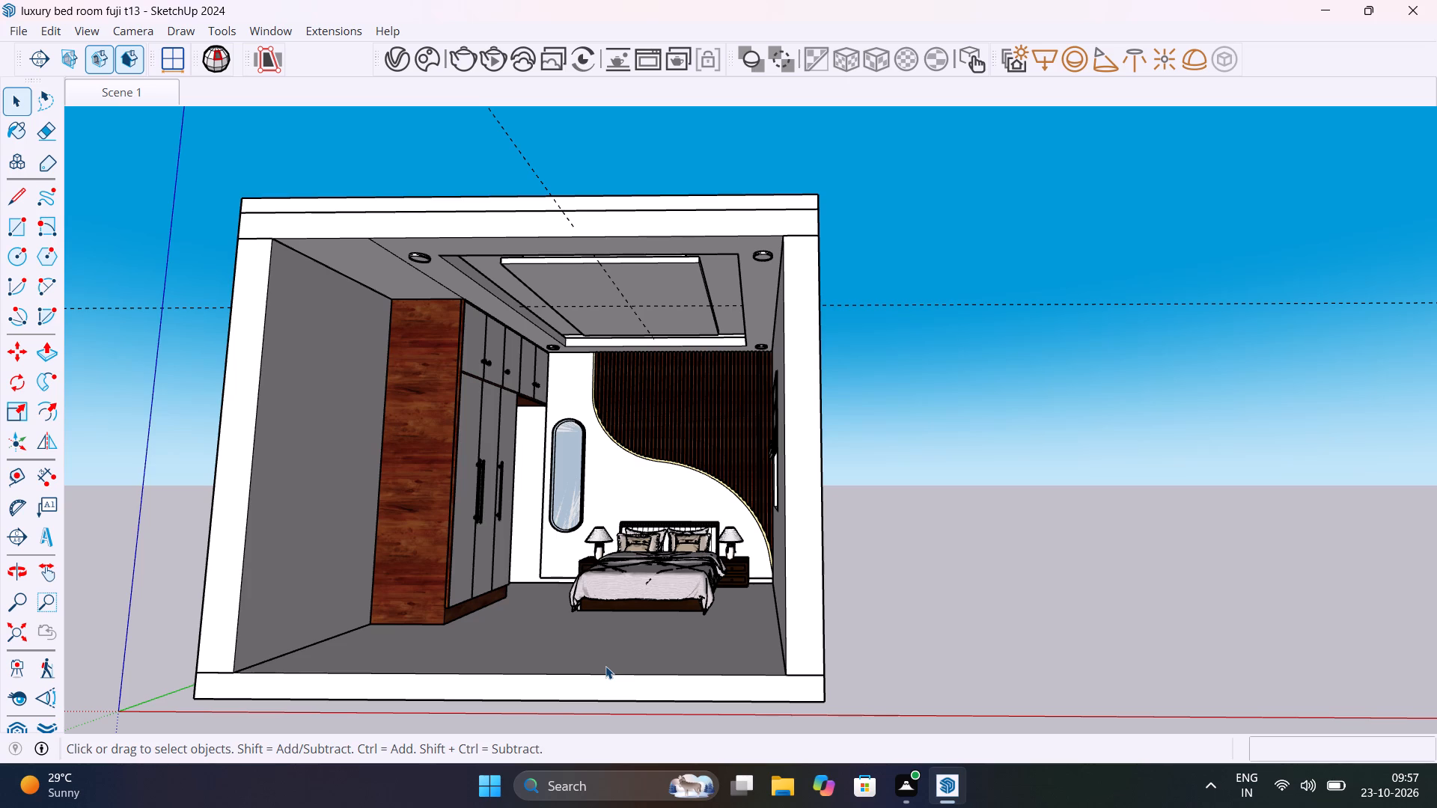
Restore the saved Scene 1 view of the bed wall and wardrobe, and render it with V-Ray.
middle_click_drag(692, 607, 792, 675)
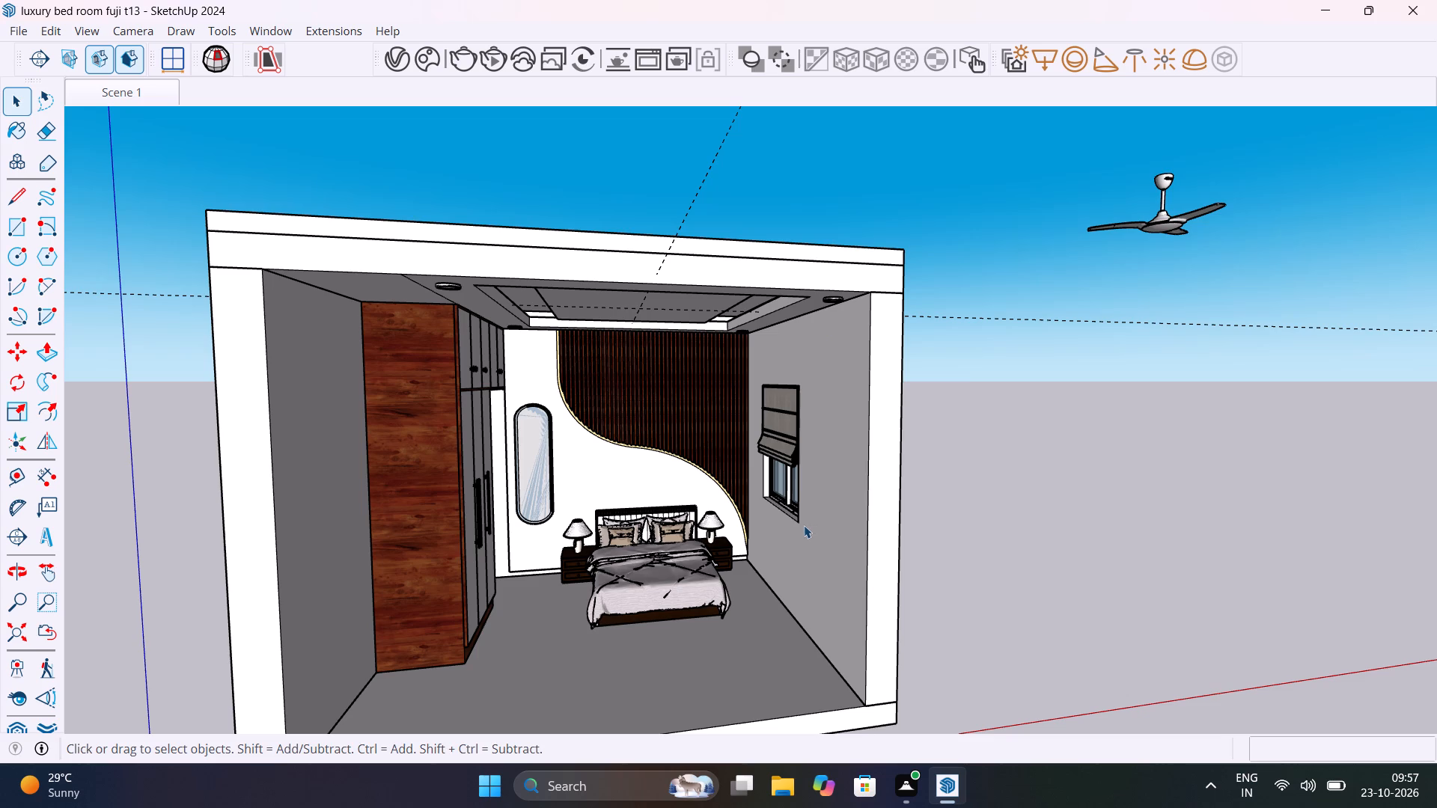
middle_click_drag(802, 524, 877, 503, "shift")
scroll(880, 505, "up", 1)
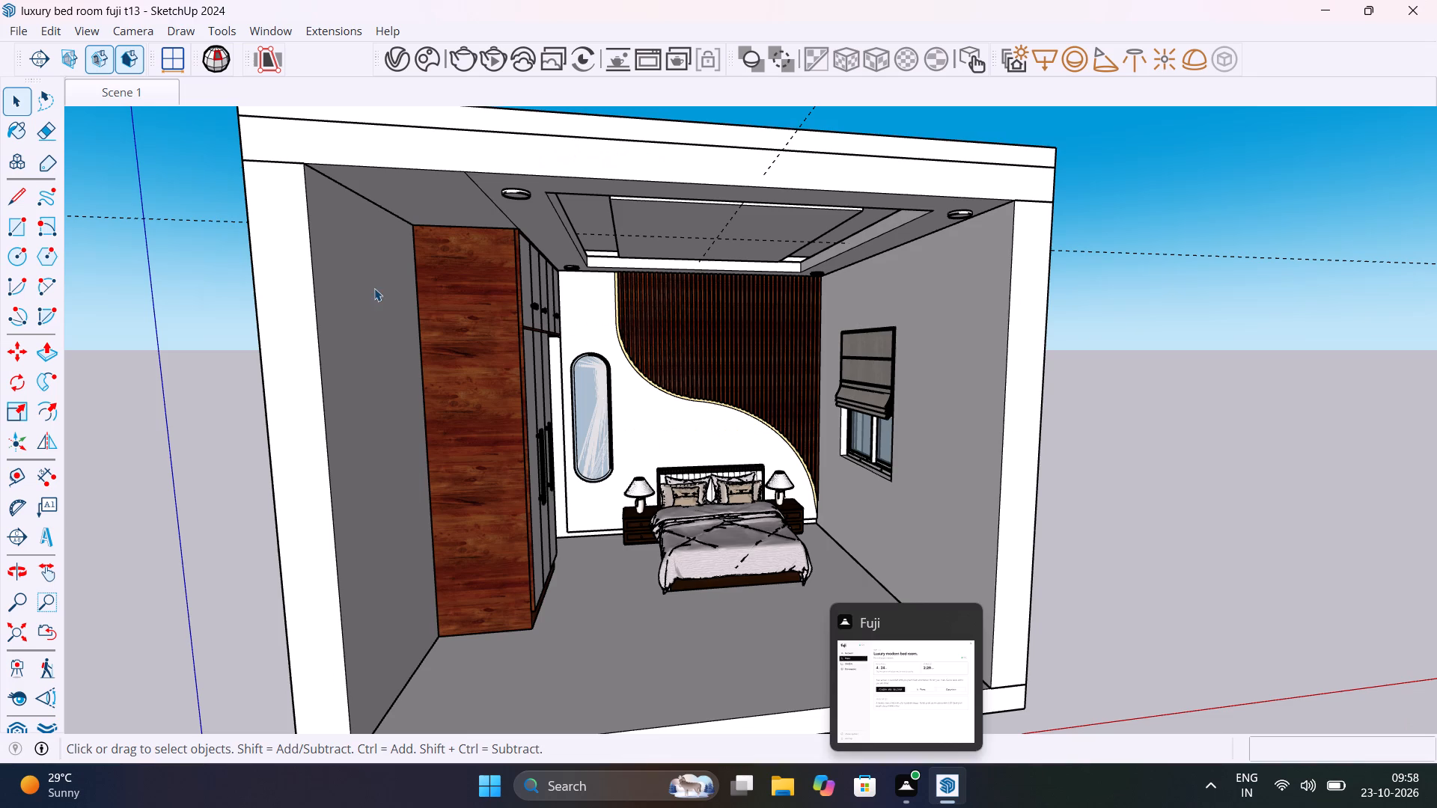
middle_click_drag(766, 569, 799, 607)
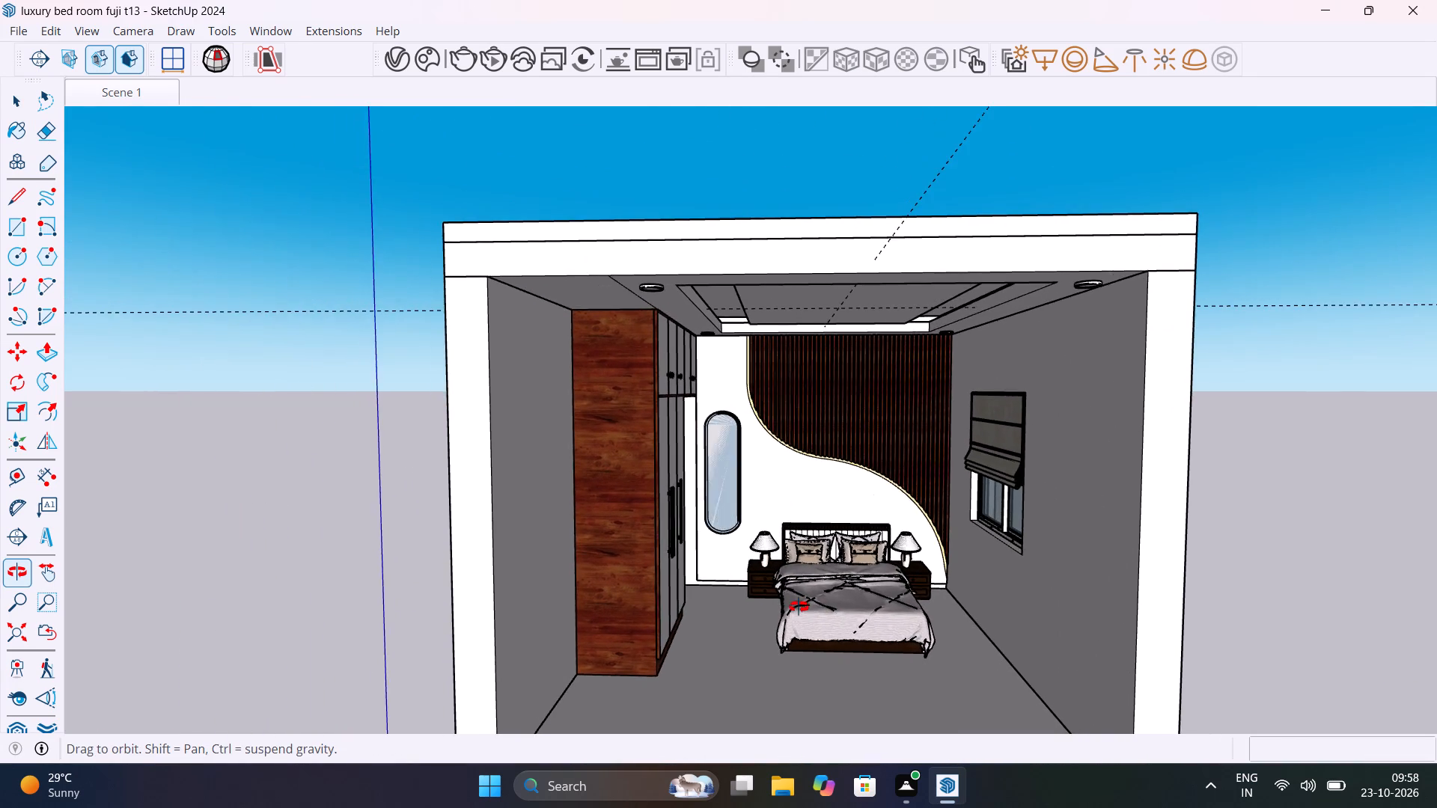
middle_click_drag(799, 607, 796, 572)
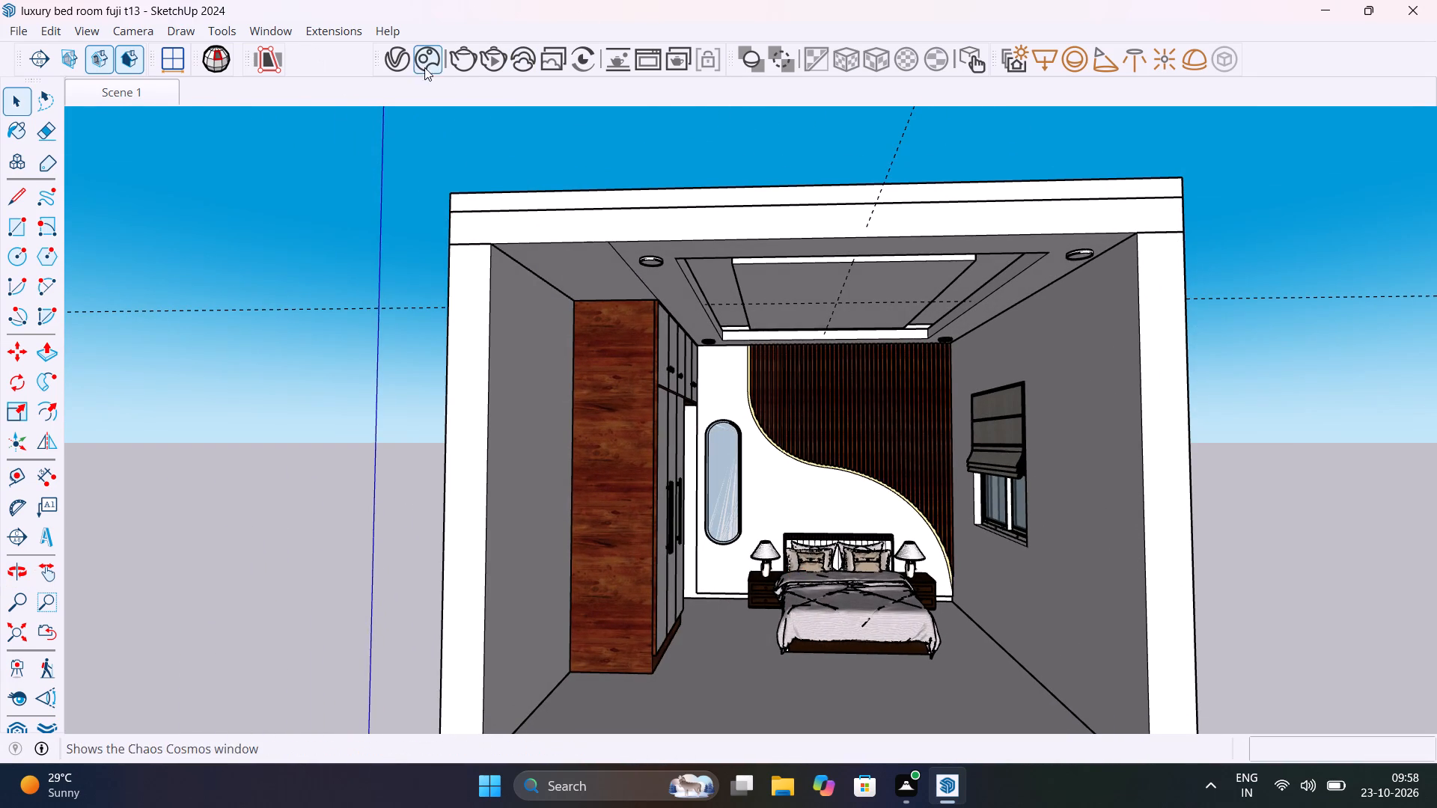
left_click(142, 94)
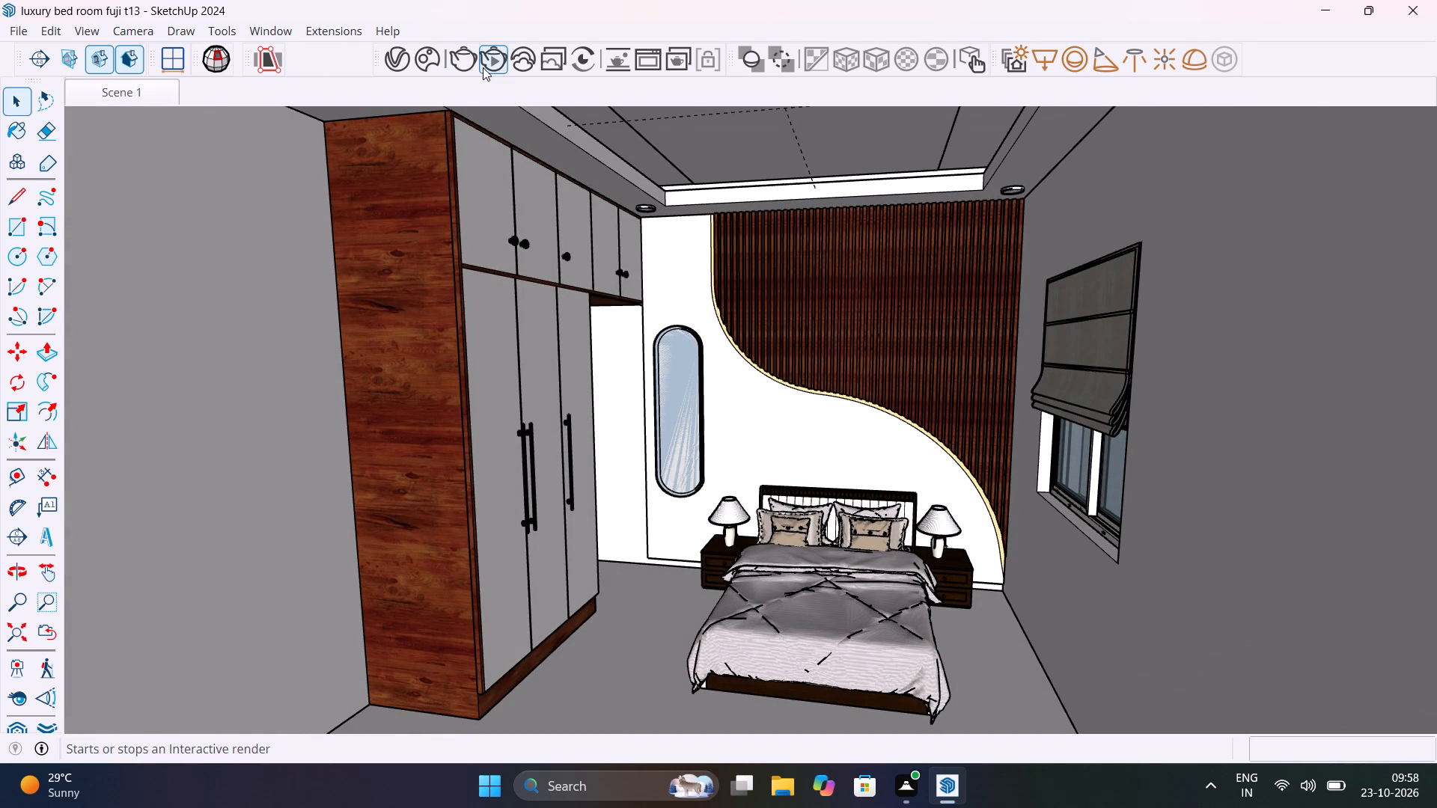
left_click(451, 64)
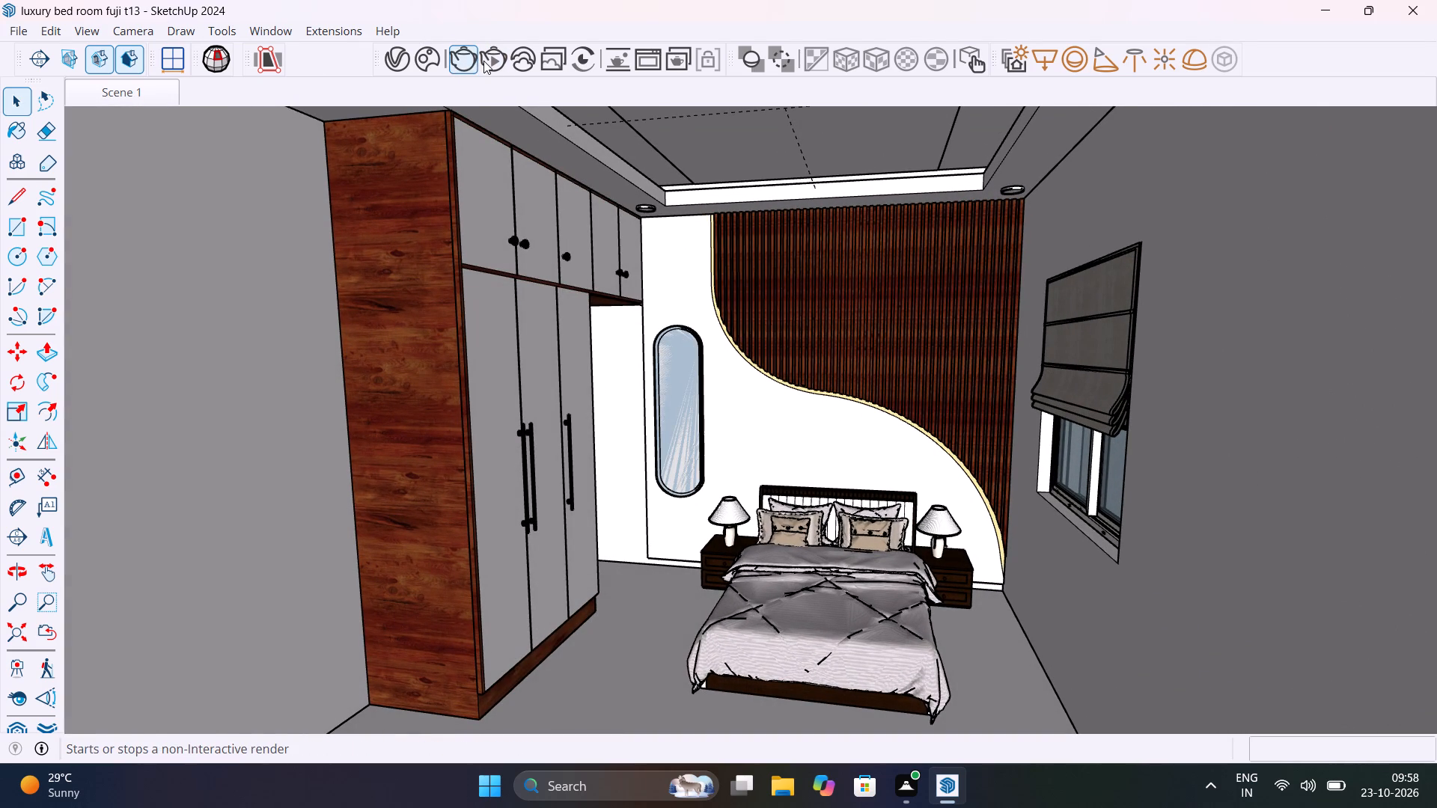
left_click(457, 59)
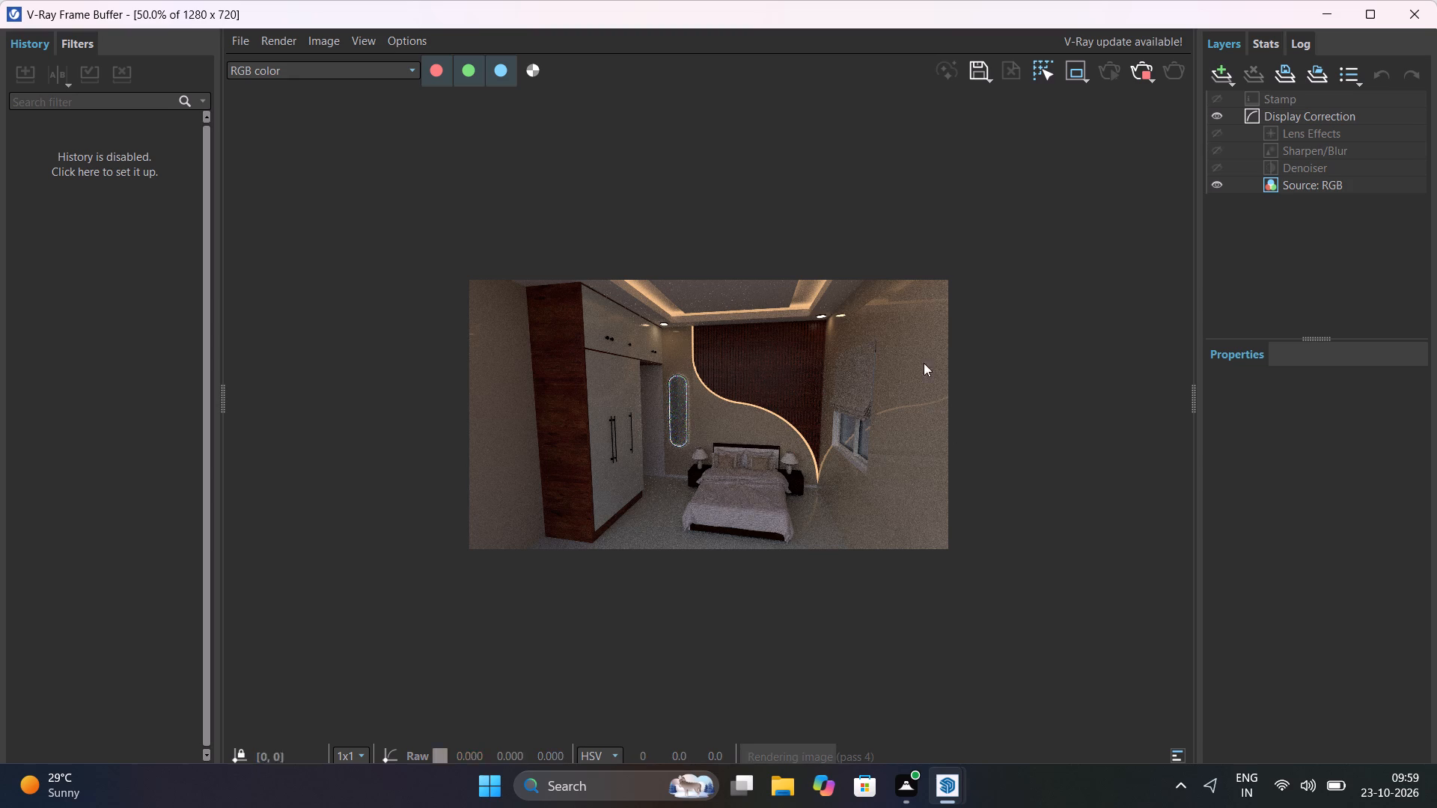
Examine the render in progress, checking the overall room lighting and the detail of the bed, bedding and side tables.
scroll(802, 481, "up", 1)
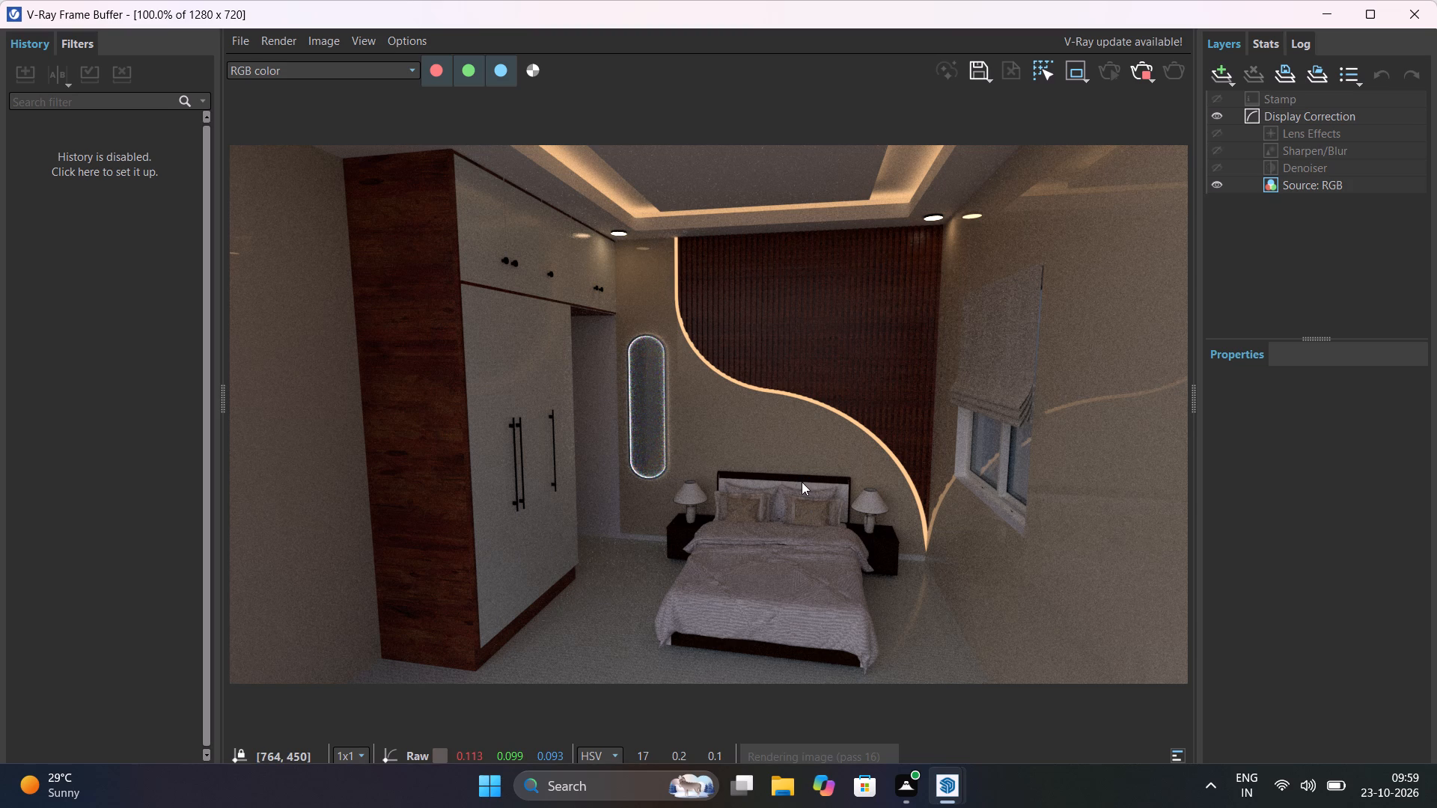
scroll(802, 482, "up", 1)
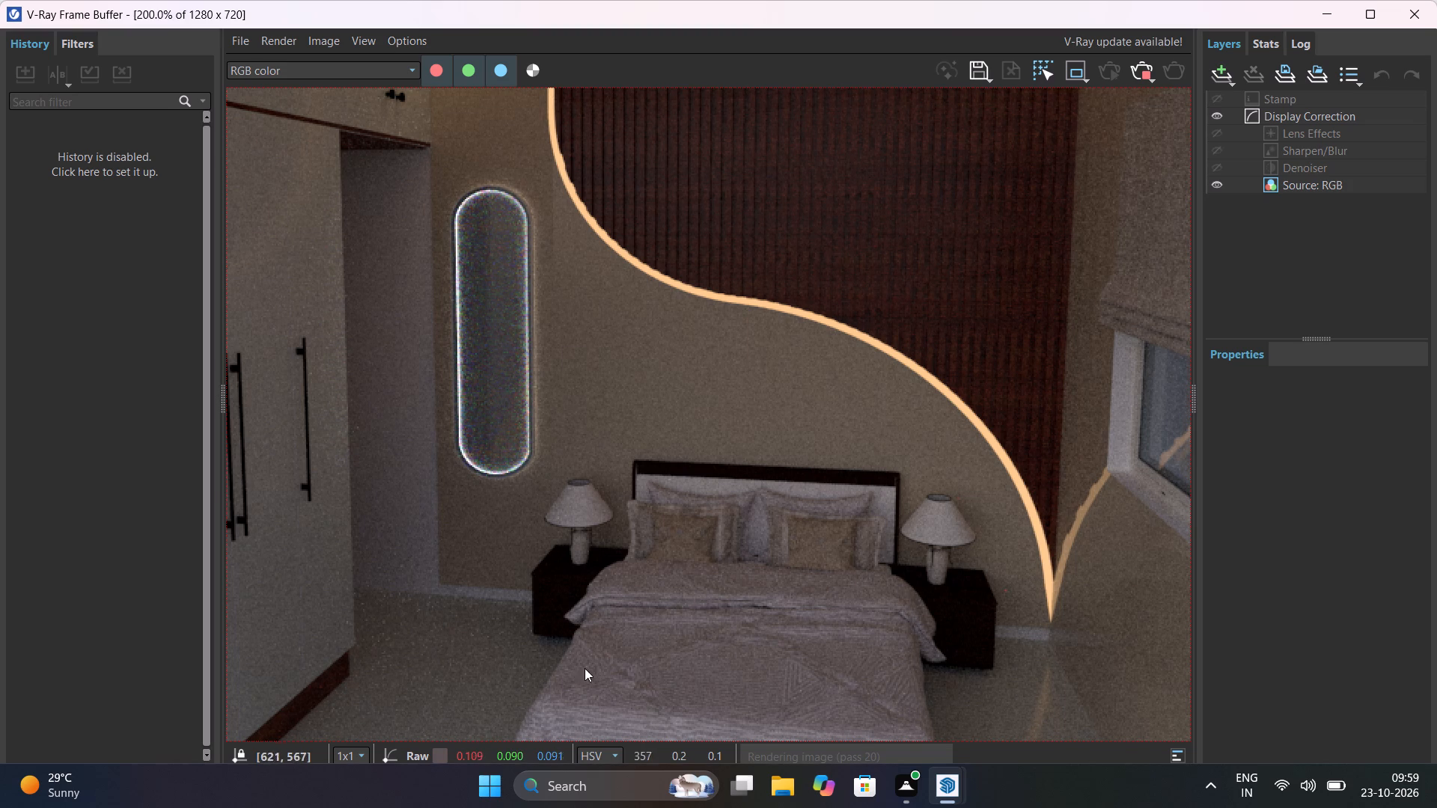
scroll(588, 677, "down", 2)
scroll(588, 677, "up", 1)
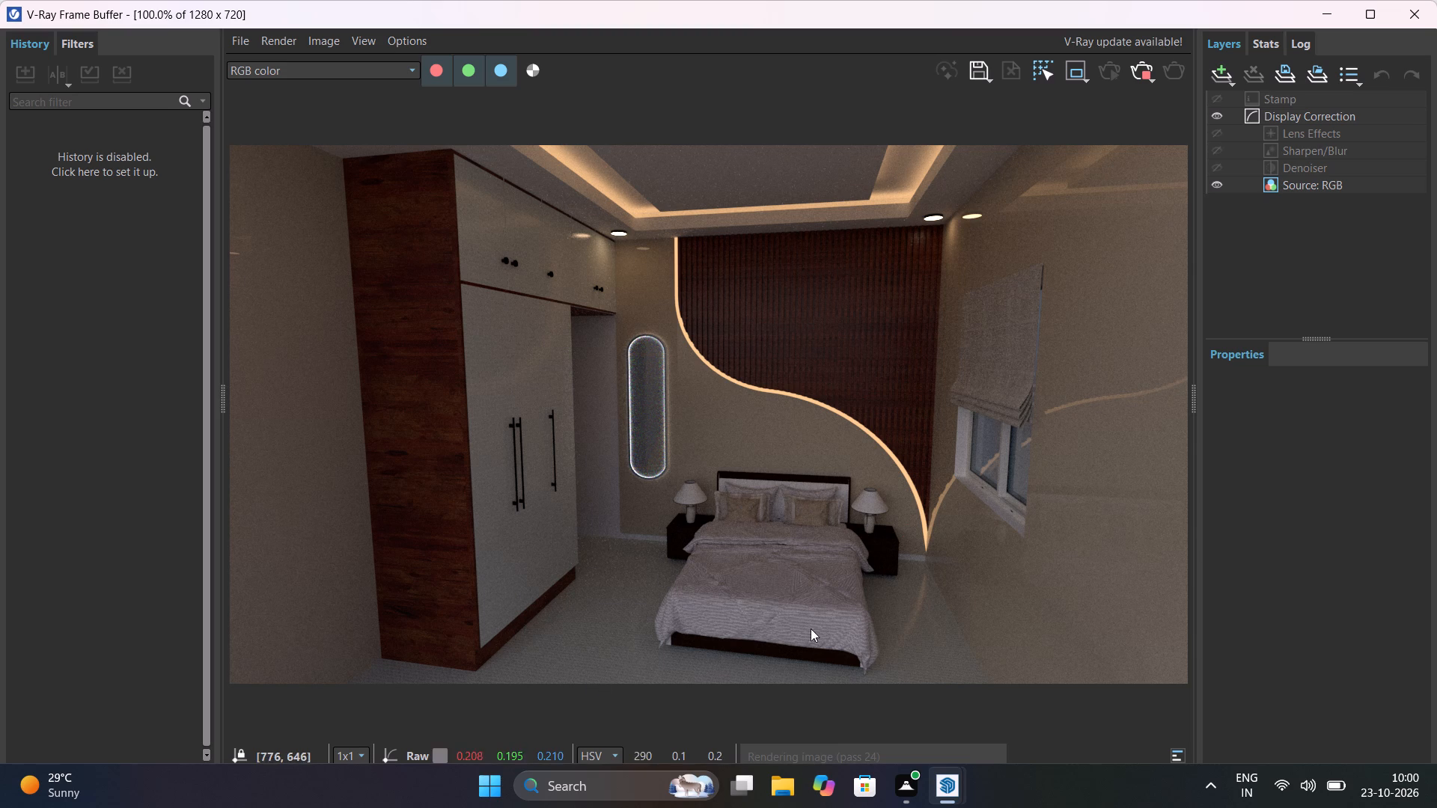
scroll(874, 661, "down", 1)
scroll(874, 661, "up", 1)
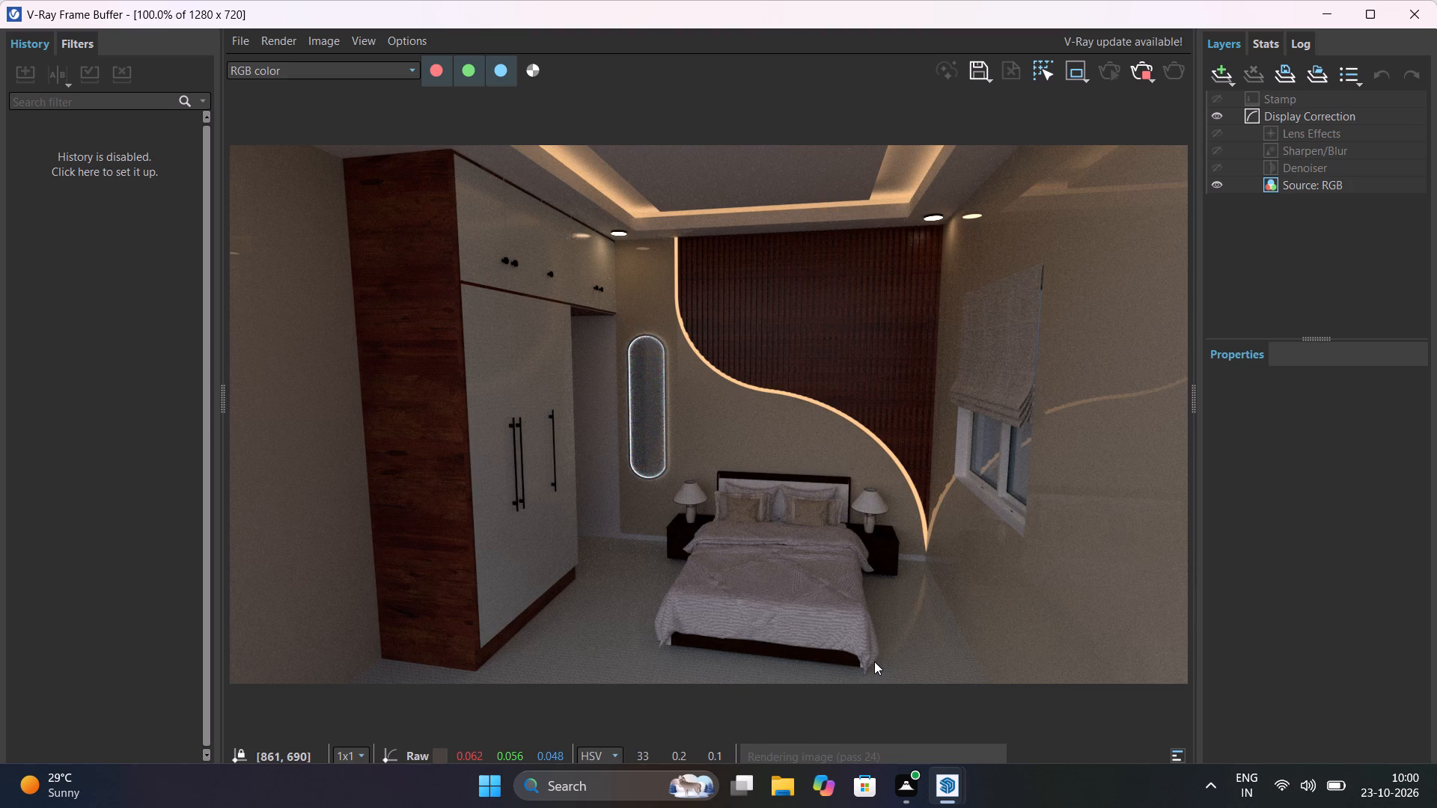
scroll(874, 661, "down", 1)
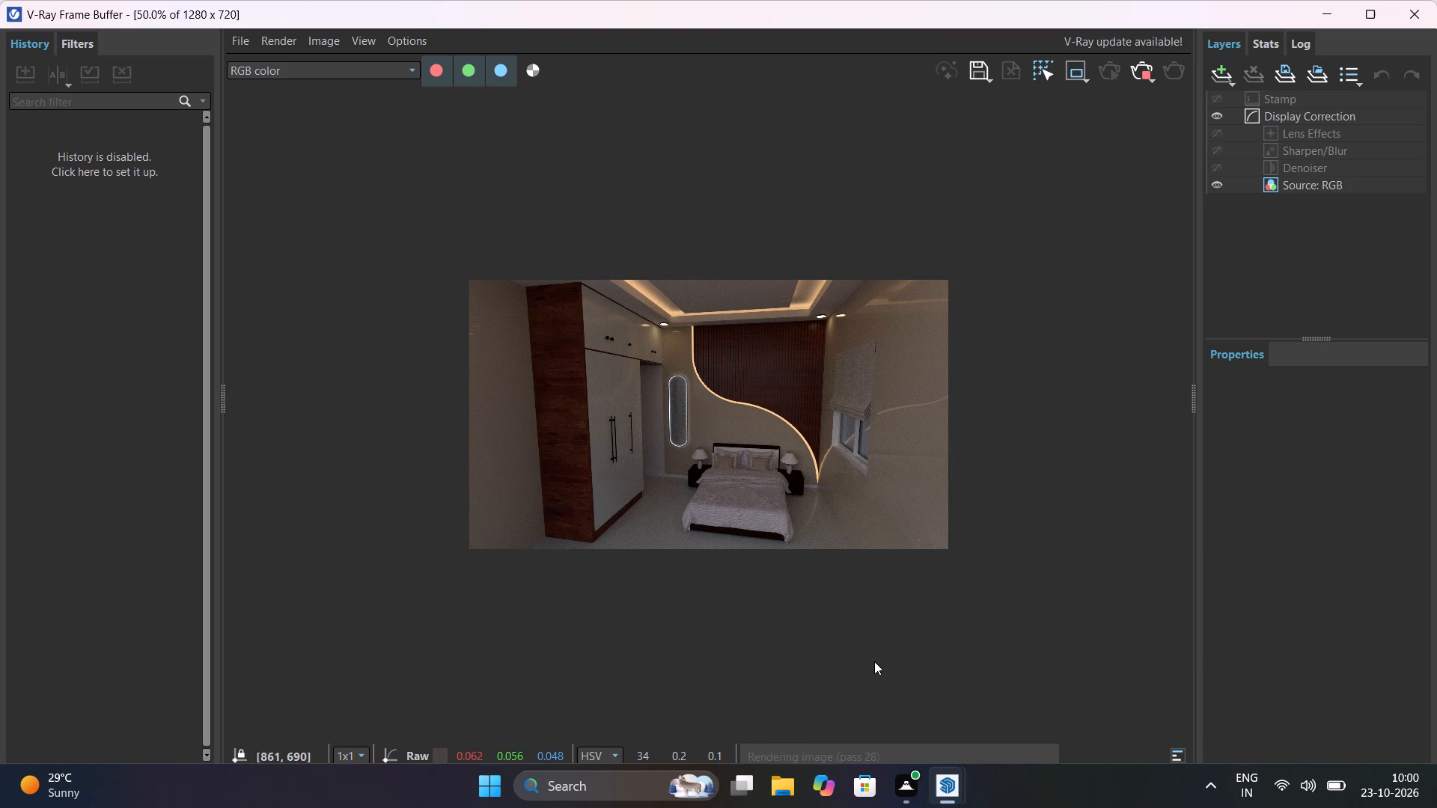
scroll(874, 661, "up", 1)
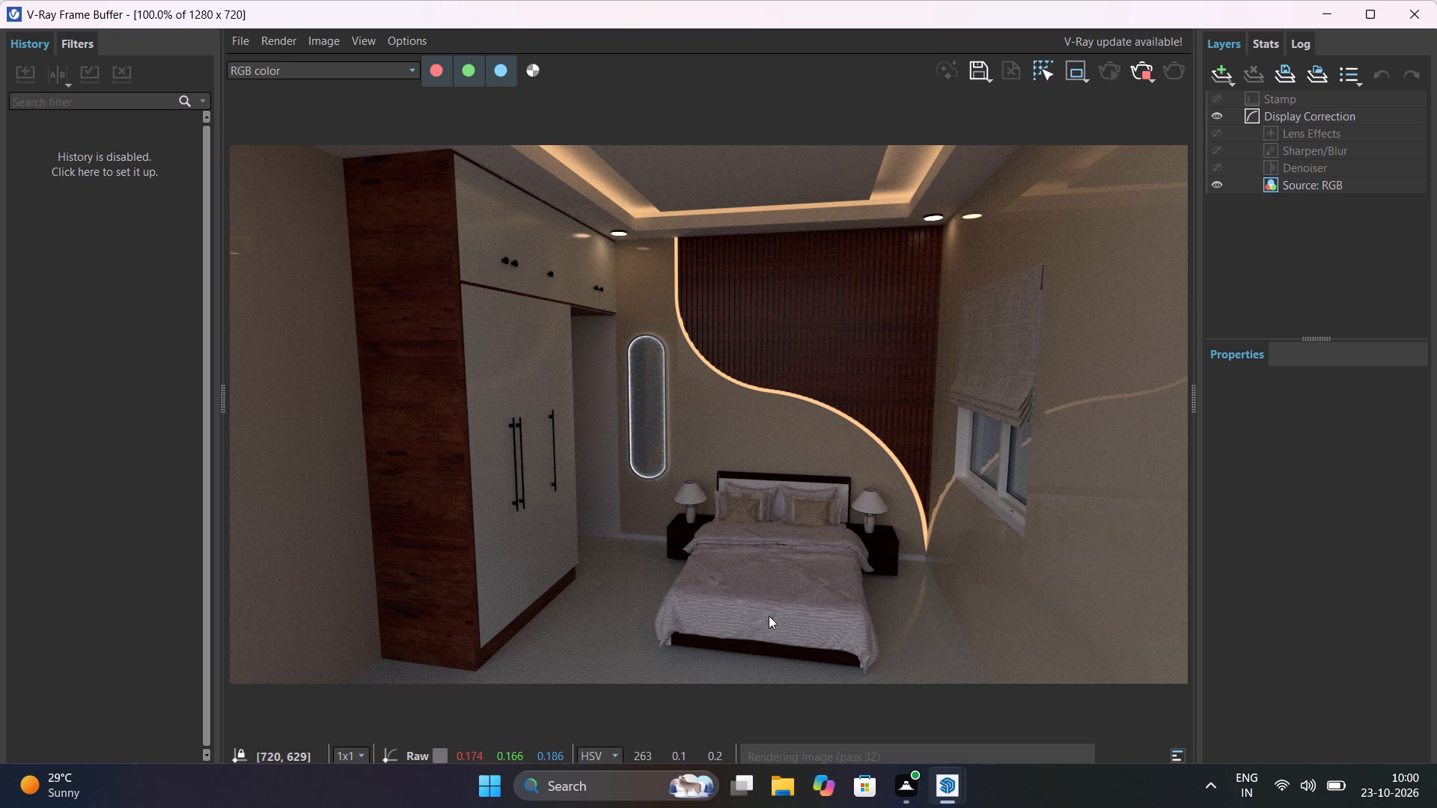
scroll(769, 616, "up", 1)
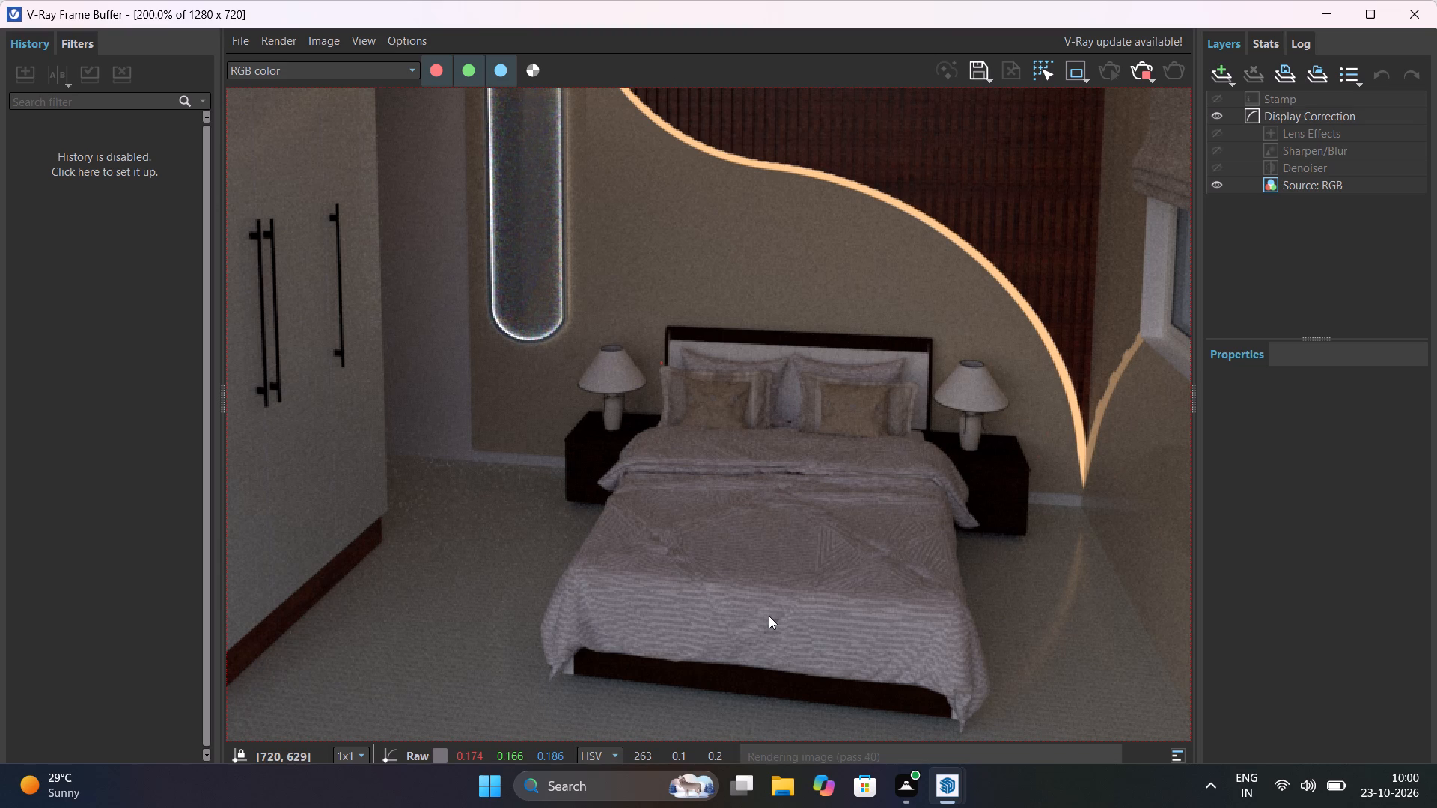
scroll(769, 616, "up", 1)
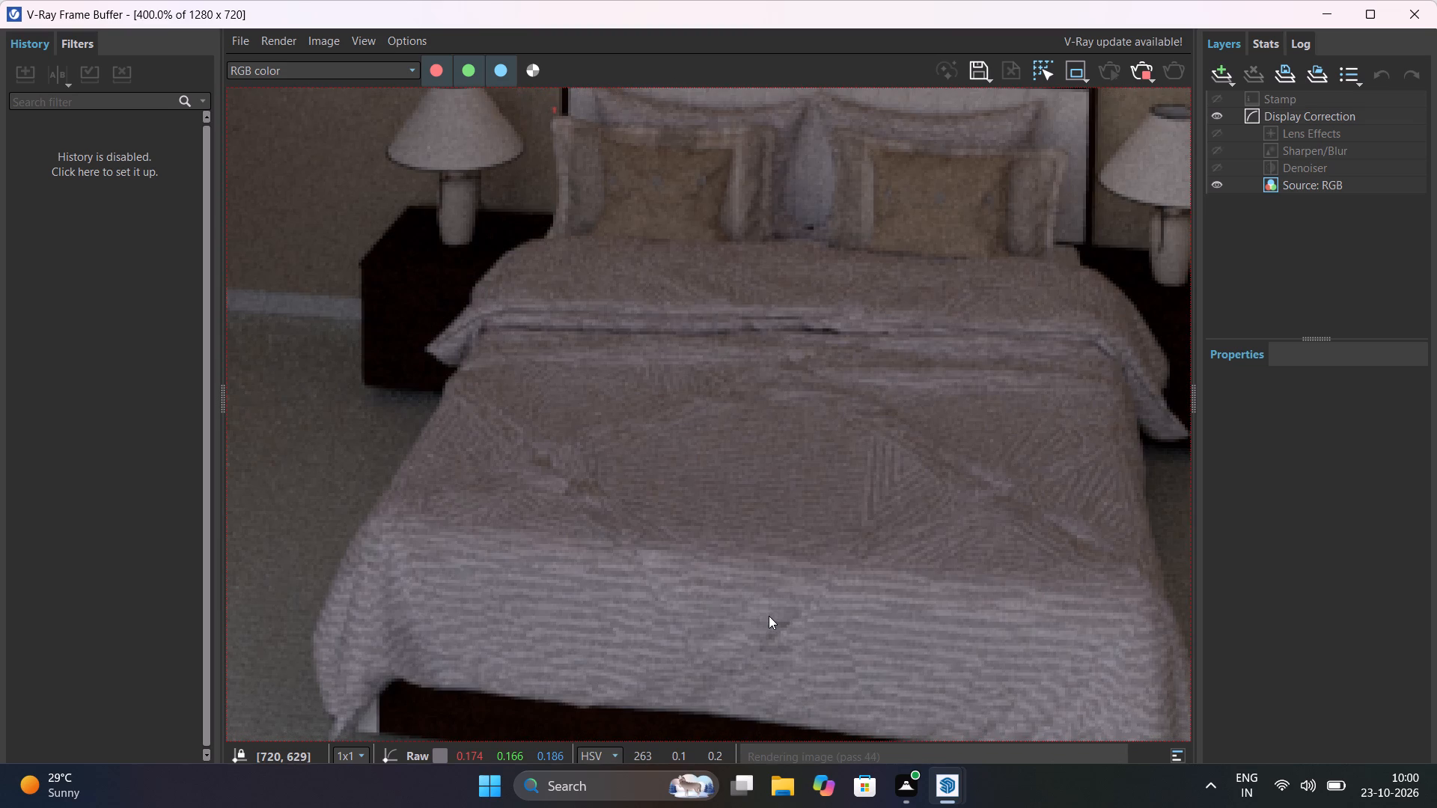
scroll(769, 616, "down", 1)
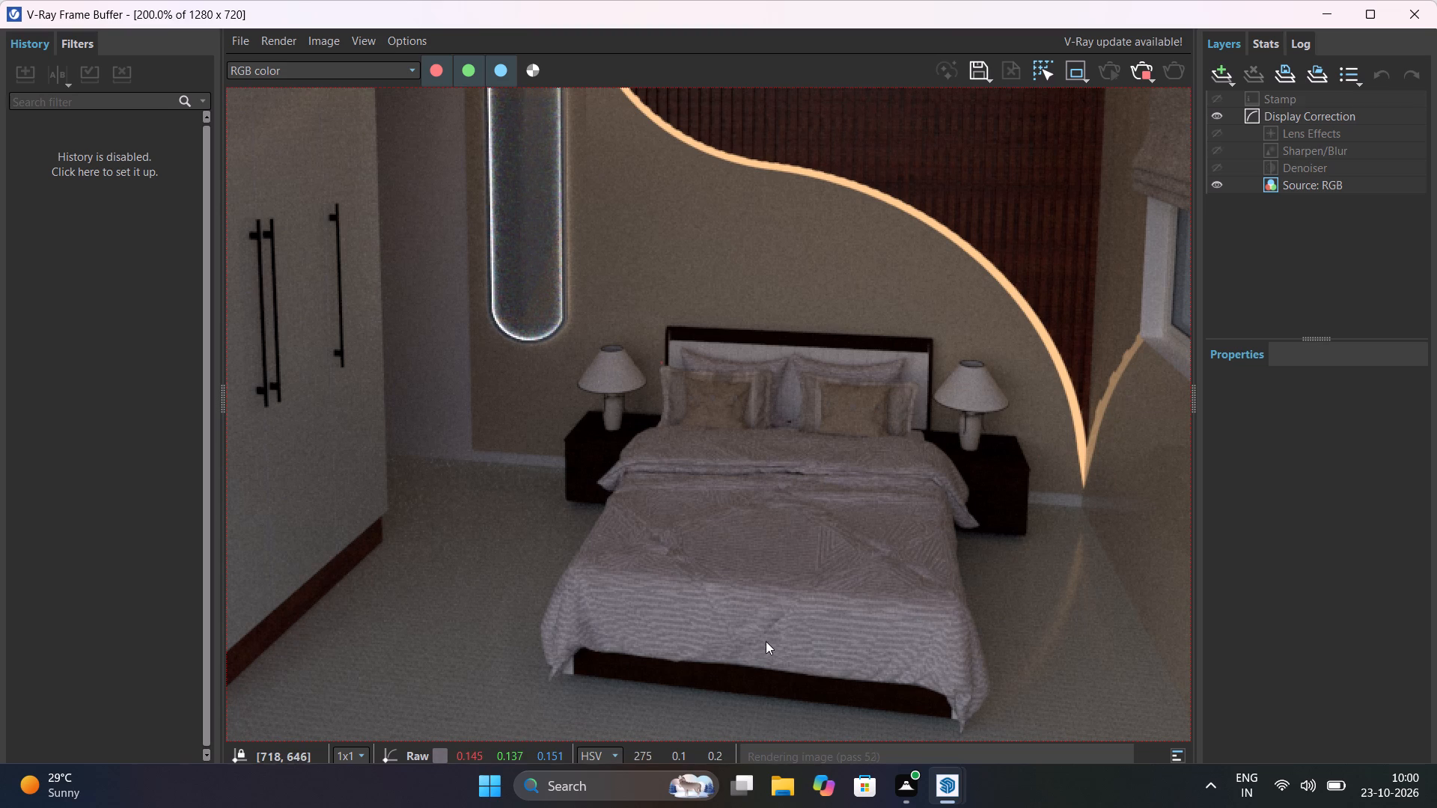
scroll(770, 643, "up", 1)
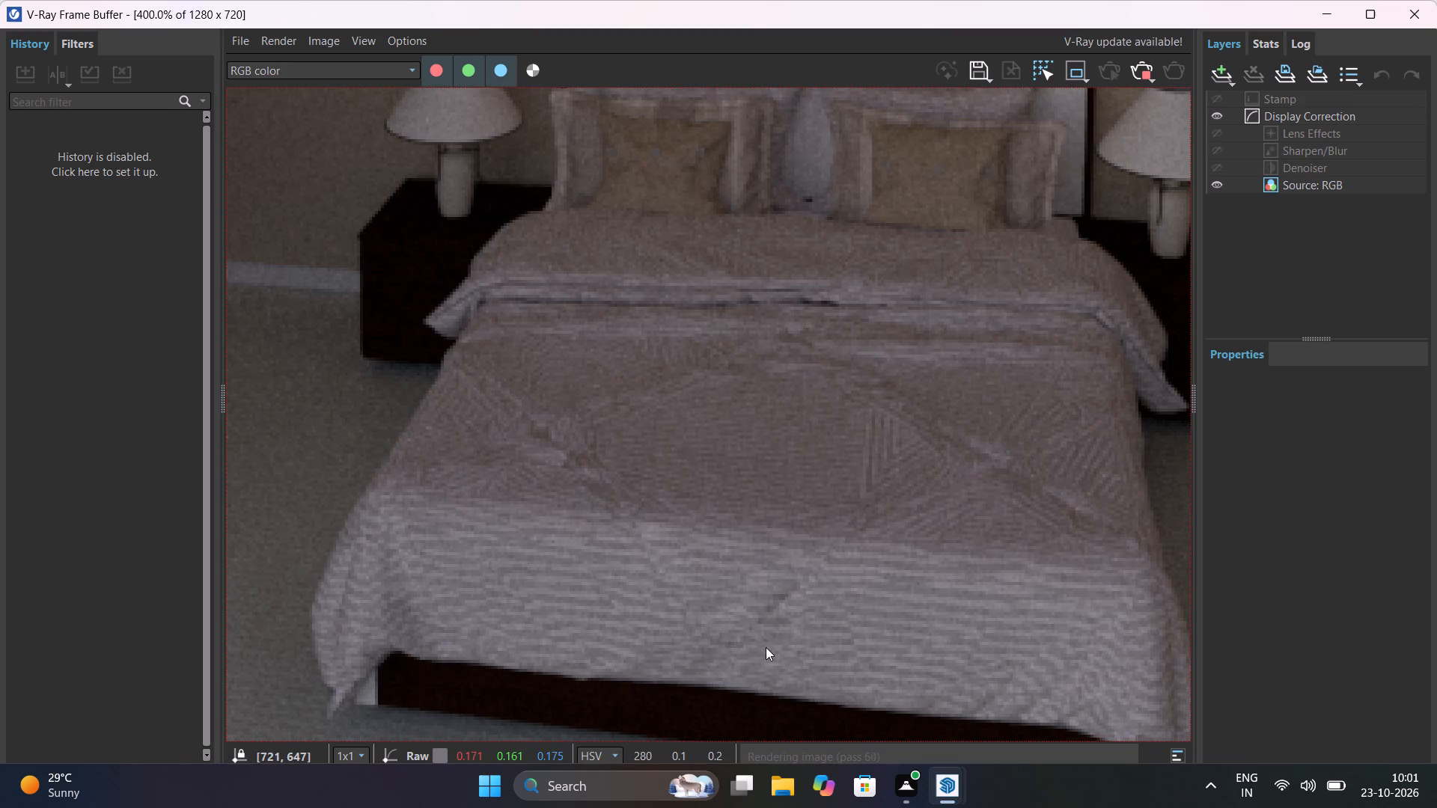
scroll(741, 661, "down", 1)
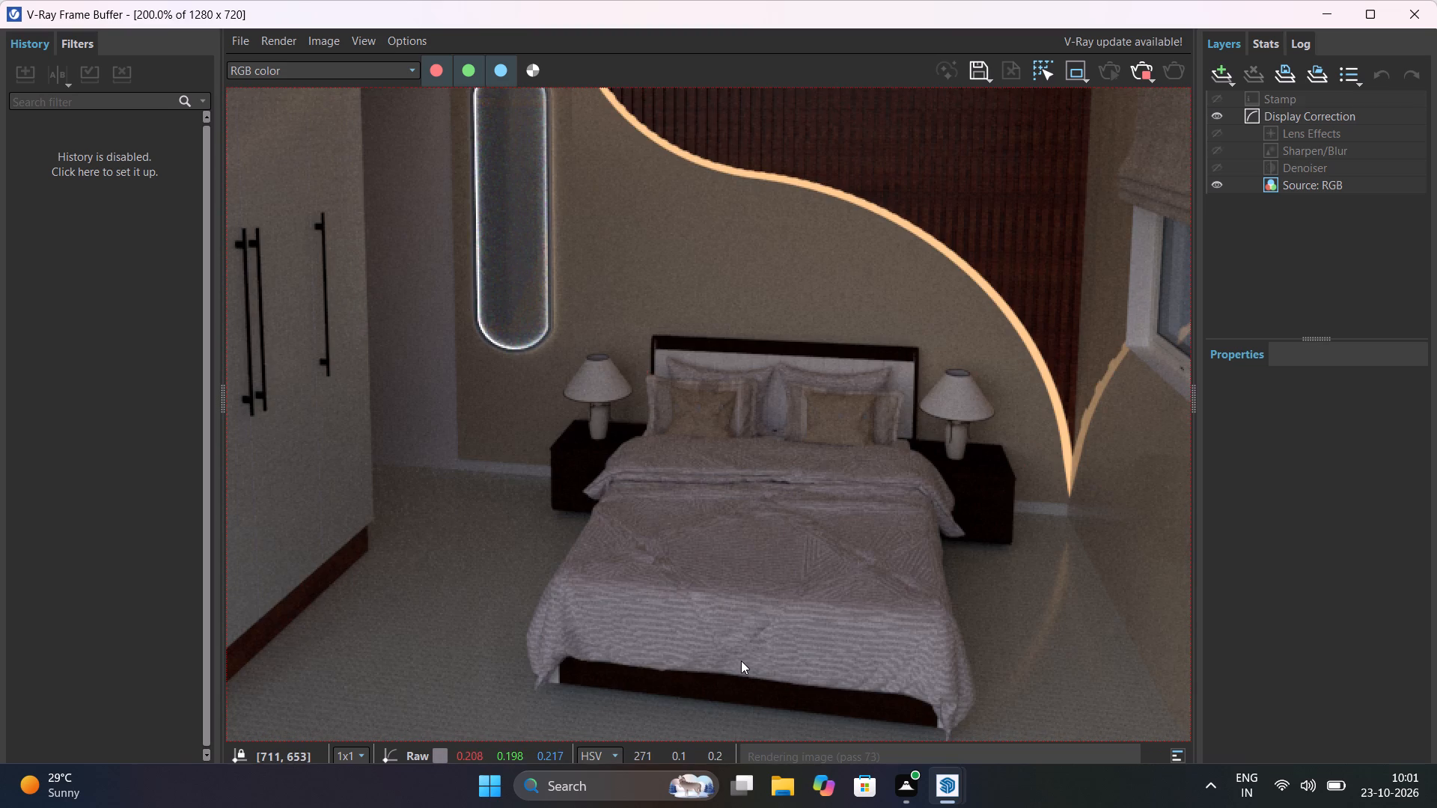
scroll(741, 661, "down", 1)
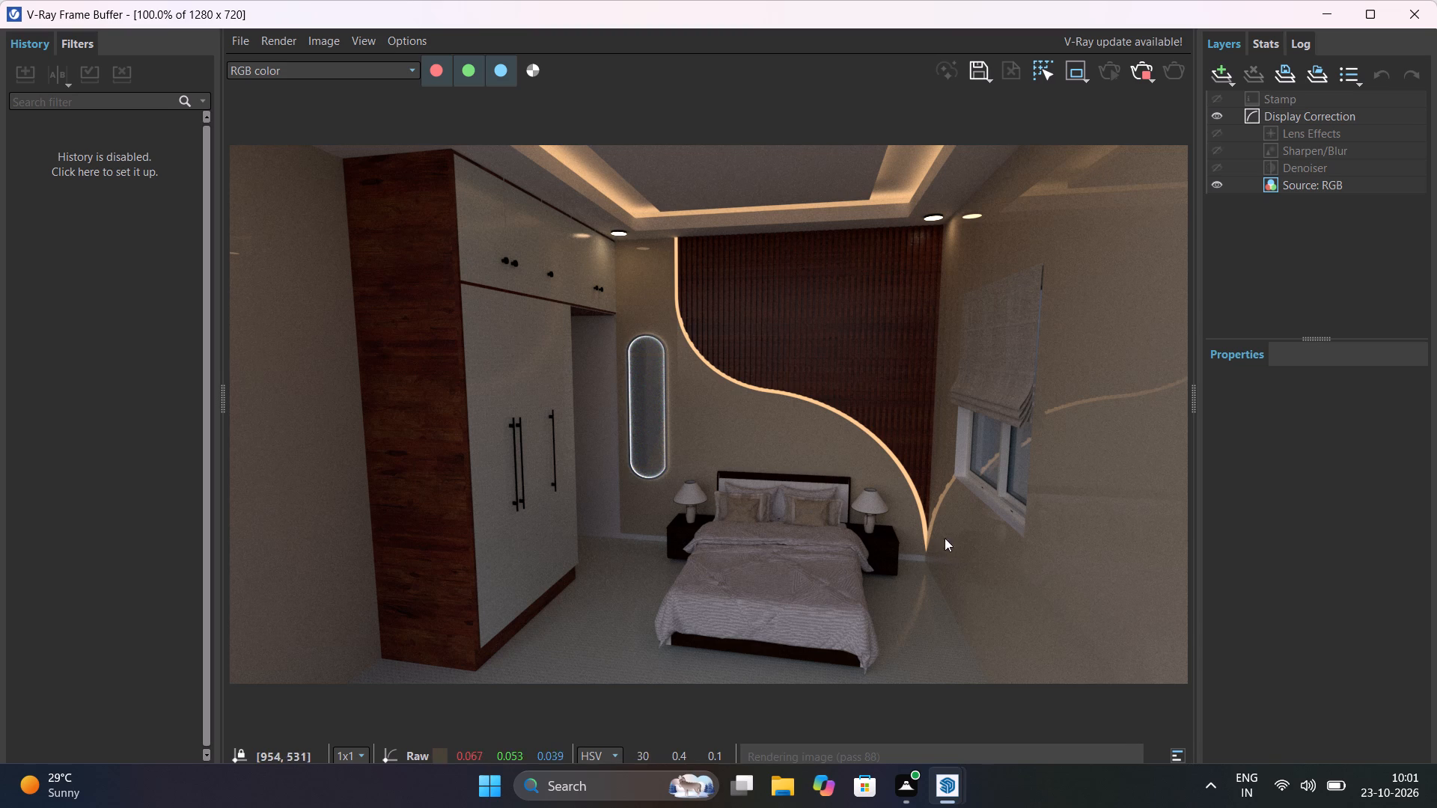
Examine the curved wall strip light, its reflection beside the window, the lit mirror and the slatted panel in the render.
scroll(946, 512, "up", 1)
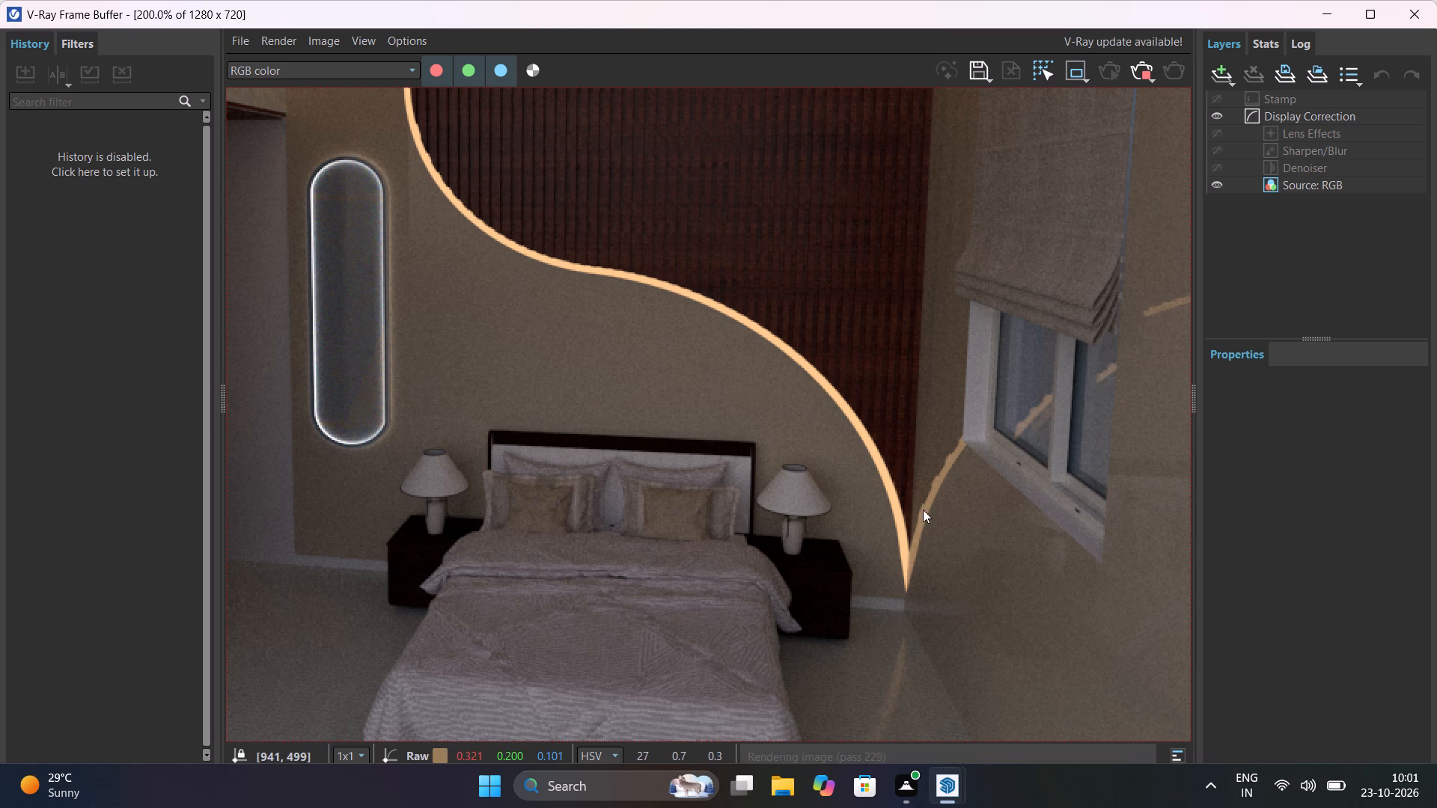
scroll(923, 499, "up", 1)
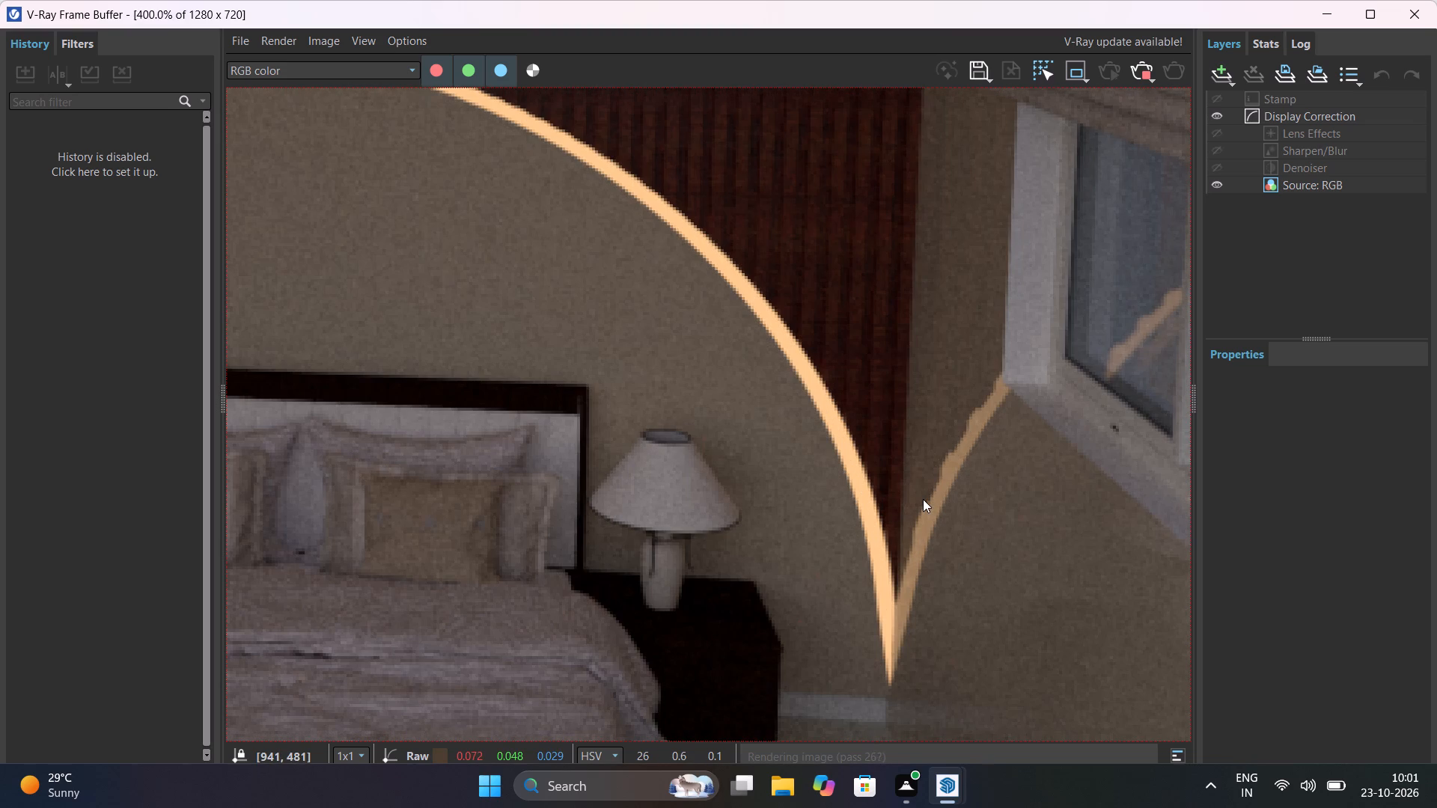
scroll(923, 499, "down", 2)
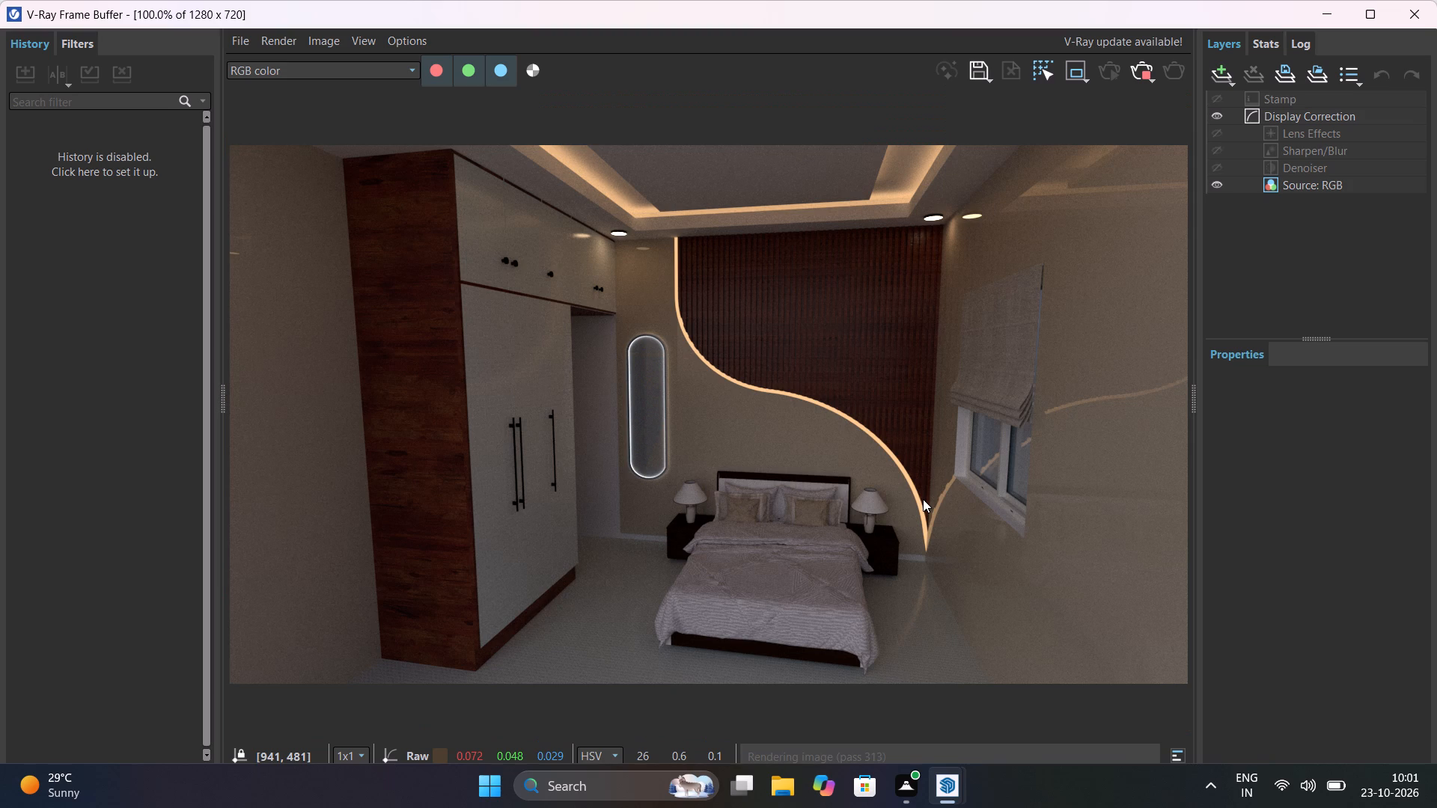
scroll(923, 499, "down", 1)
scroll(634, 337, "up", 1)
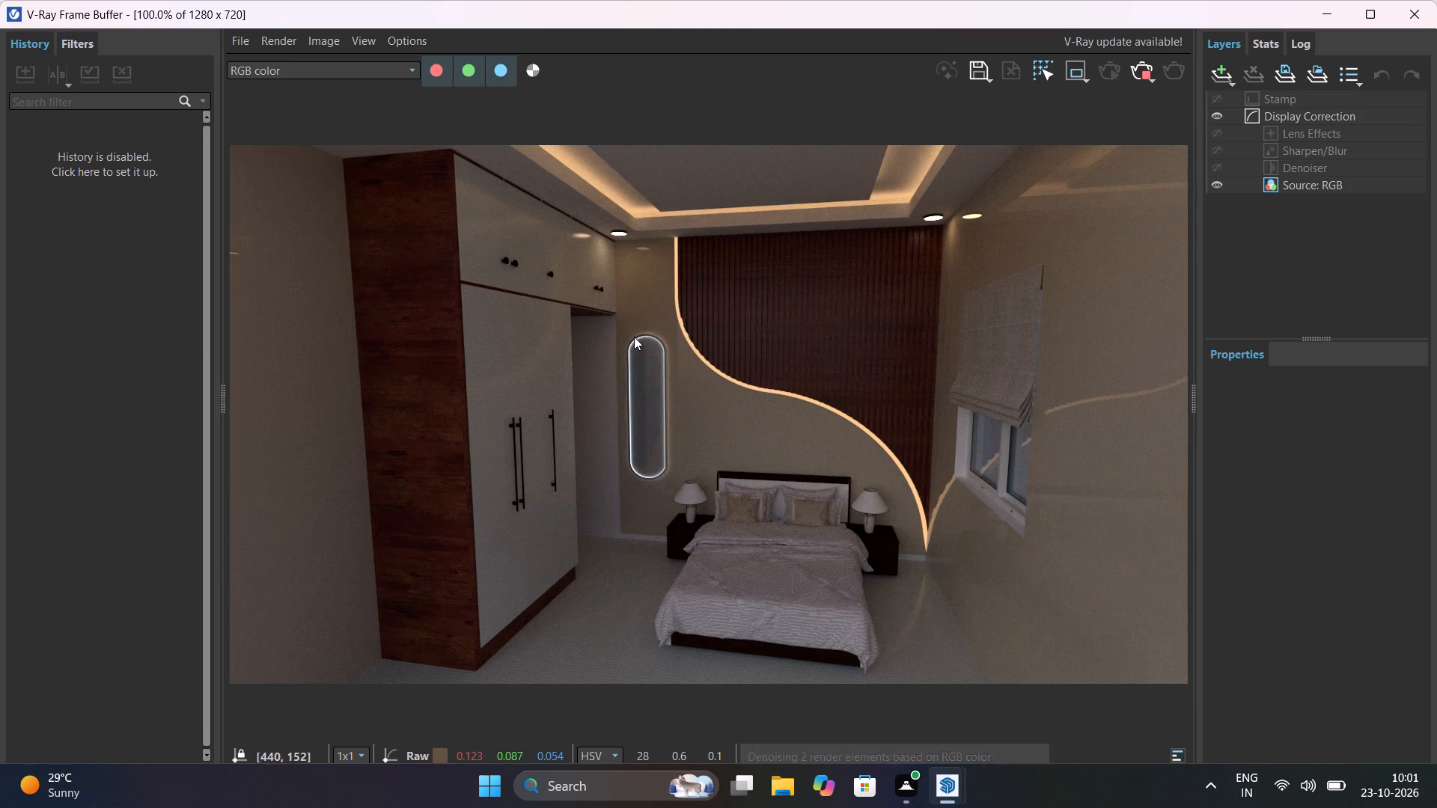
scroll(634, 337, "up", 1)
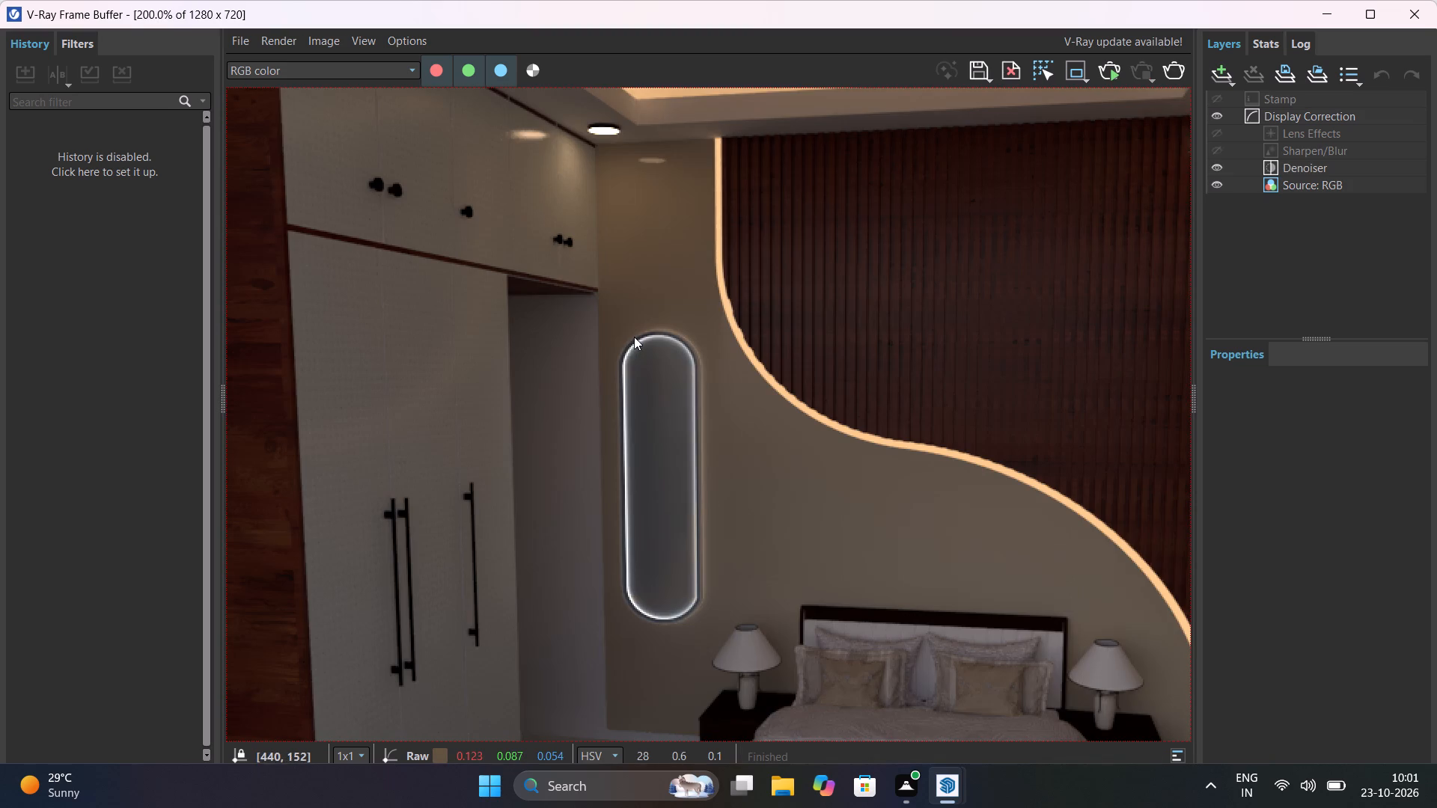
scroll(634, 337, "down", 1)
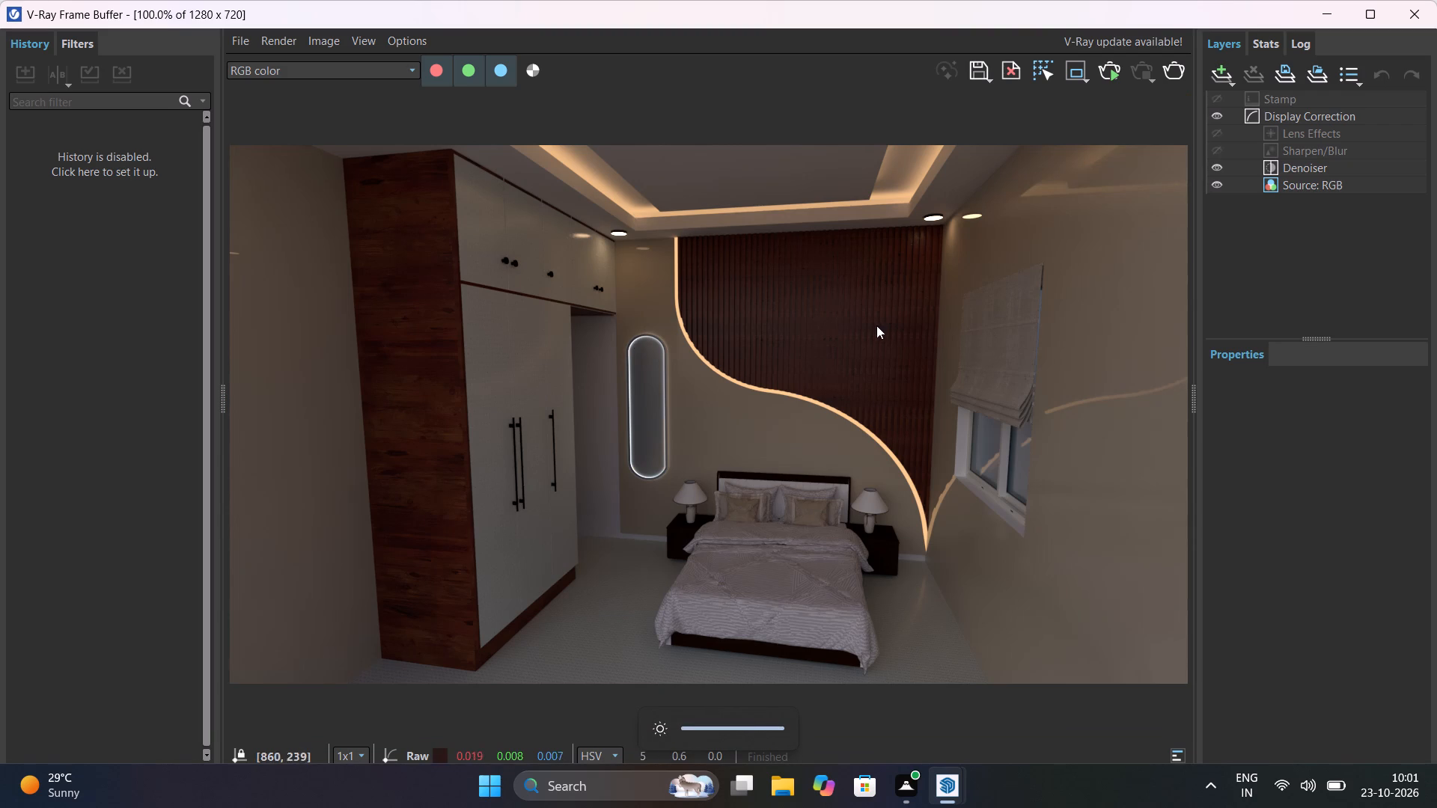
scroll(870, 478, "up", 2)
scroll(870, 478, "down", 1)
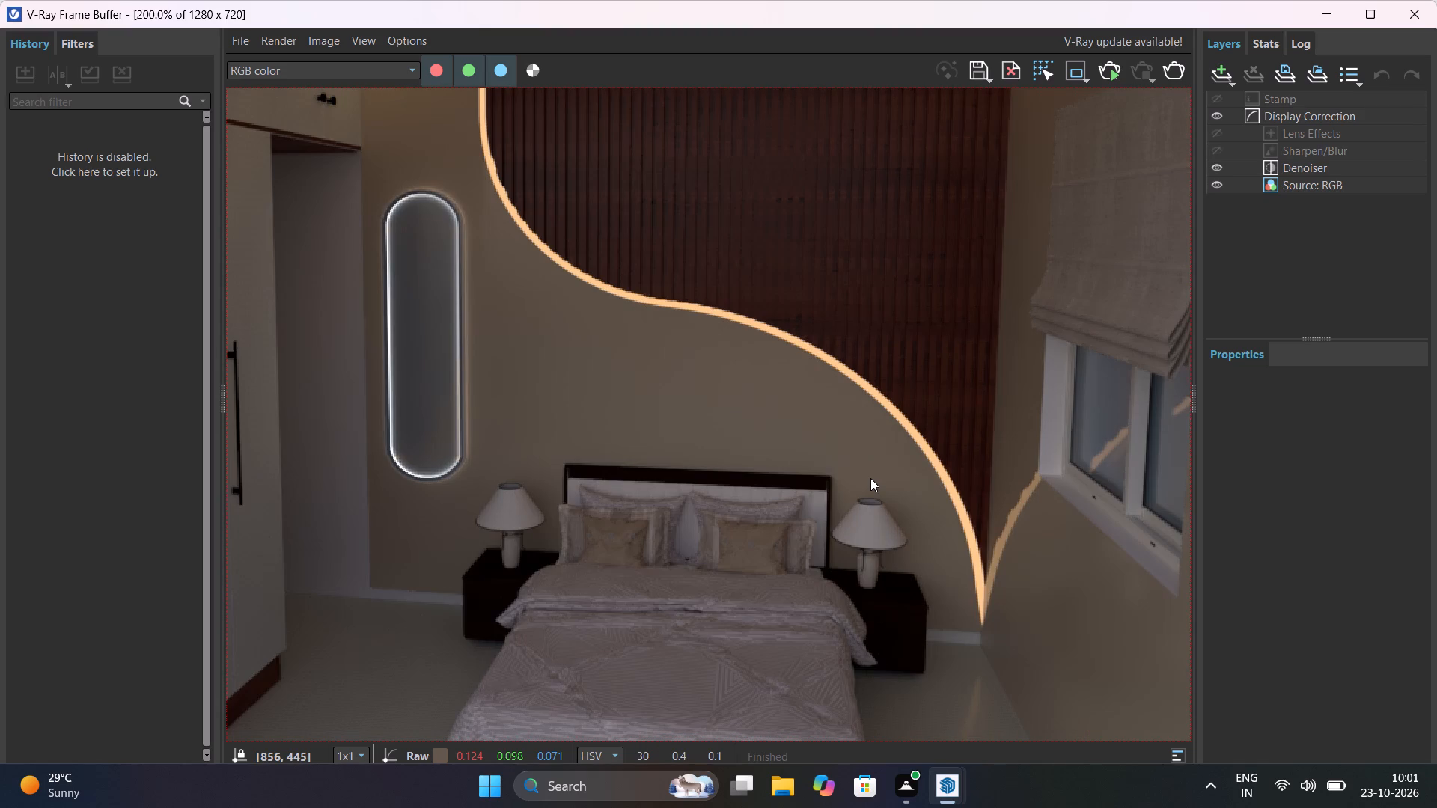
scroll(870, 478, "down", 1)
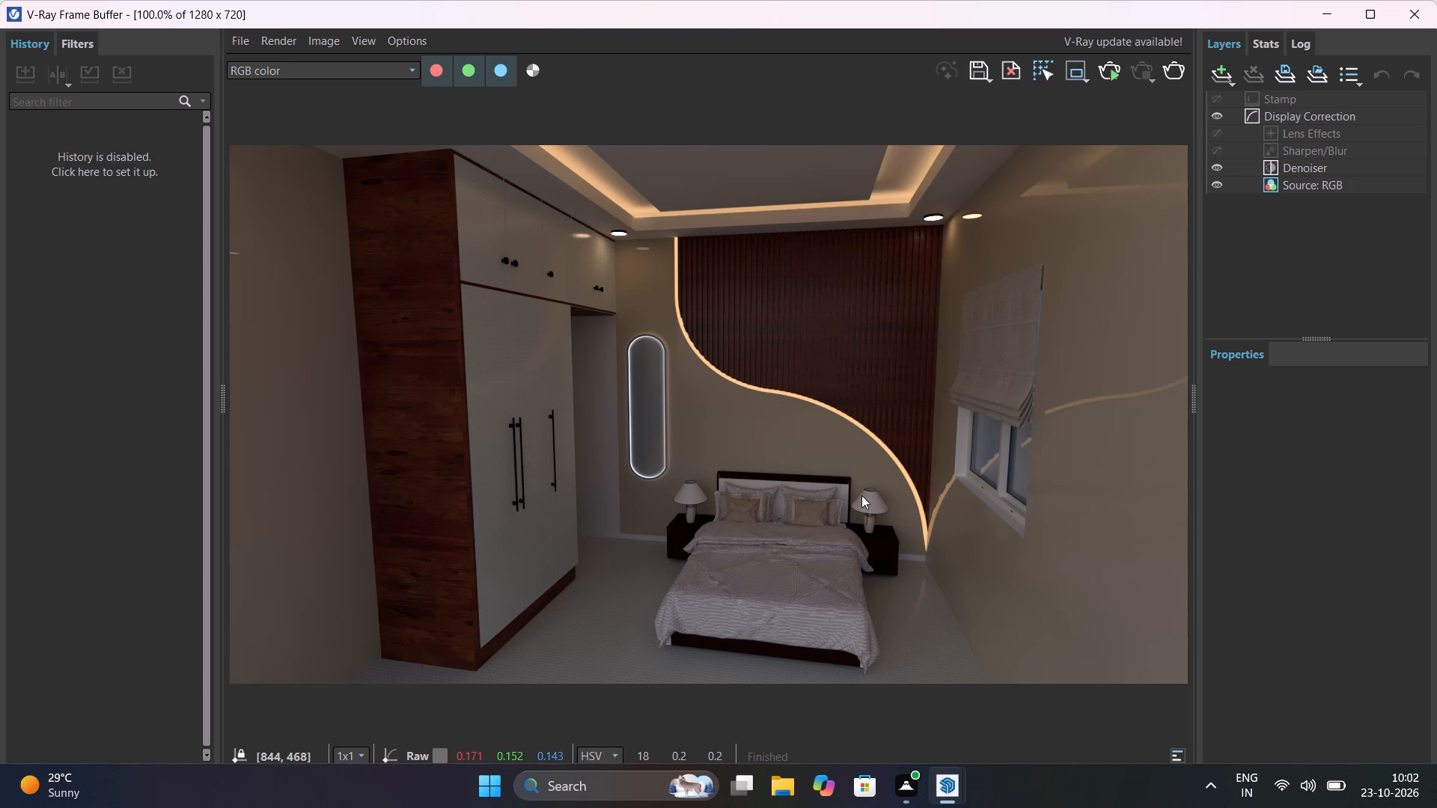
scroll(763, 451, "up", 1)
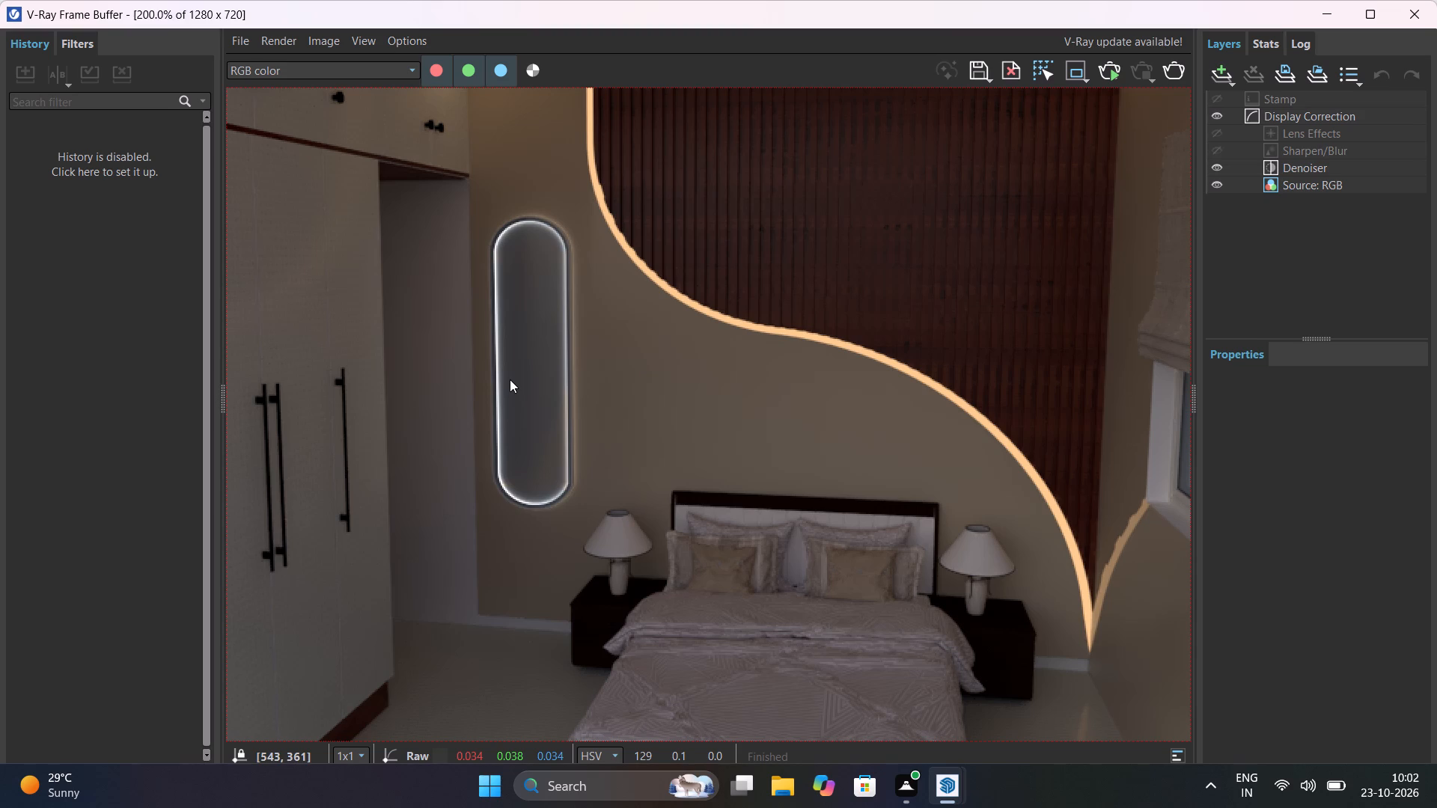
scroll(510, 379, "up", 1)
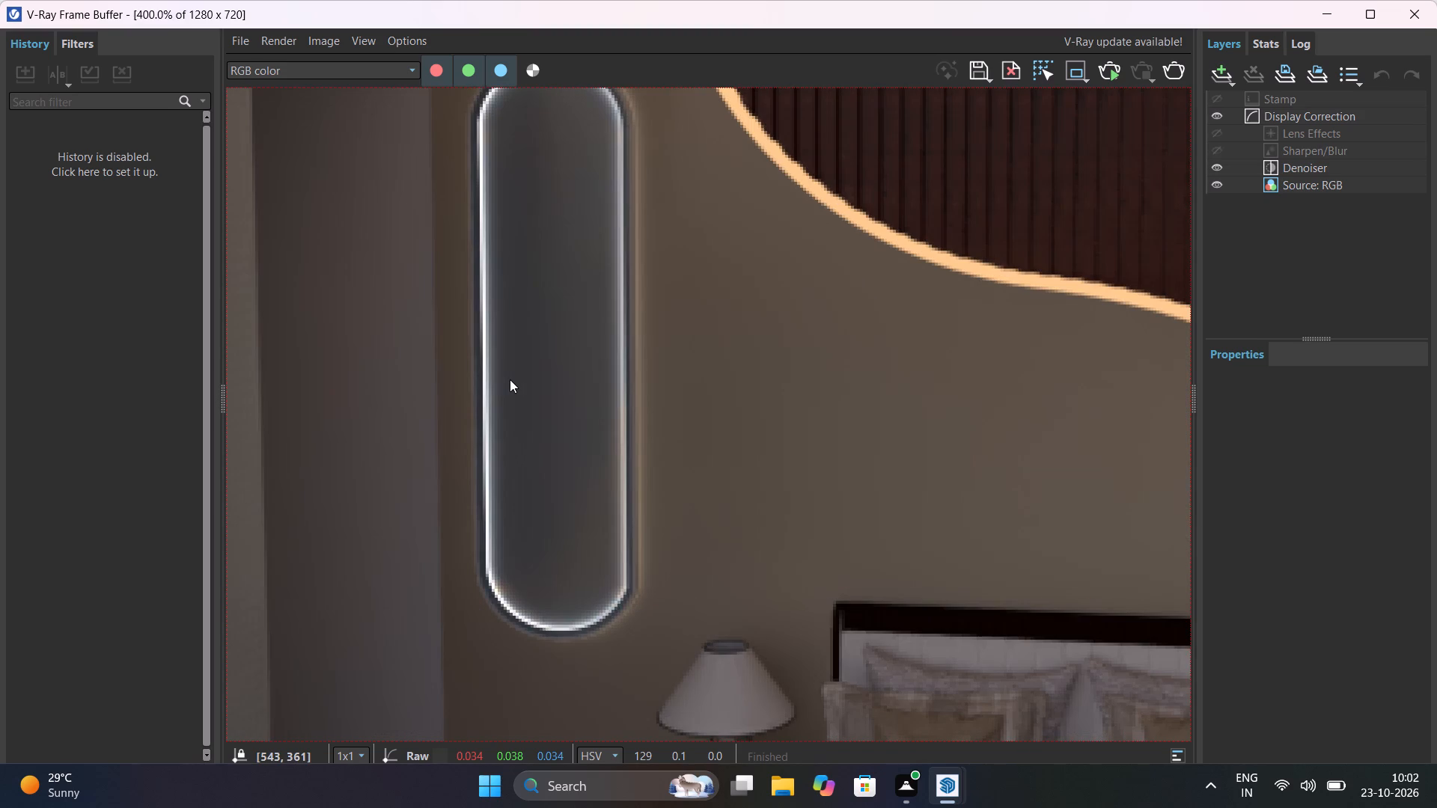
scroll(510, 379, "down", 2)
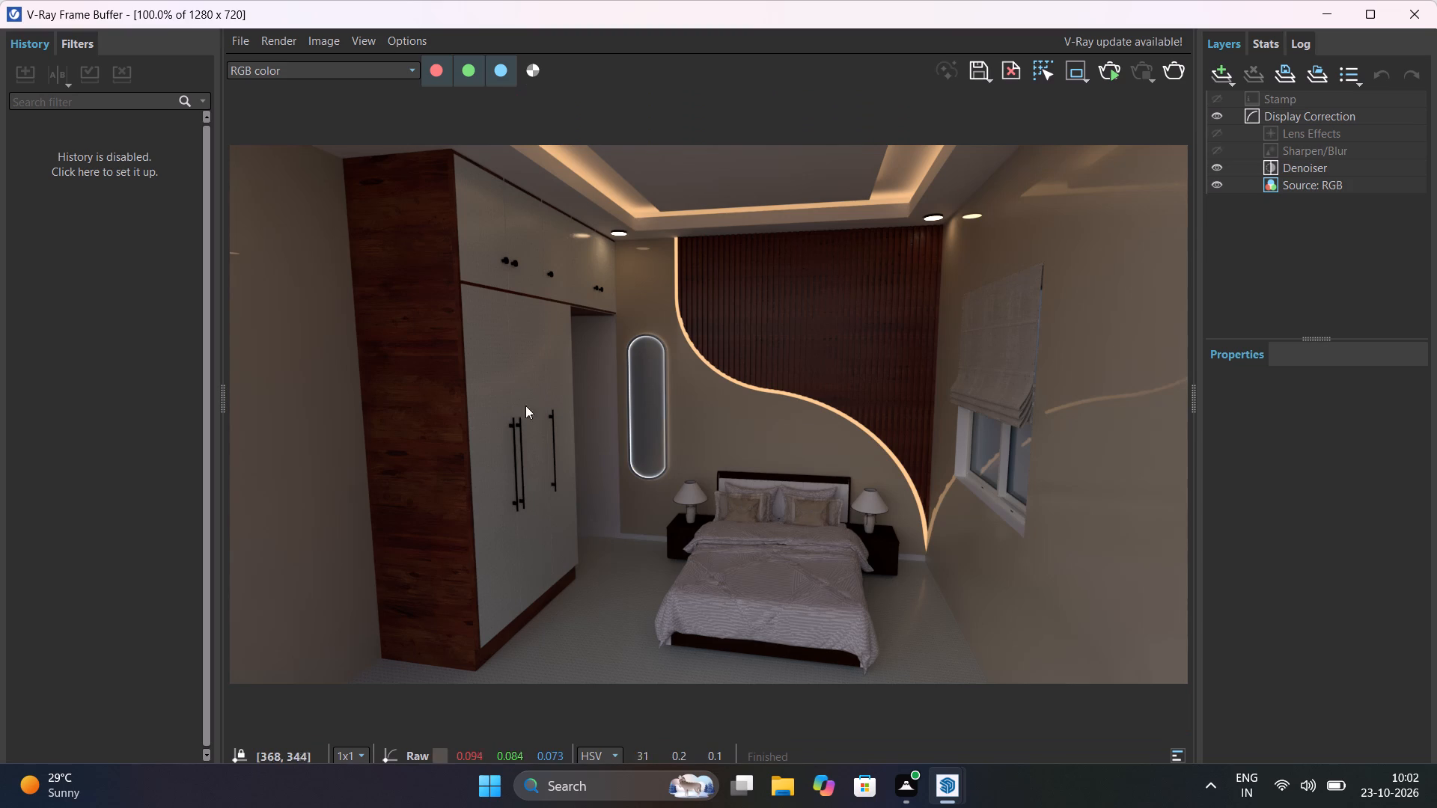
scroll(598, 412, "down", 1)
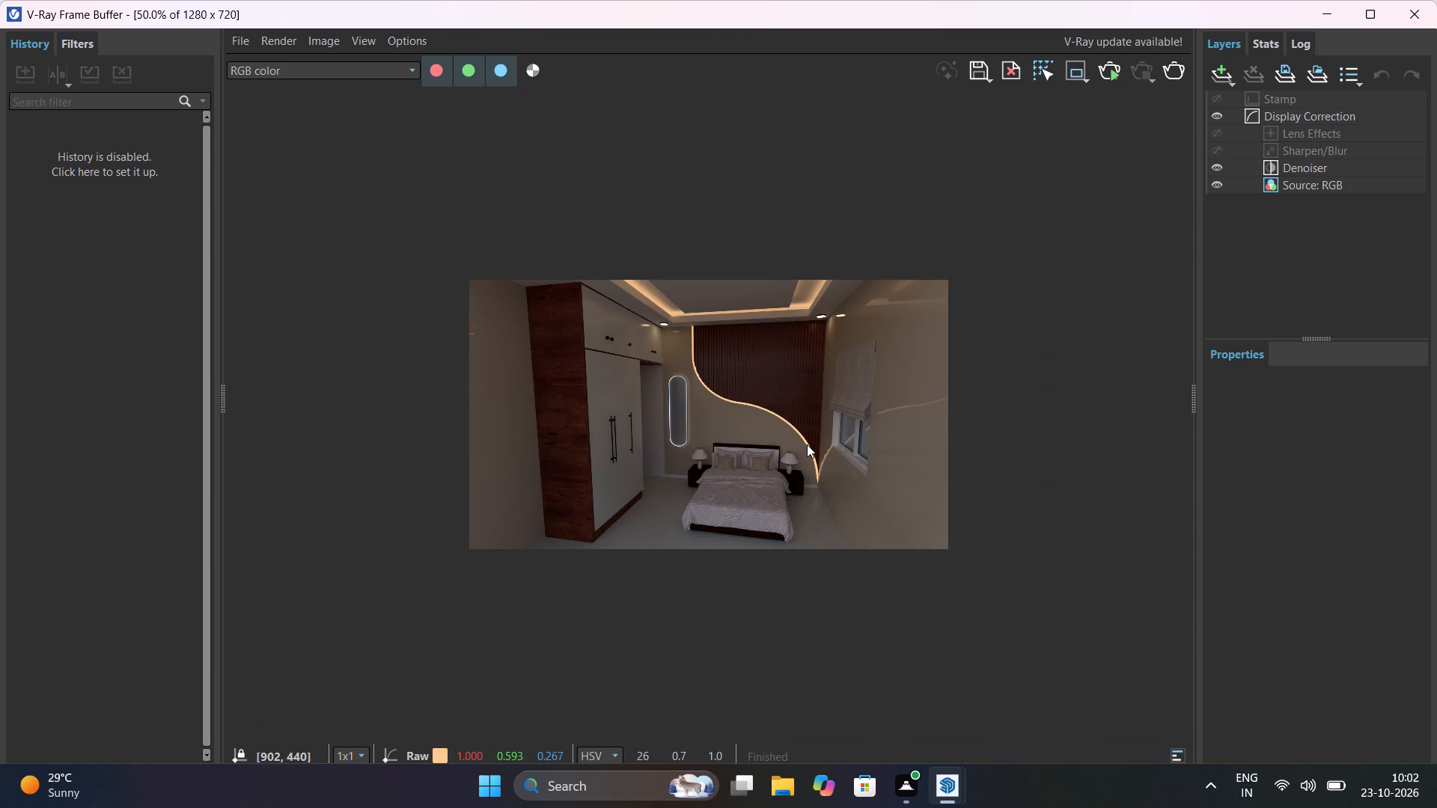
scroll(807, 444, "up", 1)
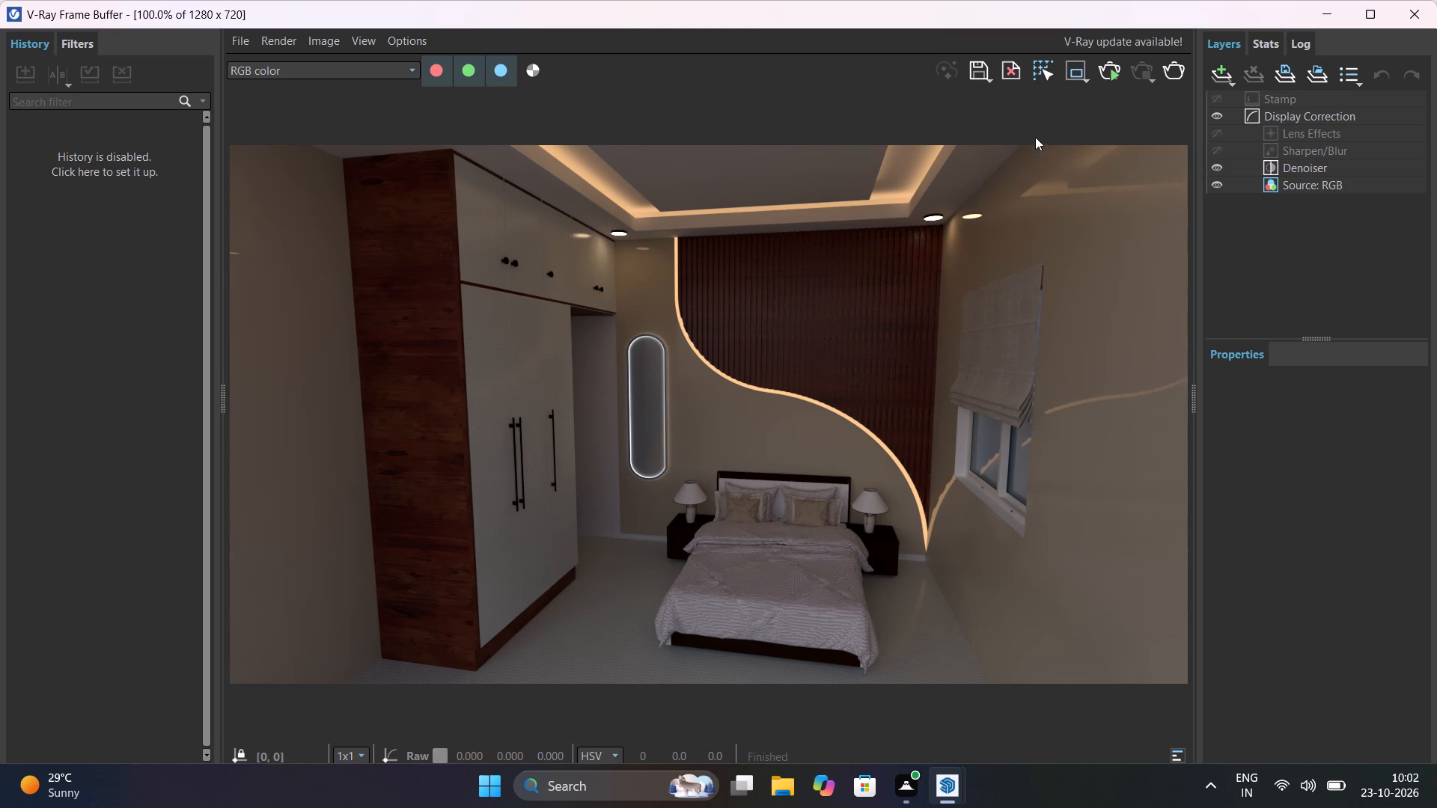
Start an interactive V-Ray render of the Scene 1 view and close the frame buffer.
left_click(1099, 76)
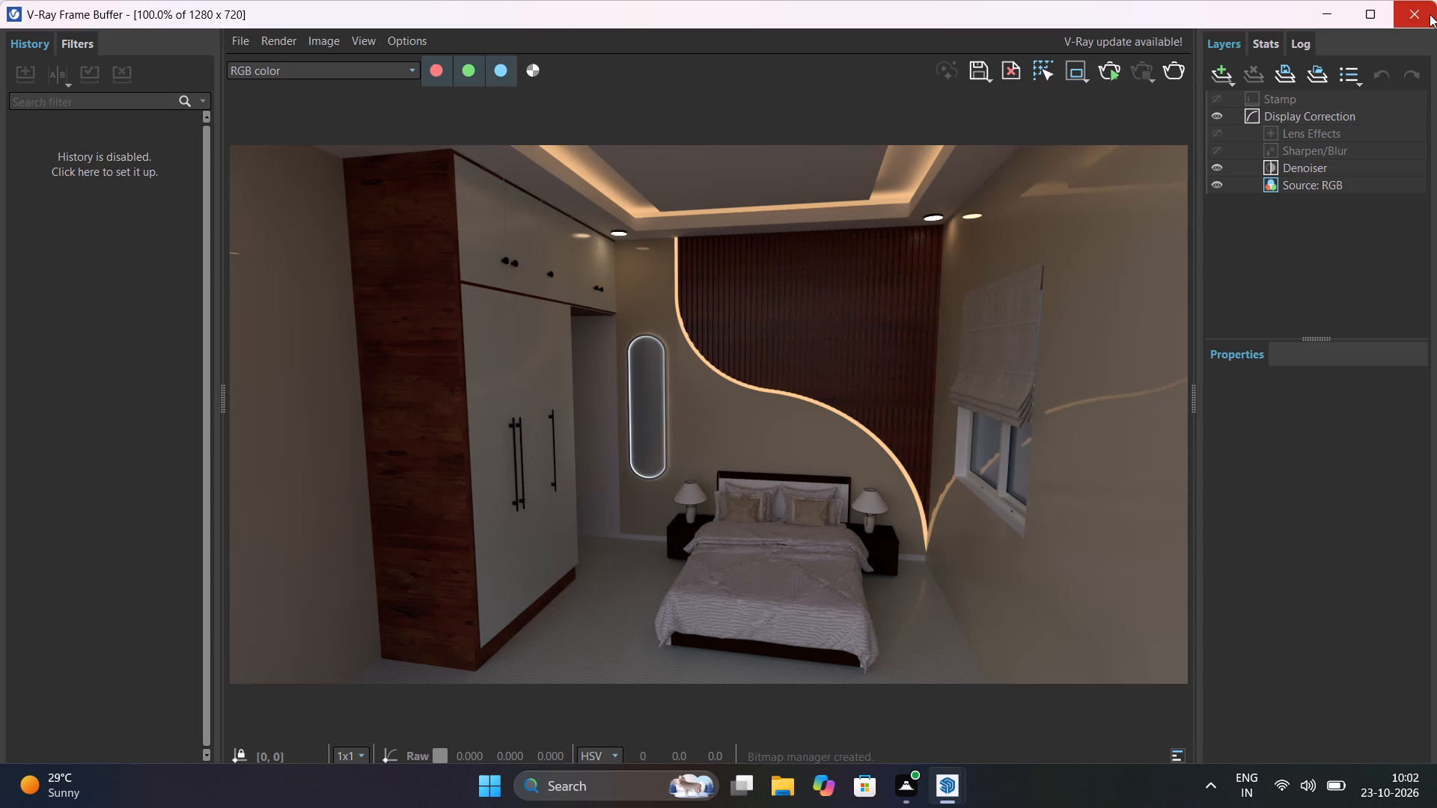
left_click(1430, 14)
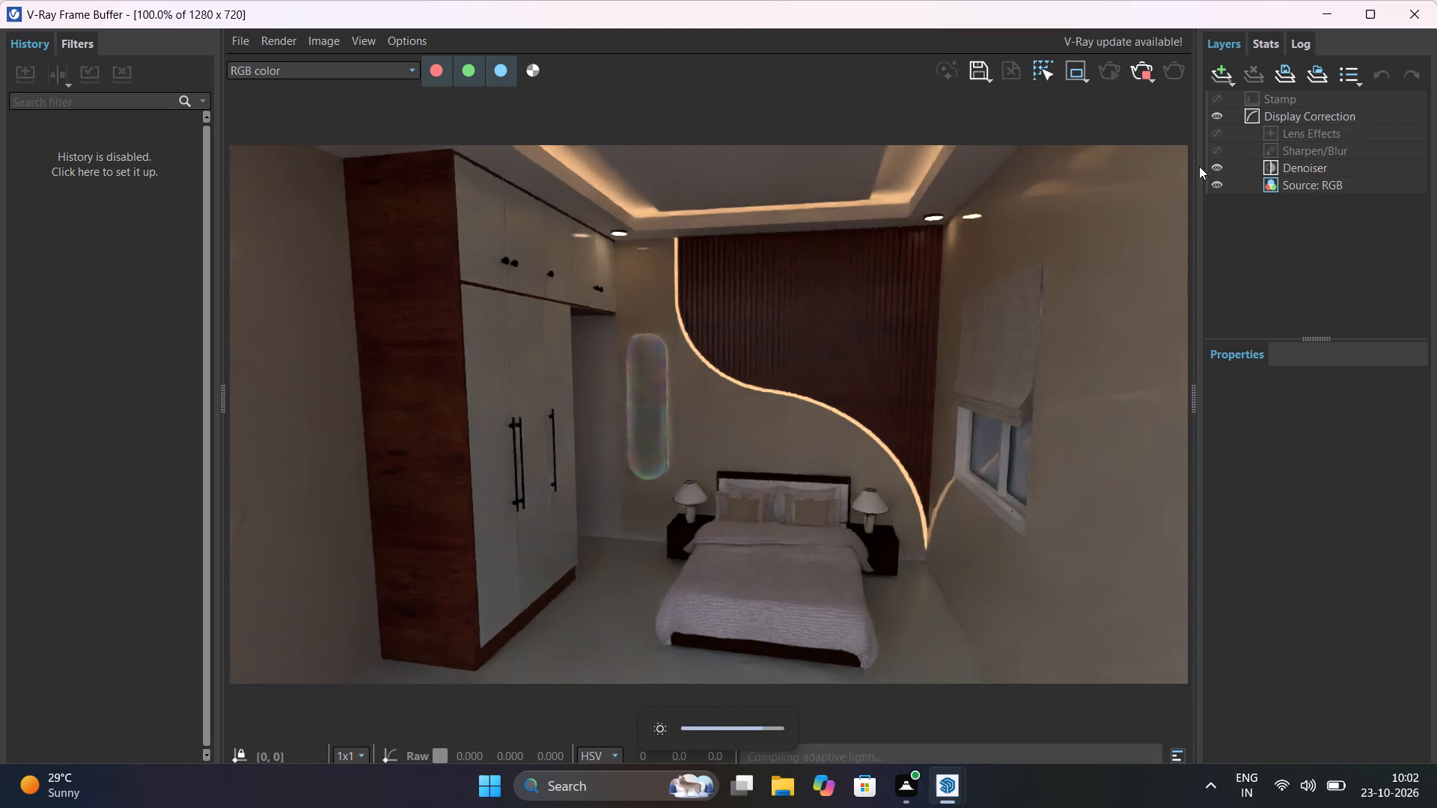
left_click(1410, 19)
scroll(1014, 300, "down", 1)
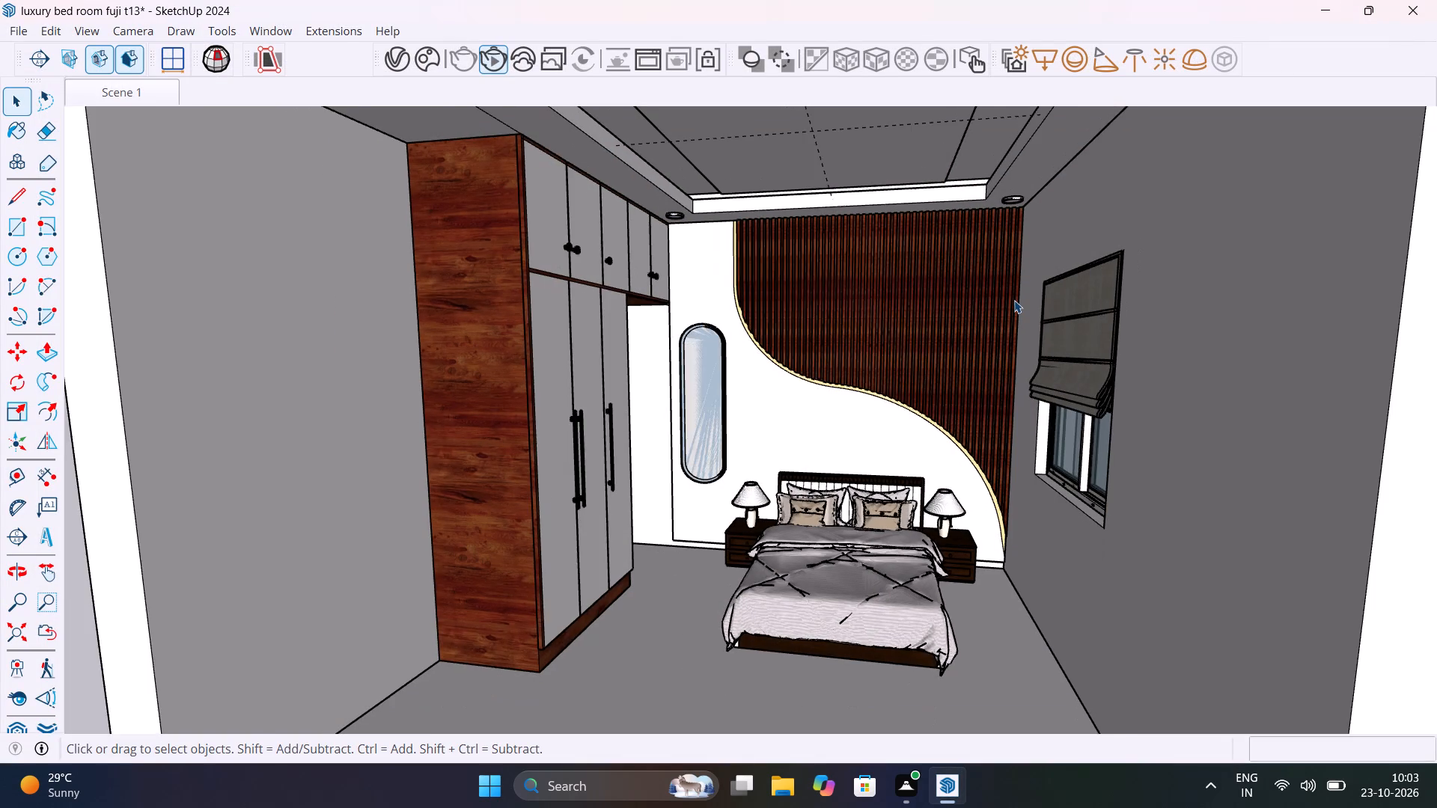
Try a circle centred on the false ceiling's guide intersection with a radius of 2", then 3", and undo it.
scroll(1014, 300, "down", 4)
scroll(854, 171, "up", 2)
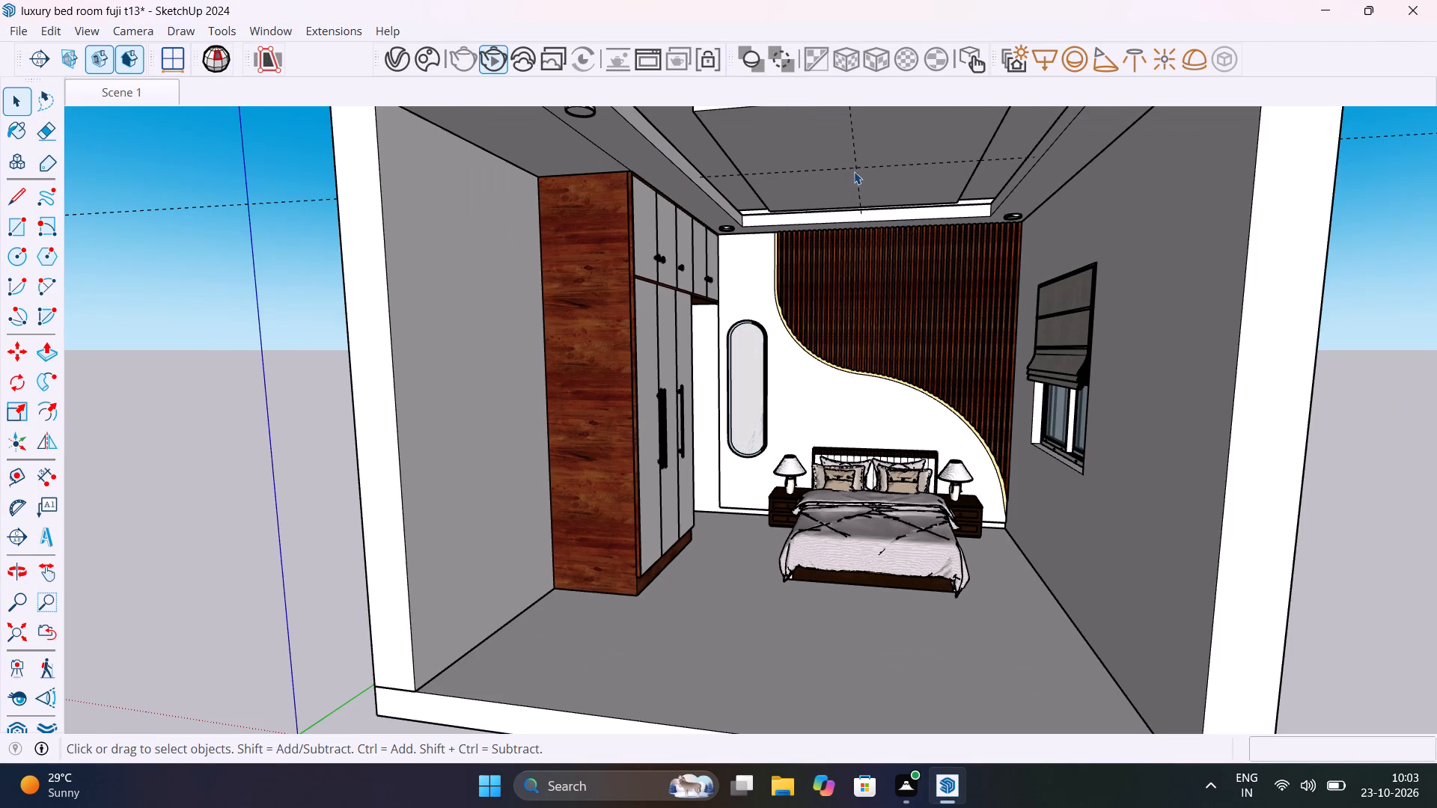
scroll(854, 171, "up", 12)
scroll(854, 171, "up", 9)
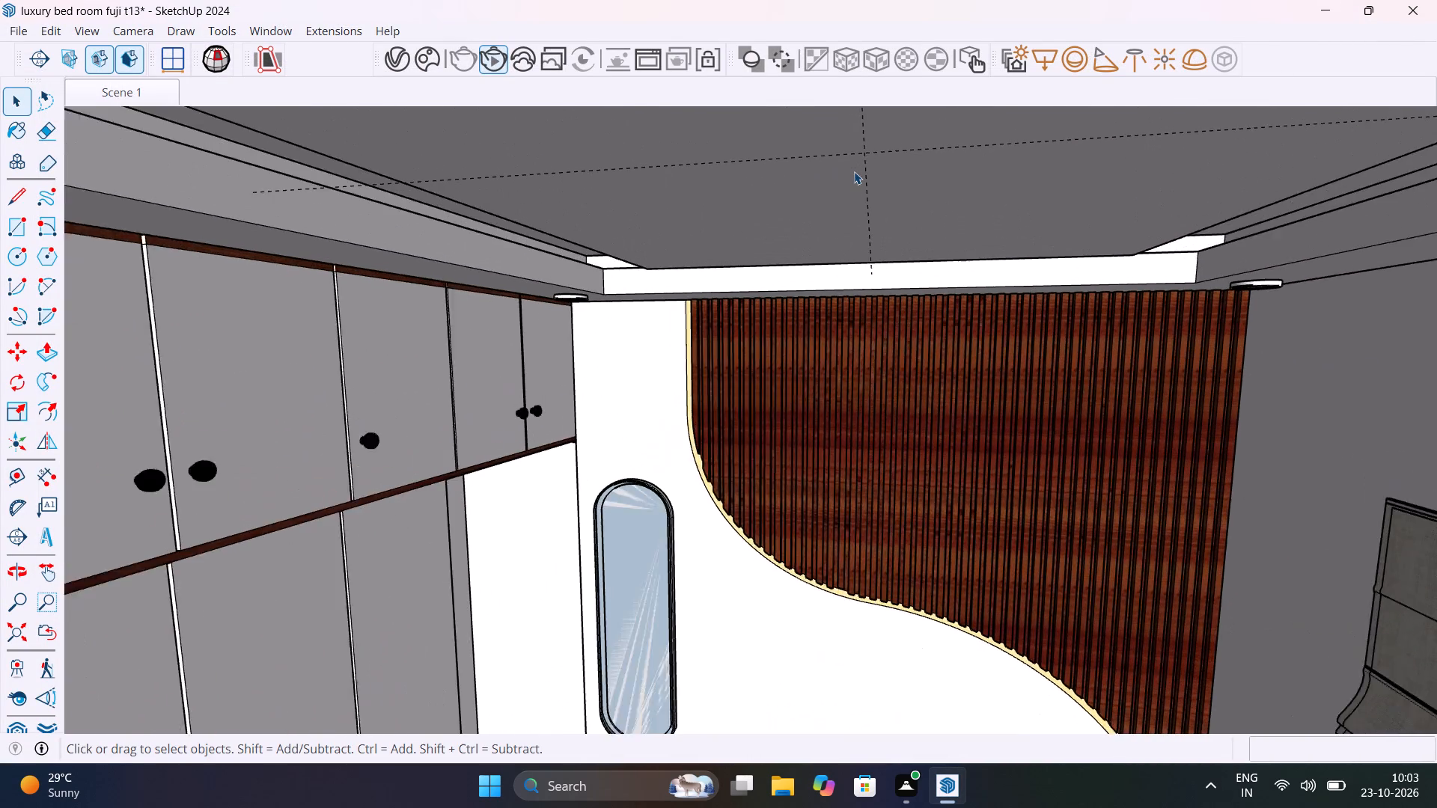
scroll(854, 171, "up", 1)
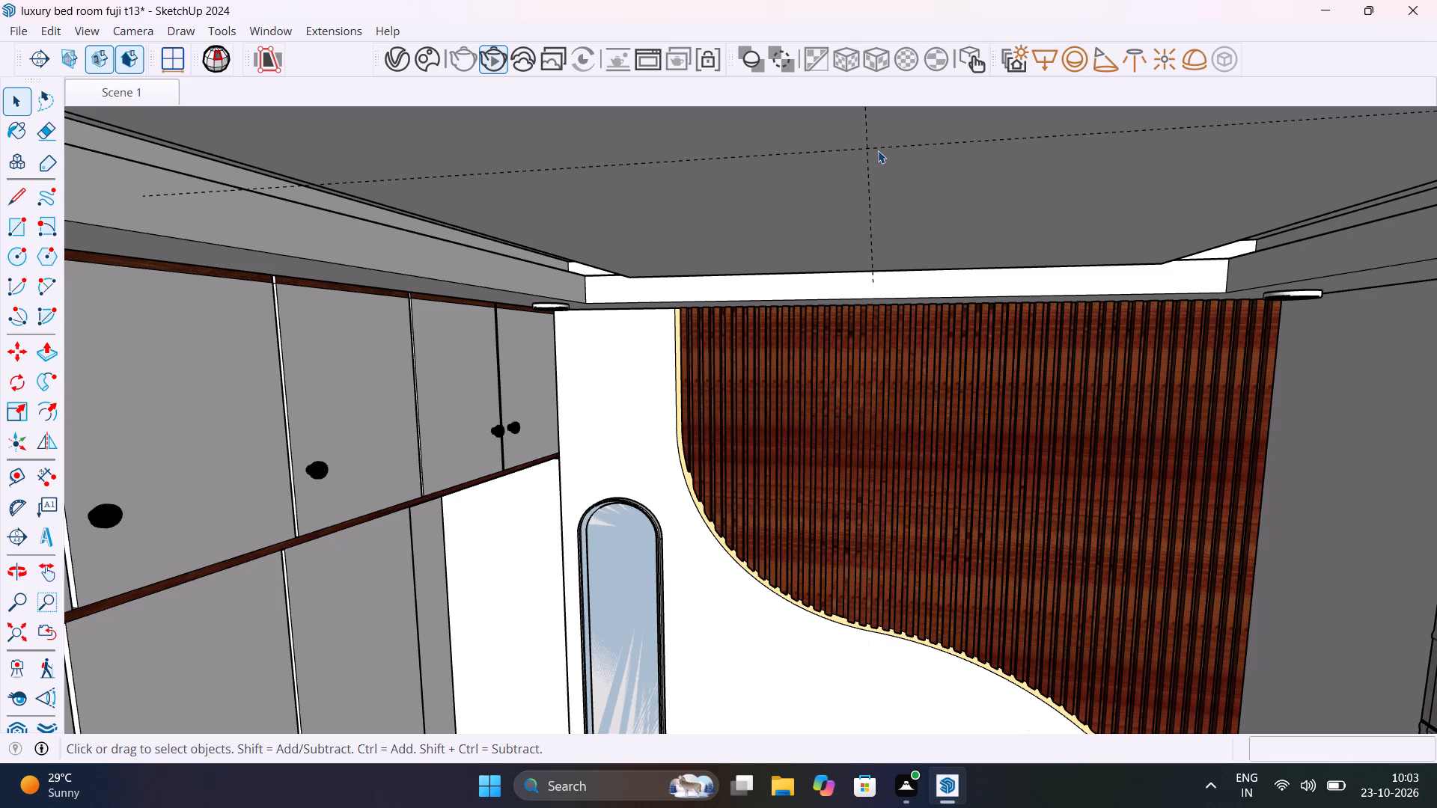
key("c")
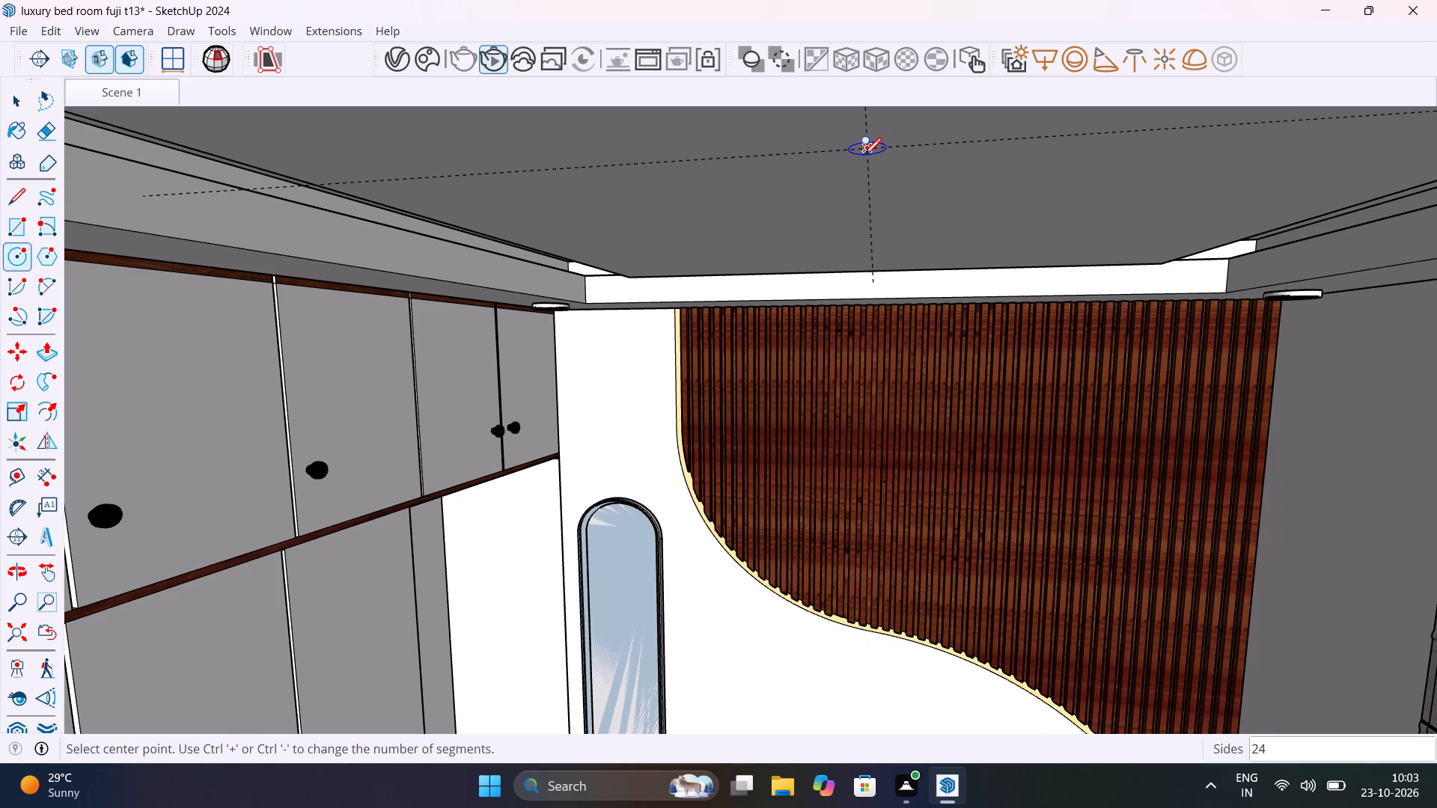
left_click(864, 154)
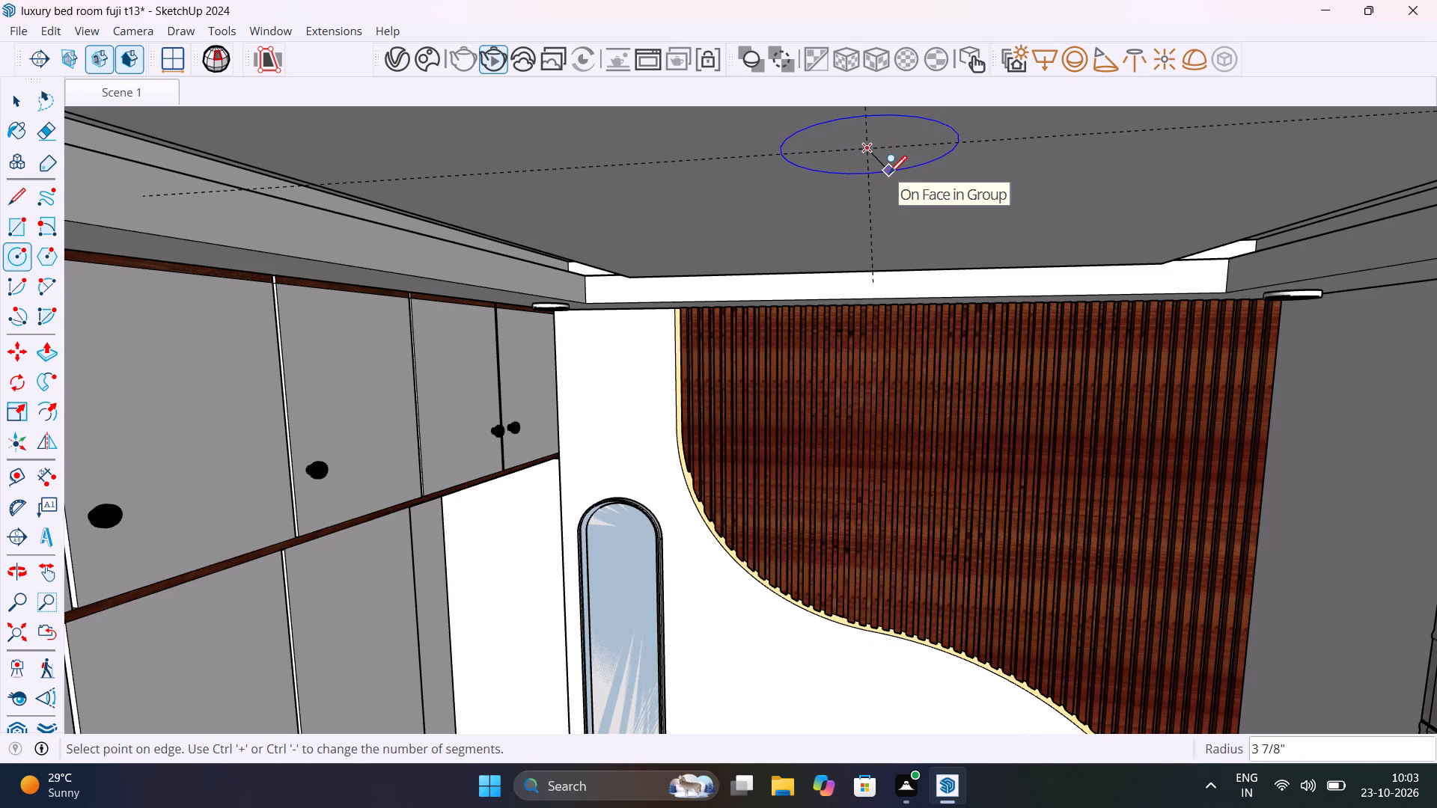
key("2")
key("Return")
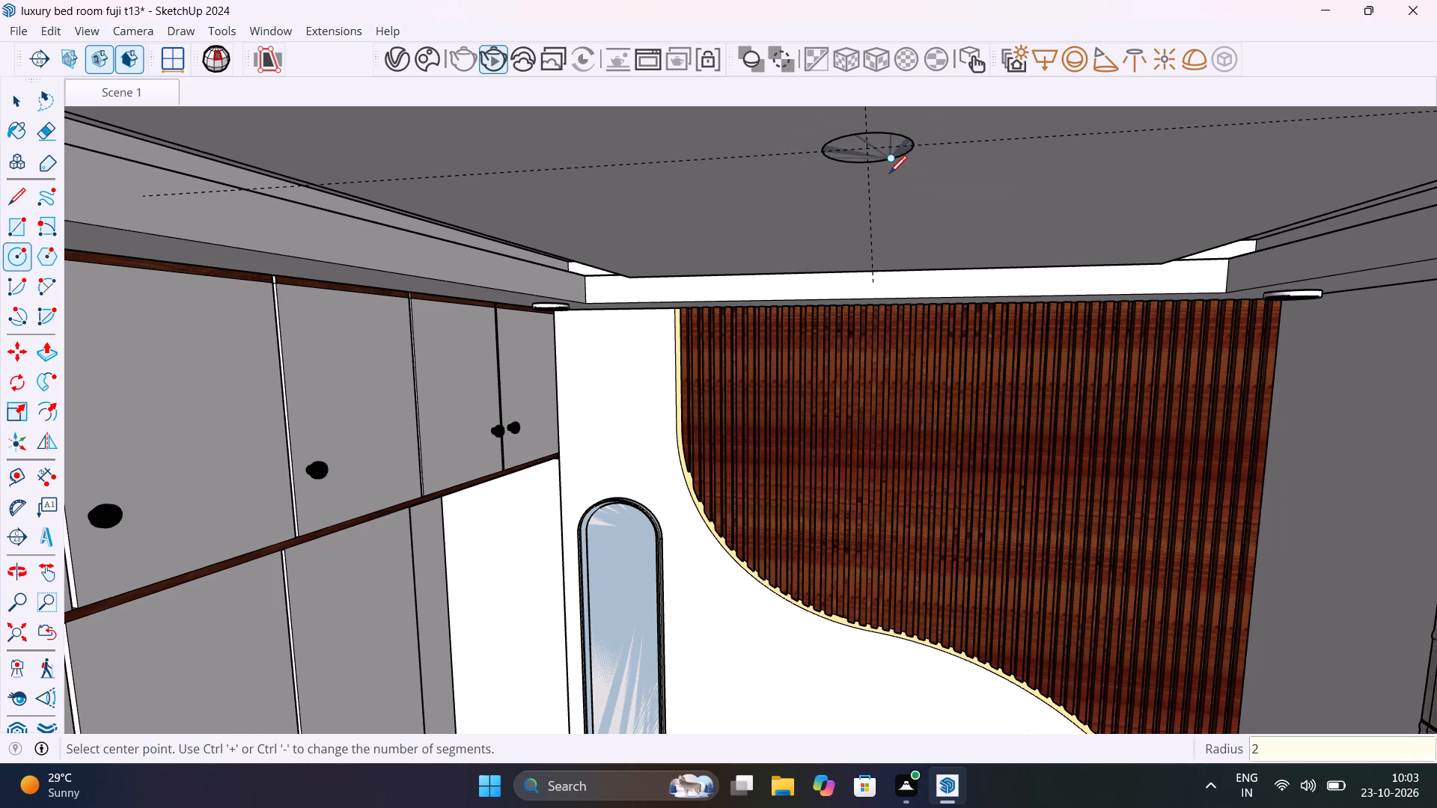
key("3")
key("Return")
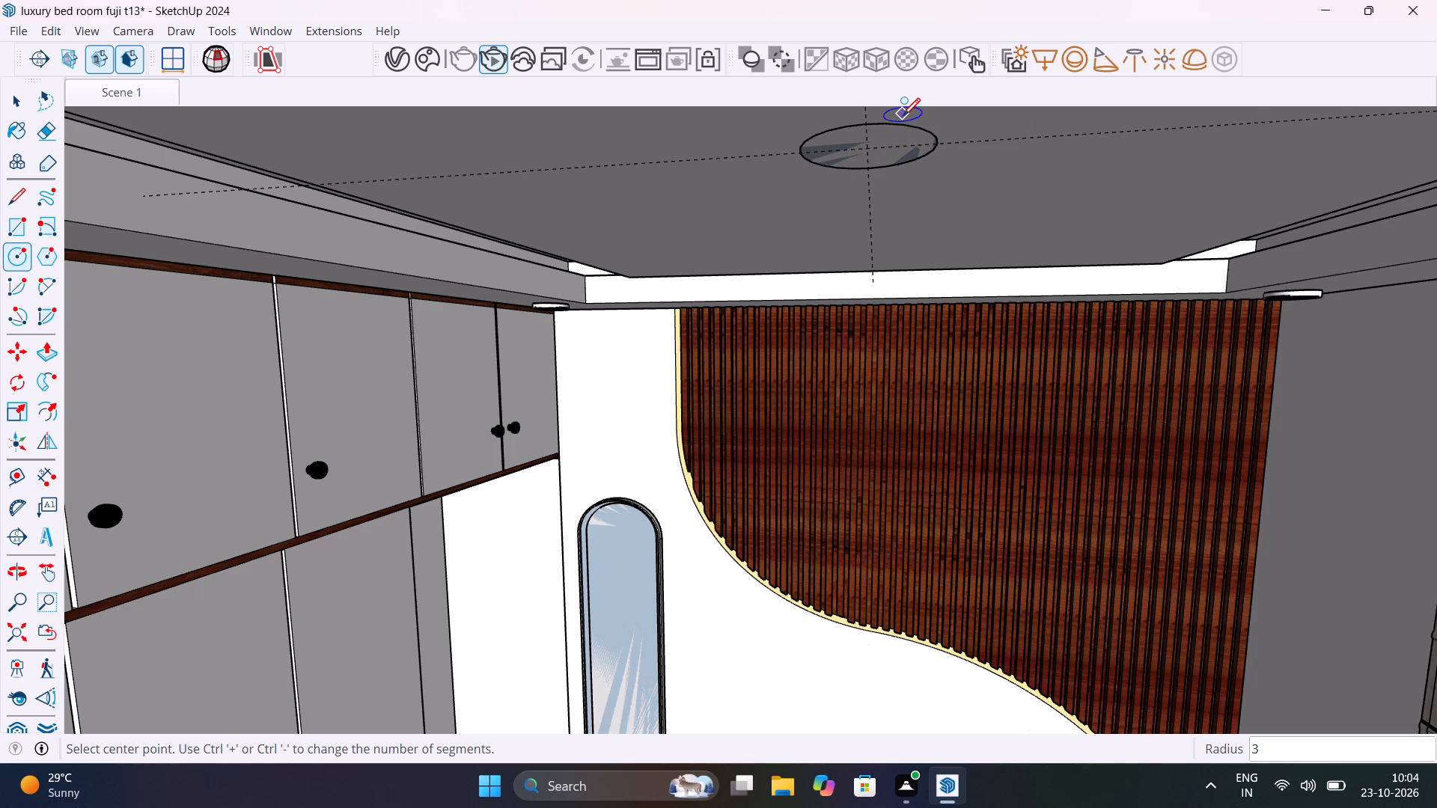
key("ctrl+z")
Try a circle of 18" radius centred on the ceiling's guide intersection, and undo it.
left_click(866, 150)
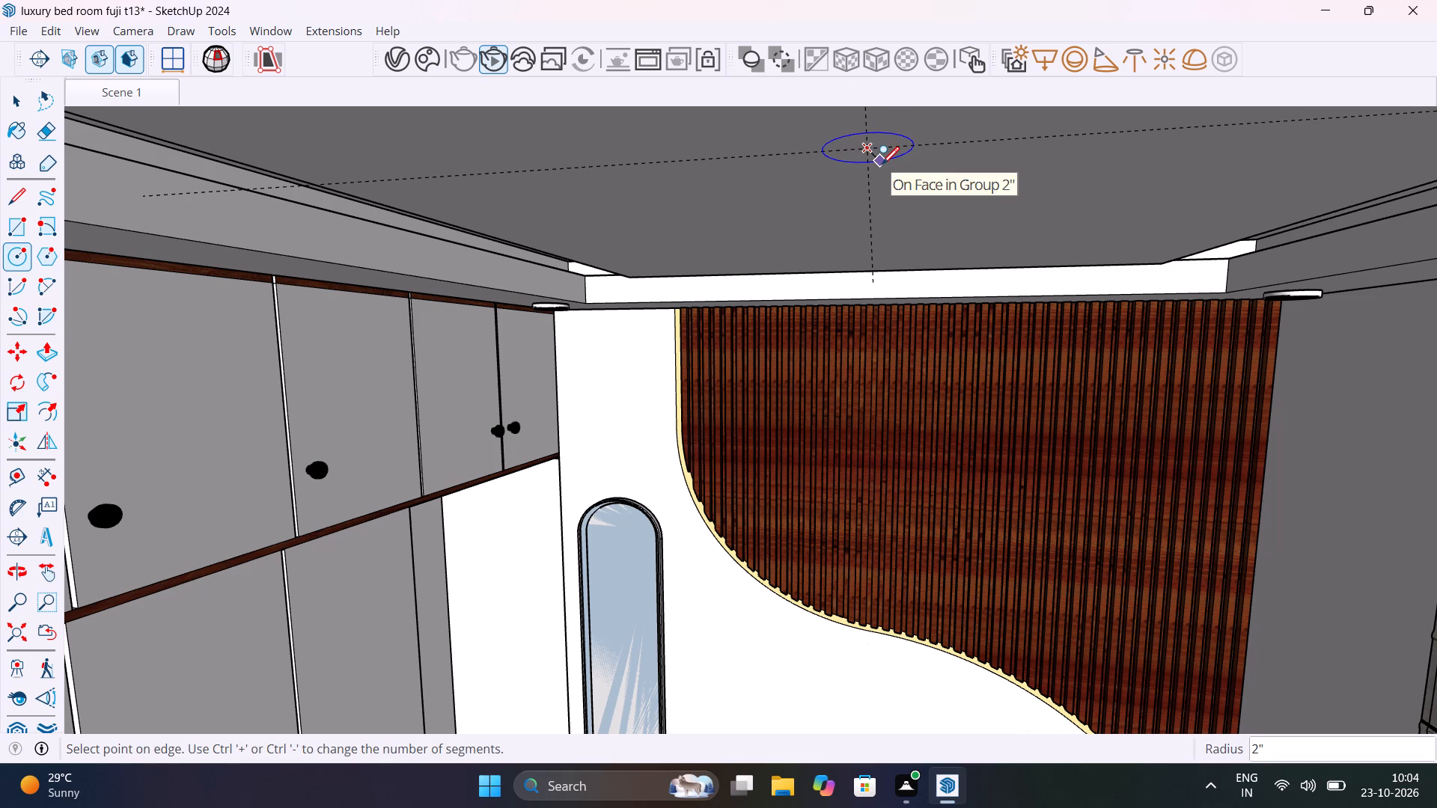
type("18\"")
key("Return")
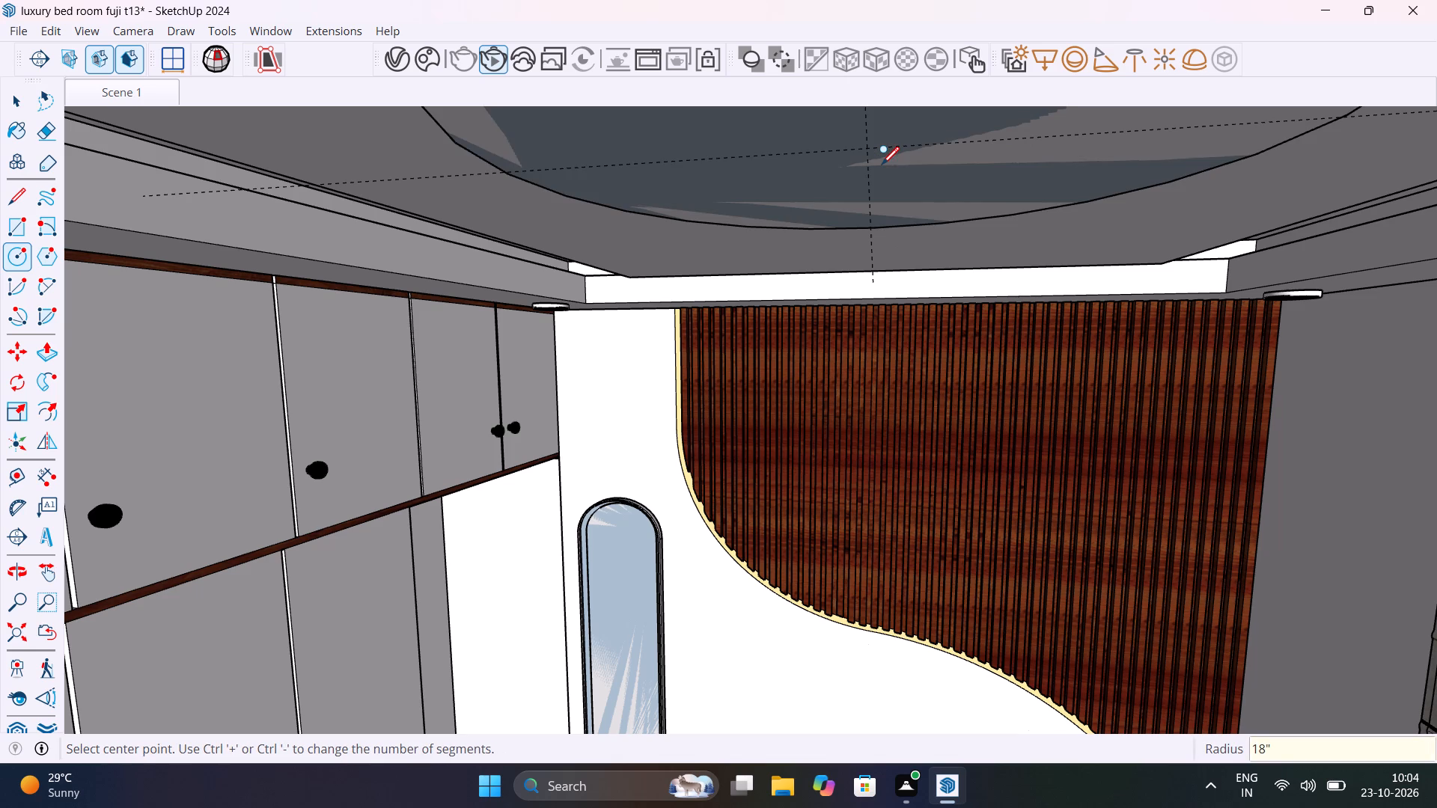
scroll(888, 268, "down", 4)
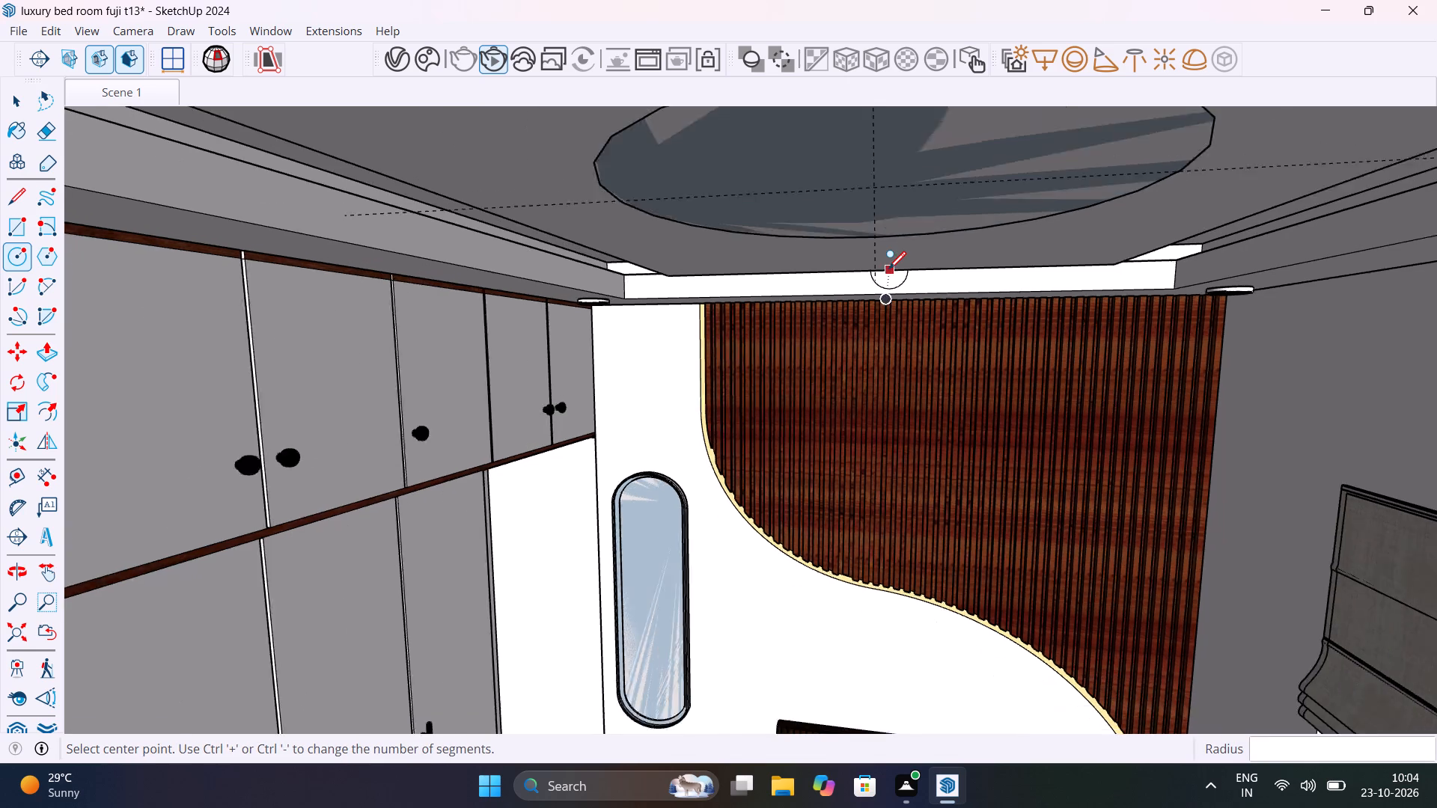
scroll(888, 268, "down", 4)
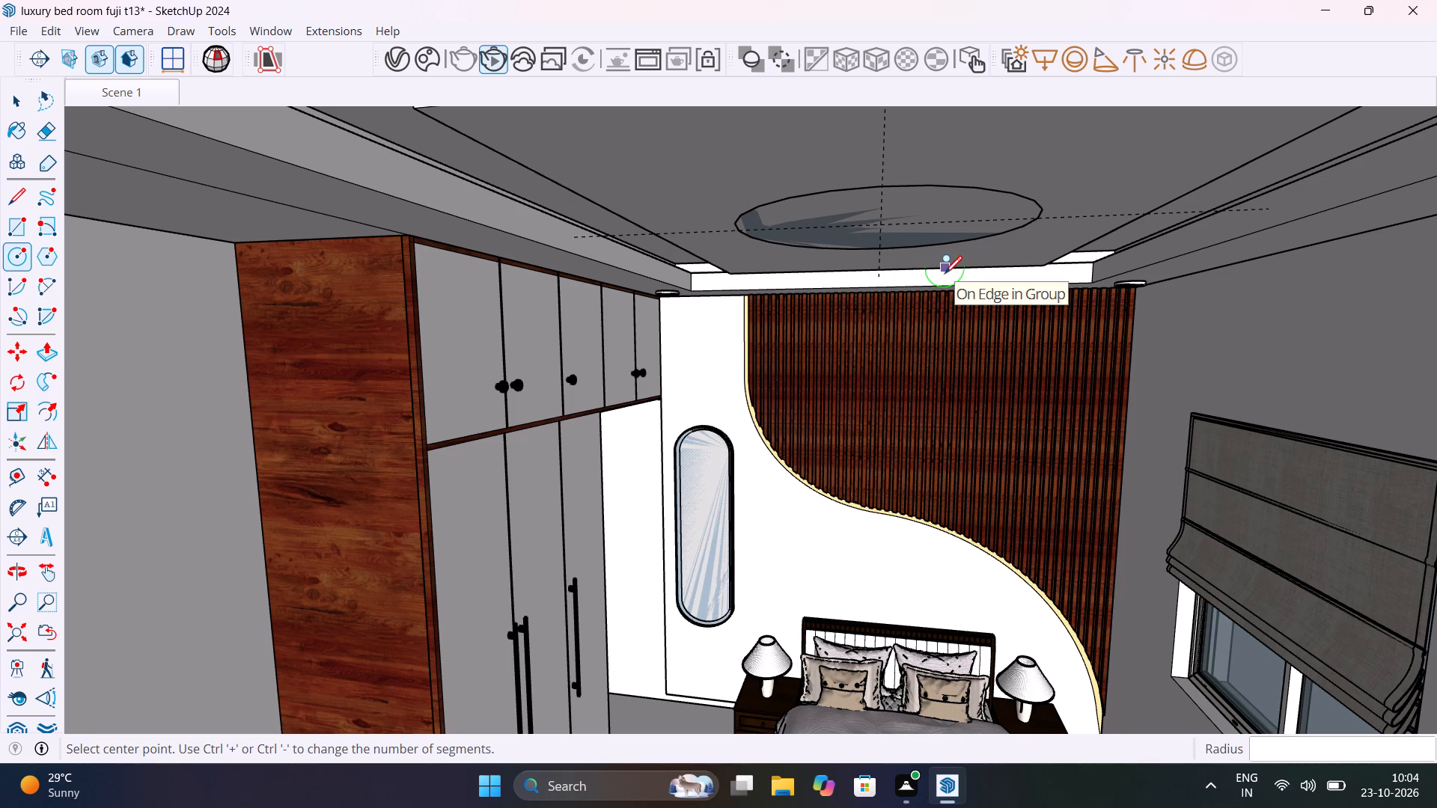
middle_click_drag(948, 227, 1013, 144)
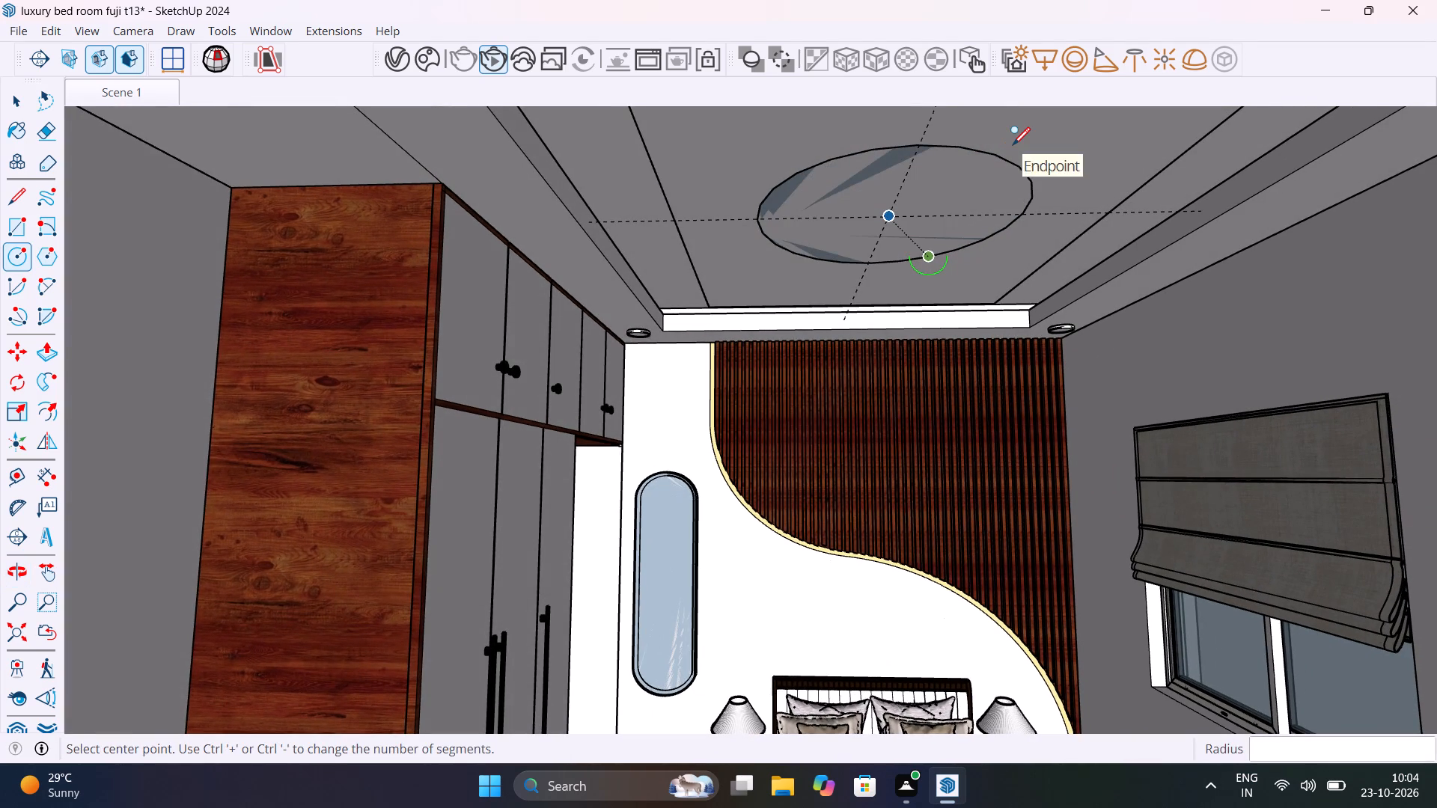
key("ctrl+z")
Measure across the top of the ceiling fan's canopy outside the room without keeping a dimension.
scroll(938, 206, "down", 5)
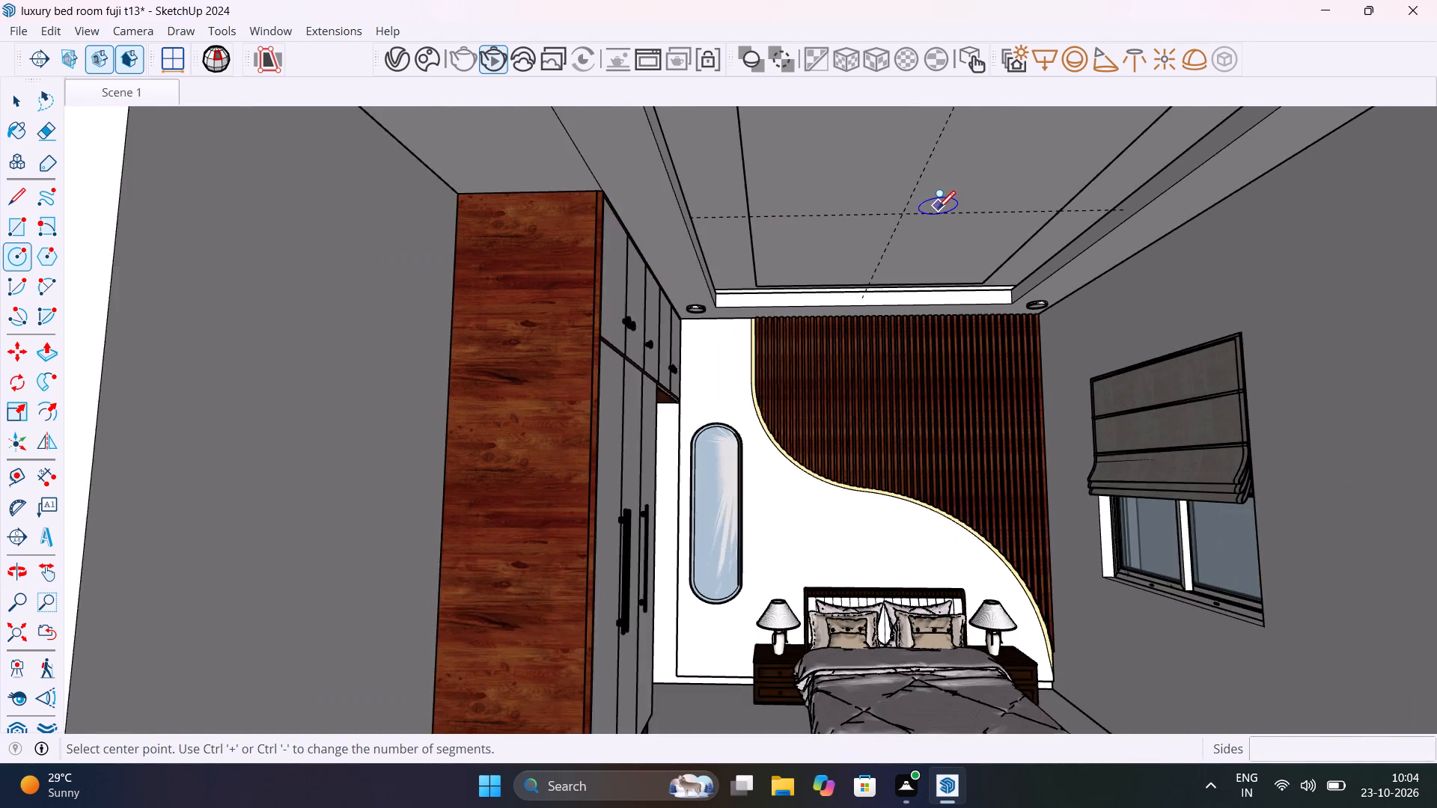
scroll(938, 207, "down", 7)
key("space")
scroll(928, 286, "down", 10)
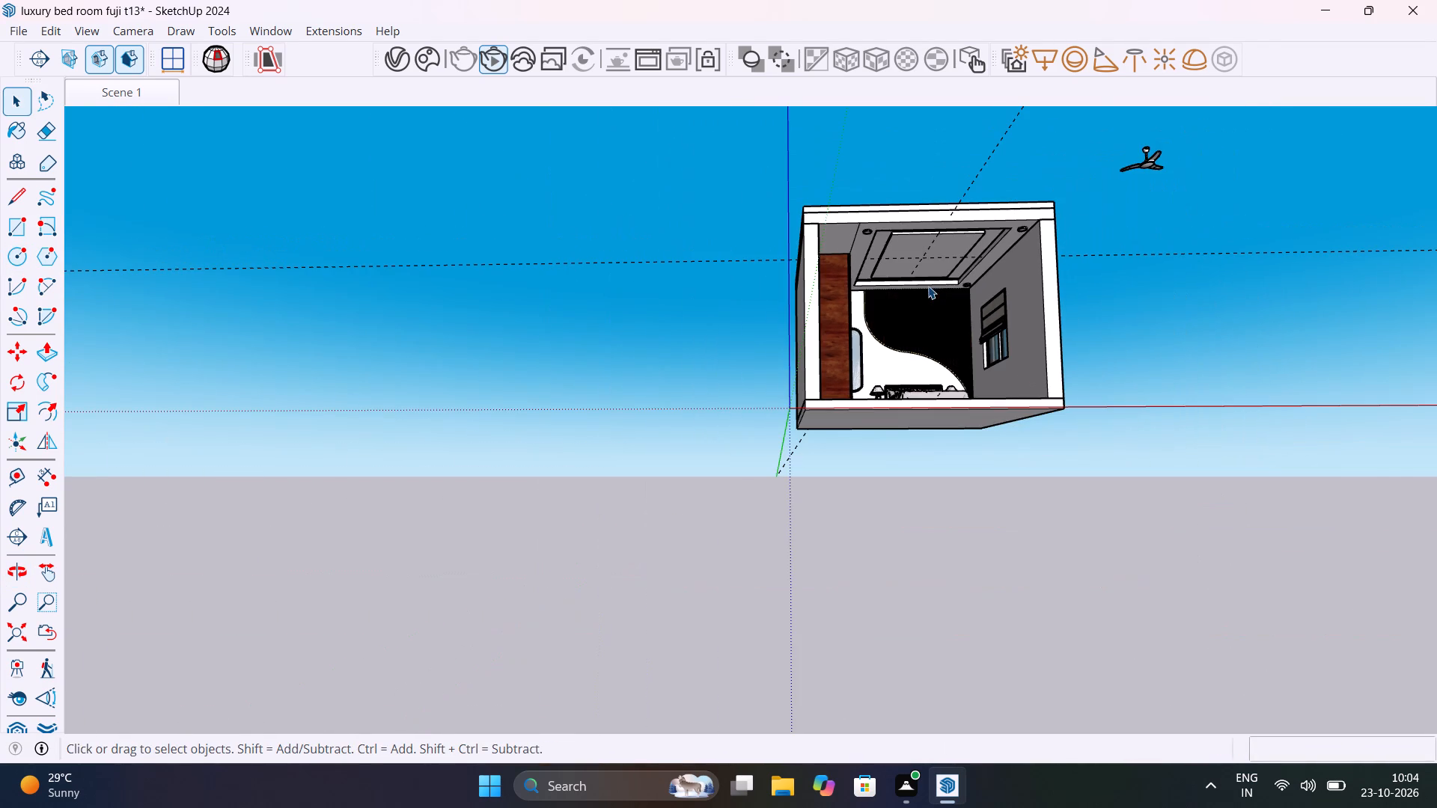
scroll(1158, 139, "up", 20)
scroll(1158, 139, "up", 1)
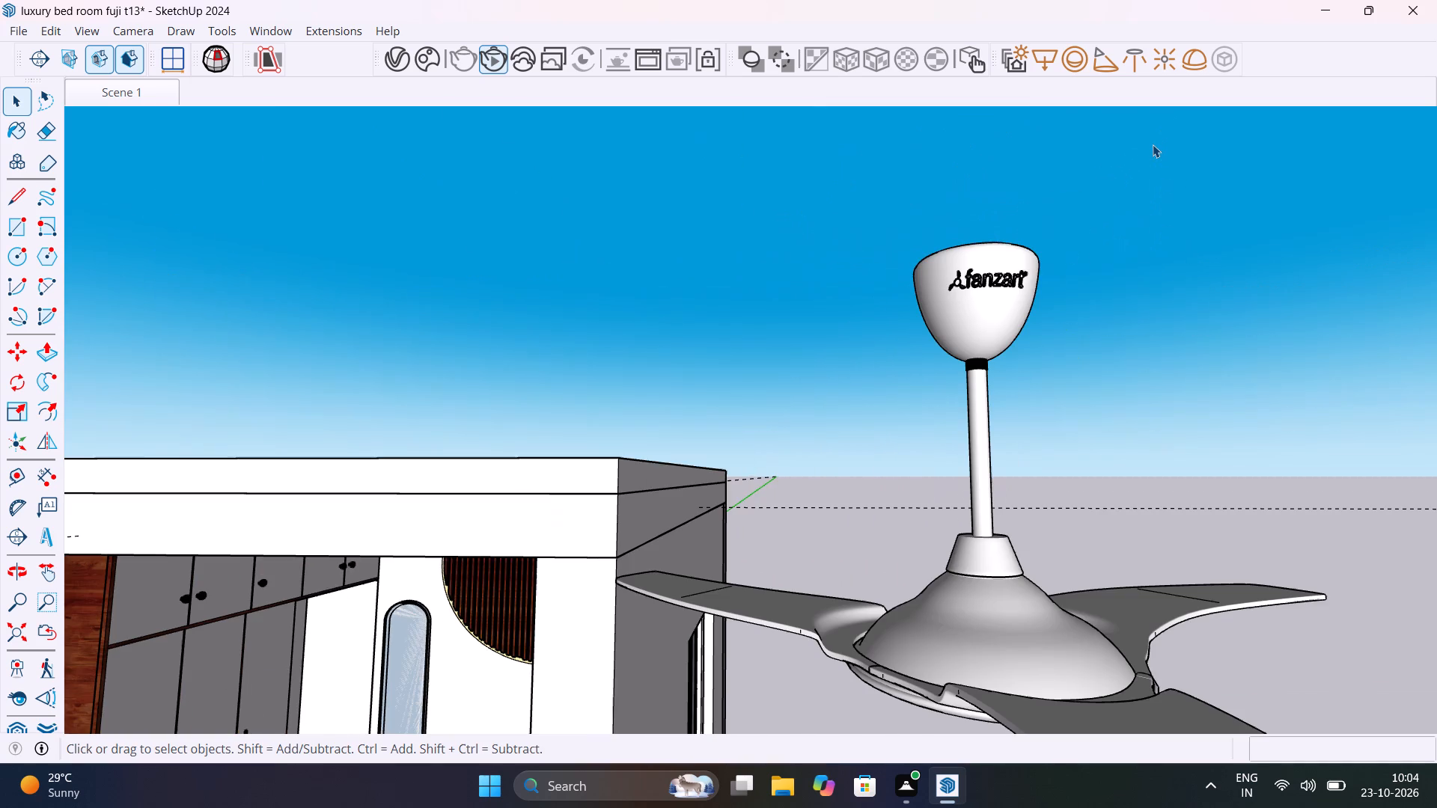
middle_click_drag(992, 272, 1002, 575)
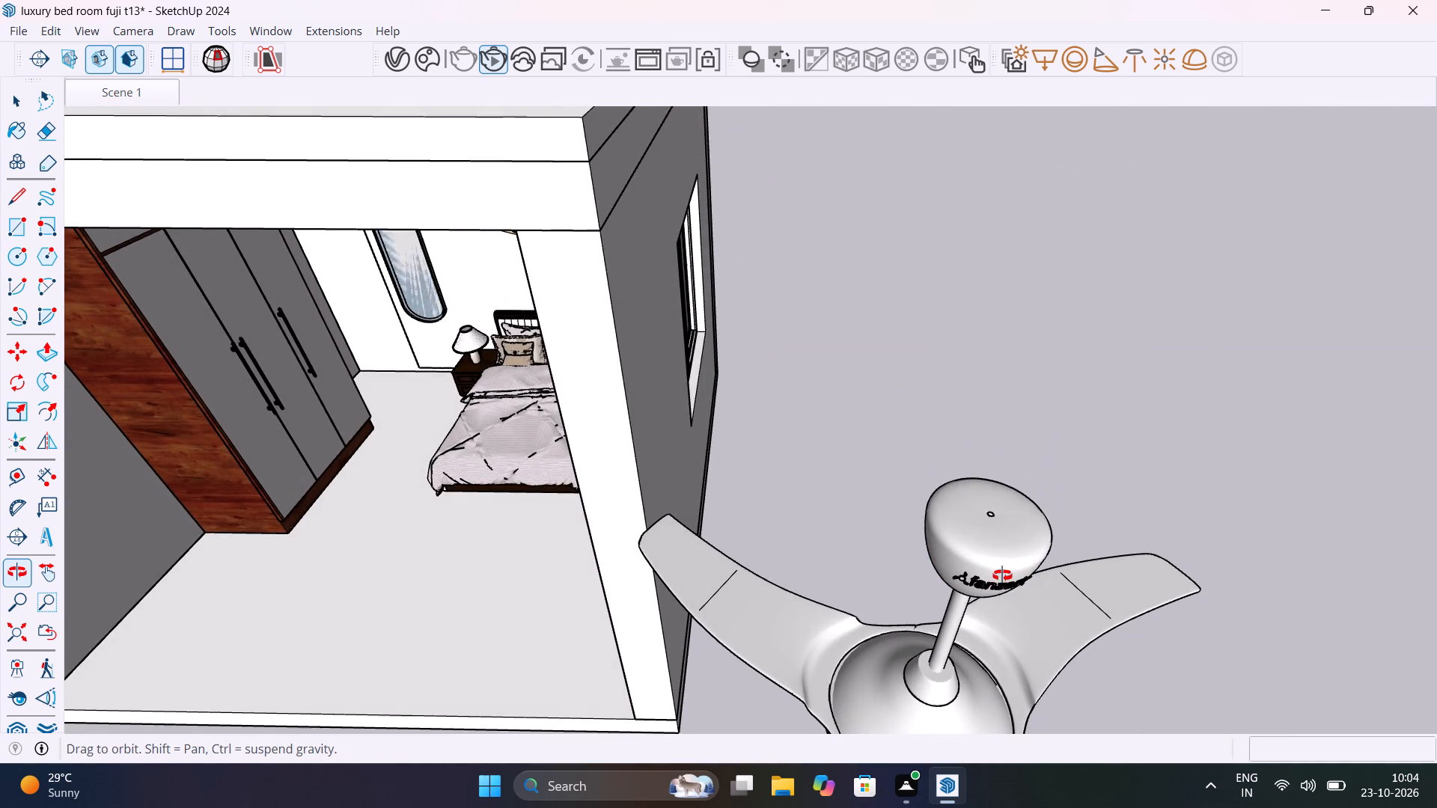
middle_click_drag(1002, 575, 1002, 577)
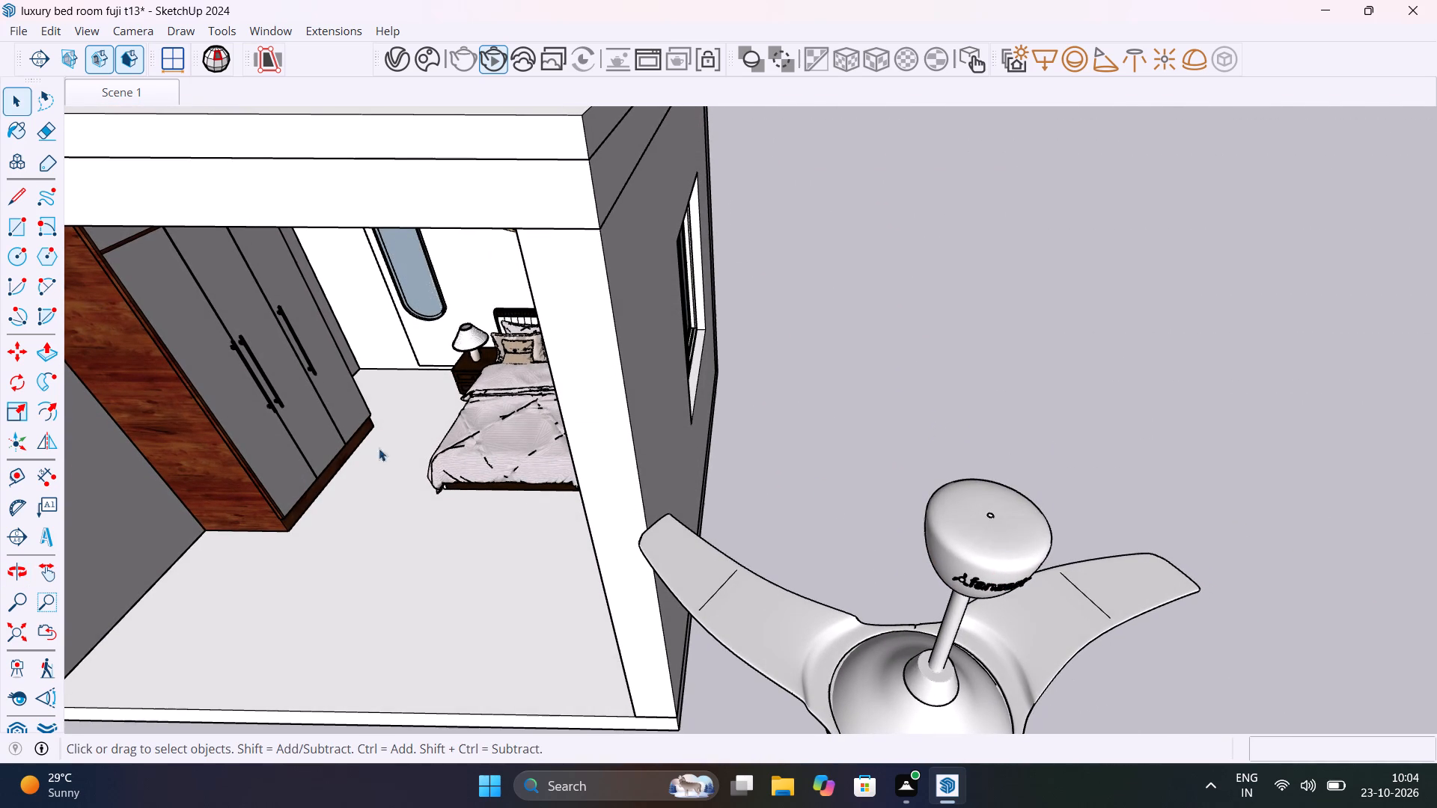
left_click(46, 484)
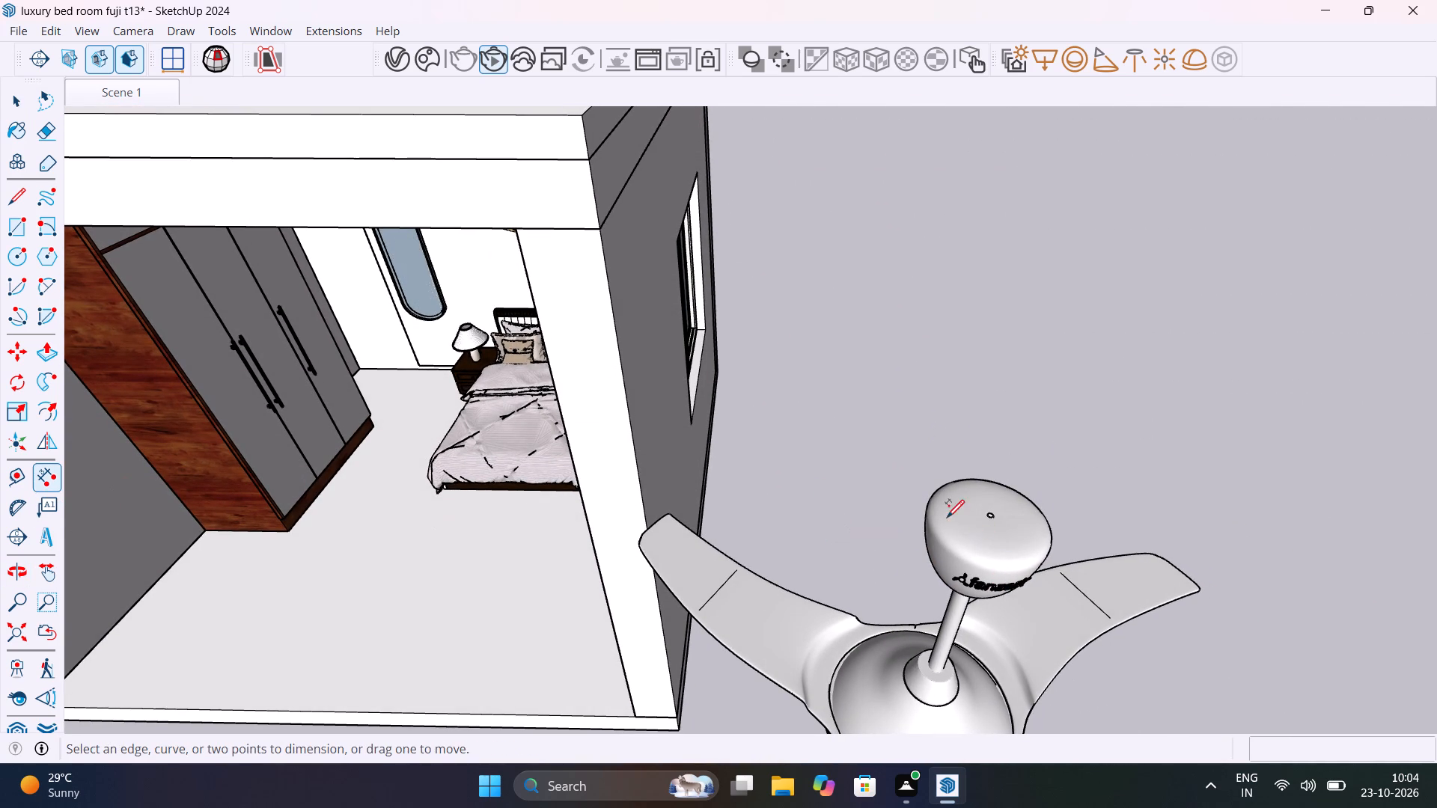
left_click(936, 514)
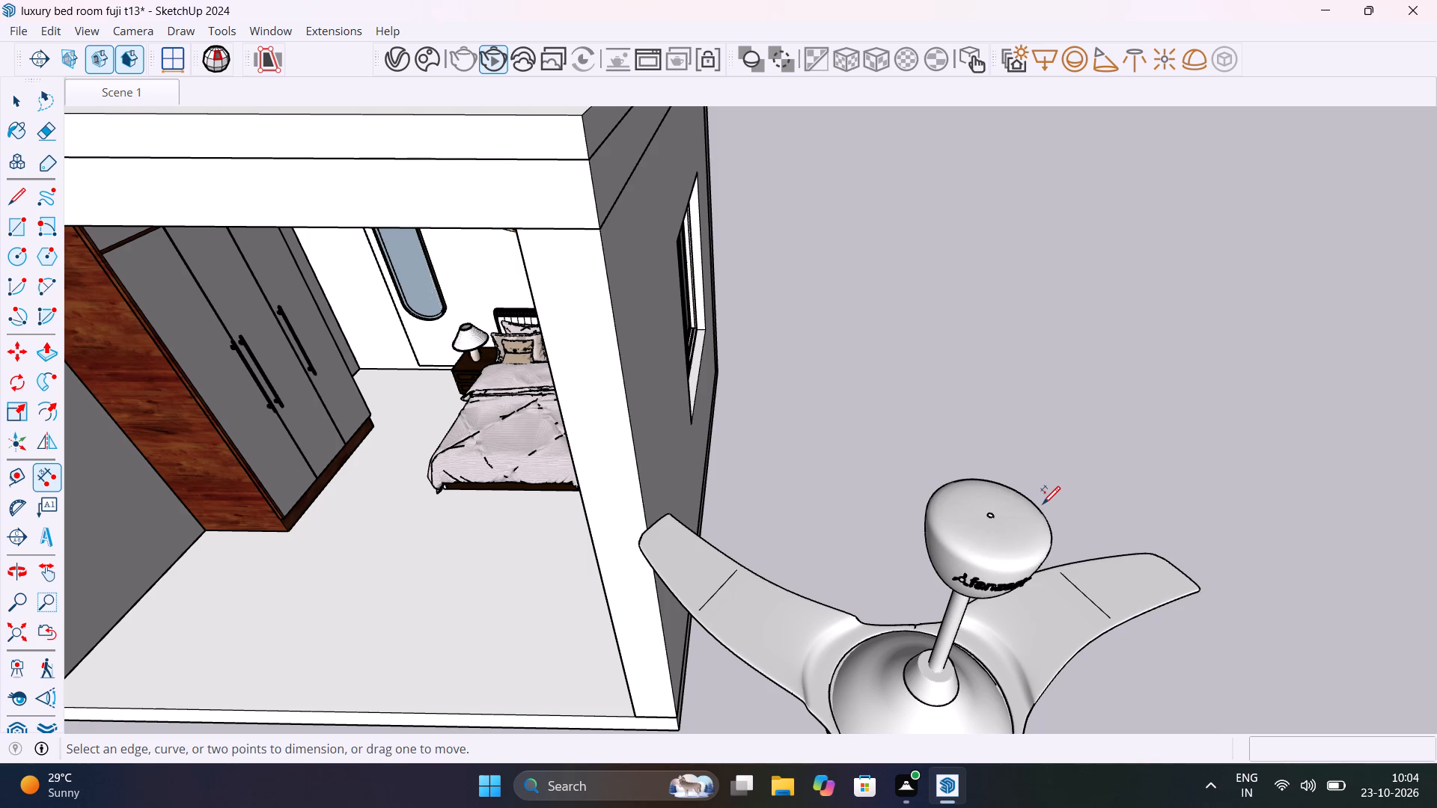
left_click(1042, 503)
left_click(930, 506)
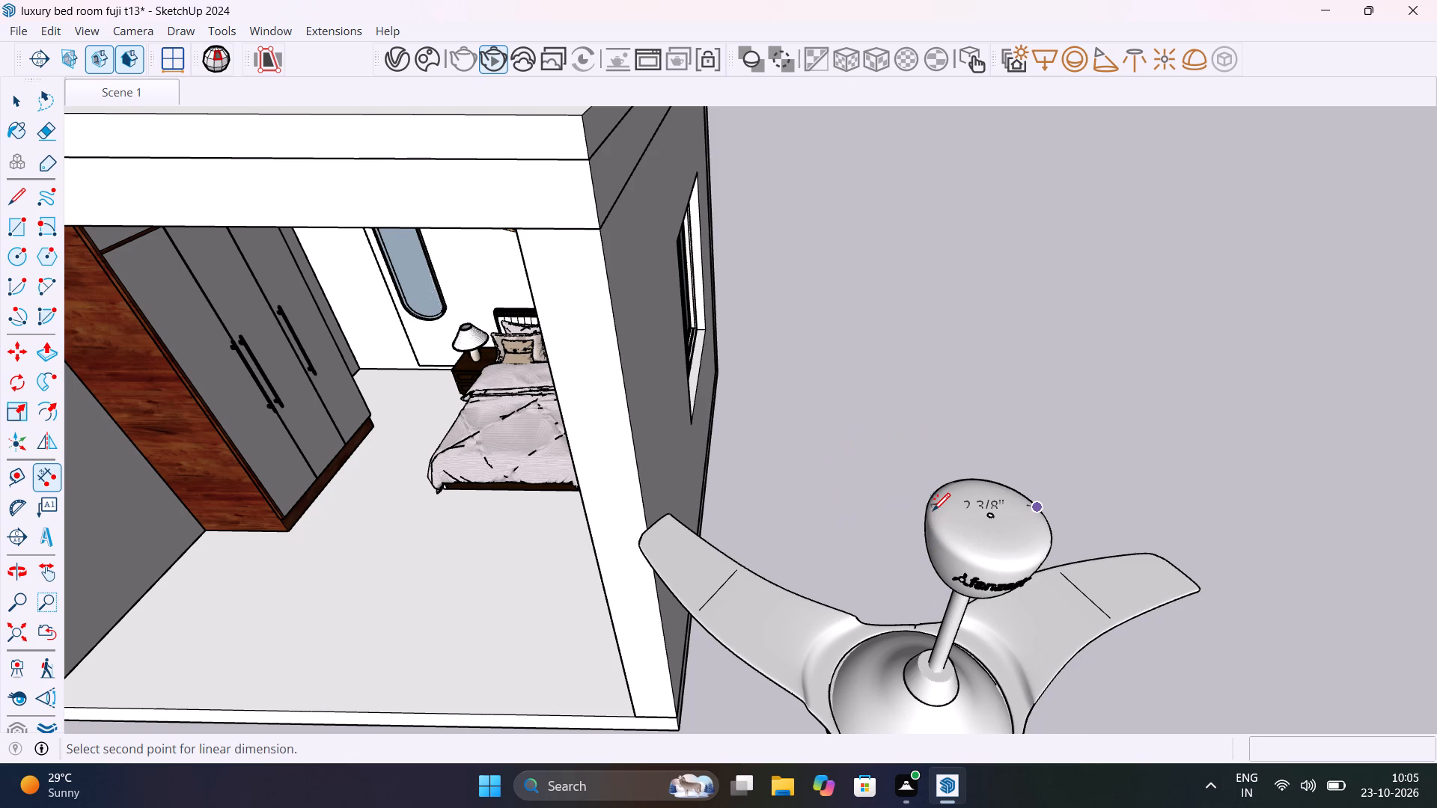
left_click(930, 509)
key("Escape")
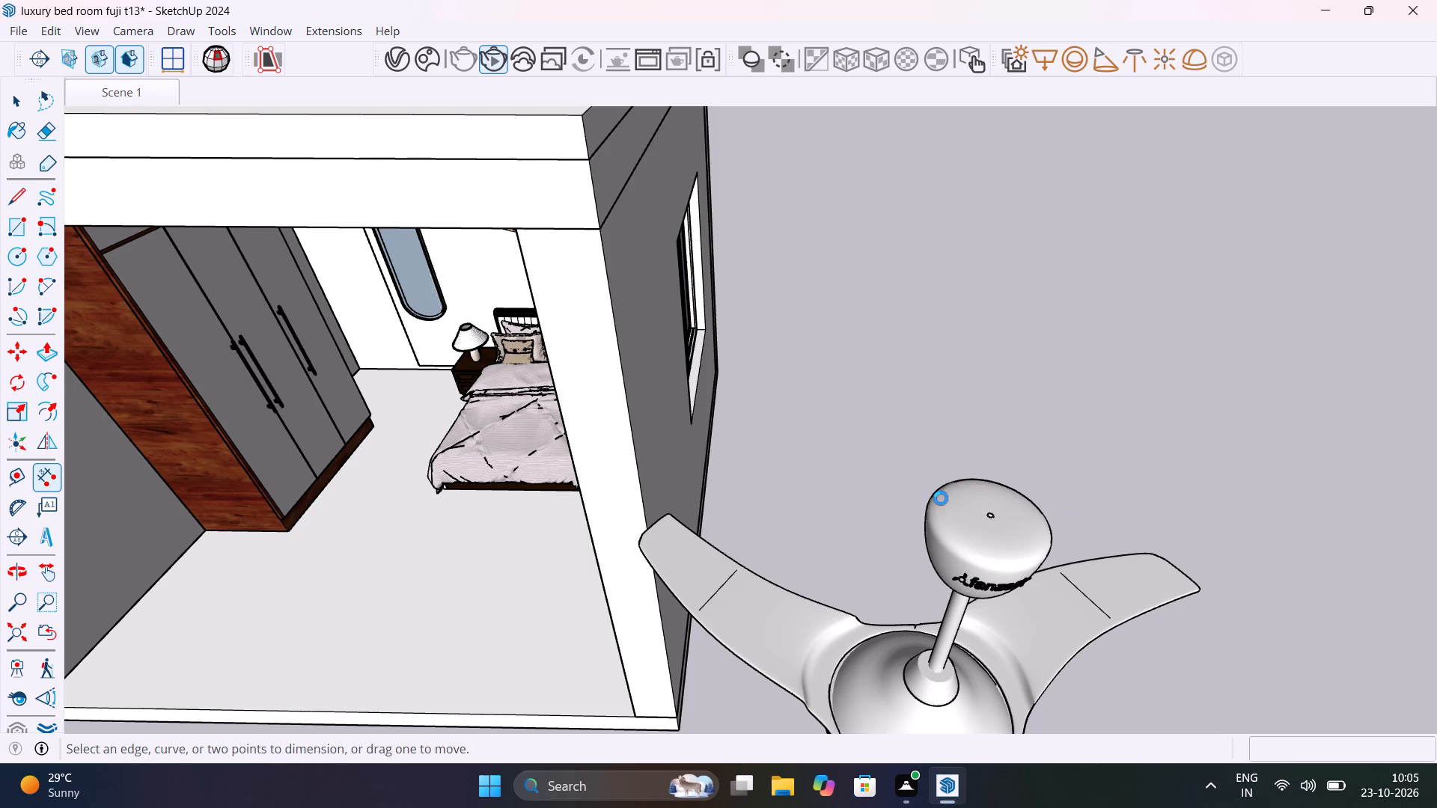
key("space")
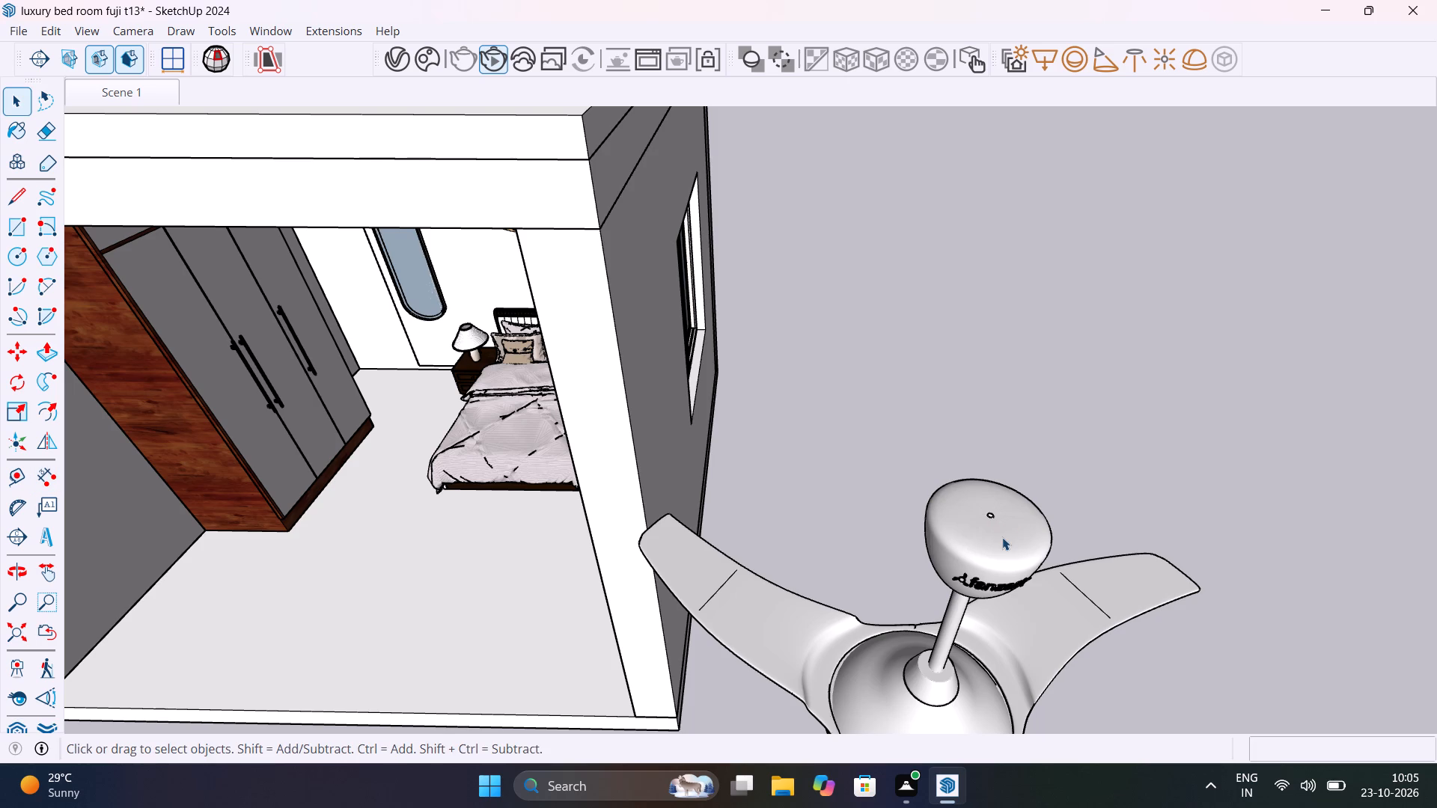
Move the ceiling fan by the top centre of its canopy from outside into the bedroom, below the false ceiling.
middle_click_drag(1039, 560, 1076, 497)
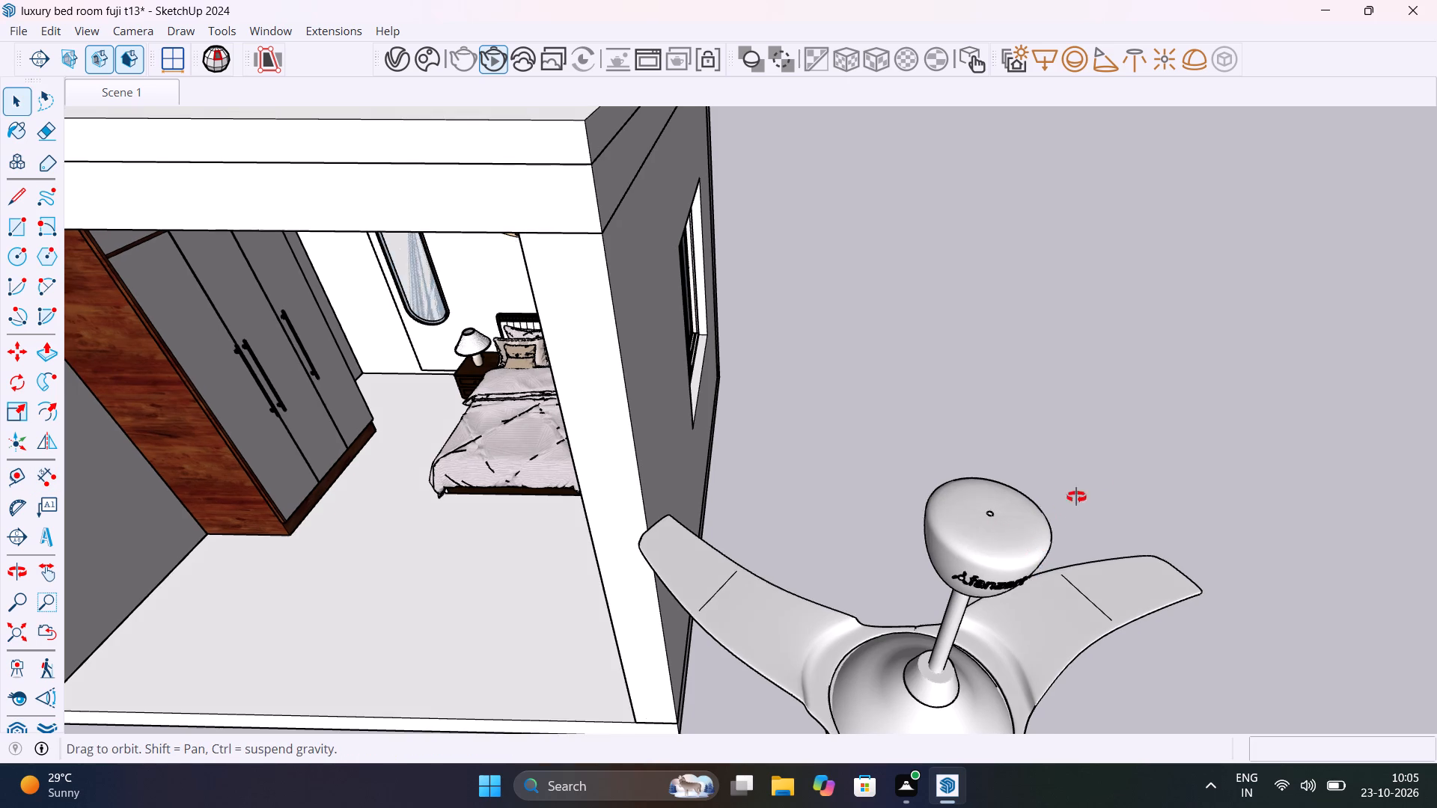
middle_click_drag(1076, 497, 1227, 373)
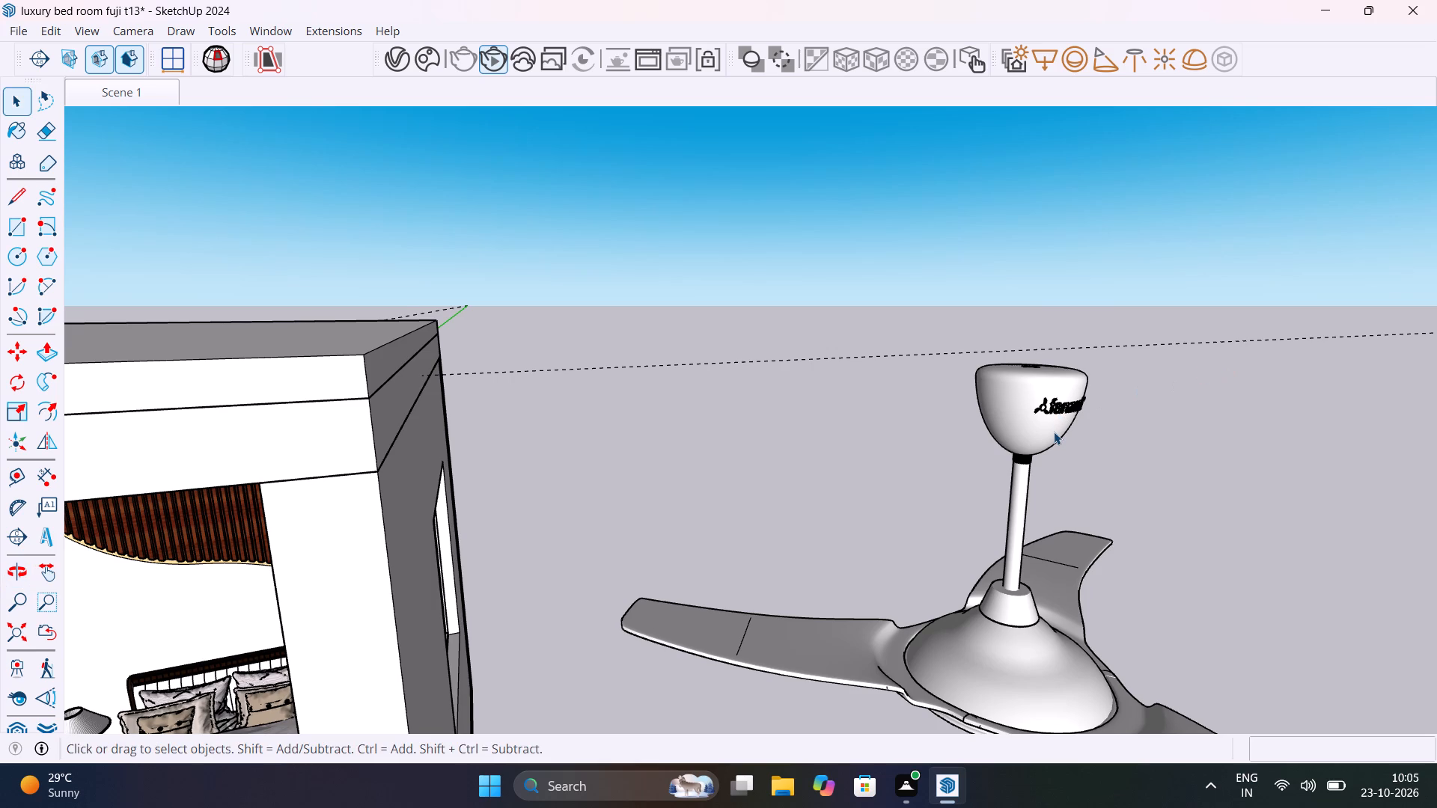
left_click(1054, 432)
scroll(1054, 432, "down", 7)
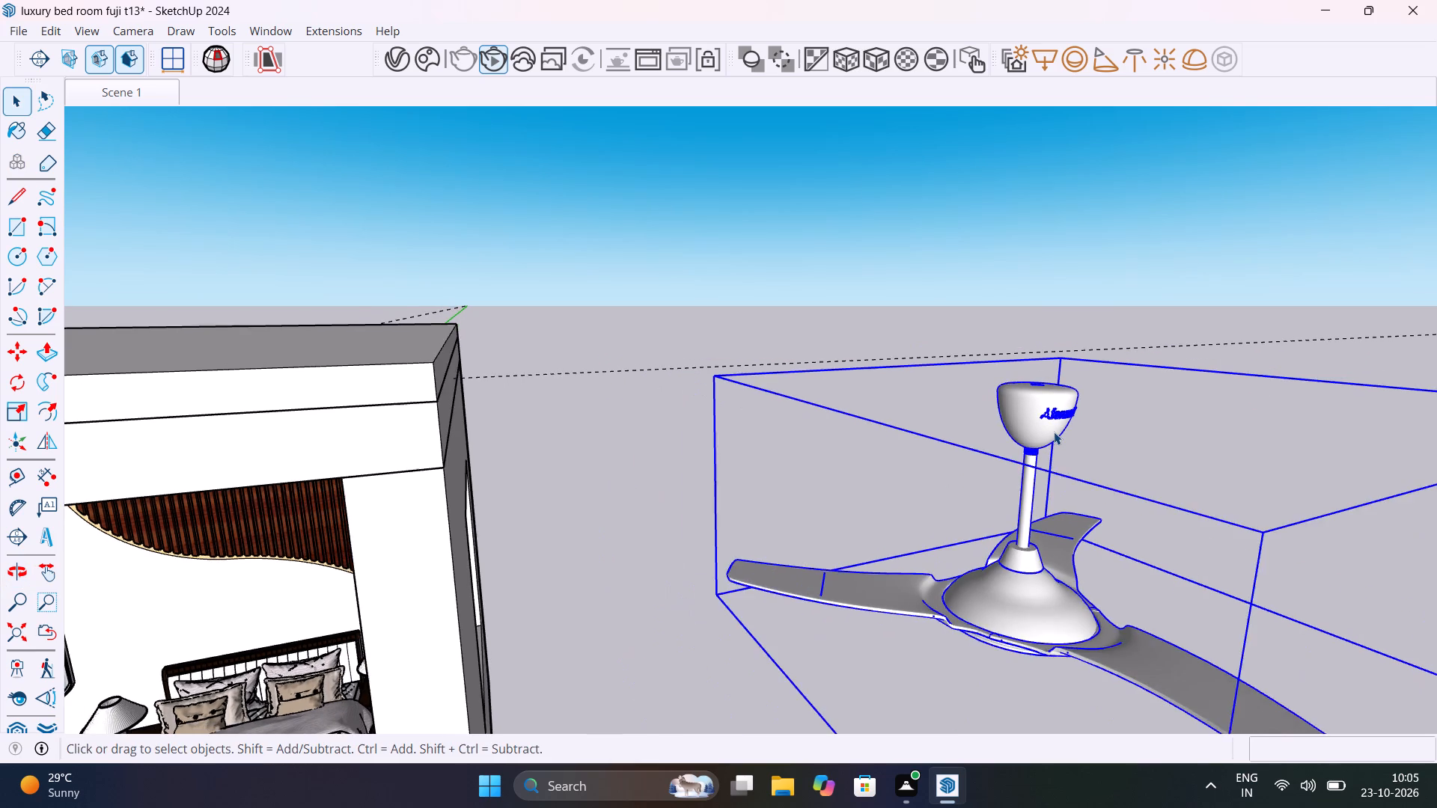
scroll(1054, 432, "down", 20)
scroll(1054, 432, "down", 2)
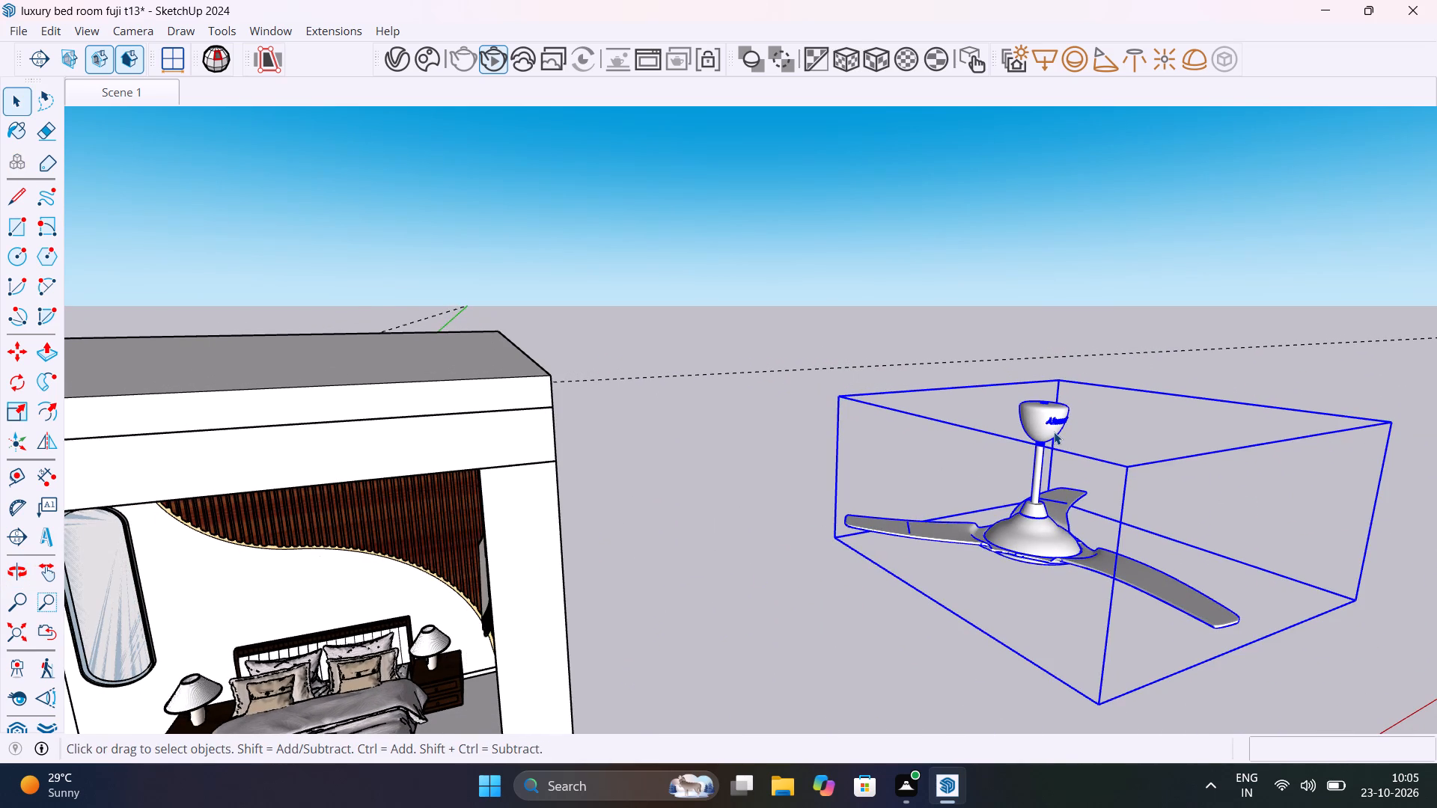
key("m")
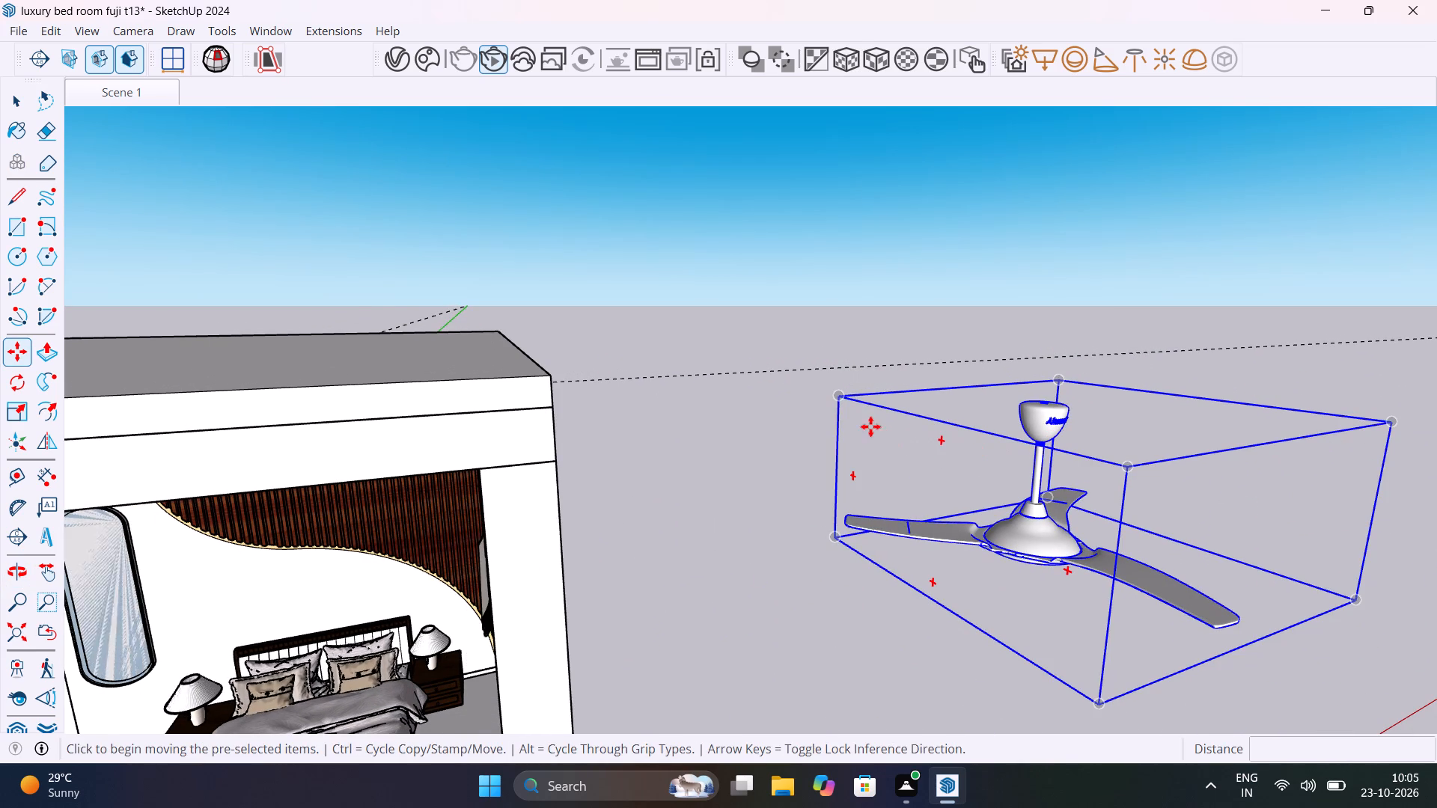
left_click(1043, 397)
scroll(654, 523, "down", 12)
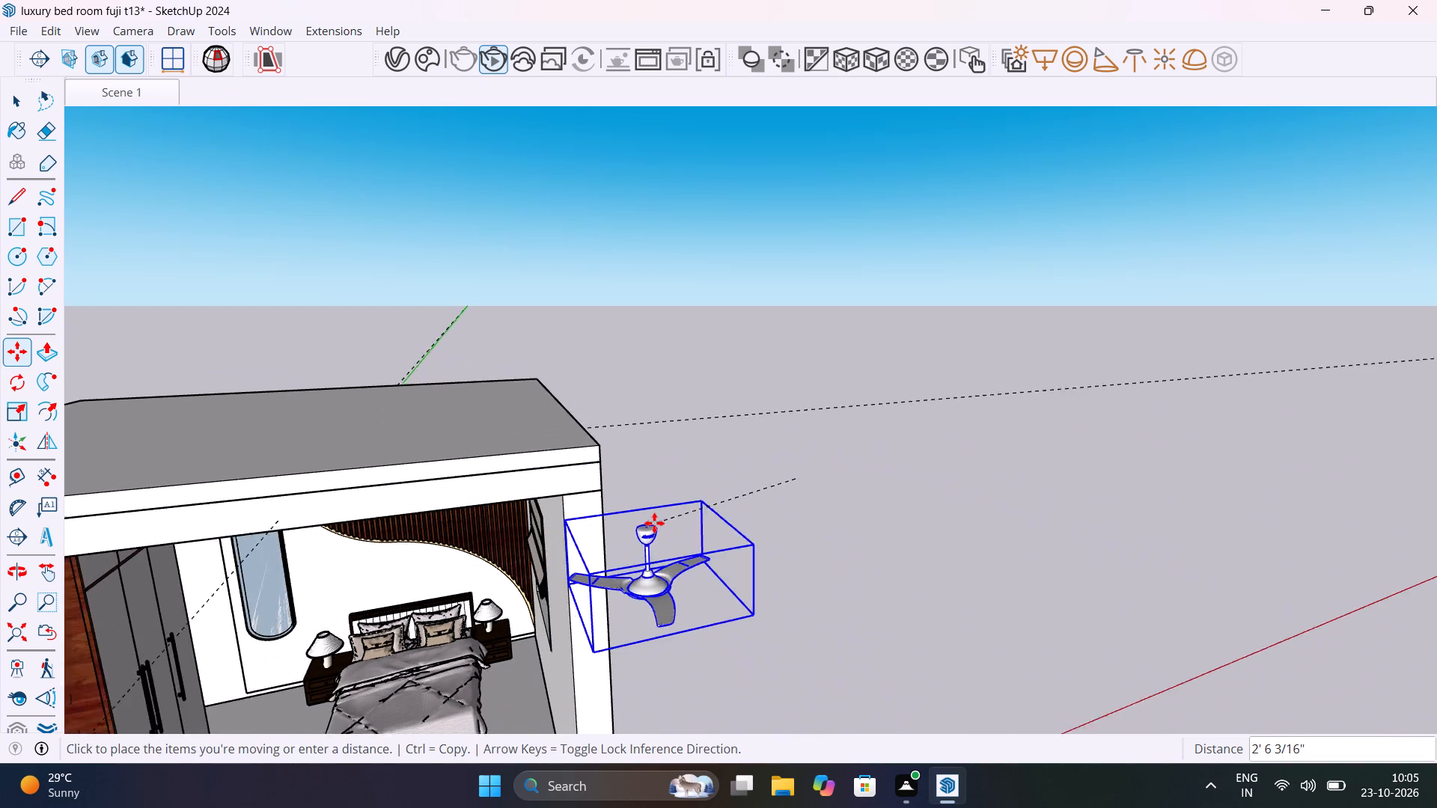
scroll(654, 523, "down", 3)
middle_click_drag(493, 592, 597, 688, "shift")
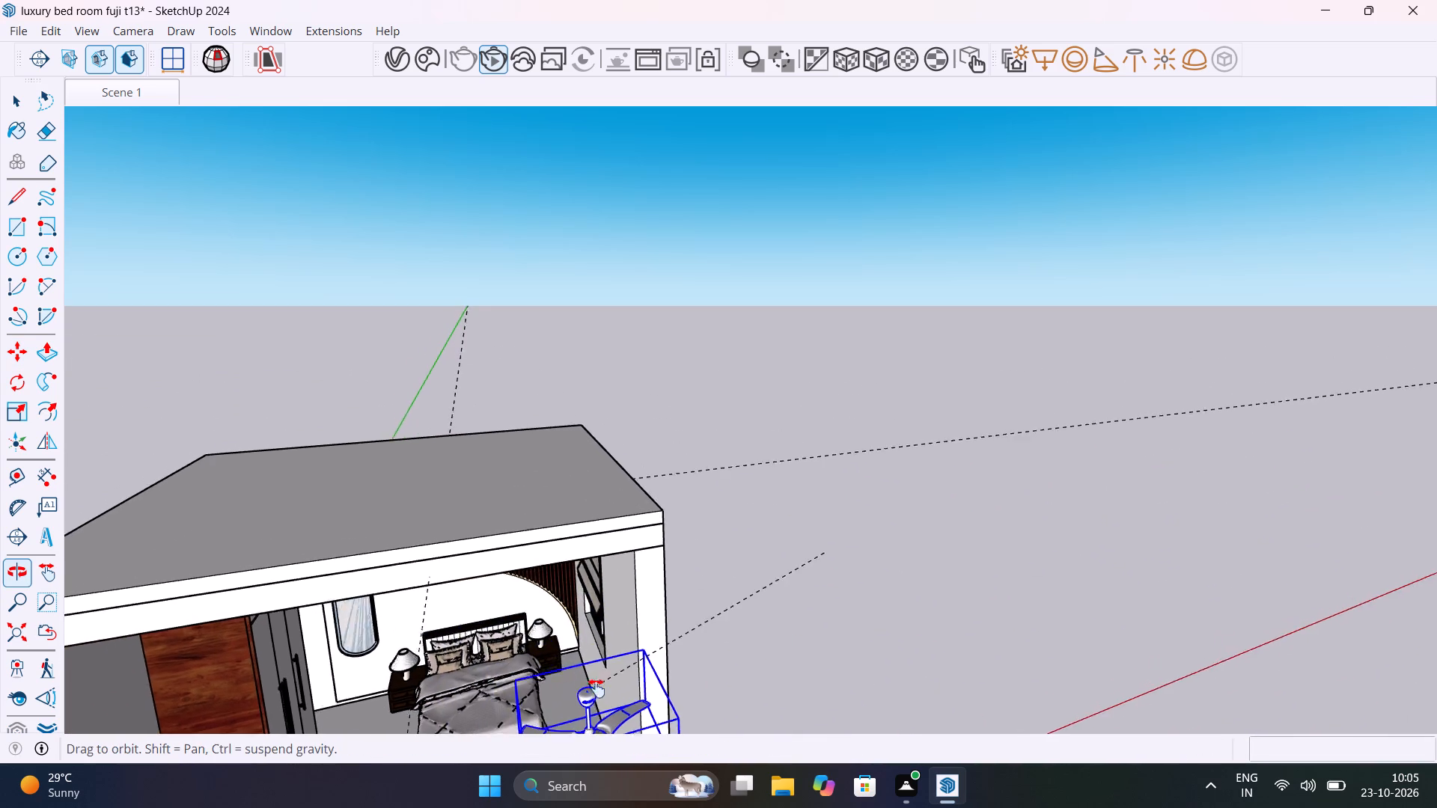
middle_click_drag(597, 688, 531, 434, "shift")
scroll(456, 647, "up", 8)
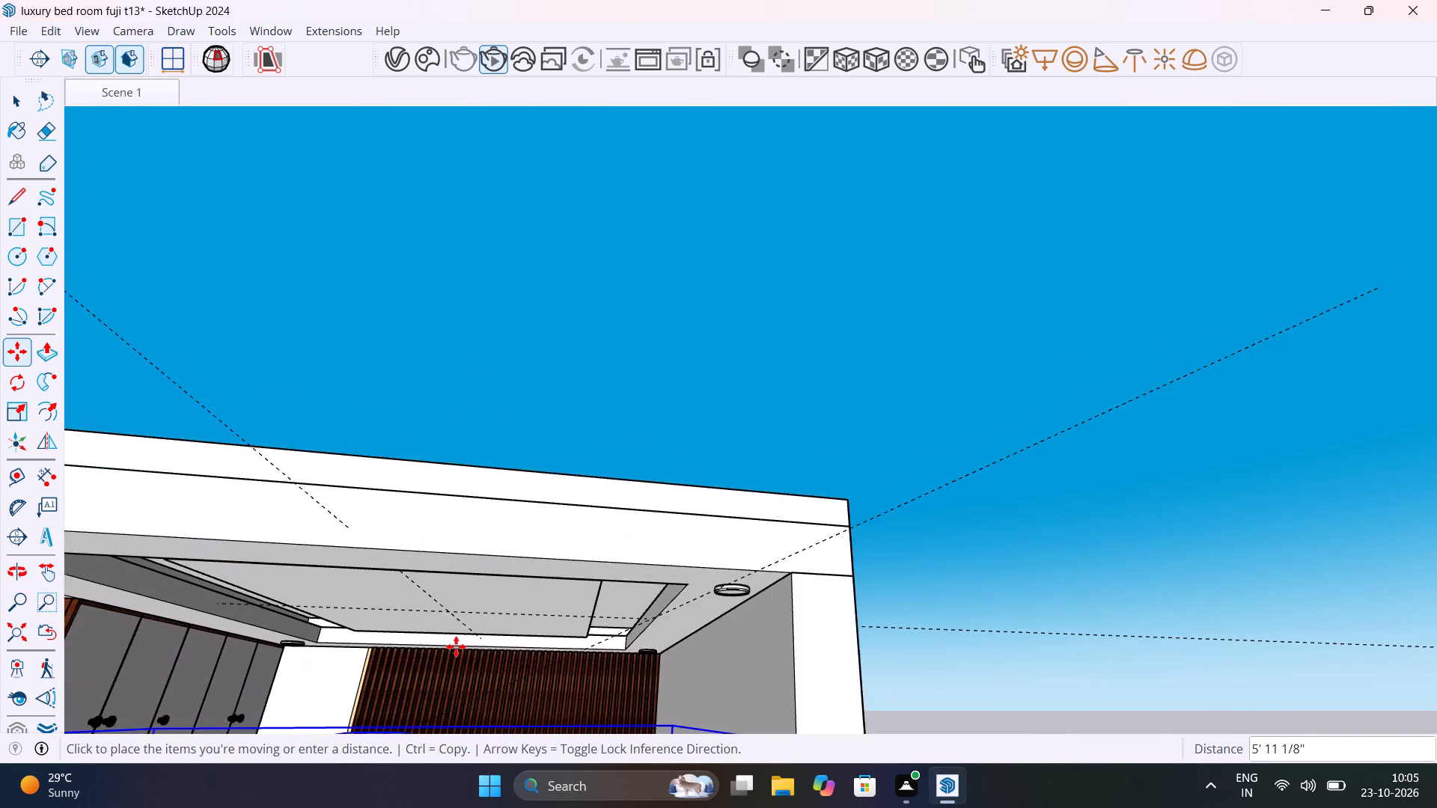
scroll(456, 646, "up", 3)
scroll(466, 587, "up", 20)
scroll(466, 587, "up", 4)
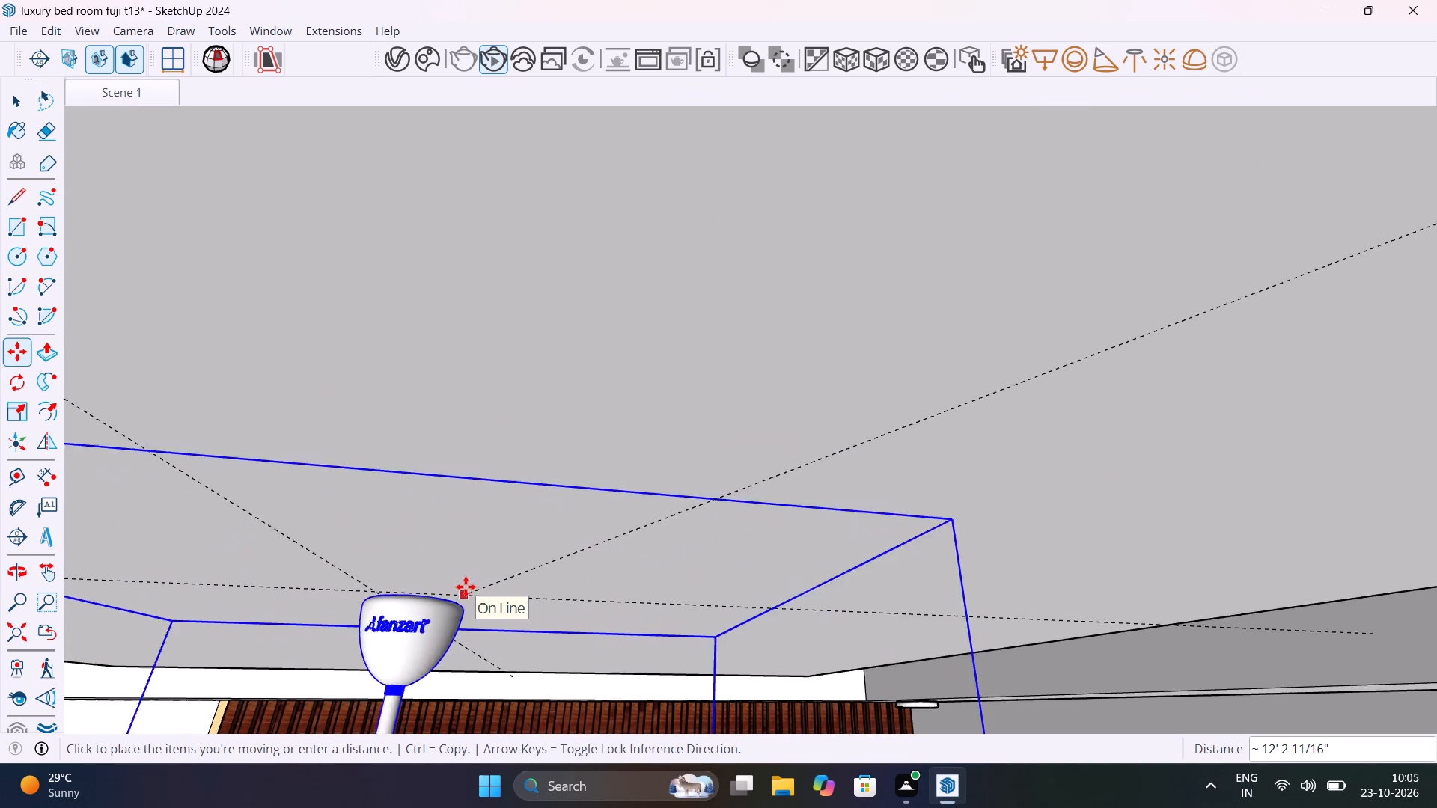
middle_click_drag(402, 604, 535, 676)
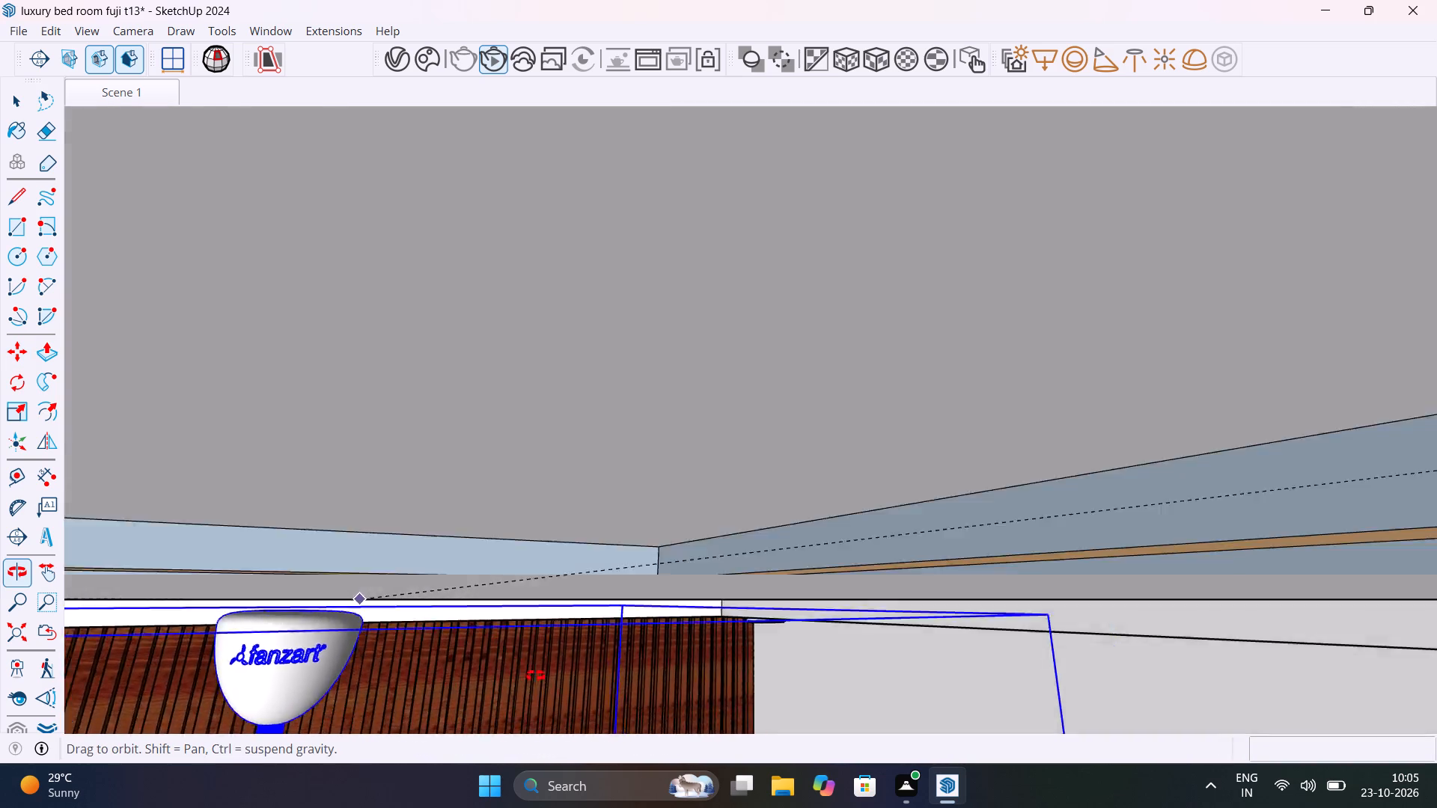
middle_click_drag(535, 676, 612, 611)
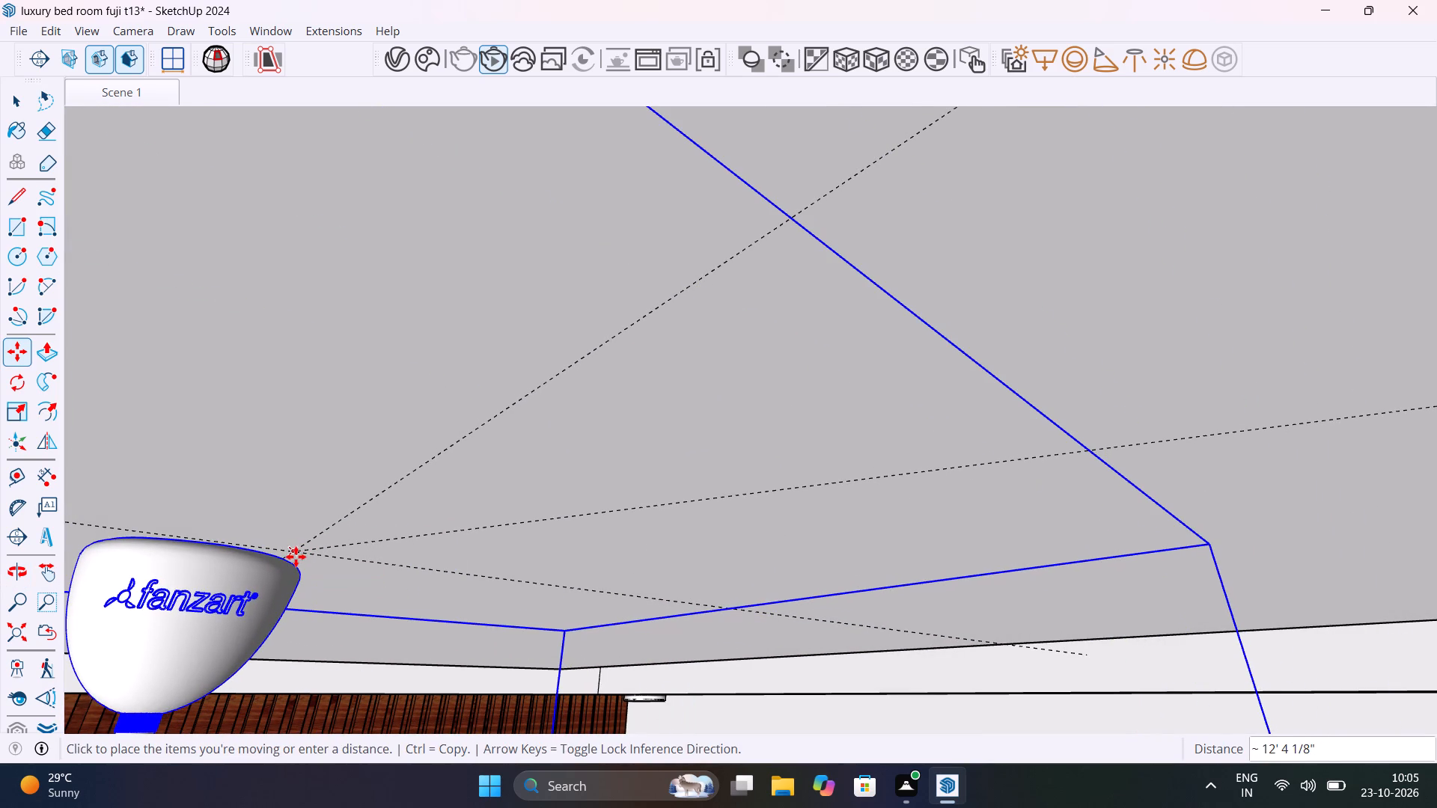
scroll(296, 557, "up", 10)
middle_click_drag(323, 569, 521, 664)
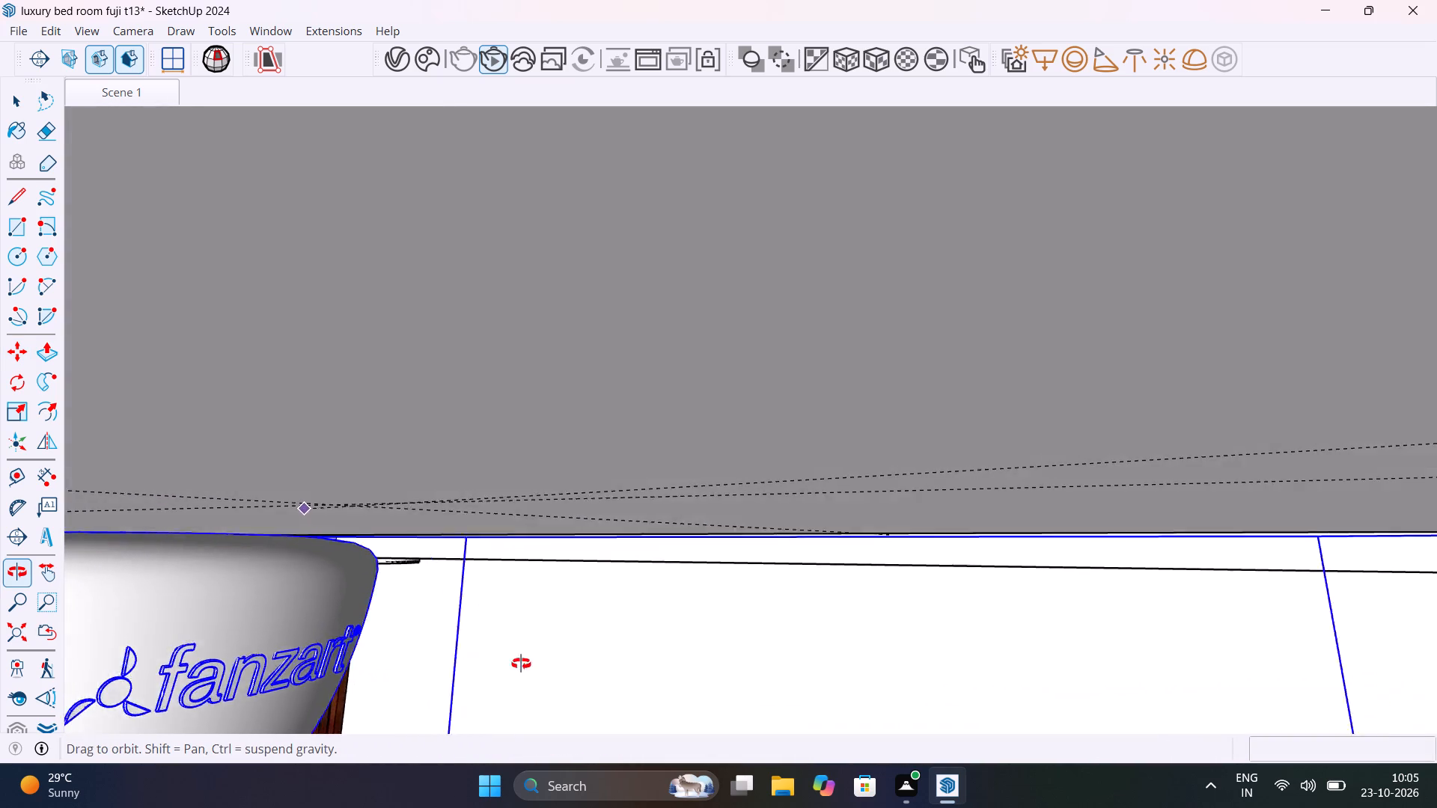
middle_click_drag(521, 664, 547, 664)
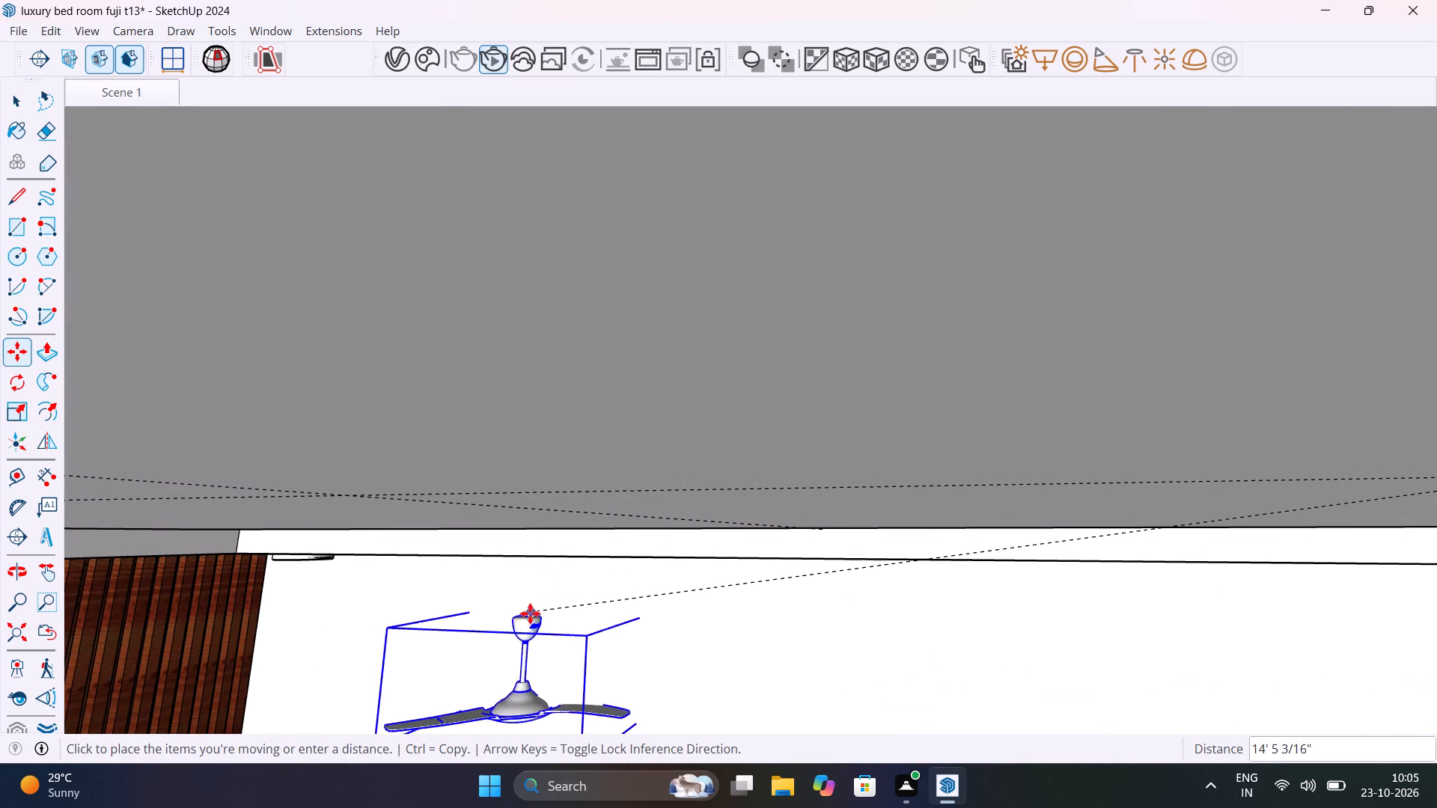
left_click(530, 613)
Move the fan by the top of its canopy onto the guide intersection on the false ceiling.
middle_click_drag(494, 608, 362, 479)
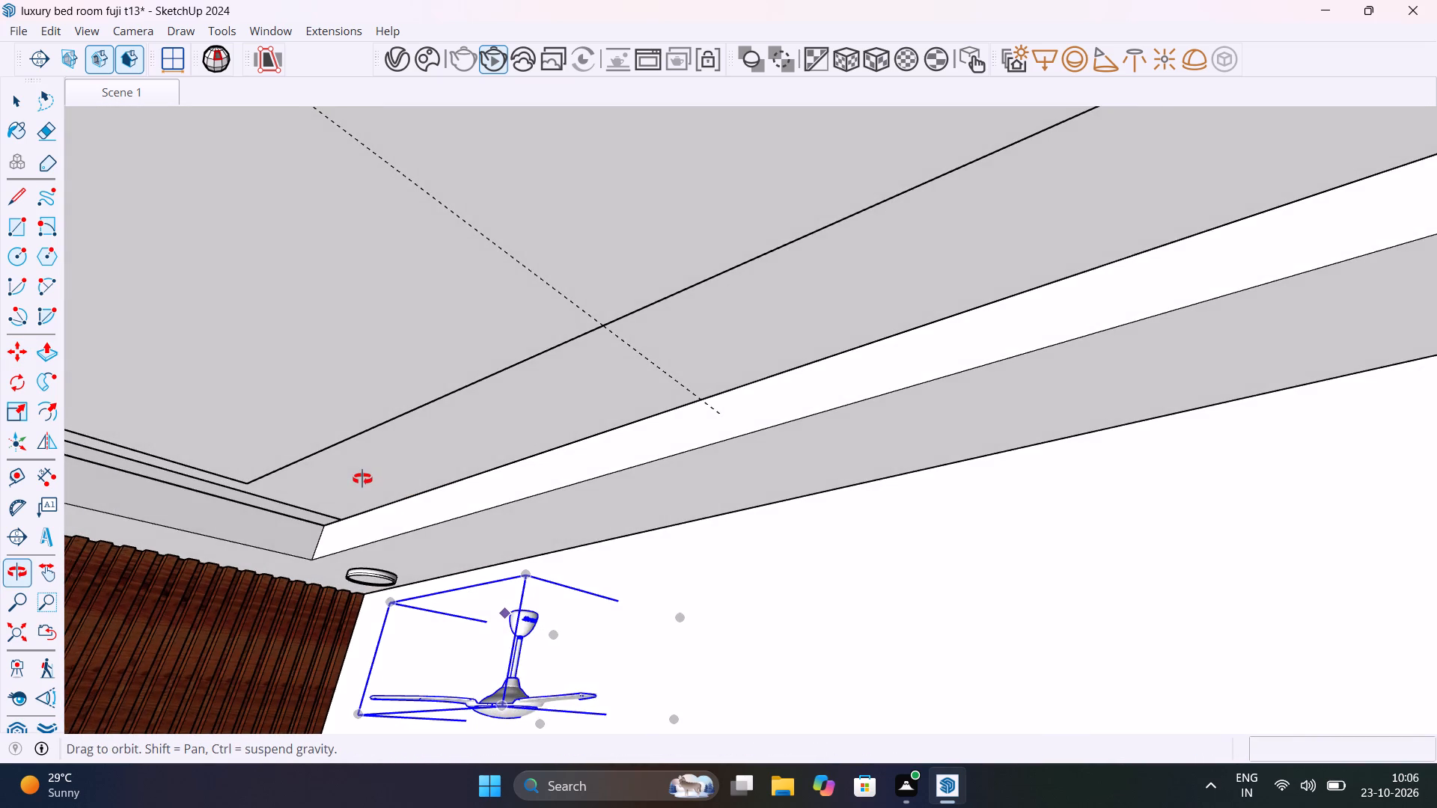
middle_click_drag(362, 479, 566, 591)
scroll(560, 590, "down", 3)
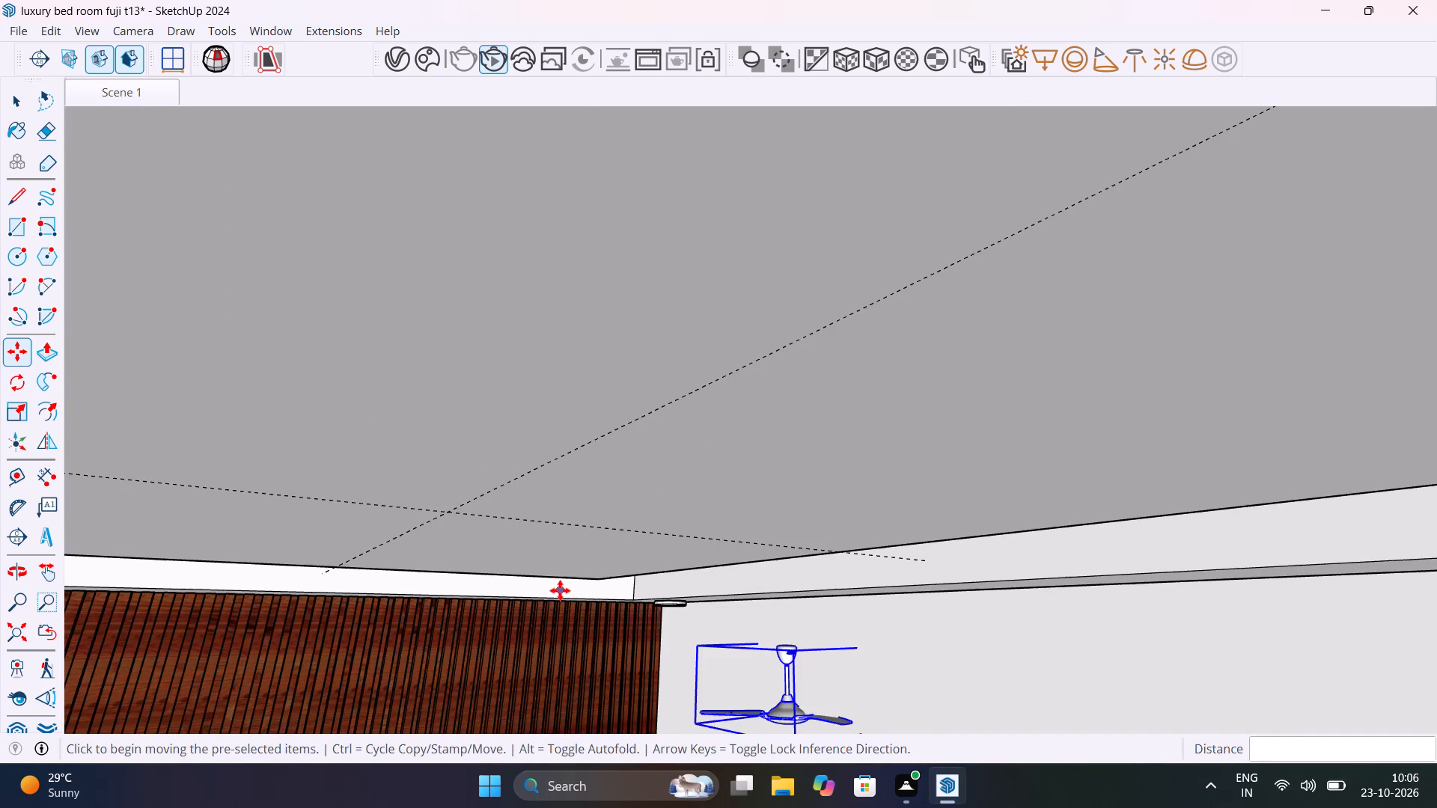
scroll(782, 637, "up", 9)
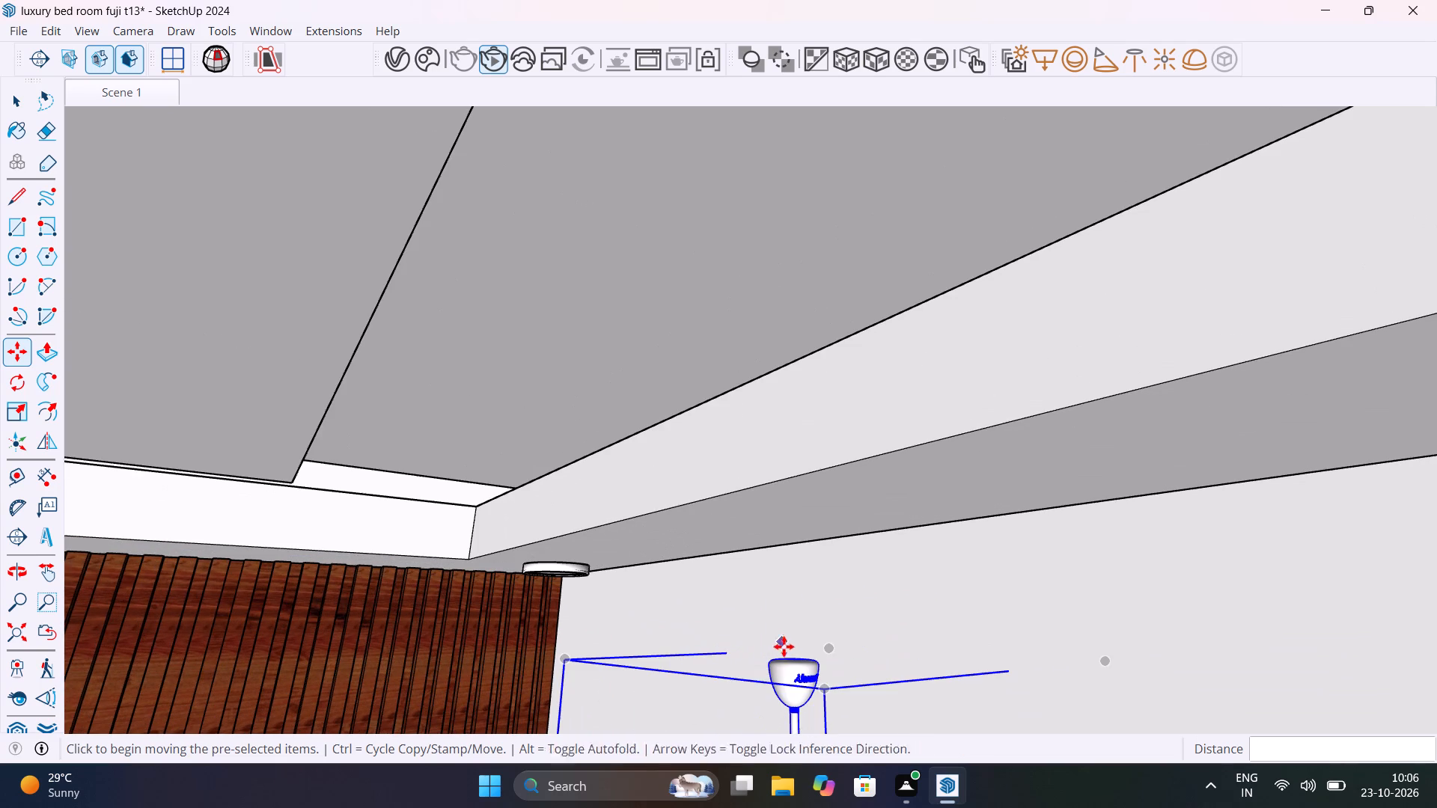
left_click(791, 654)
scroll(543, 638, "down", 4)
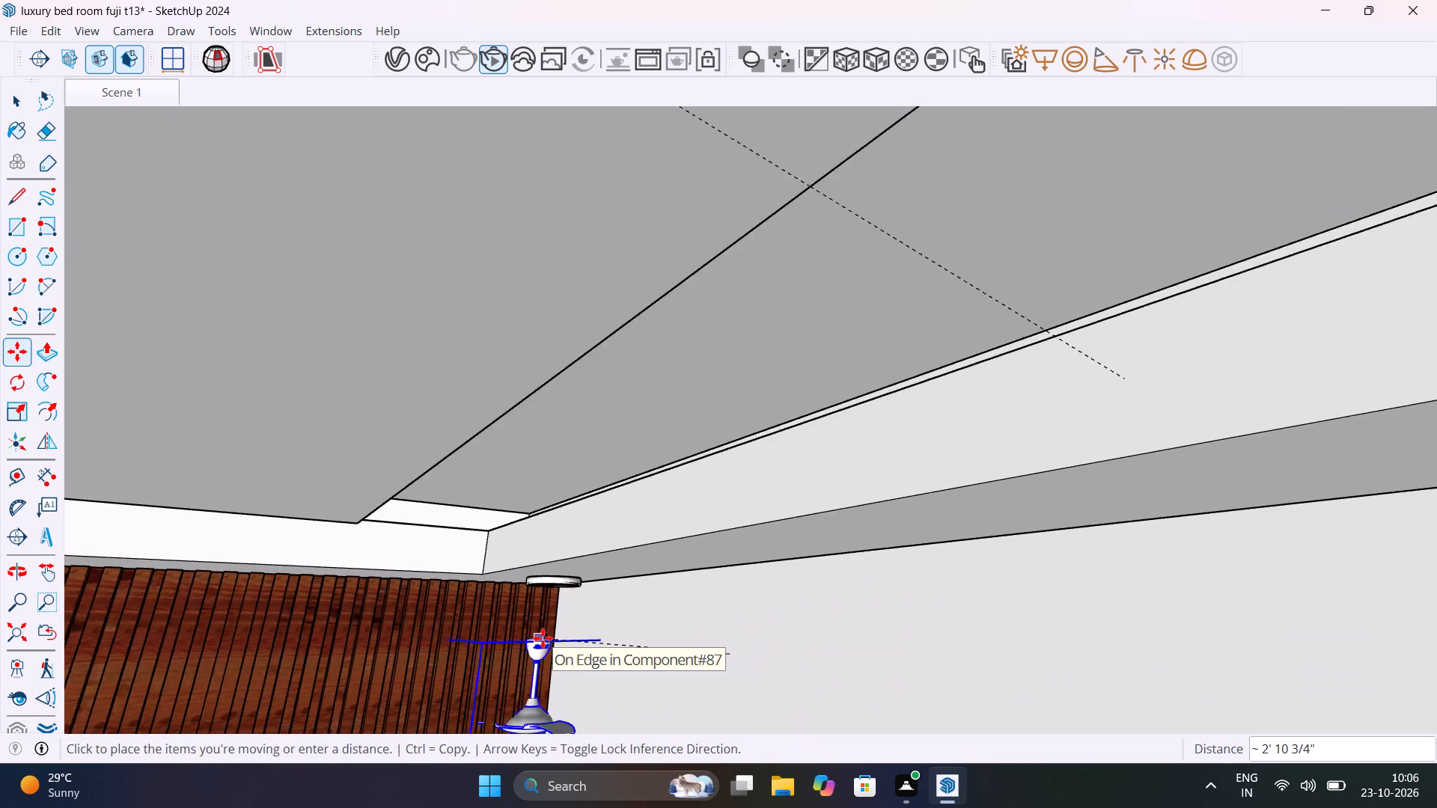
scroll(543, 638, "down", 9)
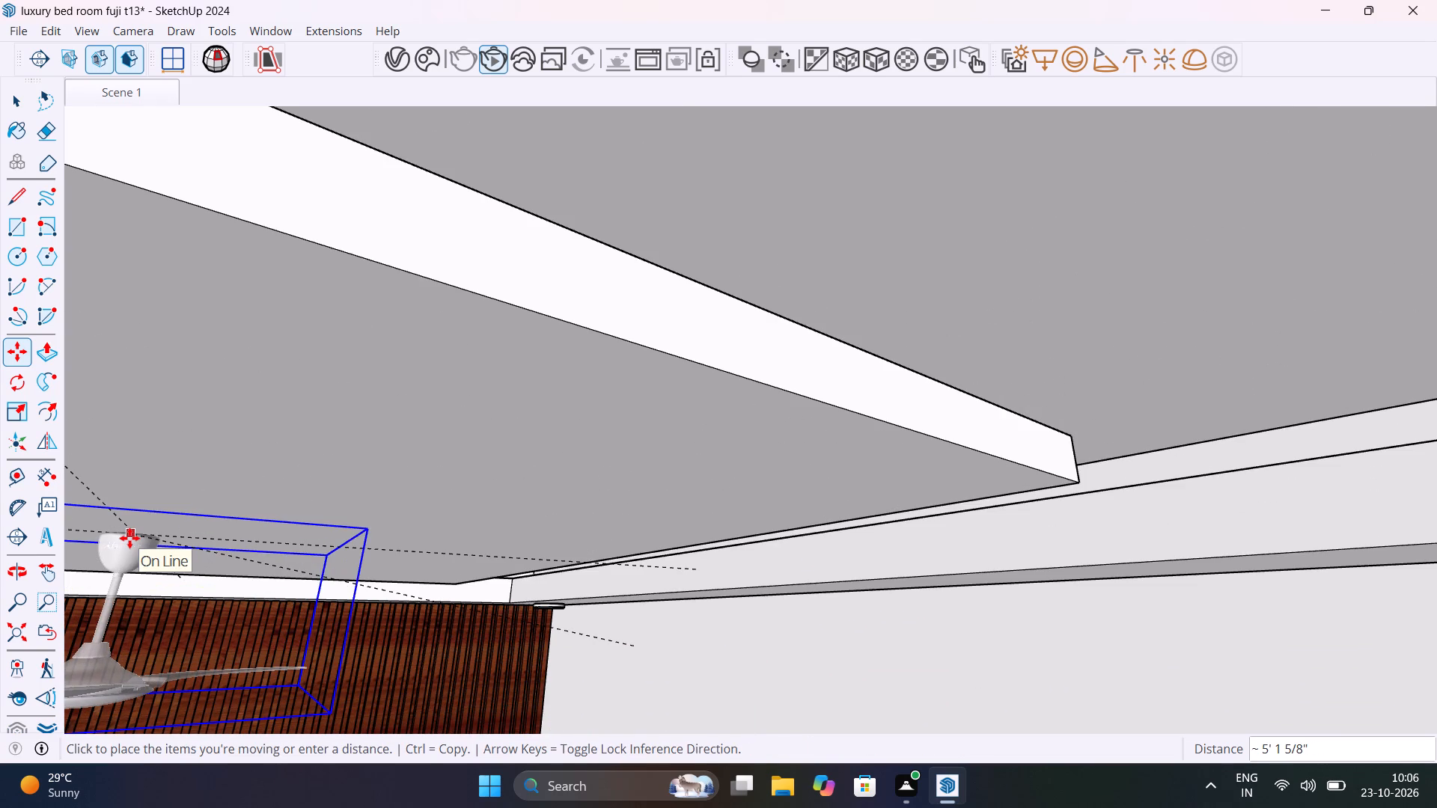
middle_click_drag(129, 538, 438, 610, "shift")
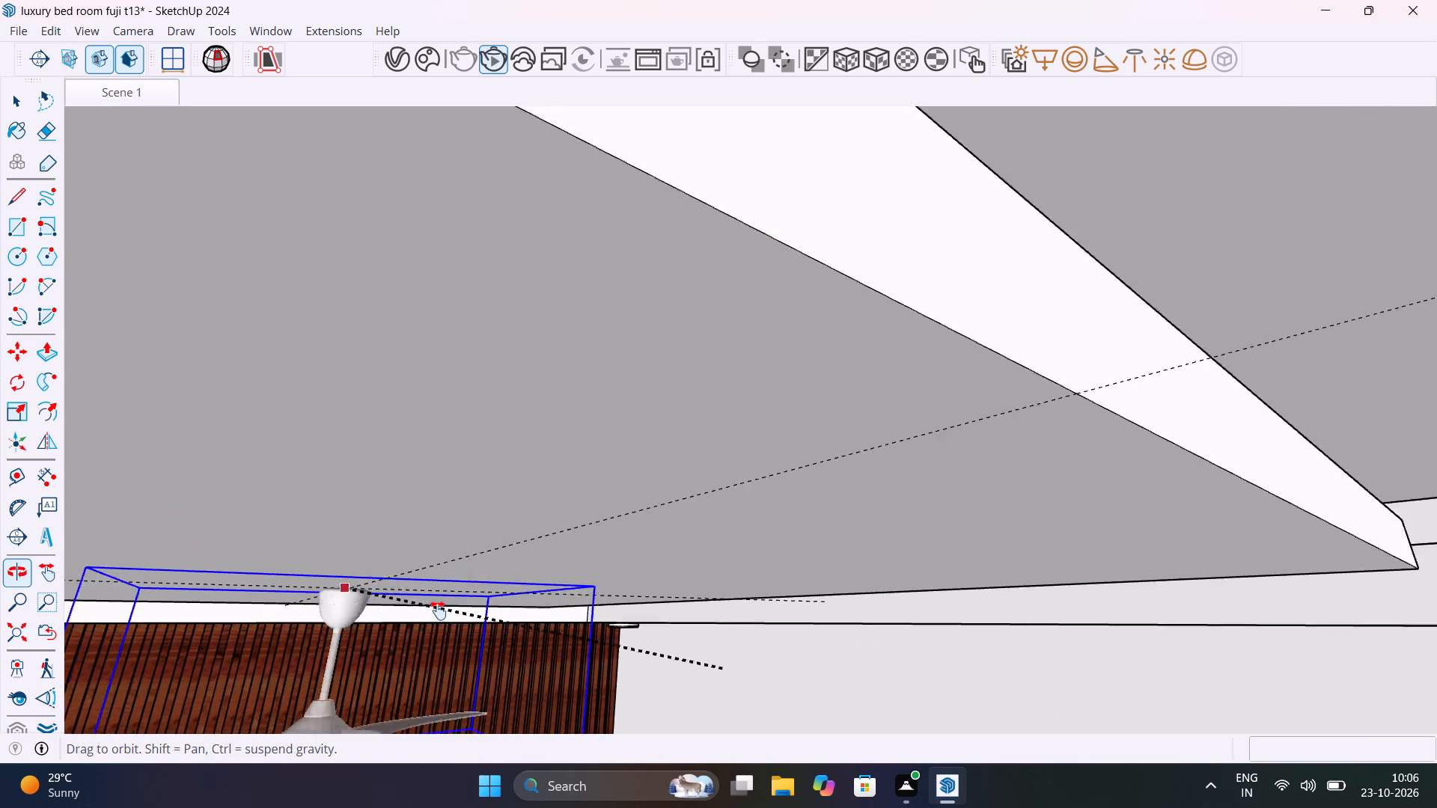
middle_click_drag(438, 610, 466, 558, "shift")
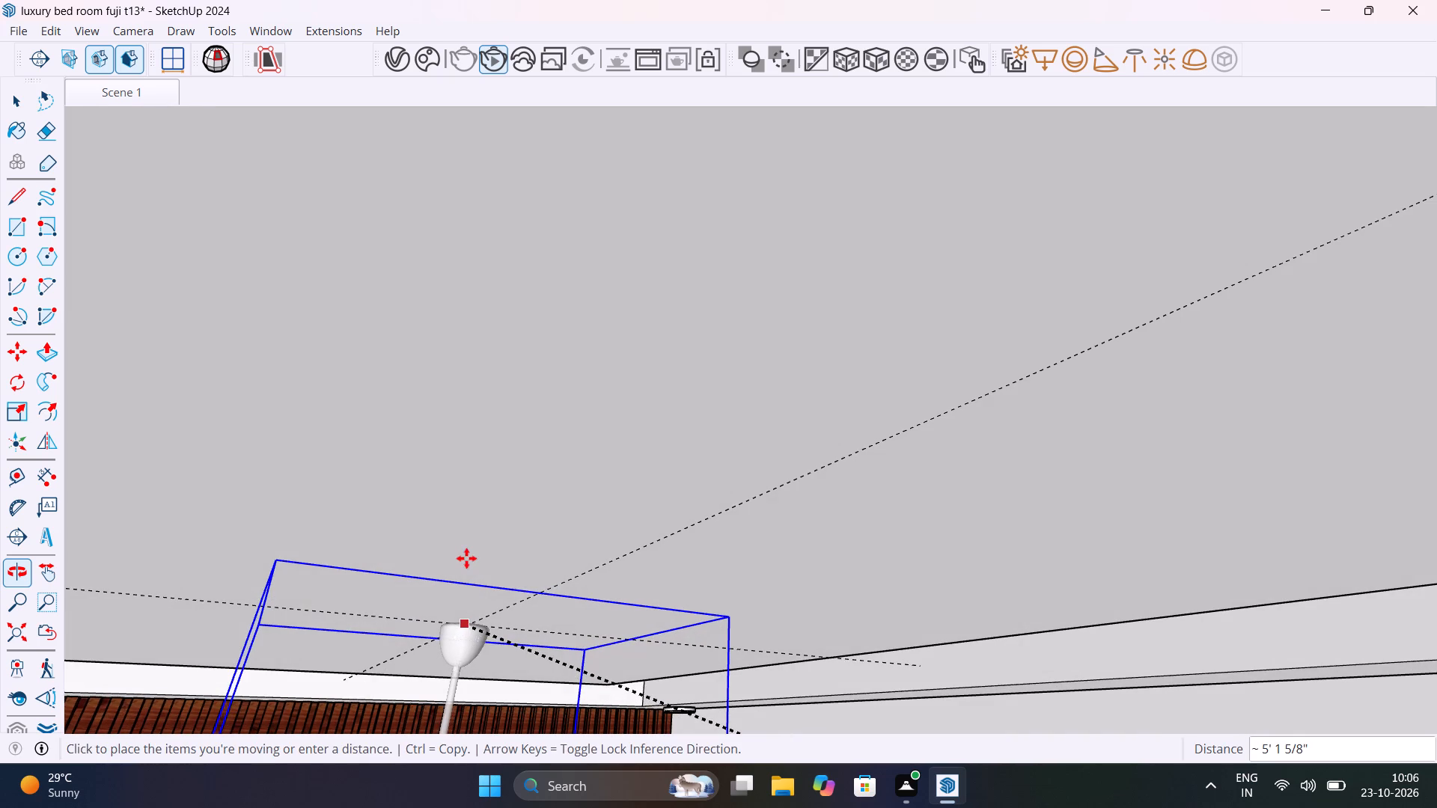
left_click(467, 630)
scroll(578, 643, "down", 14)
key("space")
scroll(578, 643, "down", 12)
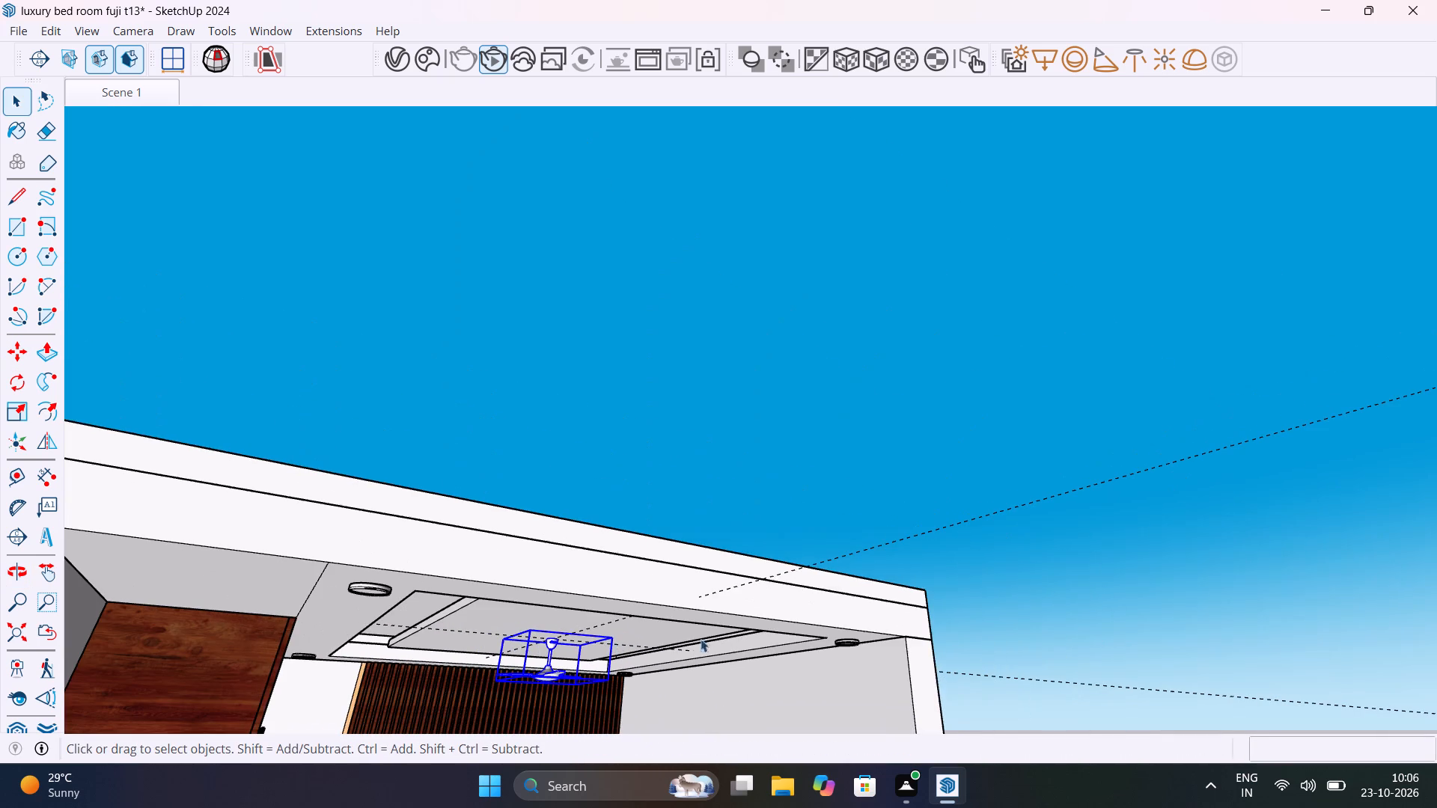
left_click(838, 448)
Examine the fan's position under the false ceiling and the whole bedroom from the room's open side.
middle_click_drag(639, 664, 698, 501, "shift")
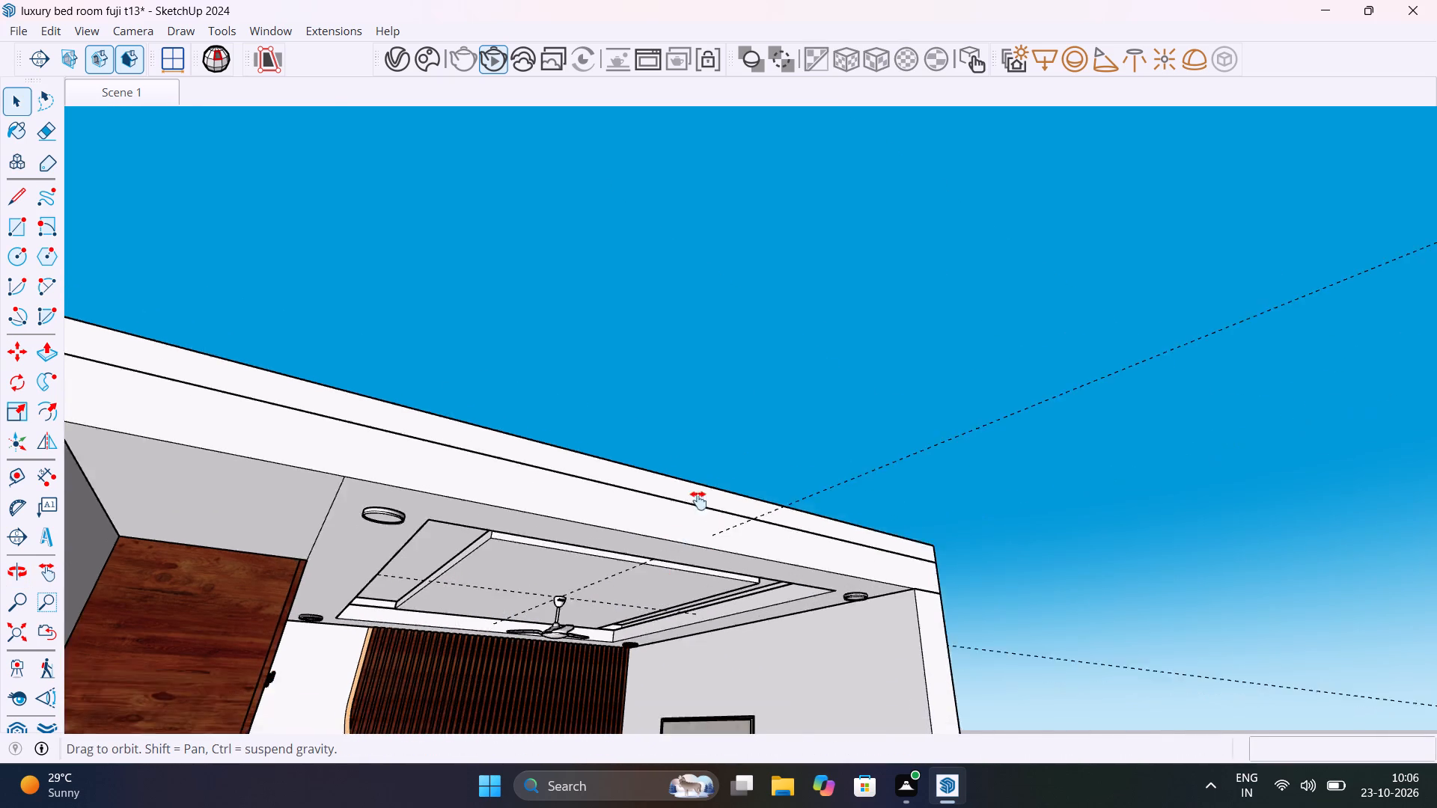
middle_click_drag(698, 501, 546, 536, "shift")
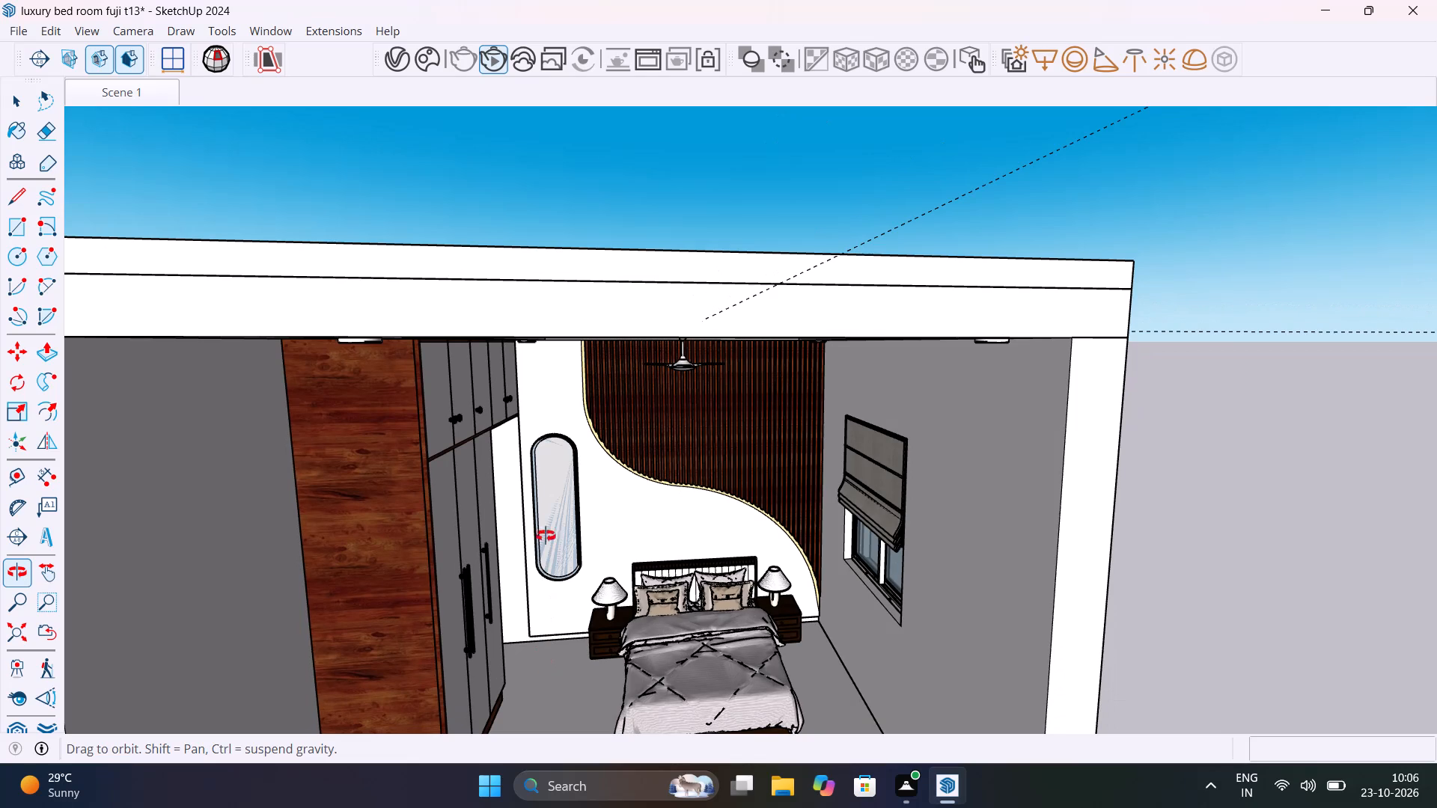
middle_click_drag(546, 536, 564, 453, "shift")
scroll(728, 589, "down", 2)
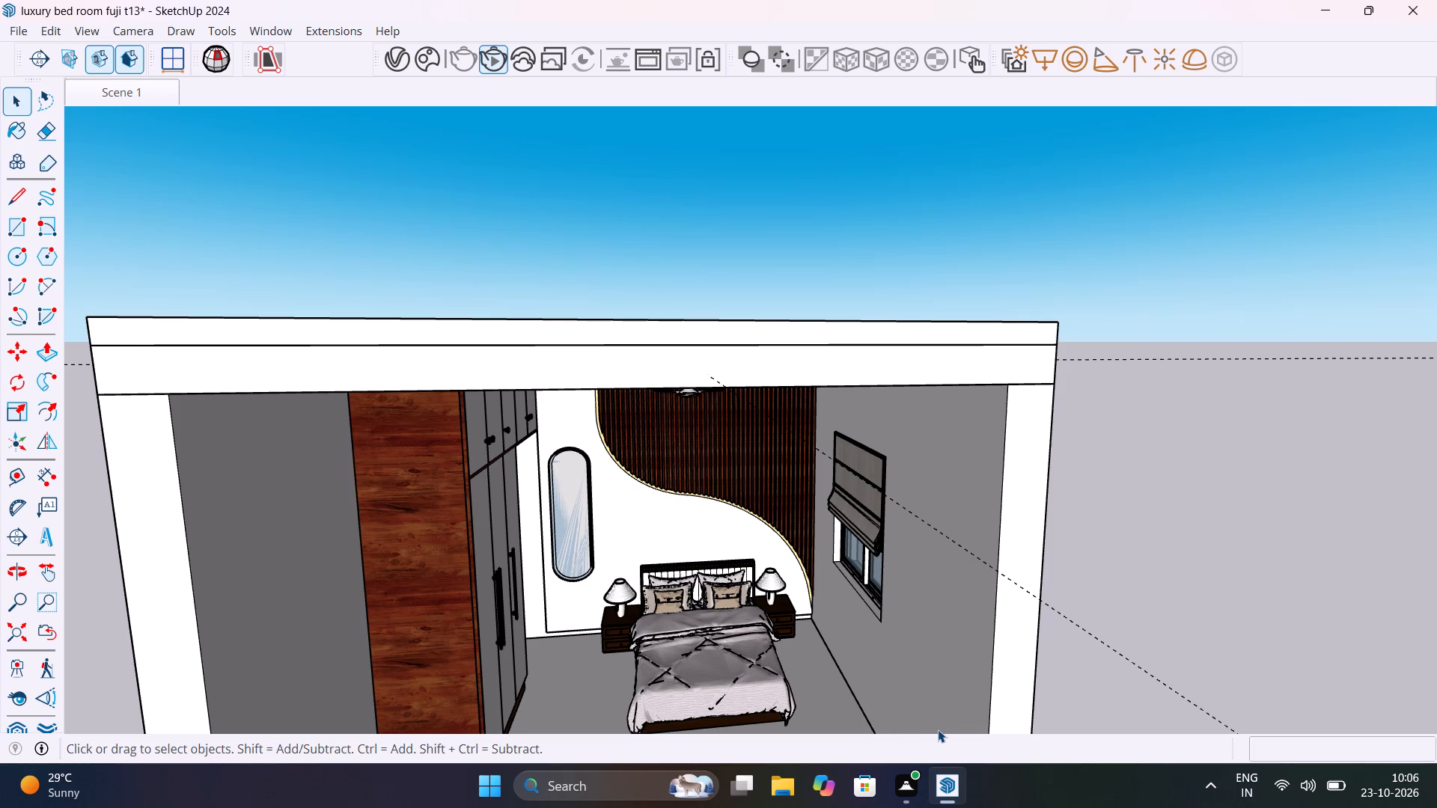
middle_click_drag(902, 679, 905, 618)
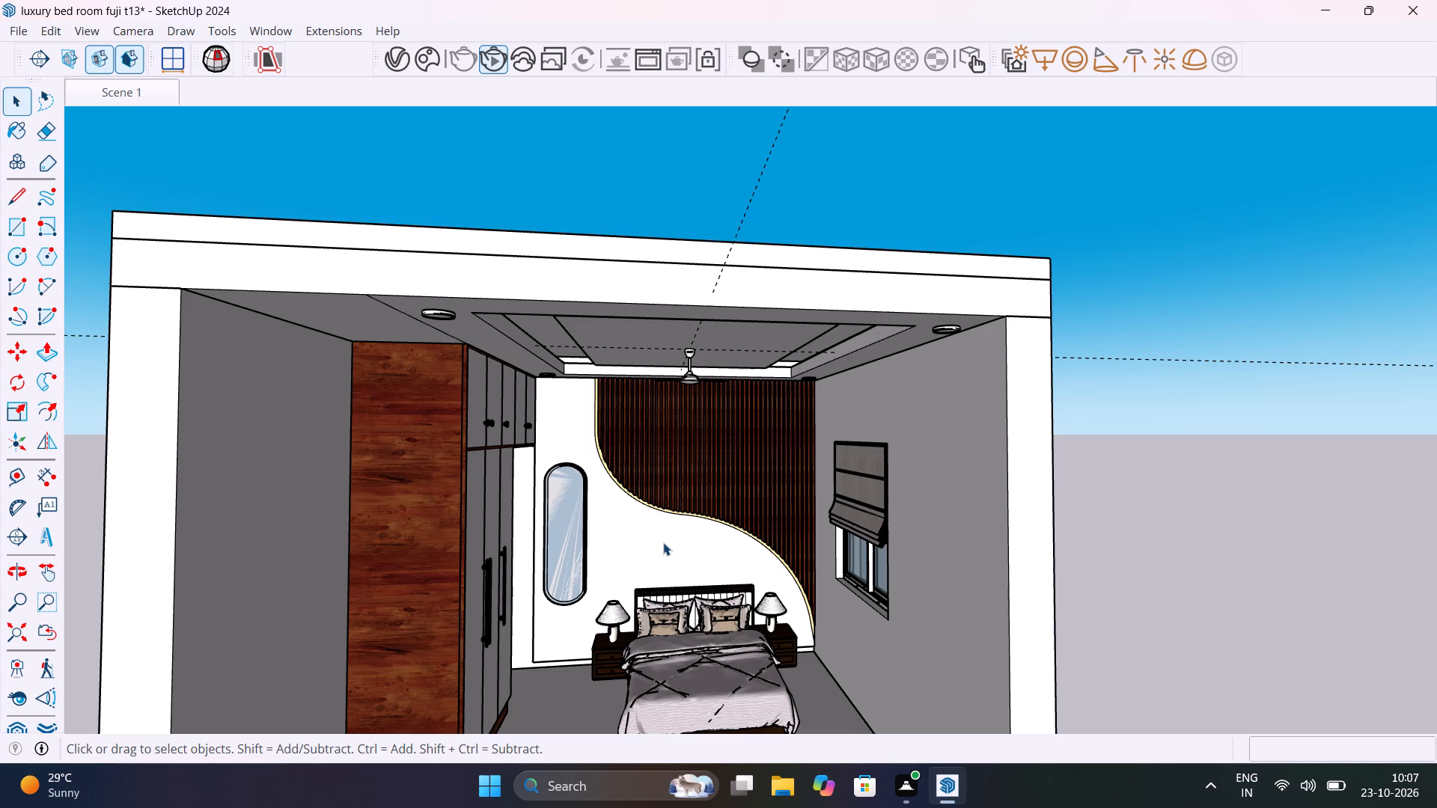
scroll(663, 542, "down", 3)
middle_click_drag(755, 618, 789, 509)
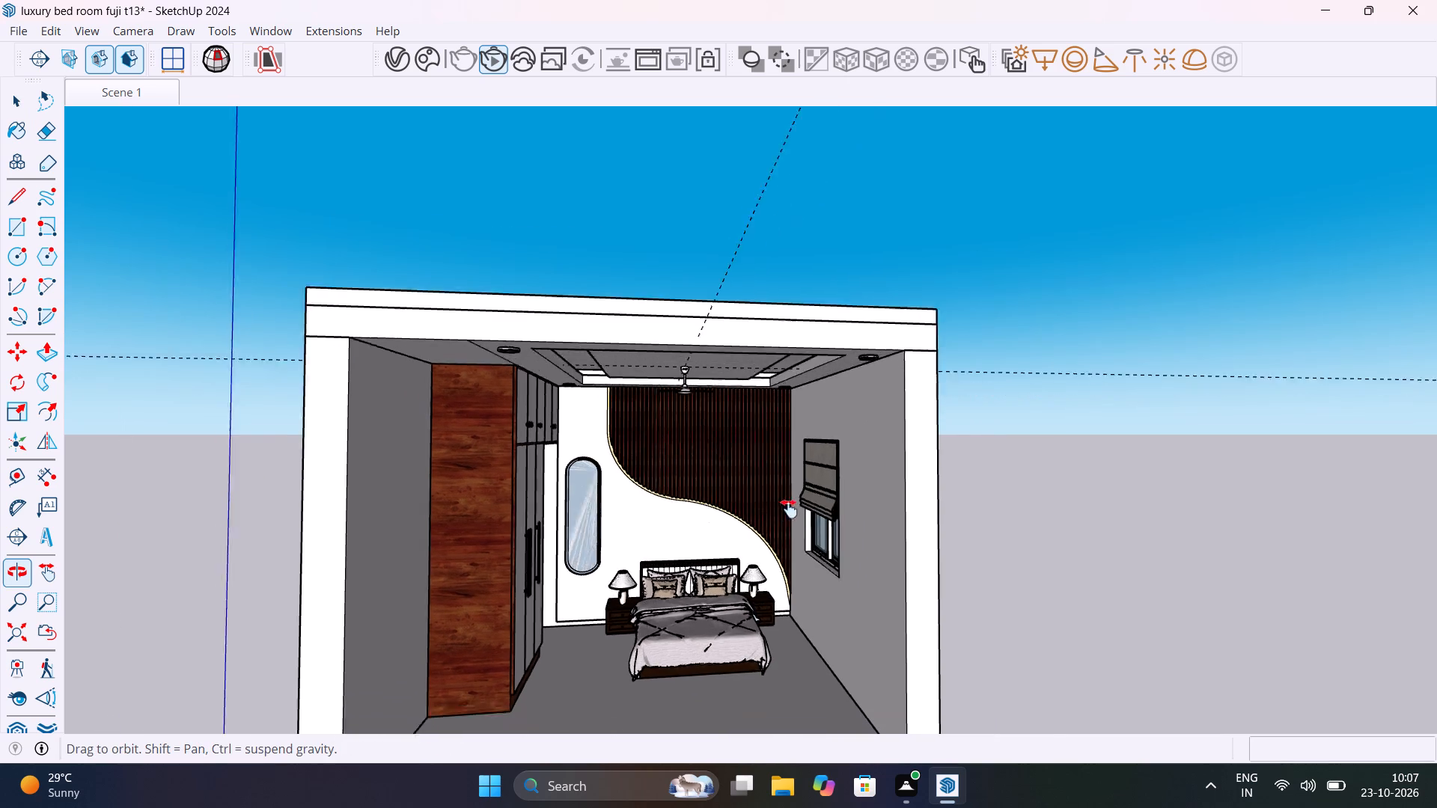
middle_click_drag(789, 509, 785, 596)
Draw a rectangle about 3' 3" by 3' 5 1/2" on the floor in front of the bed.
scroll(755, 534, "up", 4)
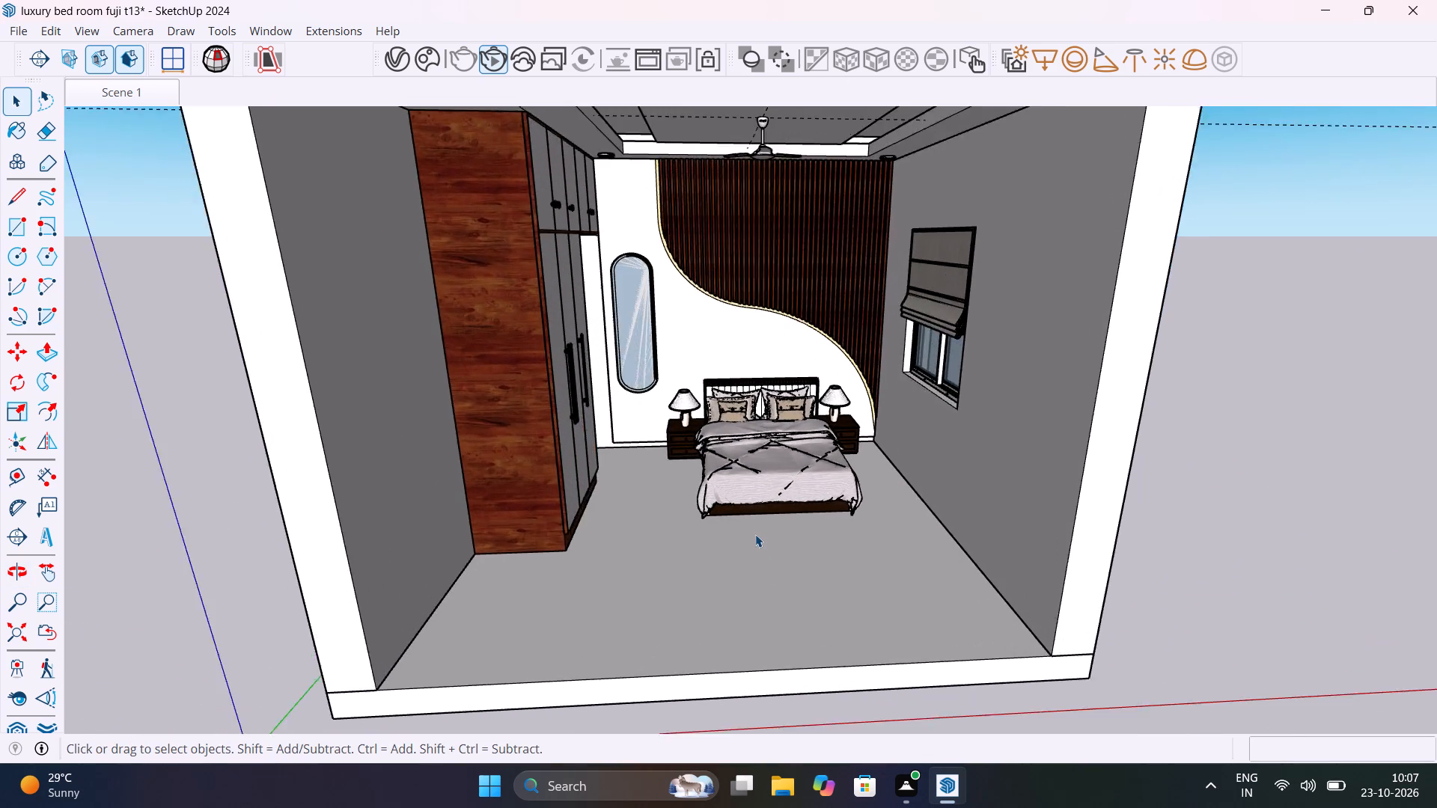
scroll(755, 534, "up", 1)
key("r")
left_click(683, 543)
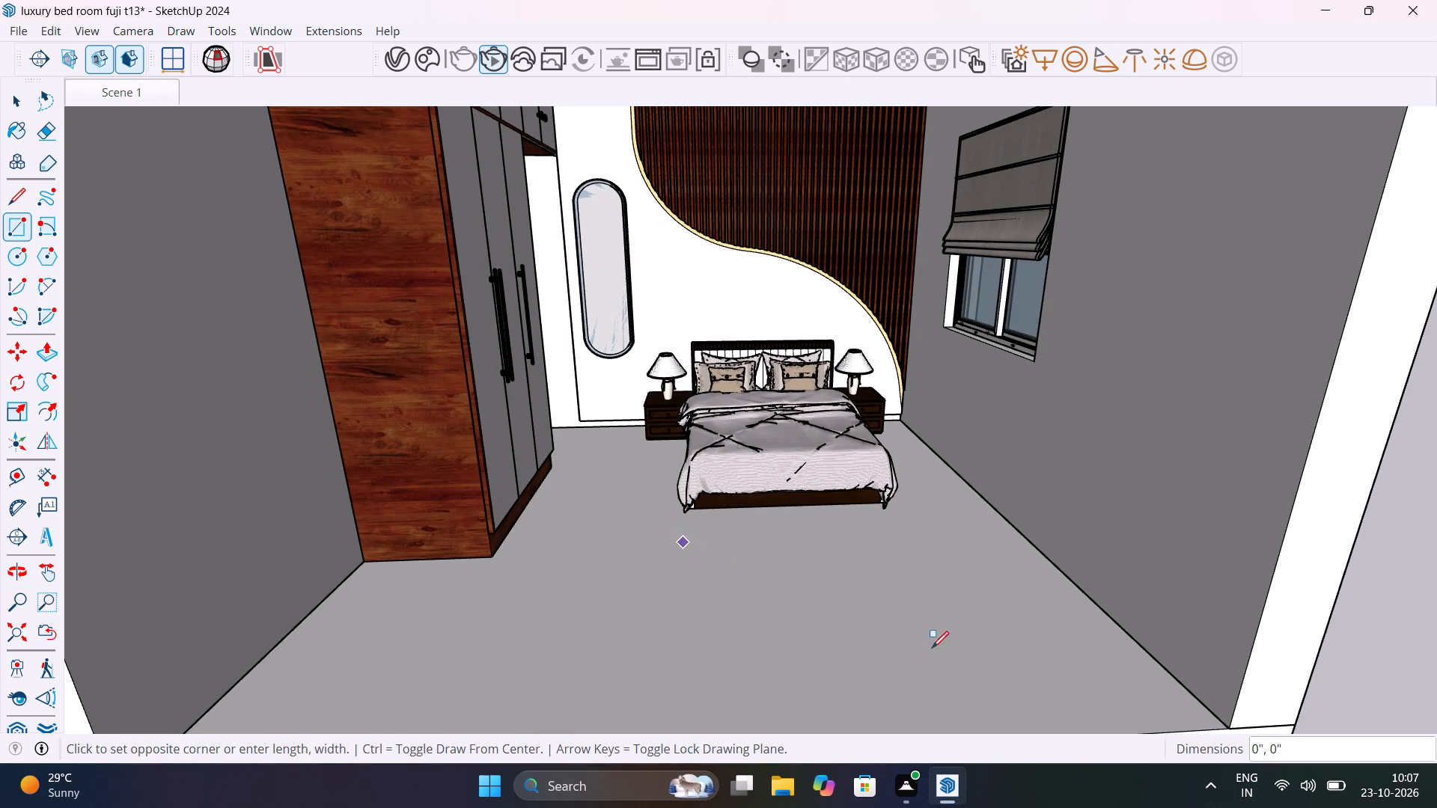
left_click(947, 673)
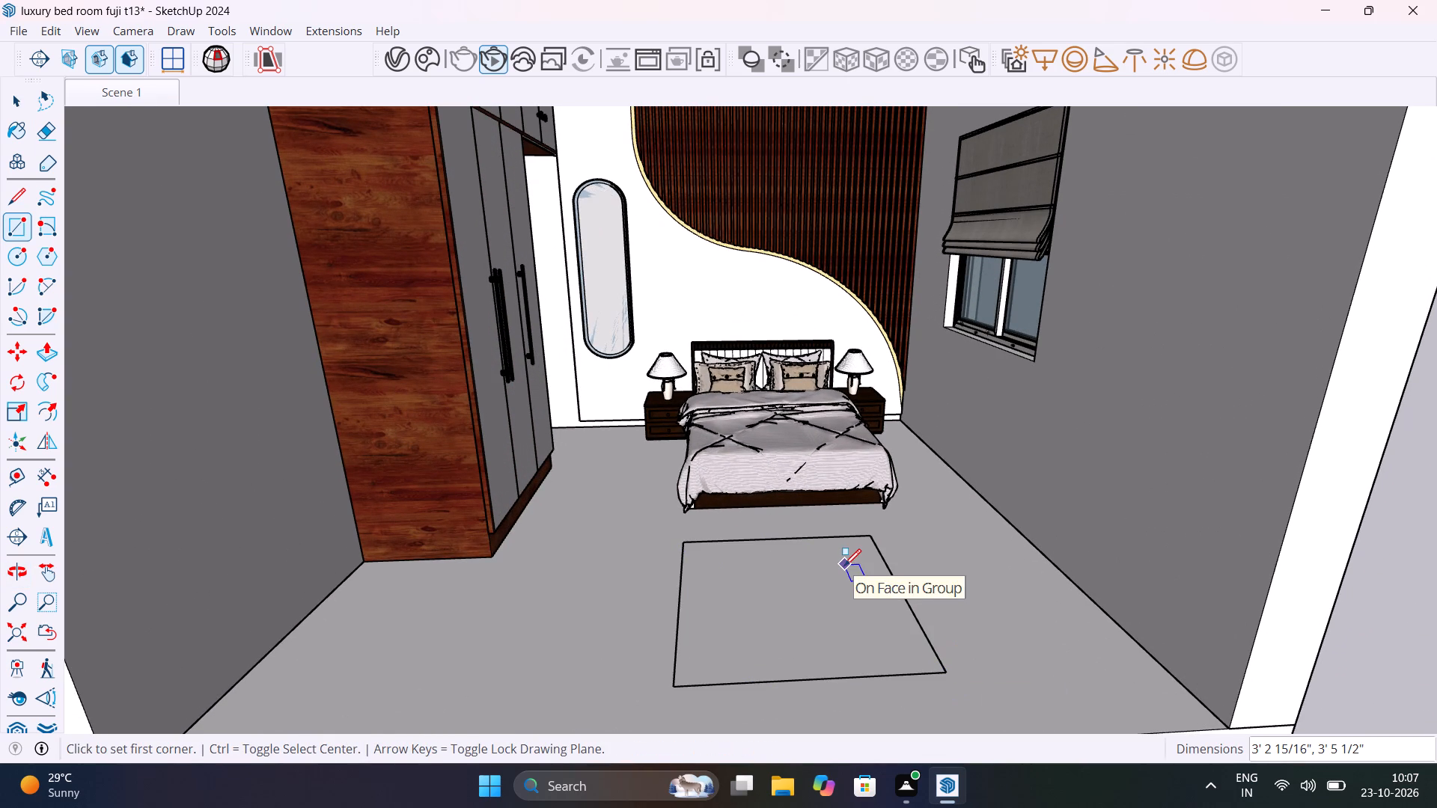
Push/Pull the floor rectangle up 9' and examine the block against the false ceiling from several sides.
key("p")
left_click(835, 592)
type("9'")
key("Return")
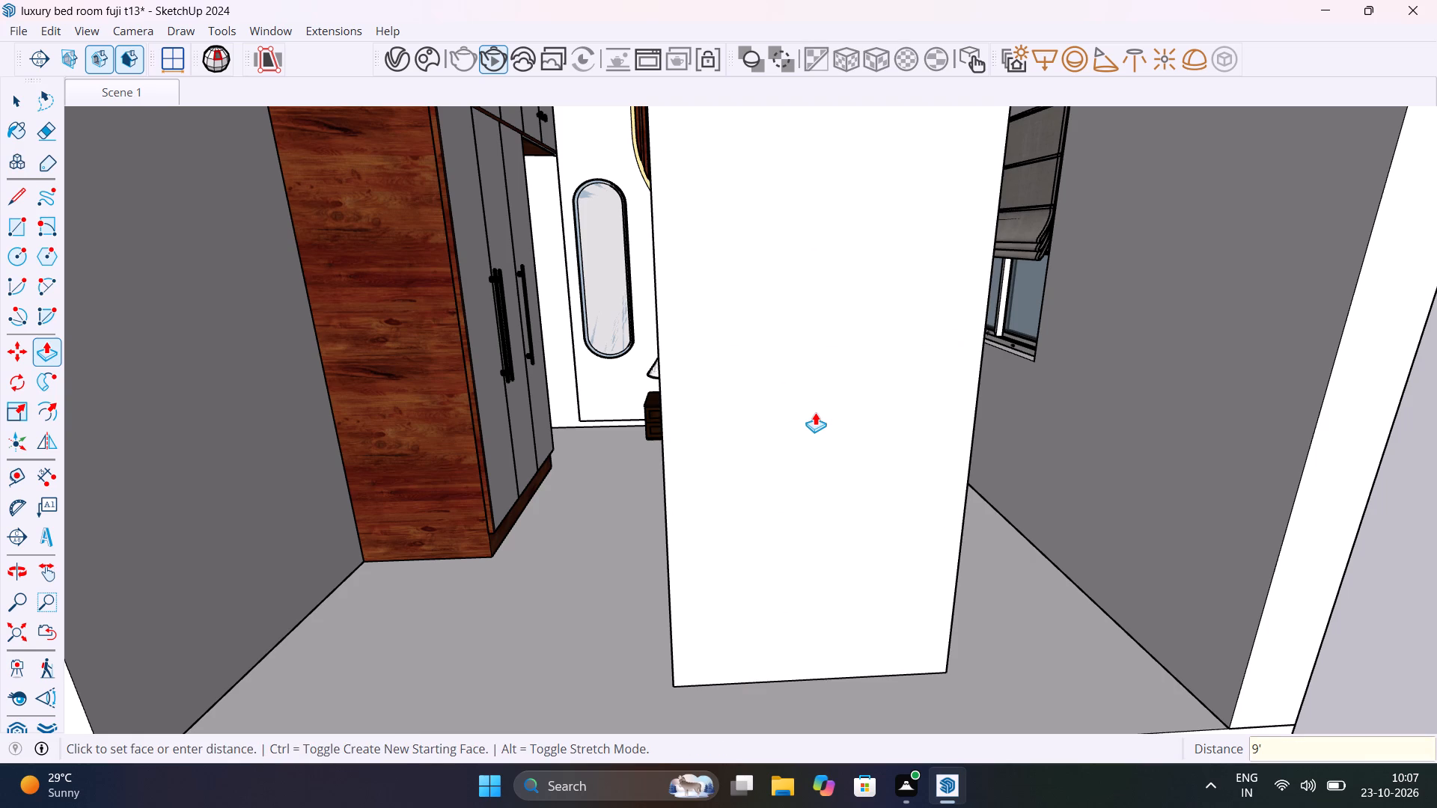
scroll(815, 412, "down", 14)
middle_click_drag(837, 426, 895, 340)
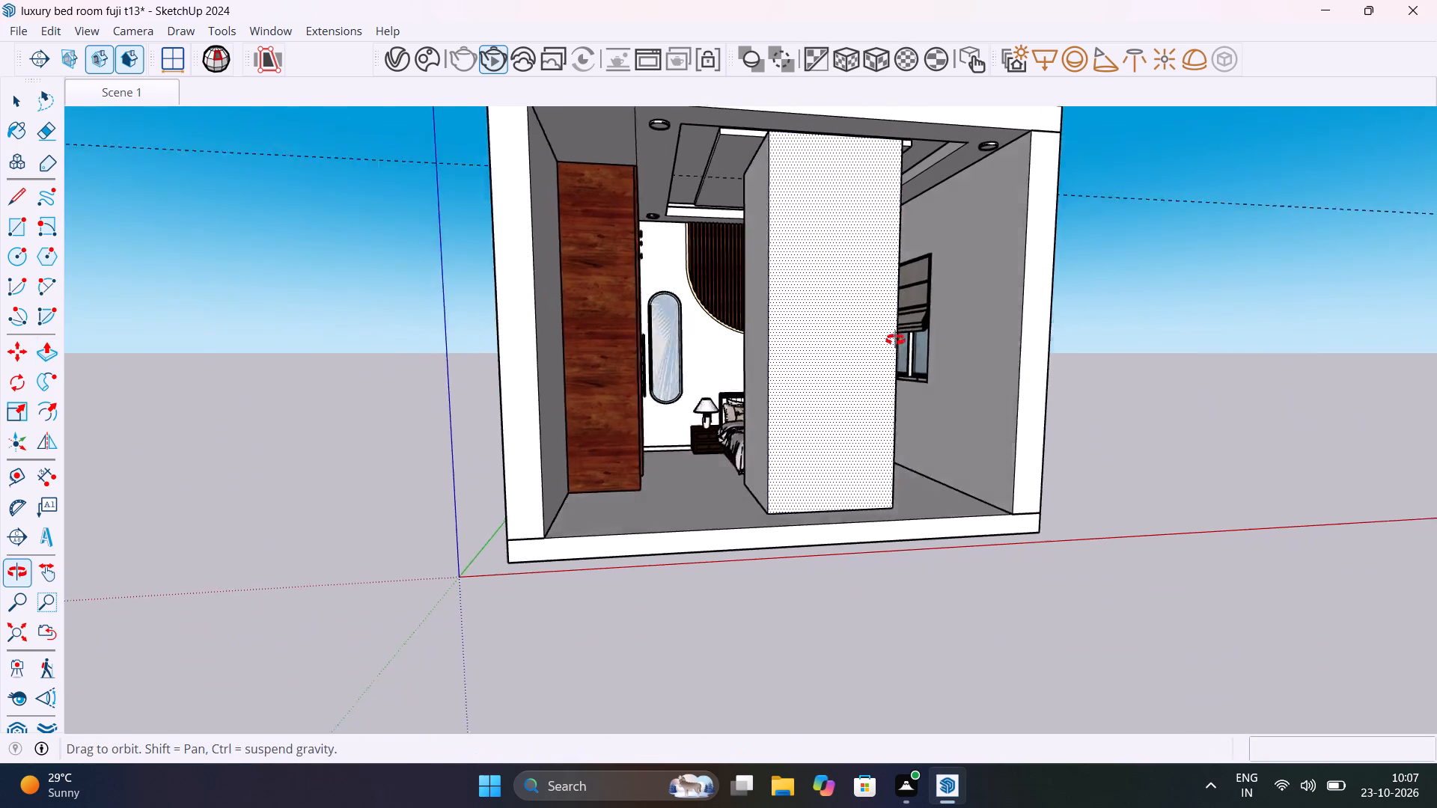
middle_click_drag(895, 340, 1014, 414)
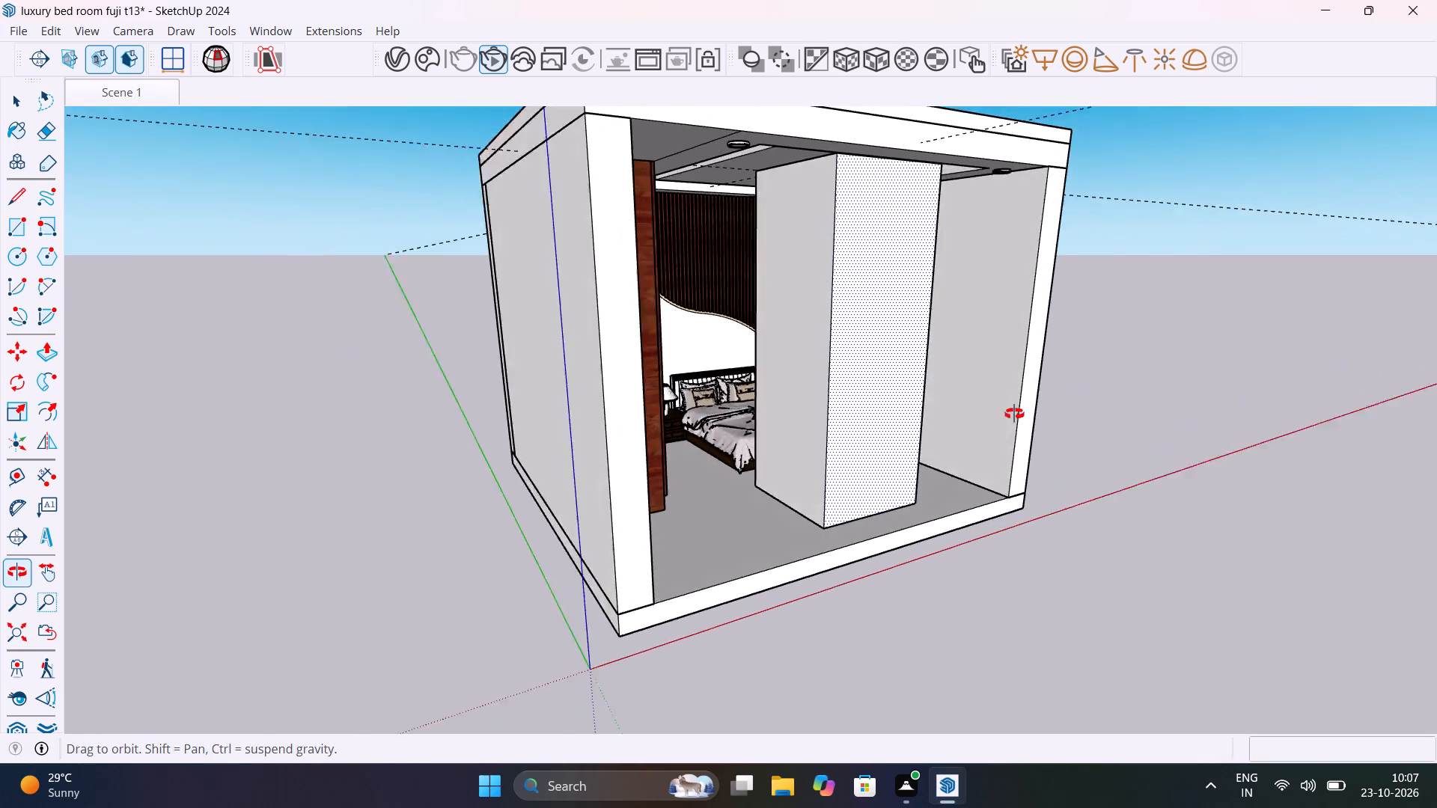
middle_click_drag(1014, 414, 840, 401)
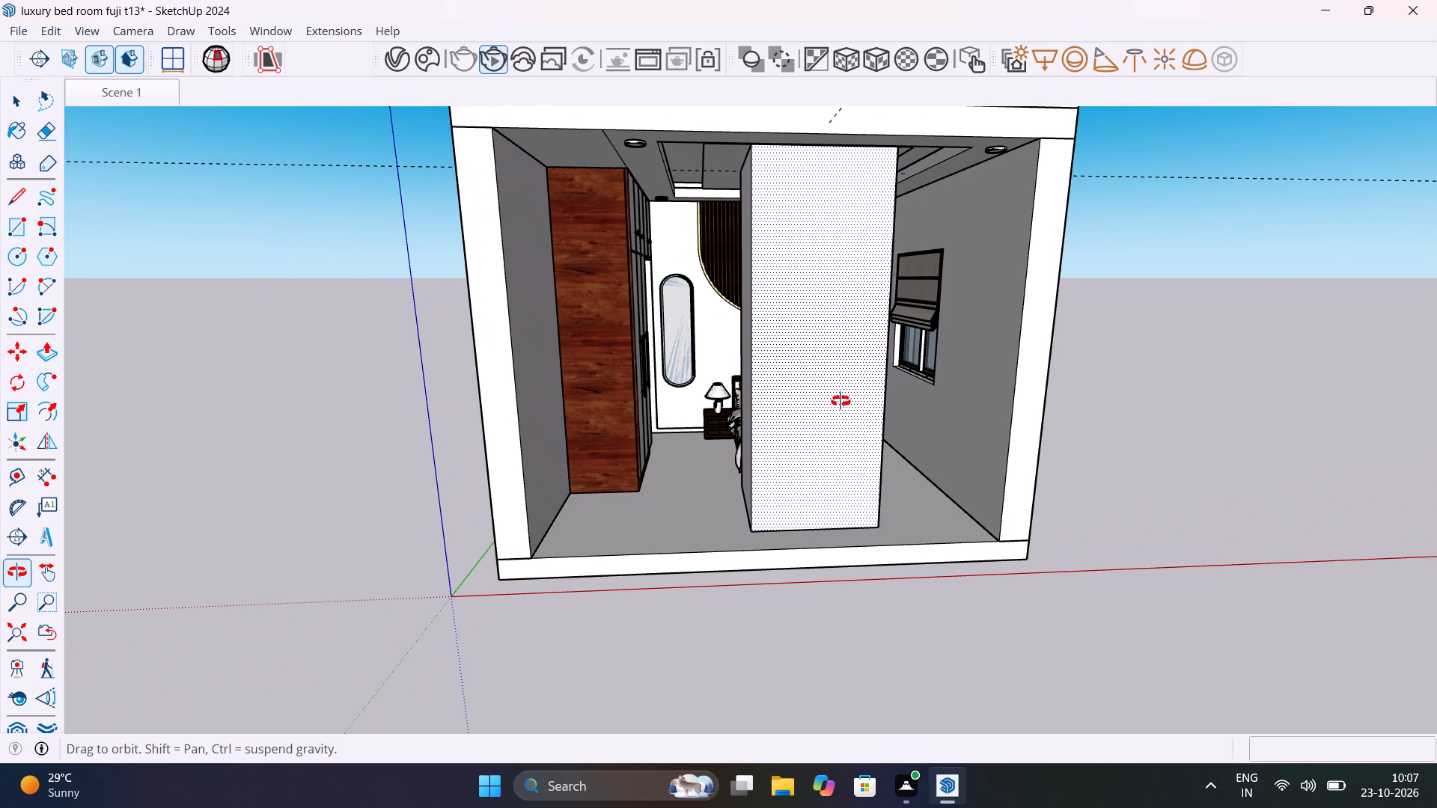
middle_click_drag(840, 401, 866, 532)
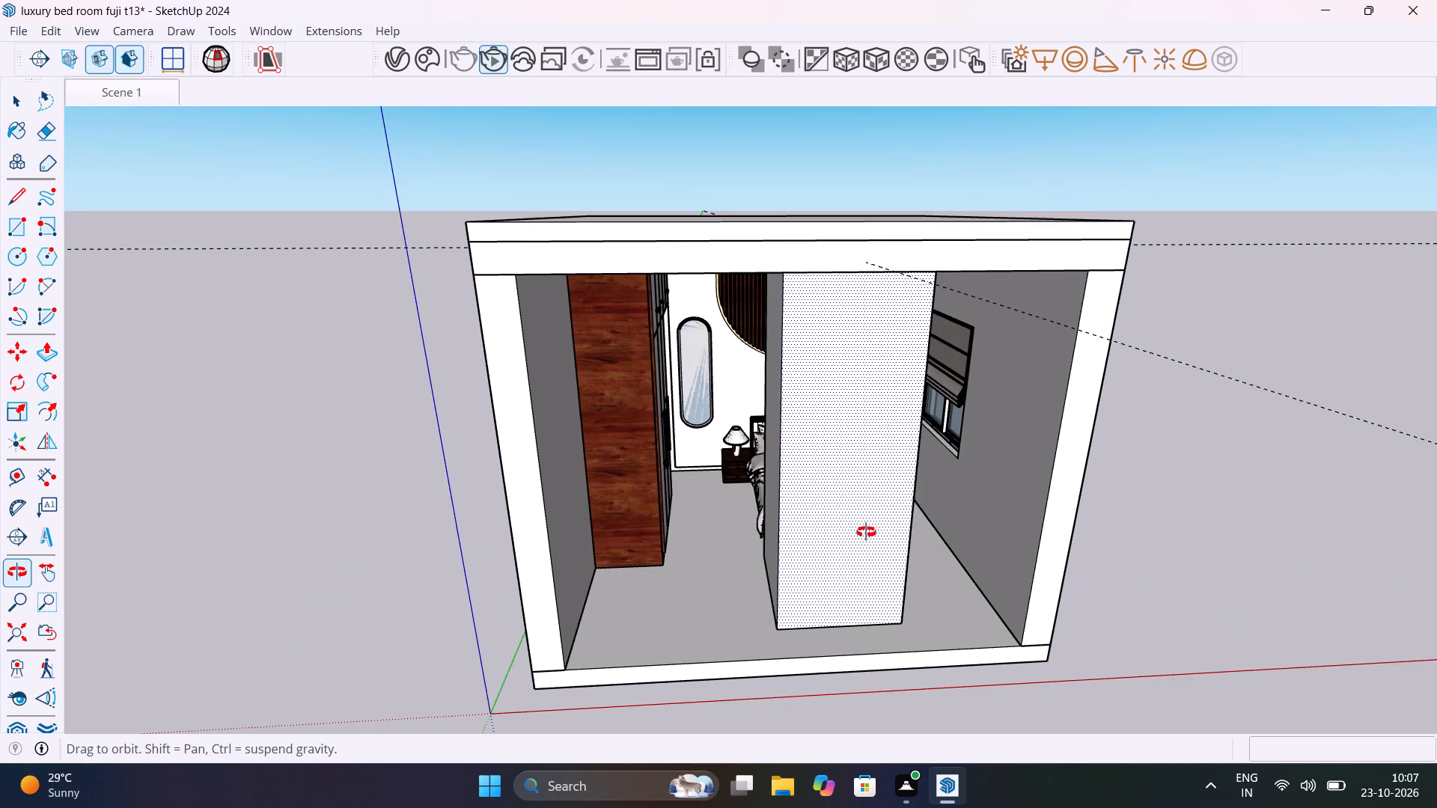
middle_click_drag(866, 532, 844, 472)
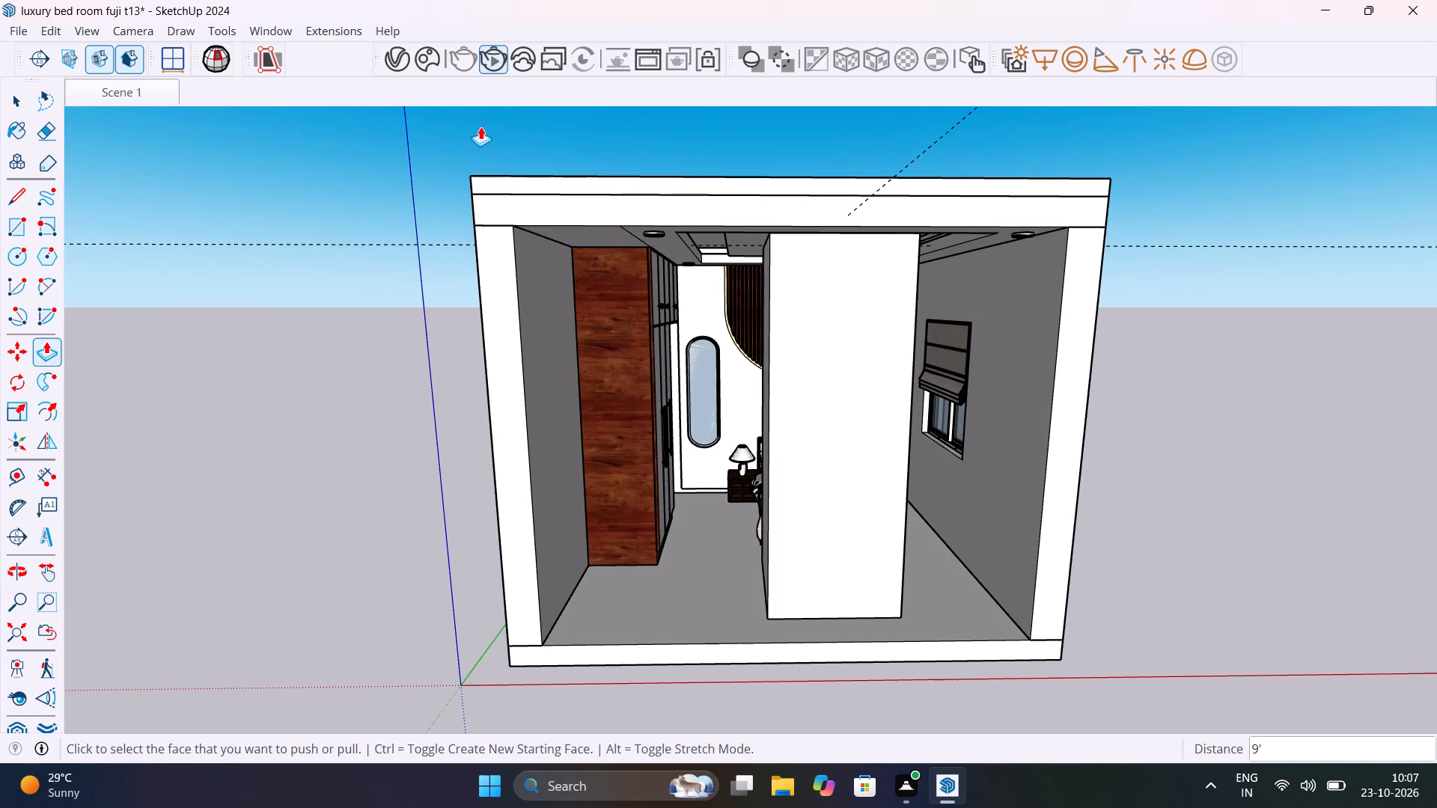
Measure the room's clear height along the wall's inner edge at the open side with the Dimension tool.
left_click(48, 469)
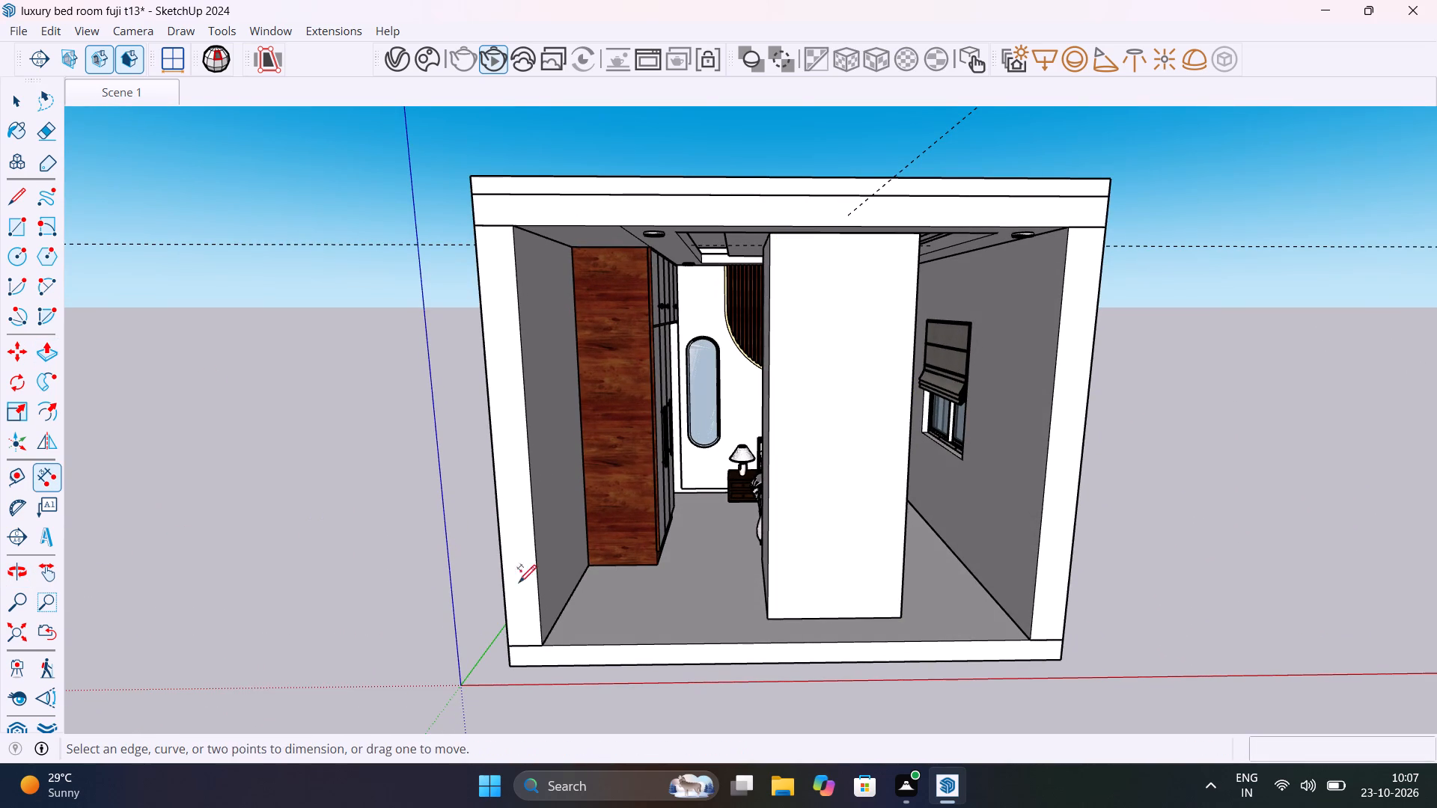
left_click(545, 643)
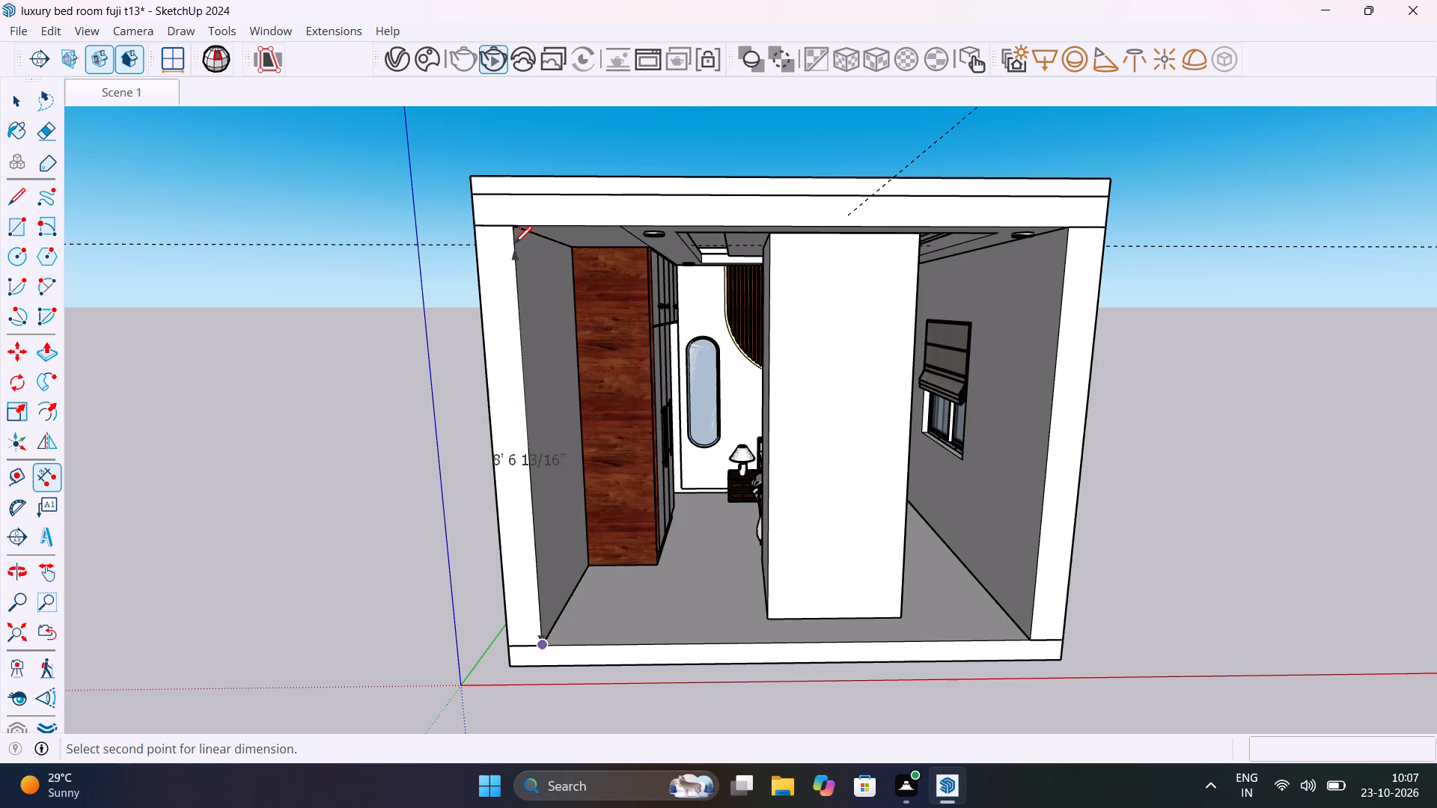
left_click(515, 233)
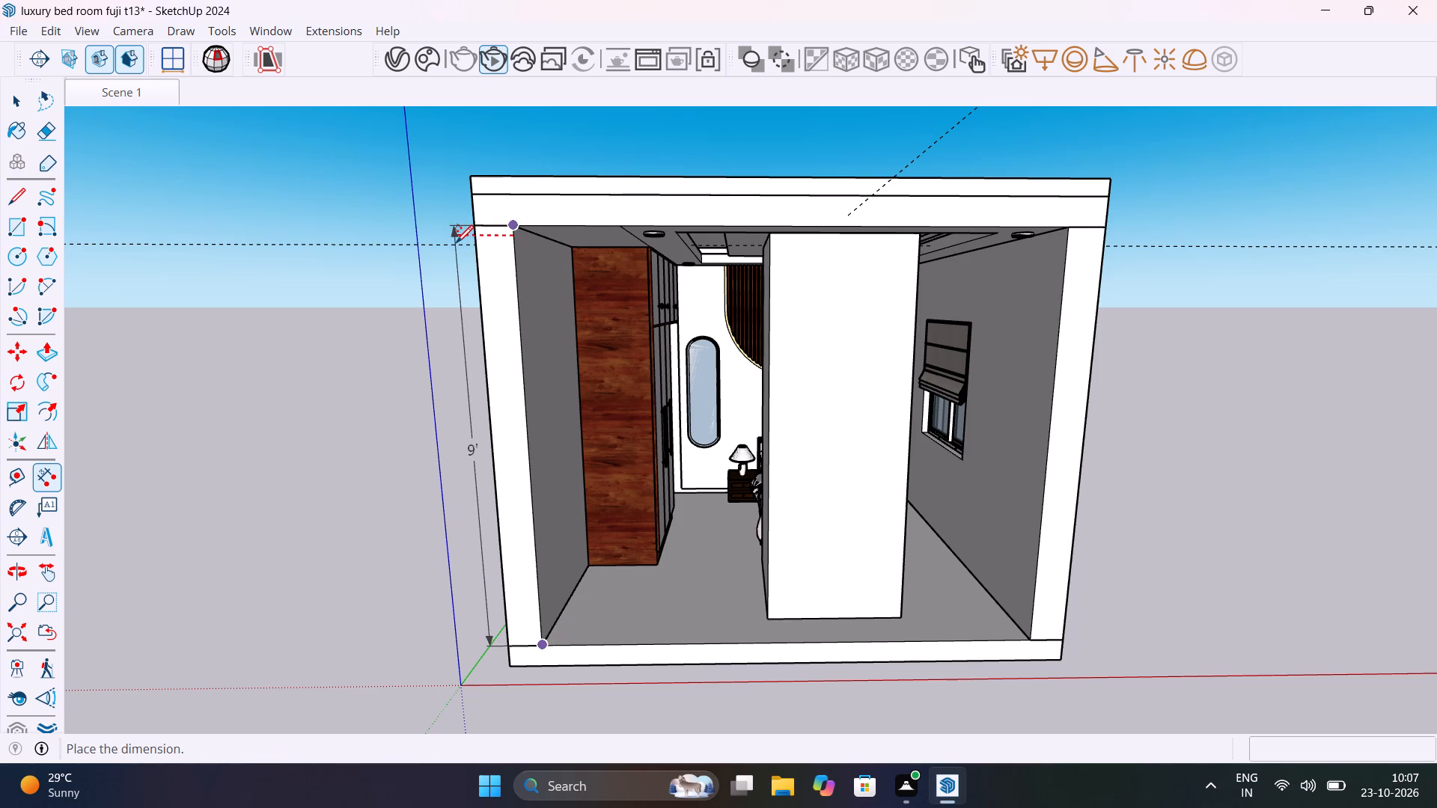
key("Escape")
key("space")
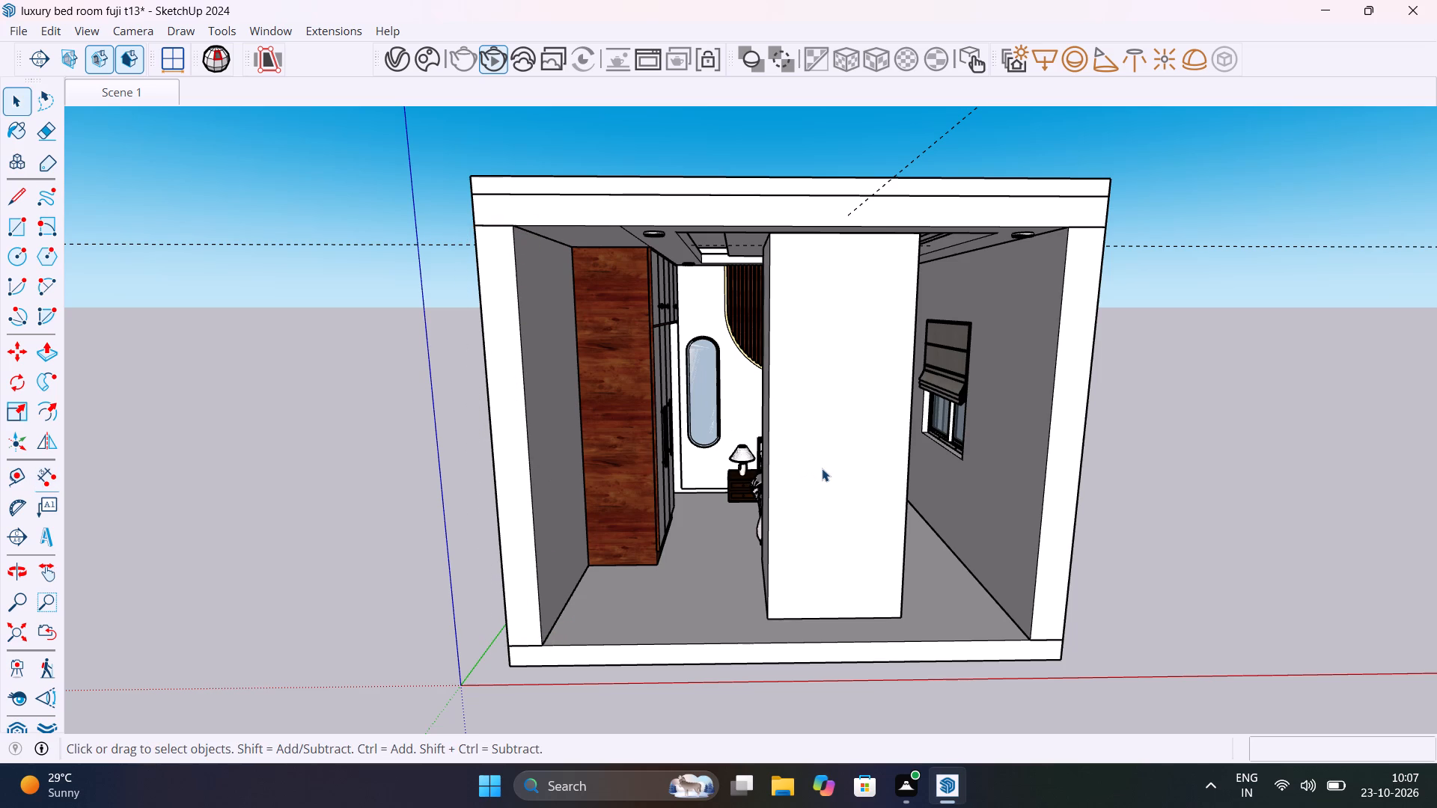
Undo the 9' extrusion and Push/Pull the floor rectangle in front of the bed up 7'.
key("ctrl+z")
middle_click_drag(843, 580, 858, 628)
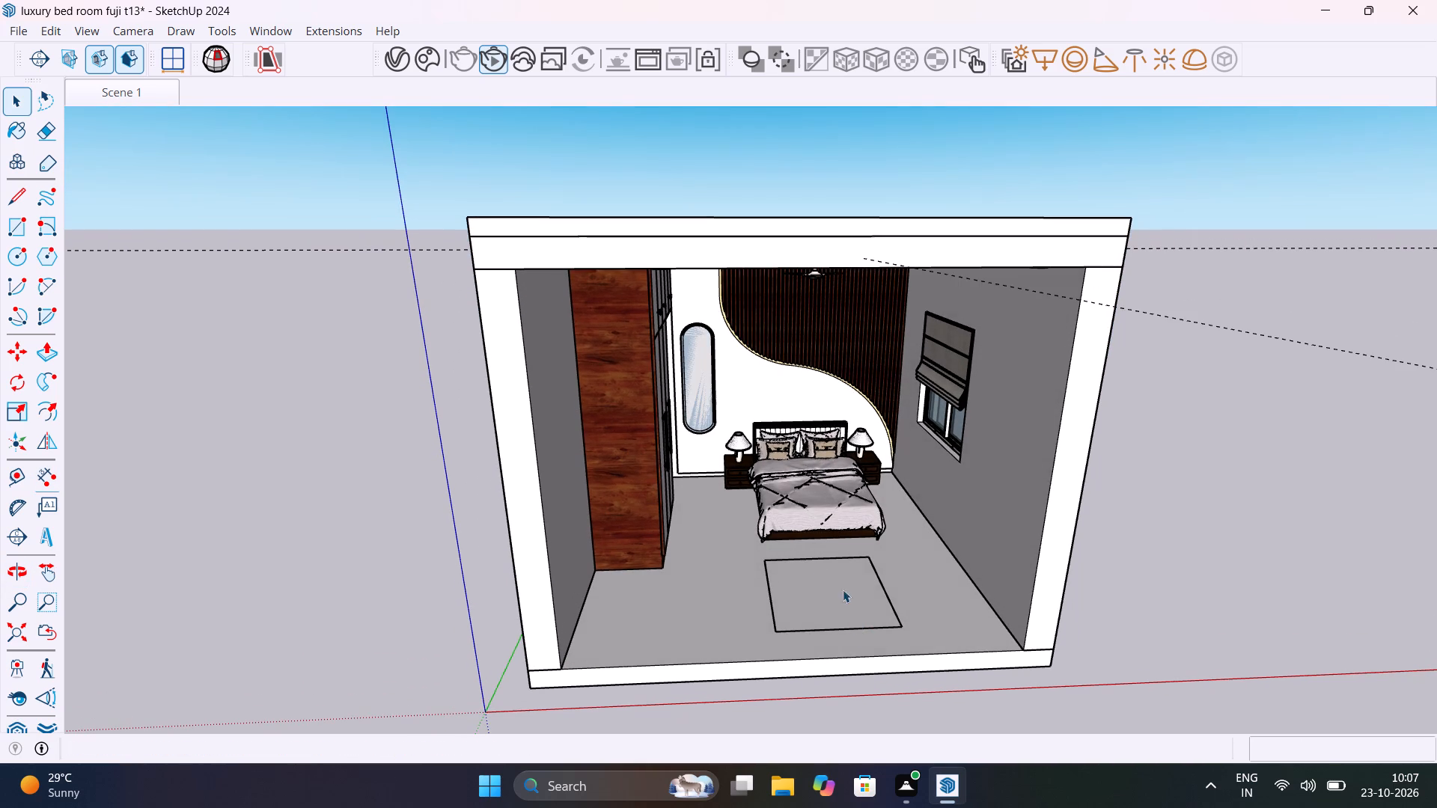
key("p")
left_click(823, 581)
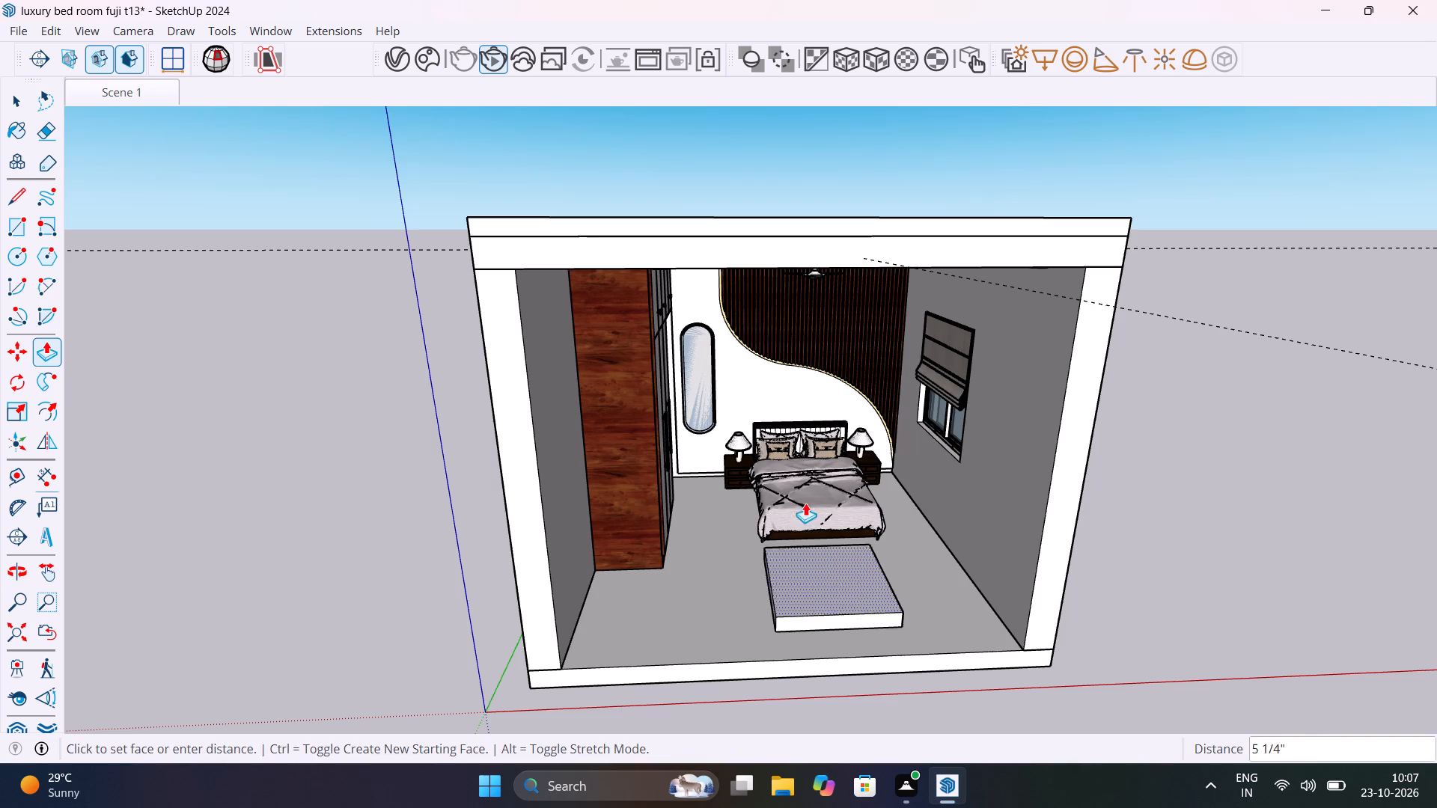
type("7'")
key("Return")
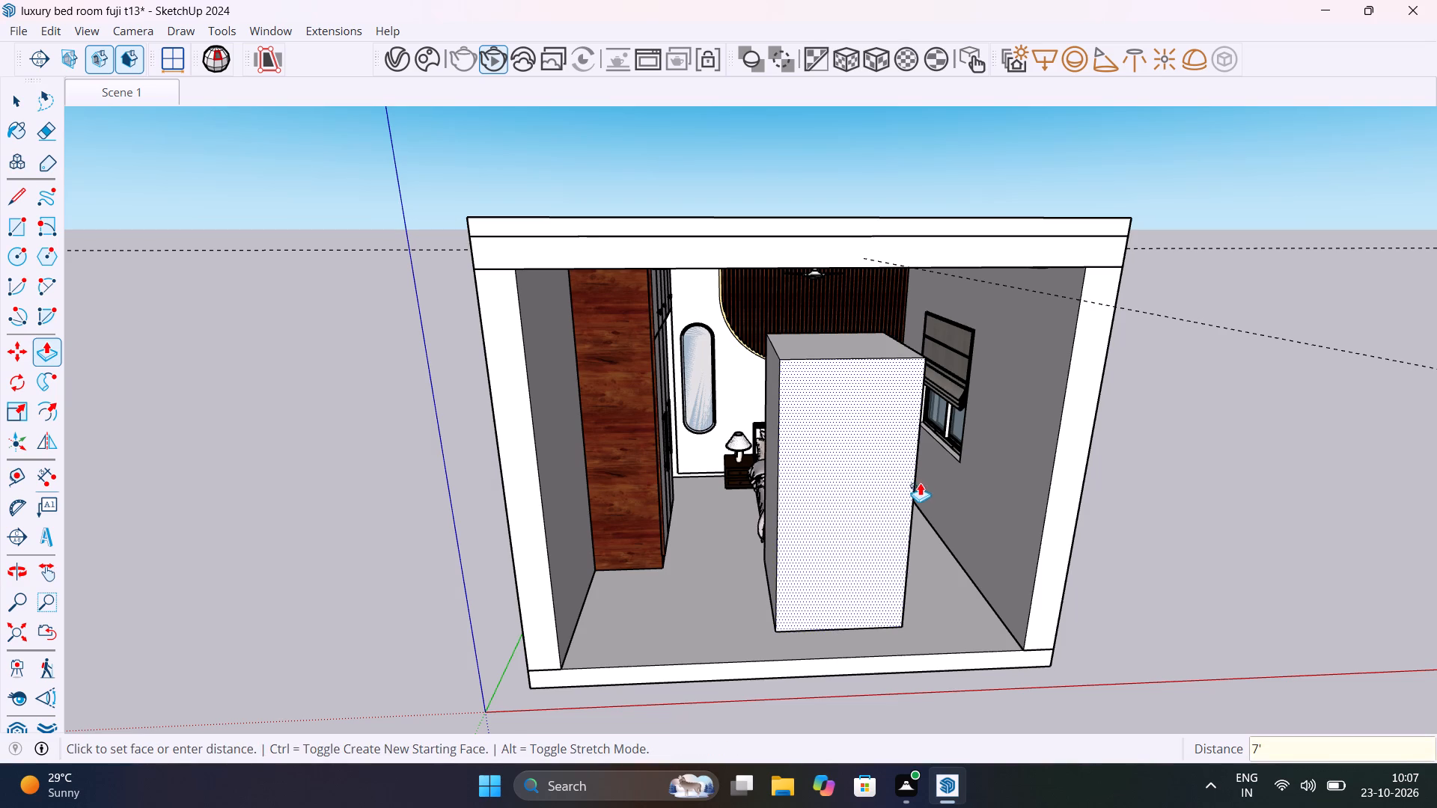
Set the block's extrusion height to 8' after comparing it with the fan and false ceiling.
middle_click_drag(906, 457, 981, 340)
scroll(858, 319, "up", 3)
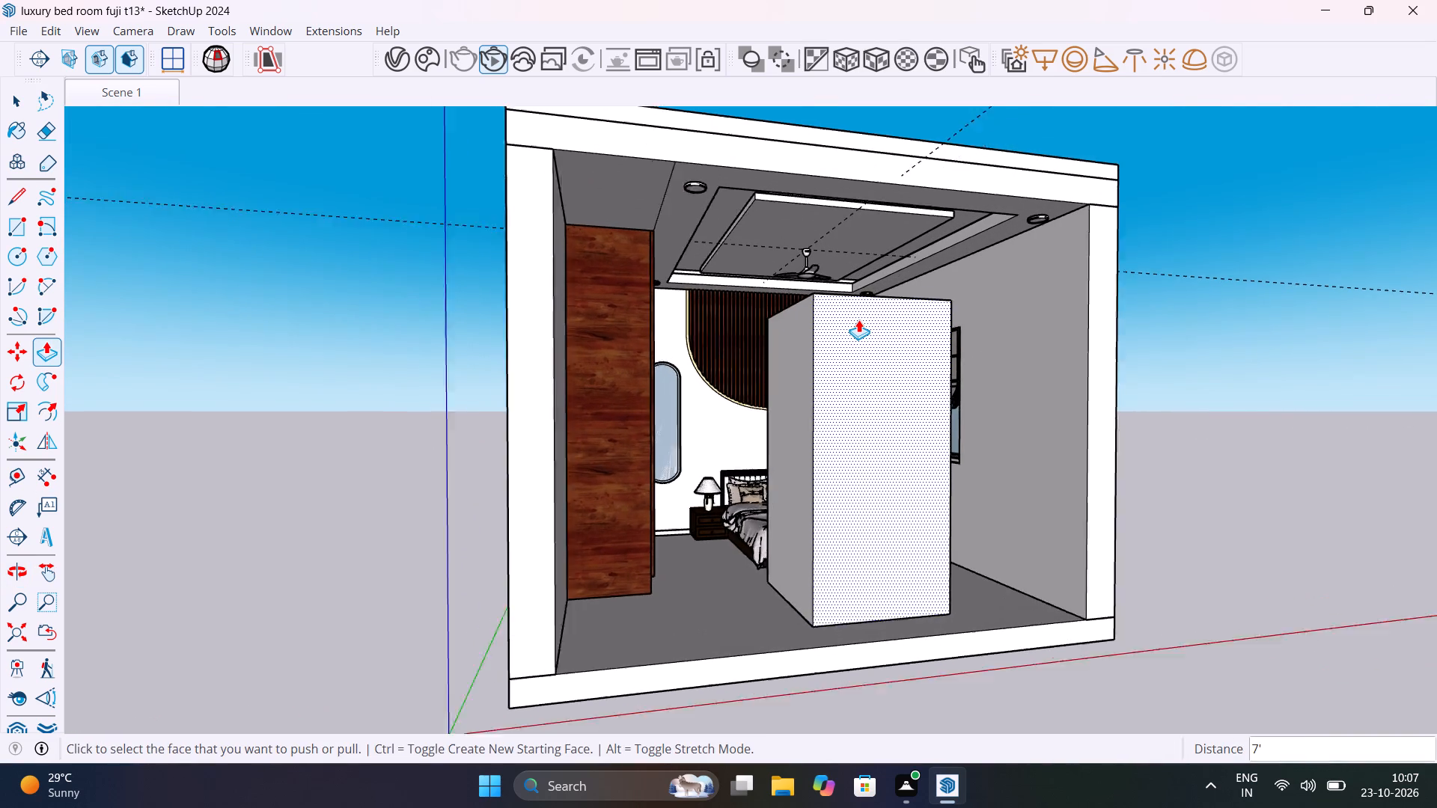
scroll(858, 319, "up", 2)
middle_click_drag(860, 322, 885, 429)
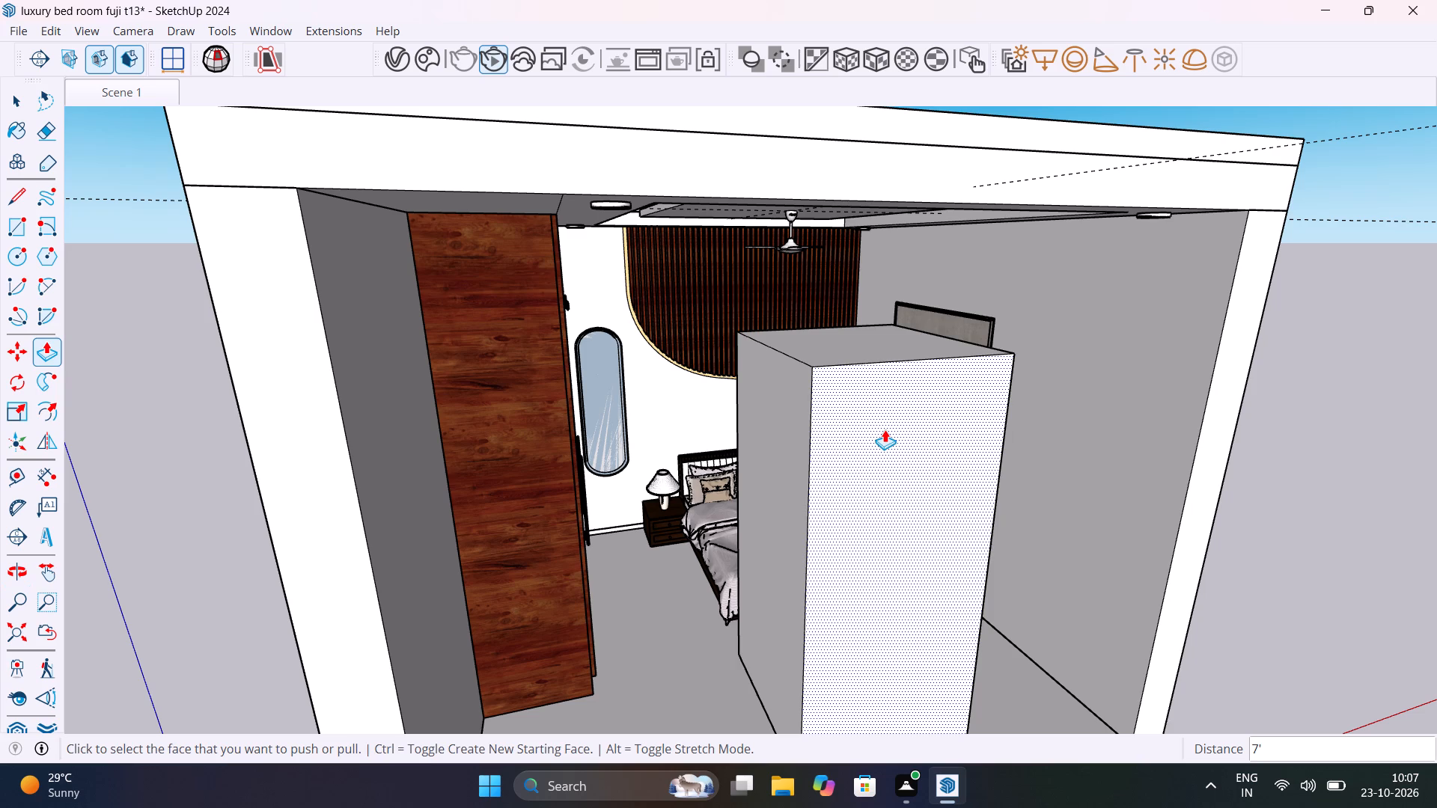
type("8'")
key("Return")
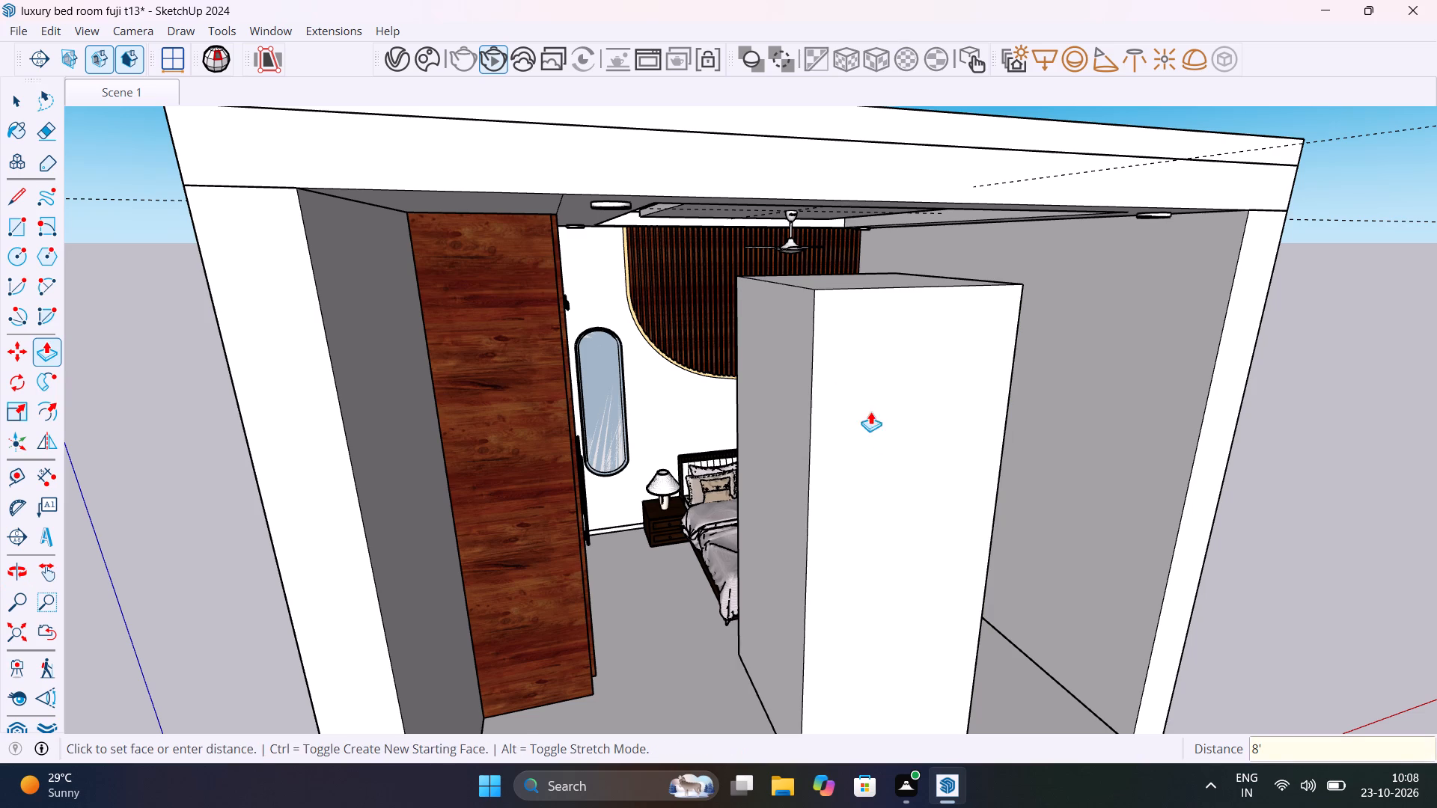
Scale the fan vertically from its bottom by about 1.47, down to the top corner of the 8' block.
scroll(787, 278, "up", 14)
middle_click_drag(843, 269, 906, 281)
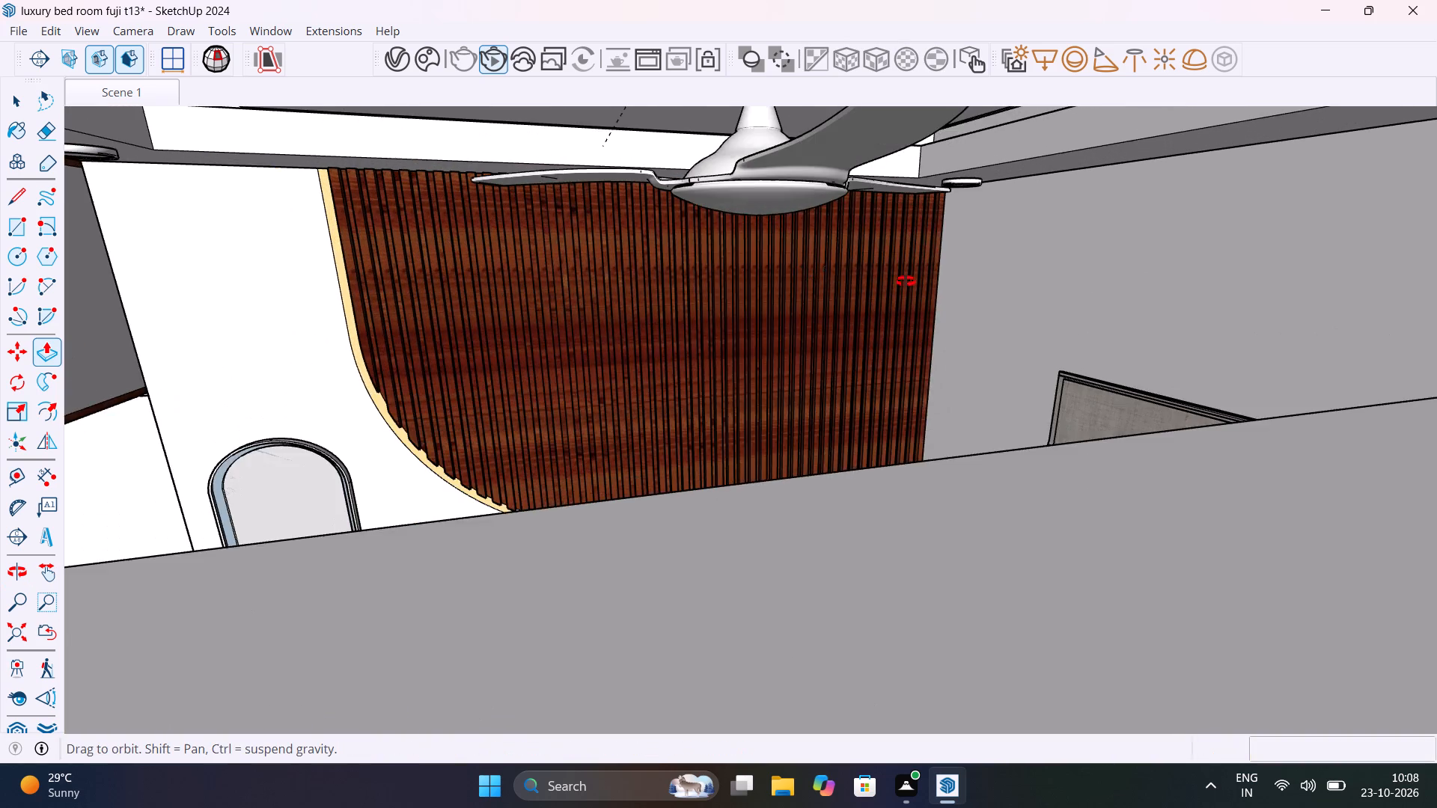
middle_click_drag(906, 281, 915, 219)
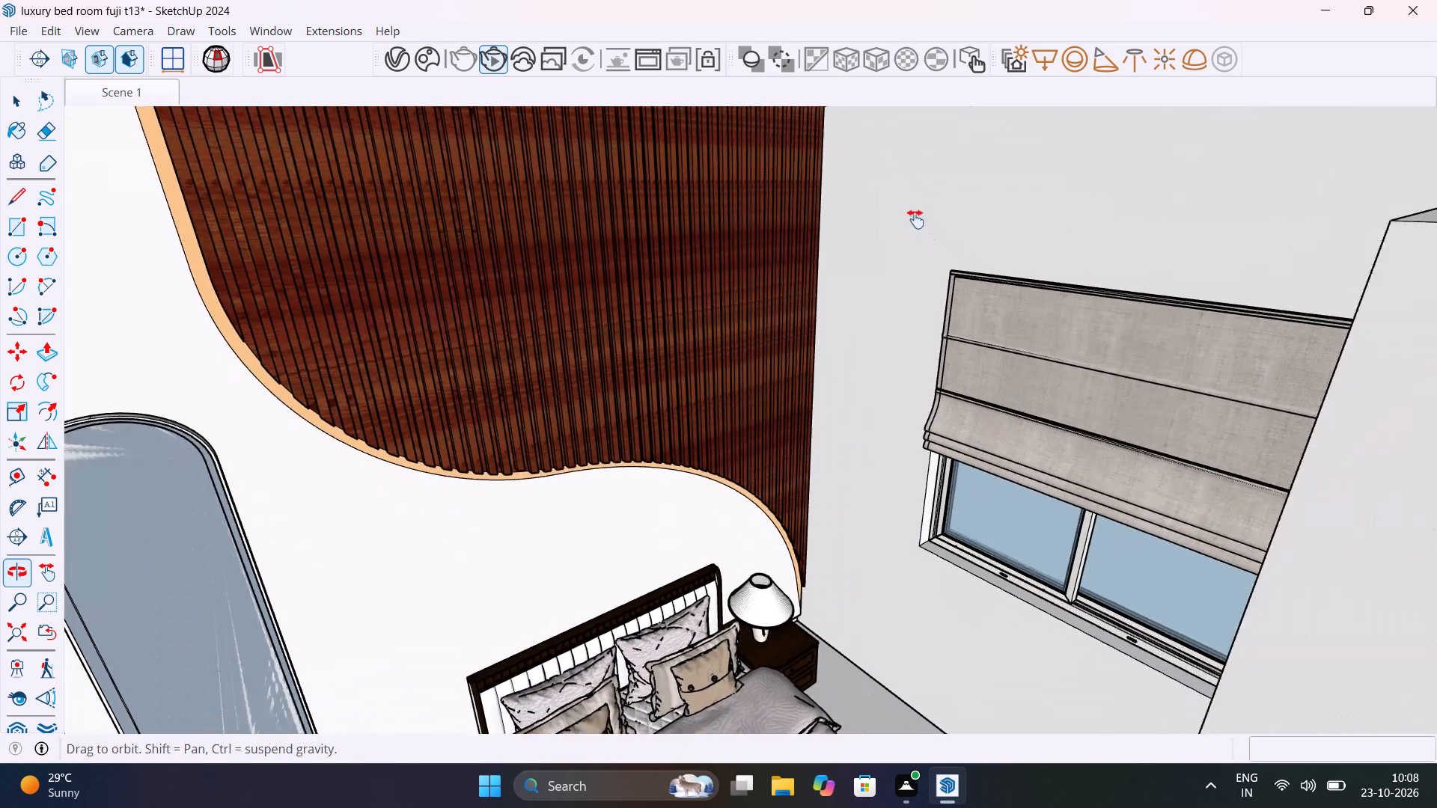
middle_click_drag(915, 219, 879, 262)
scroll(916, 265, "down", 1)
scroll(1045, 337, "down", 1)
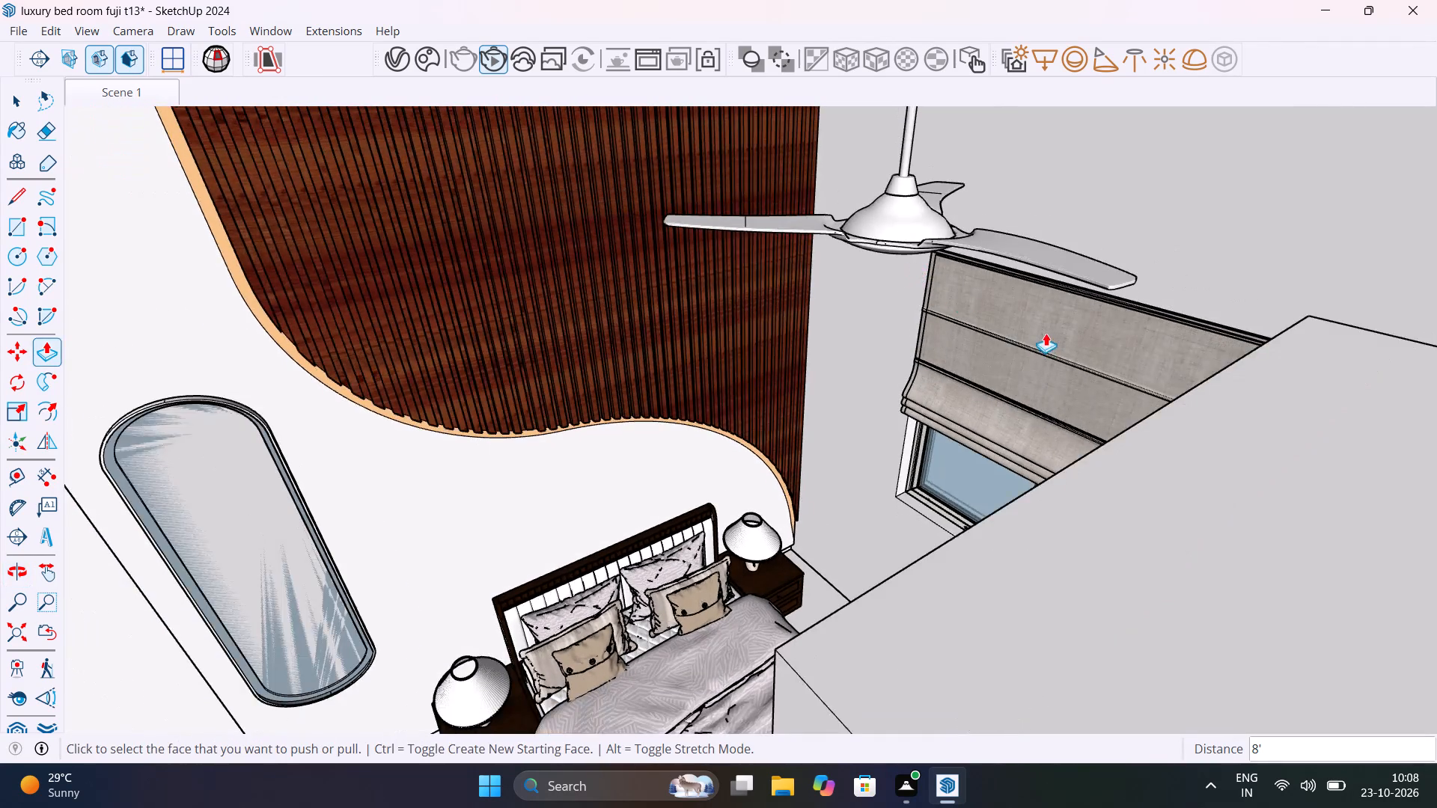
middle_click_drag(1046, 333, 1019, 261)
scroll(963, 329, "down", 14)
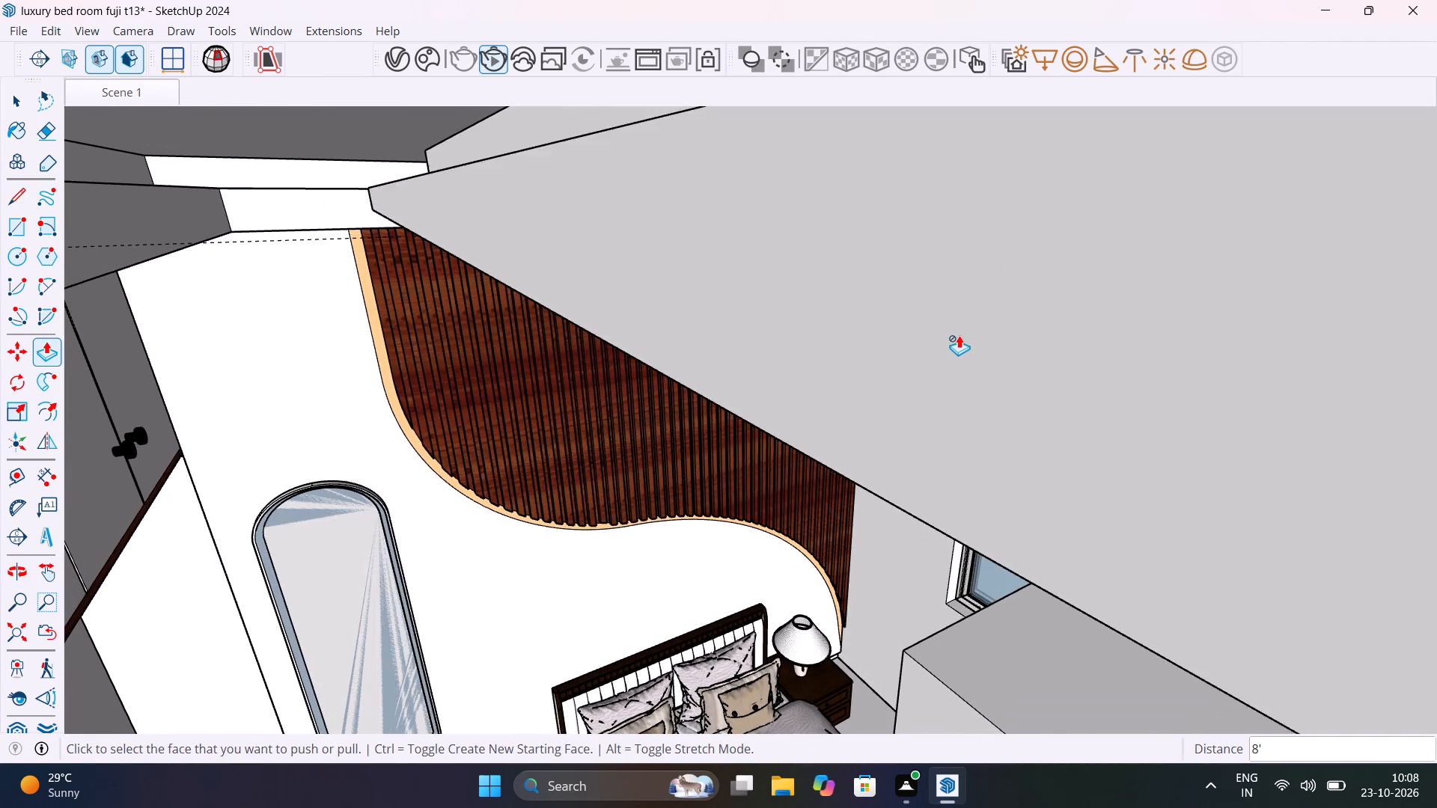
scroll(959, 335, "down", 7)
scroll(959, 335, "down", 20)
scroll(959, 335, "down", 10)
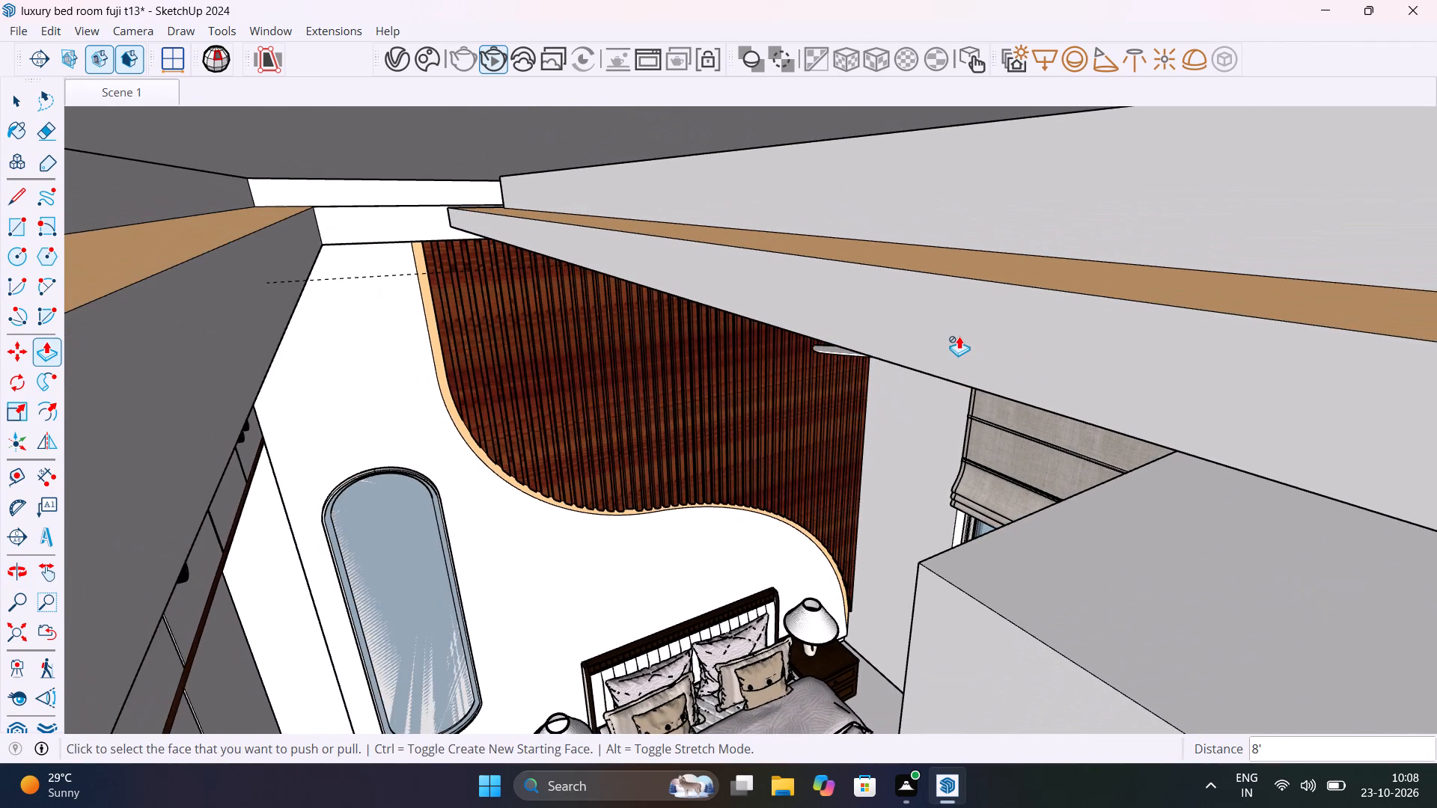
scroll(959, 336, "down", 7)
middle_click_drag(1060, 524, 999, 389, "shift")
key("space")
left_click(921, 269)
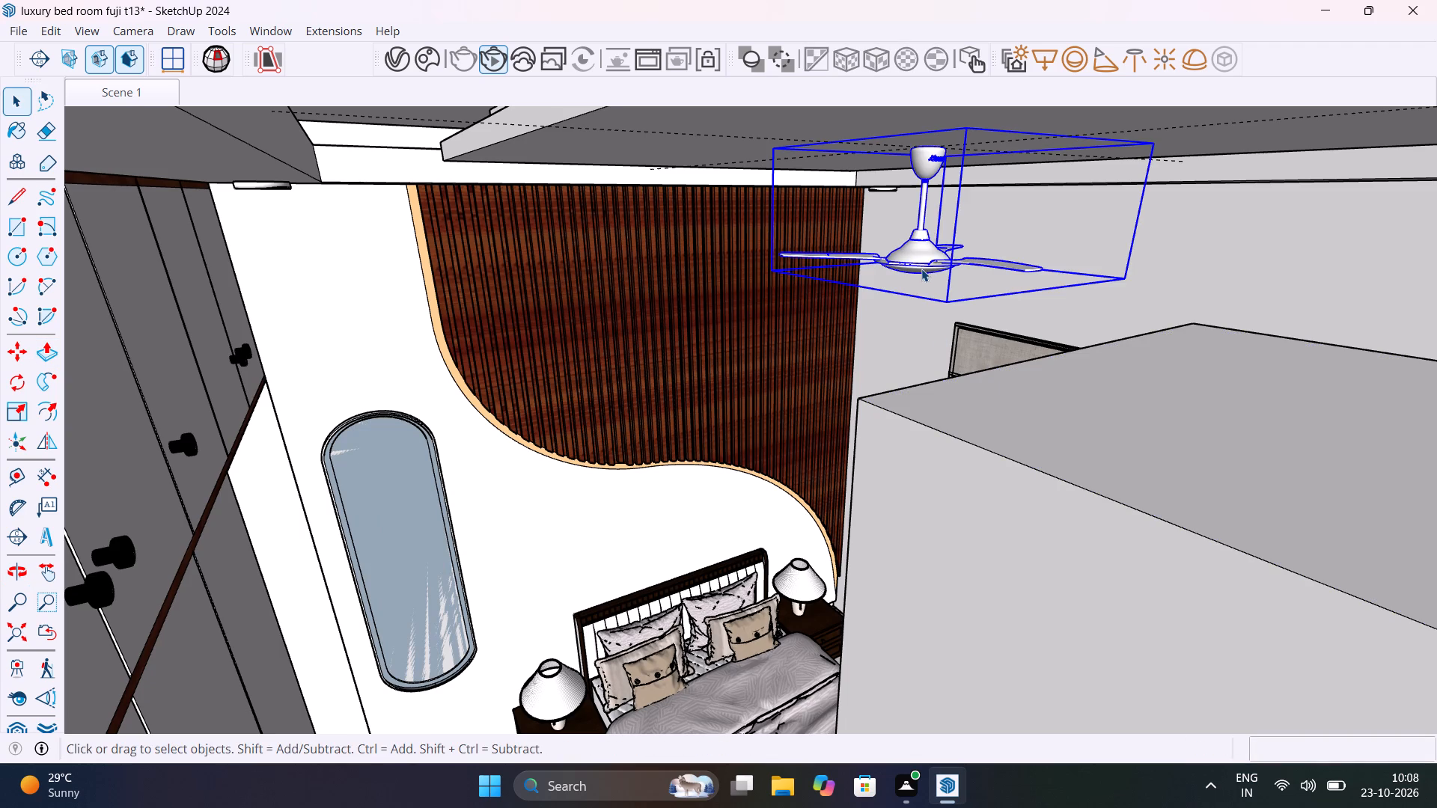
key("s")
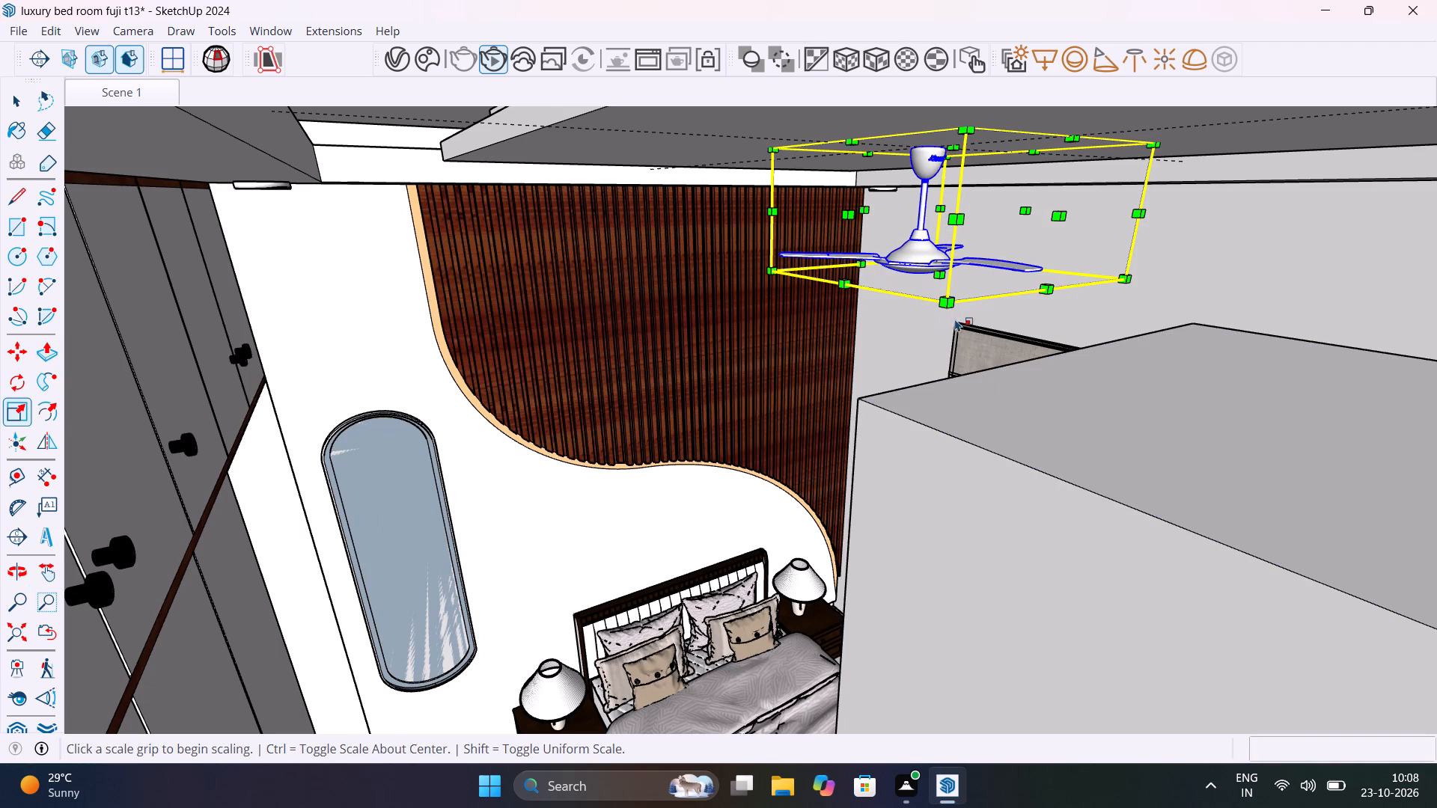
middle_click_drag(974, 309, 1036, 251)
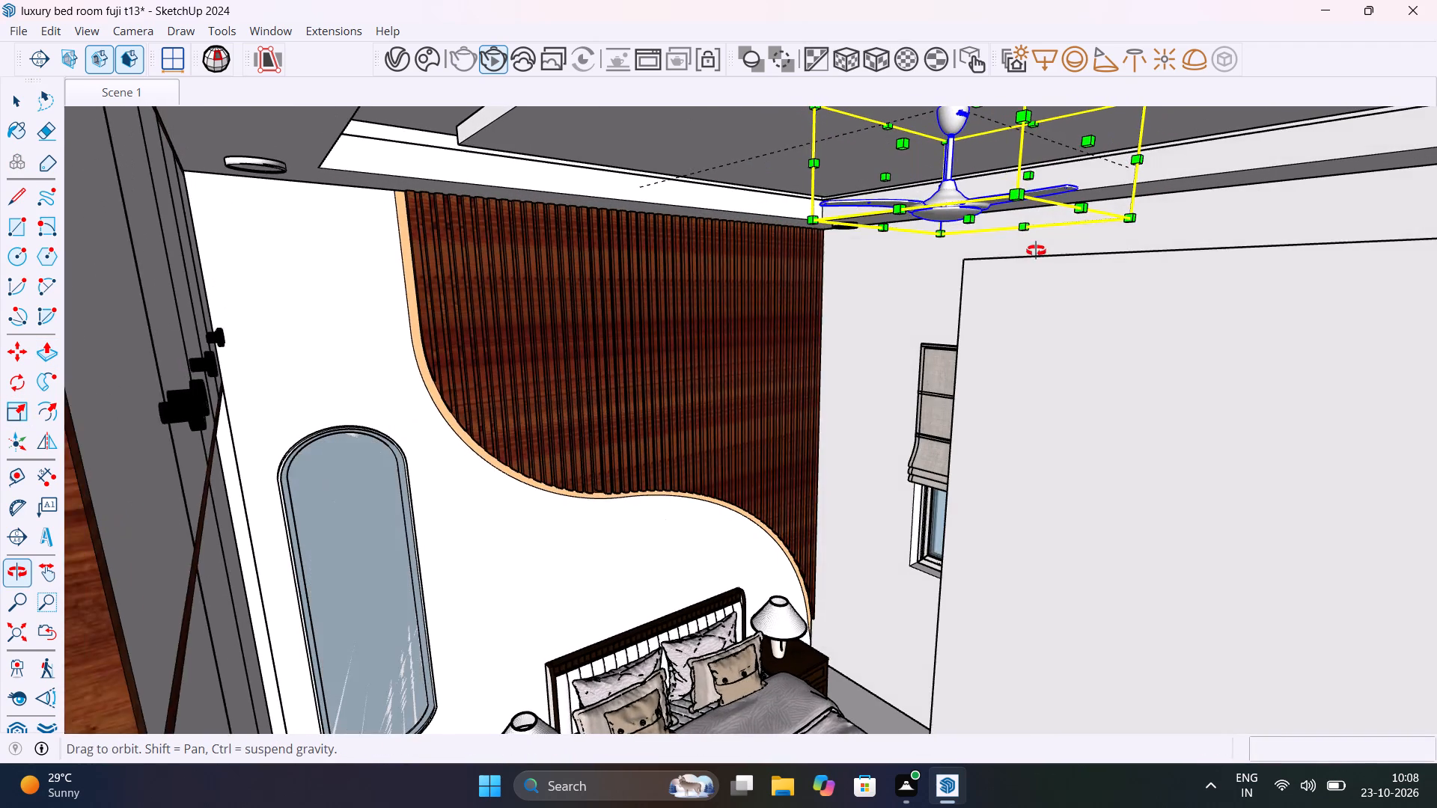
middle_click_drag(1036, 251, 1038, 251)
left_click(977, 225)
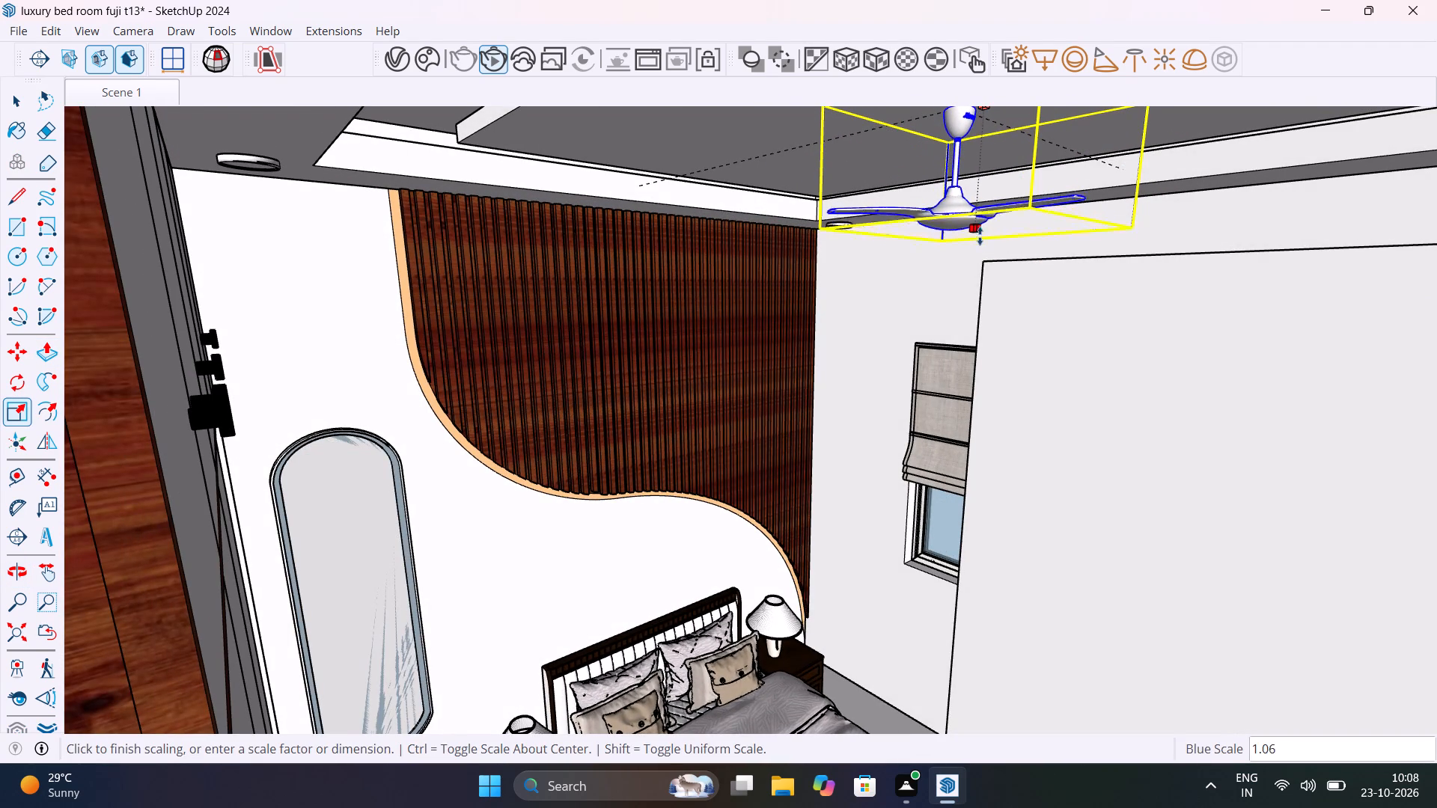
left_click(986, 262)
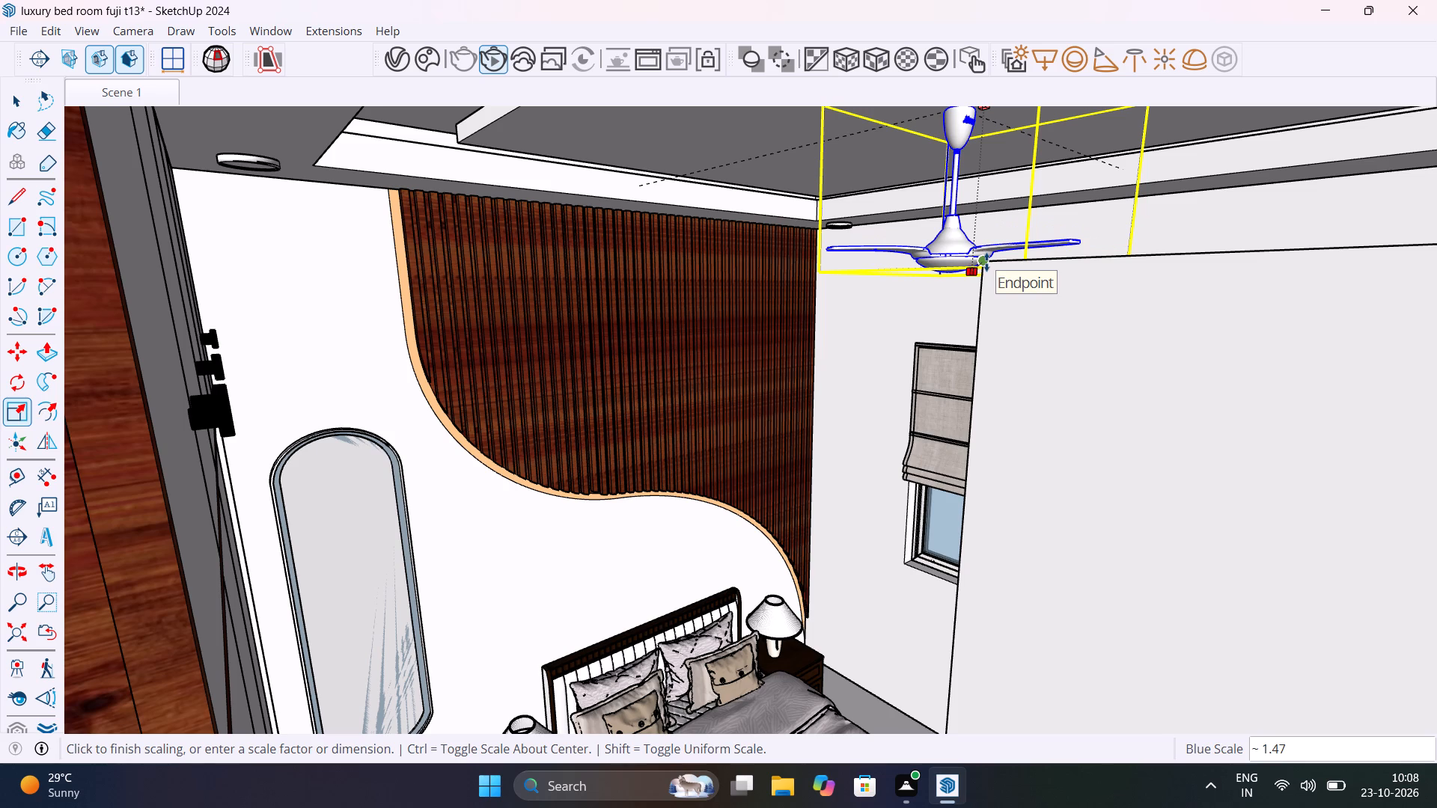
key("space")
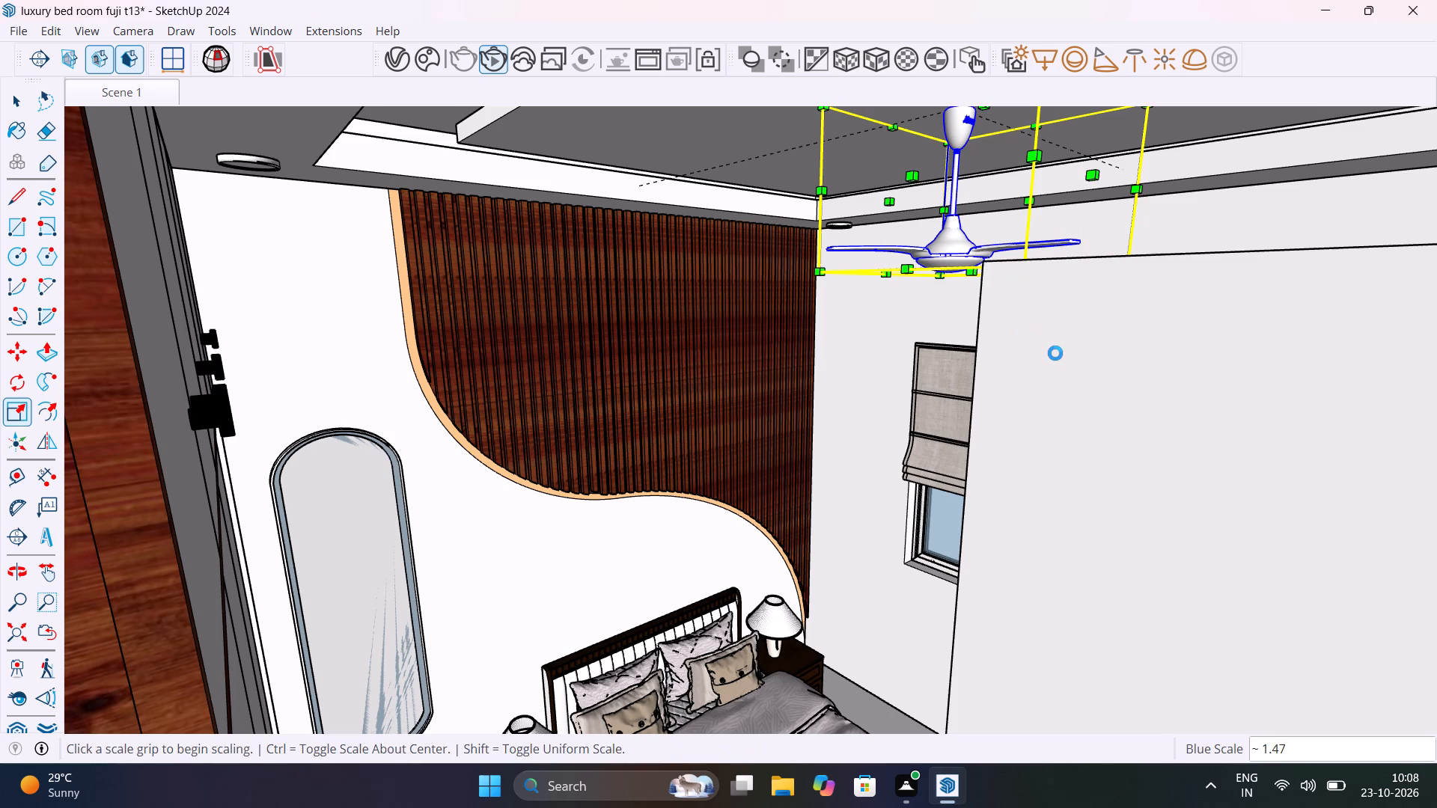
Return to Scene 1 and Push/Pull the block's top face down 8' to the floor to remove the block.
scroll(1055, 353, "down", 6)
middle_click_drag(1238, 430, 1068, 357, "shift")
middle_click_drag(1068, 357, 1064, 356, "shift")
middle_click_drag(1123, 364, 880, 300, "shift")
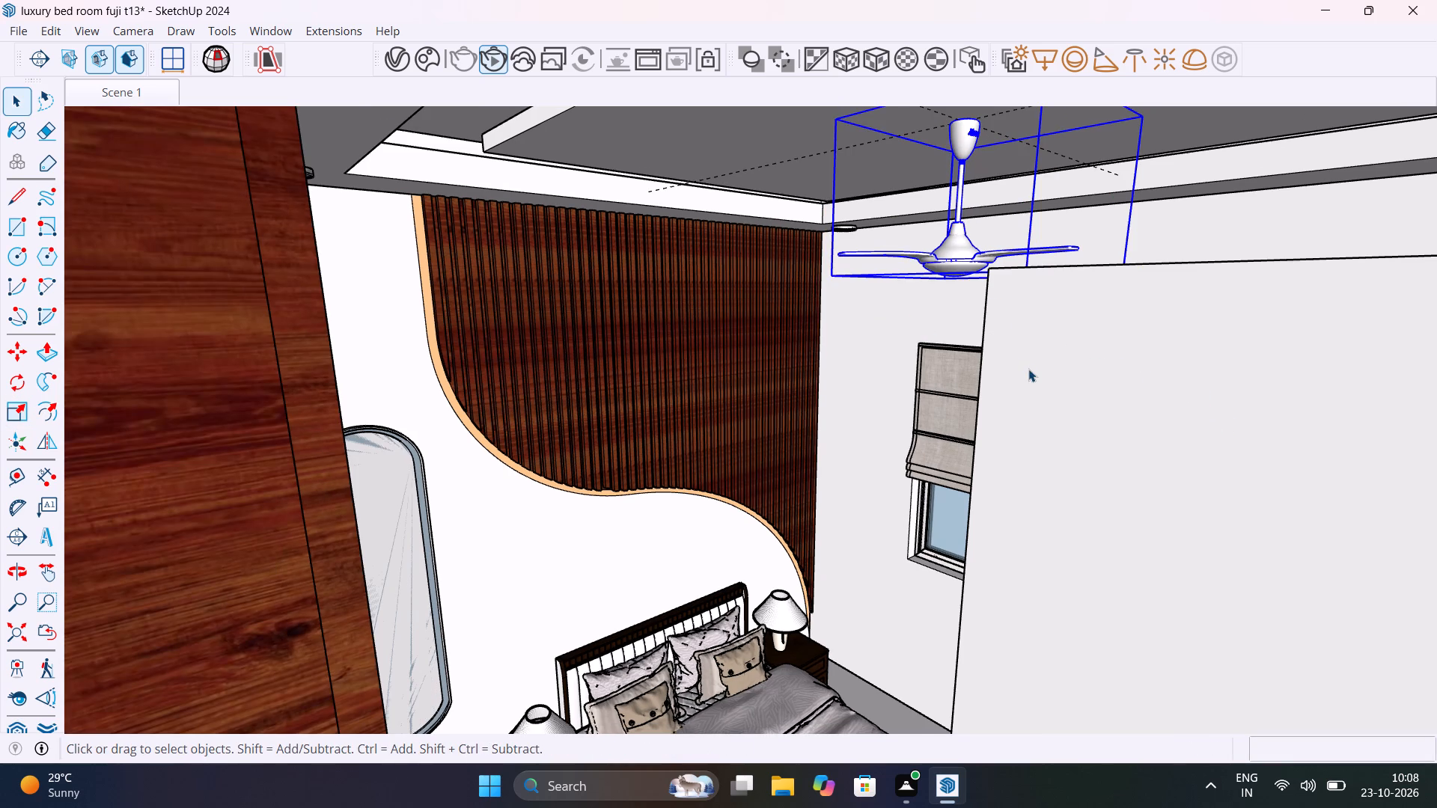
scroll(1028, 369, "down", 3)
scroll(1090, 364, "down", 4)
middle_click_drag(1154, 340, 1108, 339)
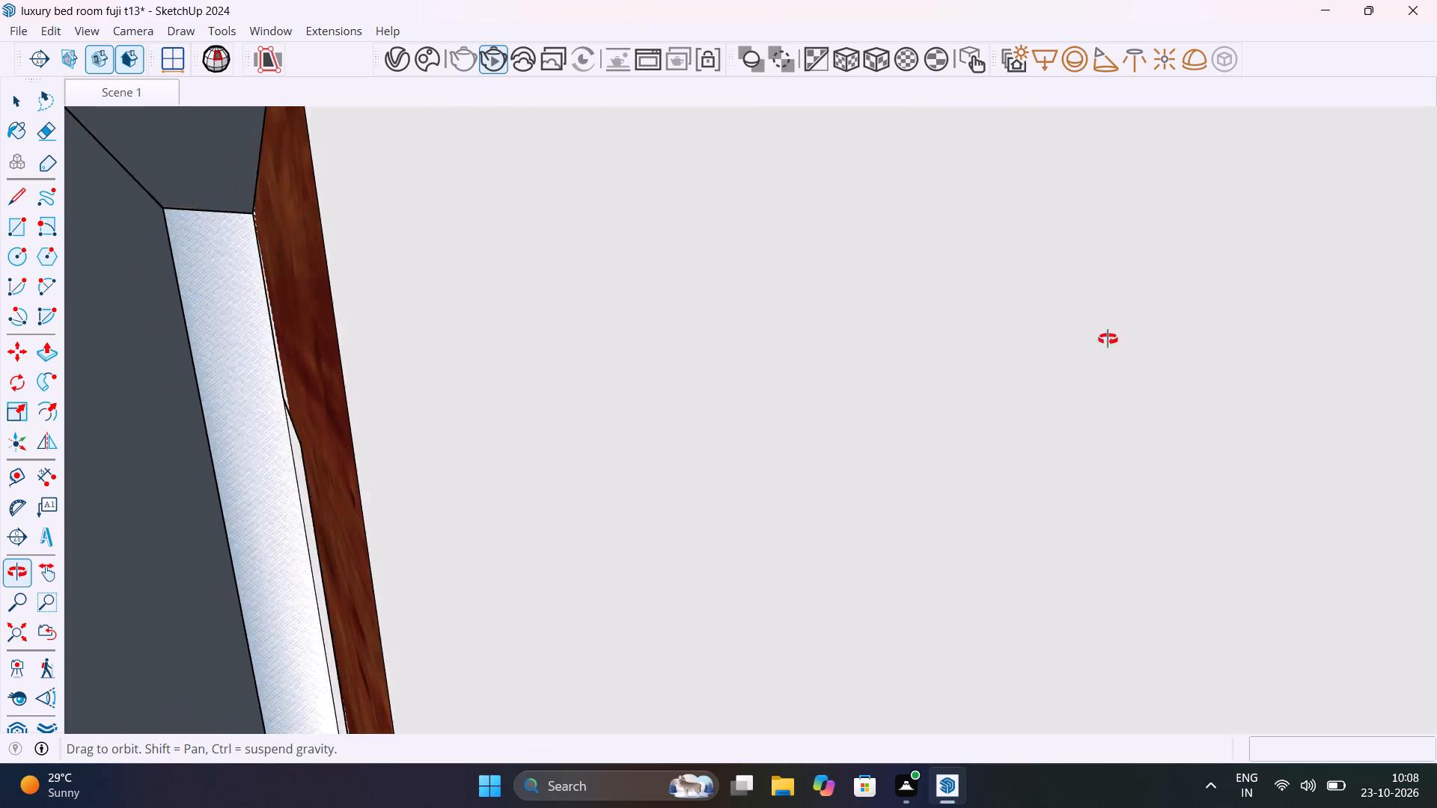
middle_click_drag(1108, 339, 670, 320)
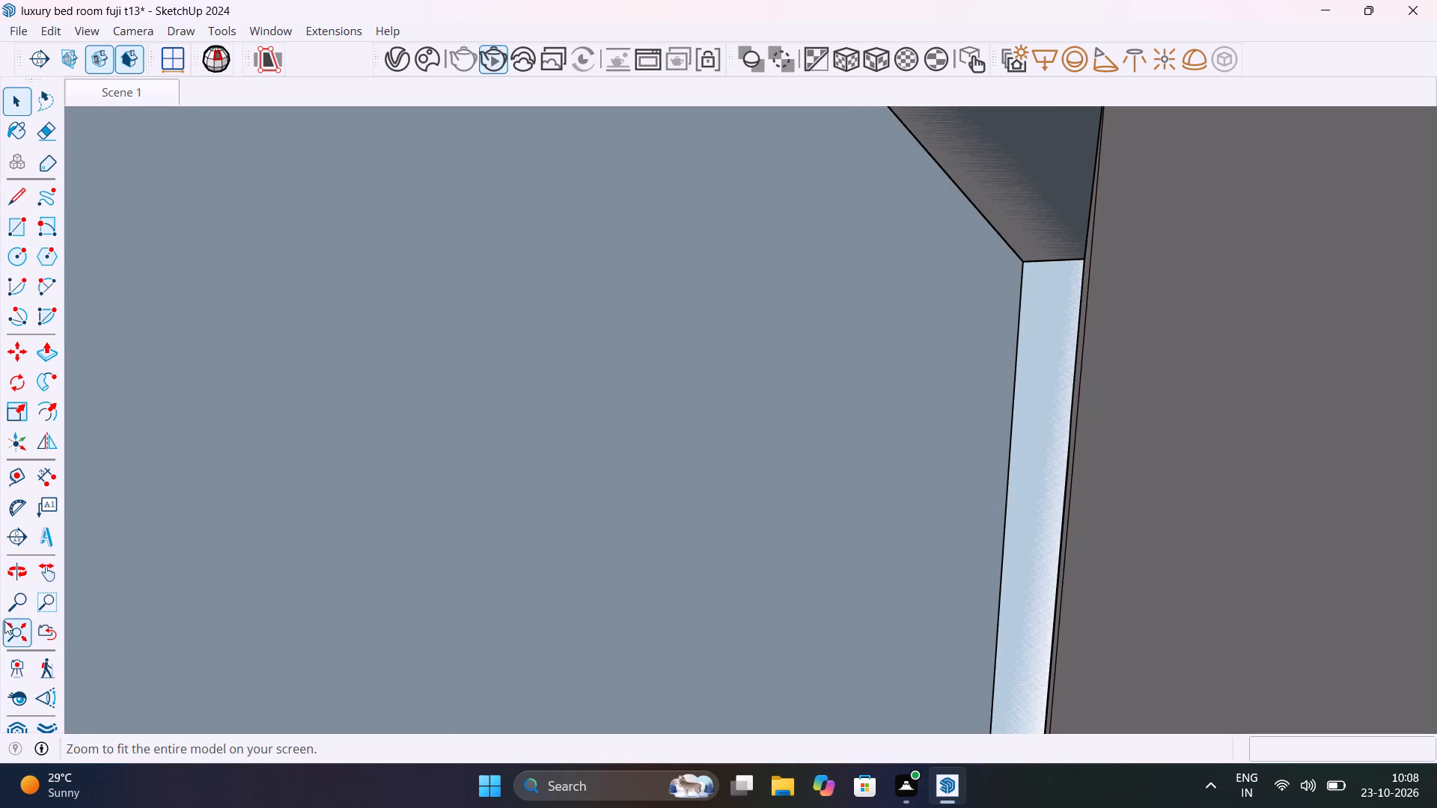
left_click(136, 92)
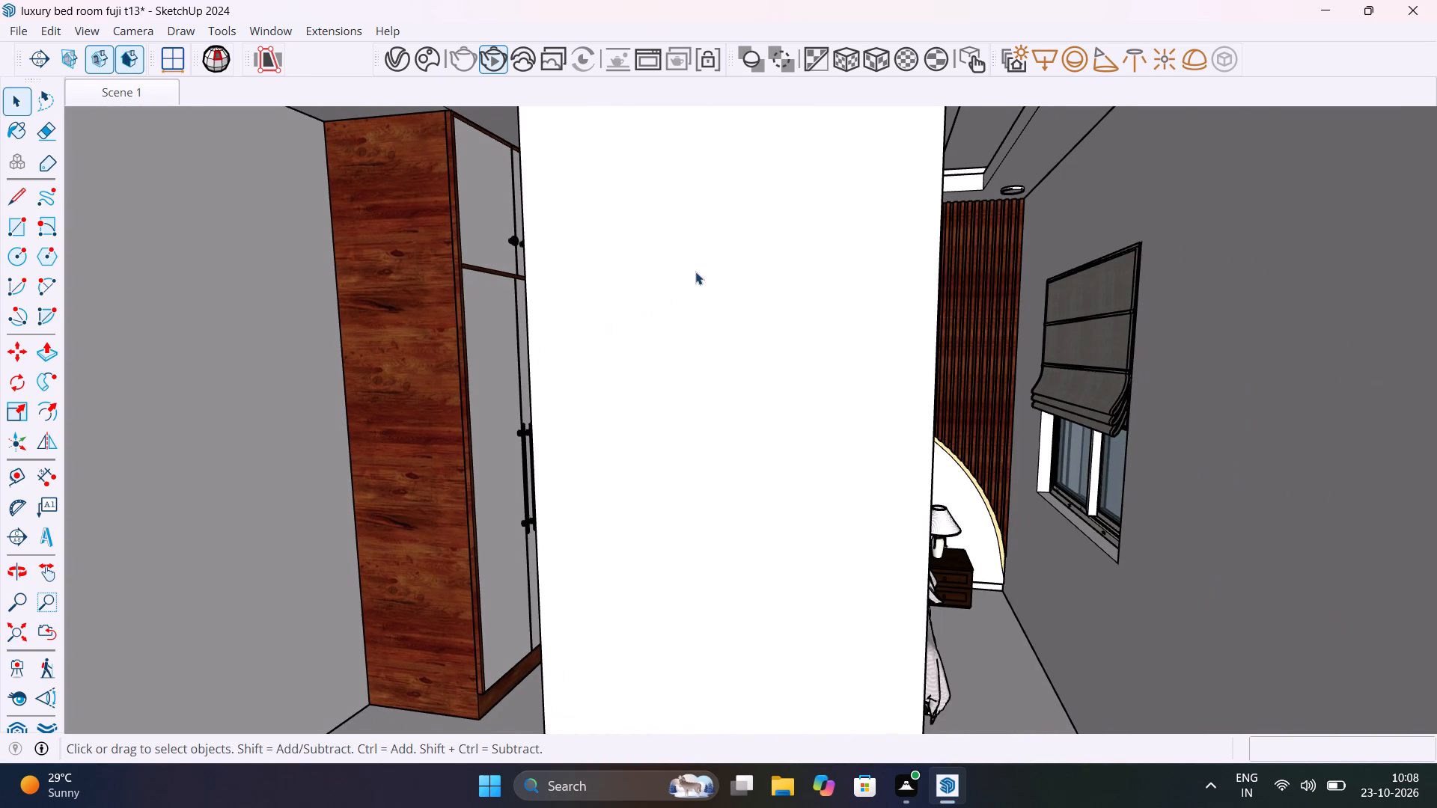
middle_click_drag(695, 272, 710, 521)
left_click(794, 320)
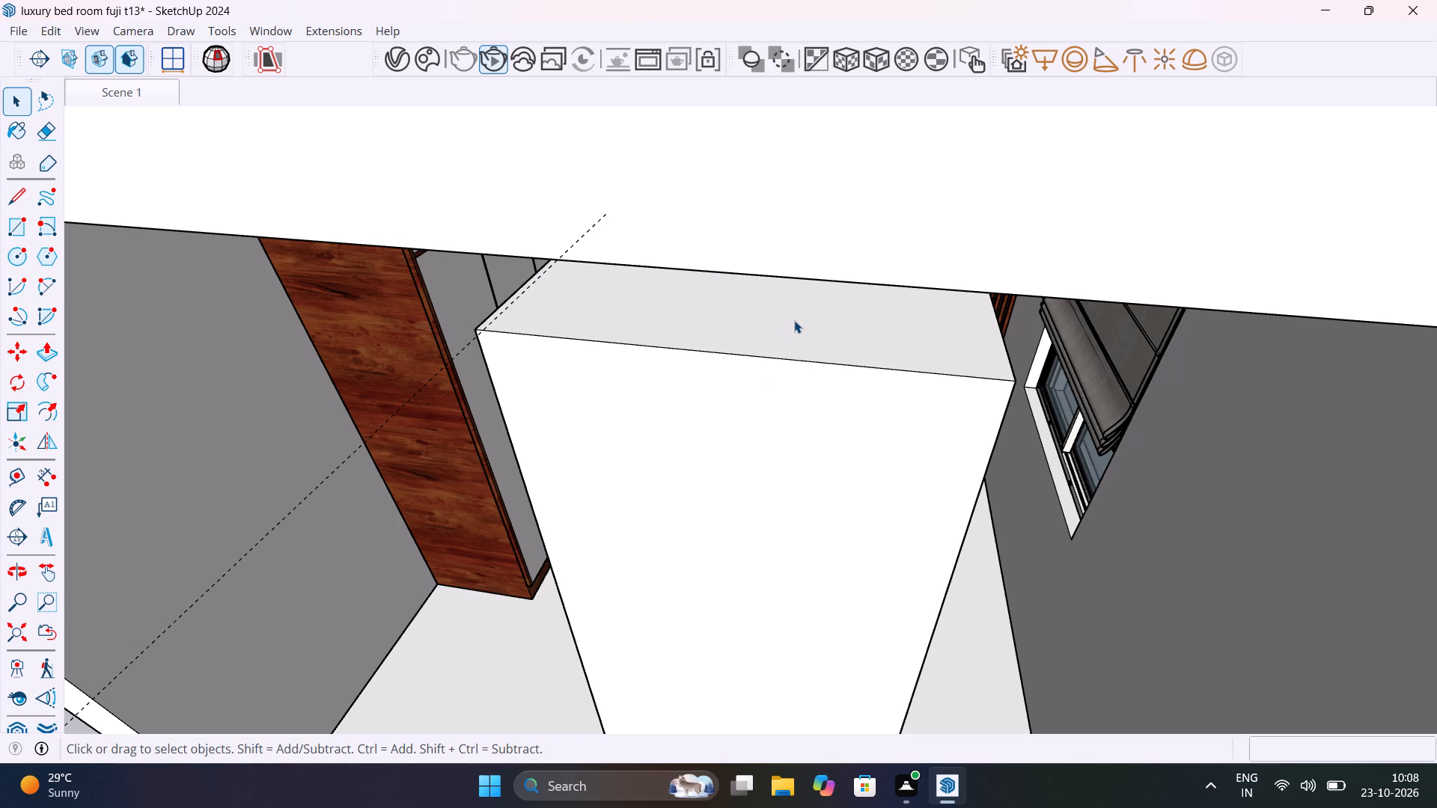
key("p")
left_click(794, 320)
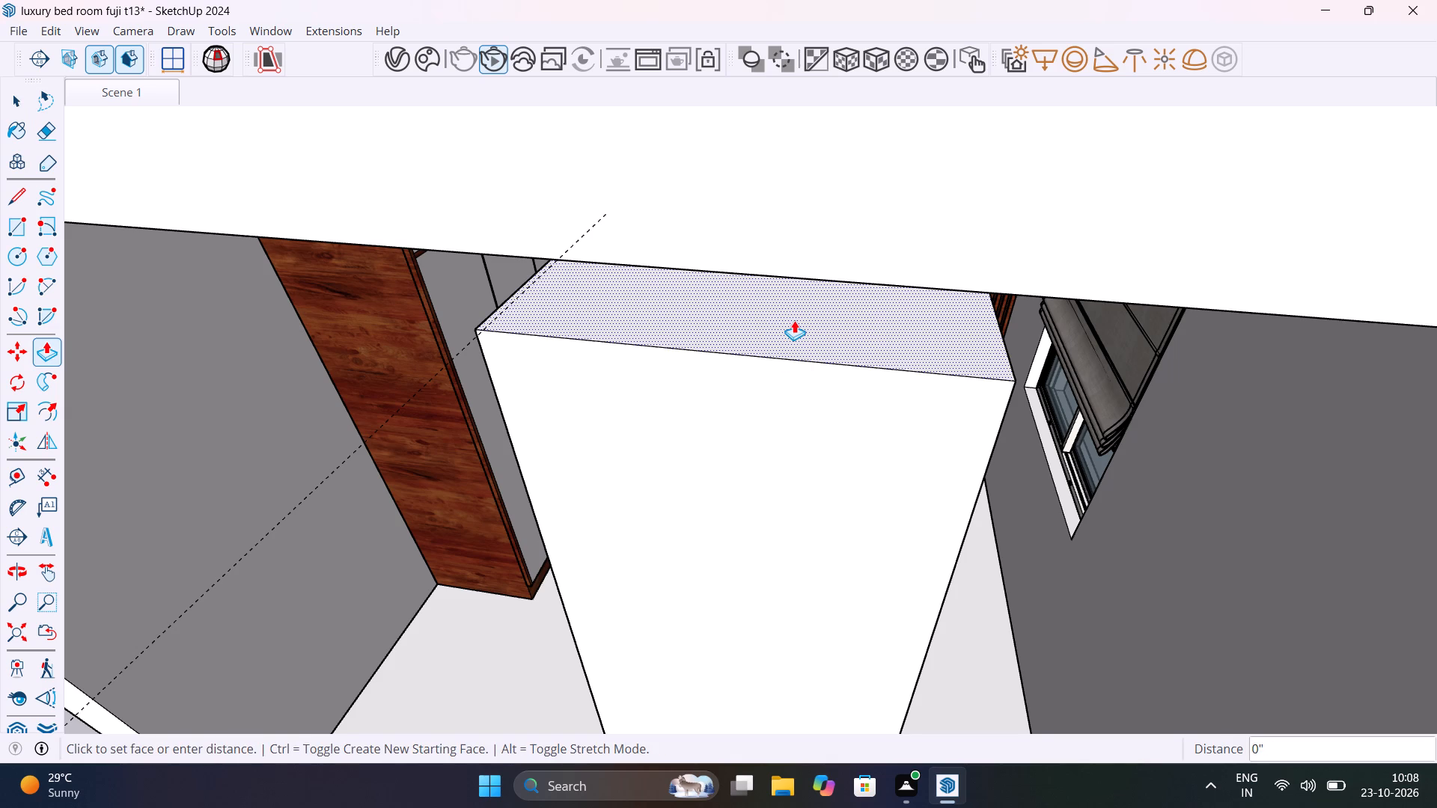
scroll(790, 432, "down", 18)
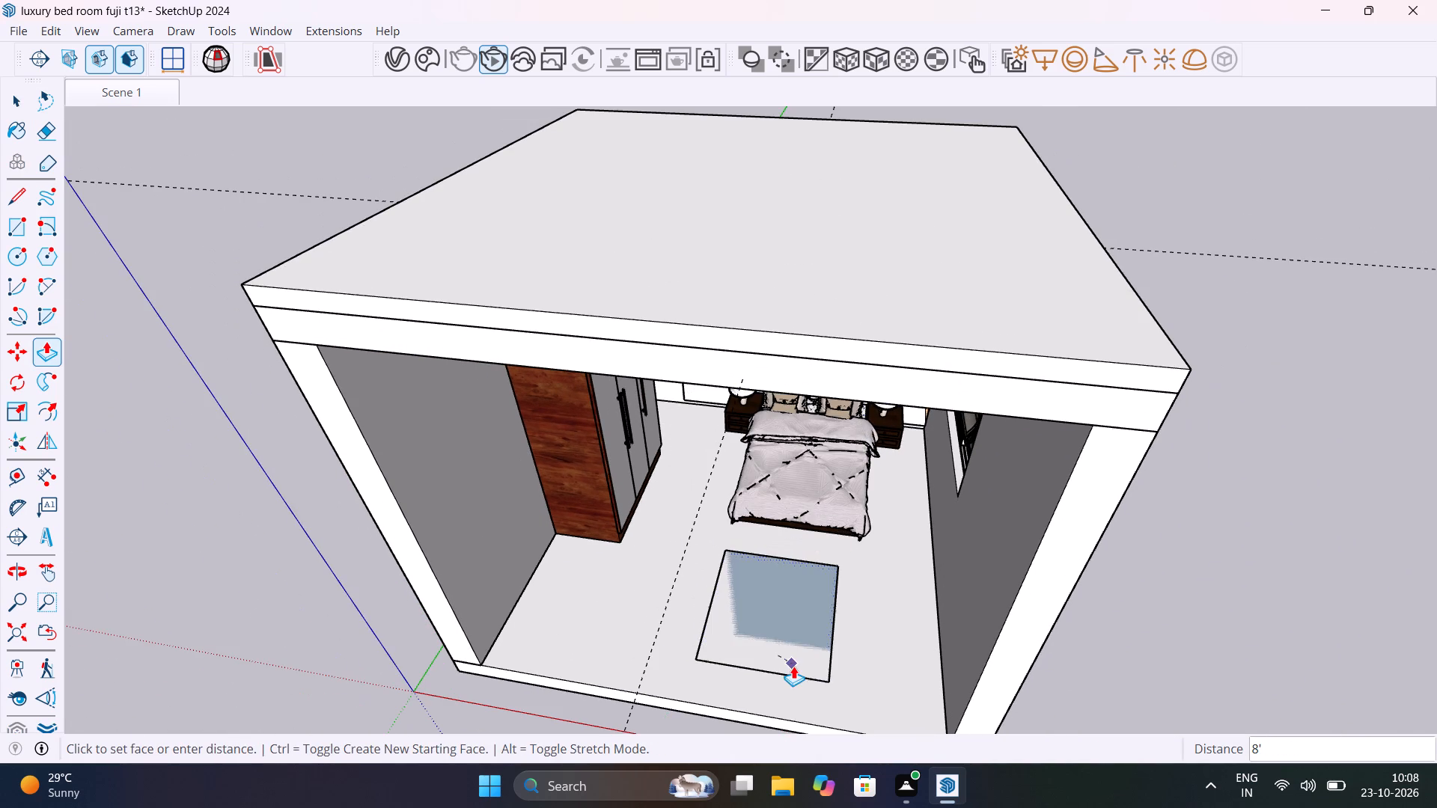
left_click(793, 668)
key("space")
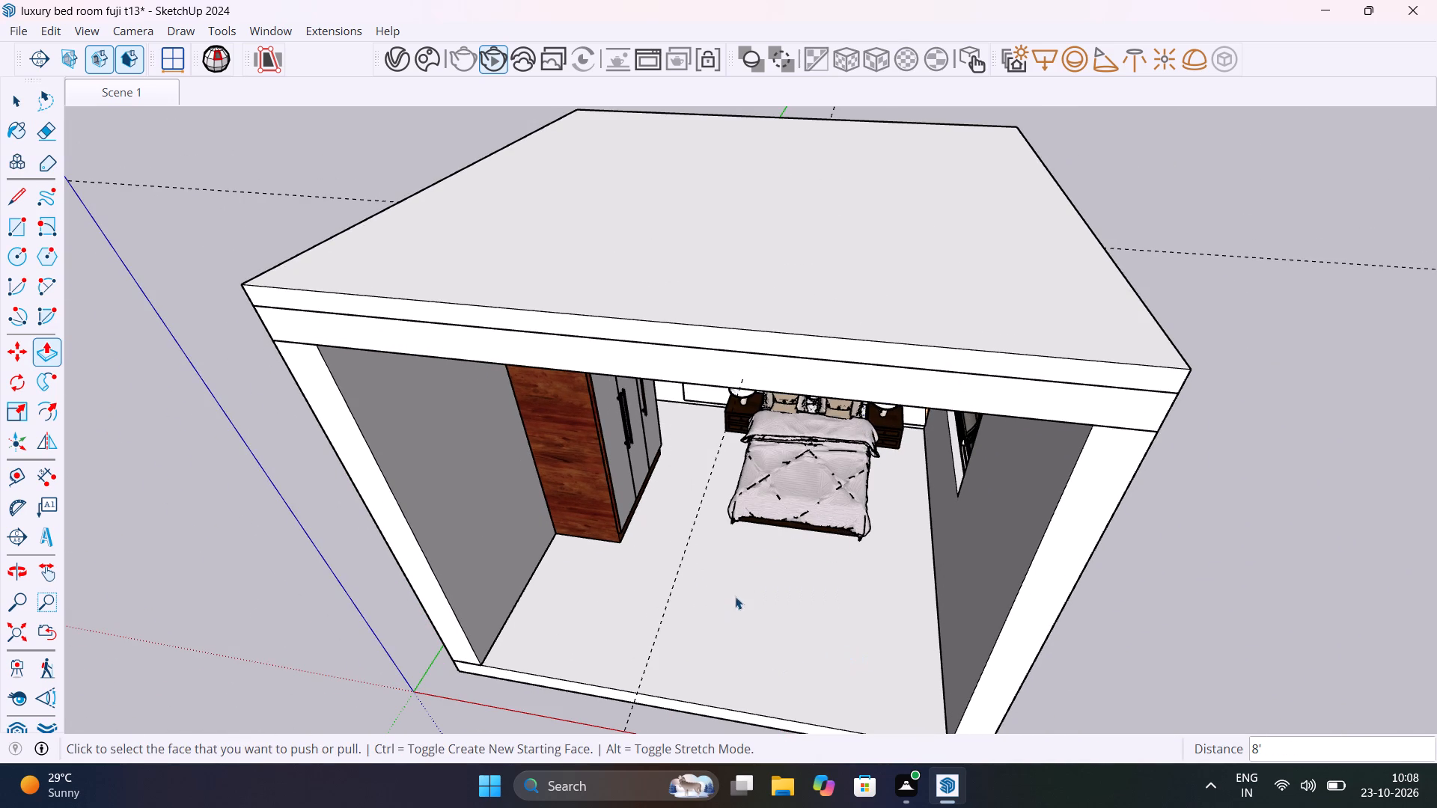
Delete all guide lines from the bedroom model.
middle_click_drag(779, 527, 825, 214)
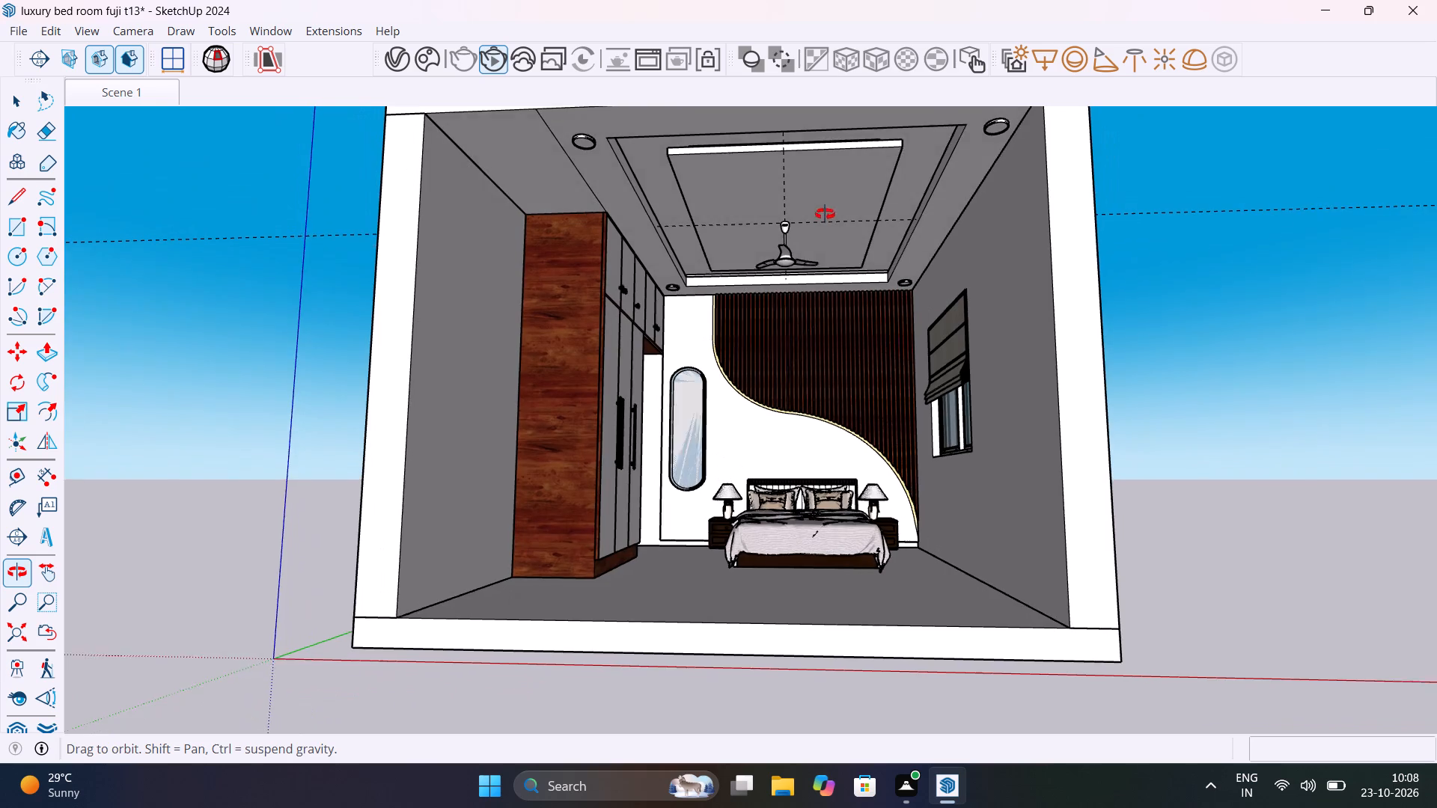
middle_click_drag(825, 214, 824, 209)
scroll(824, 209, "up", 1)
scroll(748, 461, "down", 2)
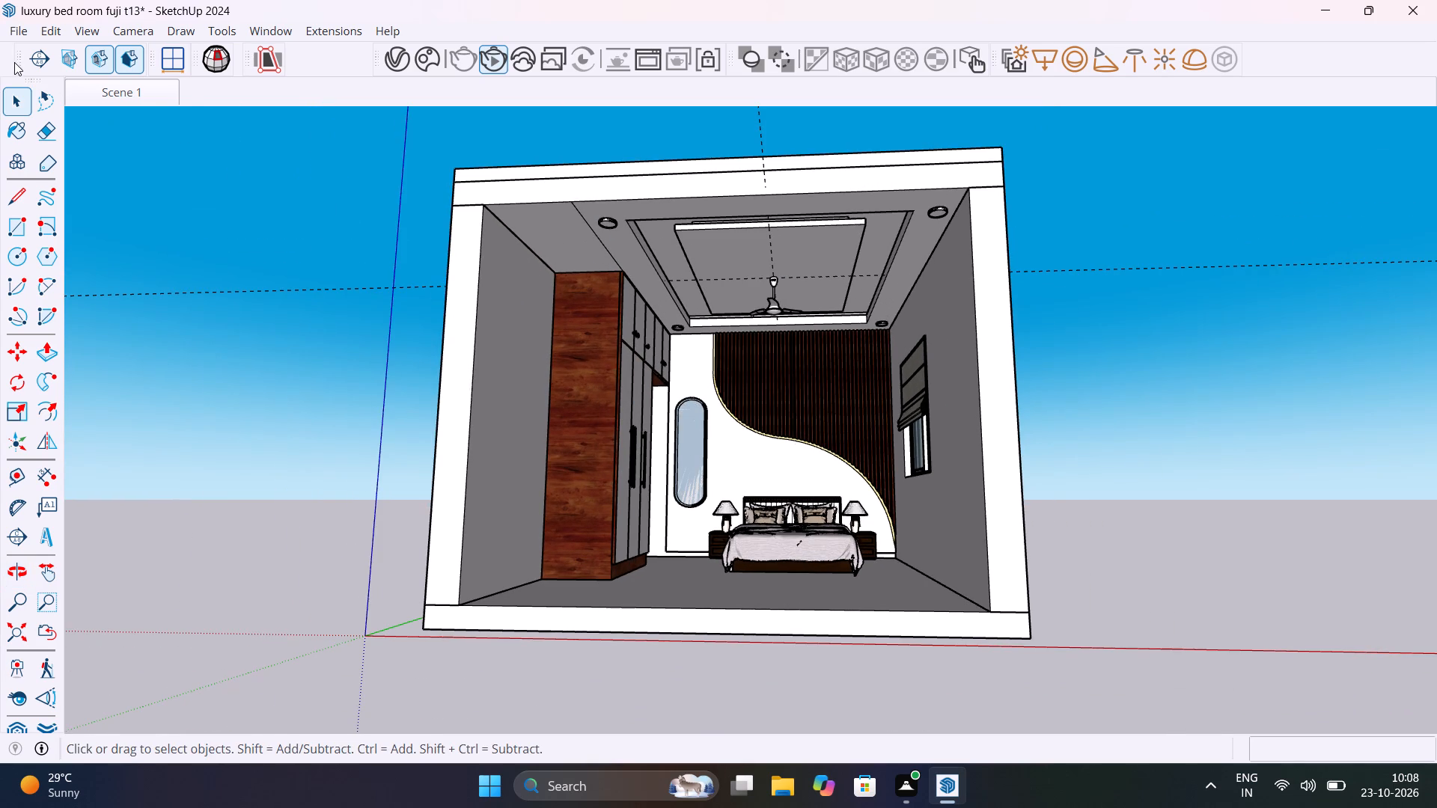
left_click(46, 33)
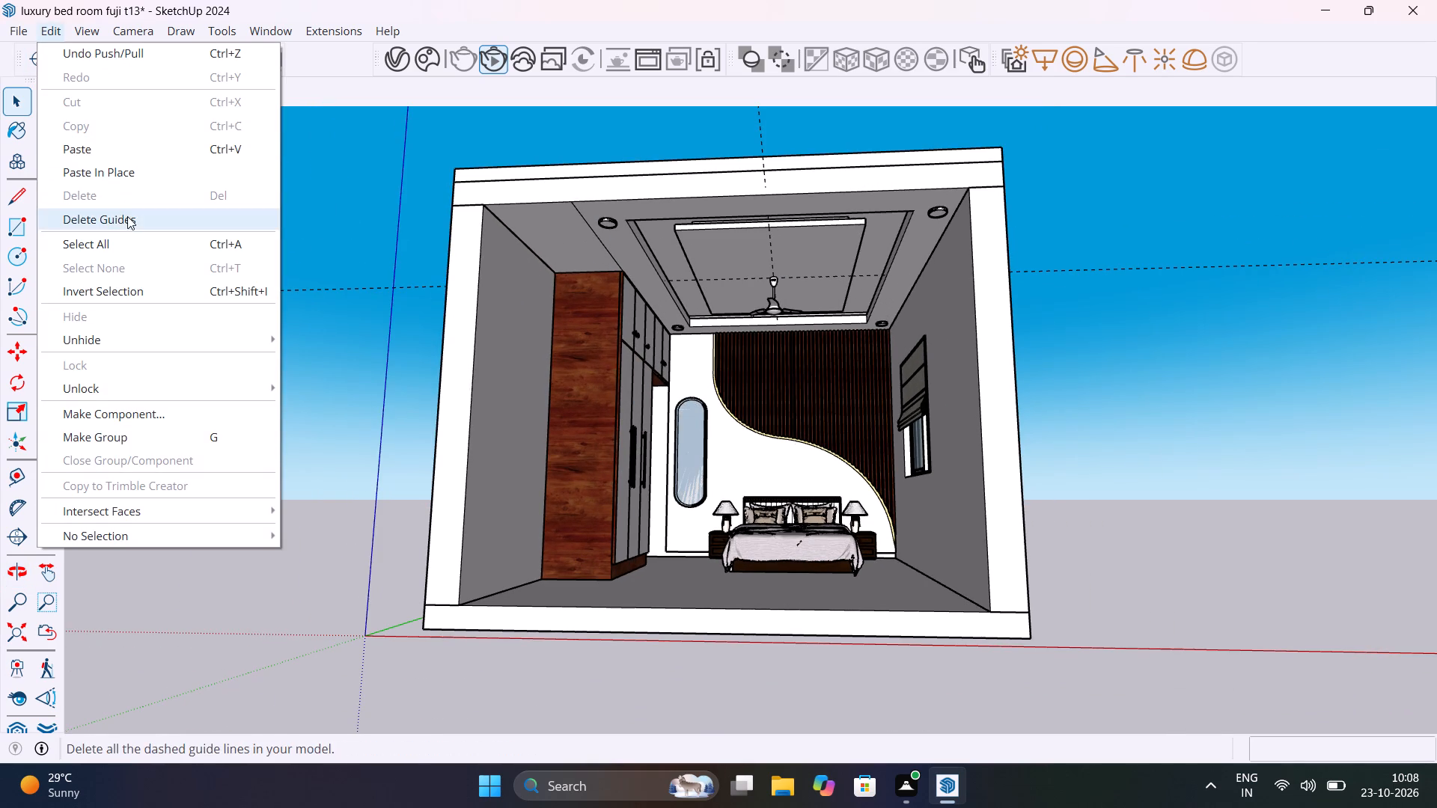
left_click(128, 218)
middle_click_drag(783, 354, 784, 411)
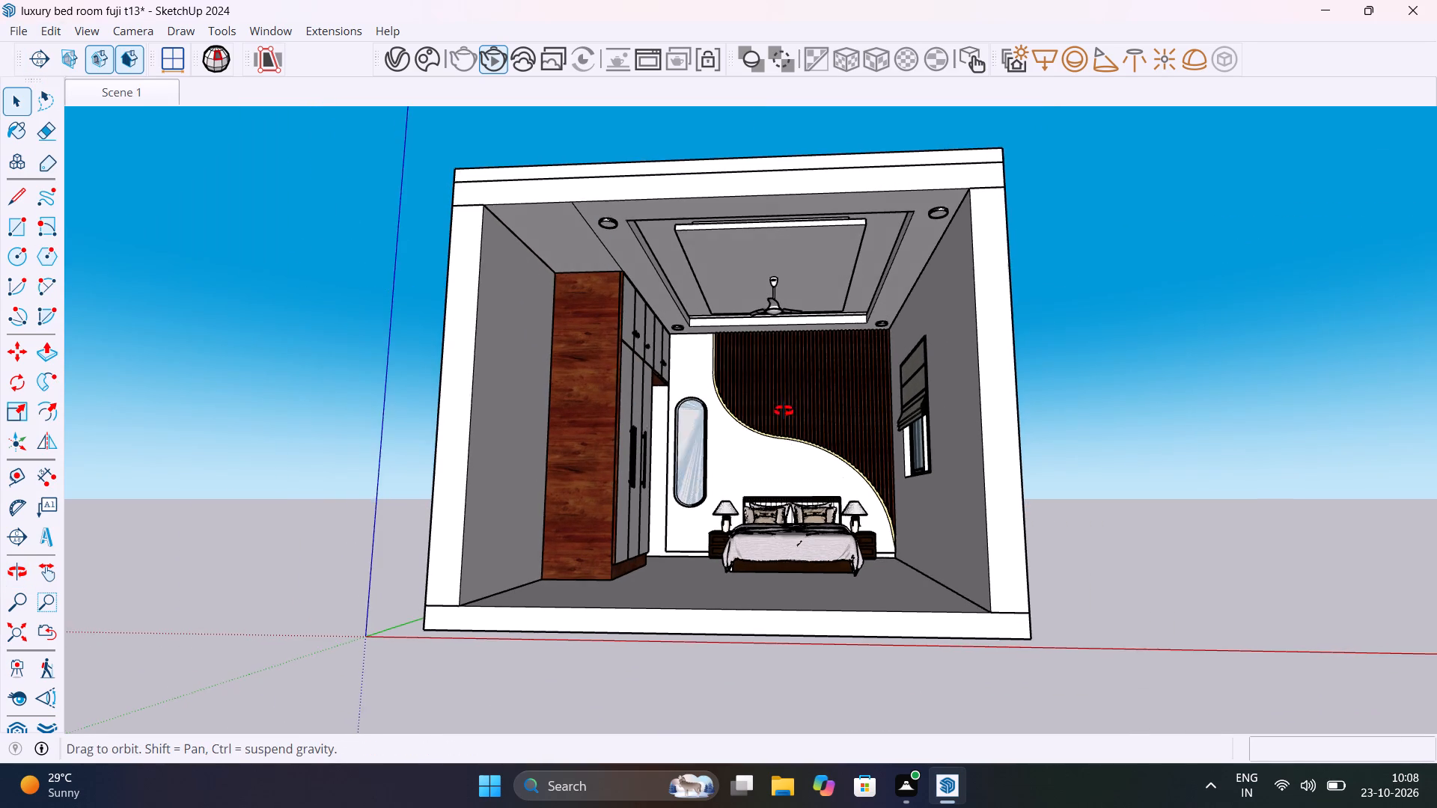
middle_click_drag(784, 411, 793, 509)
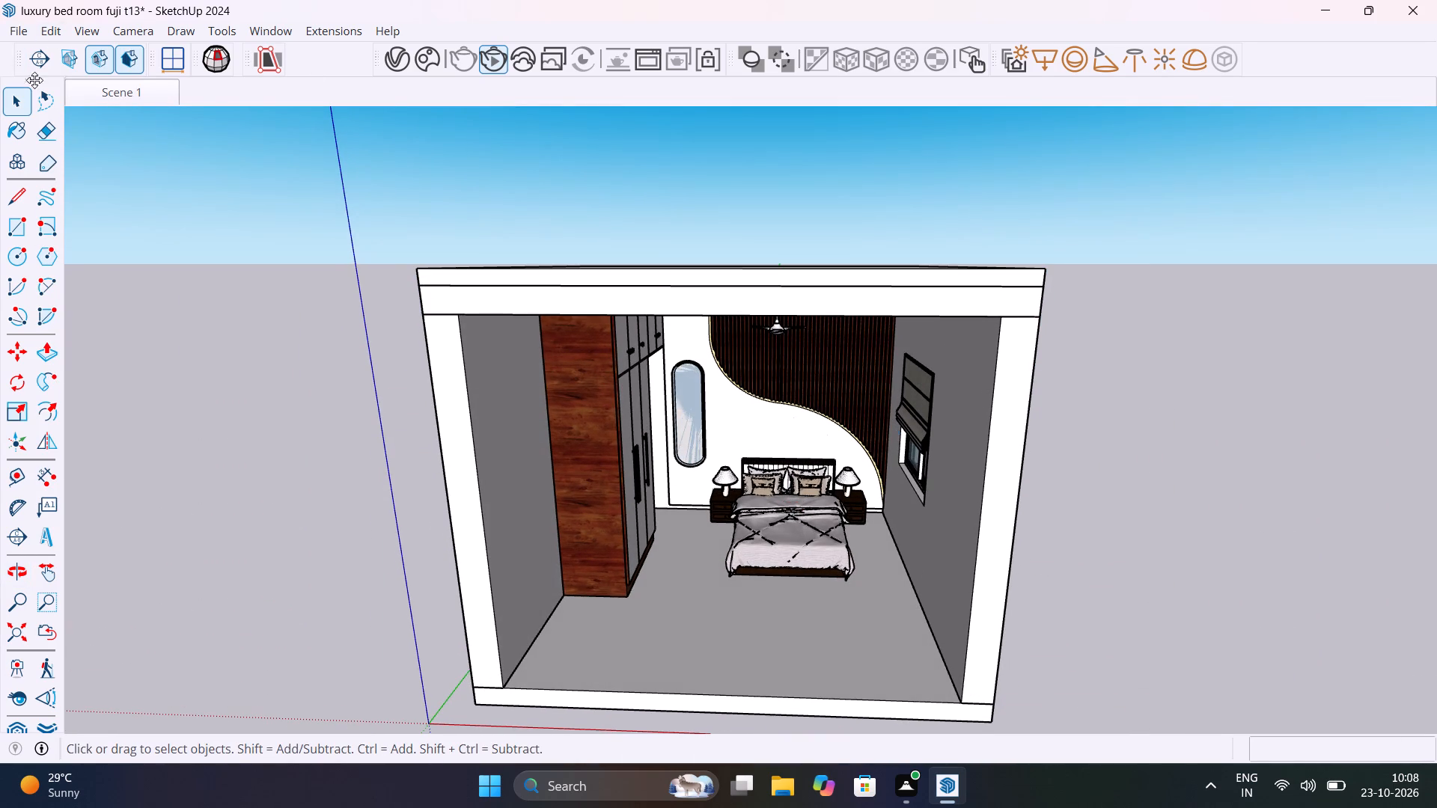
Examine the finished bedroom from Scene 1 and nearby camera angles, covering the wardrobe, bed wall, window and ceiling fan, and return to Scene 1.
left_click(132, 99)
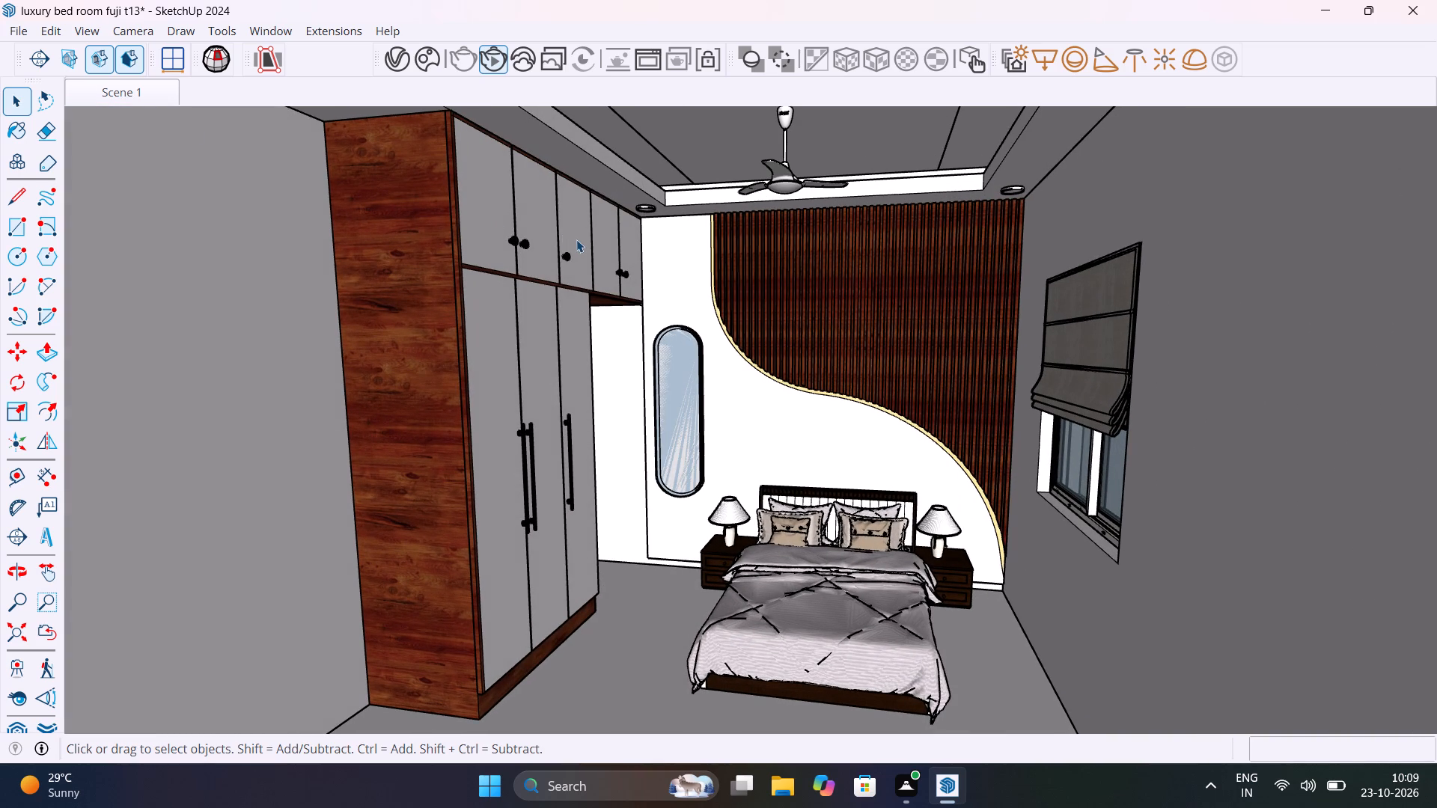
middle_click_drag(576, 239, 576, 266, "shift")
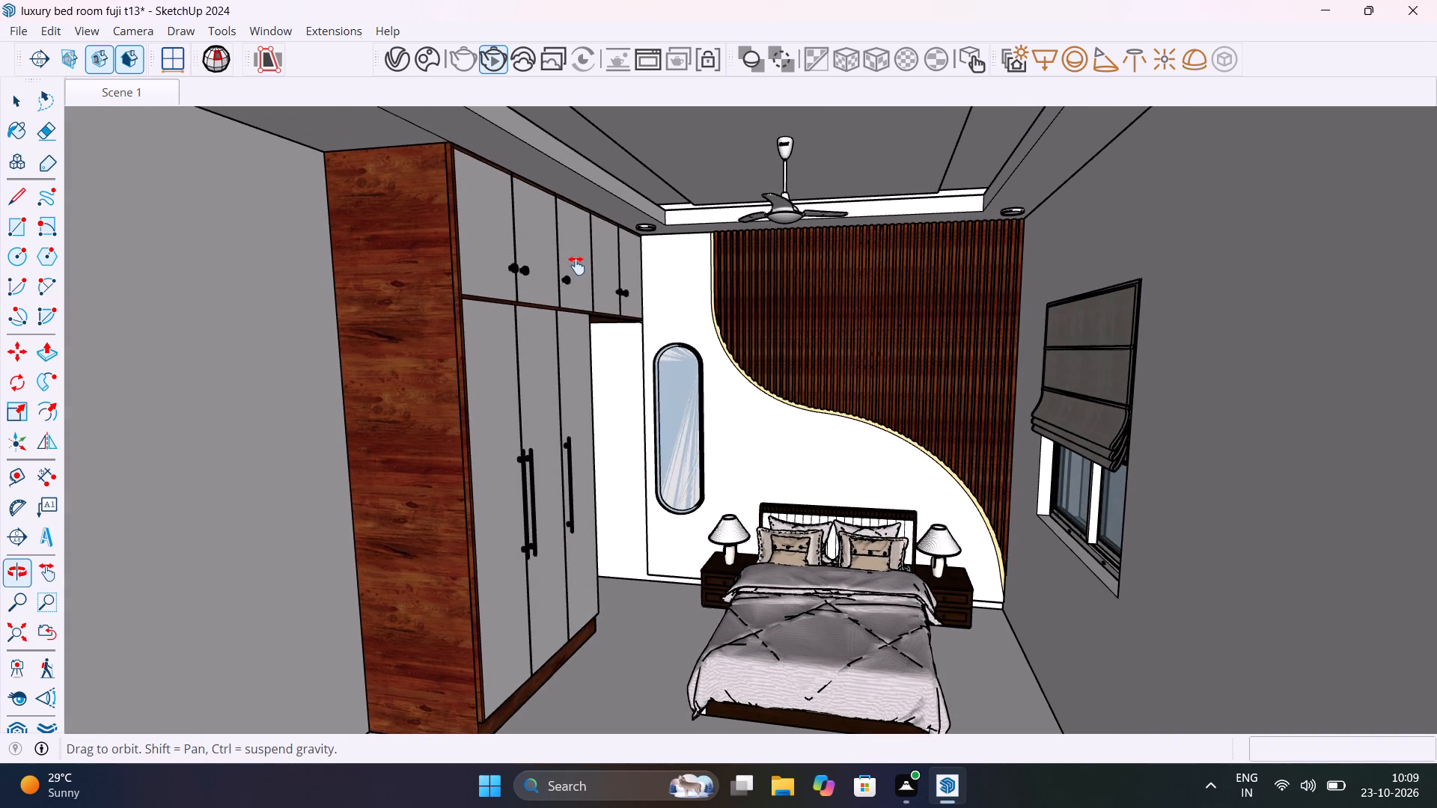
middle_click_drag(576, 266, 583, 224, "shift")
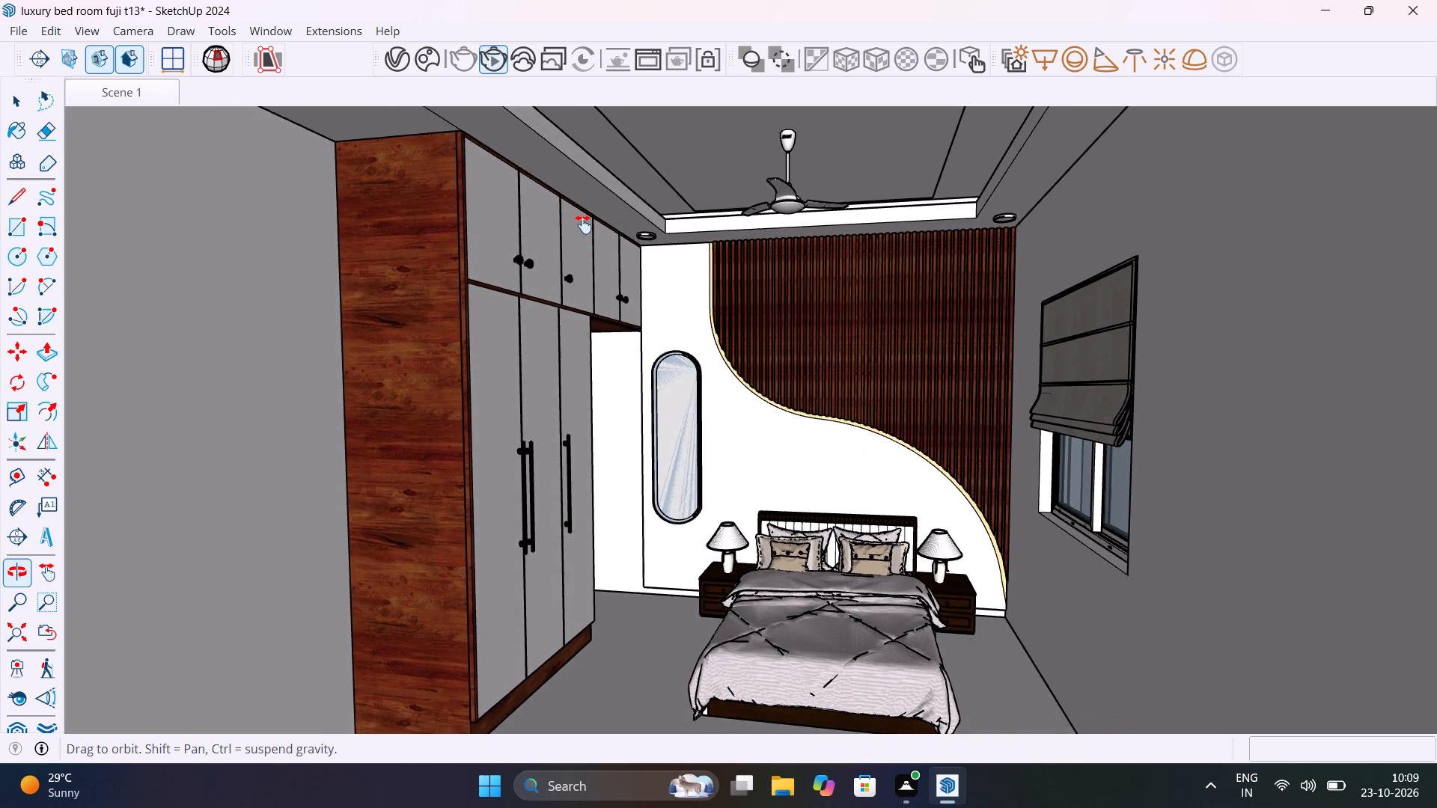
middle_click_drag(583, 224, 580, 221, "shift")
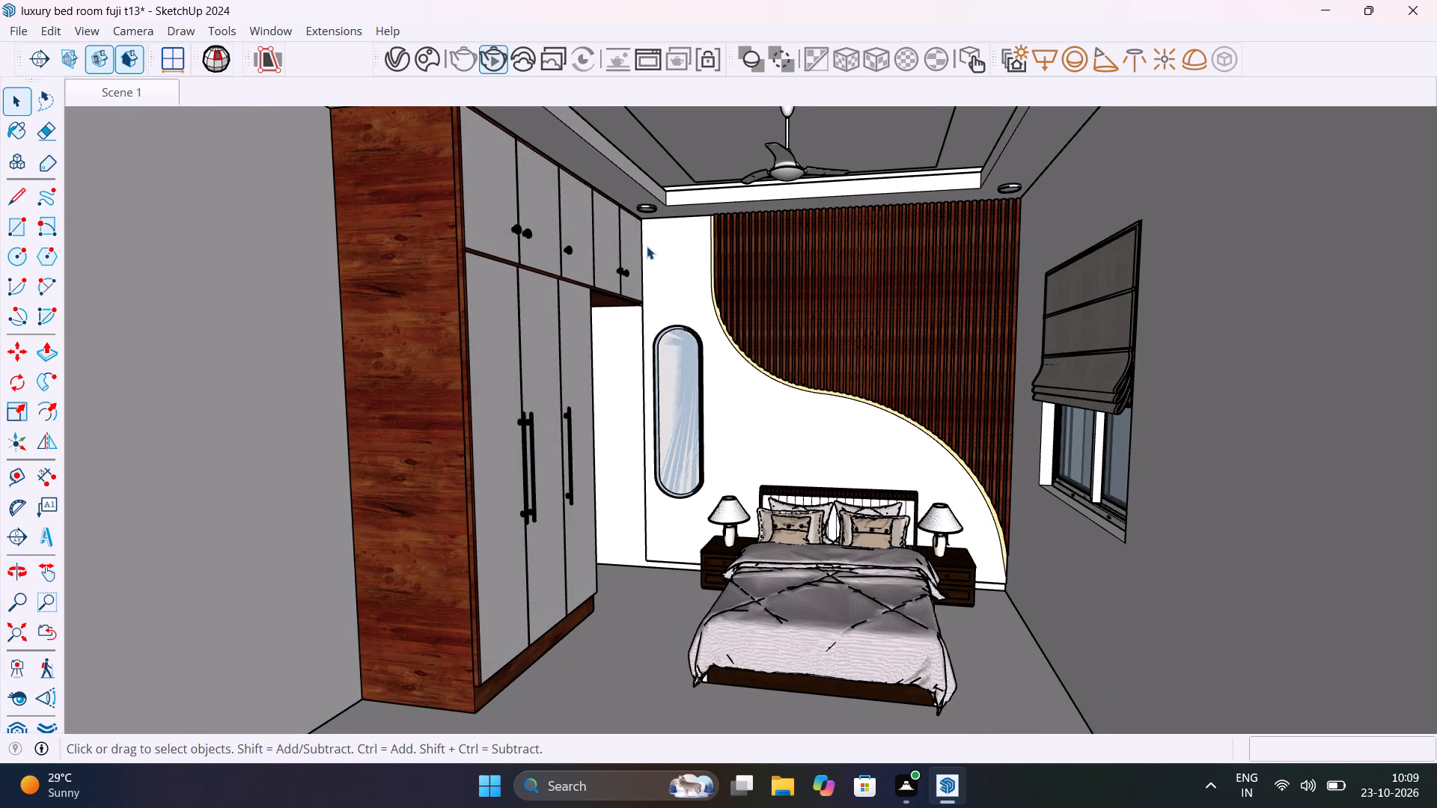
scroll(647, 246, "up", 1)
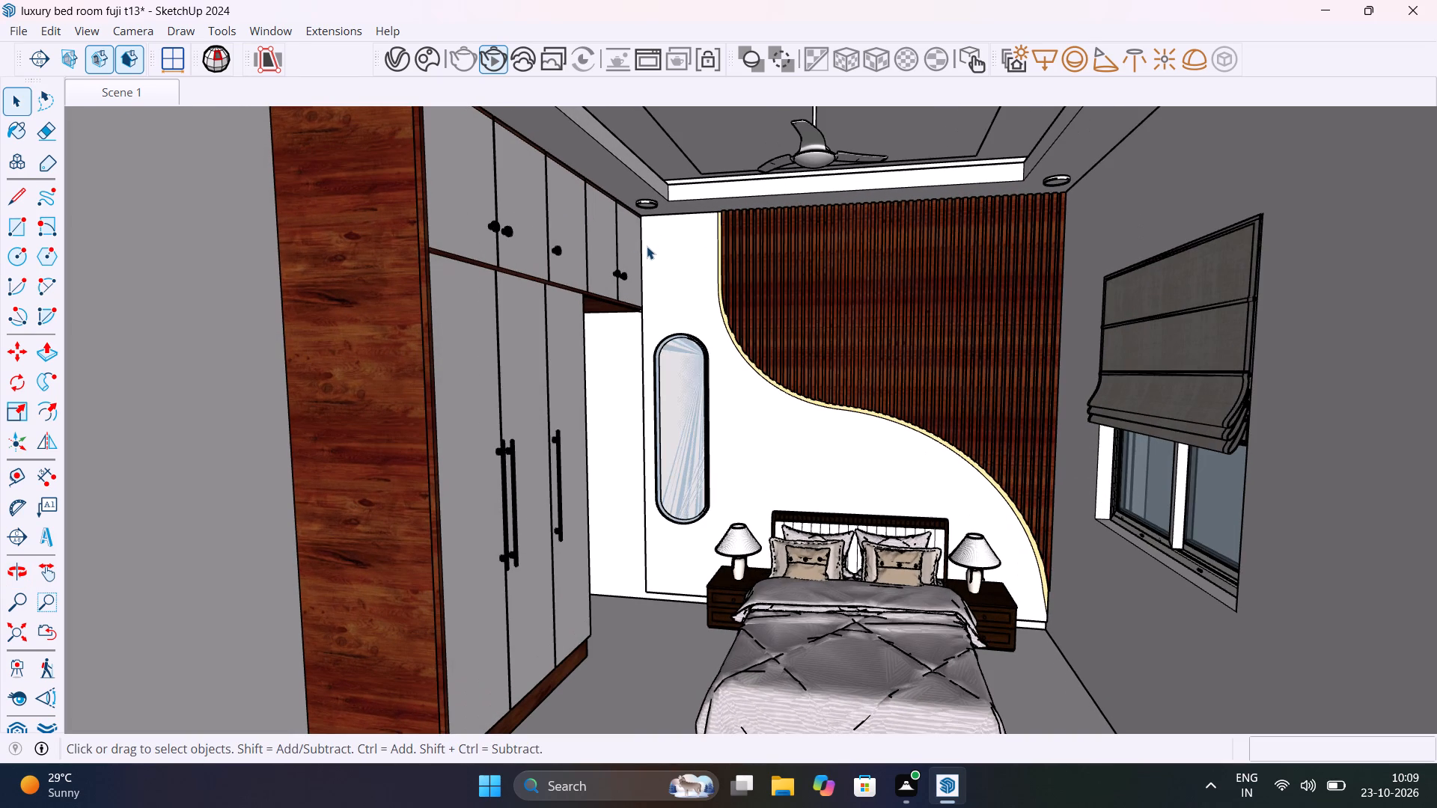
middle_click_drag(652, 263, 630, 230, "shift")
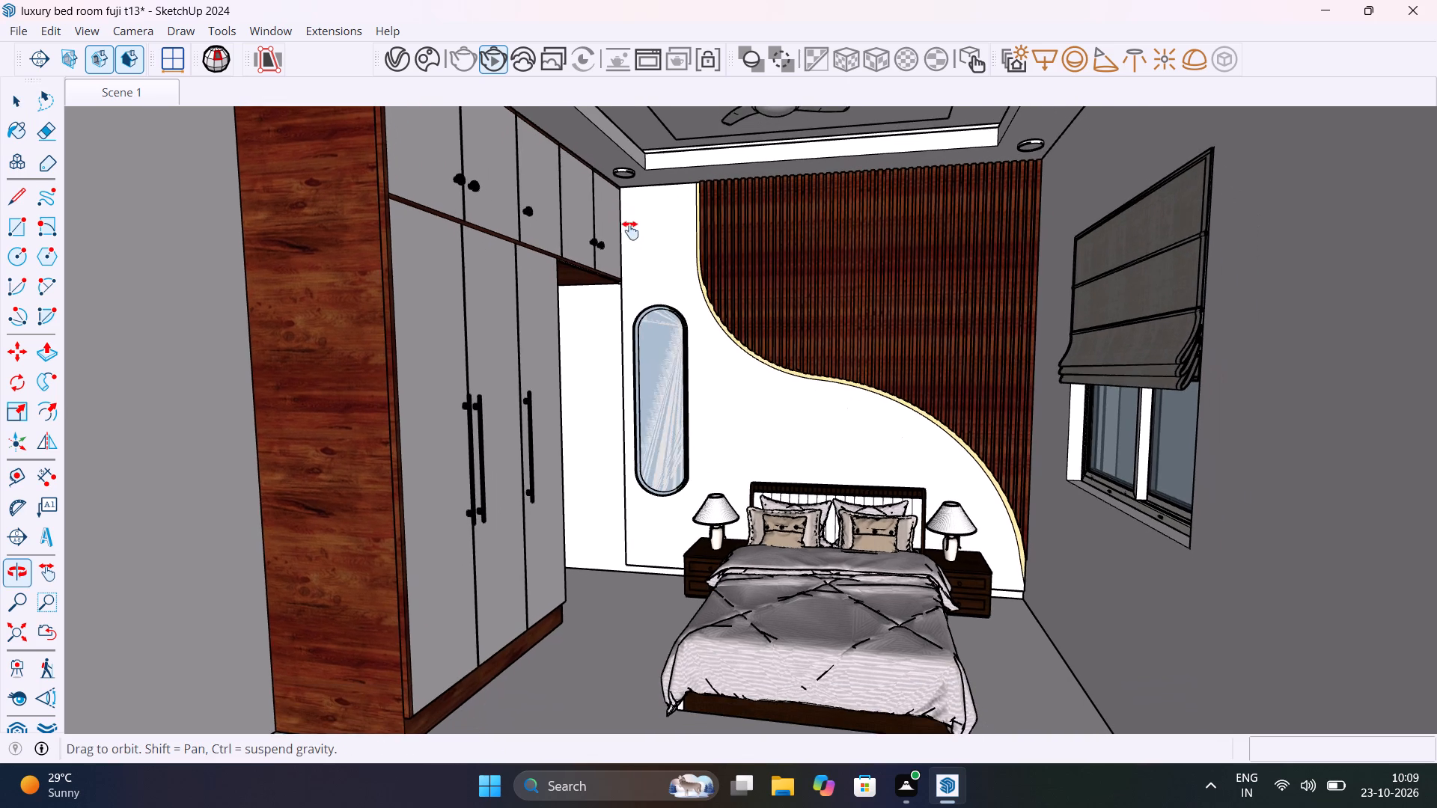
middle_click_drag(630, 230, 647, 282, "shift")
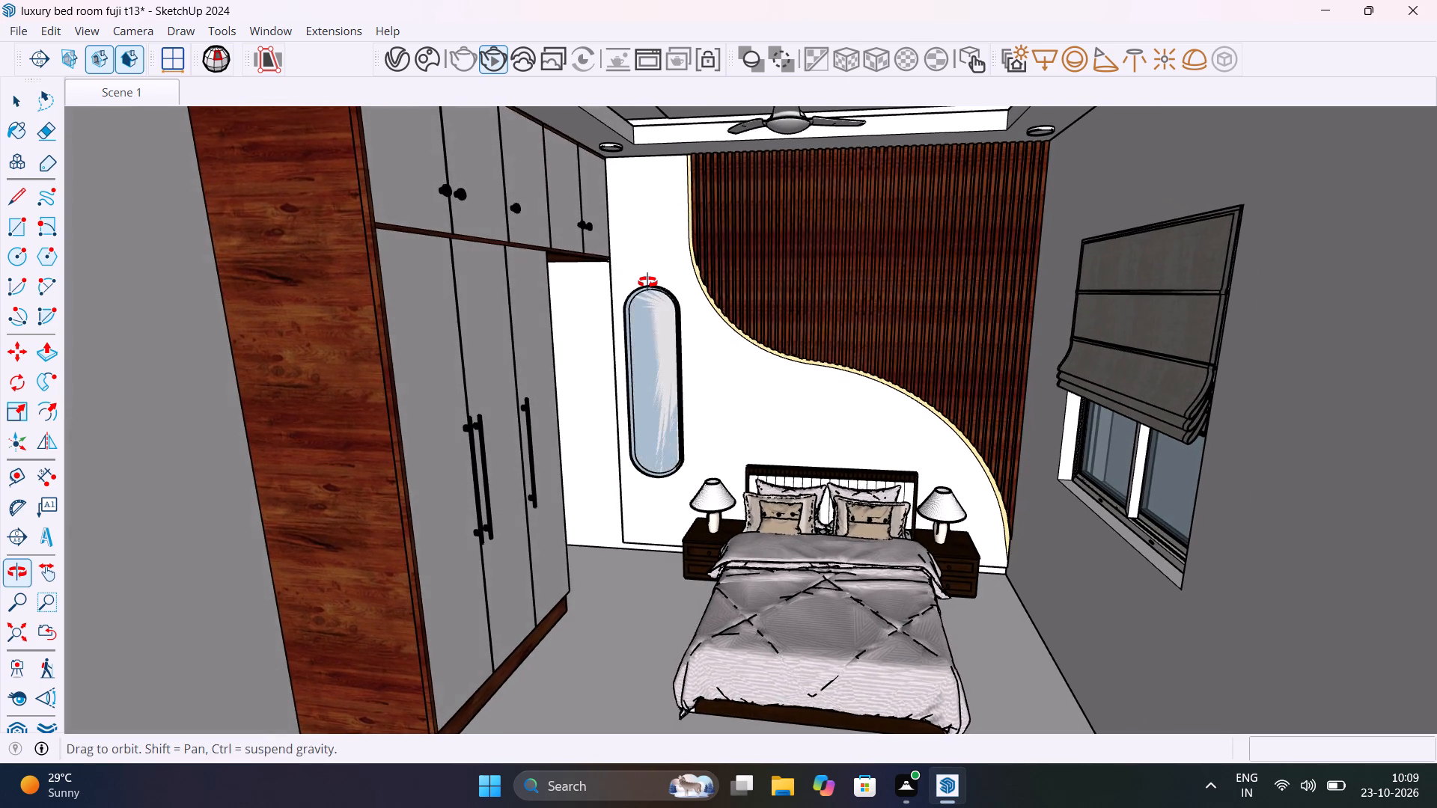
middle_click_drag(647, 282, 650, 294, "shift")
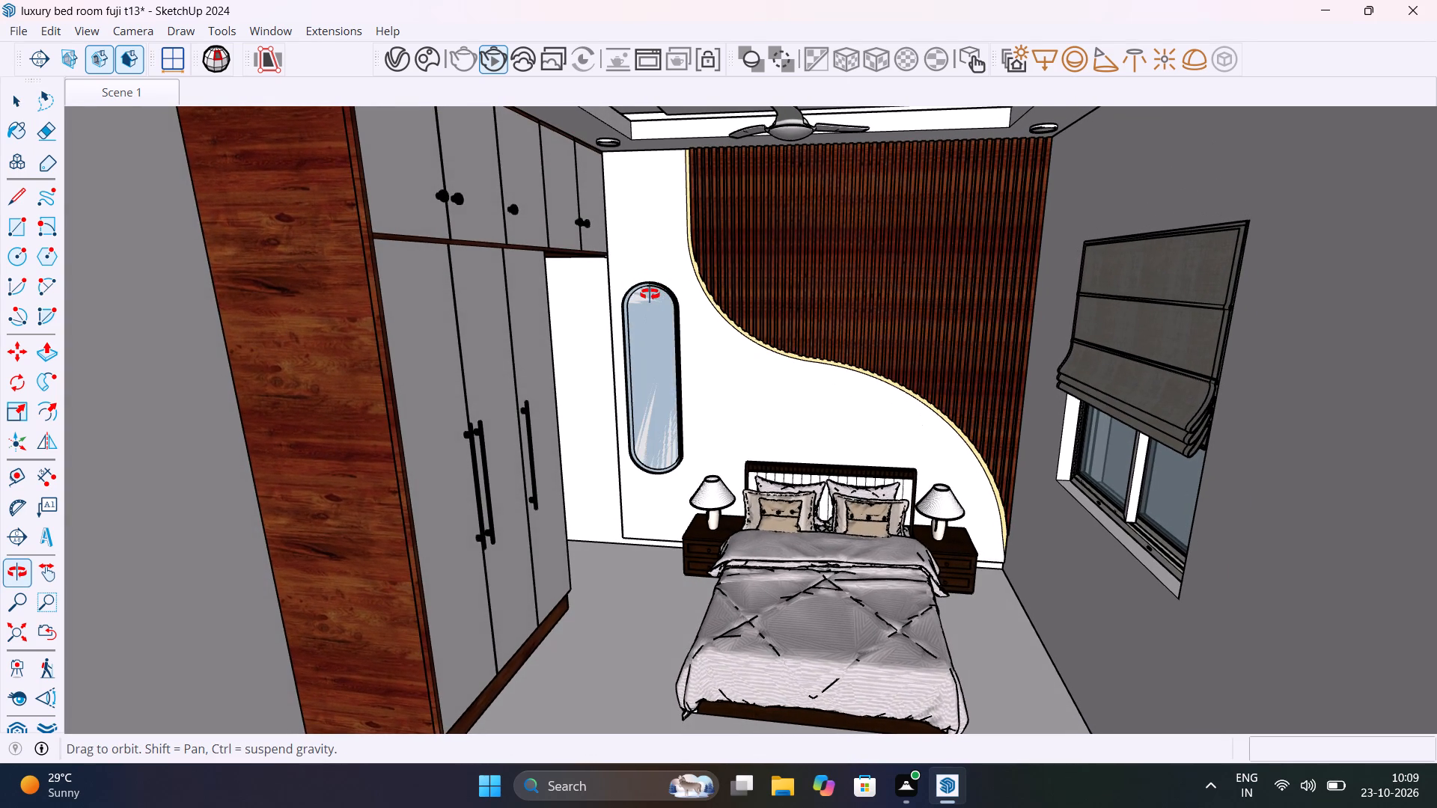
middle_click_drag(650, 294, 626, 270, "shift")
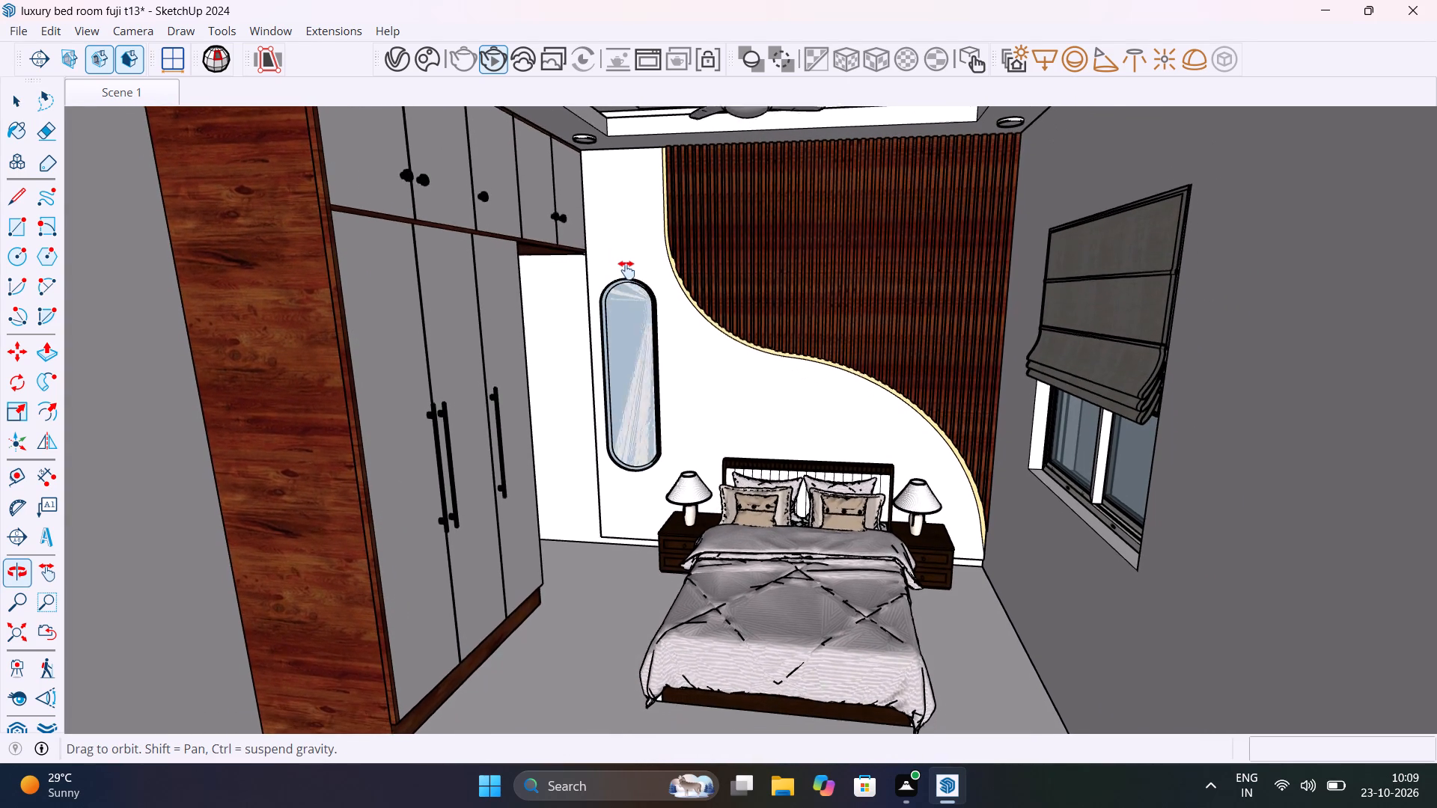
middle_click_drag(626, 270, 624, 275, "shift")
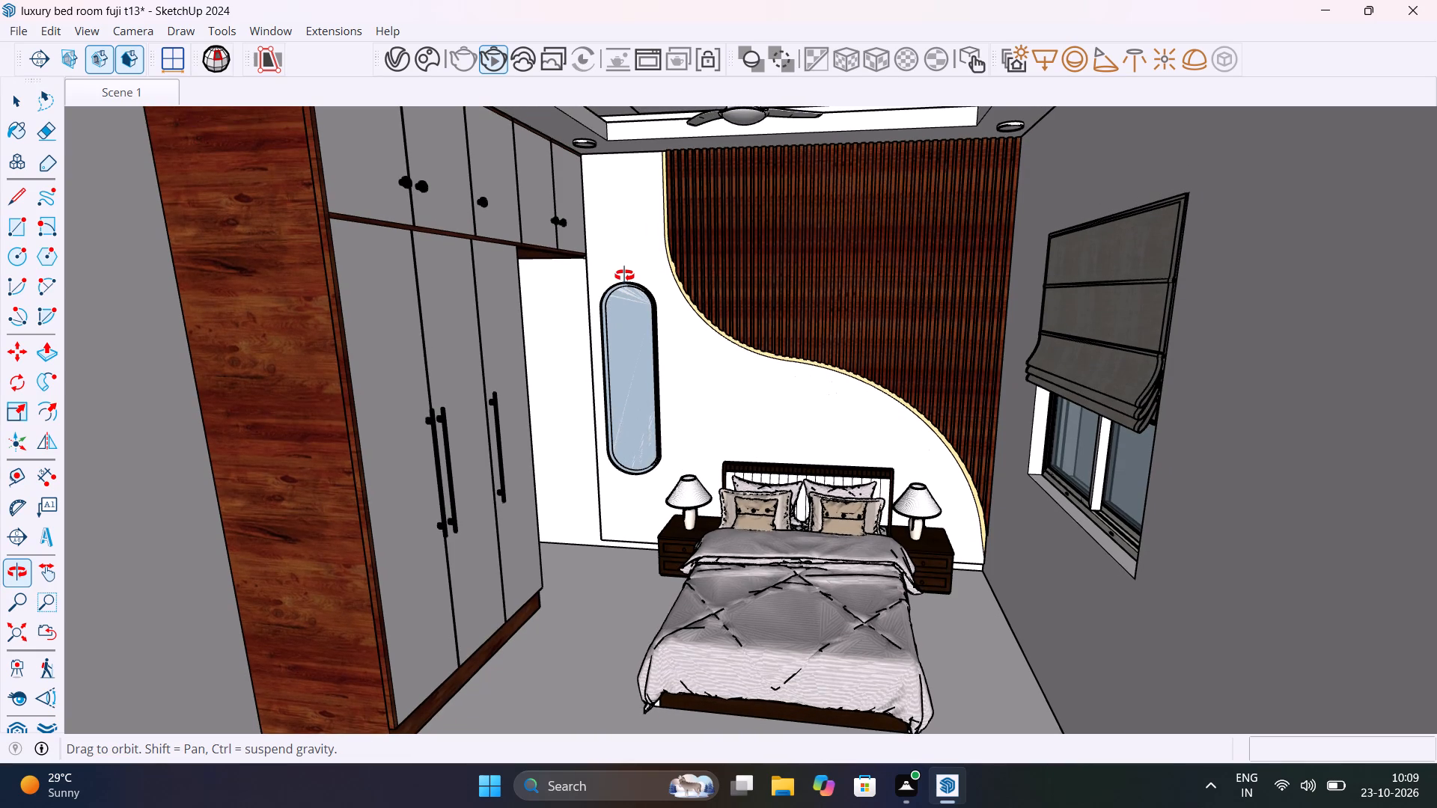
middle_click_drag(624, 275, 632, 301, "shift")
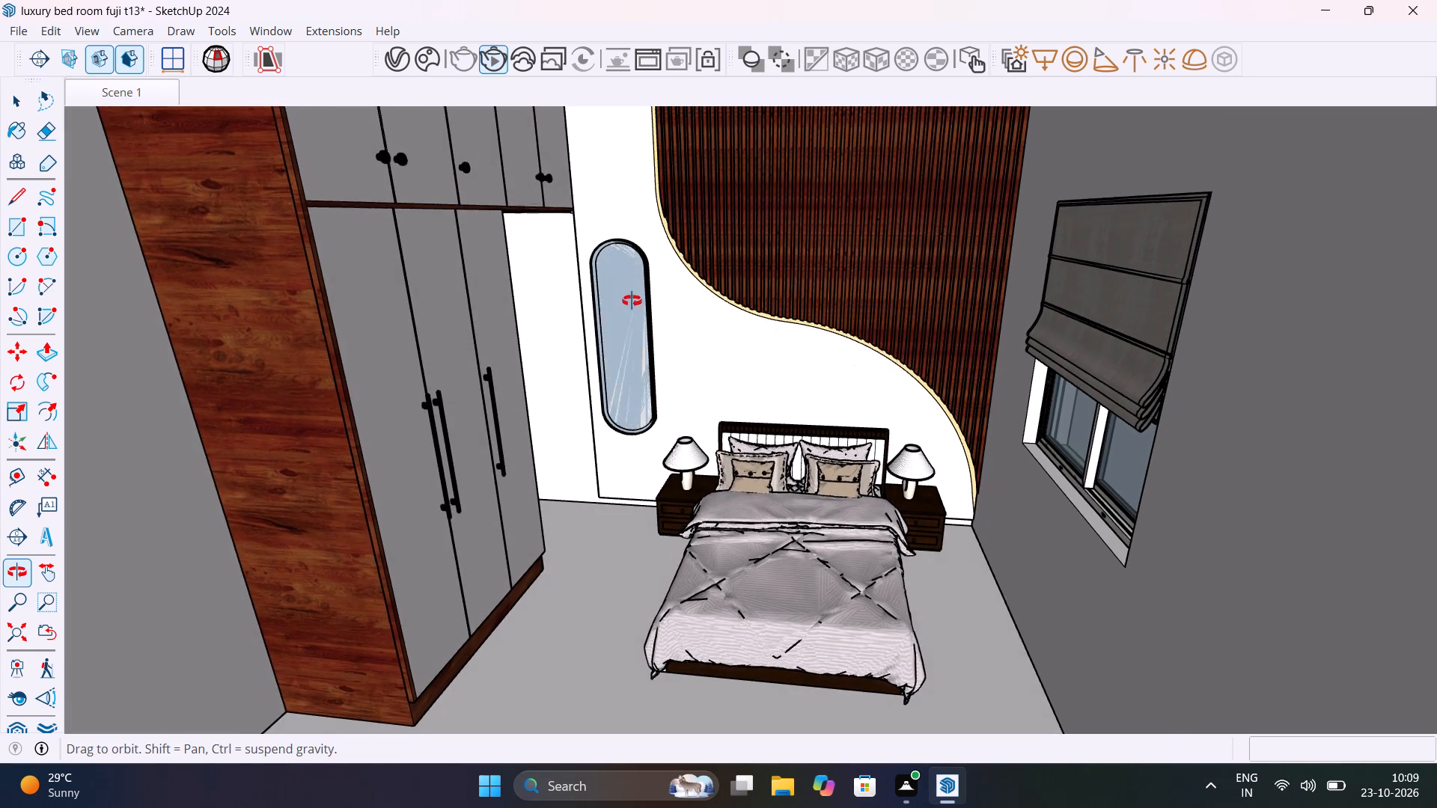
middle_click_drag(632, 301, 659, 283, "shift")
scroll(650, 322, "down", 1, "shift")
middle_click_drag(707, 304, 730, 254)
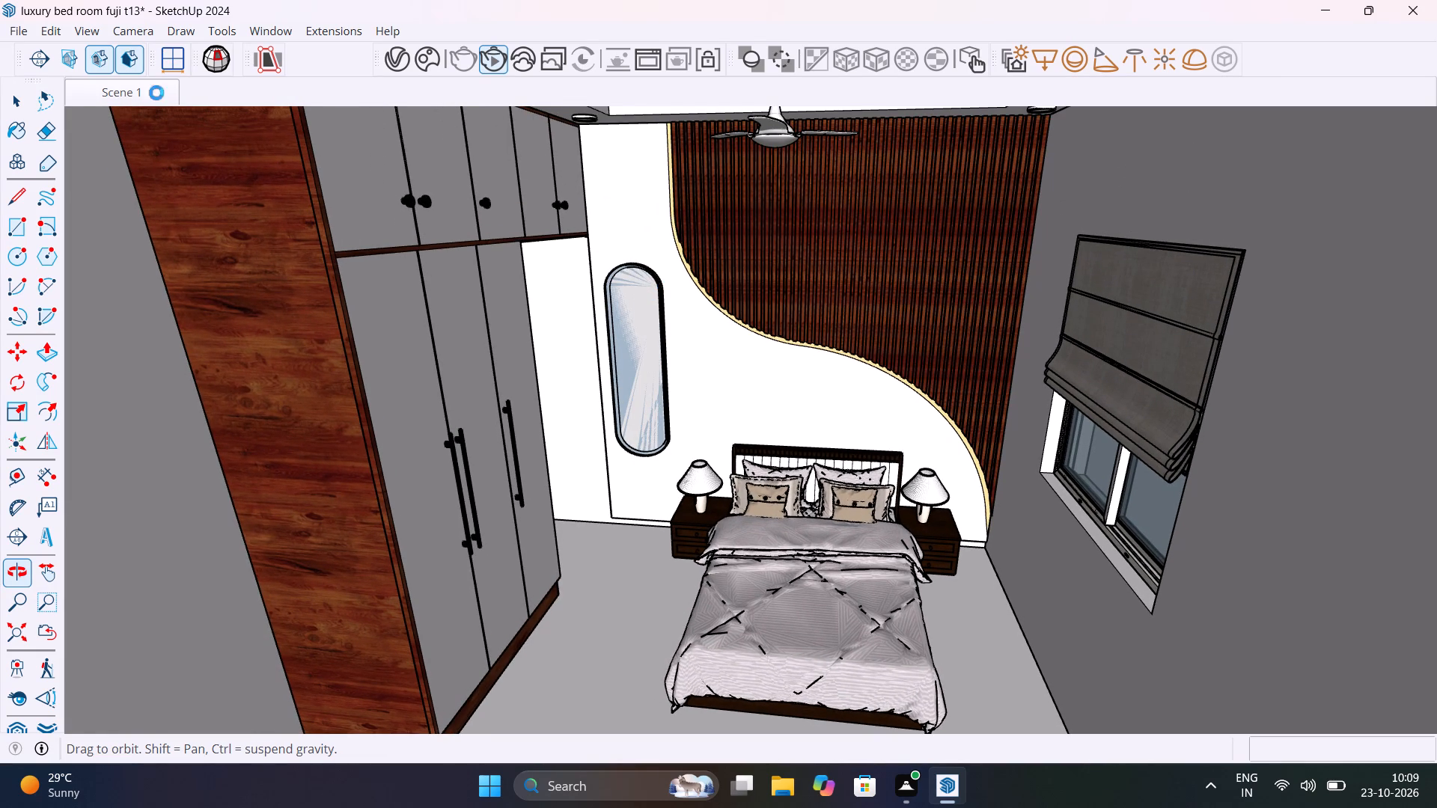
left_click(159, 97)
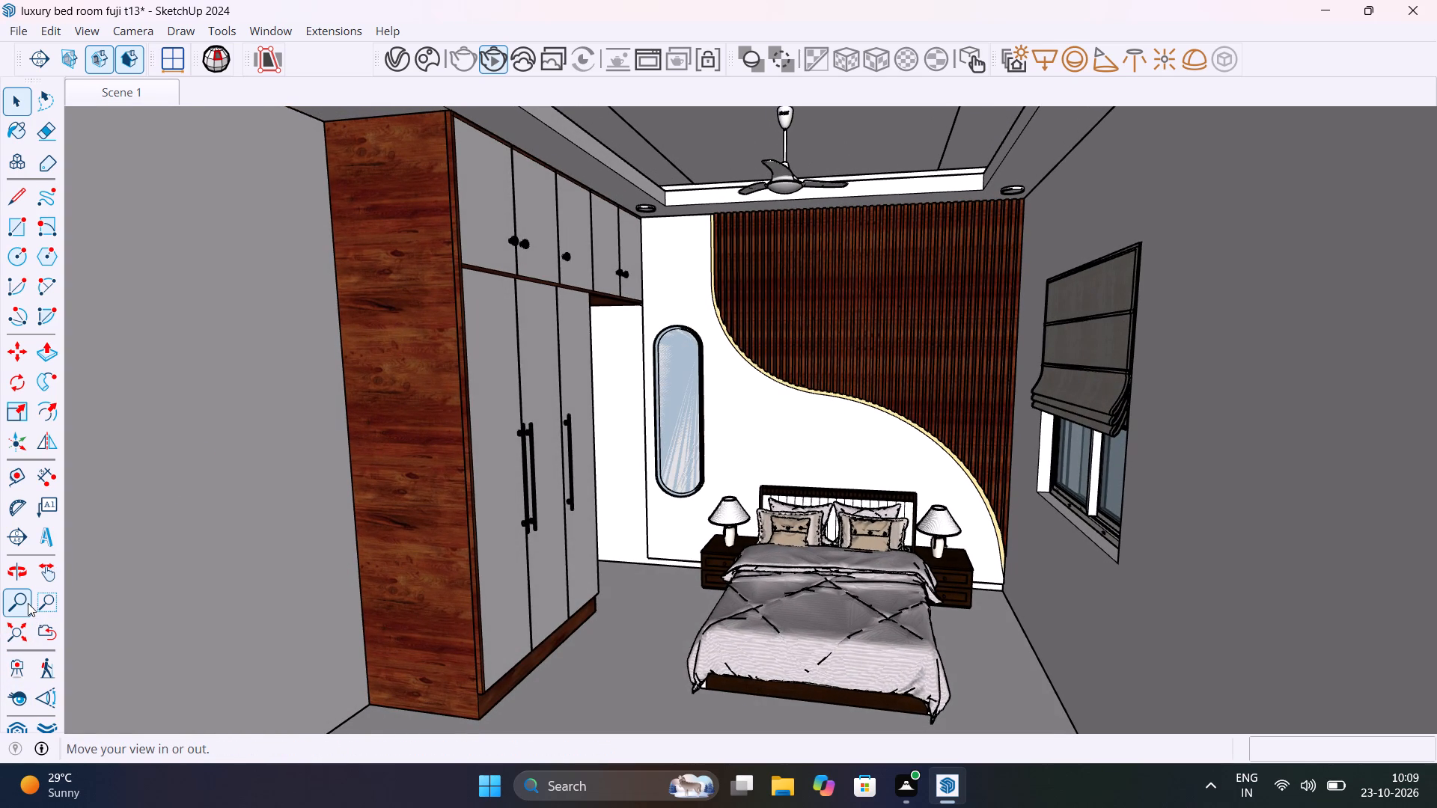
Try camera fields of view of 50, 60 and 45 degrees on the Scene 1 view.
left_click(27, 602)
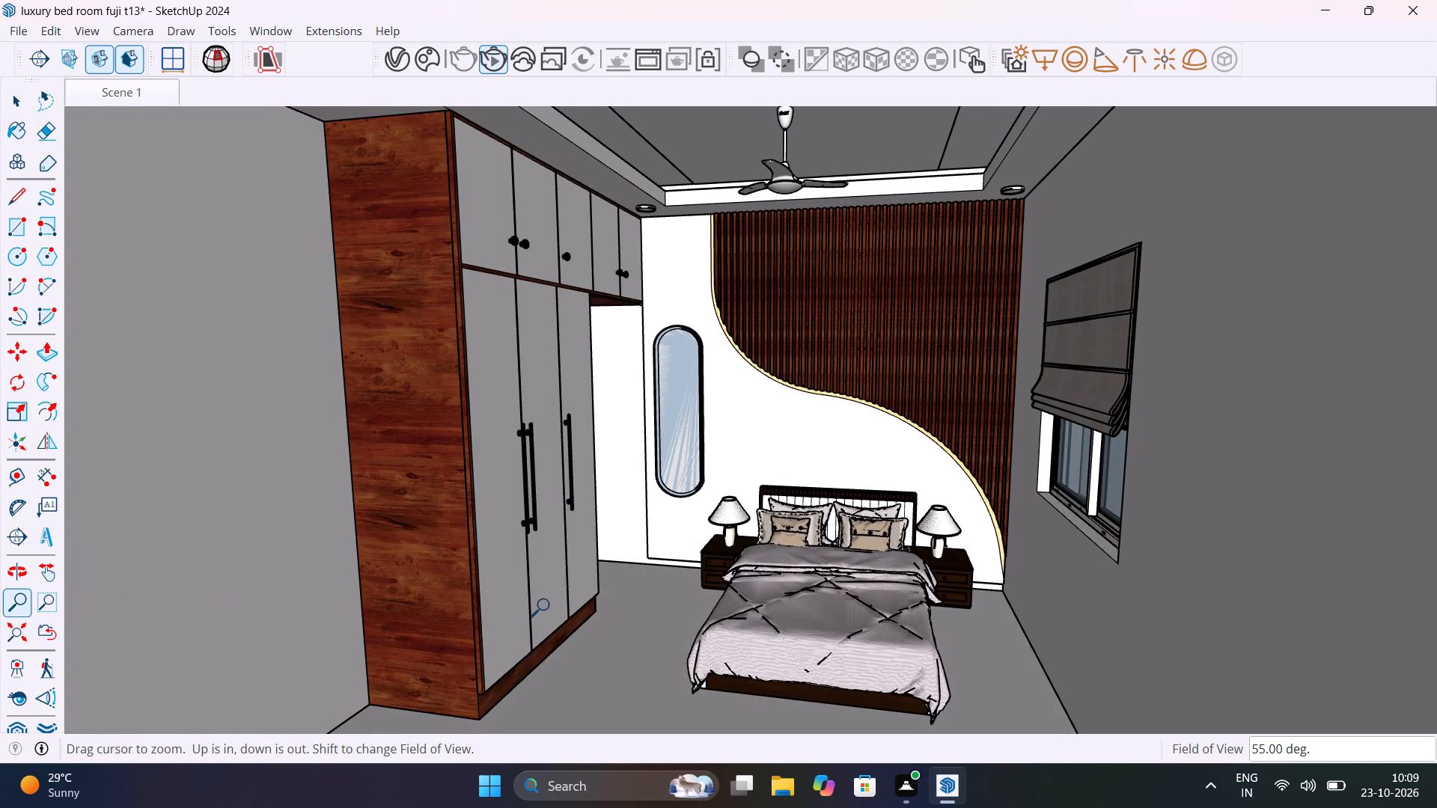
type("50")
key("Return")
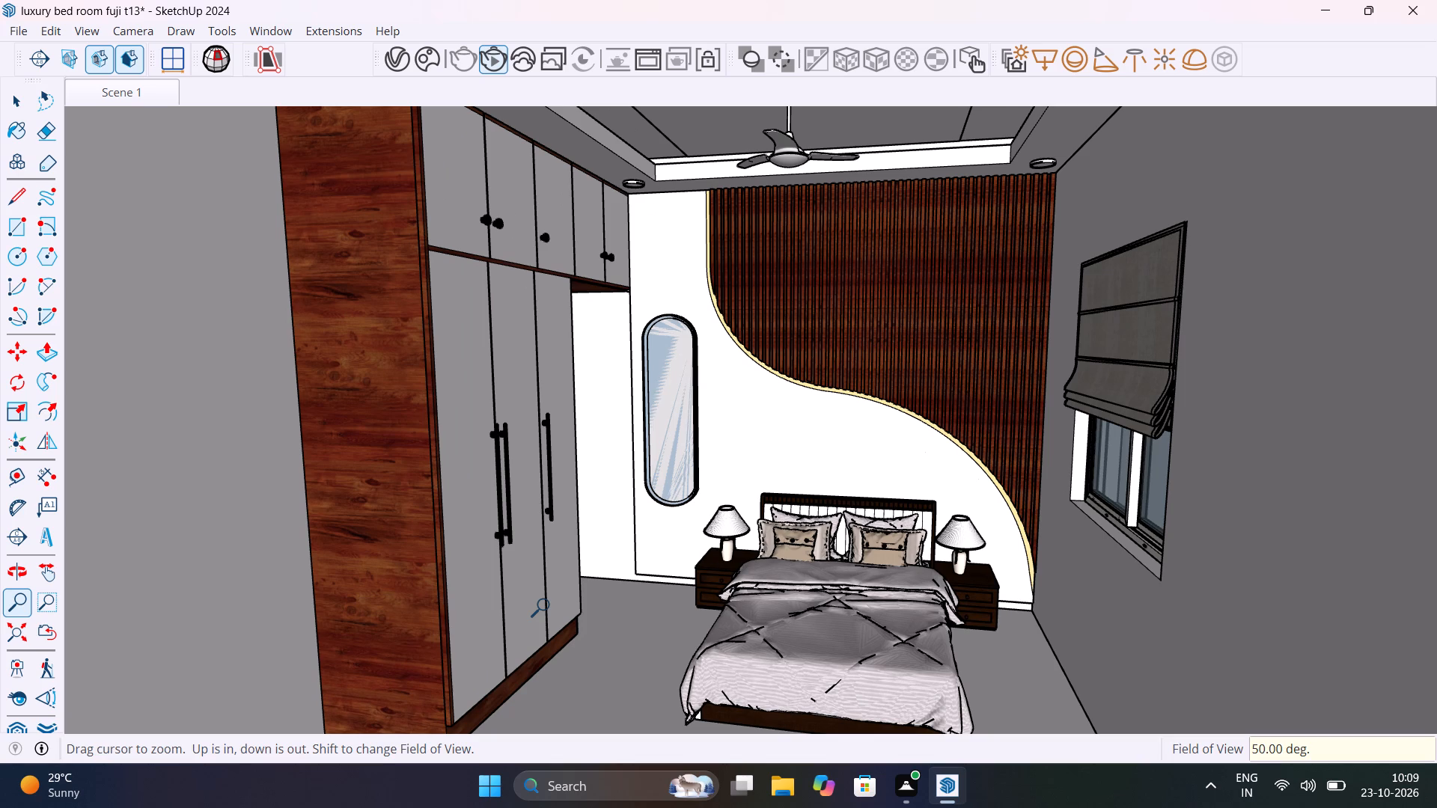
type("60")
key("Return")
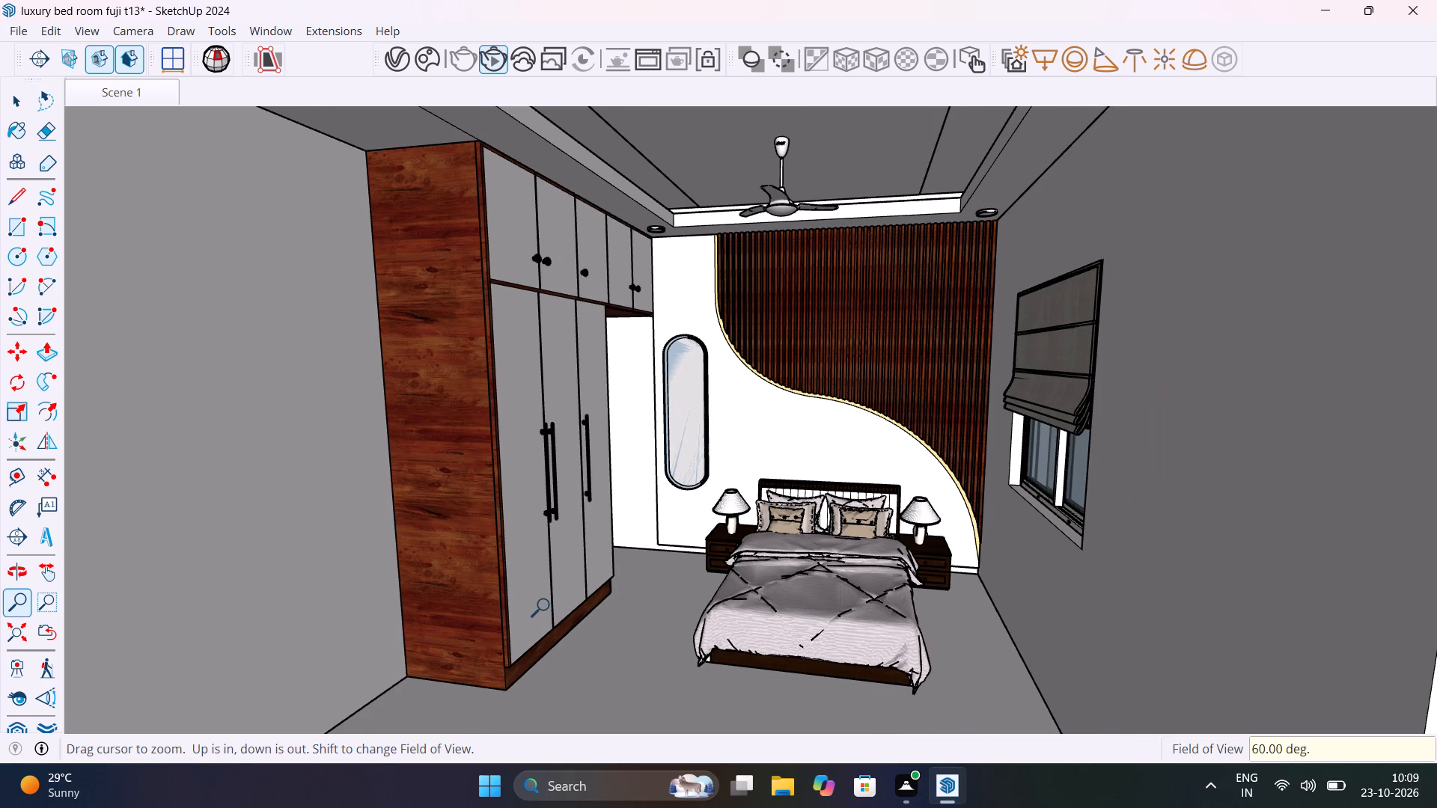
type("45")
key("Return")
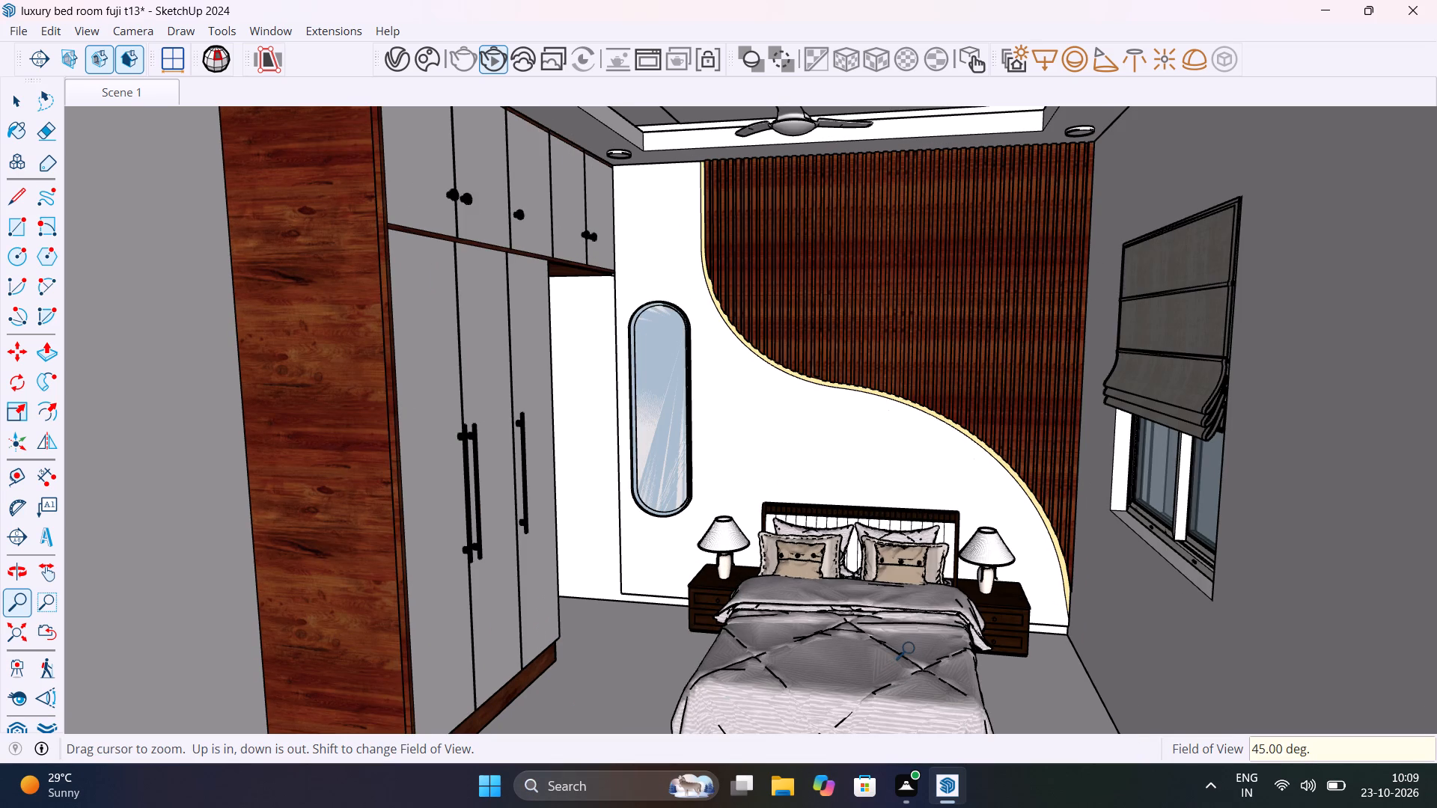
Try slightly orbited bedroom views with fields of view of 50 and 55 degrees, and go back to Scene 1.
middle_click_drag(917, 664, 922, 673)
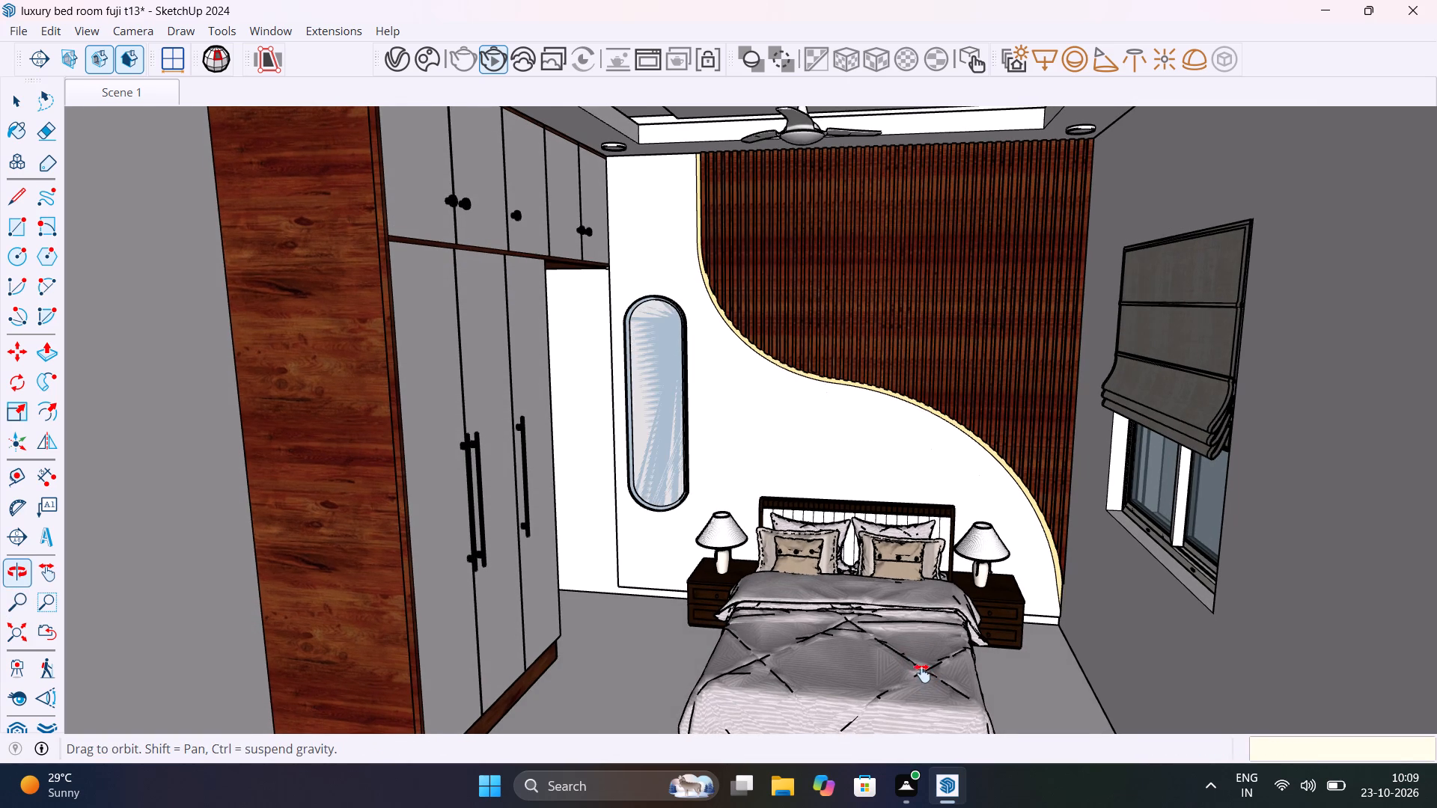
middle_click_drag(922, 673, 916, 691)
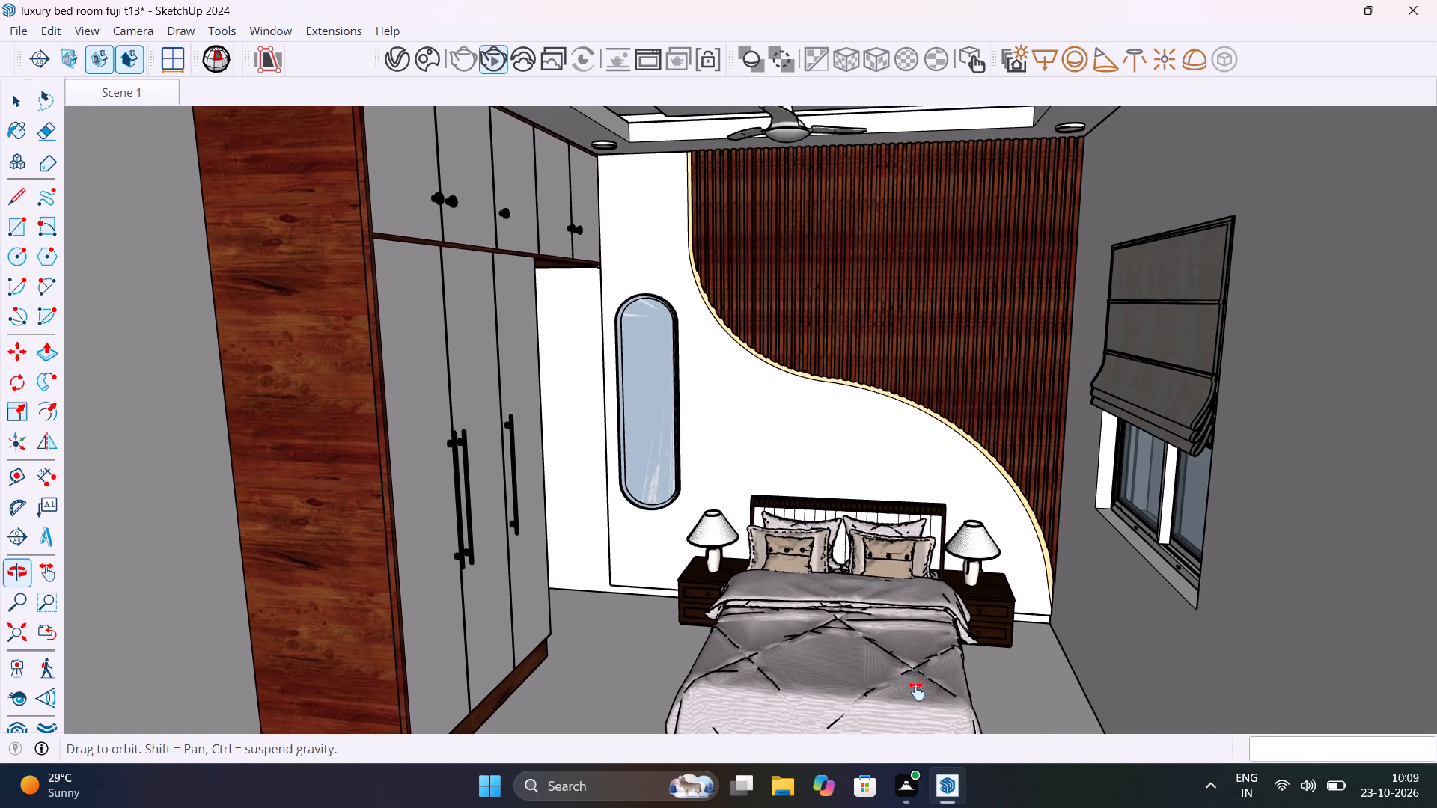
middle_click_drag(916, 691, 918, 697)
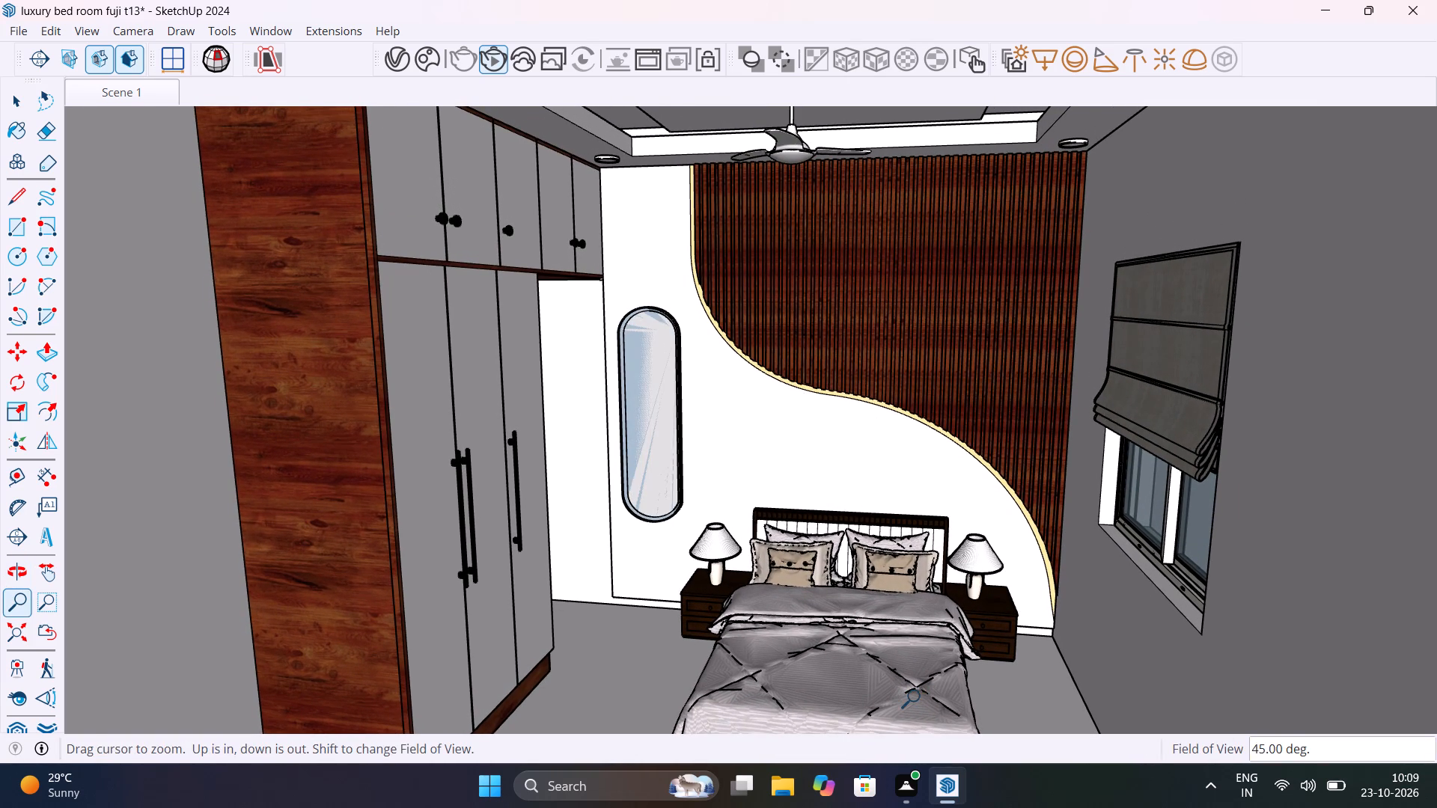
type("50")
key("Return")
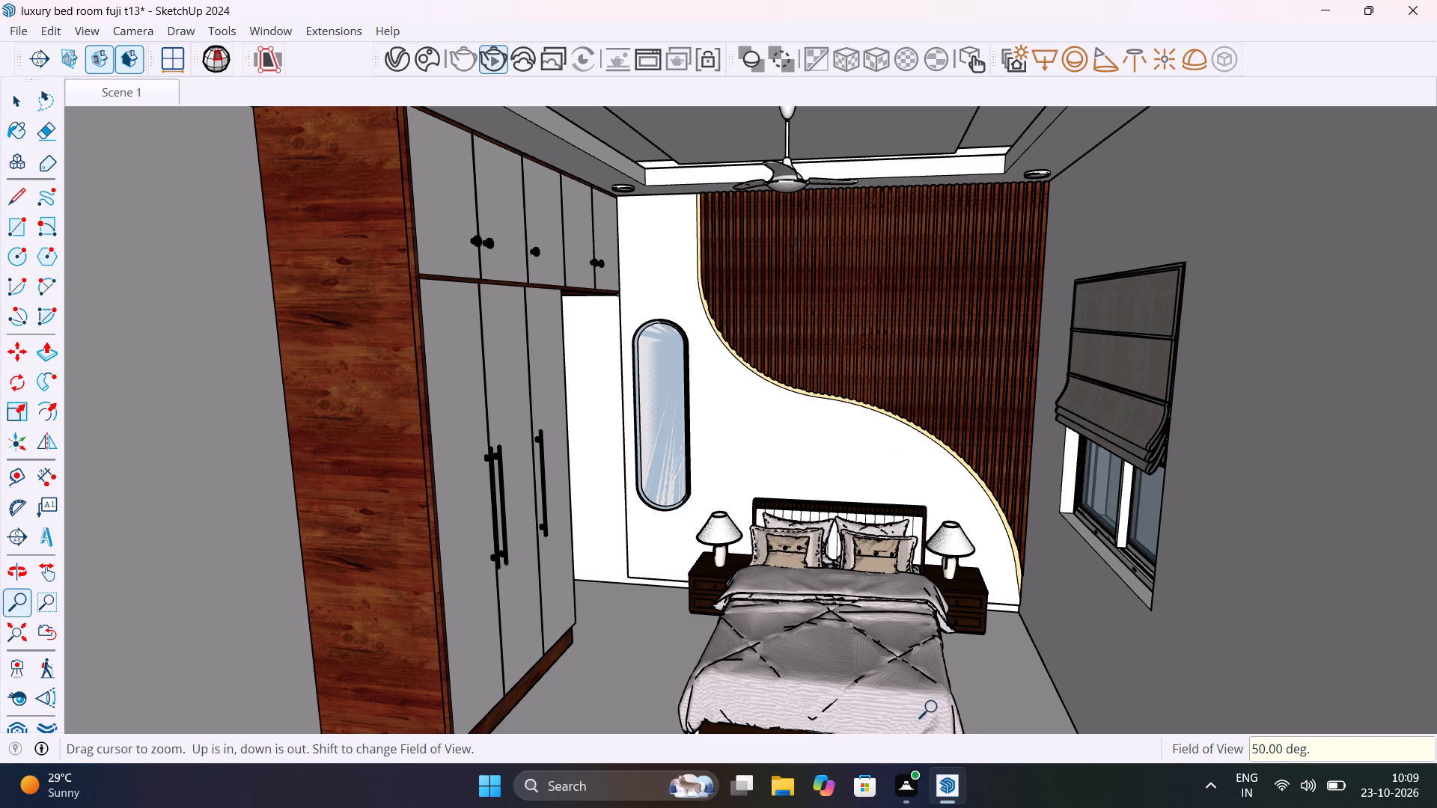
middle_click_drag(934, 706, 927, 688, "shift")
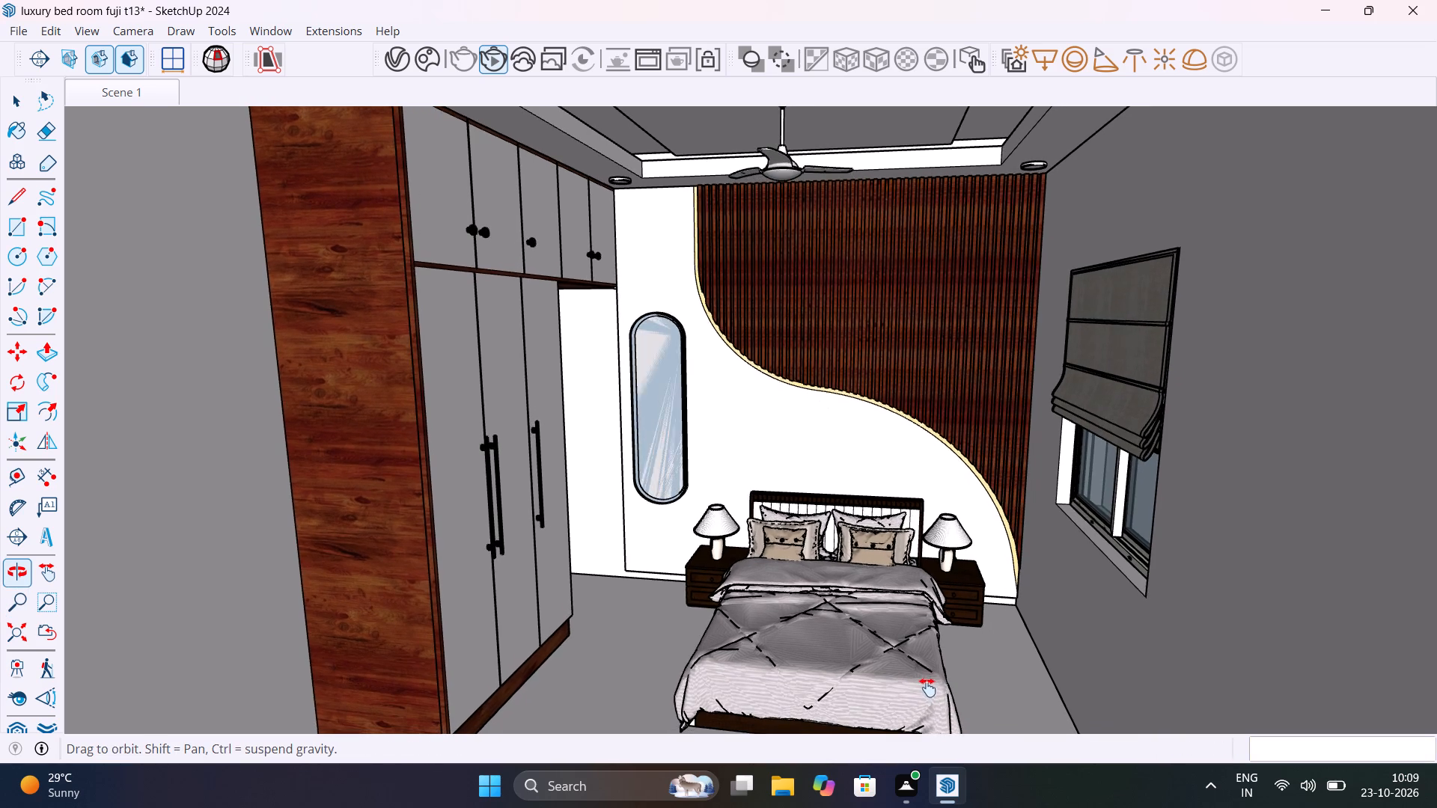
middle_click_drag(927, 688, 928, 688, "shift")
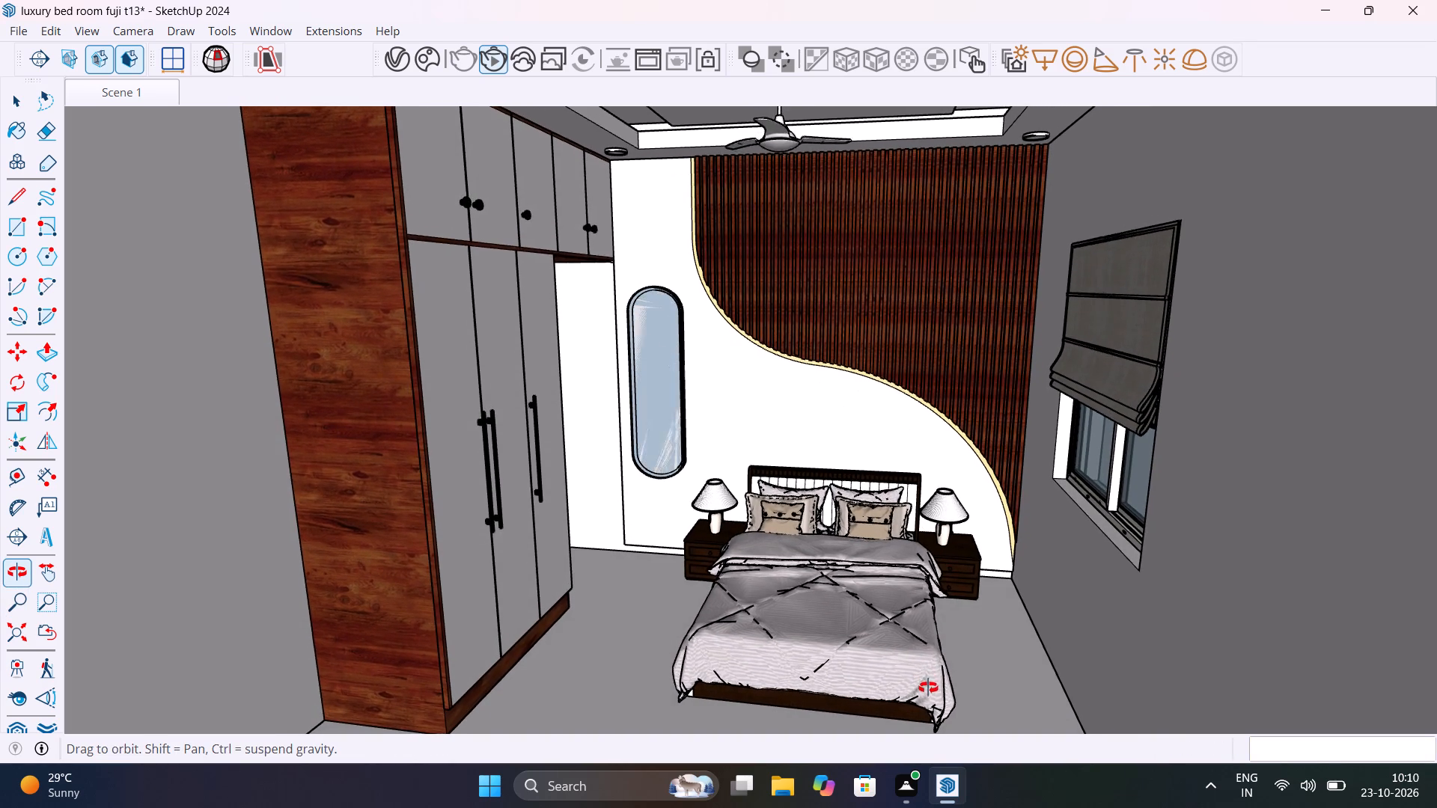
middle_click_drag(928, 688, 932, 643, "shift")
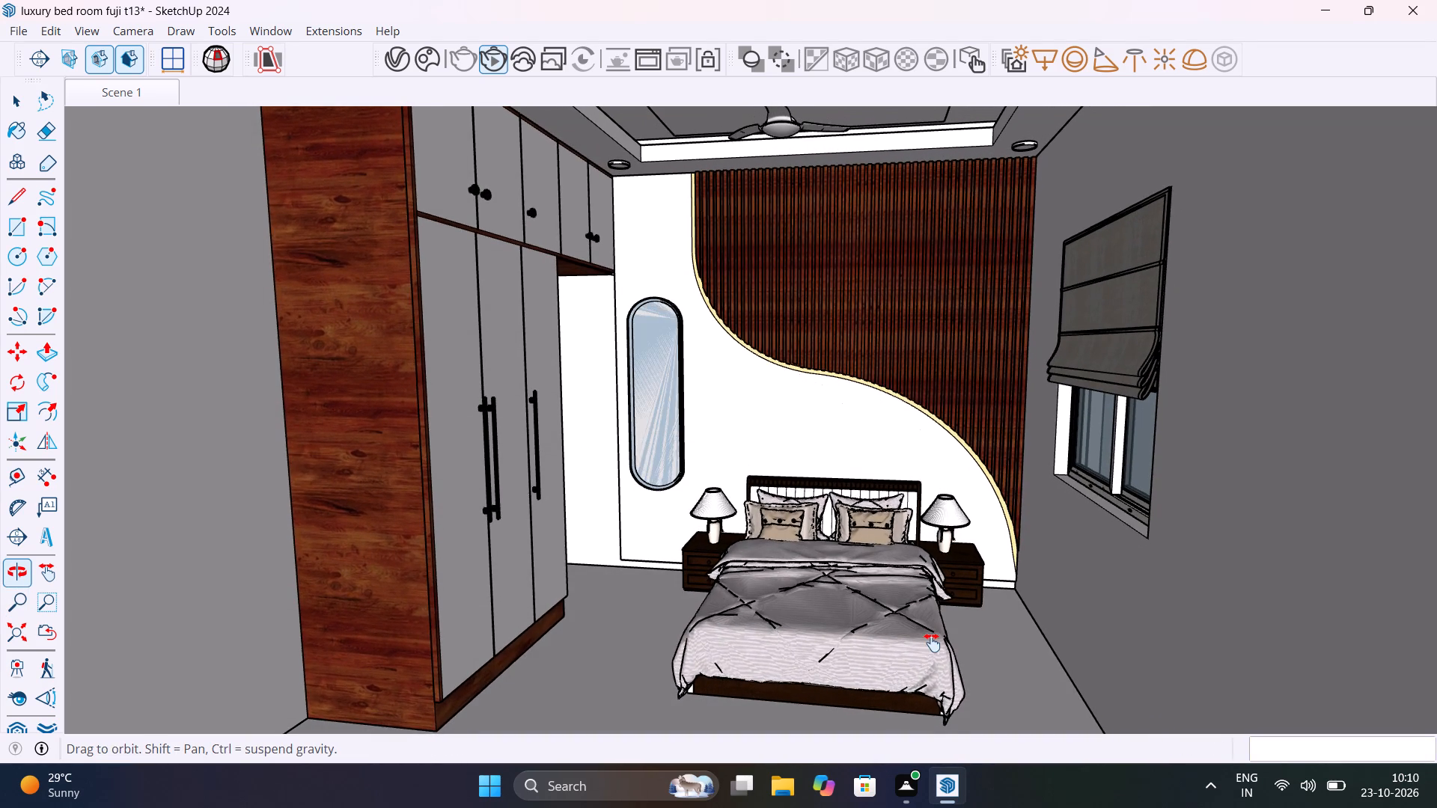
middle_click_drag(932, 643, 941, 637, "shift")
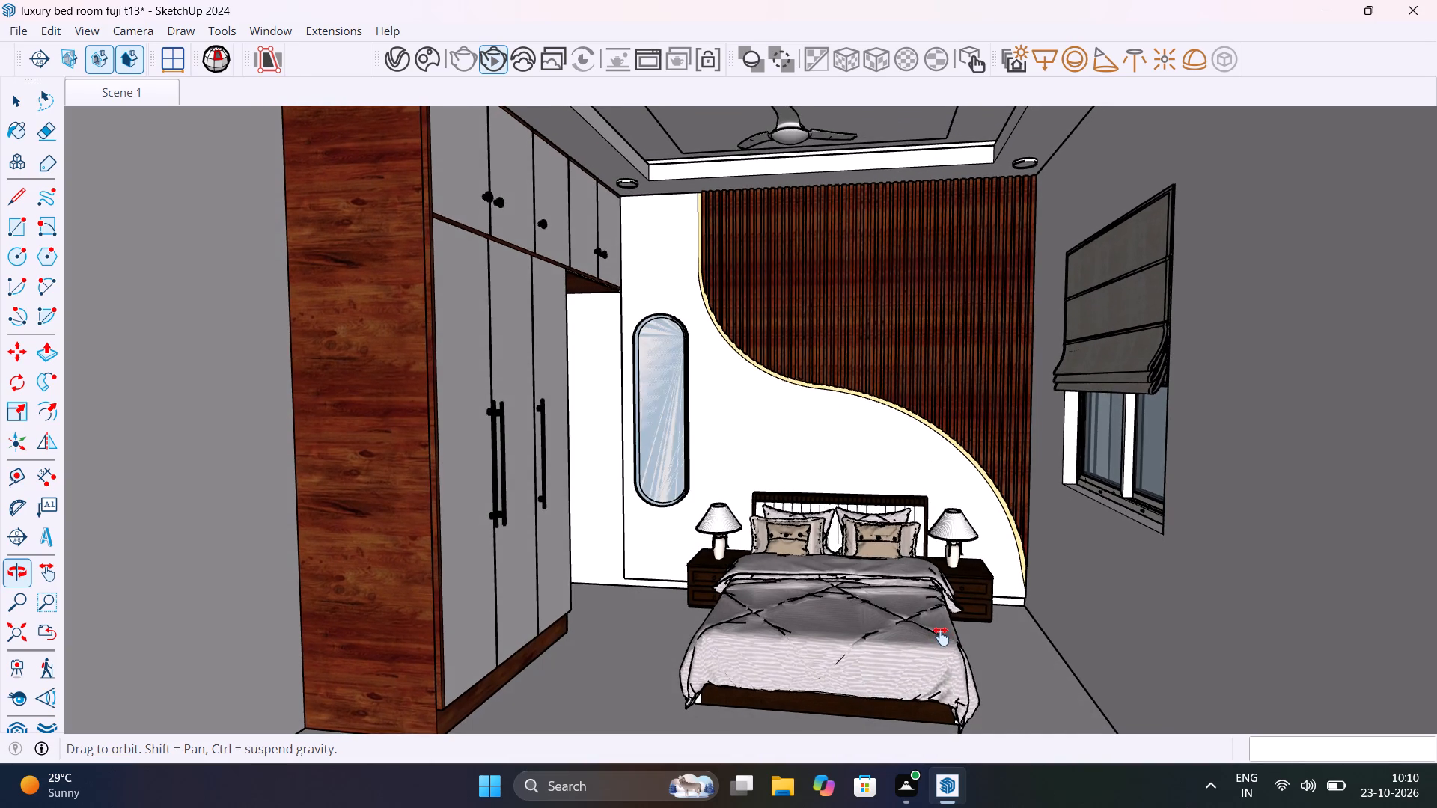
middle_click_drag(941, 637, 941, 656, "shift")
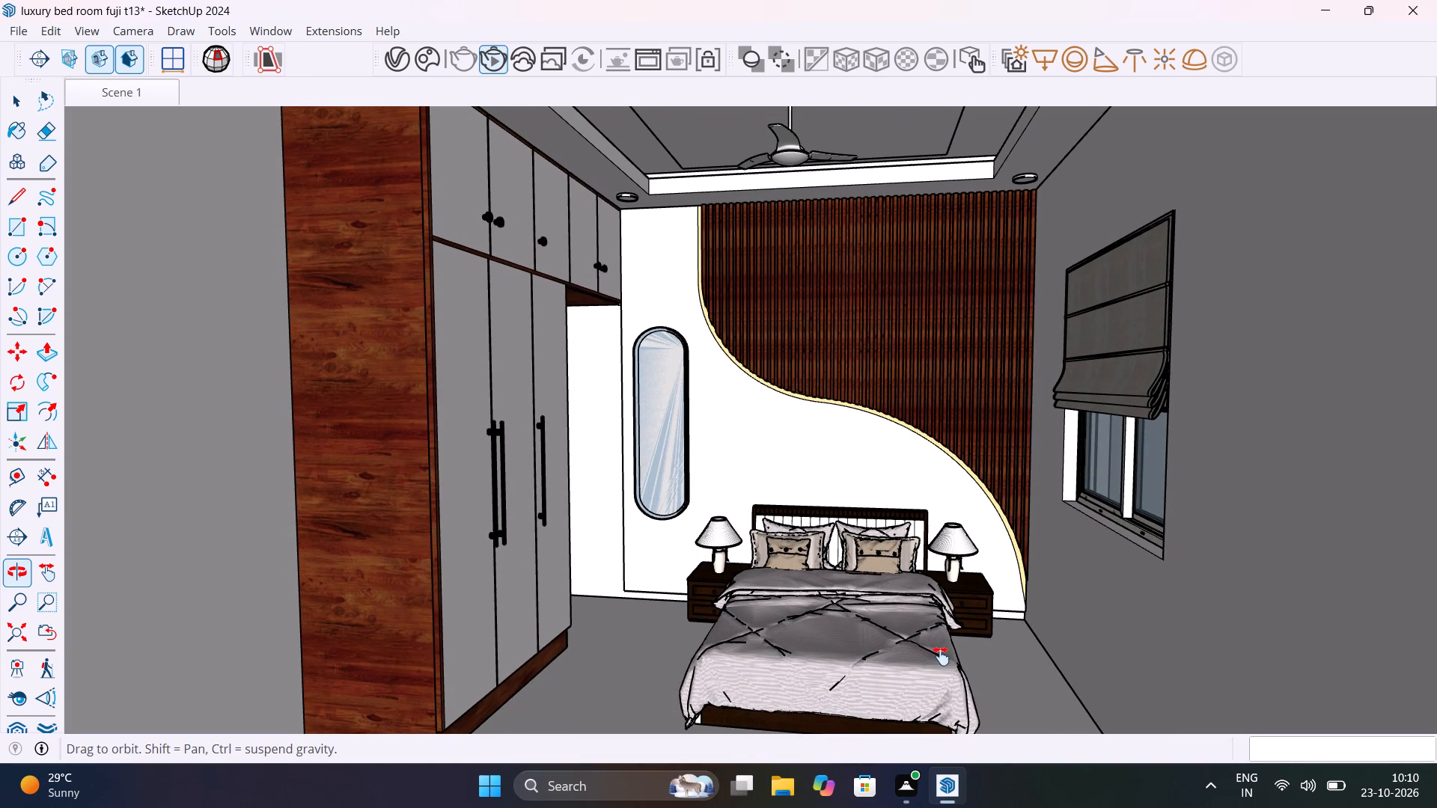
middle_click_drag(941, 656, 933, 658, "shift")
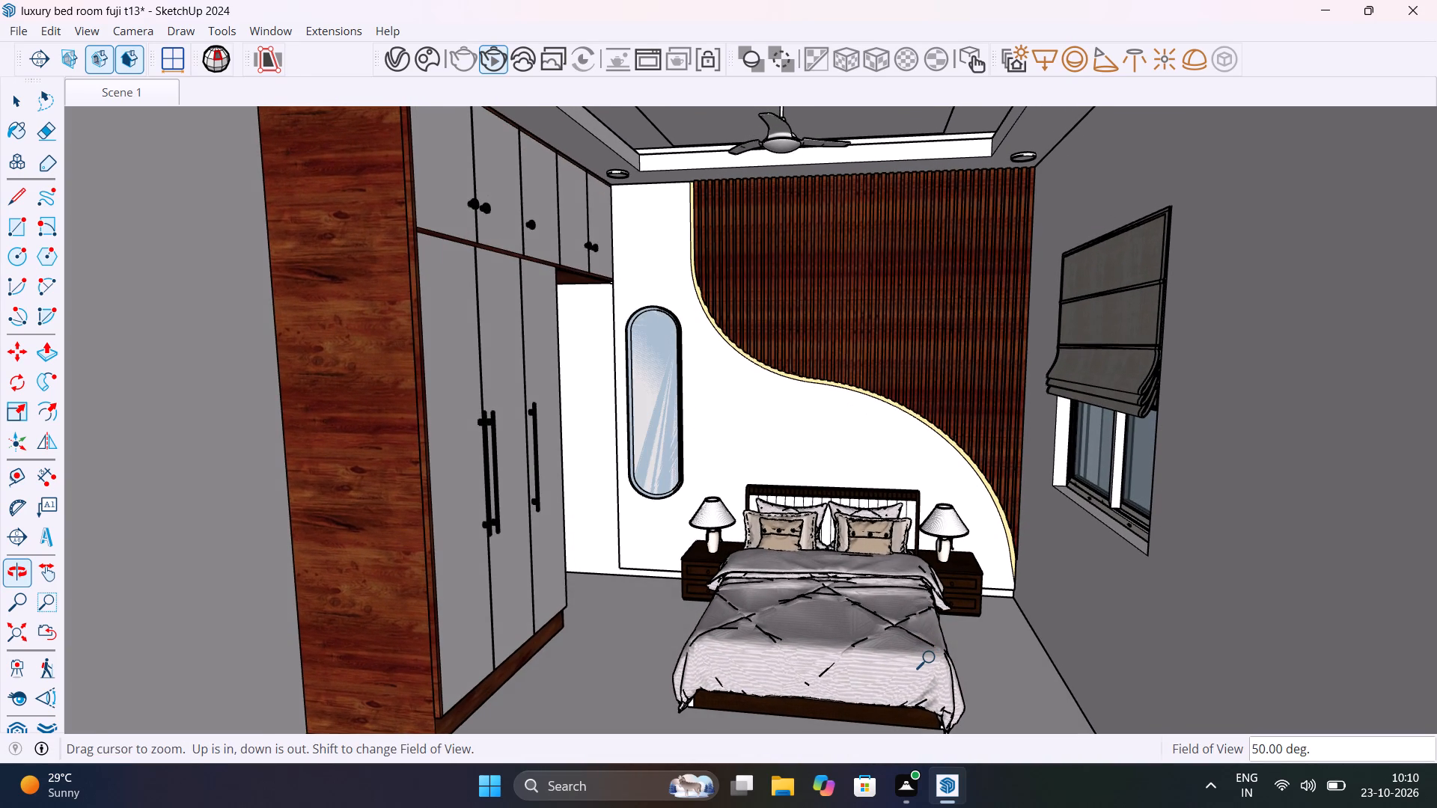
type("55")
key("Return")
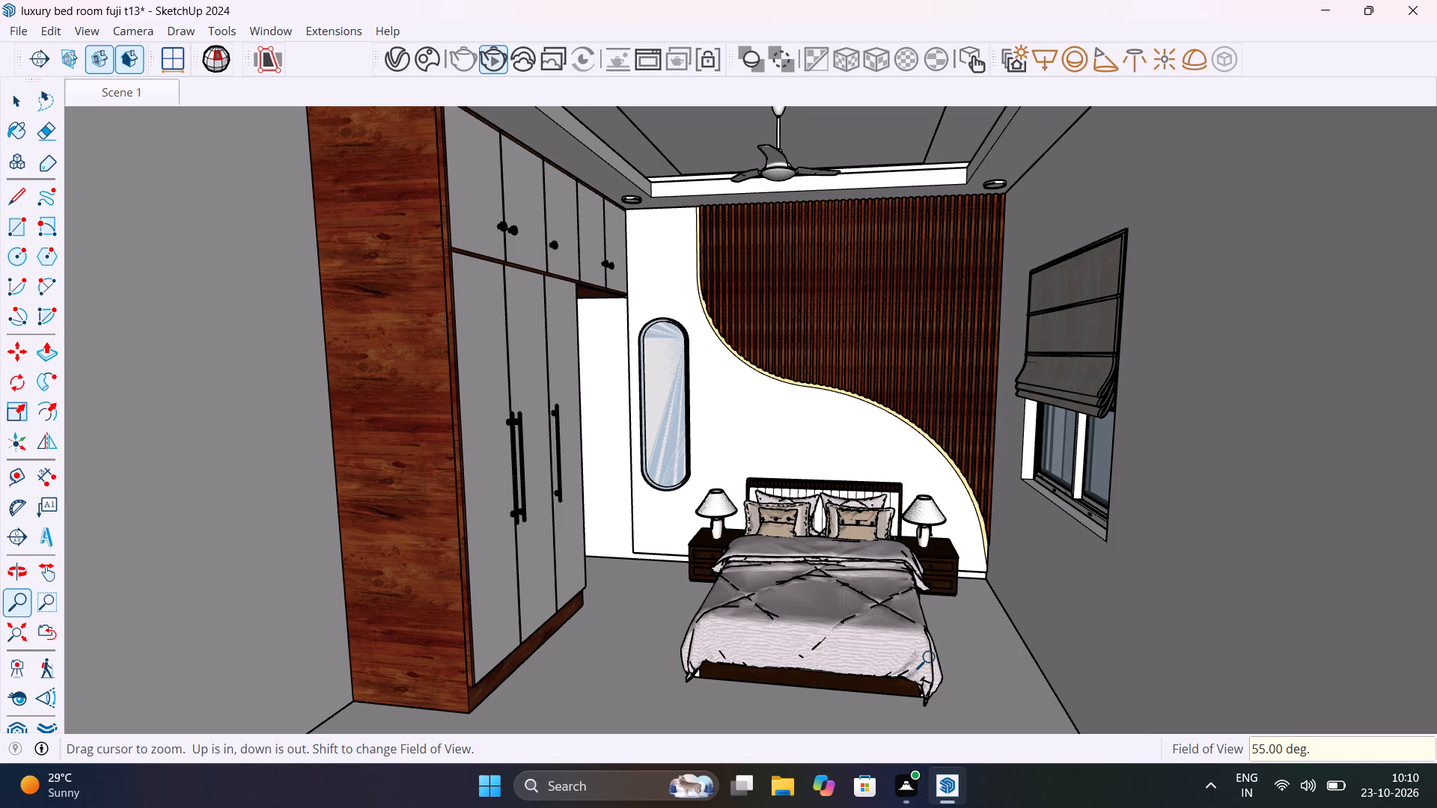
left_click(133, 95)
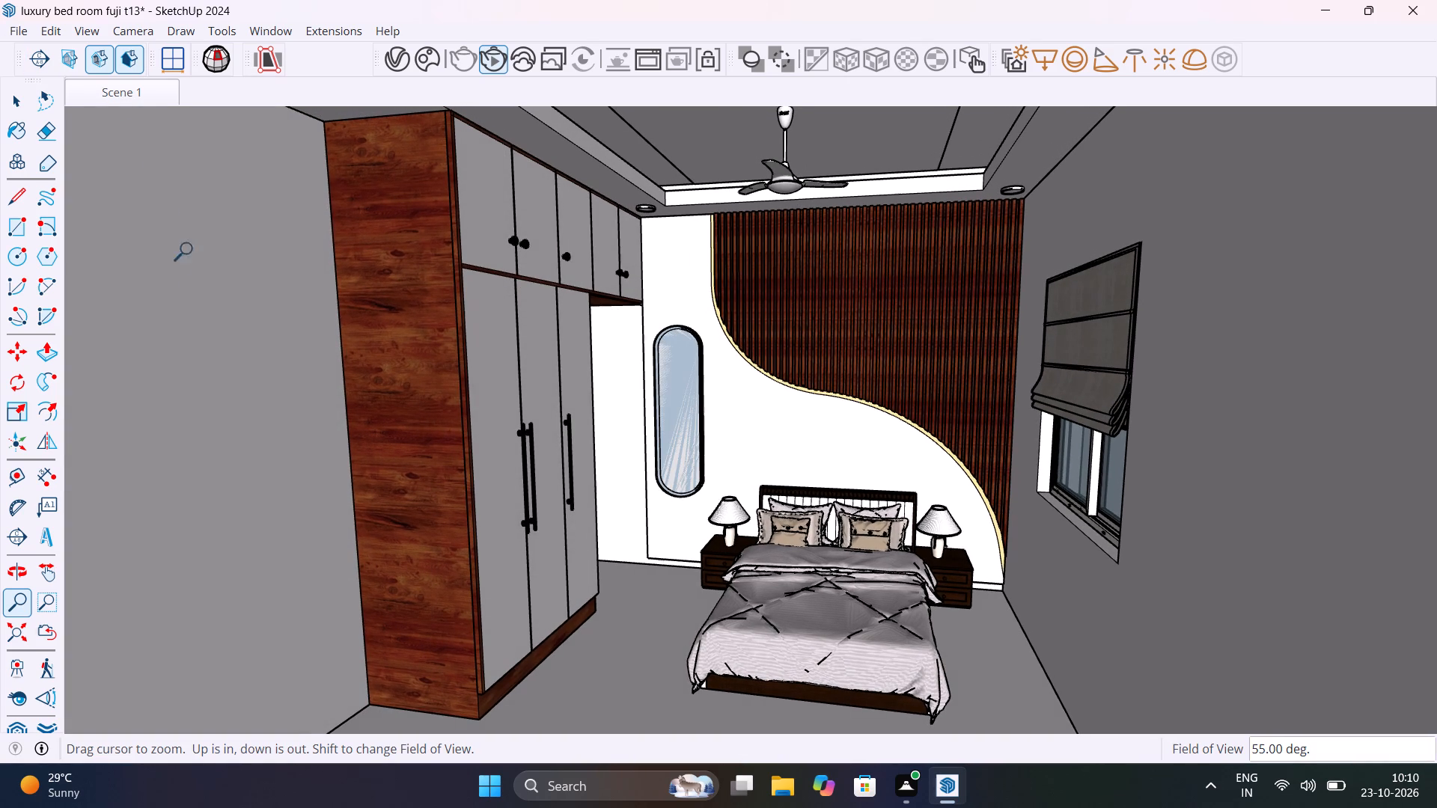
Run an interactive V-Ray render of the bedroom from Scene 1.
left_click(486, 65)
left_click(486, 65)
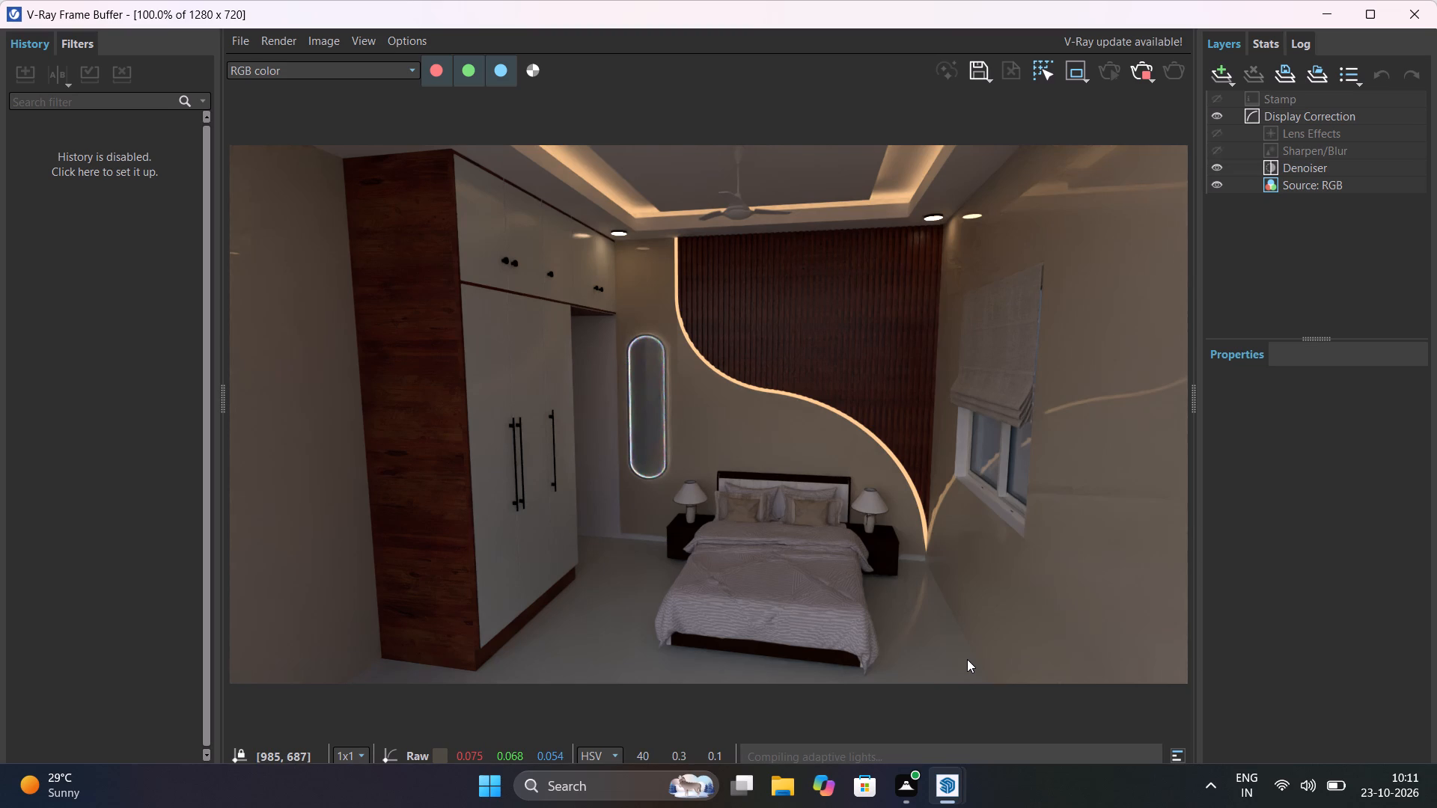
Inspect the rendered bedroom at full size and close up around the bed, wave-shaped light strip and window wall.
scroll(1010, 593, "up", 1)
scroll(1010, 593, "down", 1)
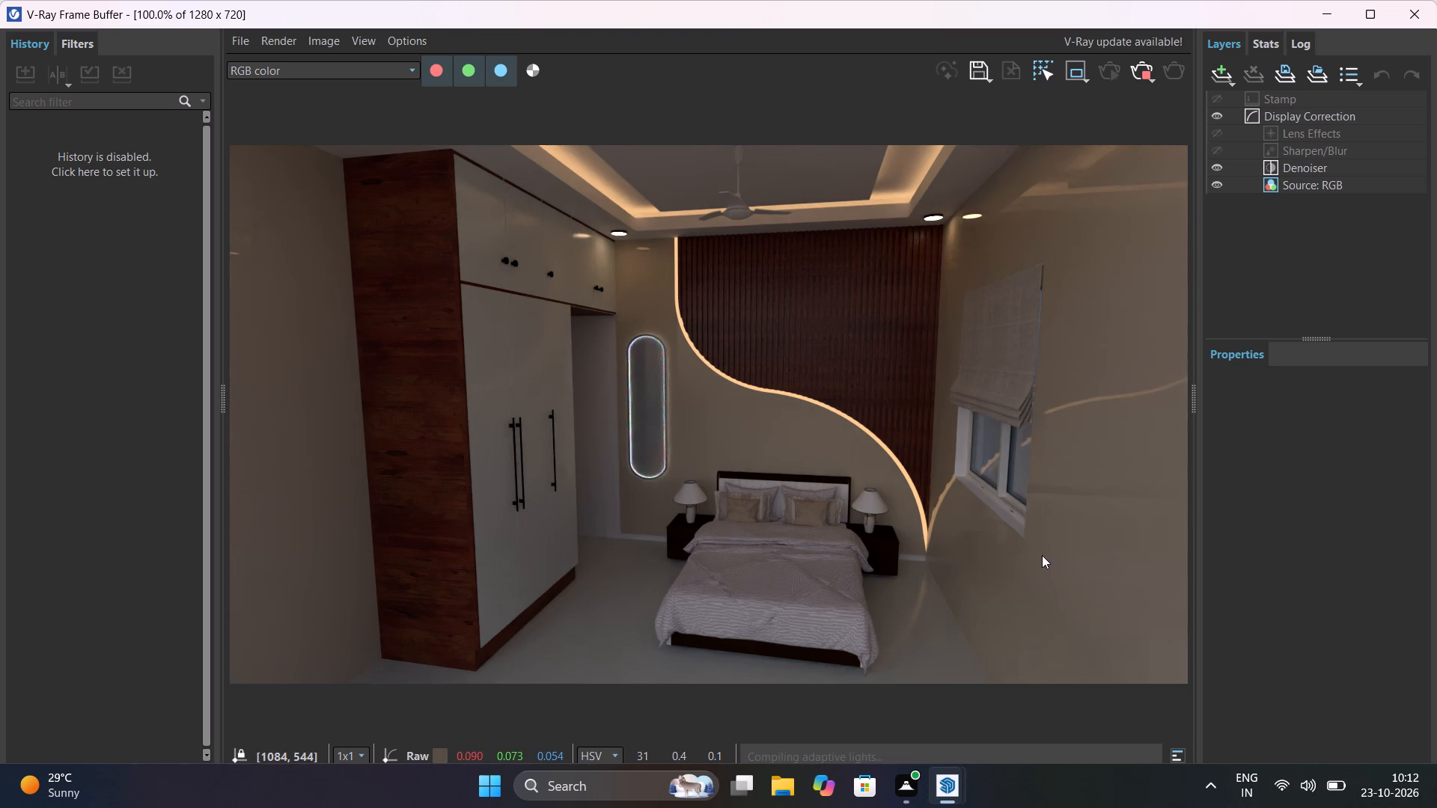
scroll(1096, 599, "up", 1)
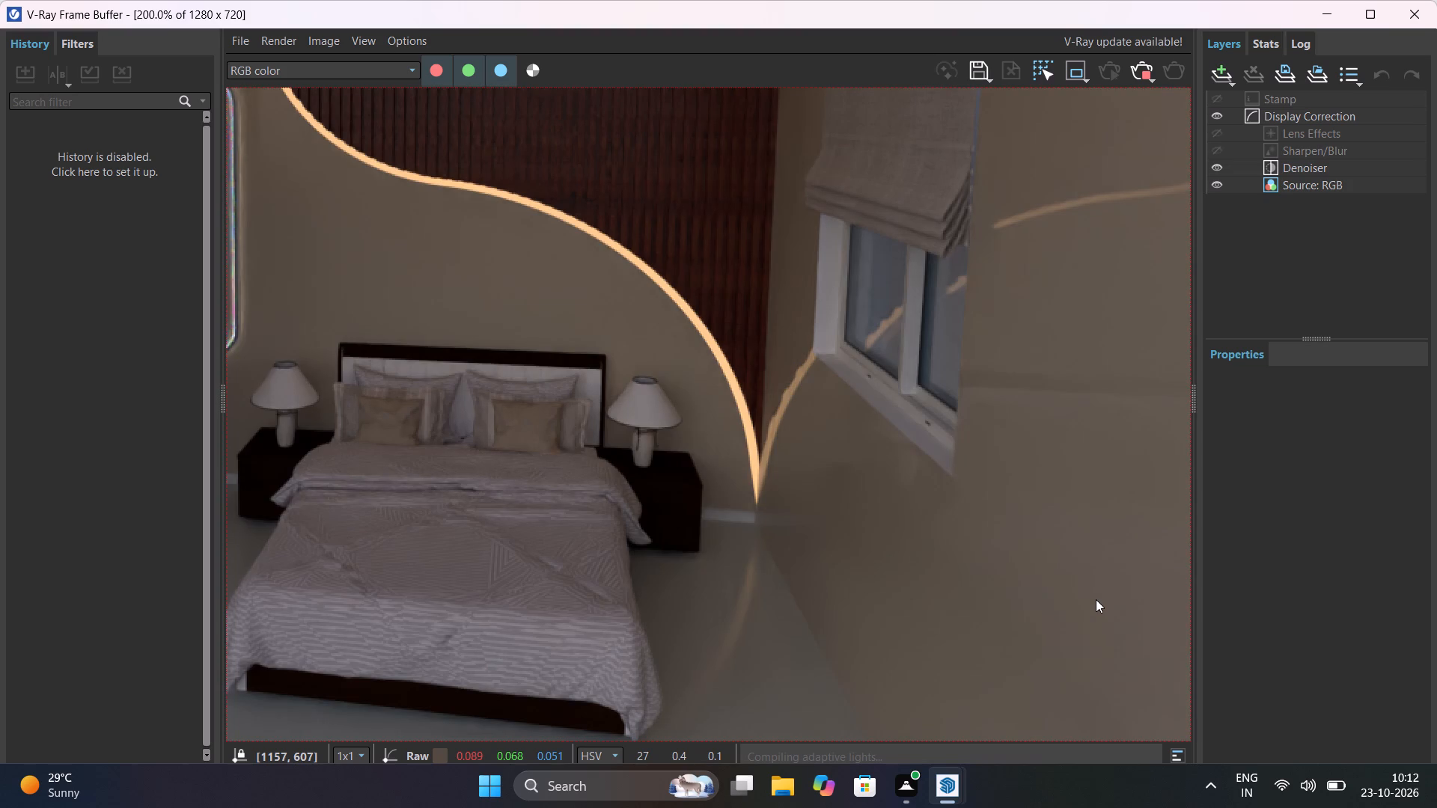
scroll(1096, 599, "down", 1)
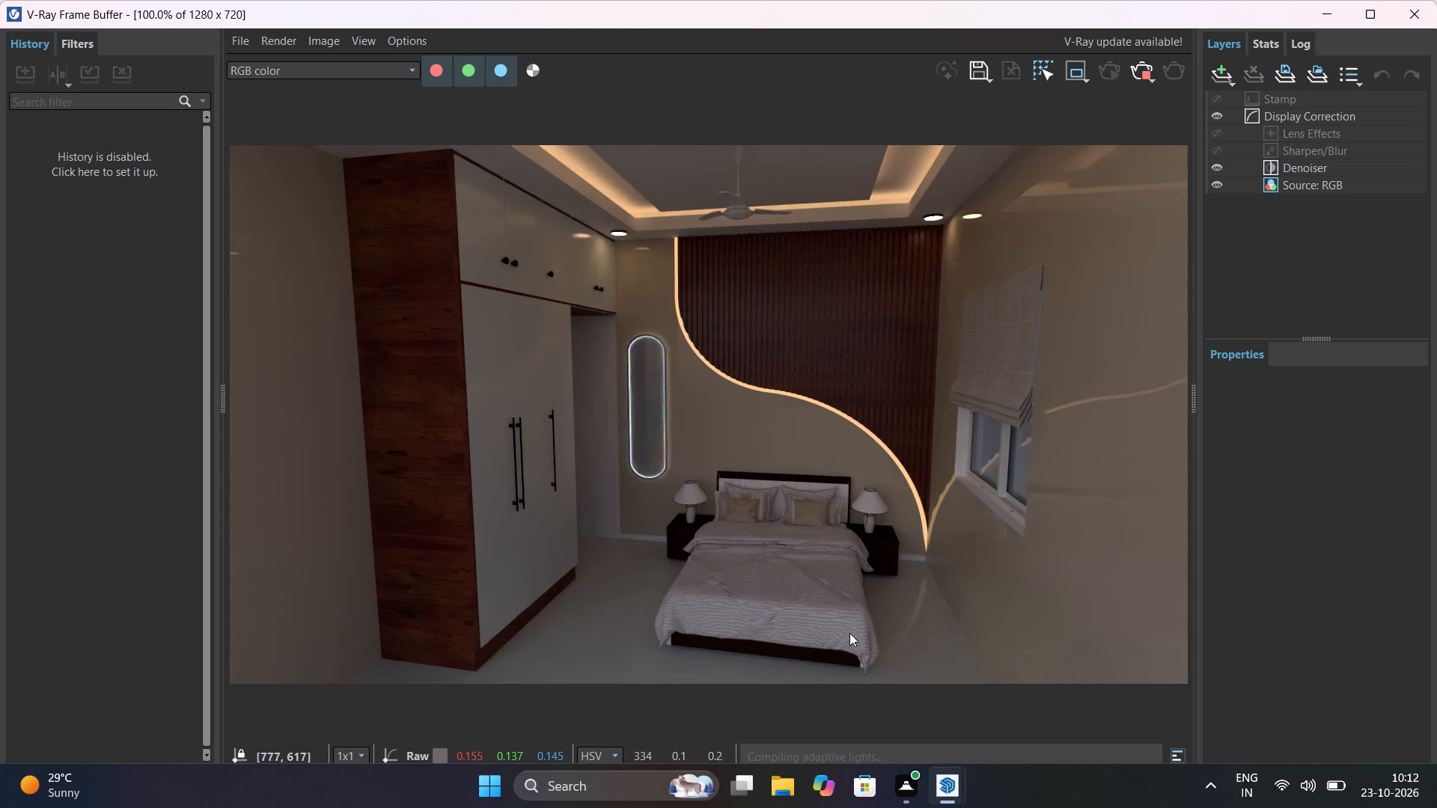
scroll(875, 640, "up", 1)
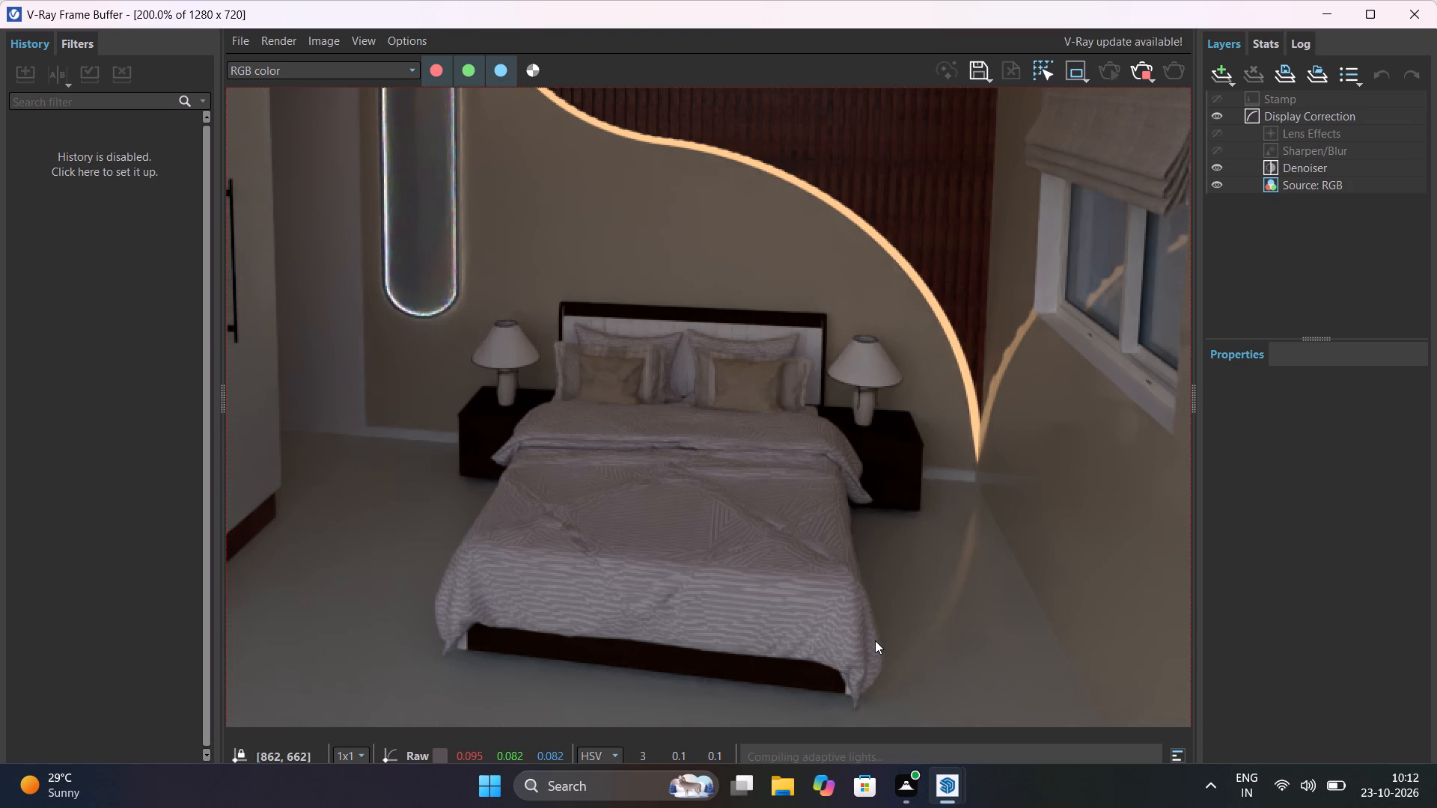
scroll(891, 642, "down", 1)
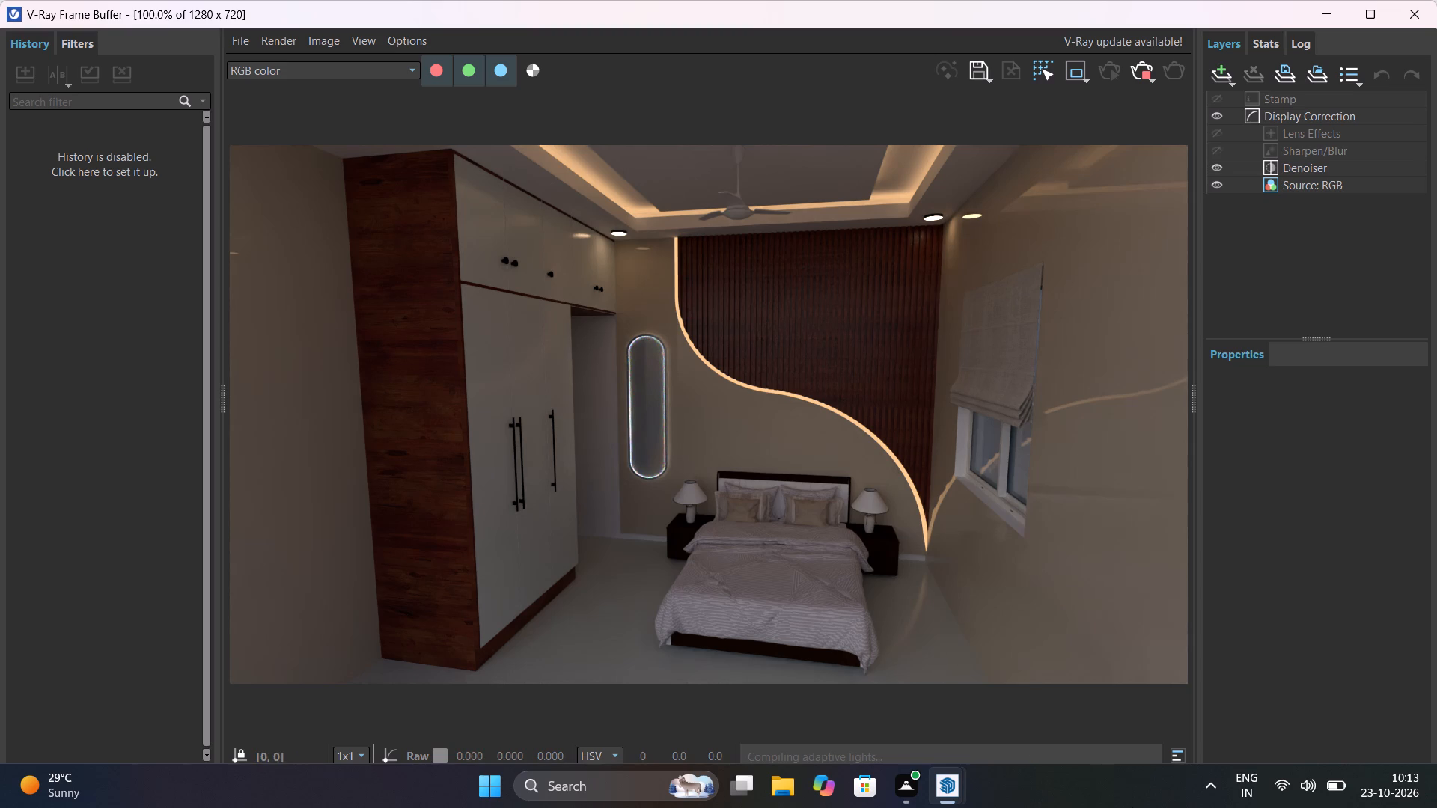
Examine the rendered bedroom as a whole and close up around the bed, light strip reflections, glossy window wall and floor.
scroll(925, 616, "up", 1)
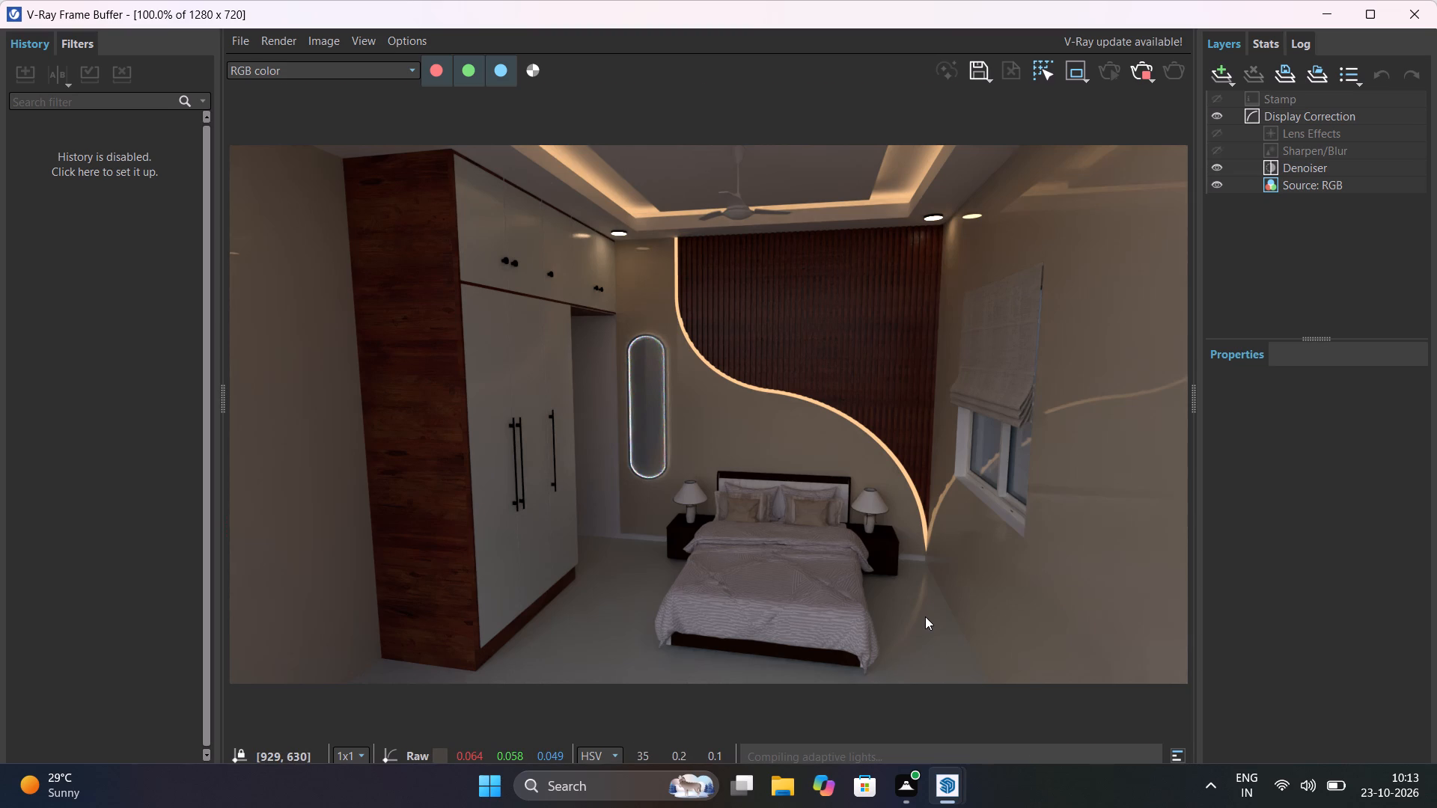
scroll(925, 616, "up", 1)
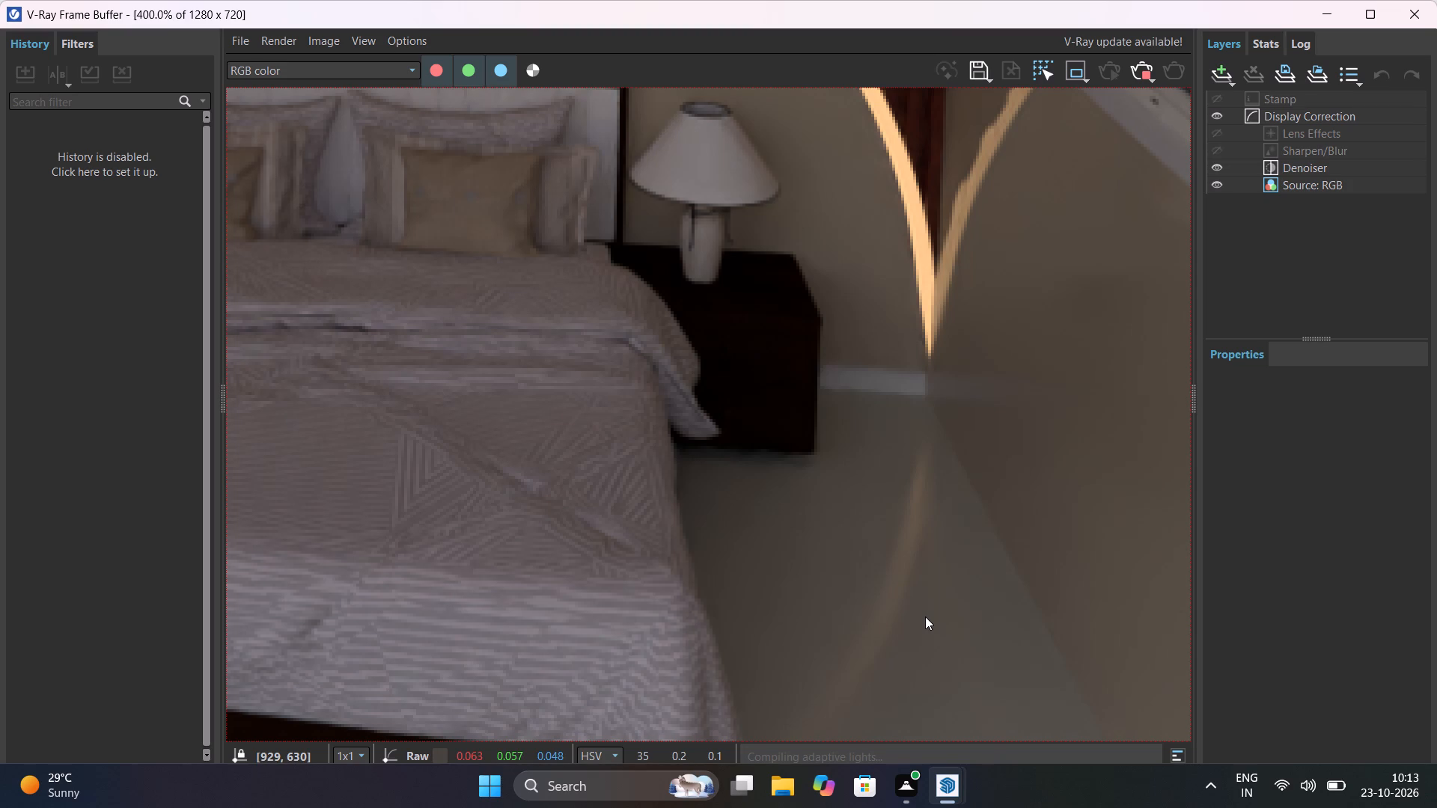
scroll(925, 616, "up", 1)
scroll(925, 616, "down", 2)
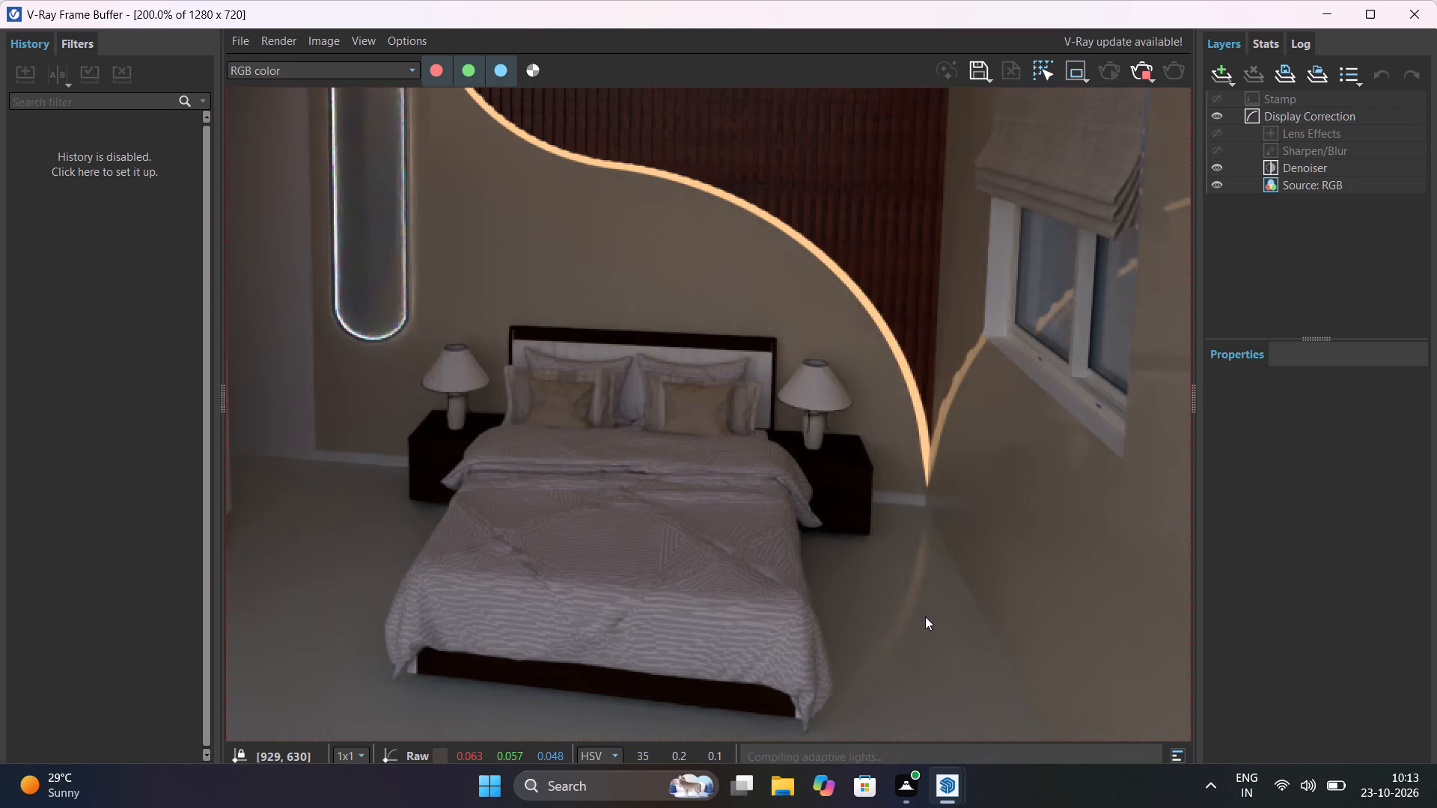
scroll(925, 616, "down", 1)
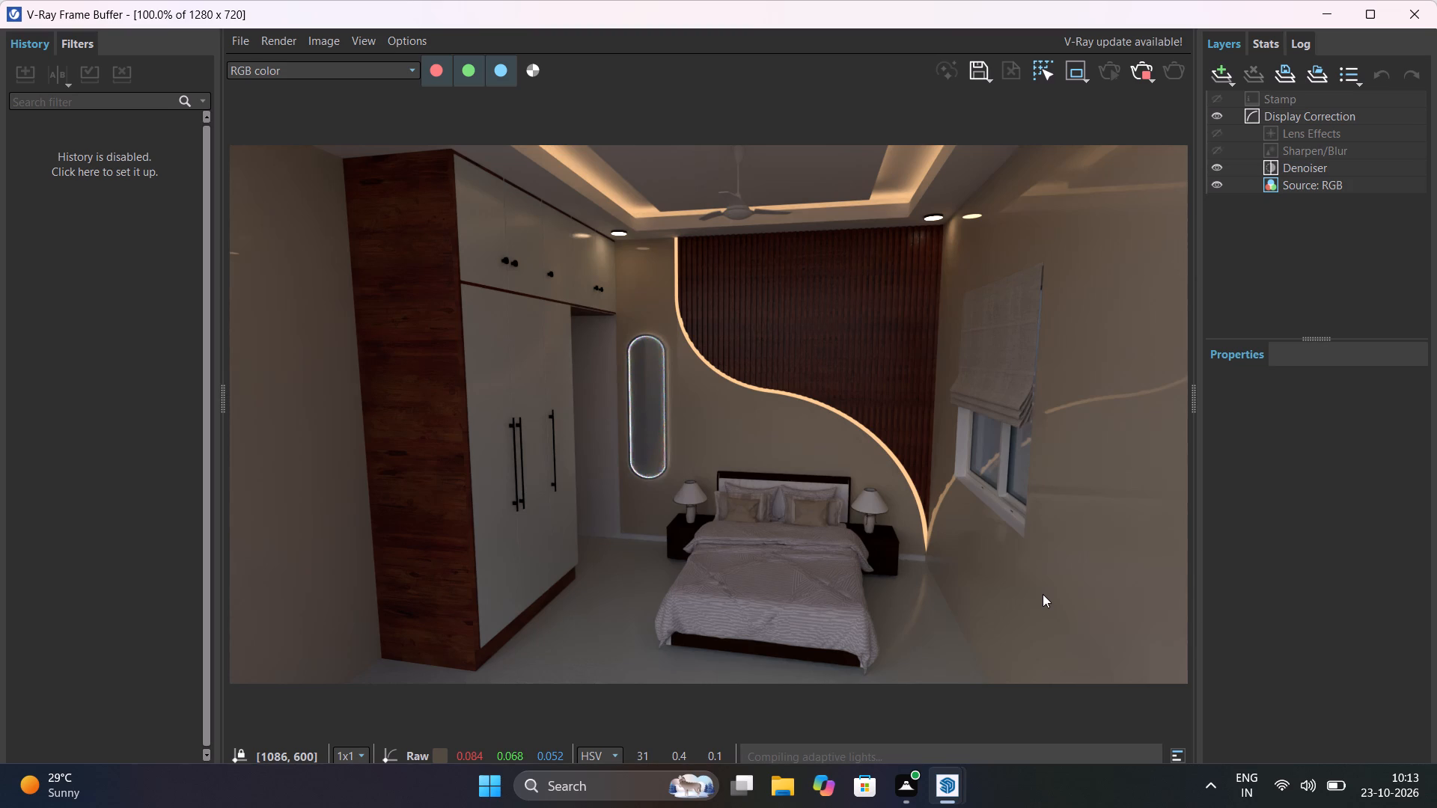
scroll(1077, 714, "up", 1)
scroll(1073, 586, "down", 2)
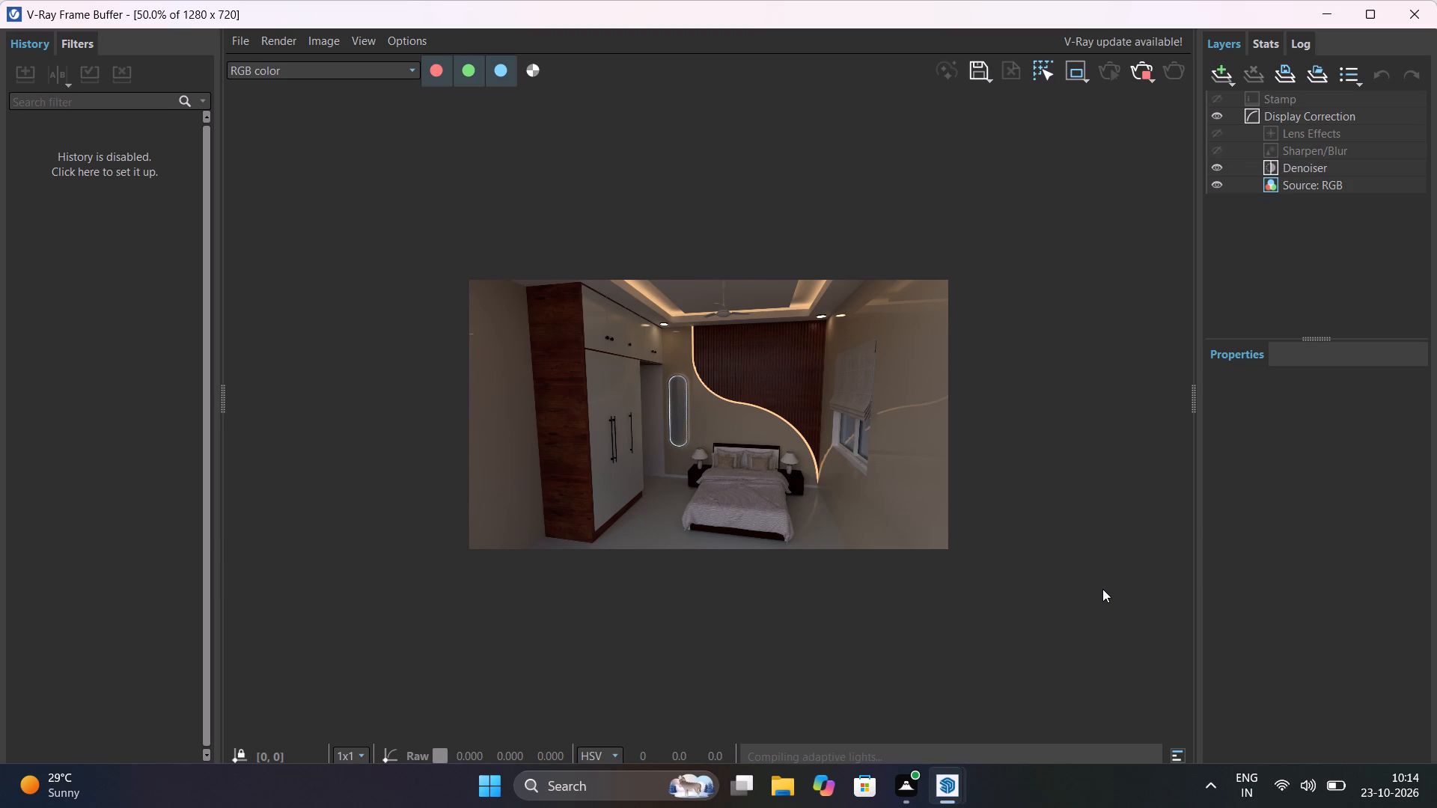
scroll(1102, 589, "up", 1)
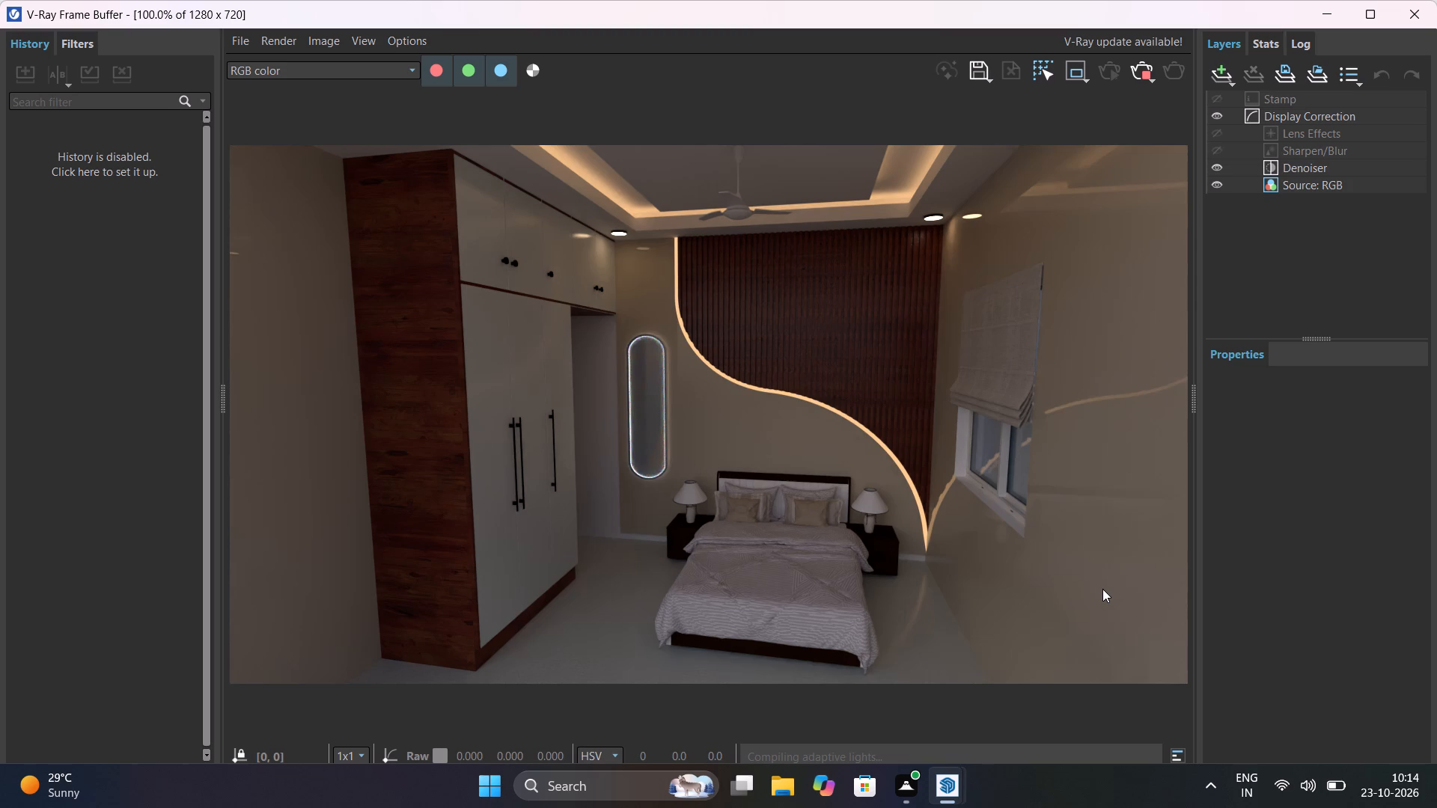
scroll(1102, 589, "up", 1)
scroll(1102, 589, "down", 1)
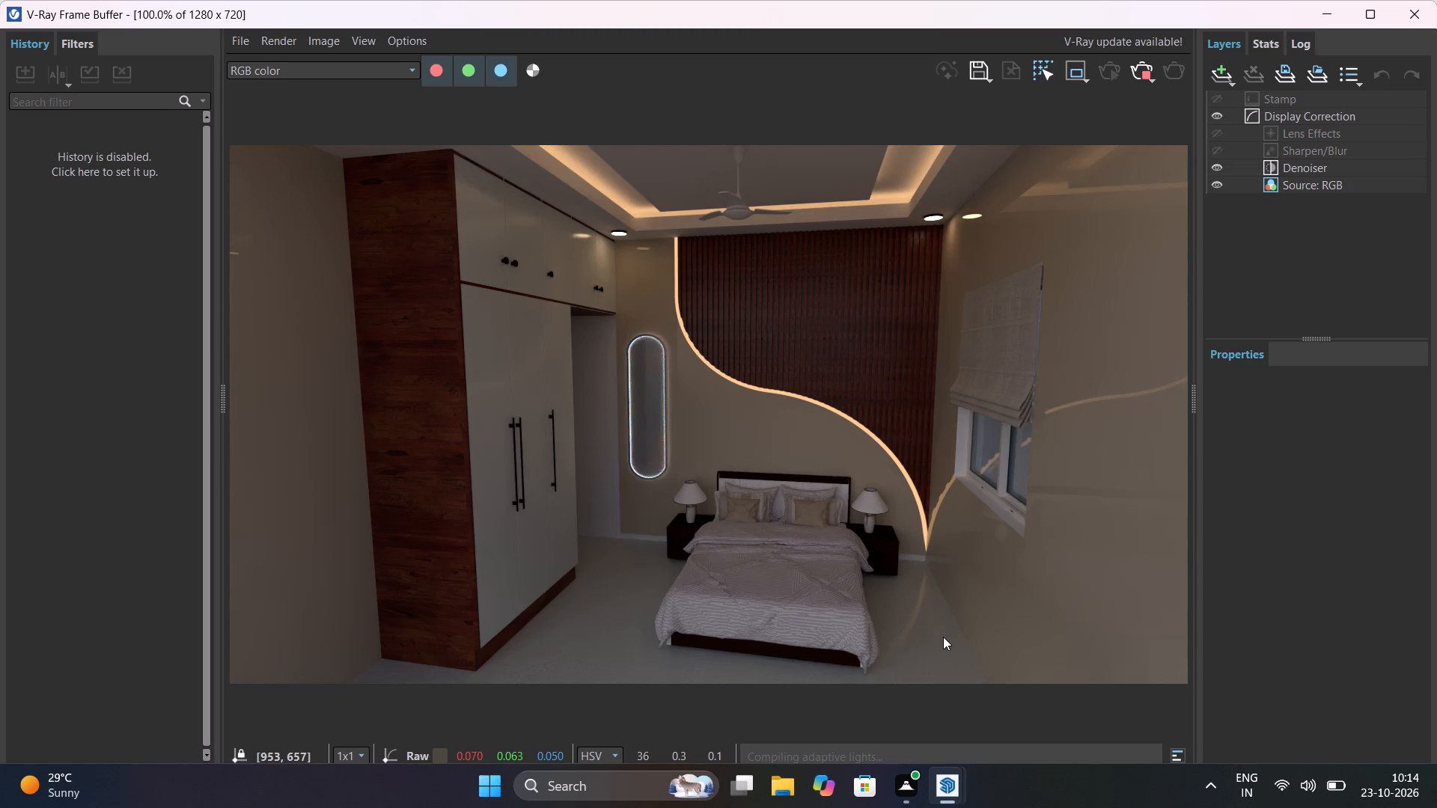
scroll(943, 637, "up", 1)
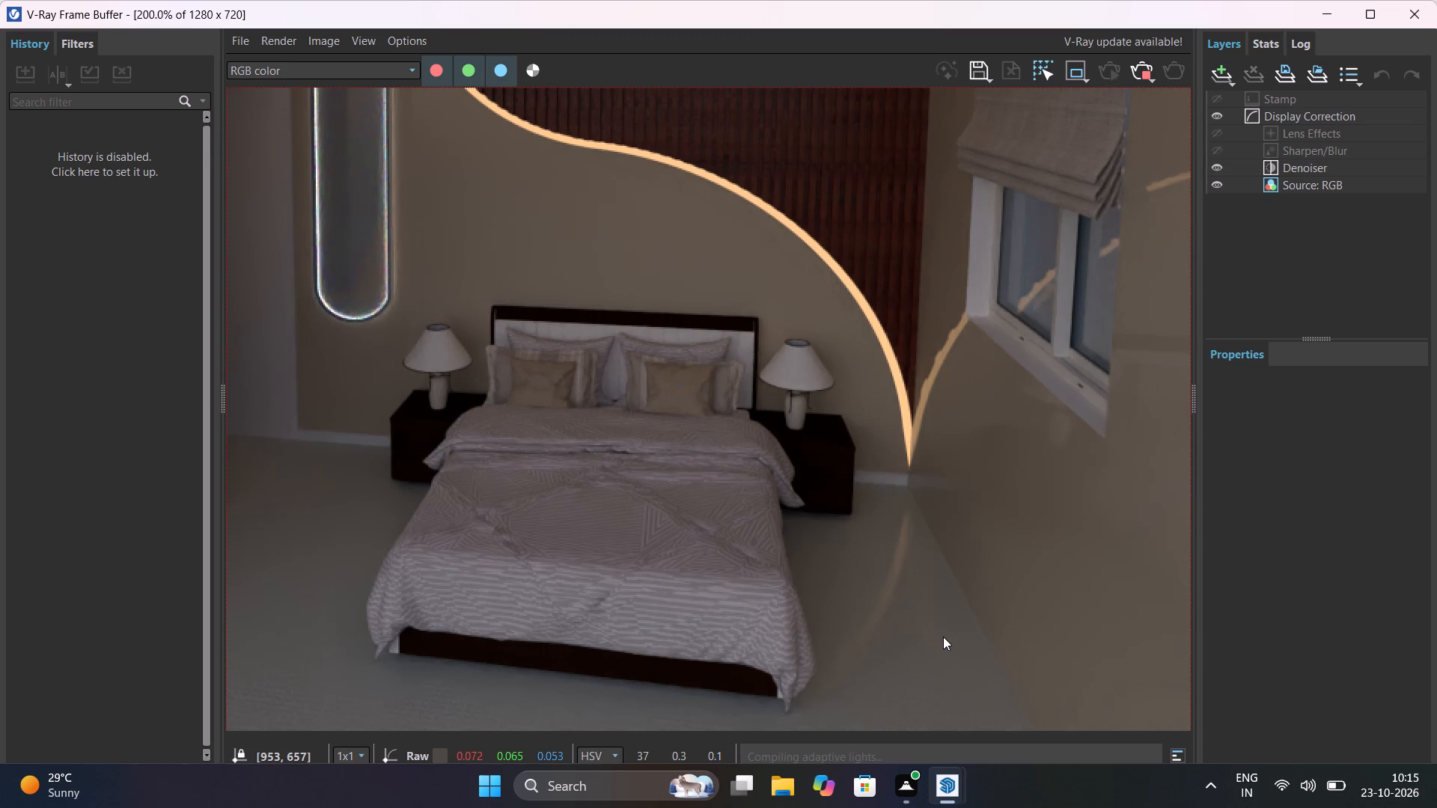
scroll(943, 637, "up", 1)
scroll(943, 637, "down", 2)
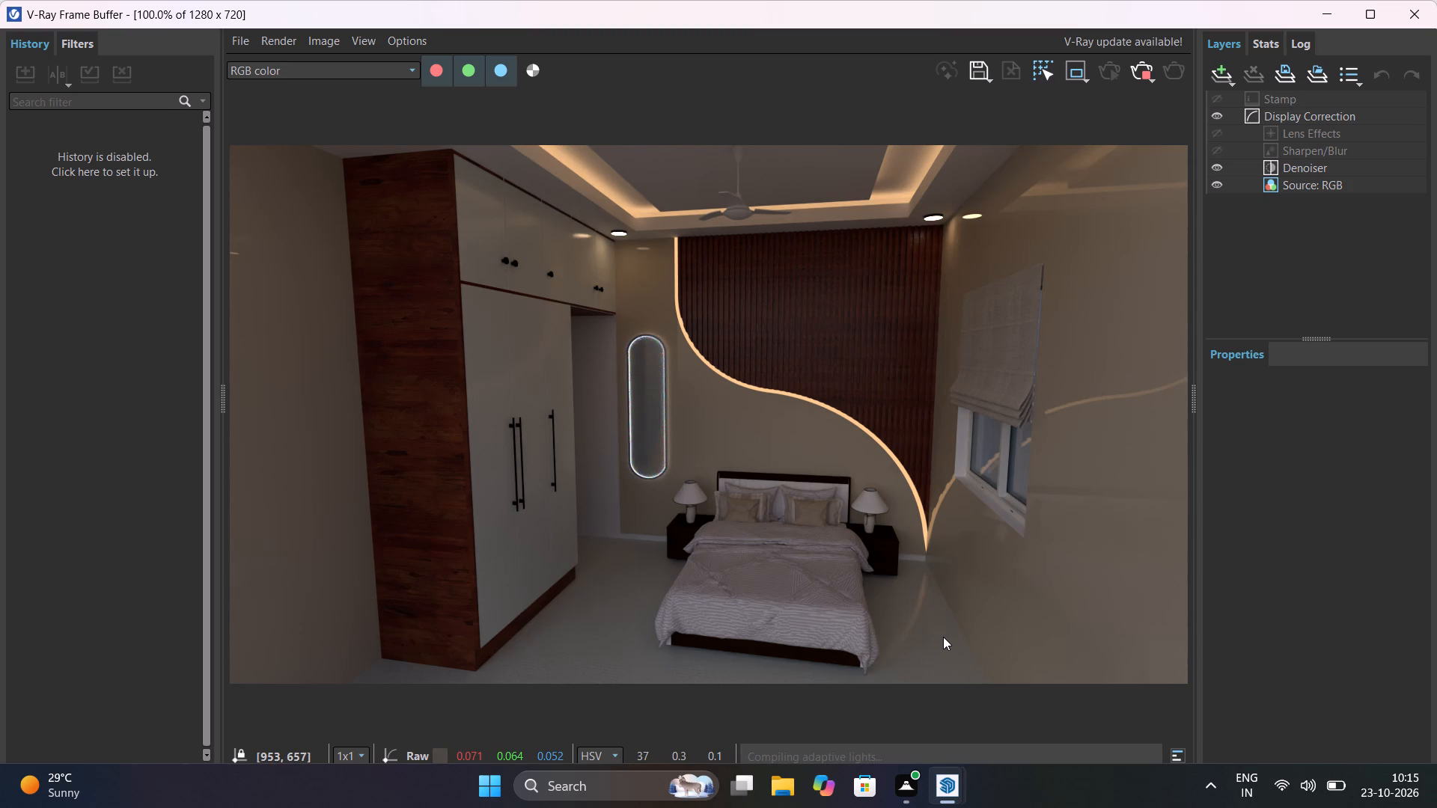
scroll(943, 637, "up", 1)
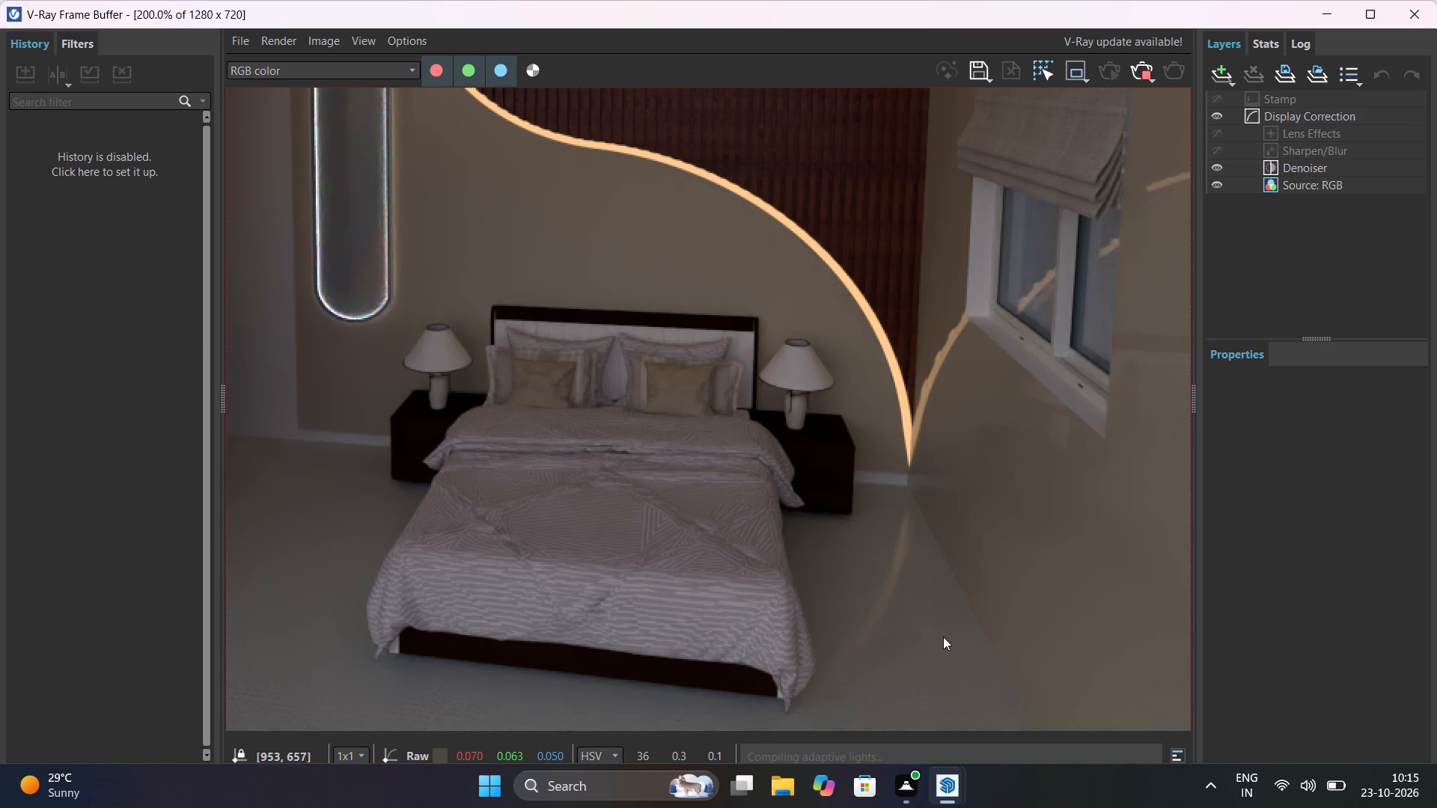
scroll(943, 637, "up", 1)
scroll(943, 637, "down", 3)
scroll(943, 637, "up", 1)
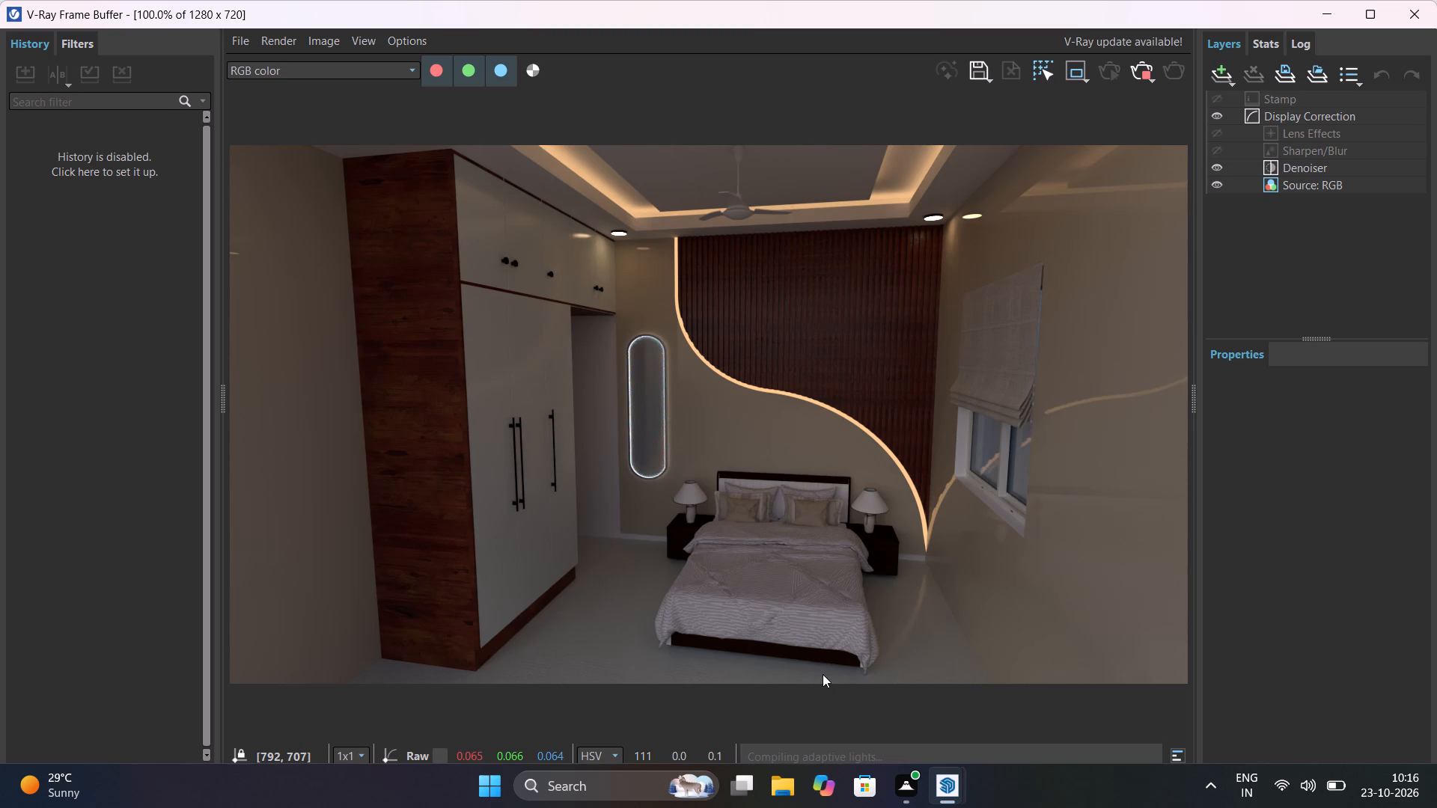
scroll(888, 582, "down", 1)
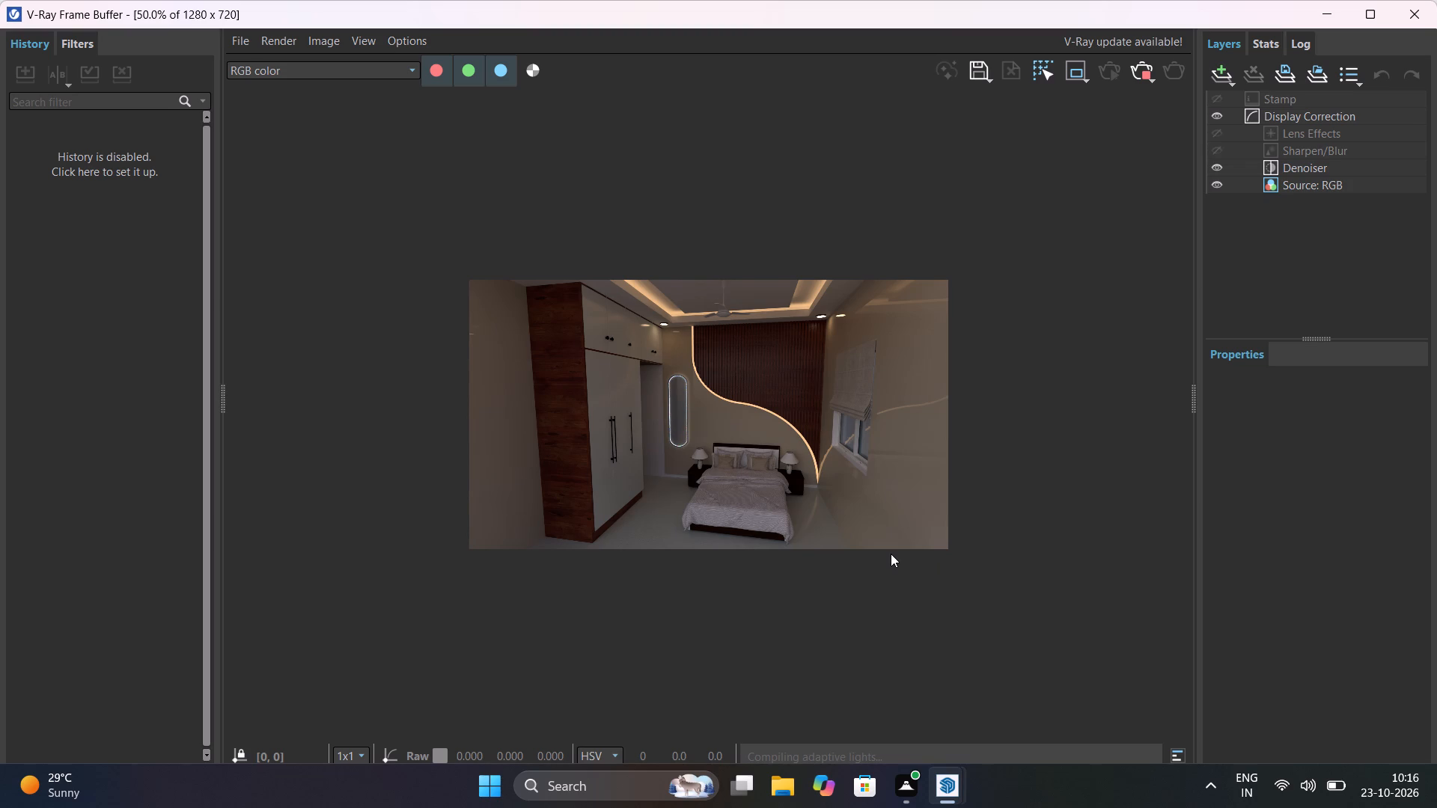
scroll(818, 376, "up", 1)
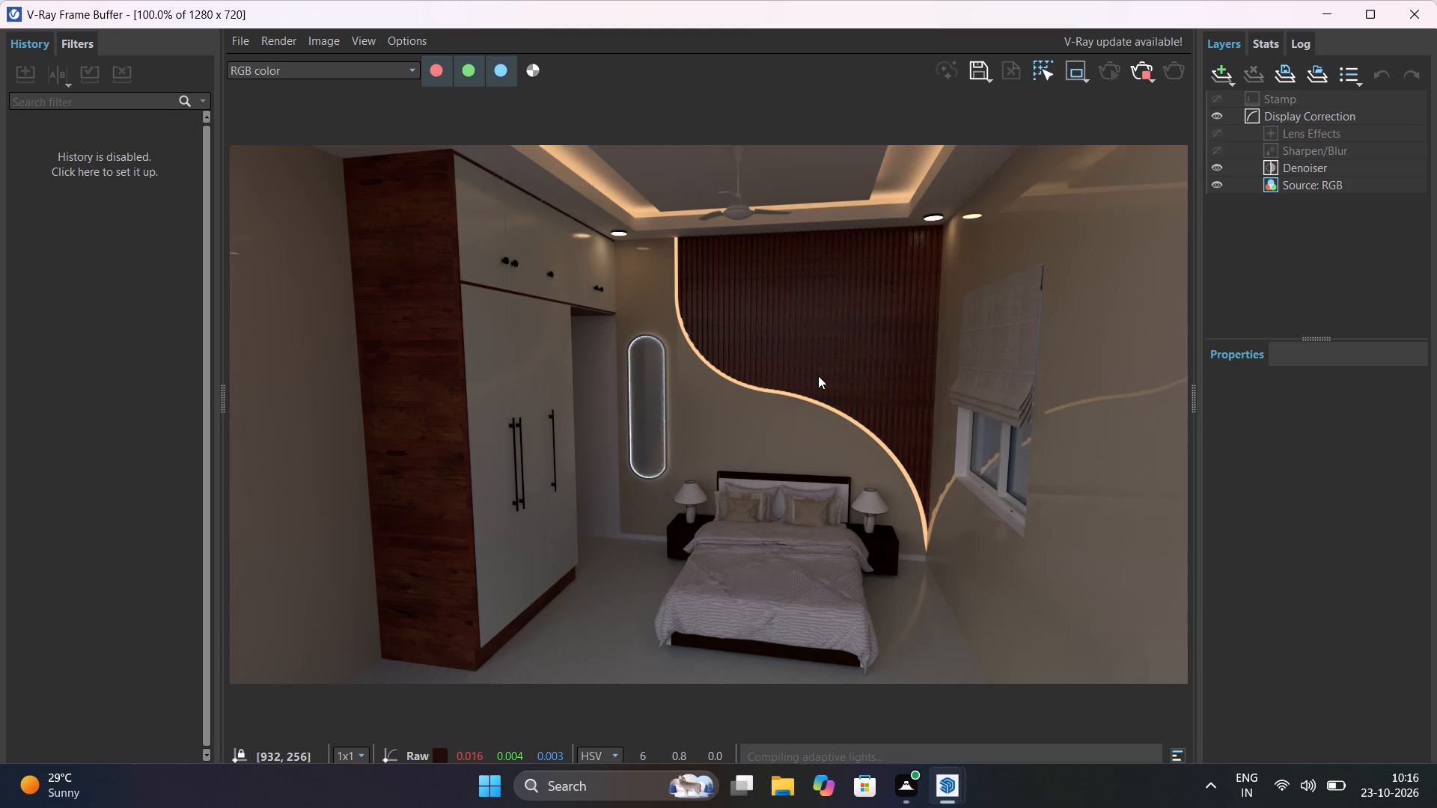
Stop the interactive render and close the V-Ray frame buffer.
left_click(1130, 76)
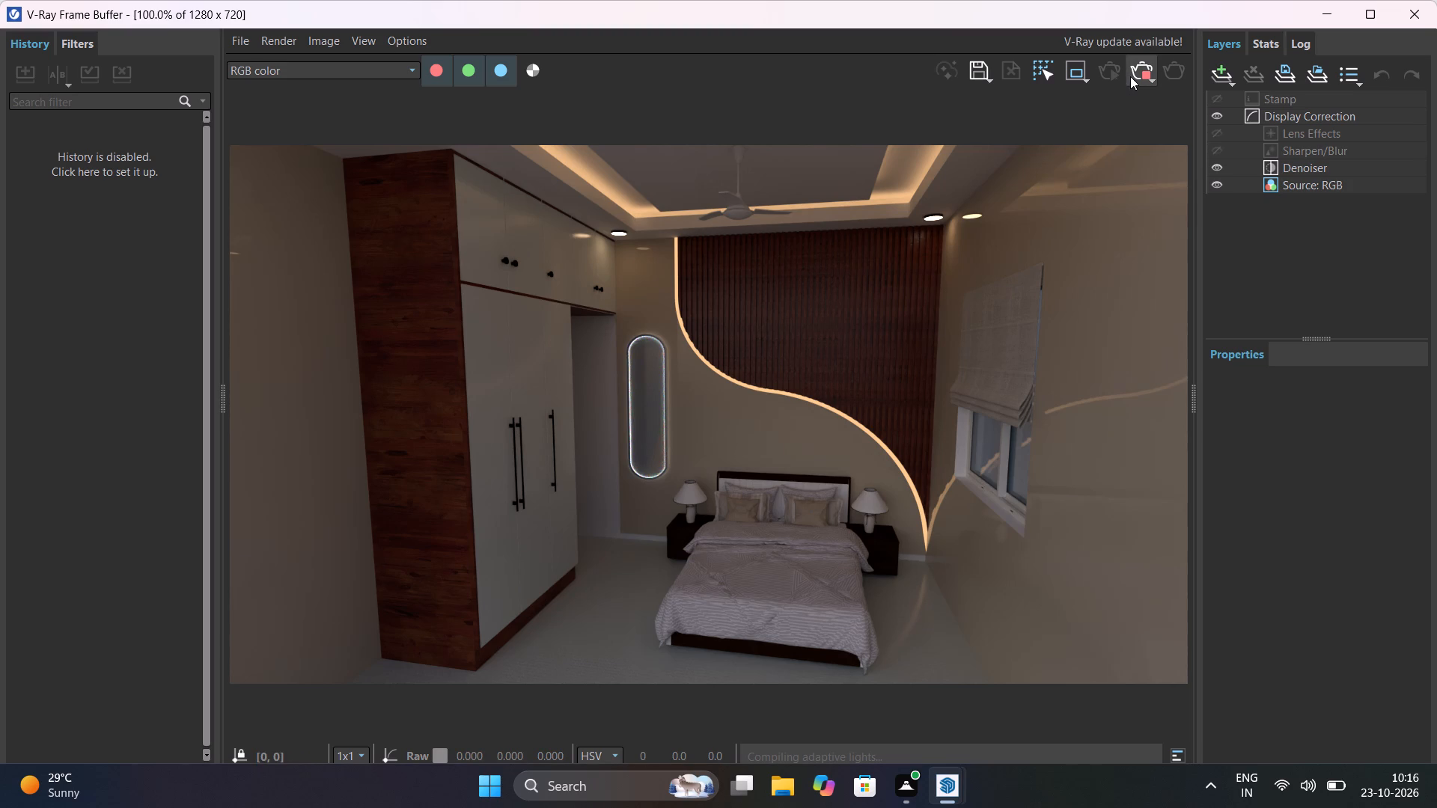
left_click(1418, 9)
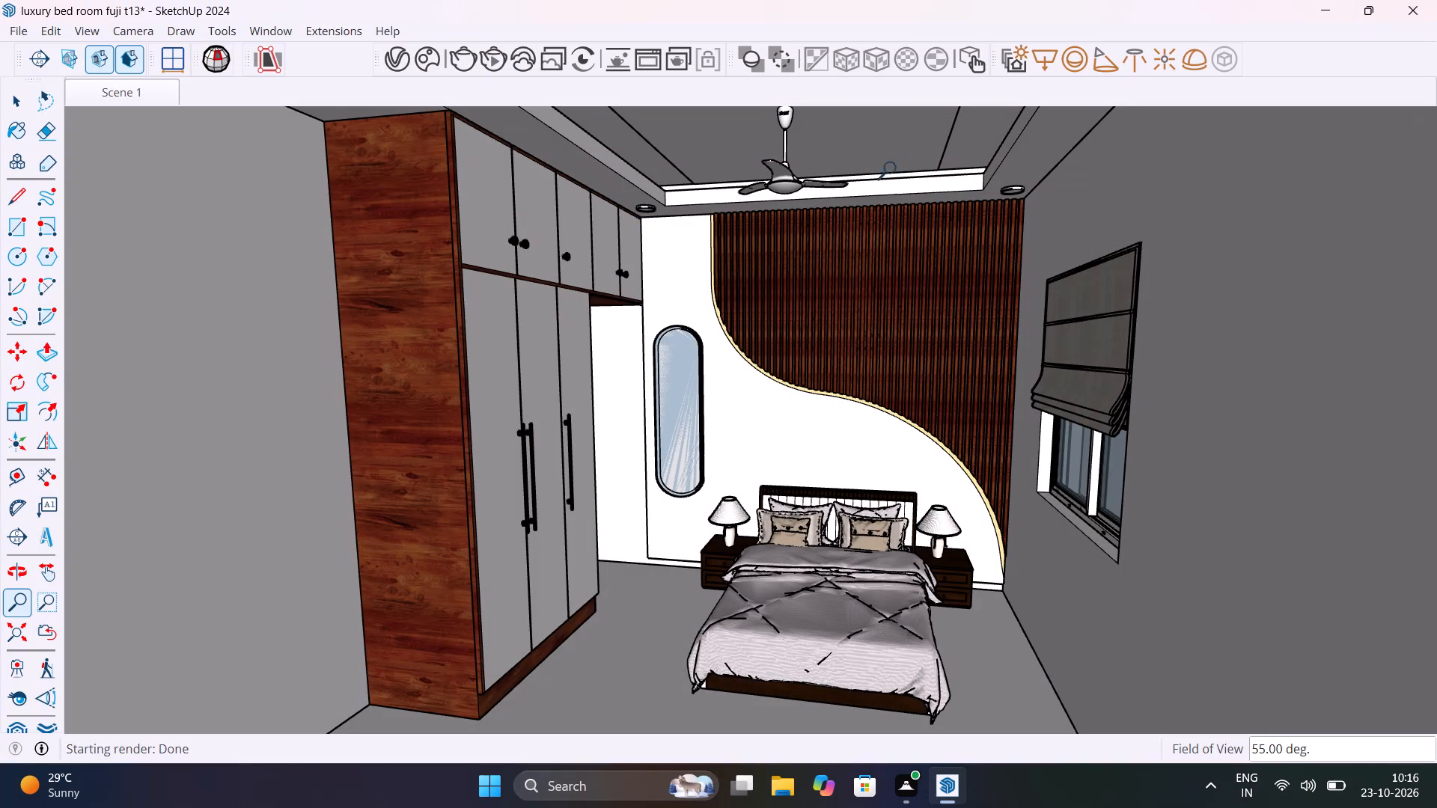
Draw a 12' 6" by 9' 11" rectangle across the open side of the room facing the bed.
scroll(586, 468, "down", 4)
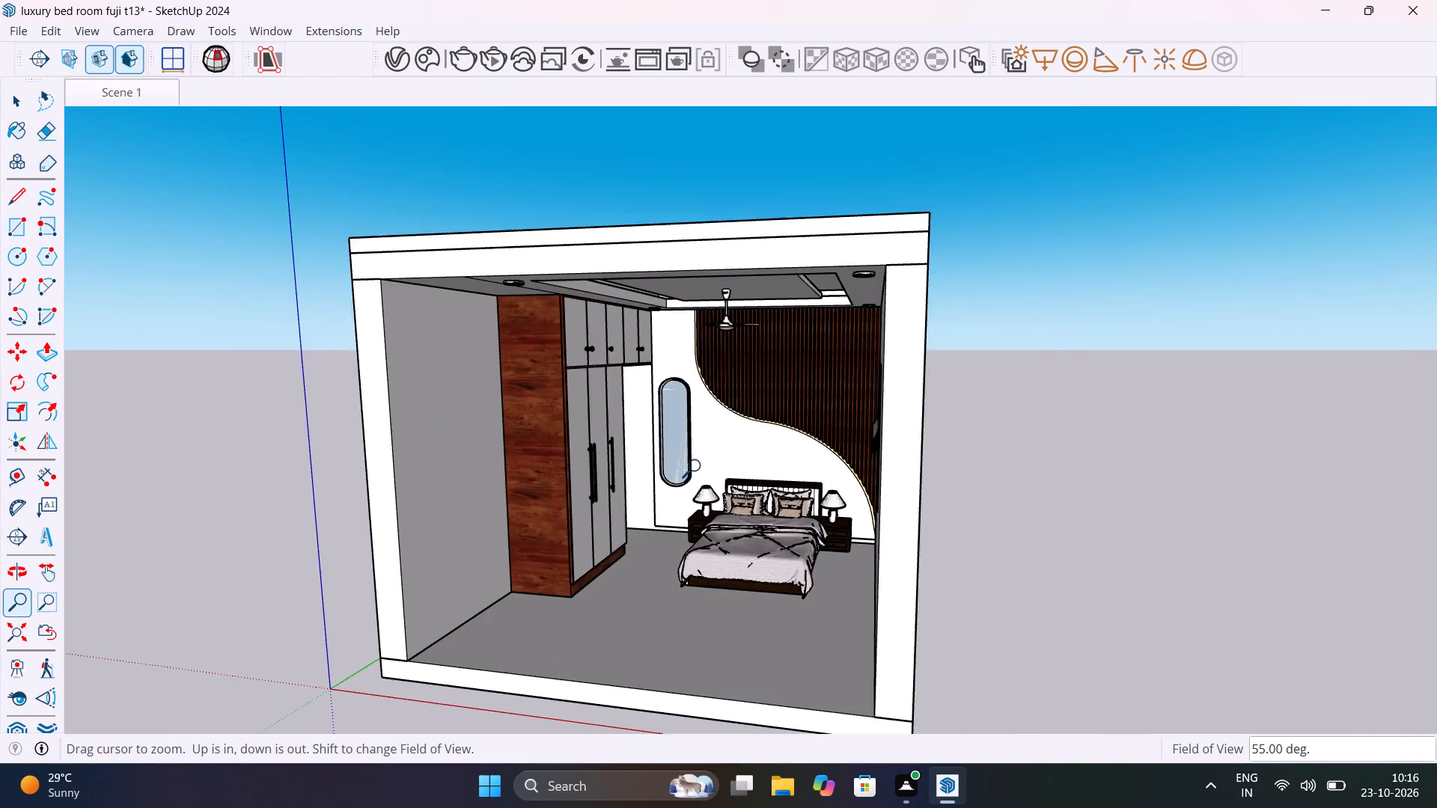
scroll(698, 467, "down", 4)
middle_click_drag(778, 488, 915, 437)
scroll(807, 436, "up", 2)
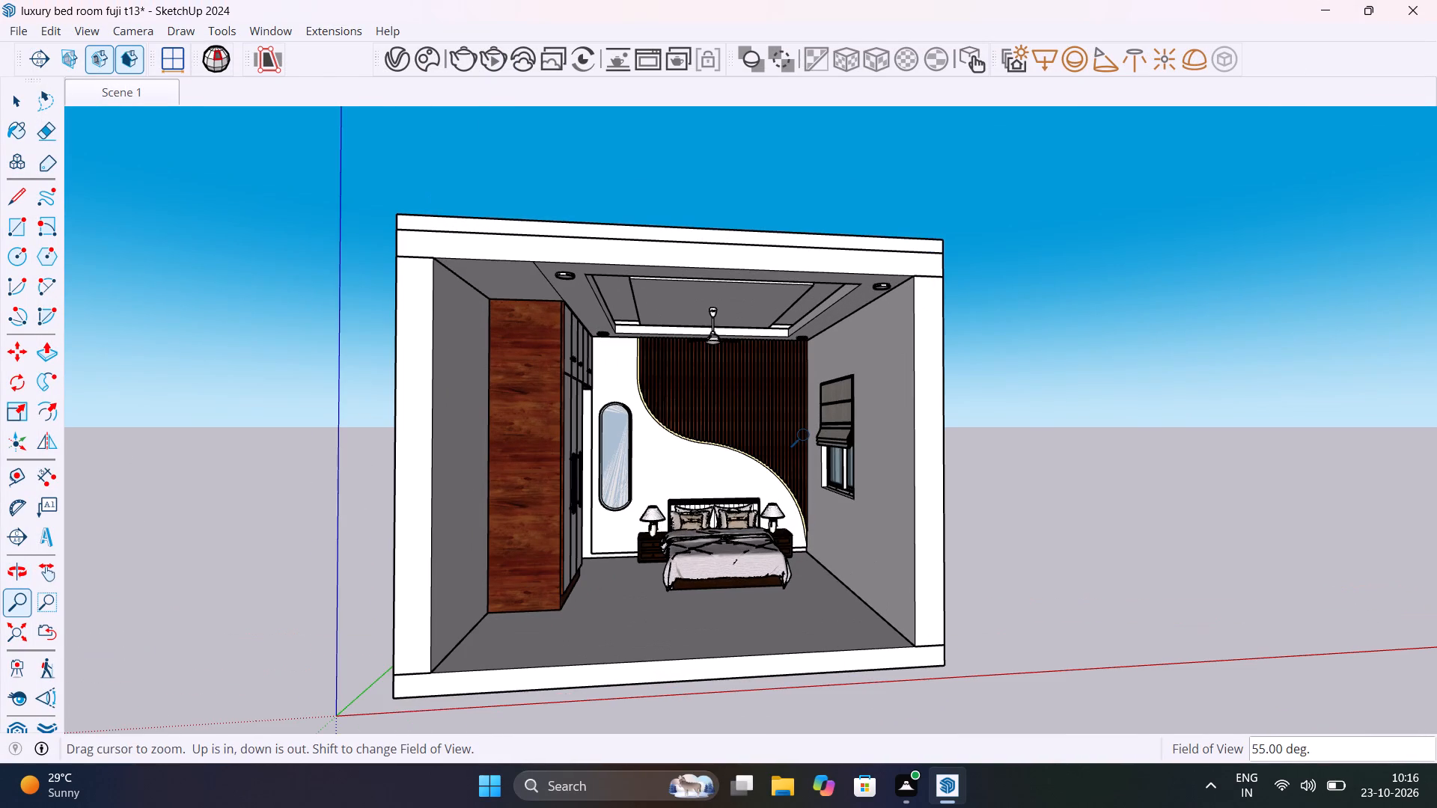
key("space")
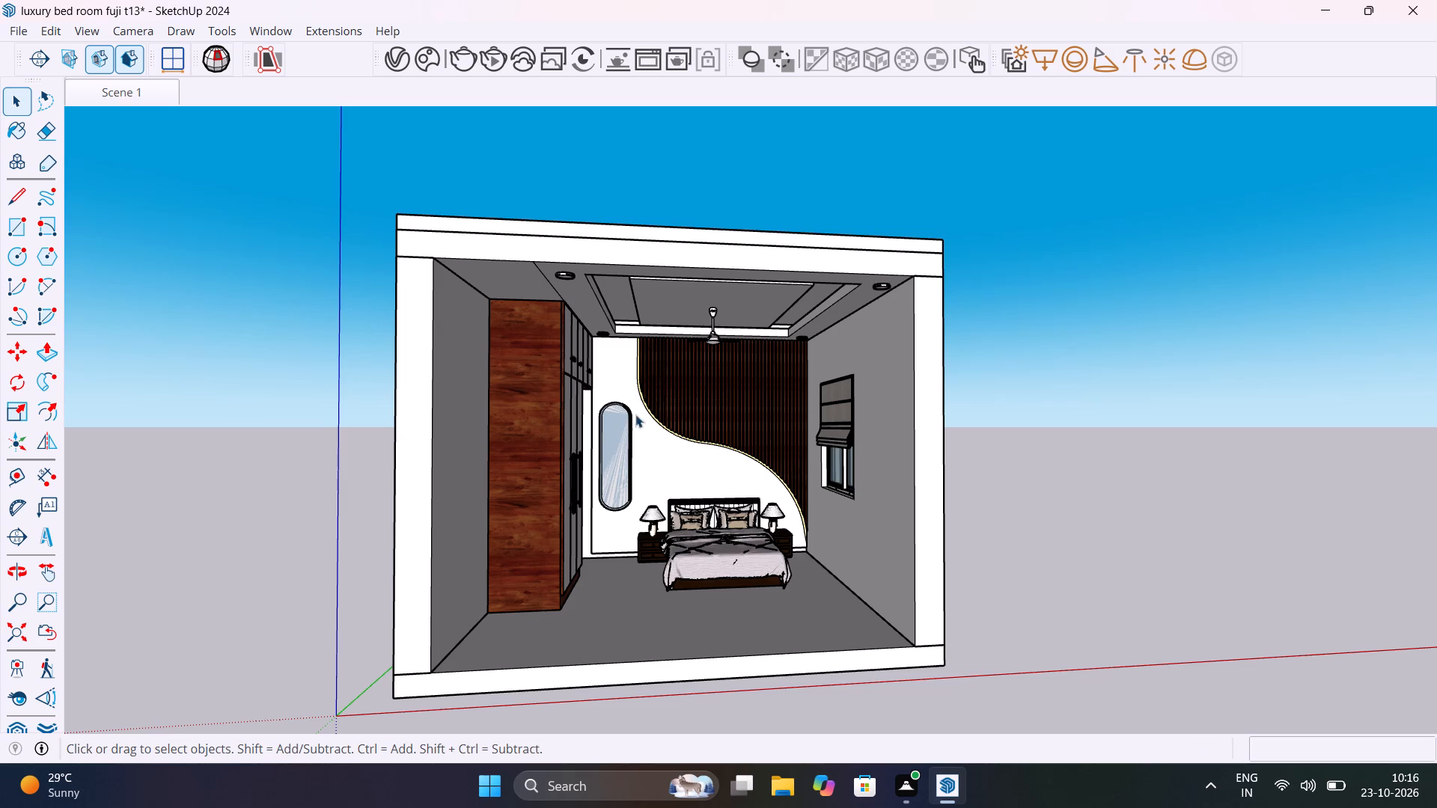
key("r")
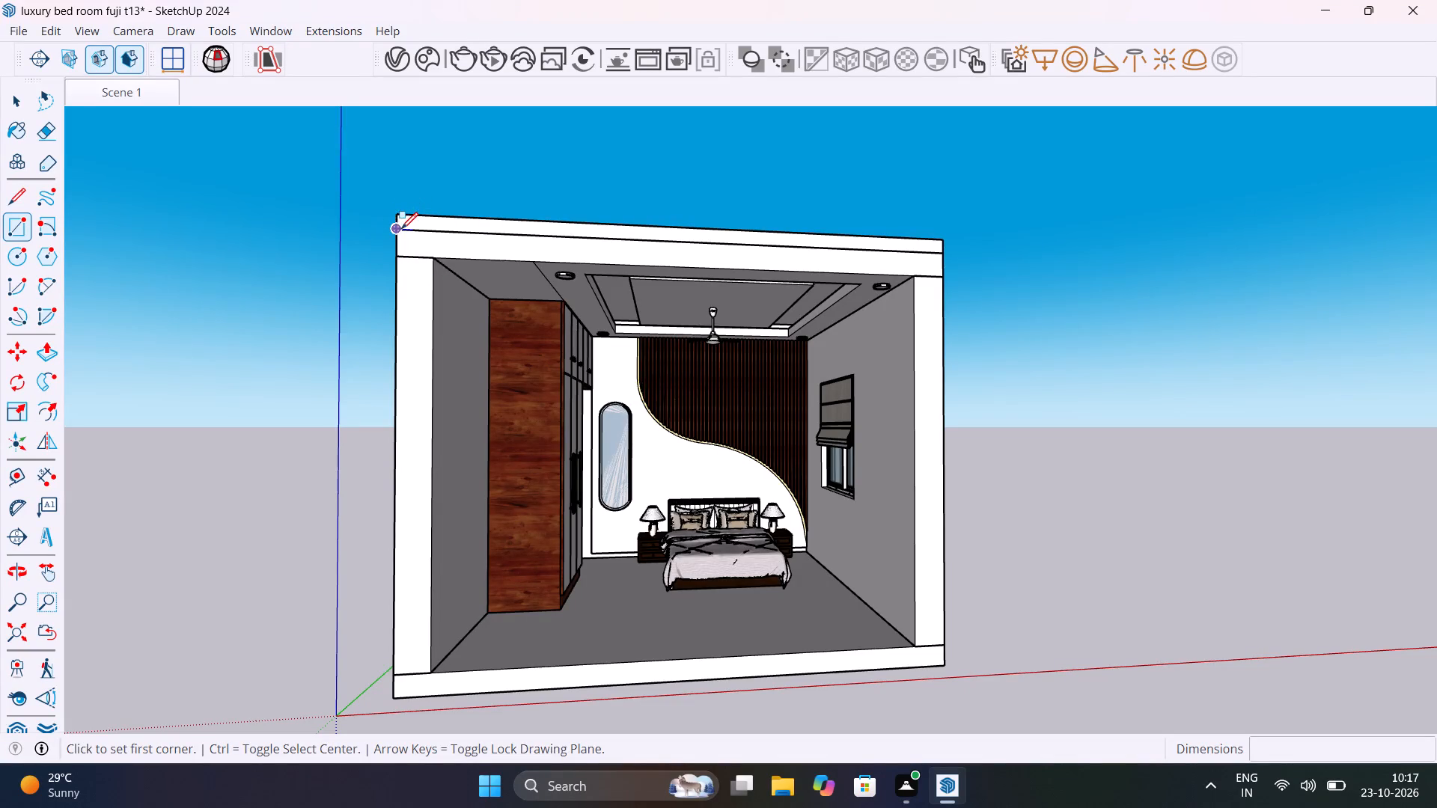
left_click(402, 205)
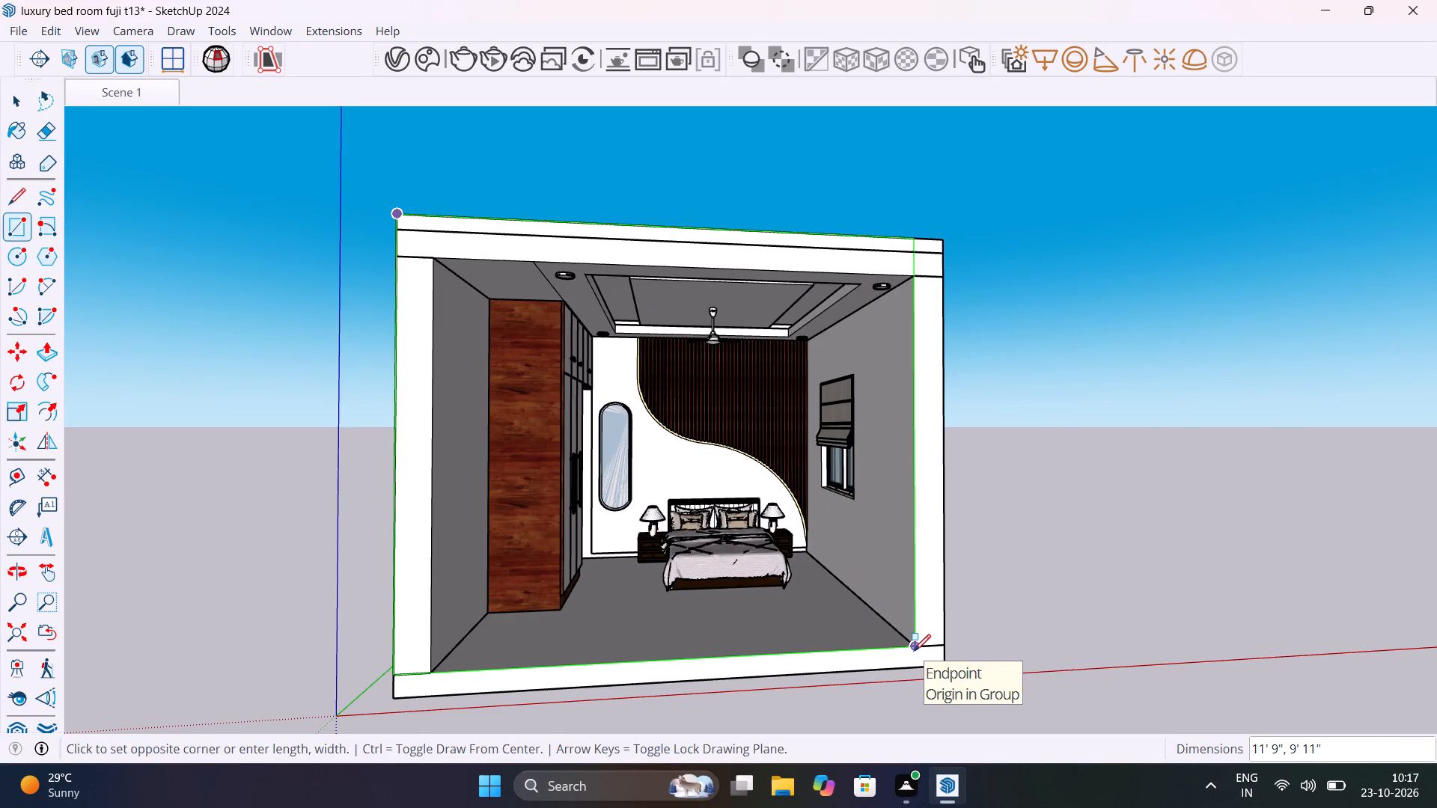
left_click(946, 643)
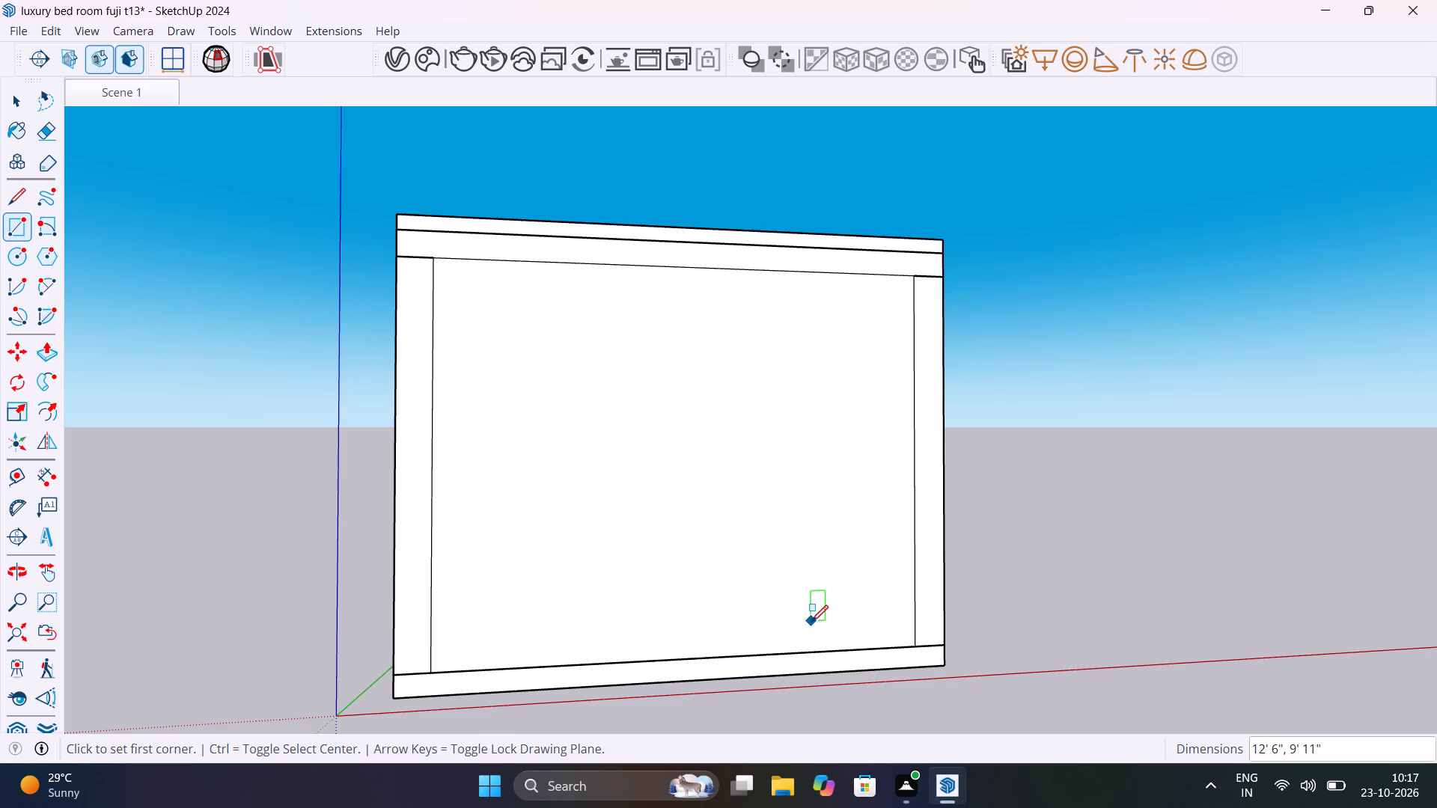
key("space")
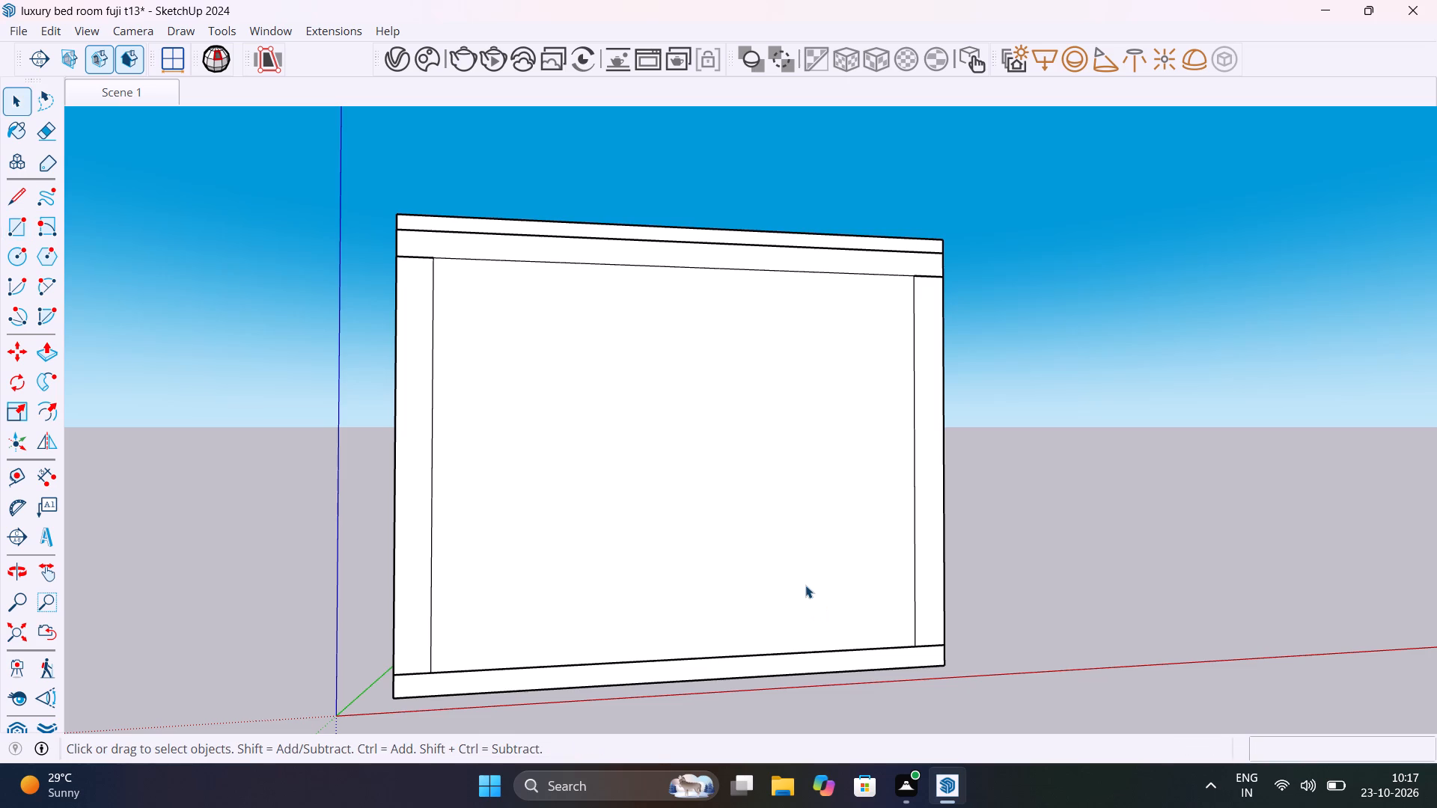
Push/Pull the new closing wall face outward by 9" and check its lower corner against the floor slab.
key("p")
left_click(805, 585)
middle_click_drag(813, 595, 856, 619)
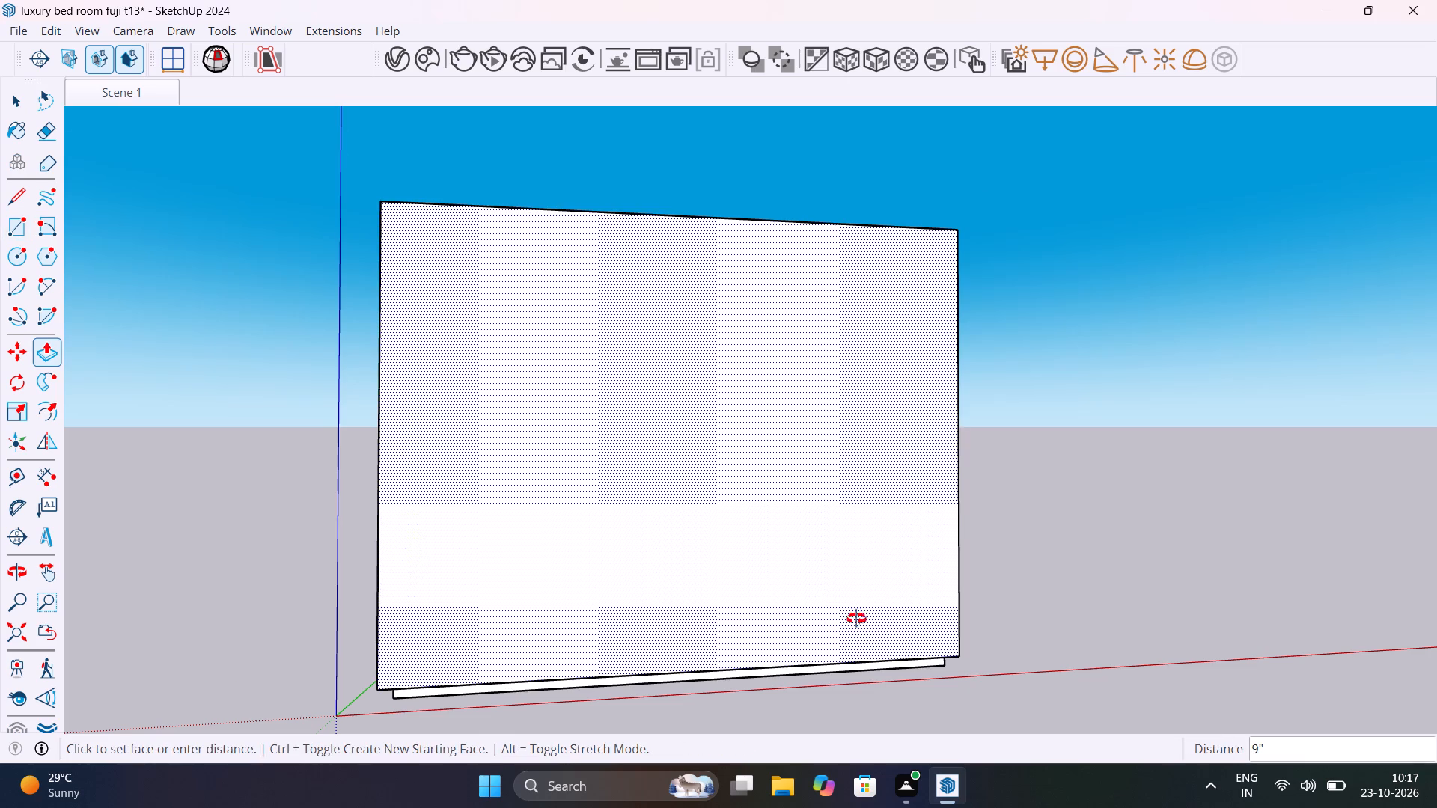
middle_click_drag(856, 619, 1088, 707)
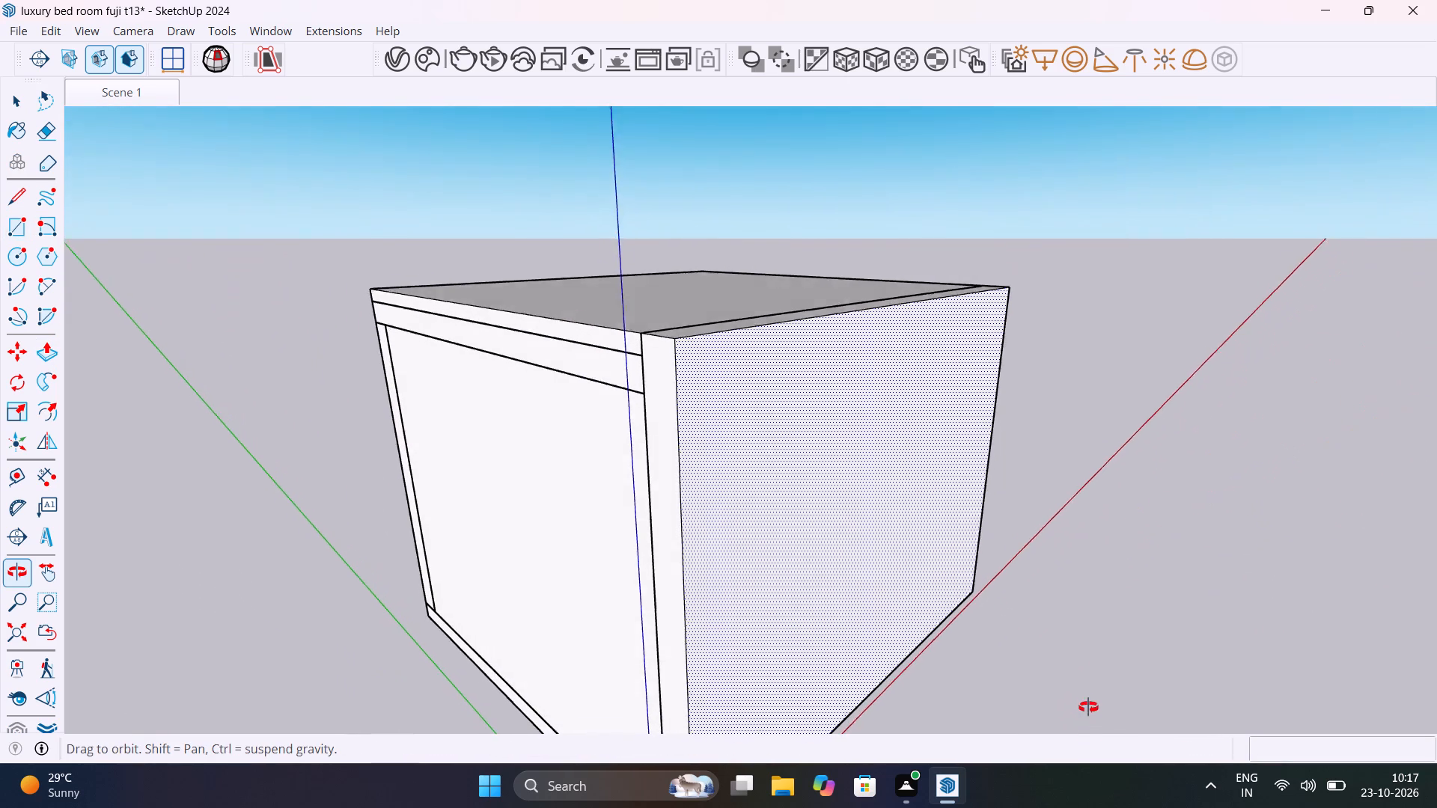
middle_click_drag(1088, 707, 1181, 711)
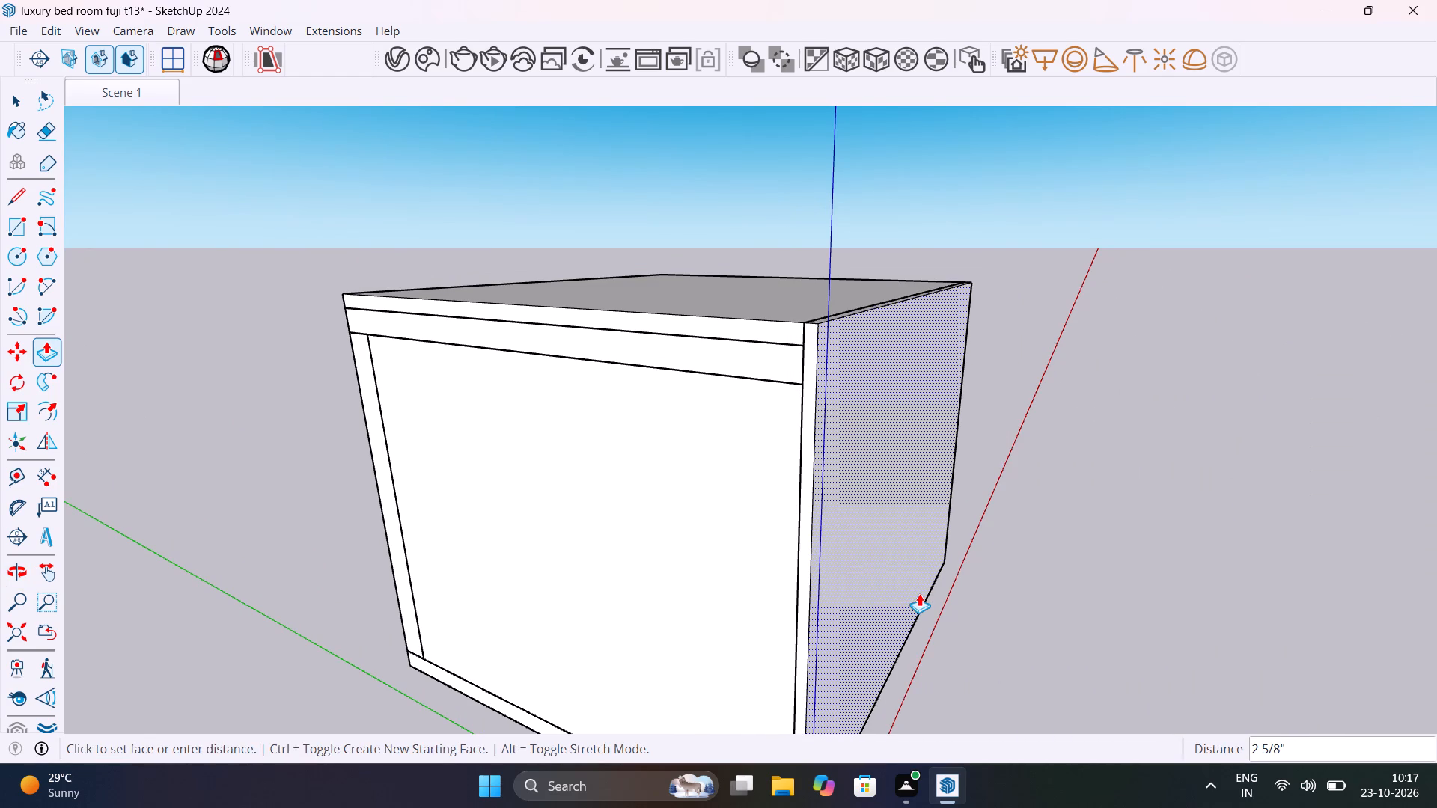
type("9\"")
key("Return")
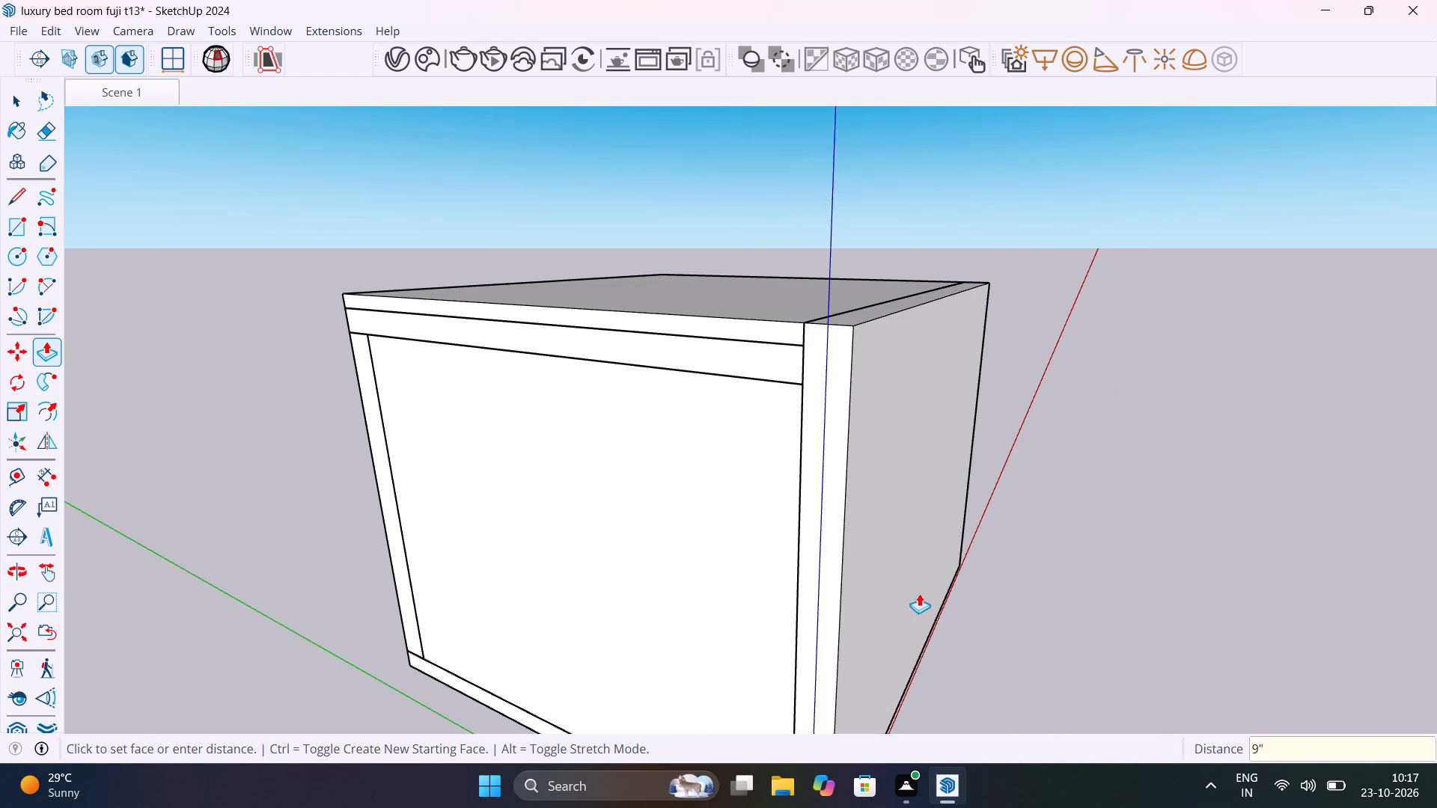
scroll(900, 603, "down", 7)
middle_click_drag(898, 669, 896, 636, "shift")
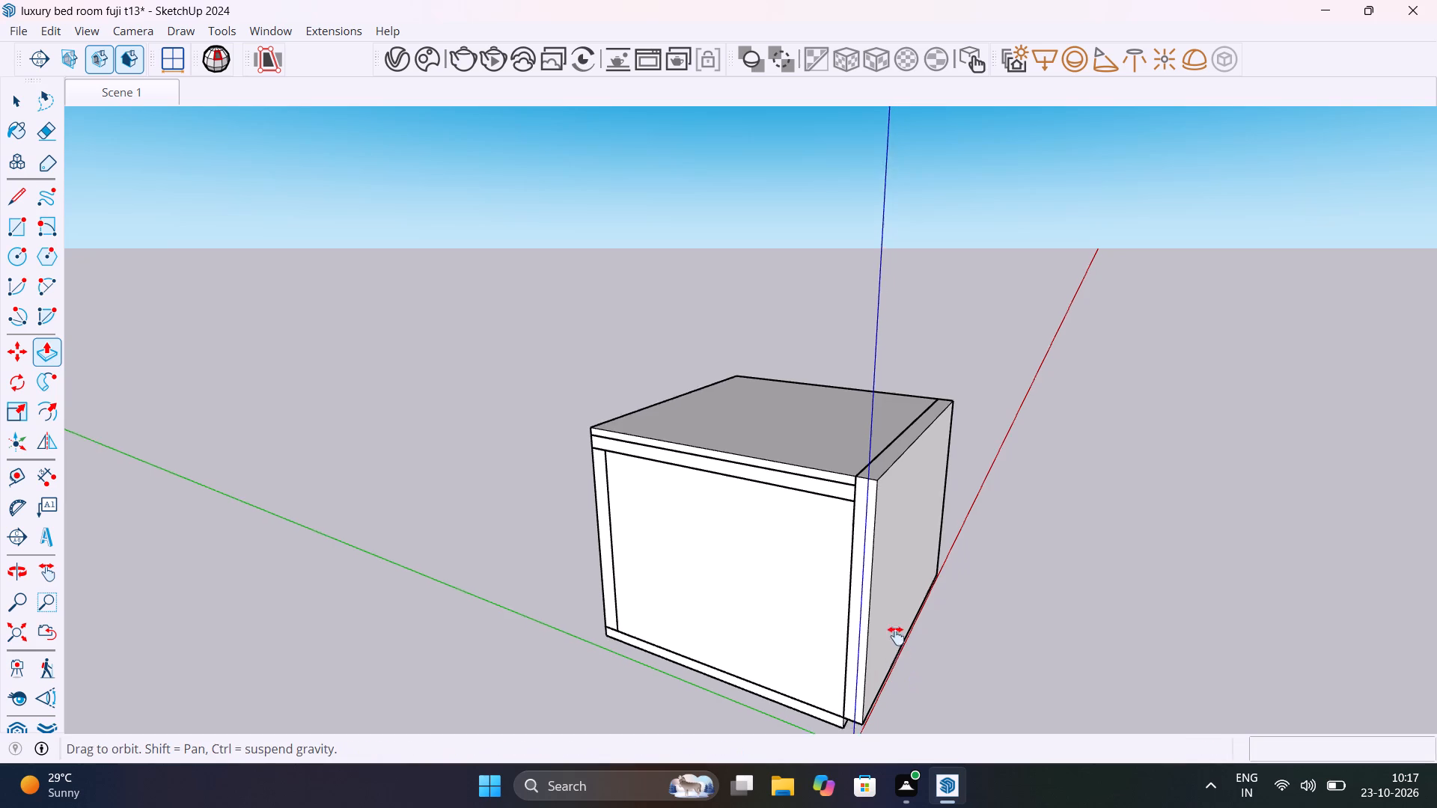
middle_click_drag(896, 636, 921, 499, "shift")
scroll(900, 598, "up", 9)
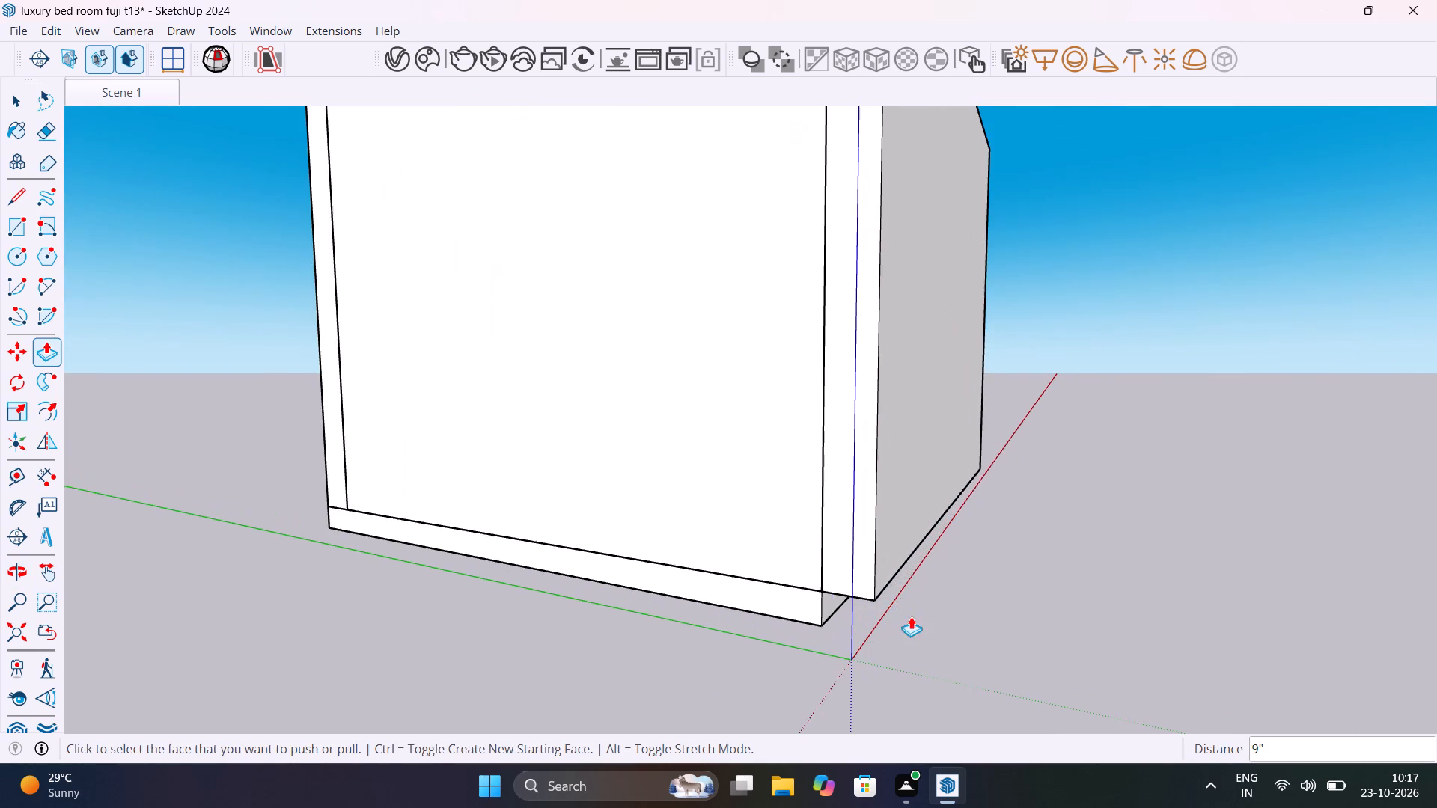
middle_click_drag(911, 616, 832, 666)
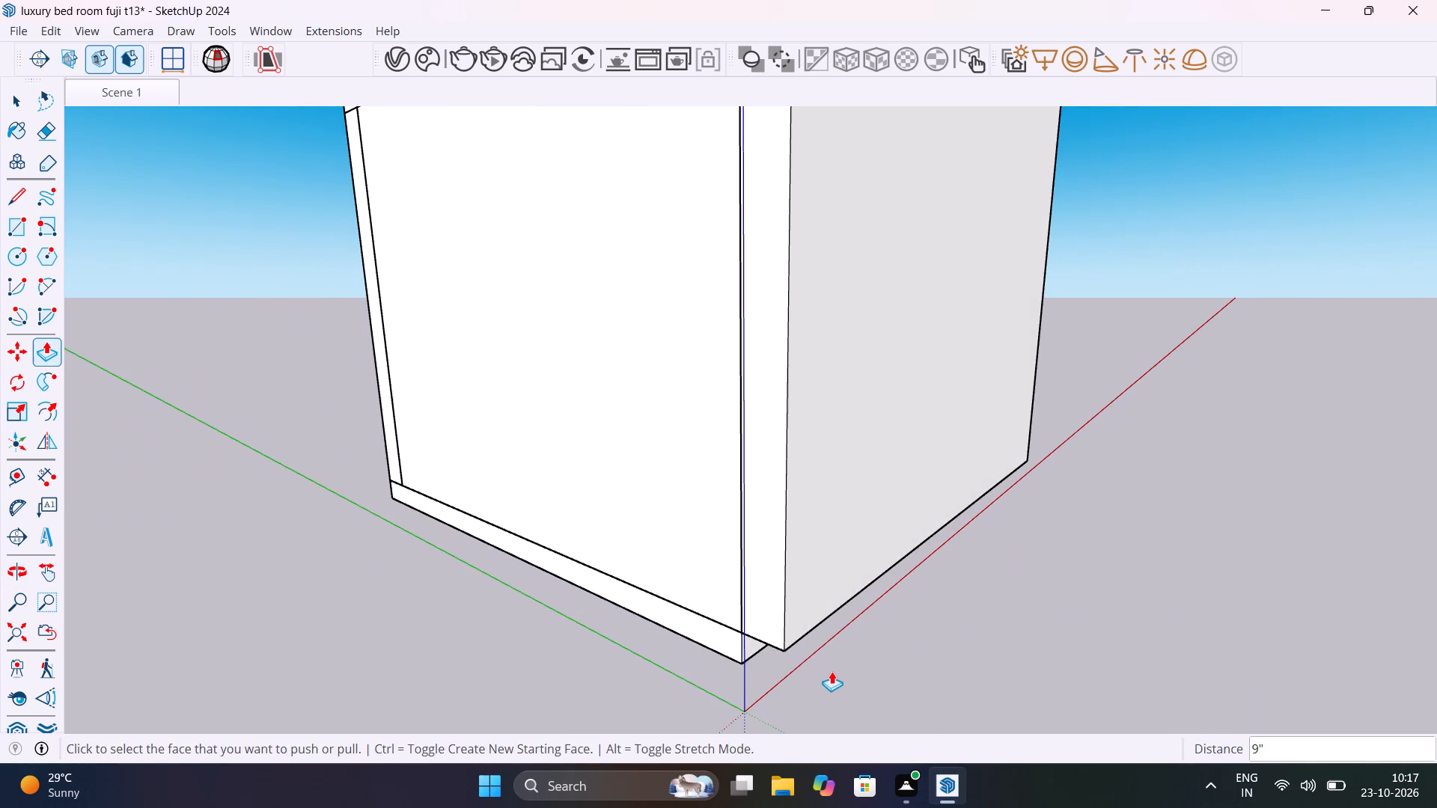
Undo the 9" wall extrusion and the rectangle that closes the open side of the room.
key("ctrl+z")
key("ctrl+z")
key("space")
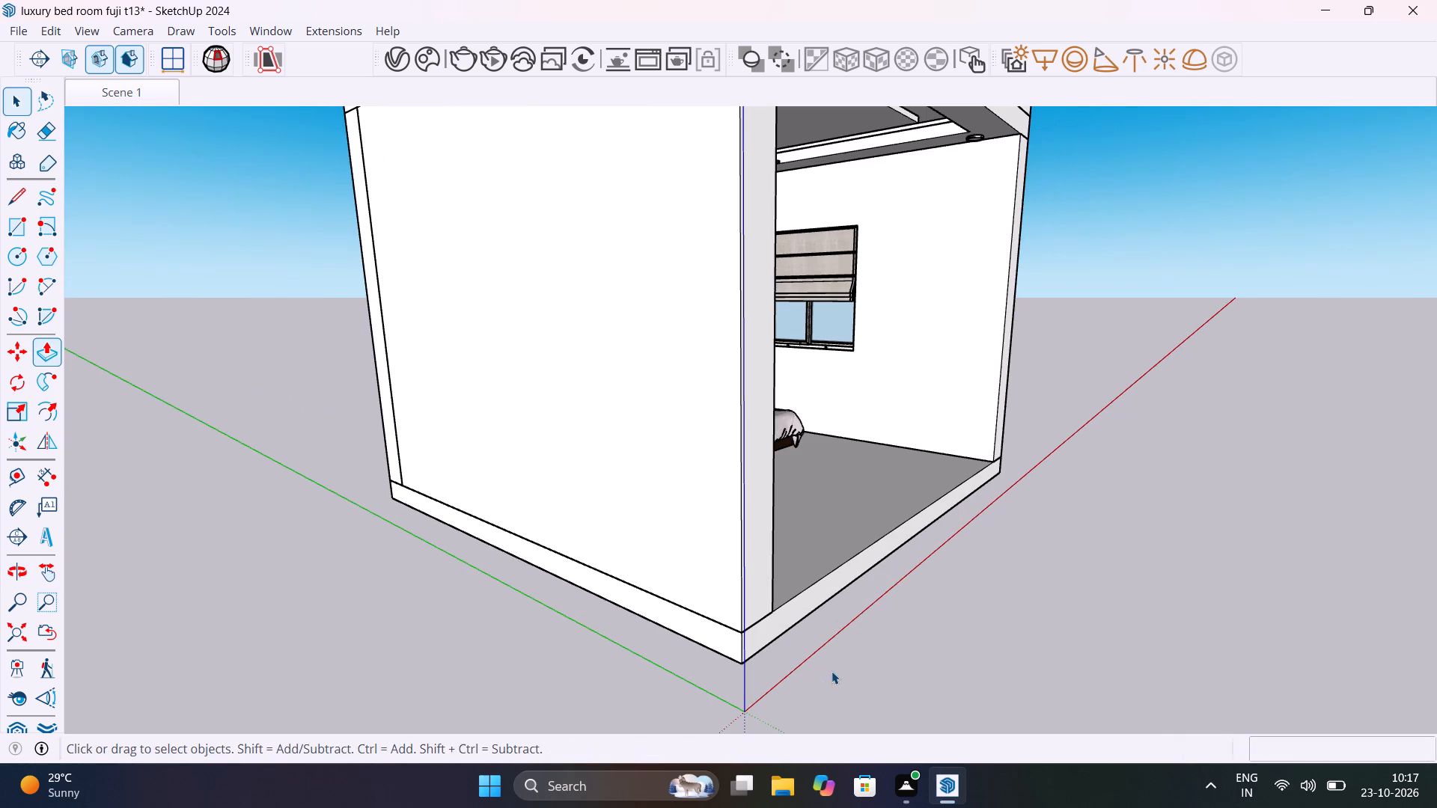
Return to the Scene 1 view and add a Light Mix render element to the V-Ray scene.
left_click(144, 98)
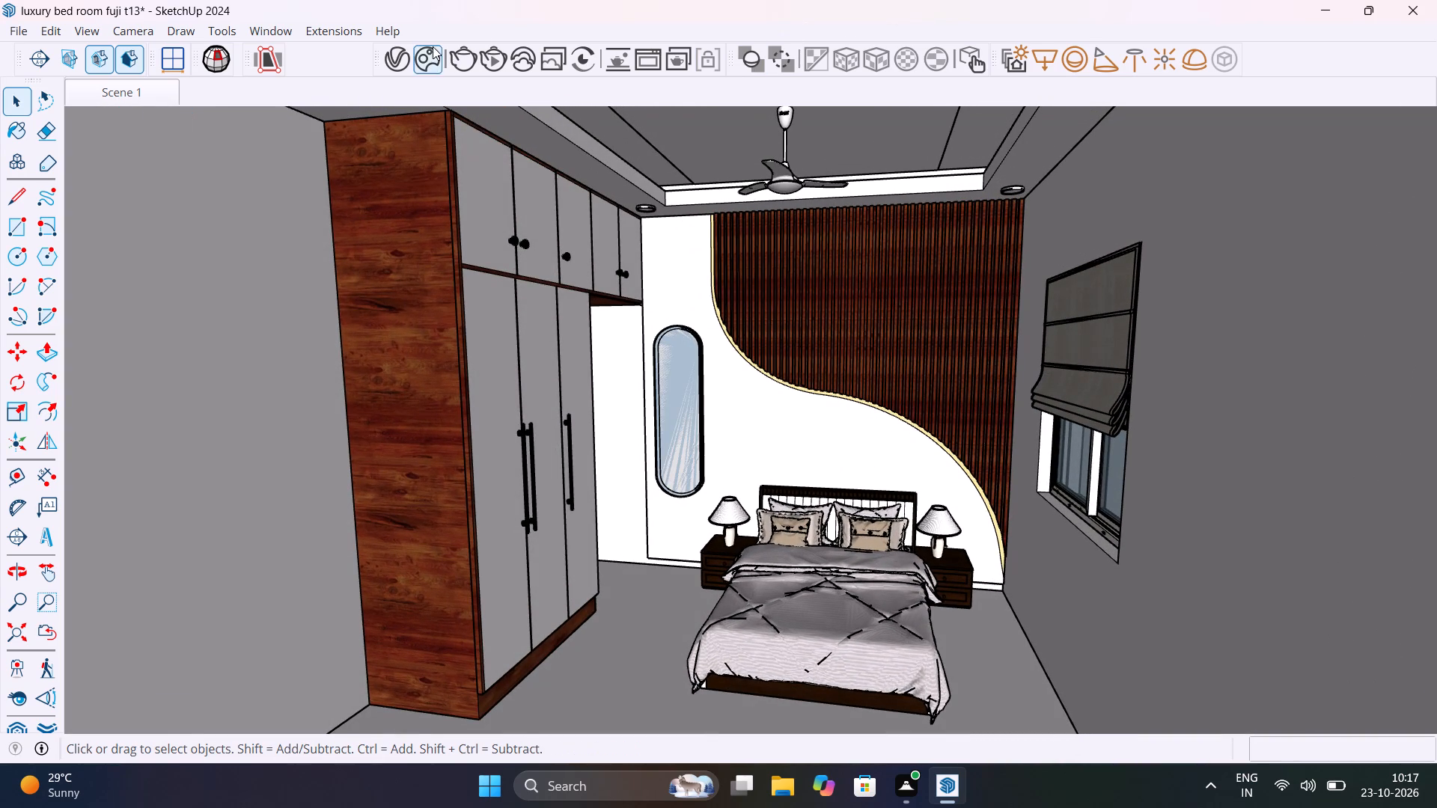
left_click(404, 65)
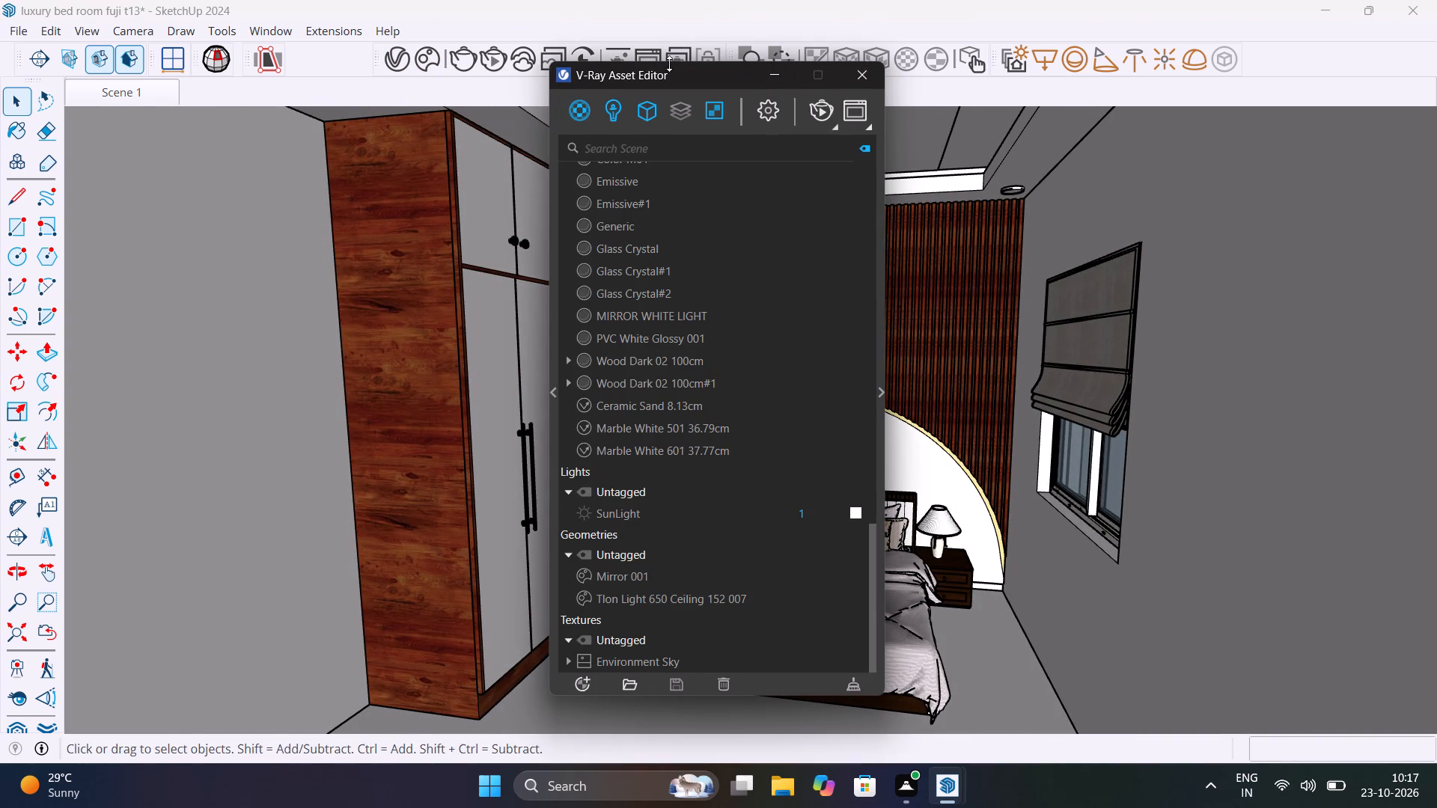
left_click(690, 109)
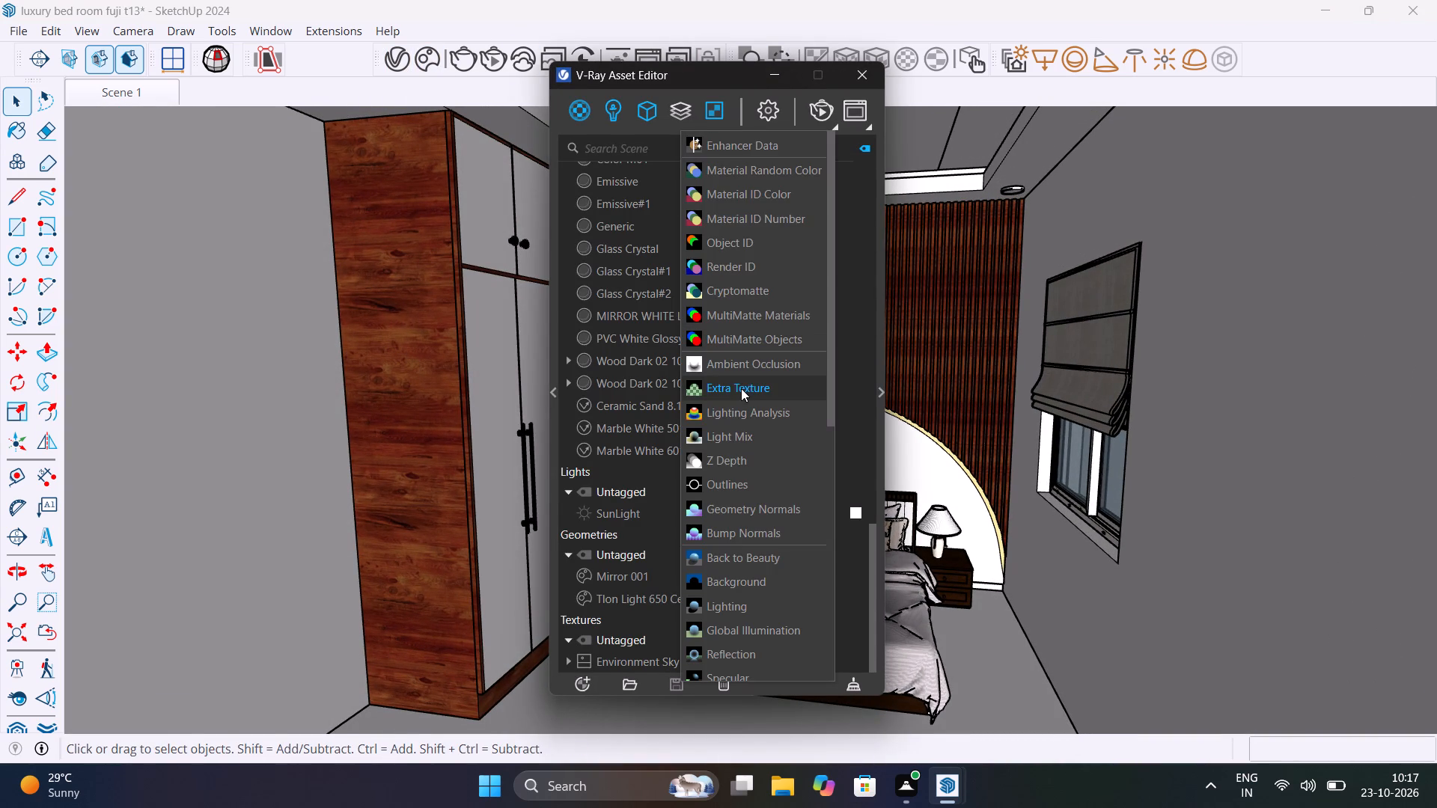
left_click(753, 431)
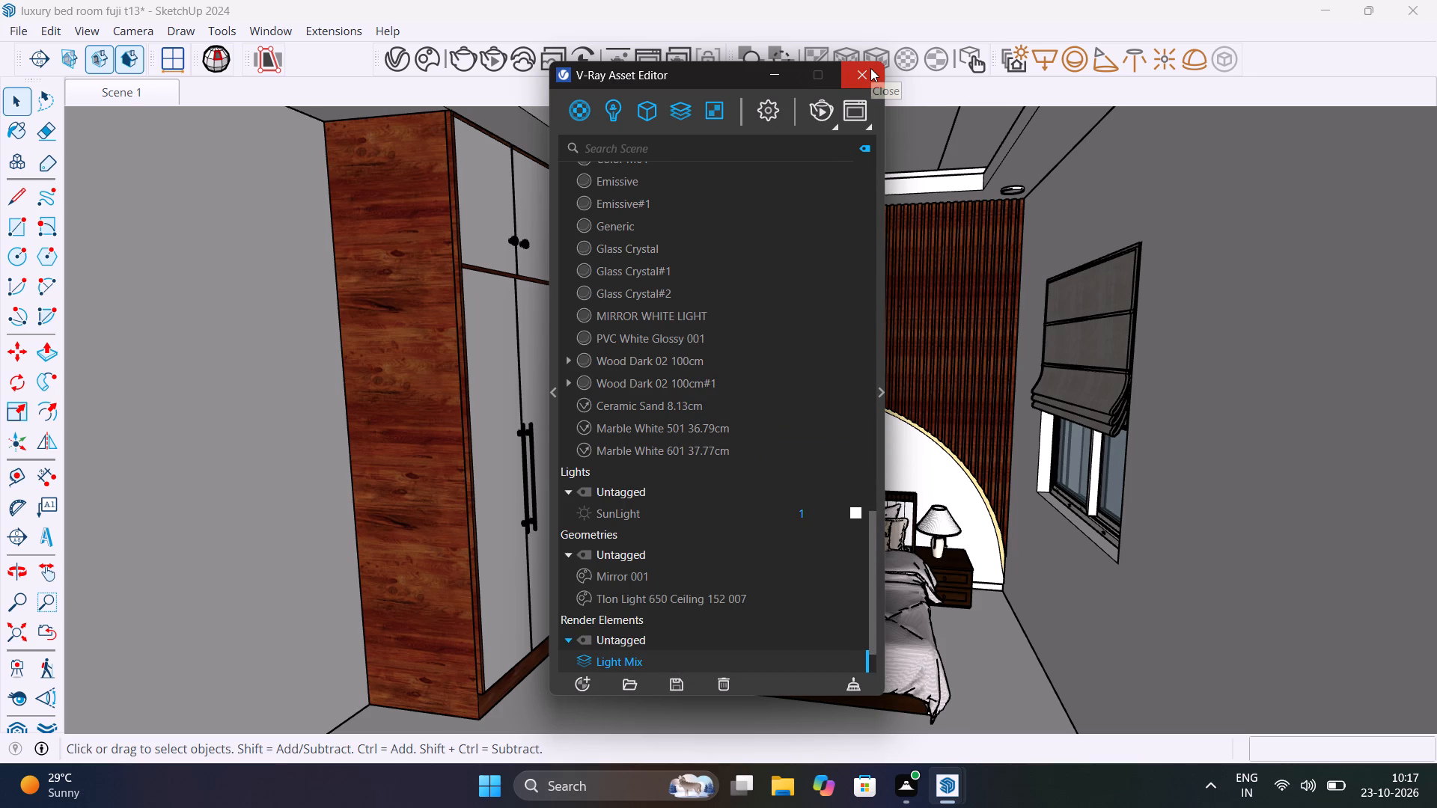
Start the interactive render and review the properties of its LightMix, Denoiser, Sharpen/Blur and Lens Effects layers.
left_click(820, 112)
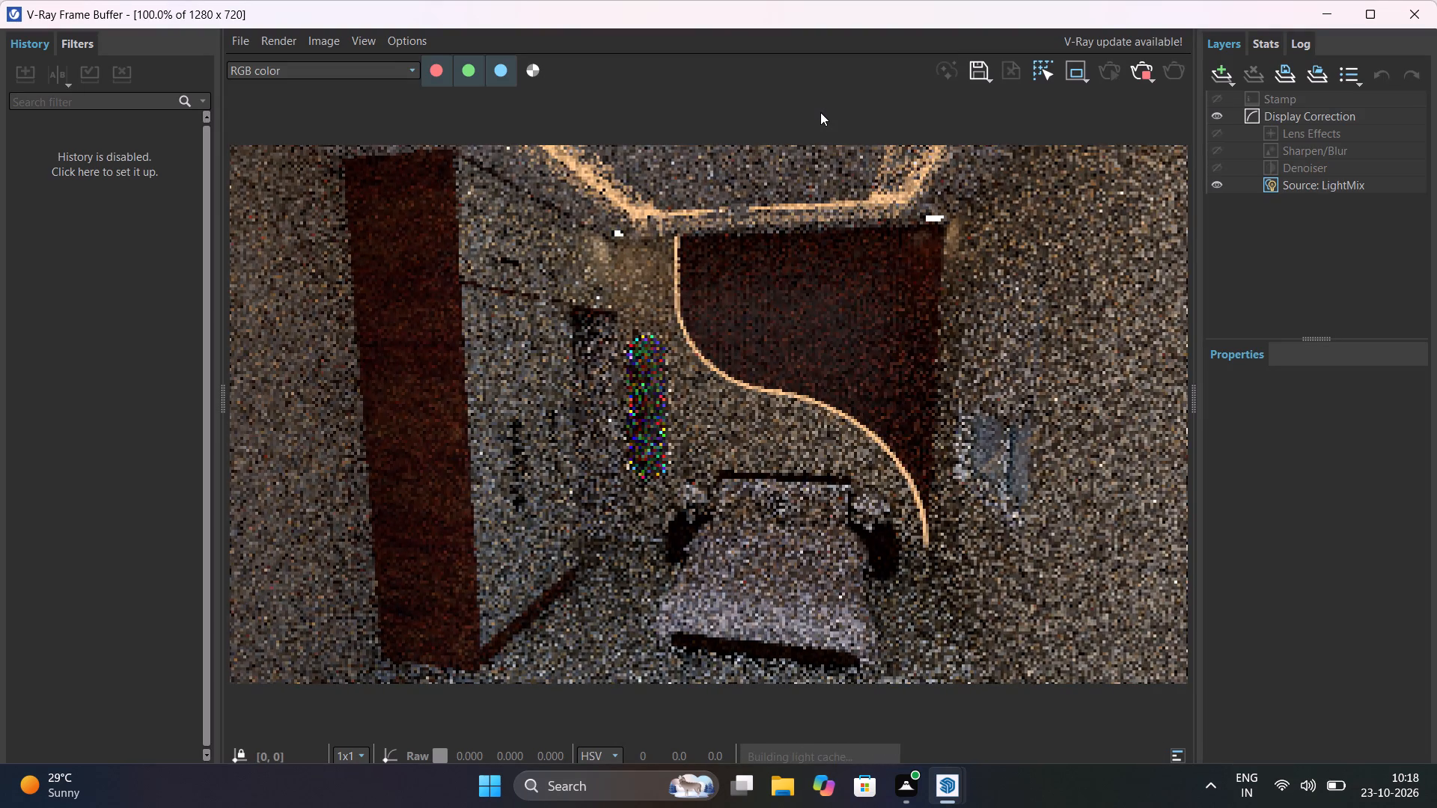
left_click(1318, 180)
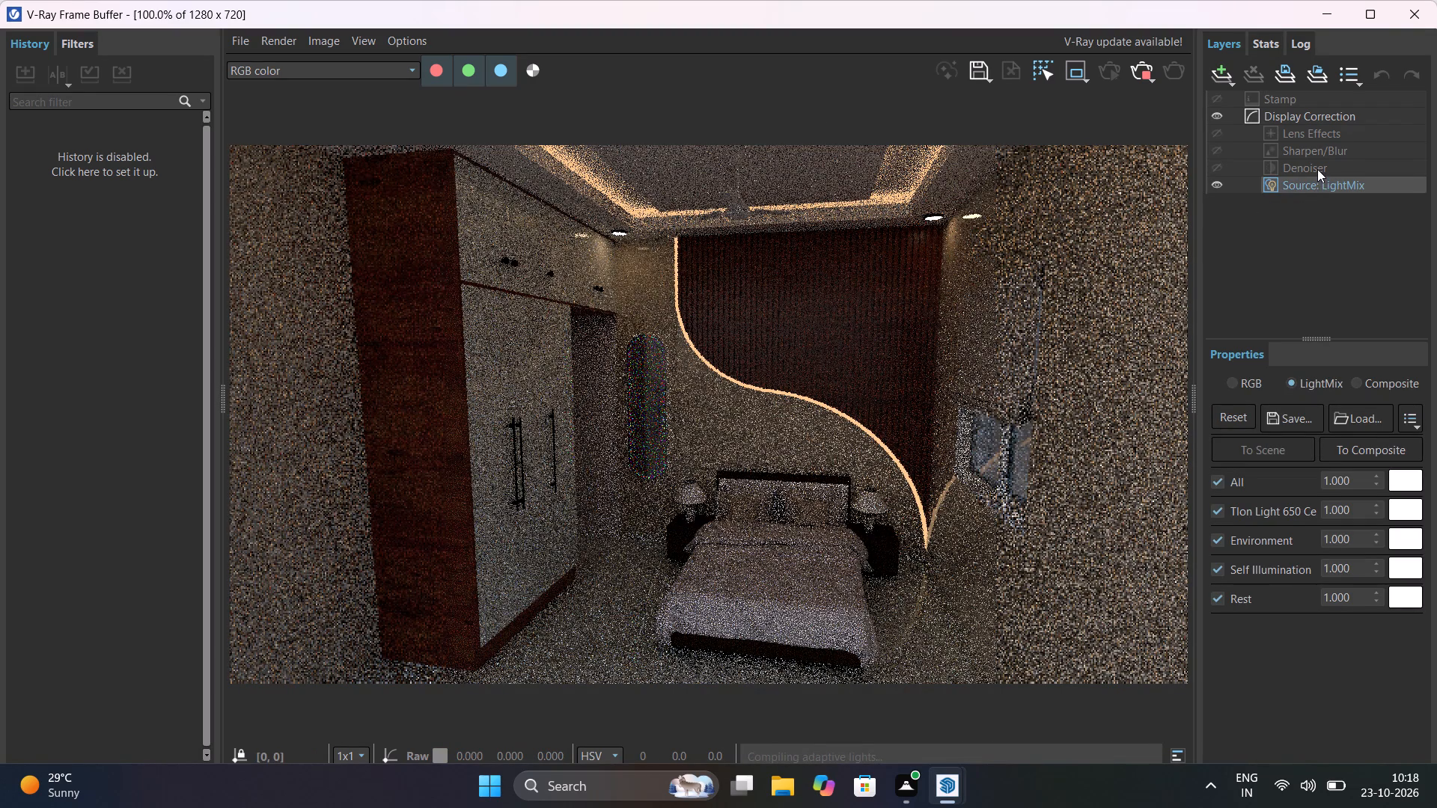
left_click(1317, 168)
left_click(1322, 151)
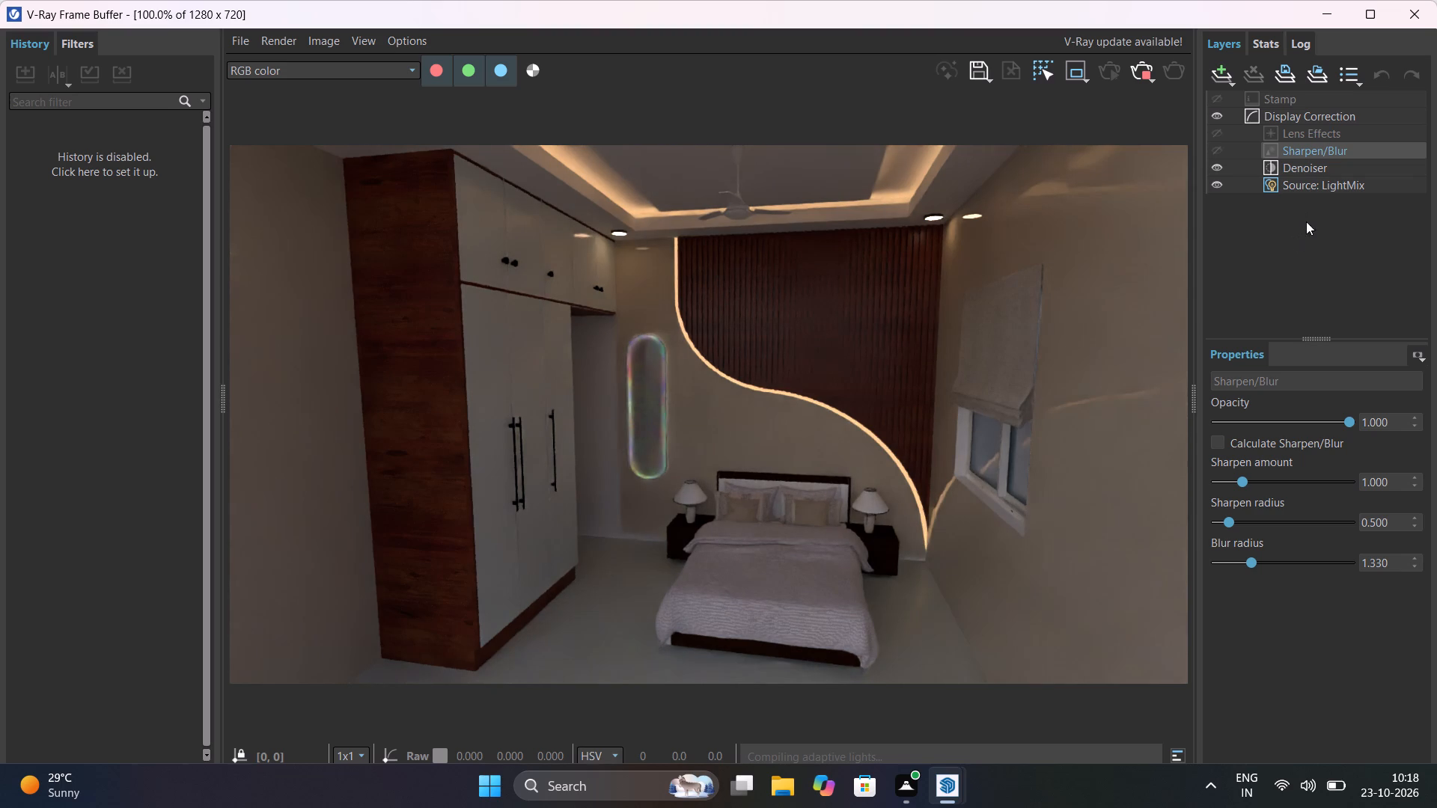
left_click(1335, 133)
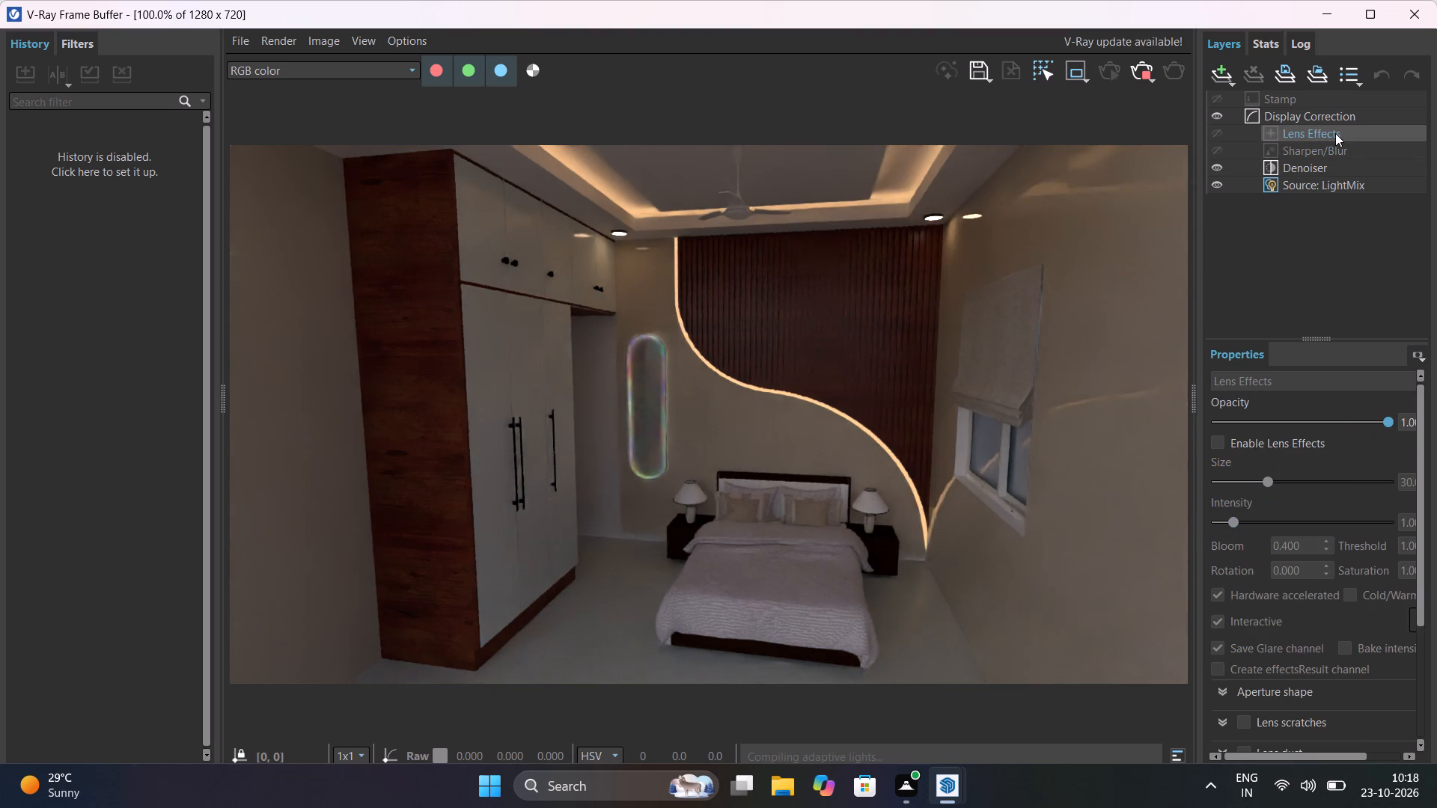
Raise the Display Correction exposure of the bedroom render to about 2.512.
left_click(1335, 109)
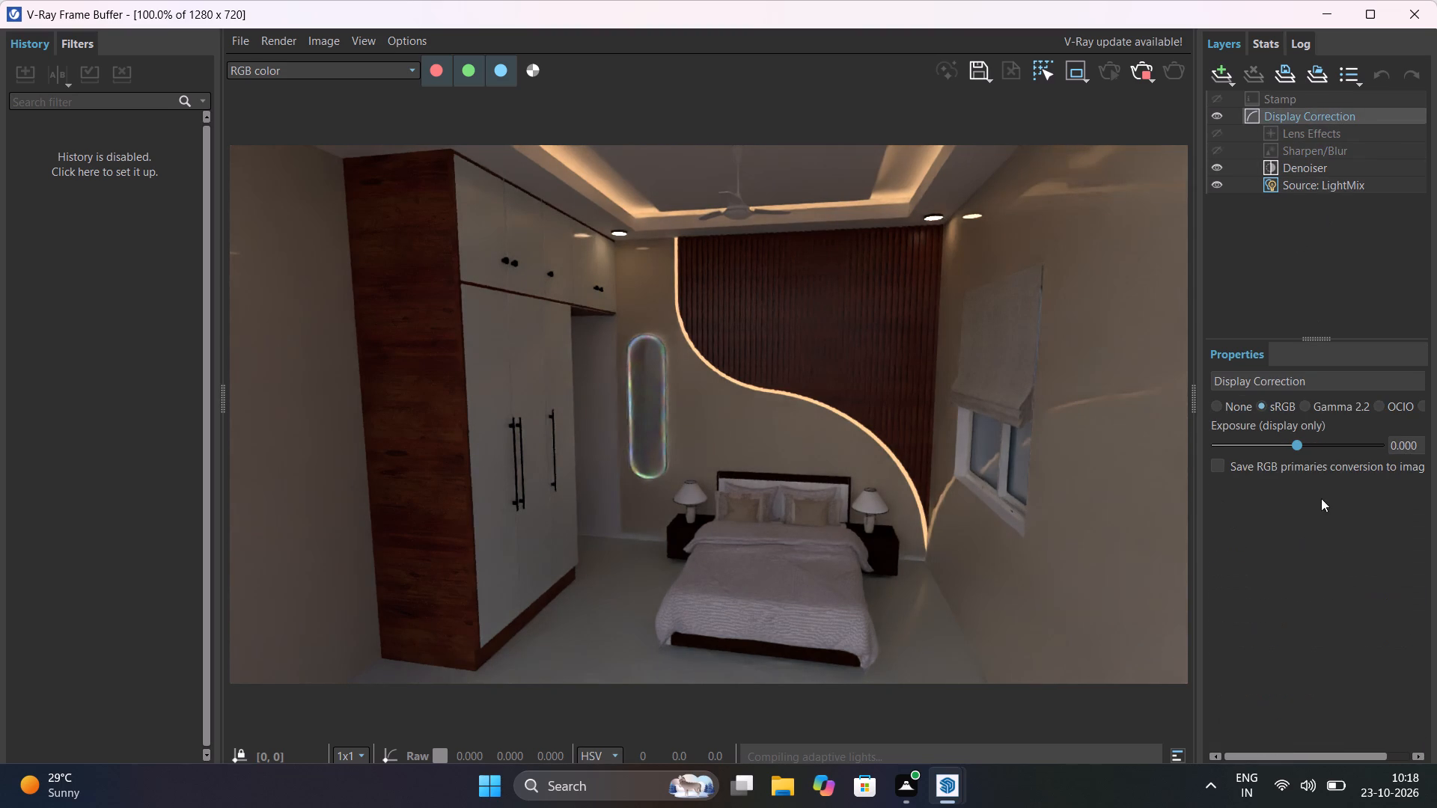
left_click(1315, 448)
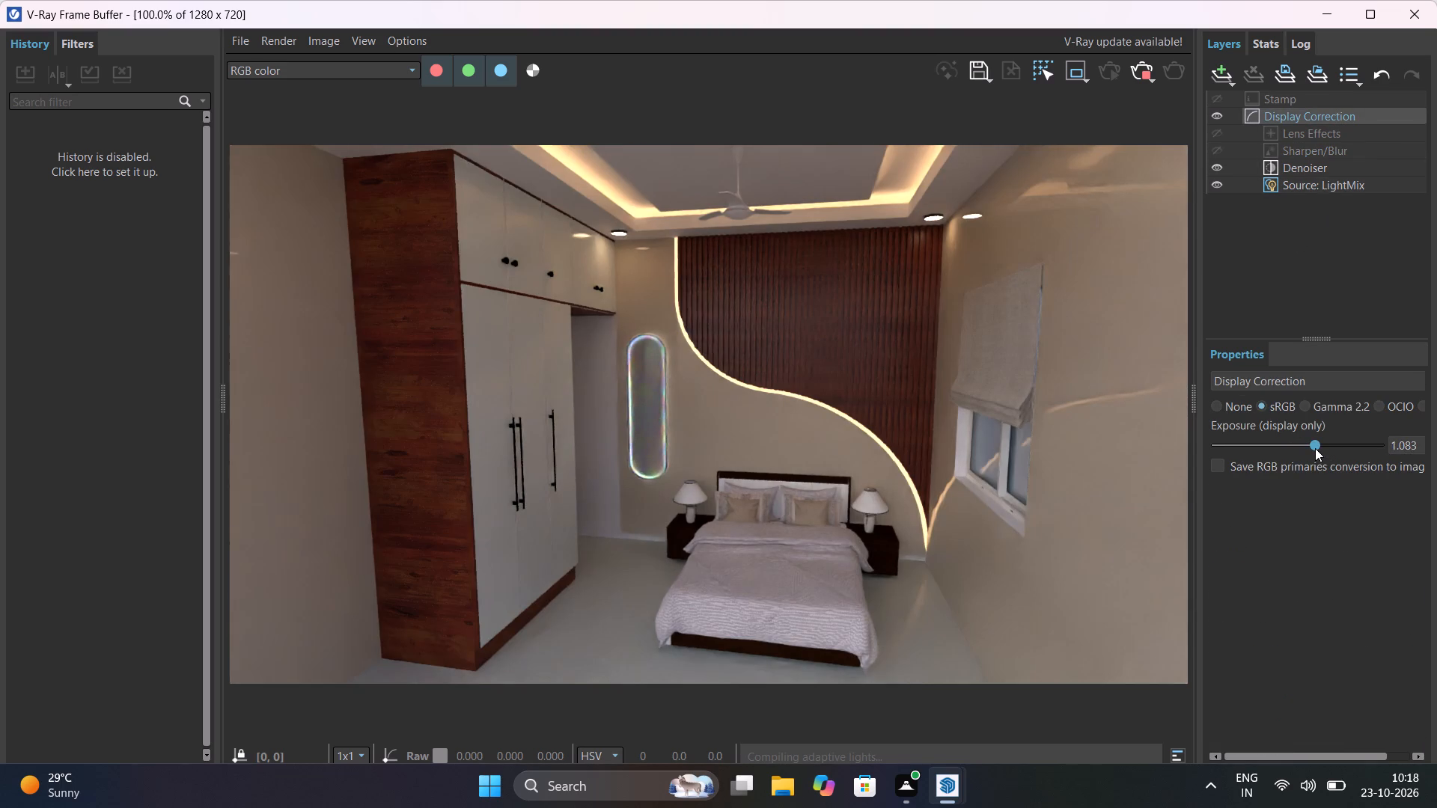
left_click(1328, 445)
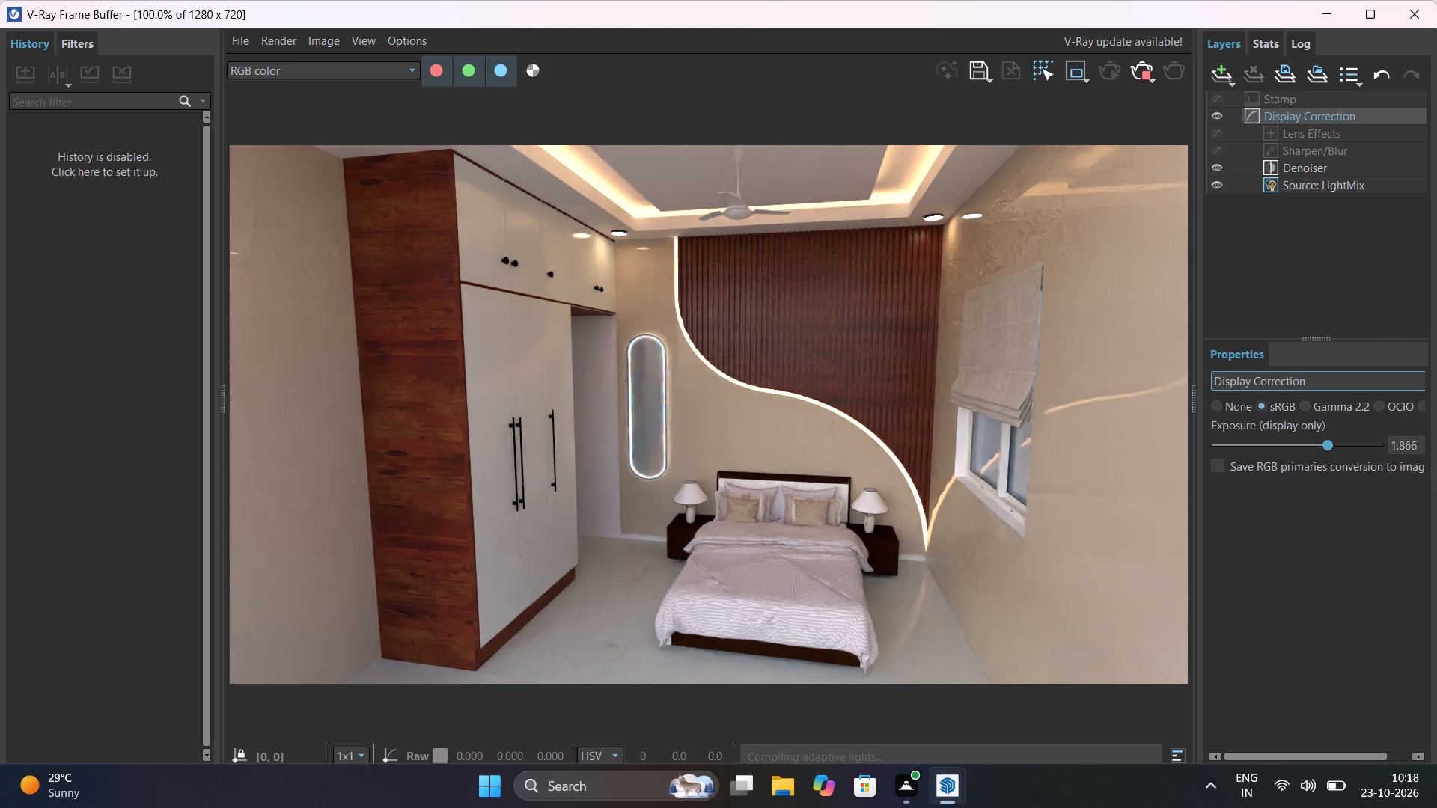
left_click(1338, 449)
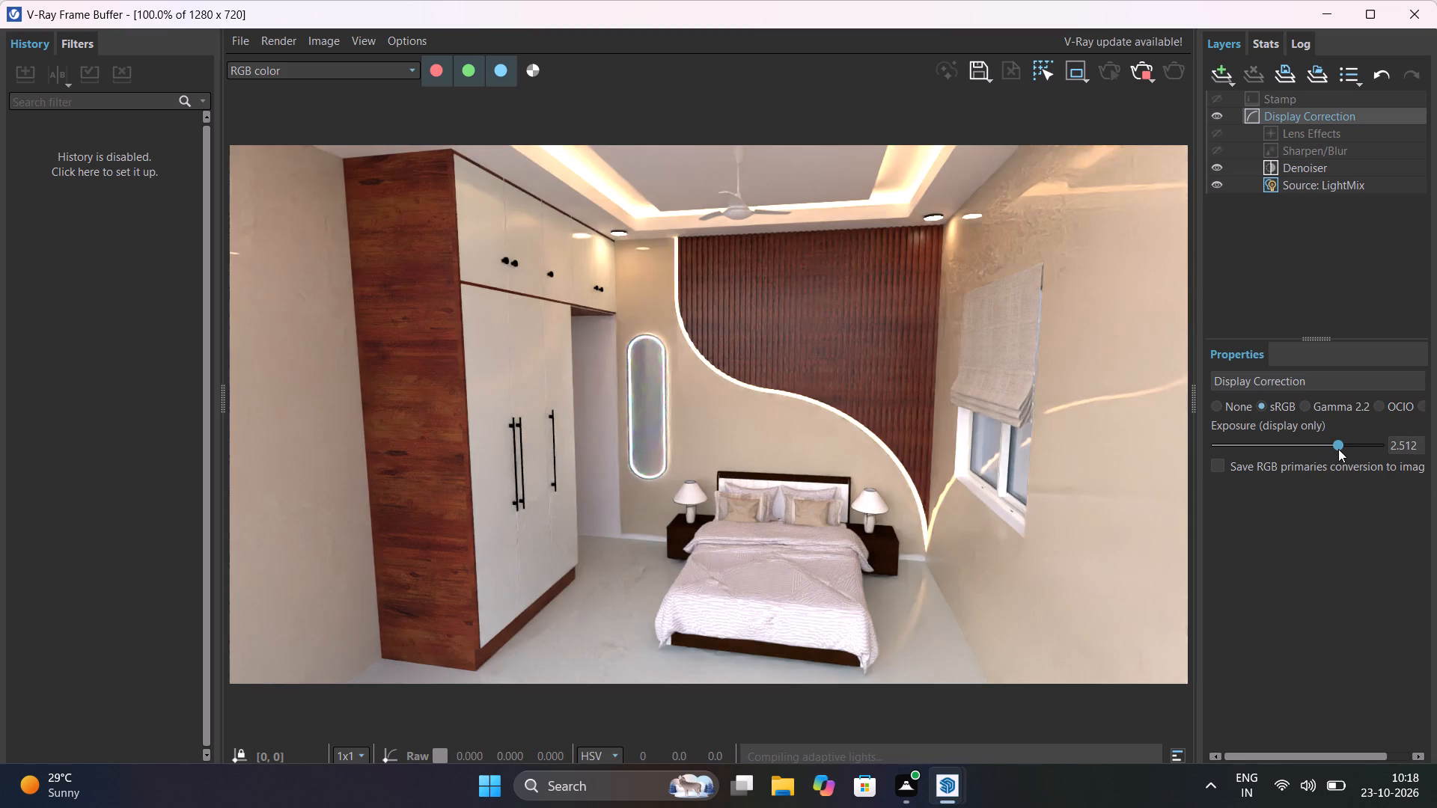
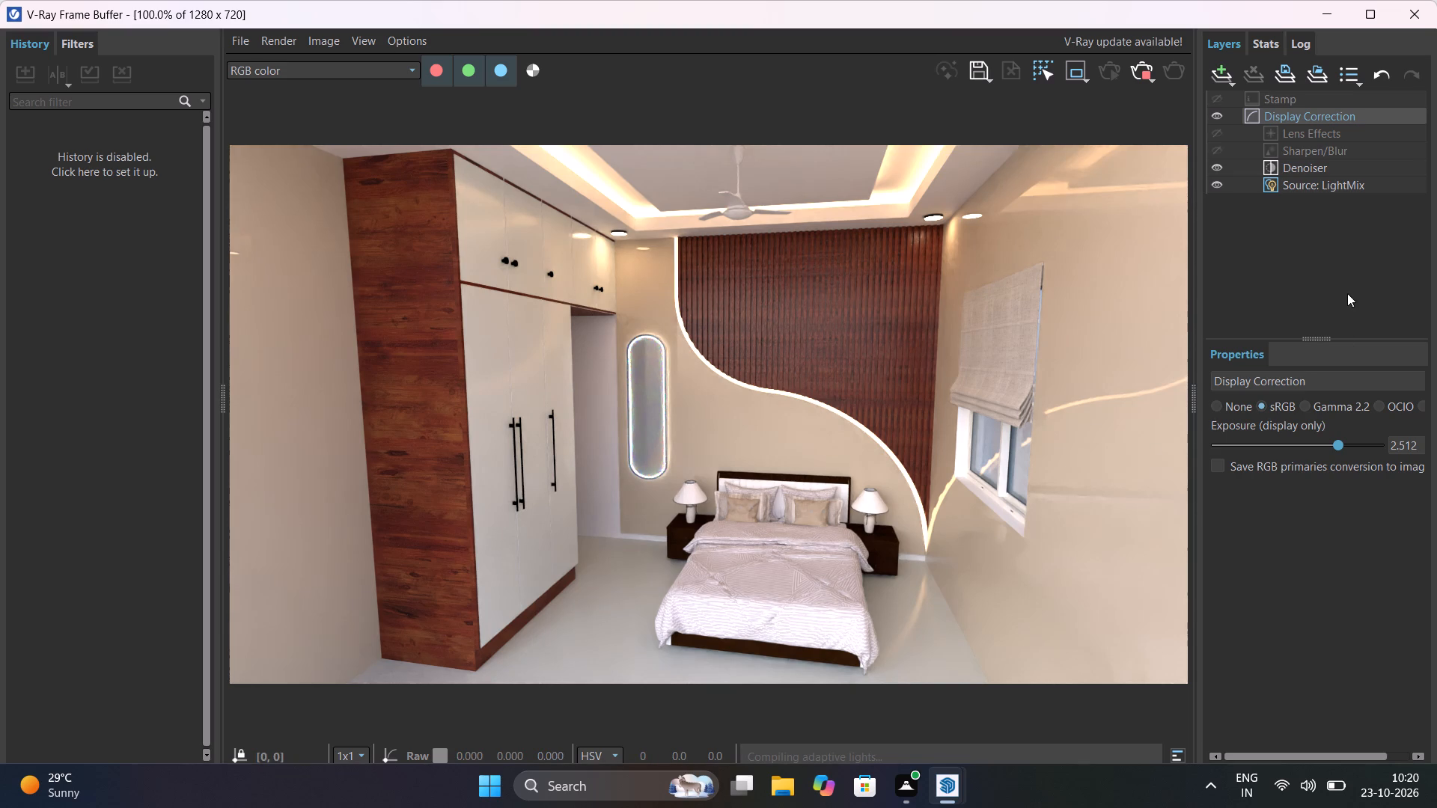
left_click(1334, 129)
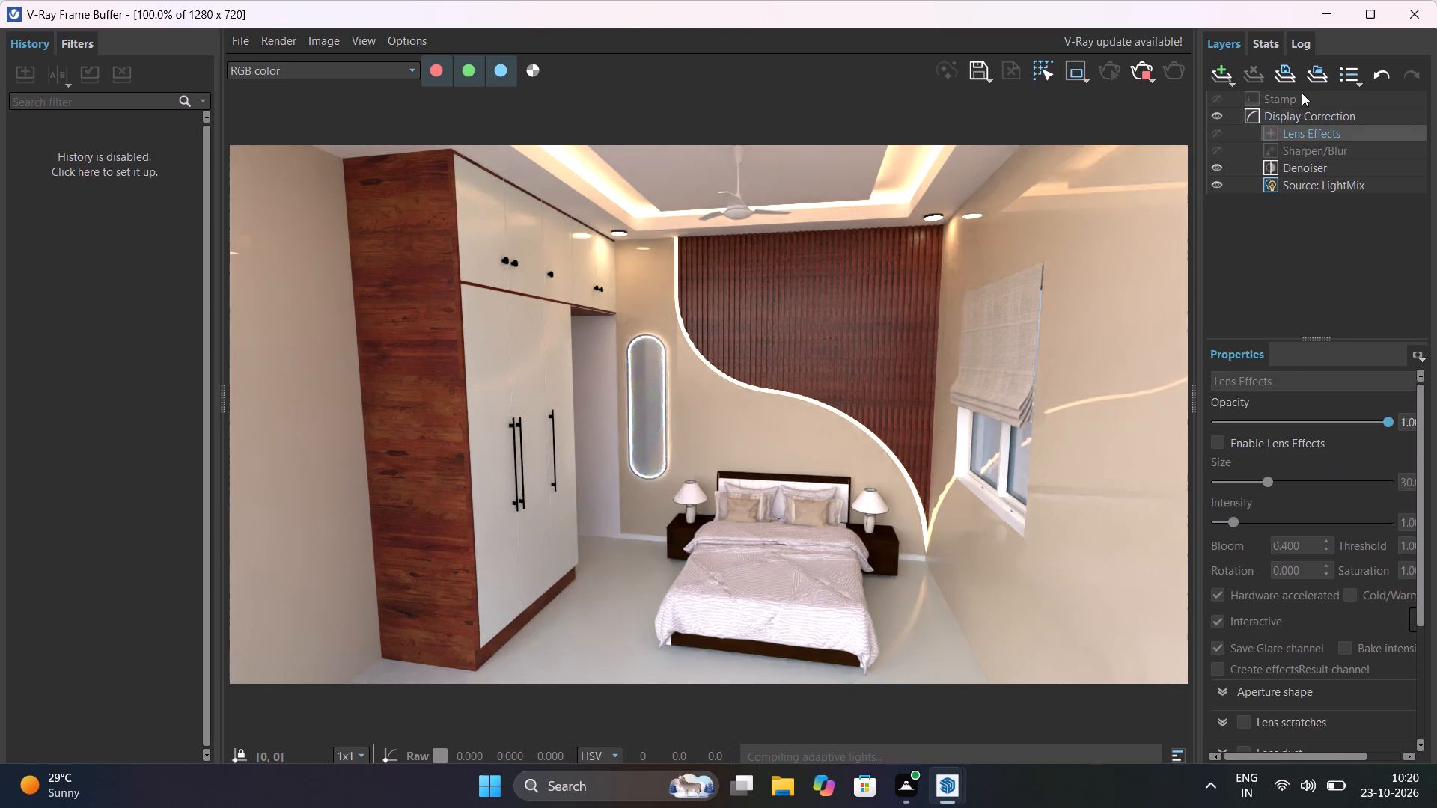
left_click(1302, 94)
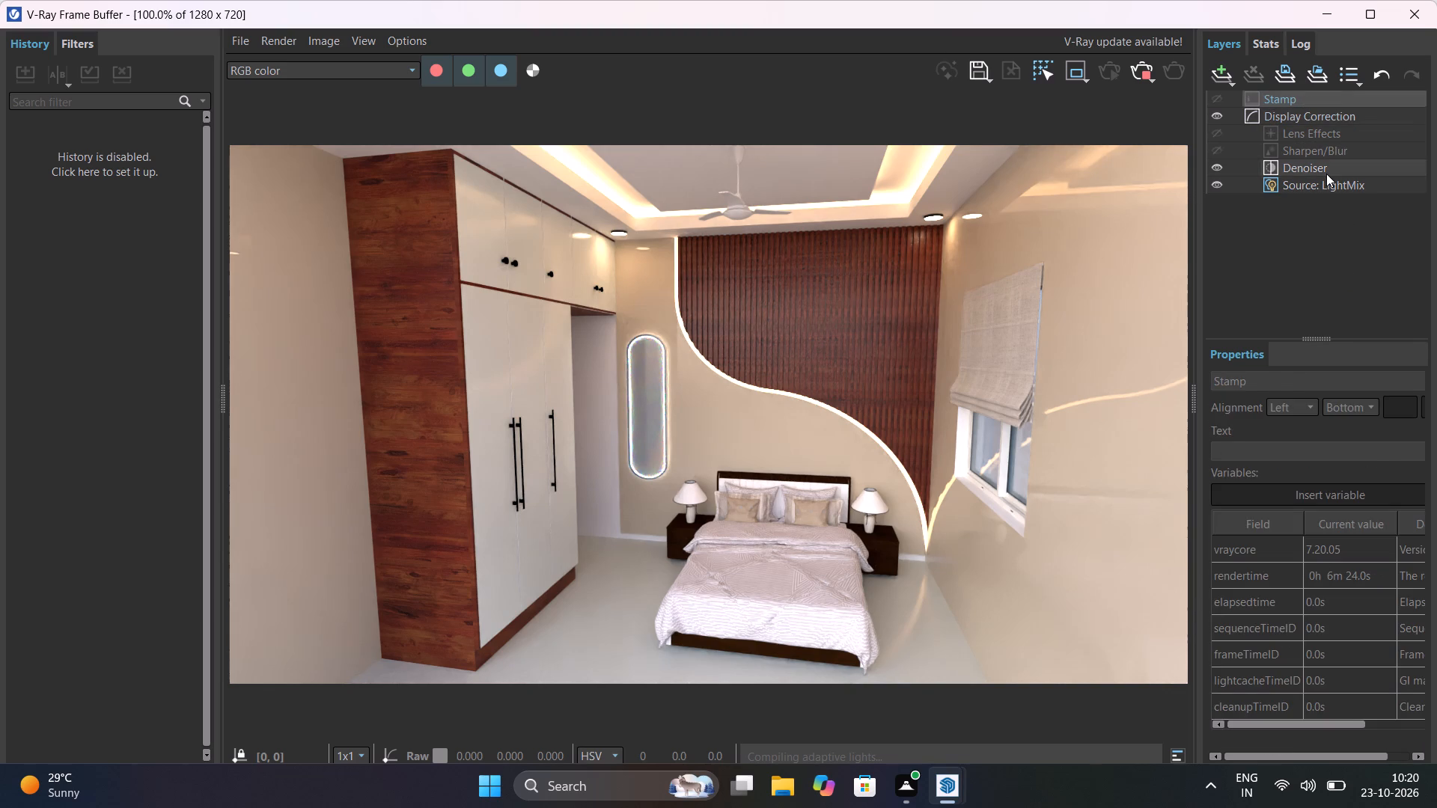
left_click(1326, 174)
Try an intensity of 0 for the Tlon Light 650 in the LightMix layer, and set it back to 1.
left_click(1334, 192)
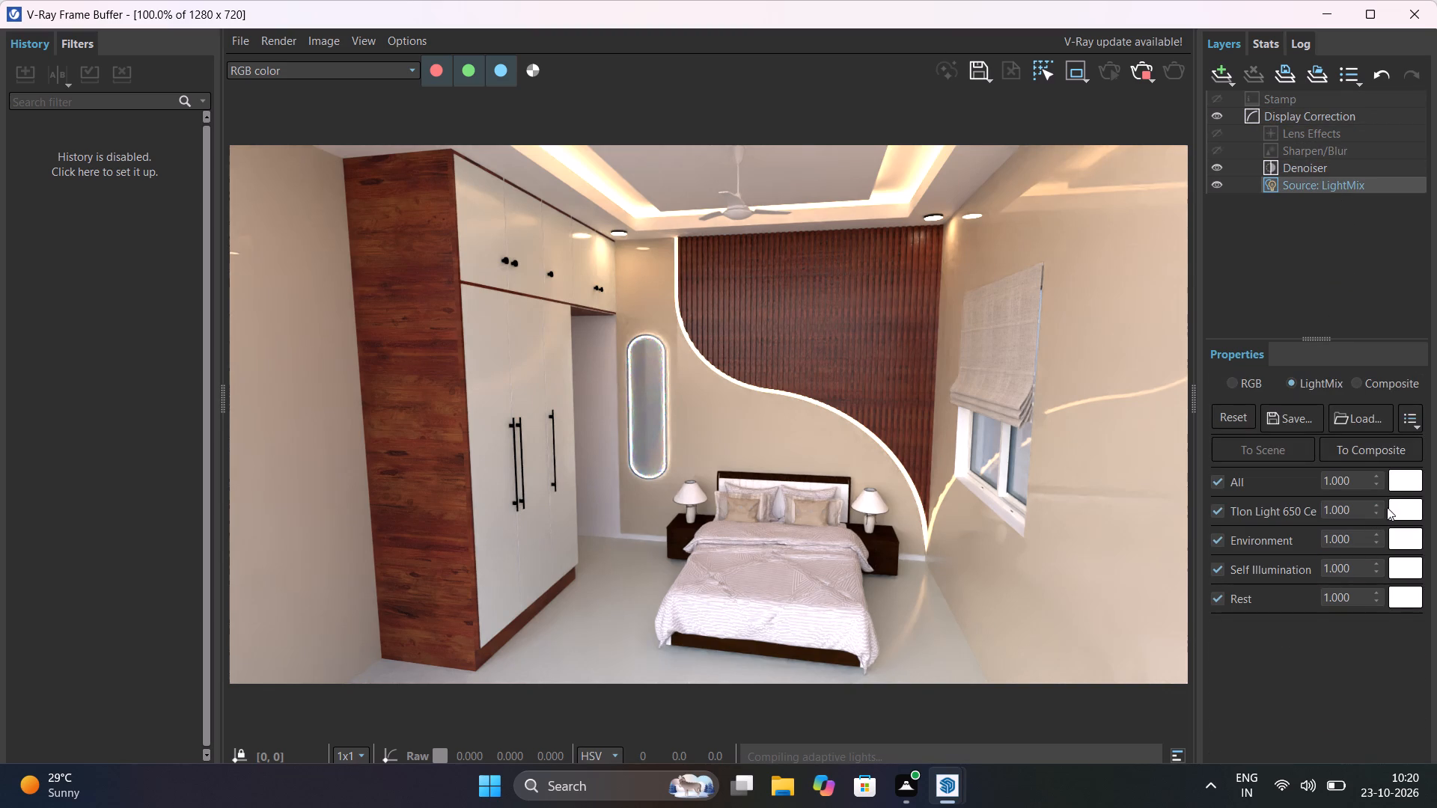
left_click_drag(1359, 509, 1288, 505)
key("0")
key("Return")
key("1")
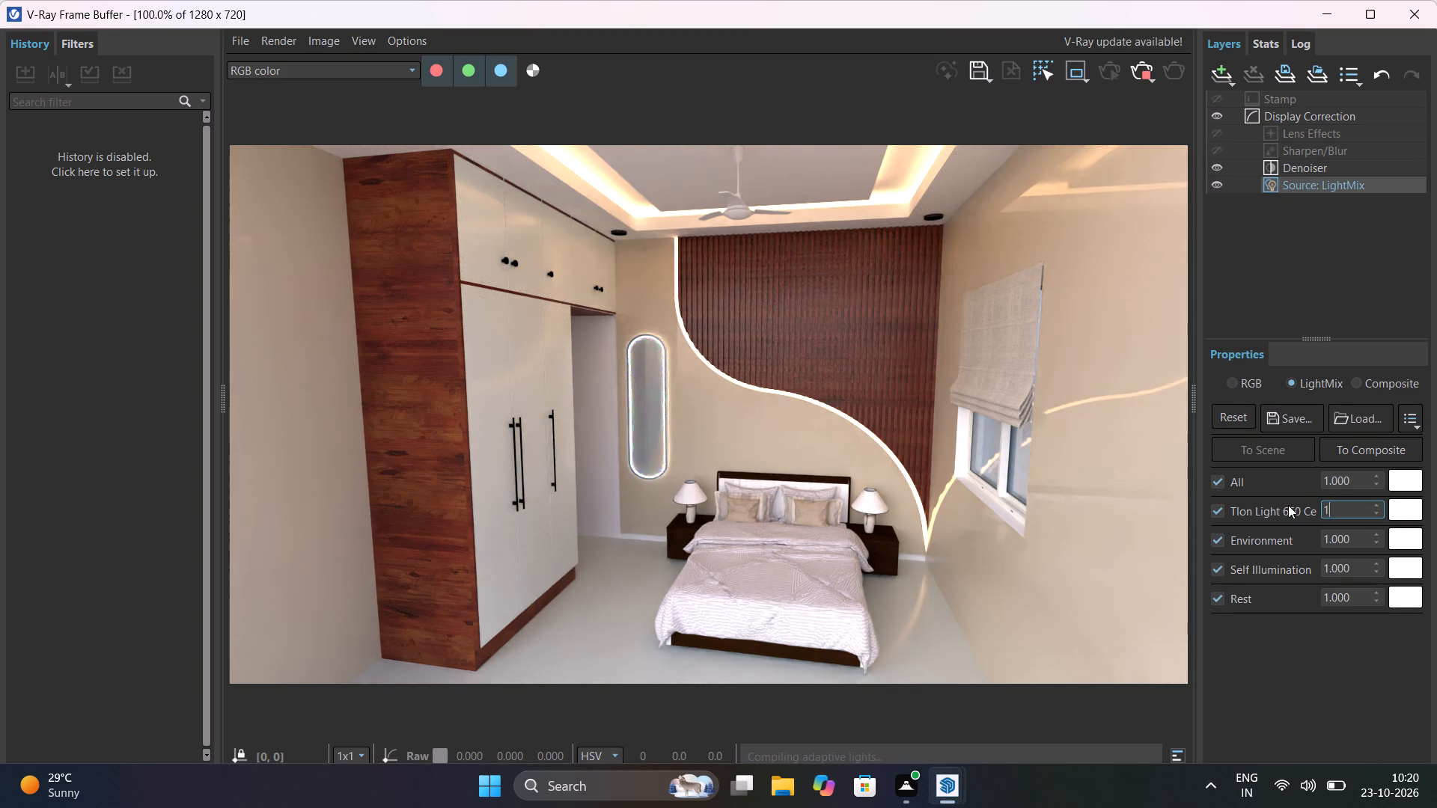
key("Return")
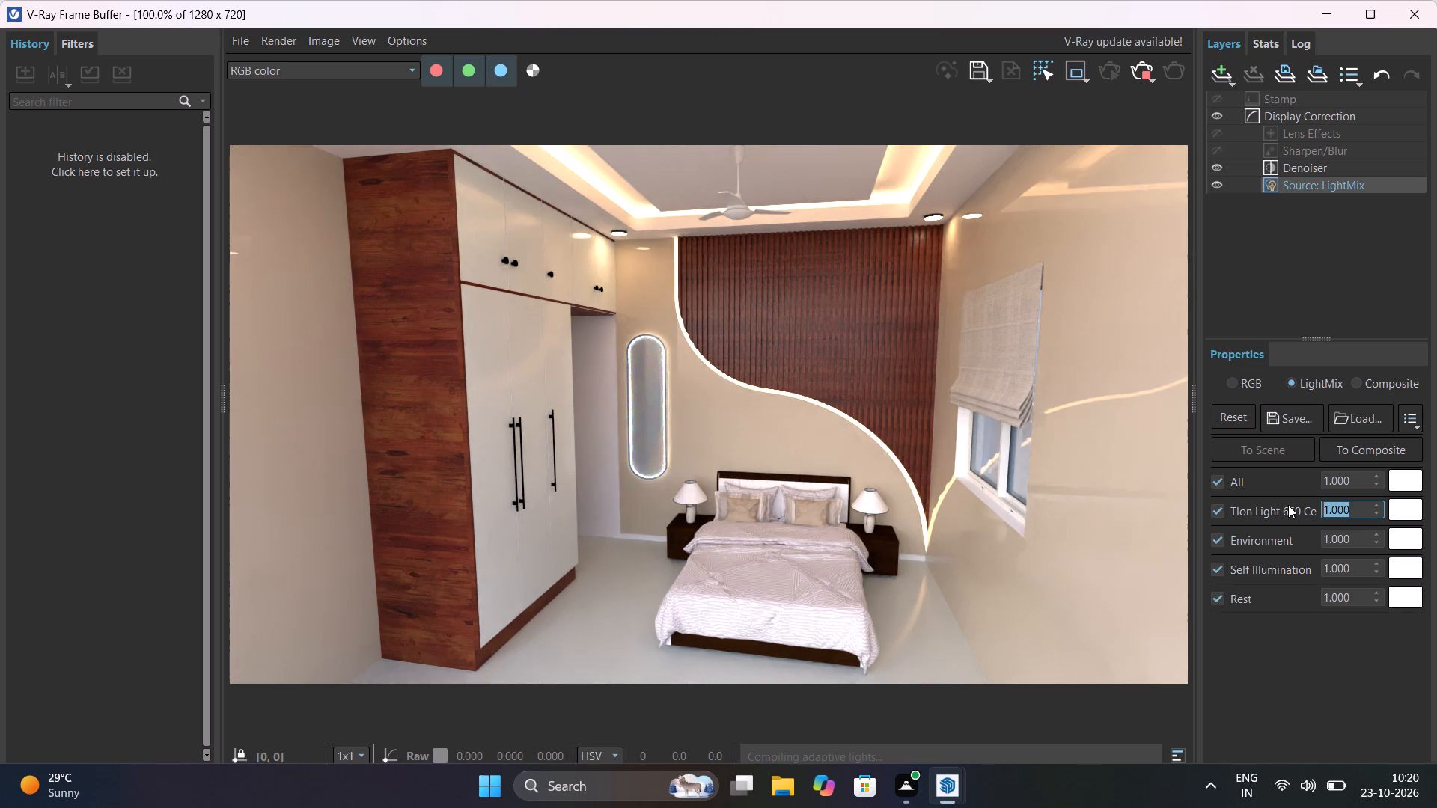
Set the colour temperature of the Tlon Light 650 in LightMix to 5500 K.
left_click(1412, 507)
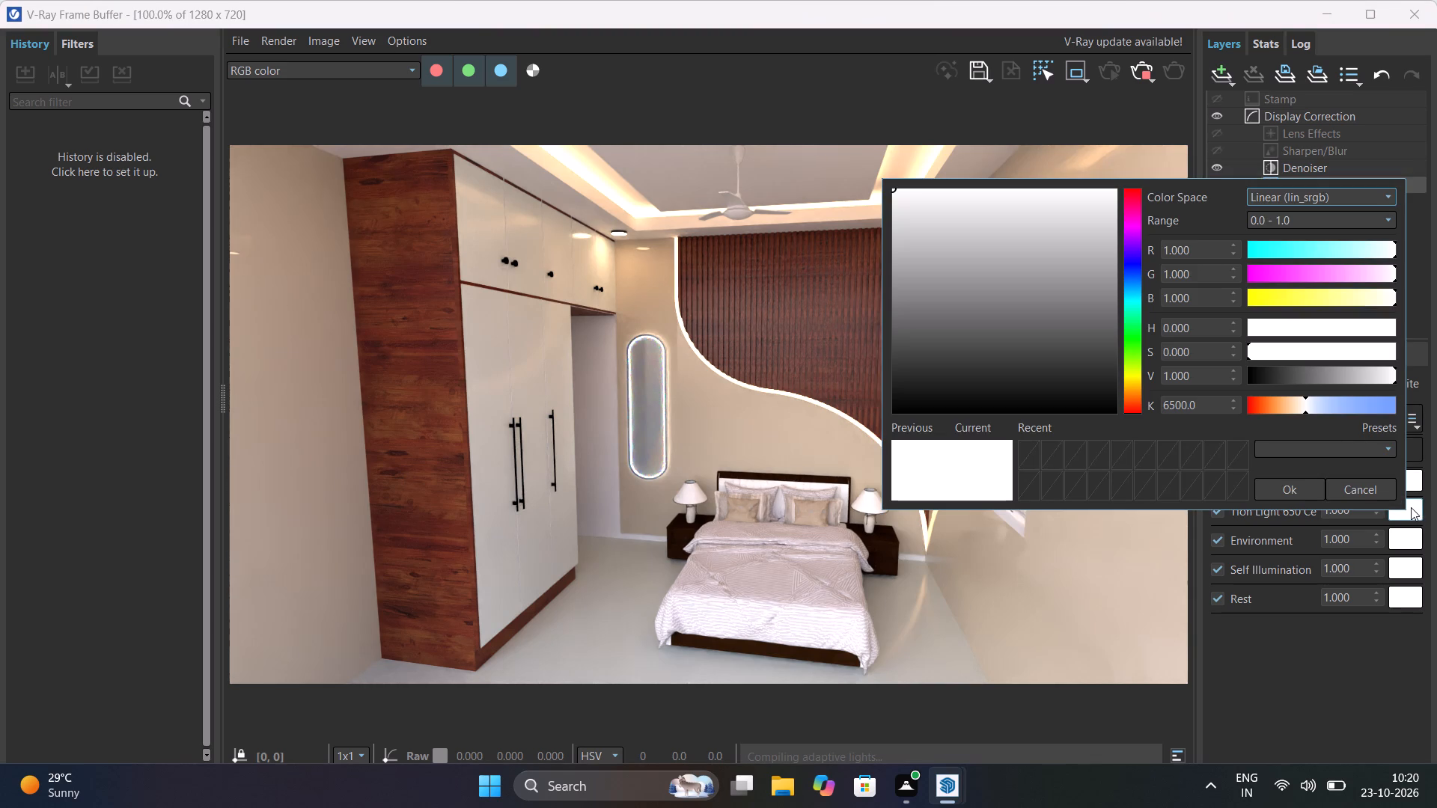
left_click(1203, 395)
left_click_drag(1203, 399, 1119, 400)
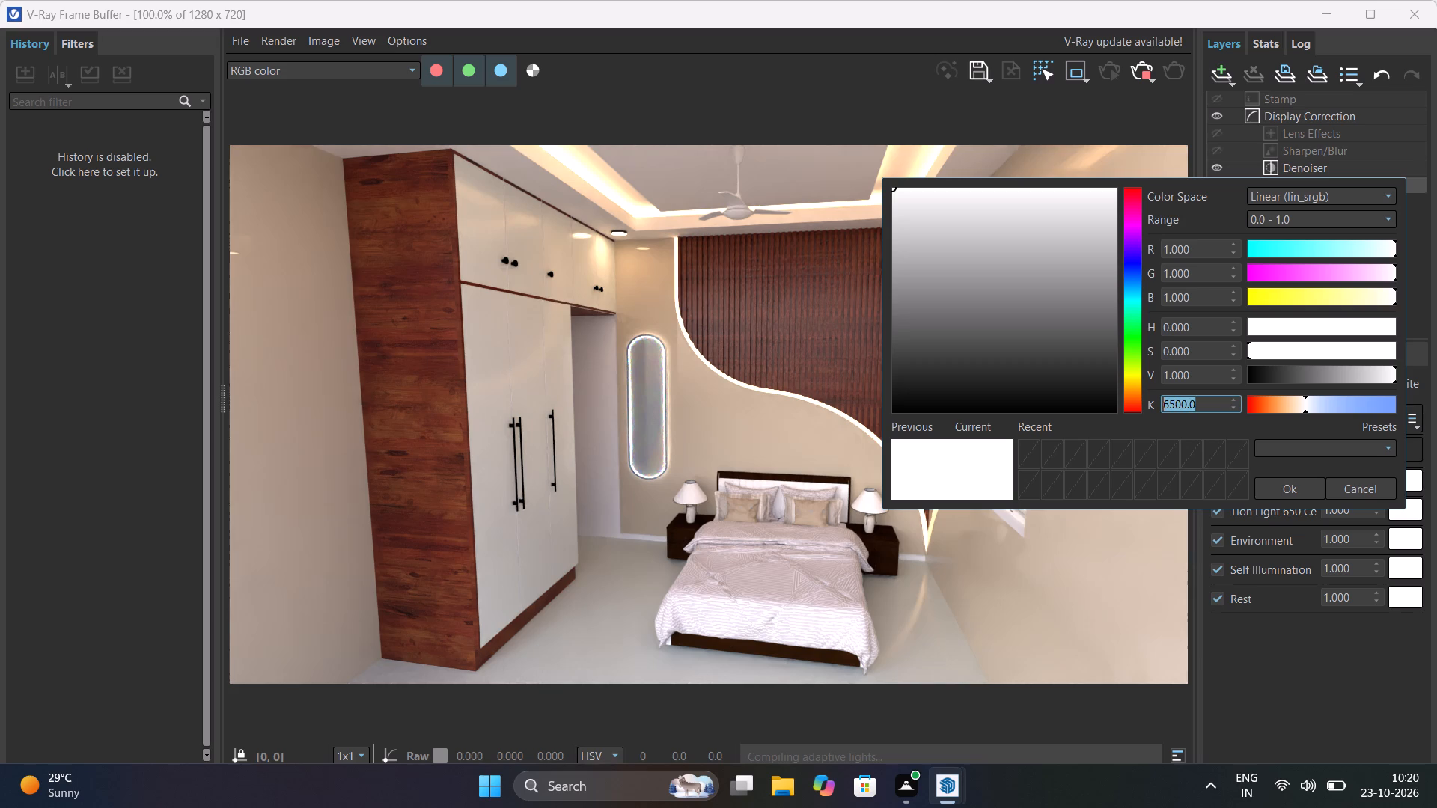
left_click_drag(1119, 400, 1108, 400)
type("555")
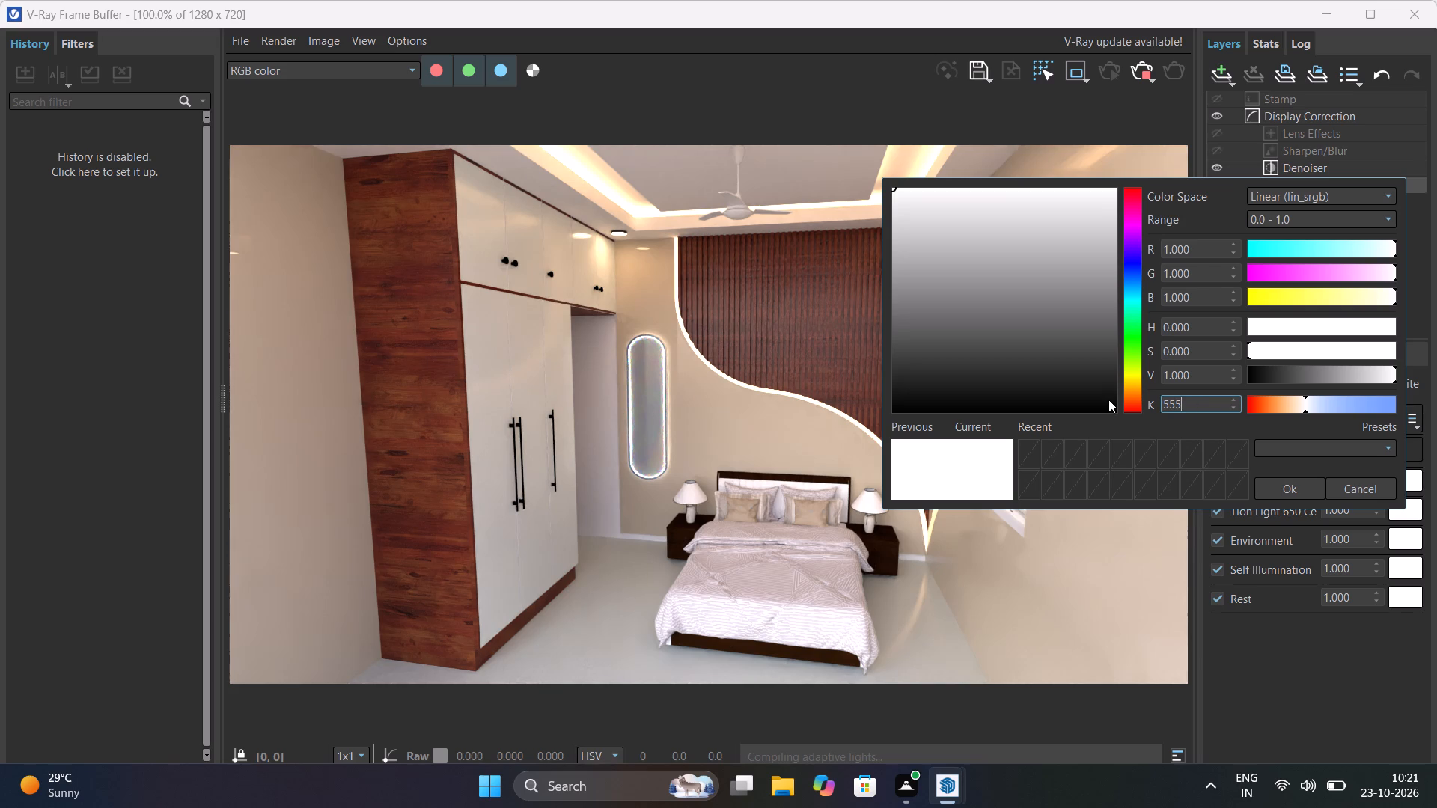
key("BackSpace")
type("00")
key("Return")
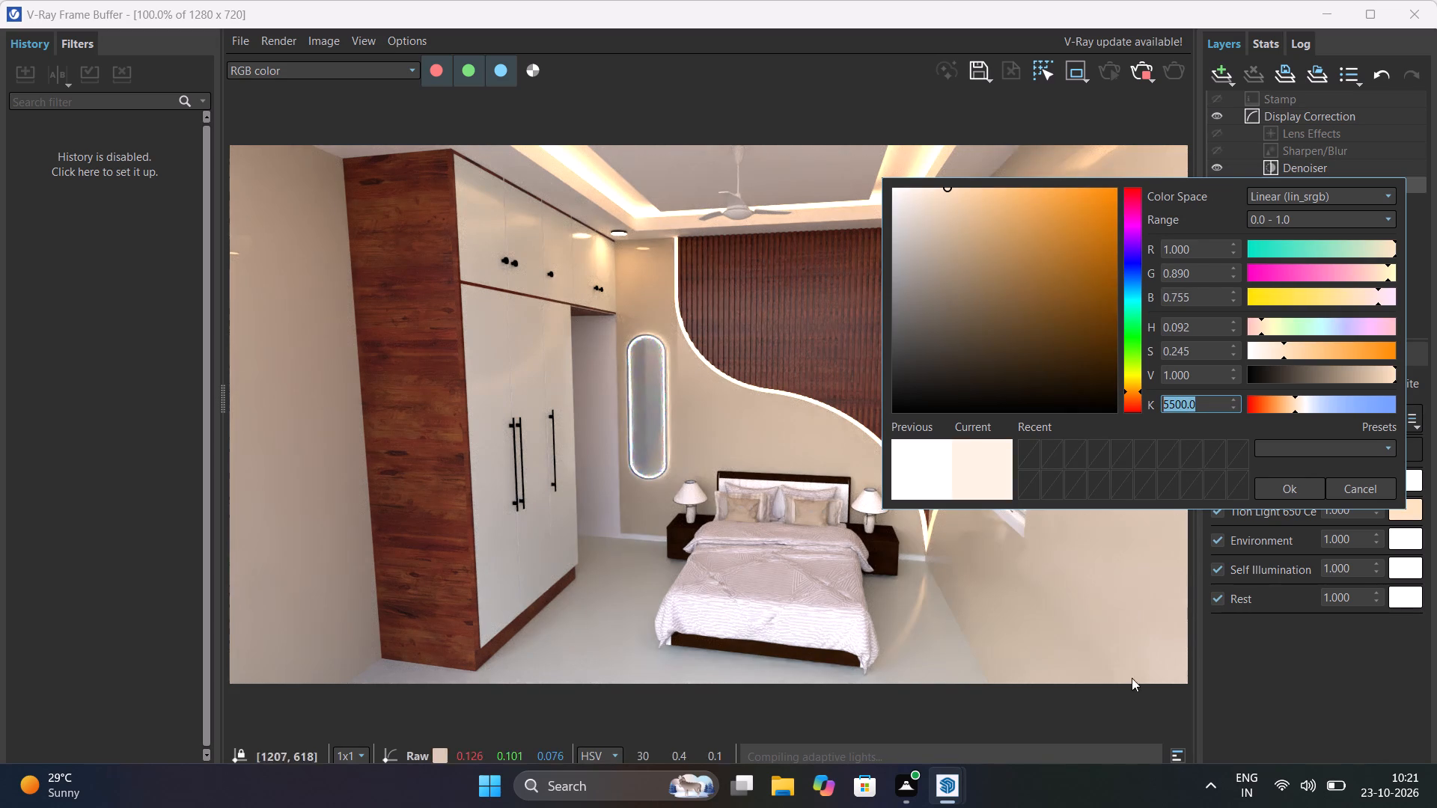
left_click(1316, 703)
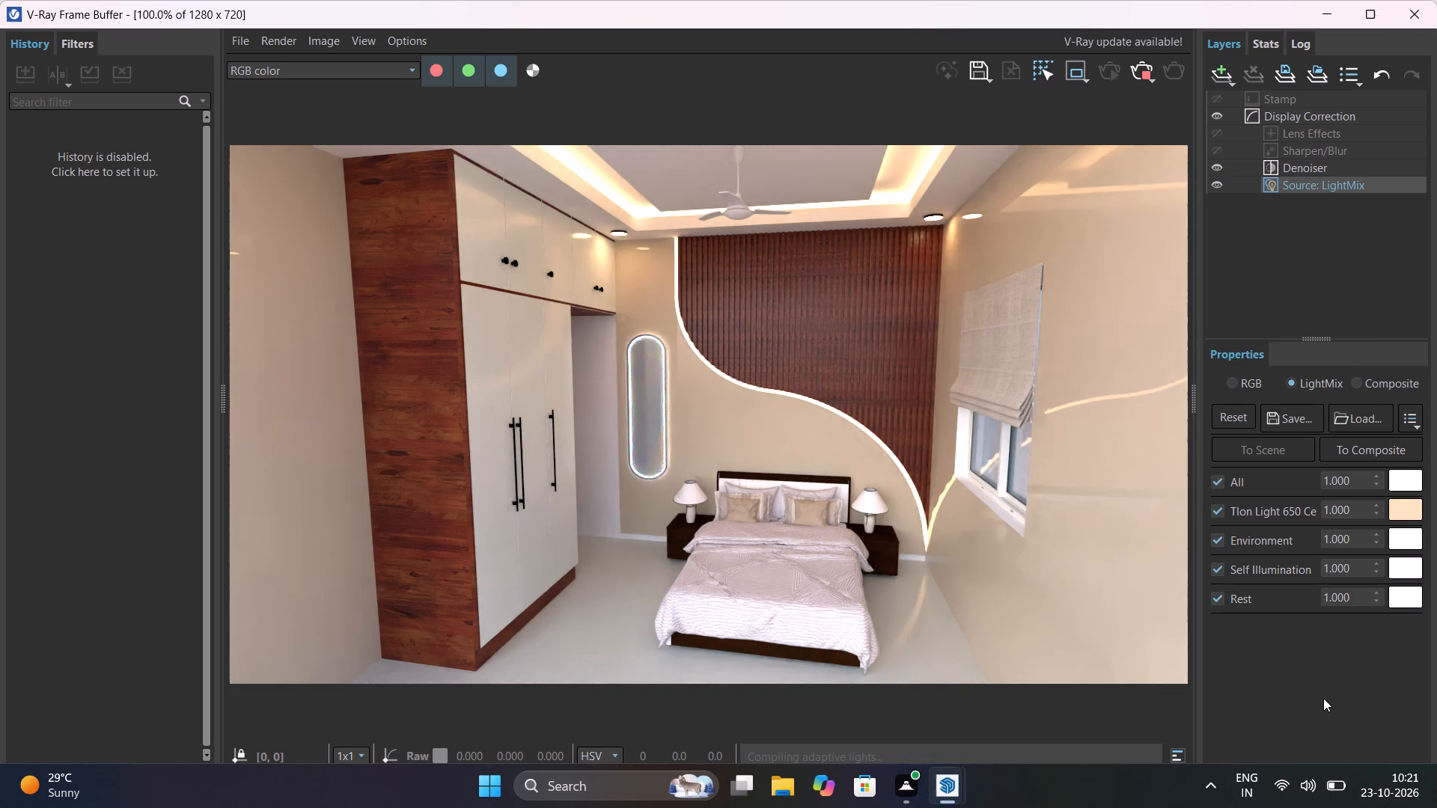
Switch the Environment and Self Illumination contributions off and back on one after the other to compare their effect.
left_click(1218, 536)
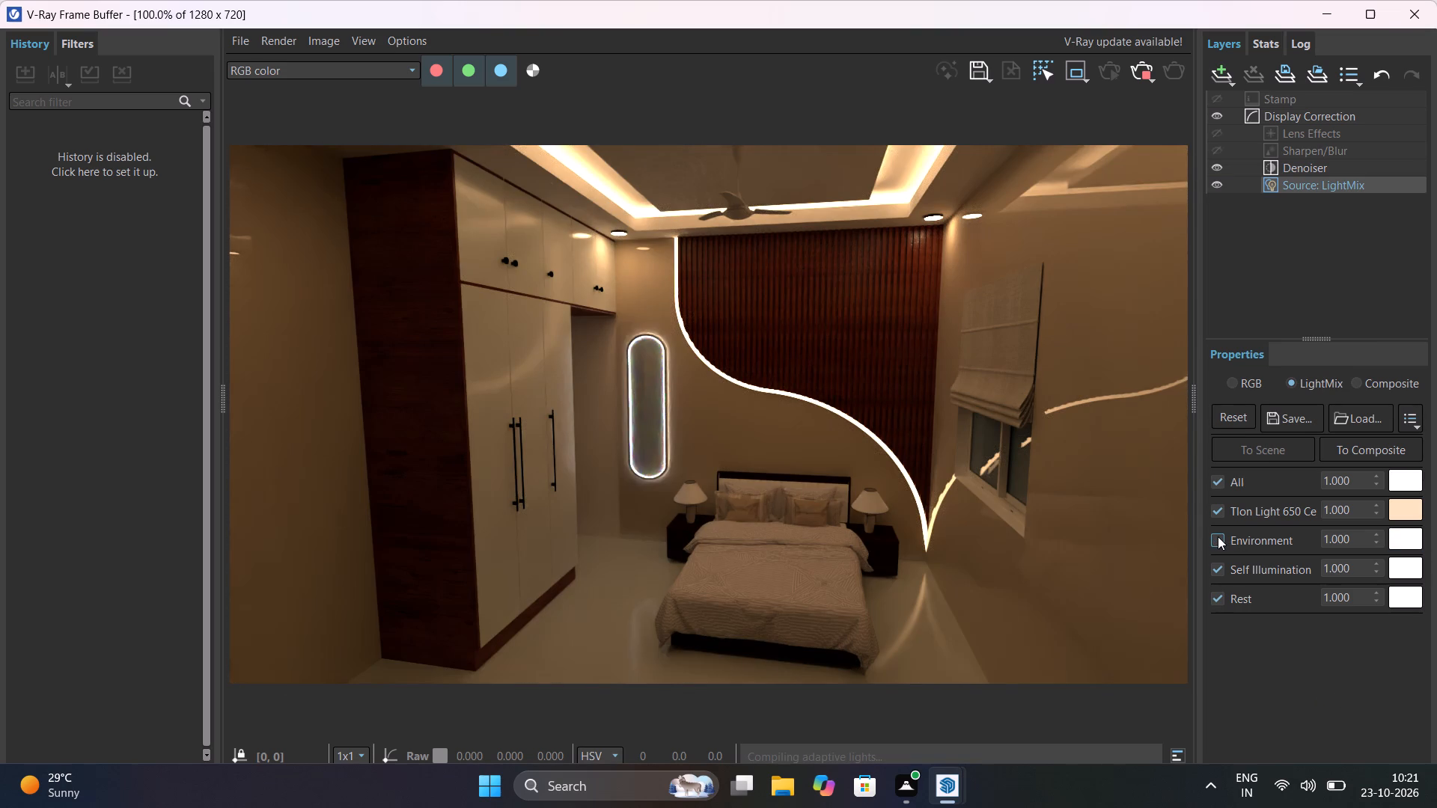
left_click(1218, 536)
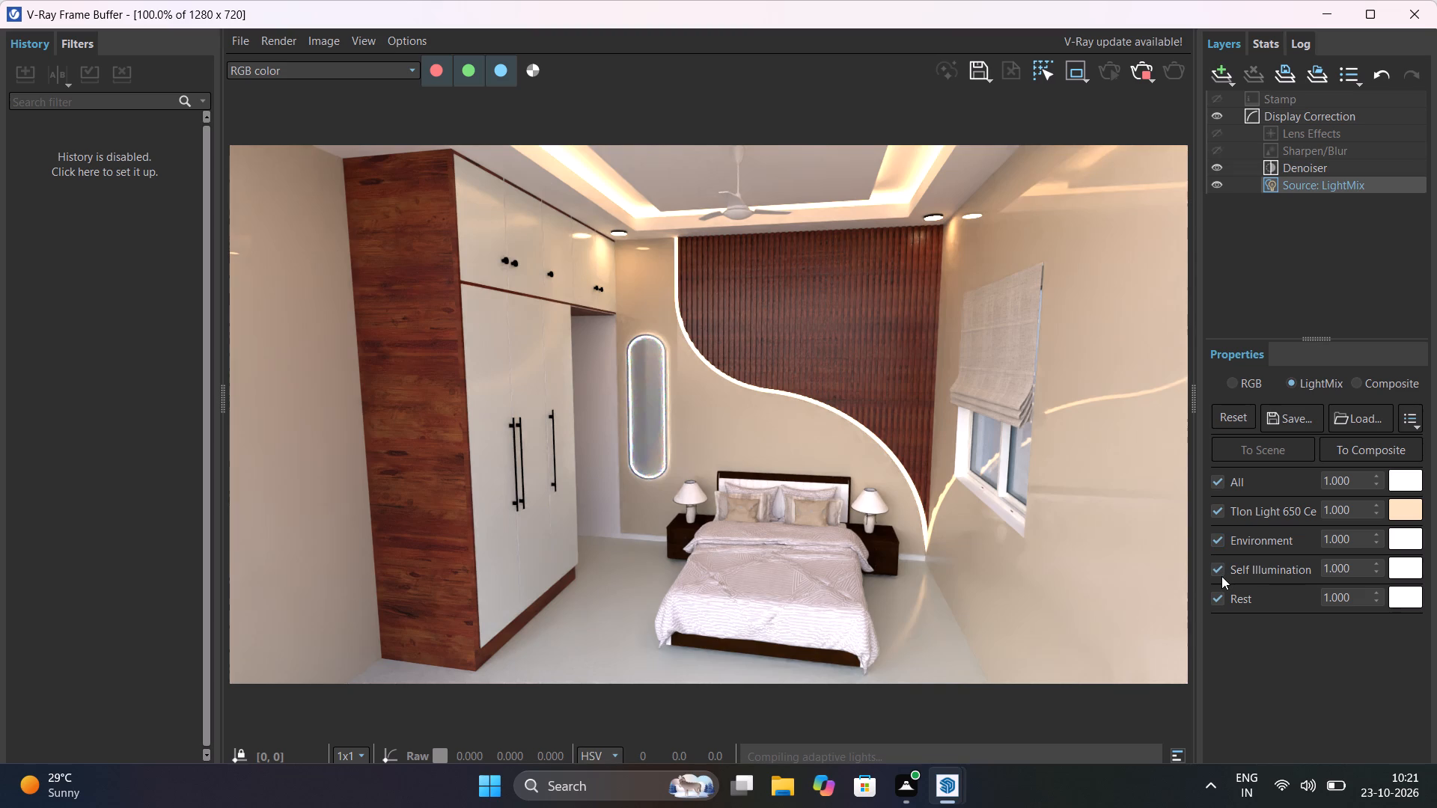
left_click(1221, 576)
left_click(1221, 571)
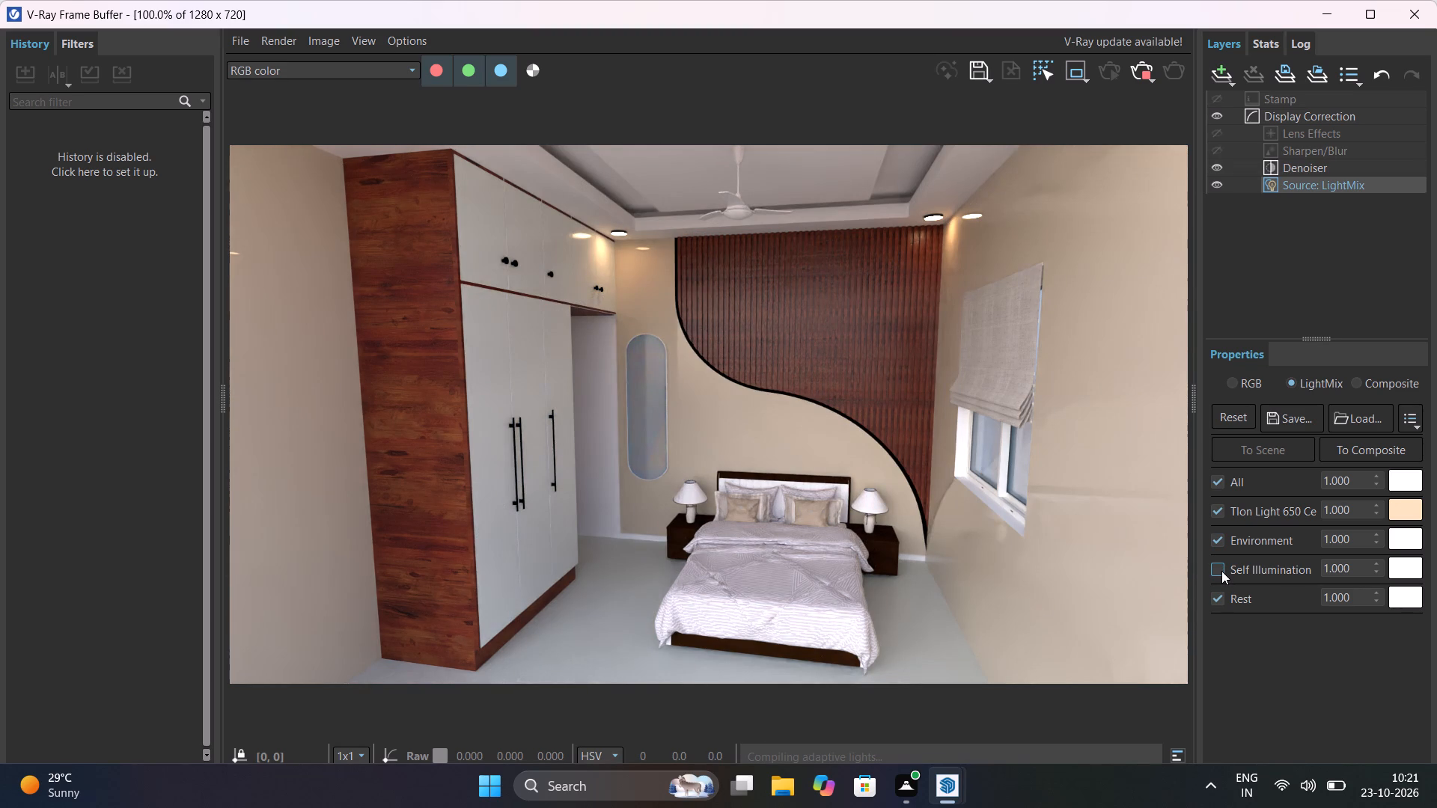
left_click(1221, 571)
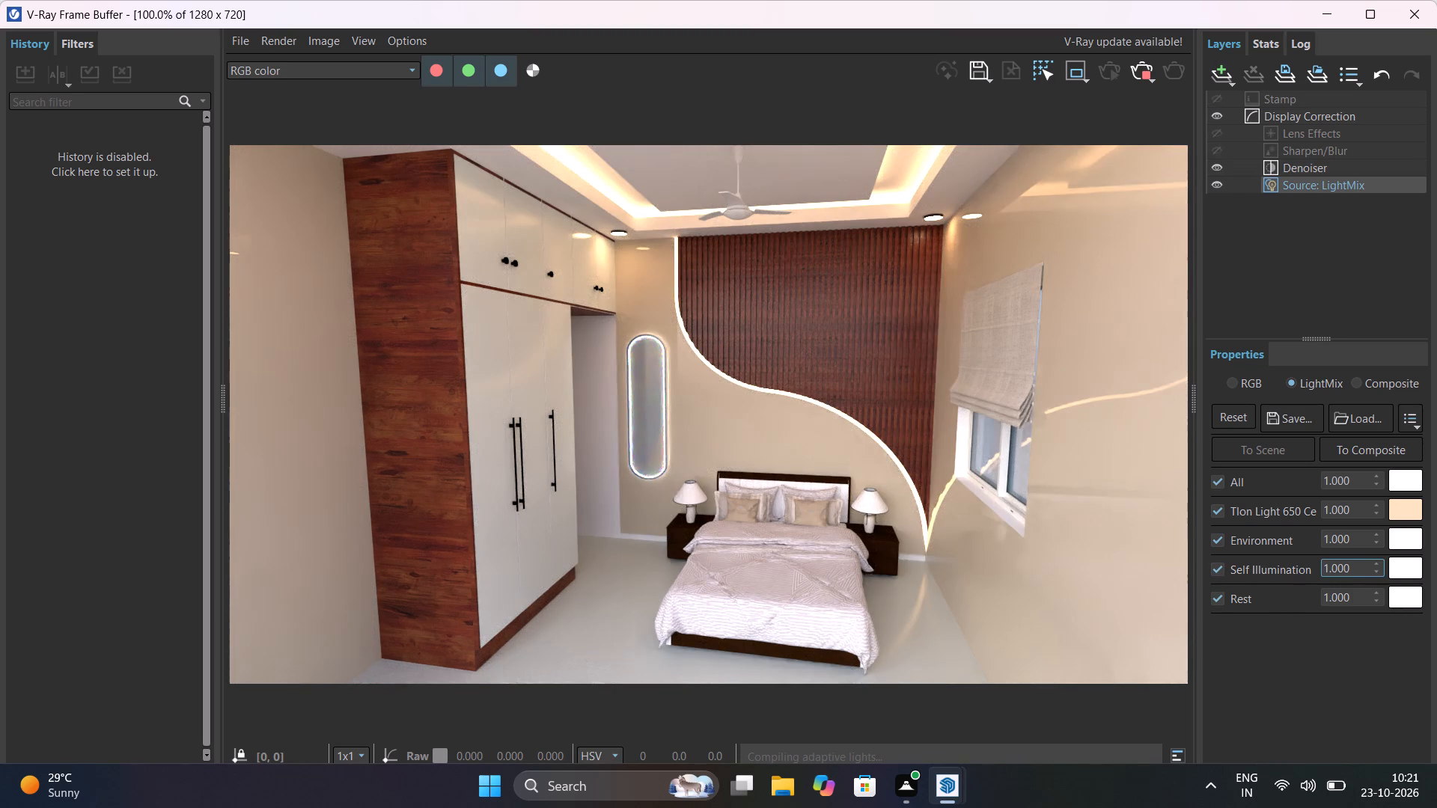
Set the colour temperature of Self Illumination in LightMix to 5500 K.
left_click(1405, 572)
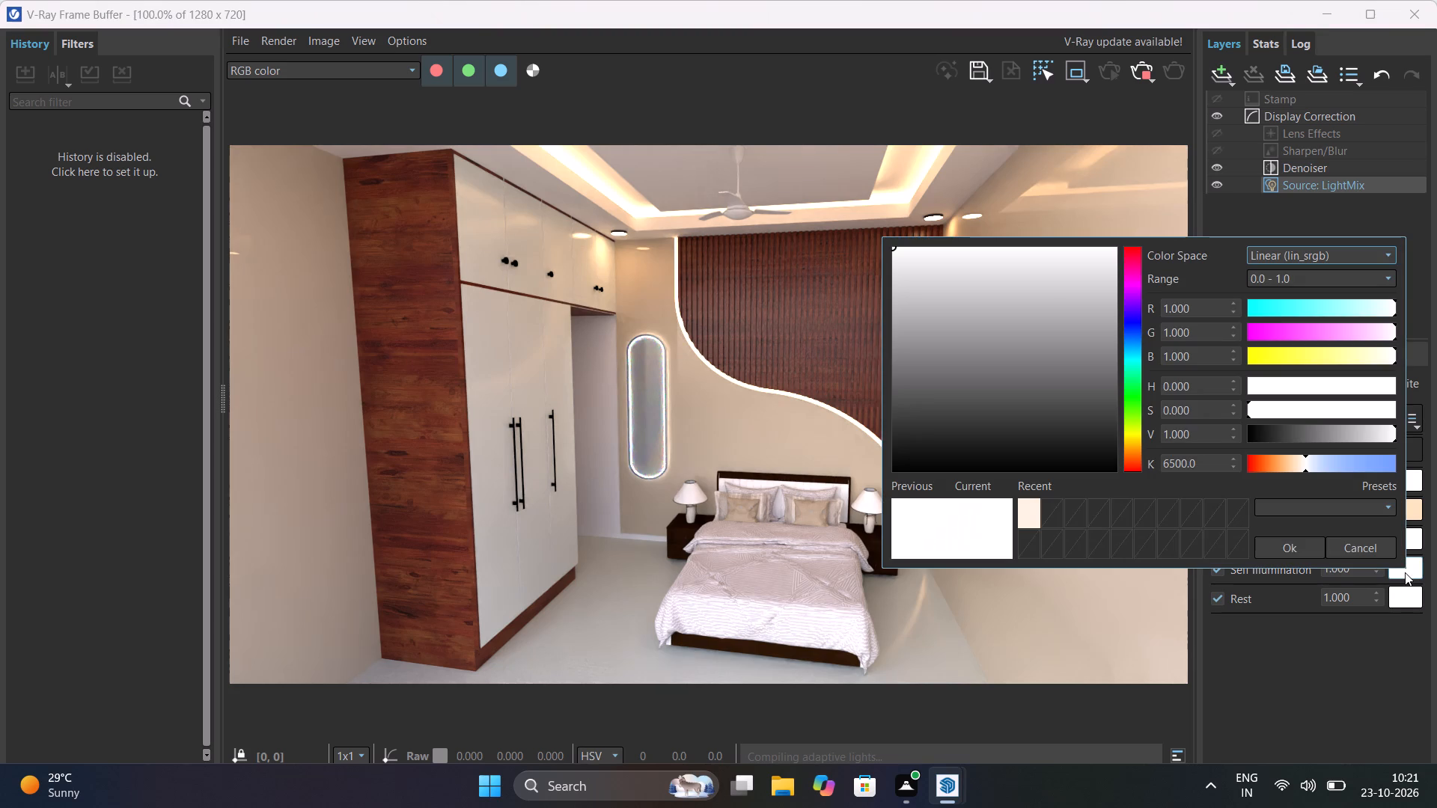
left_click_drag(1217, 463, 1125, 464)
type("55")
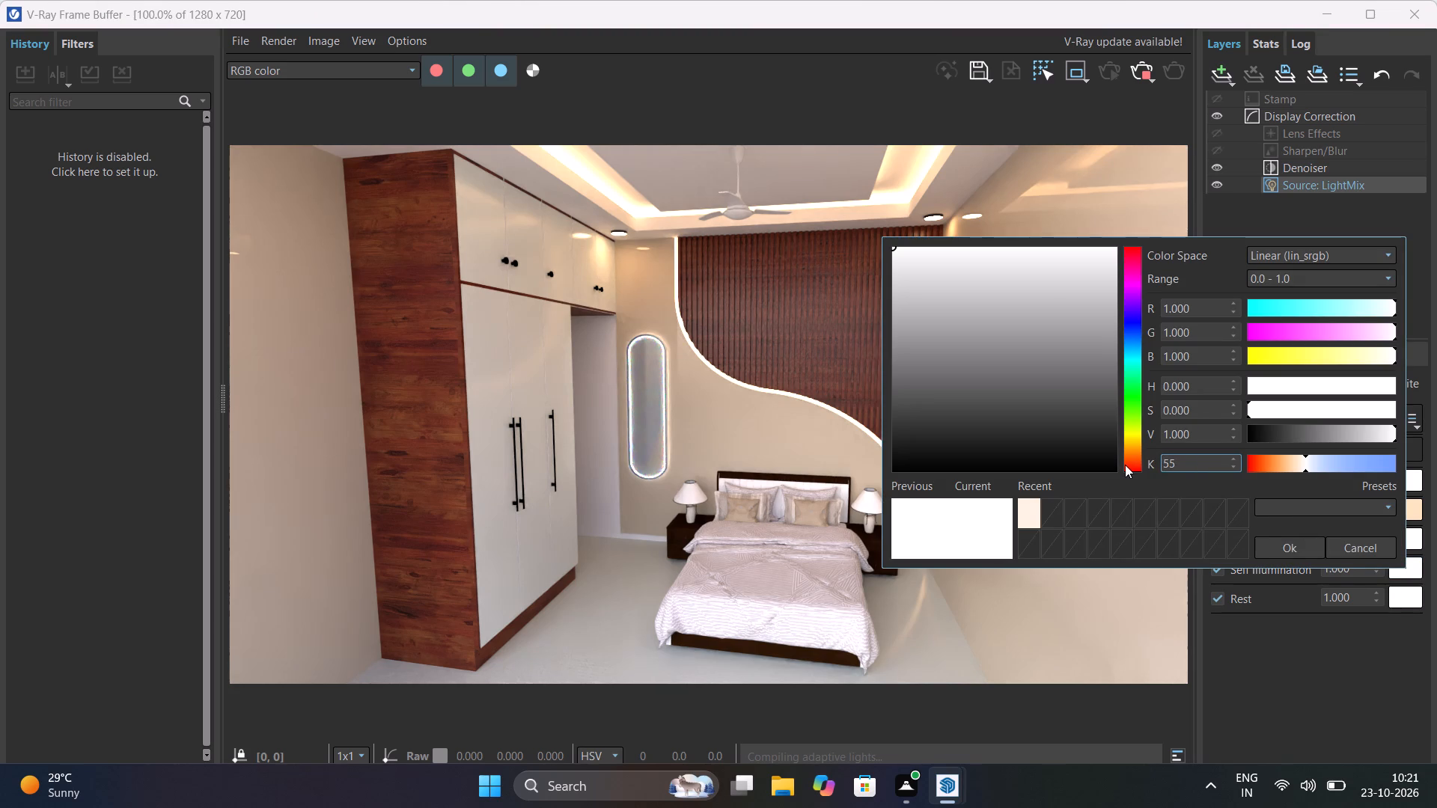
key("Return")
key("Return")
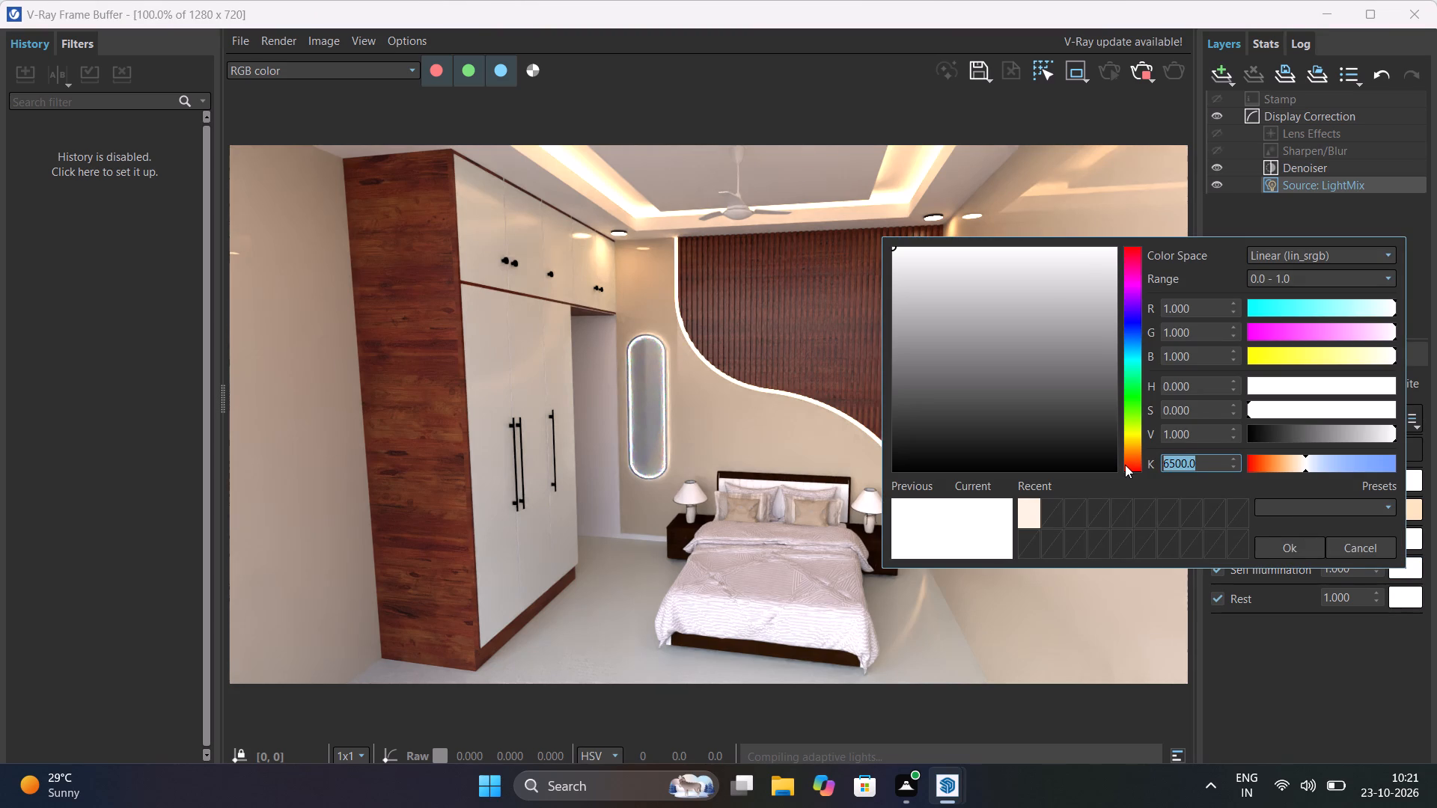
key("BackSpace")
key("BackSpace")
type("5500")
key("Return")
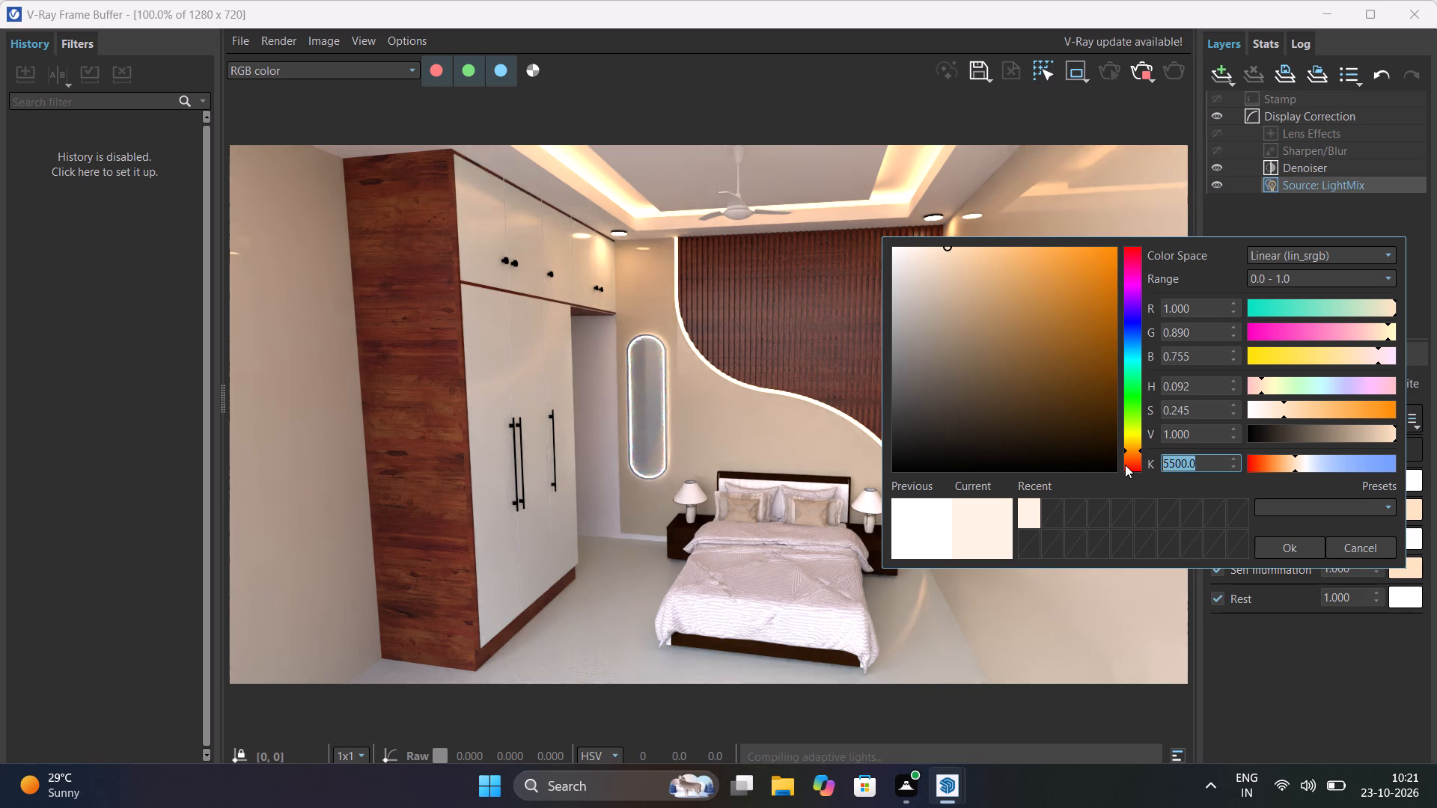
left_click(963, 632)
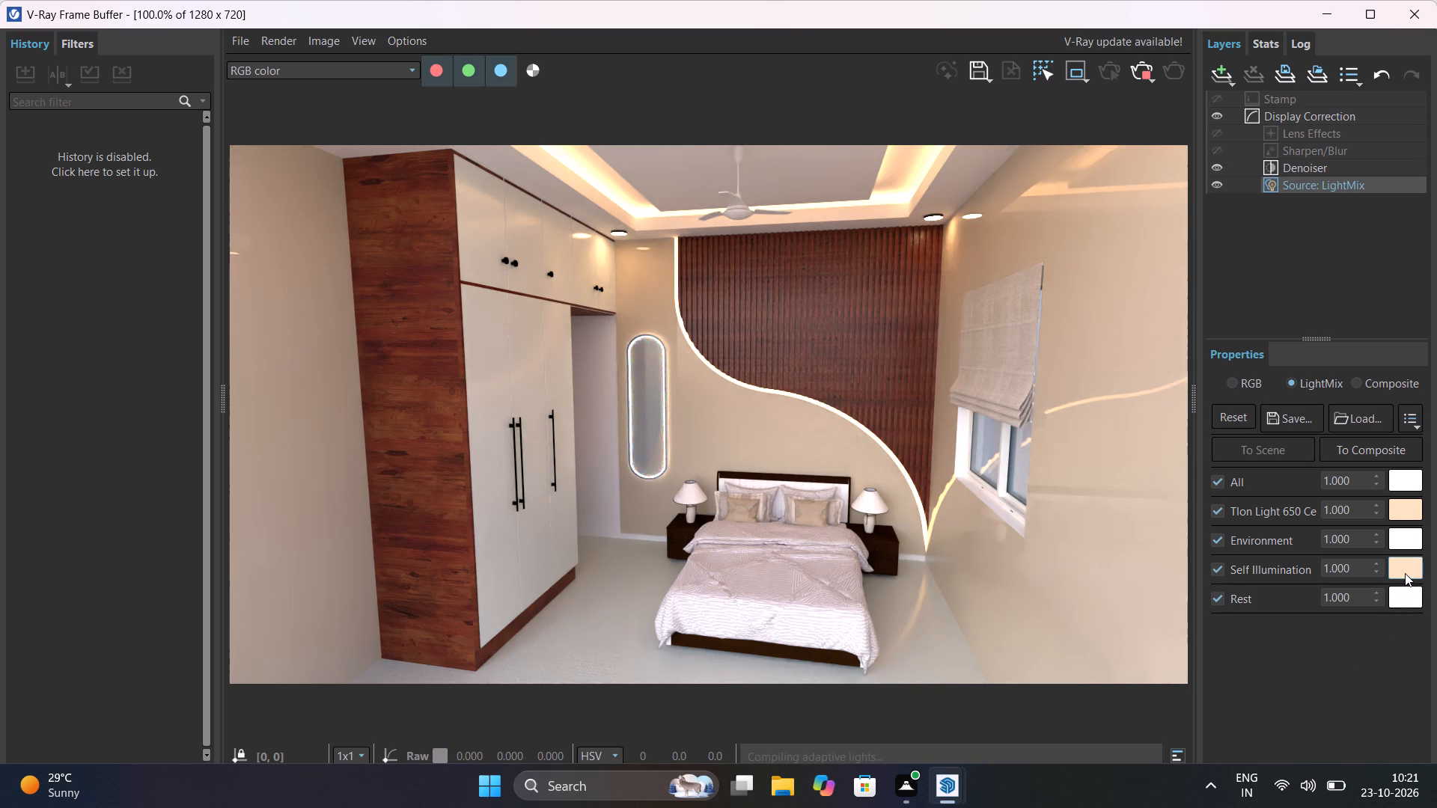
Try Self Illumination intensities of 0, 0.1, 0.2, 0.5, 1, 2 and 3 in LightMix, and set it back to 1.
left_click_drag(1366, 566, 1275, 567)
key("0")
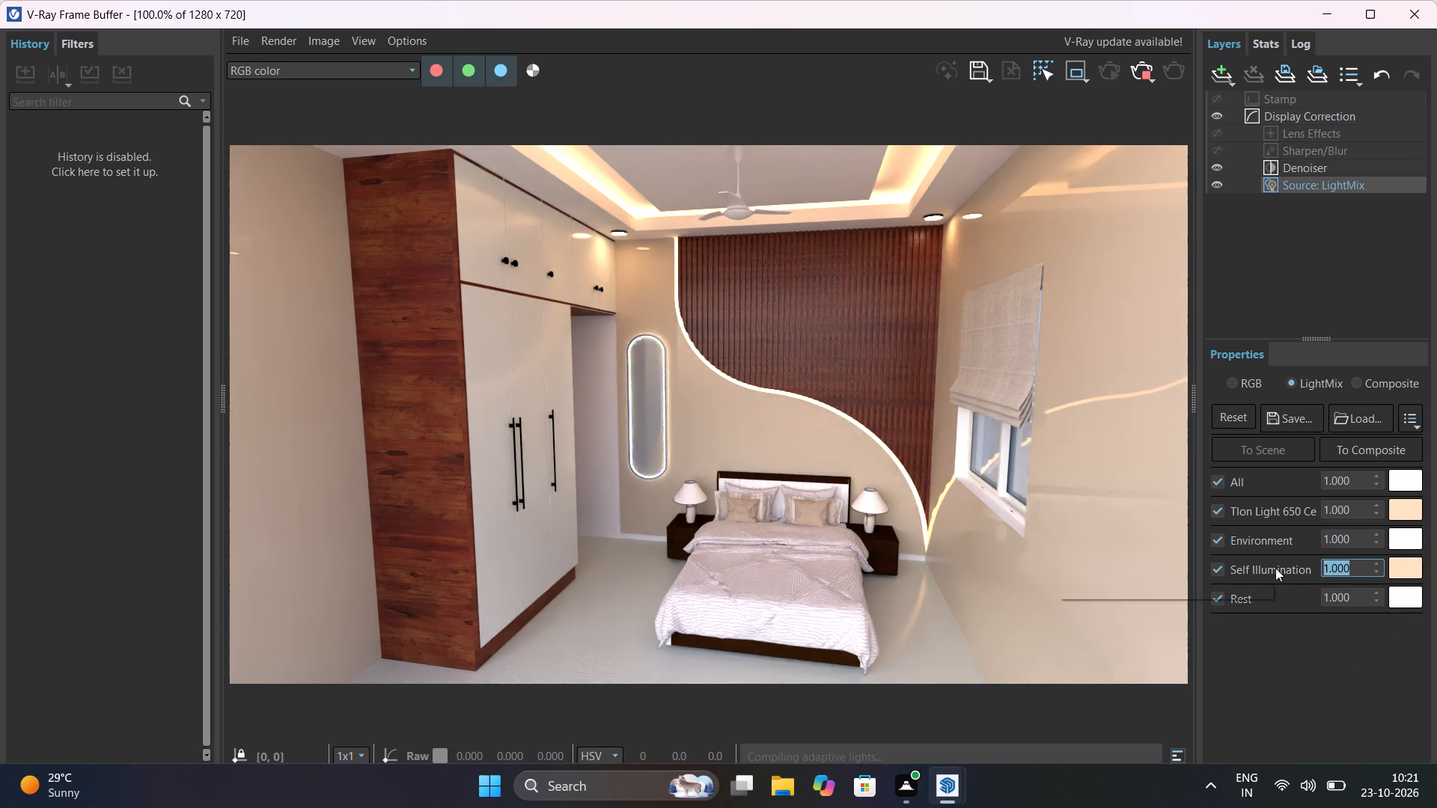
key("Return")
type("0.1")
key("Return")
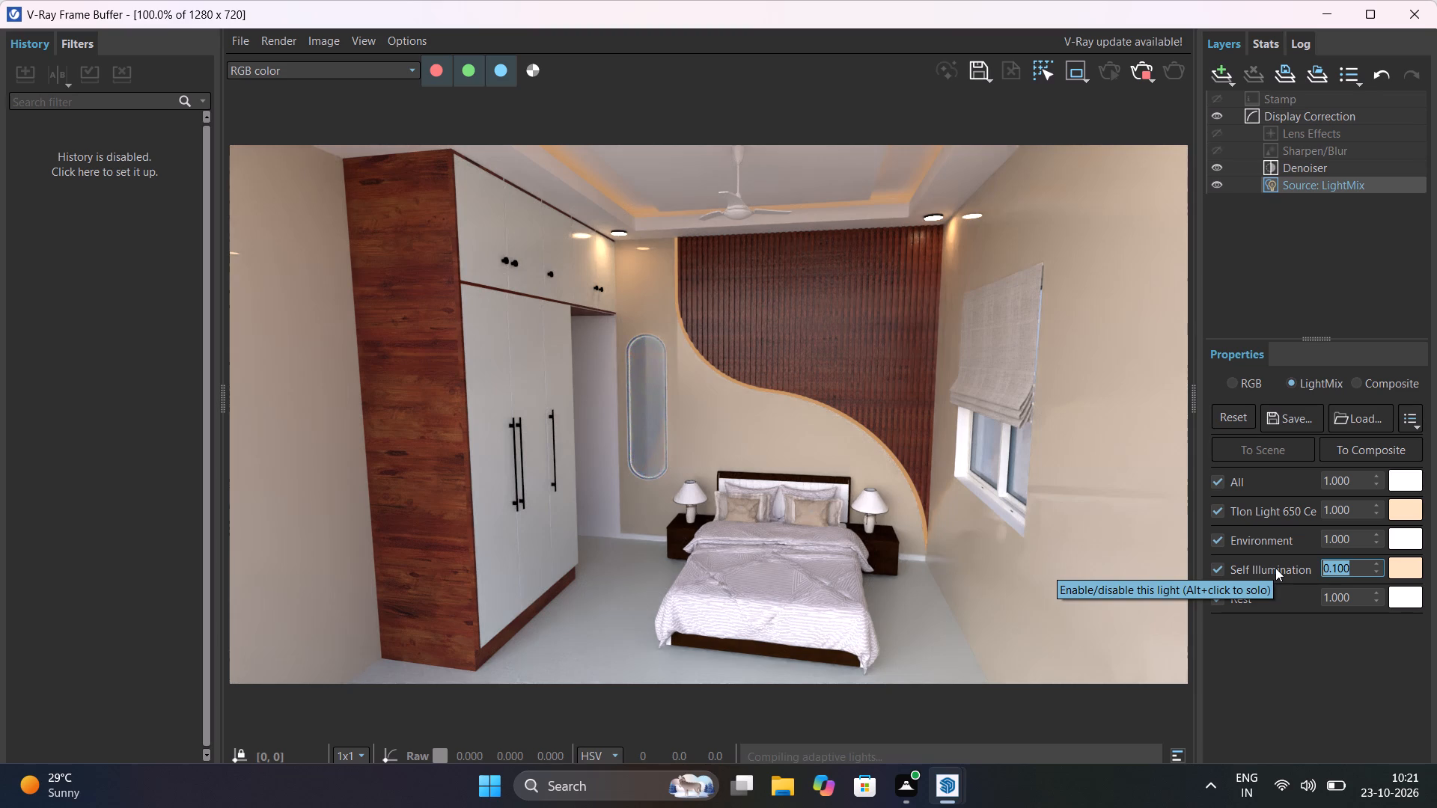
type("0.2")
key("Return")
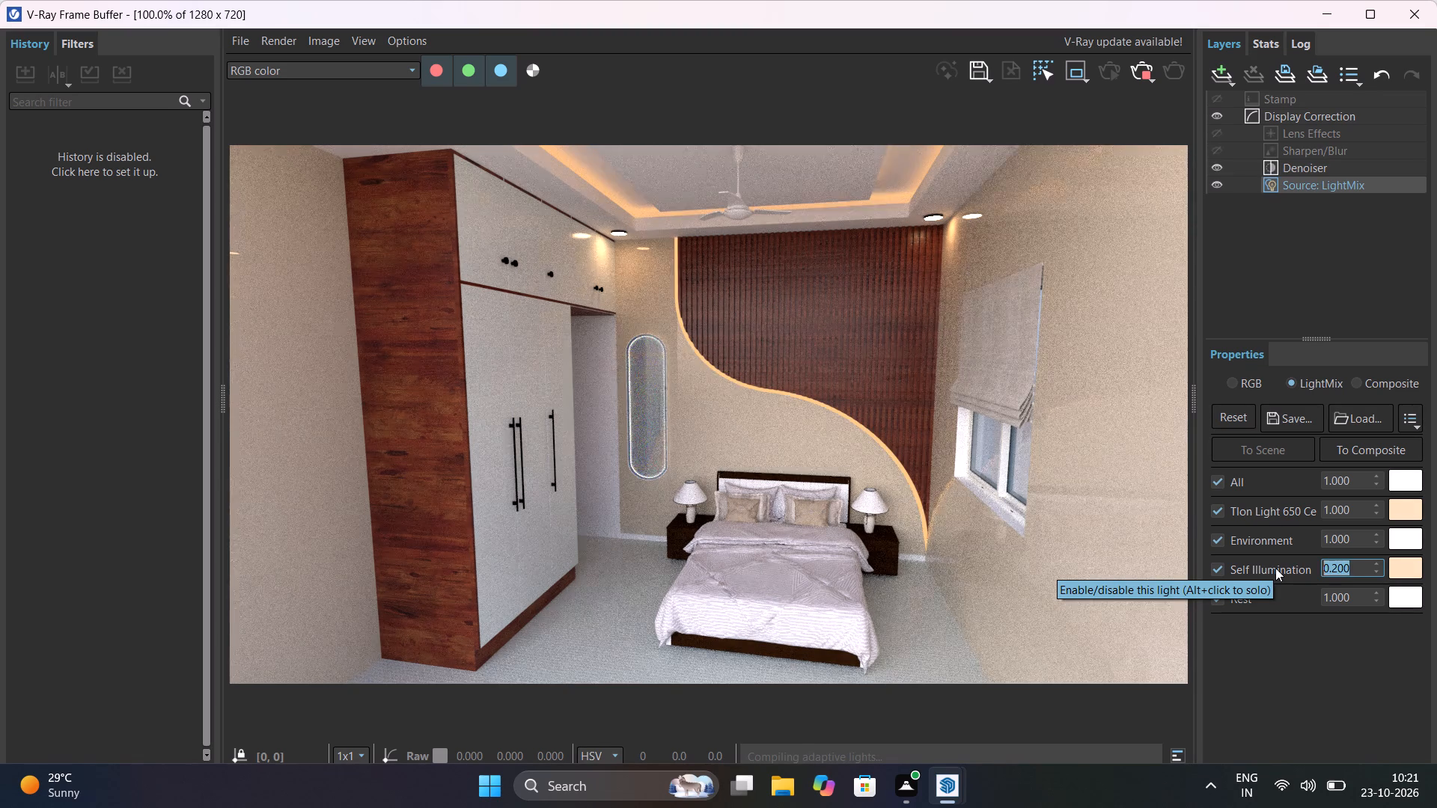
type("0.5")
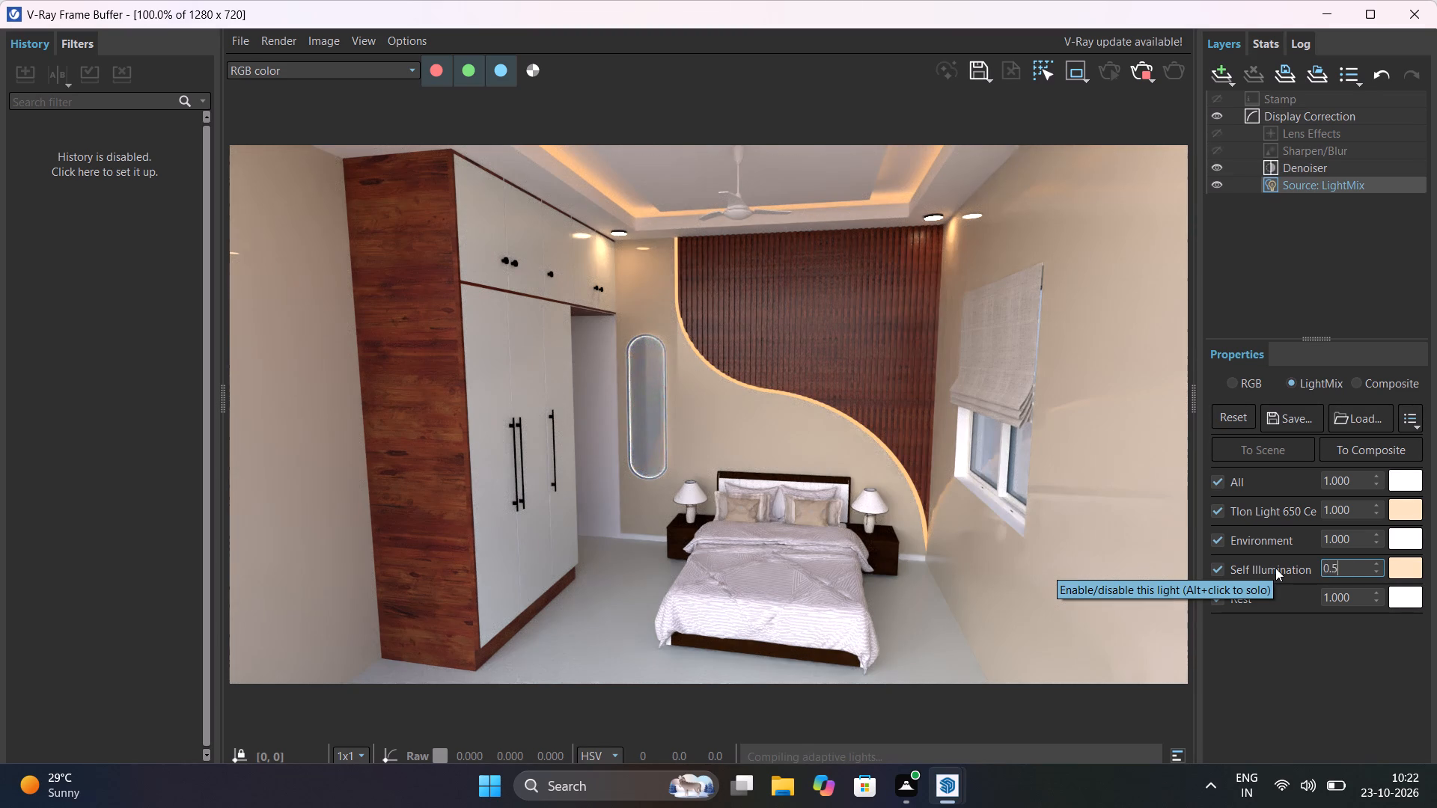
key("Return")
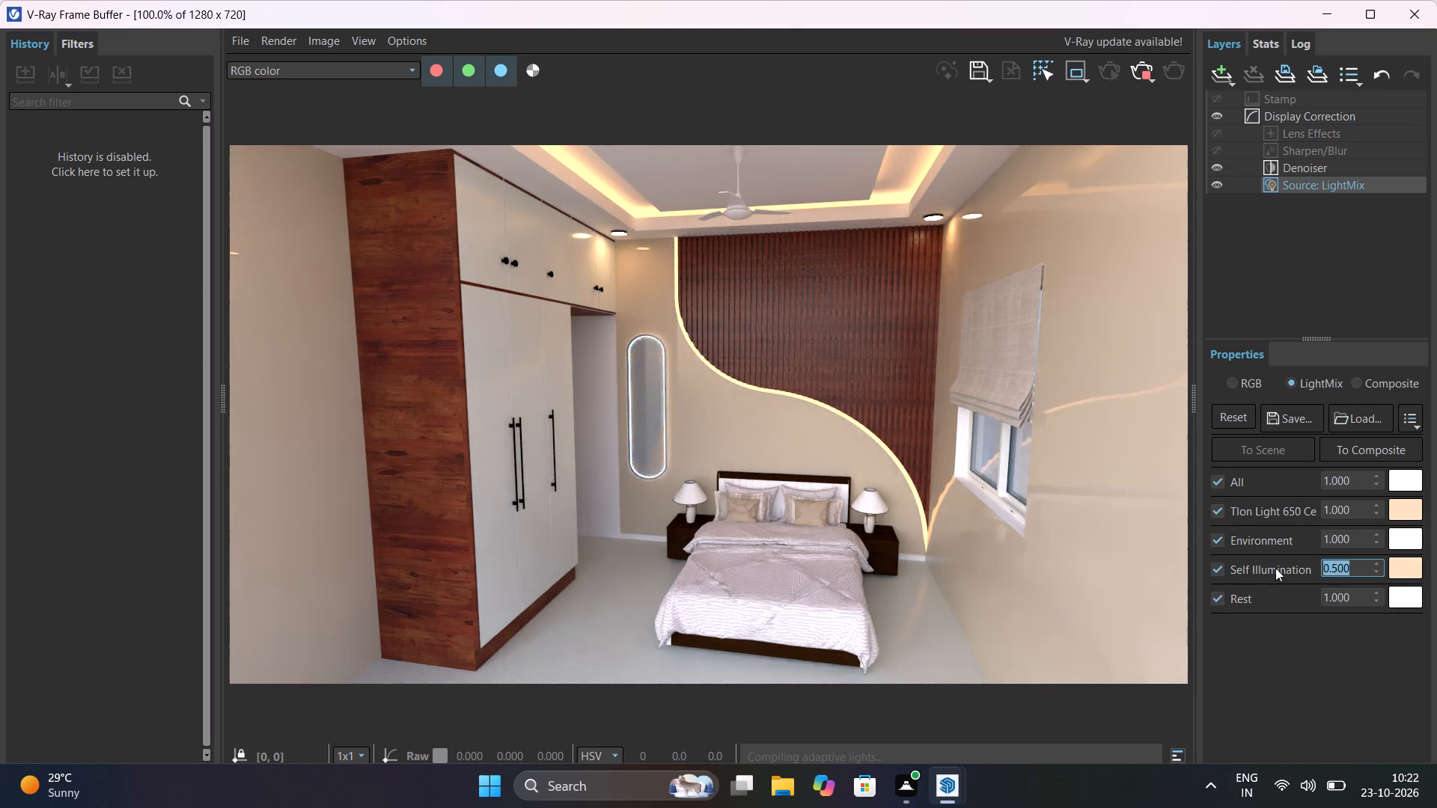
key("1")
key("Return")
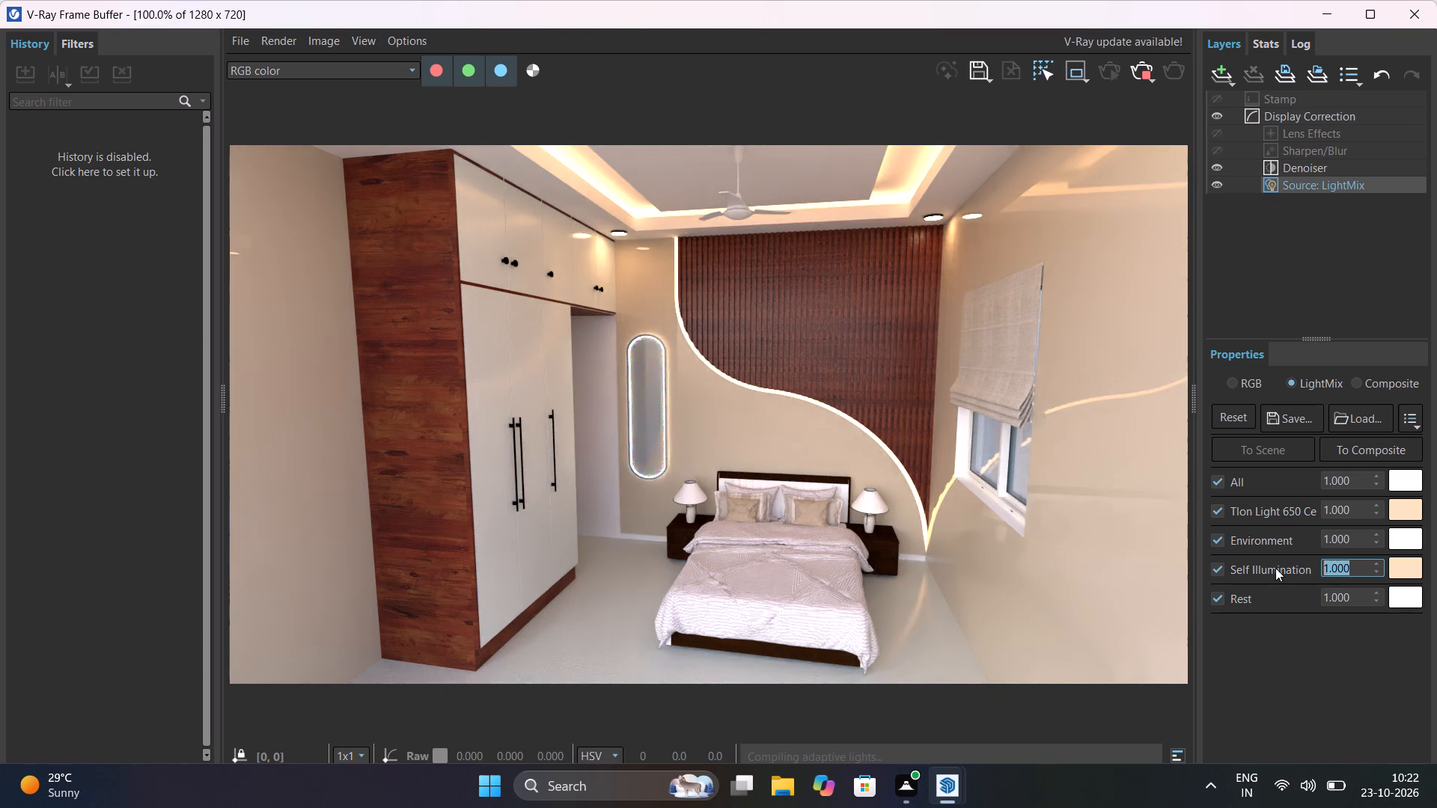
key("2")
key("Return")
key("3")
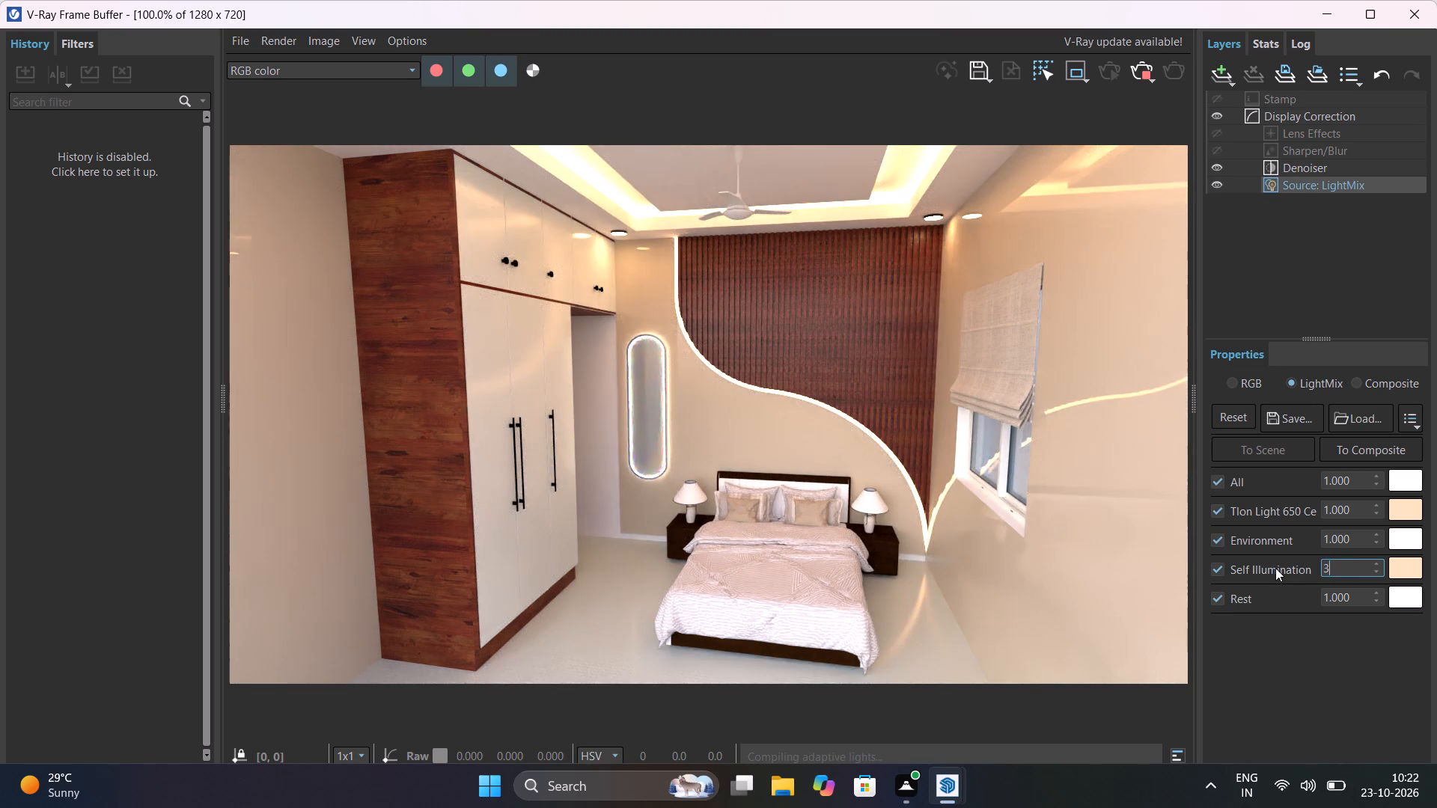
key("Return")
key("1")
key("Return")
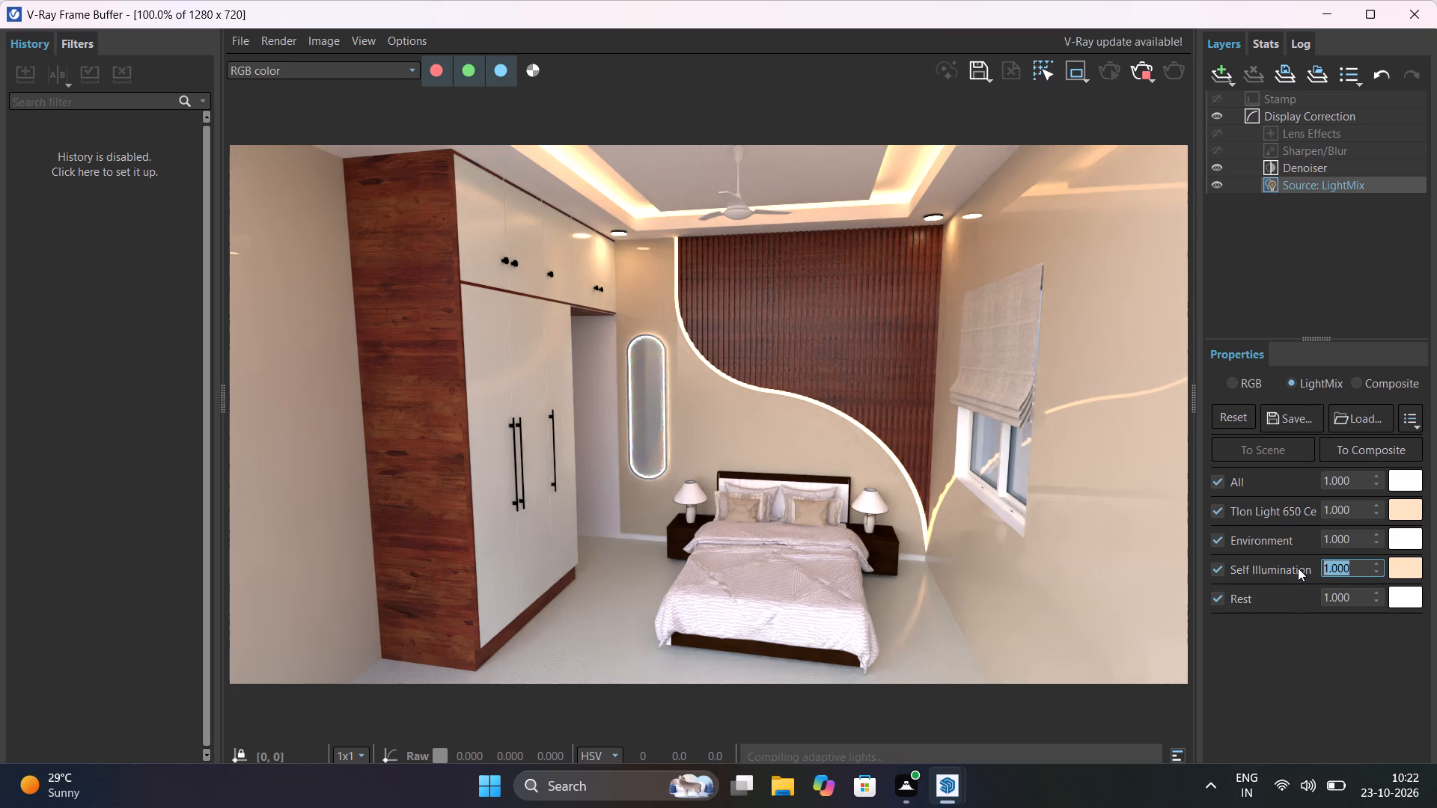
Enable Sharpen/Blur on the bedroom render, raise the sharpen amount to about 1.938, and inspect the wall paneling close up.
left_click(1319, 165)
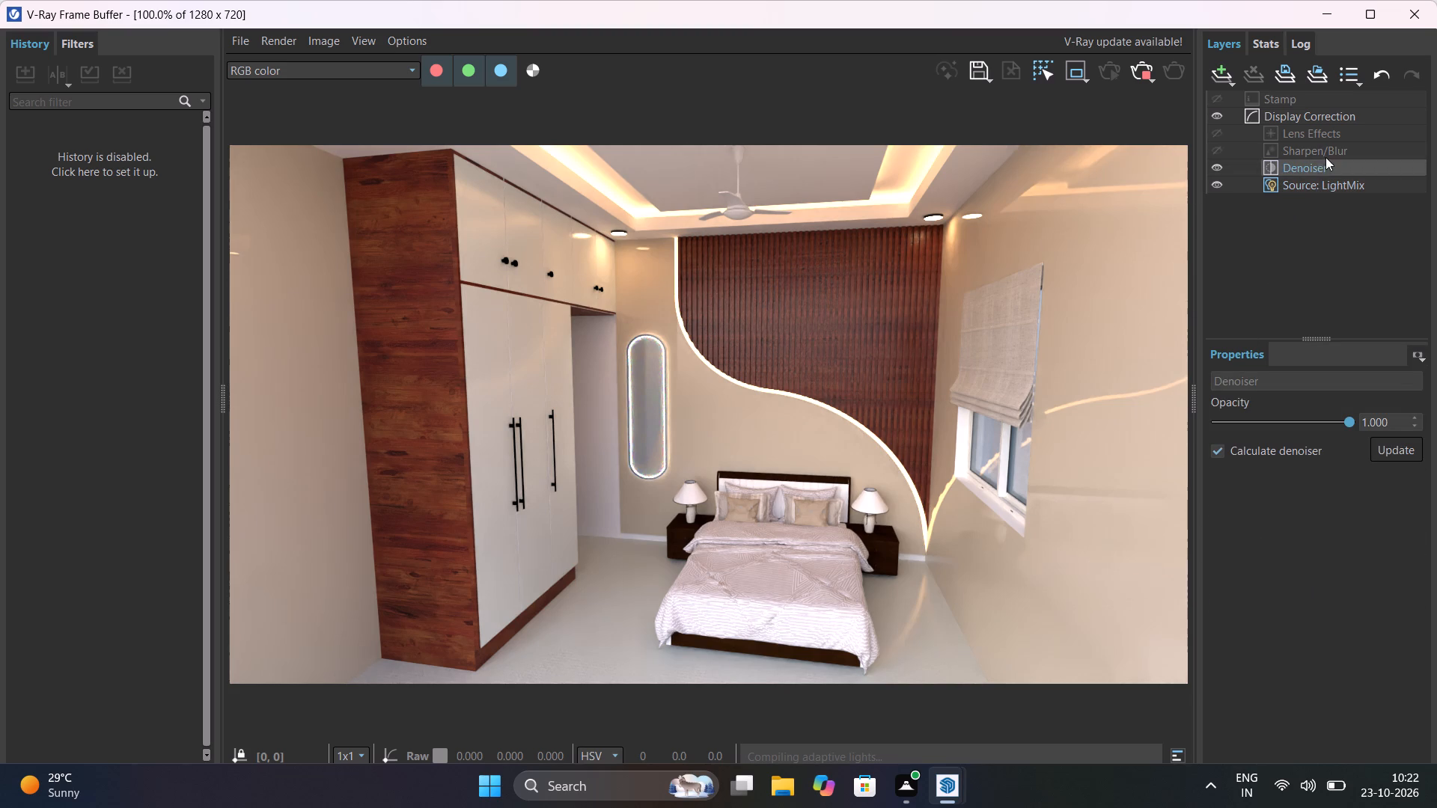
left_click(1328, 154)
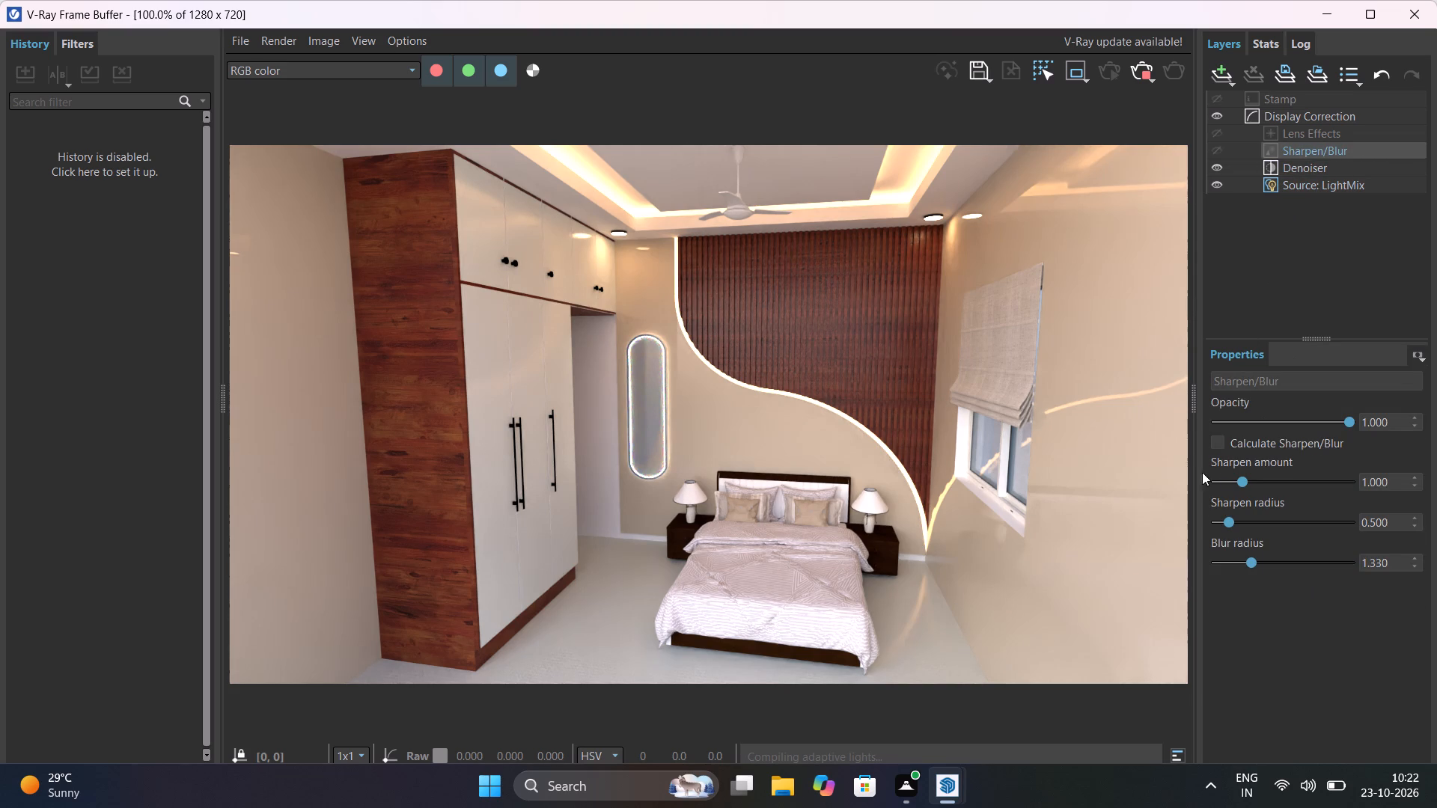
left_click(1215, 441)
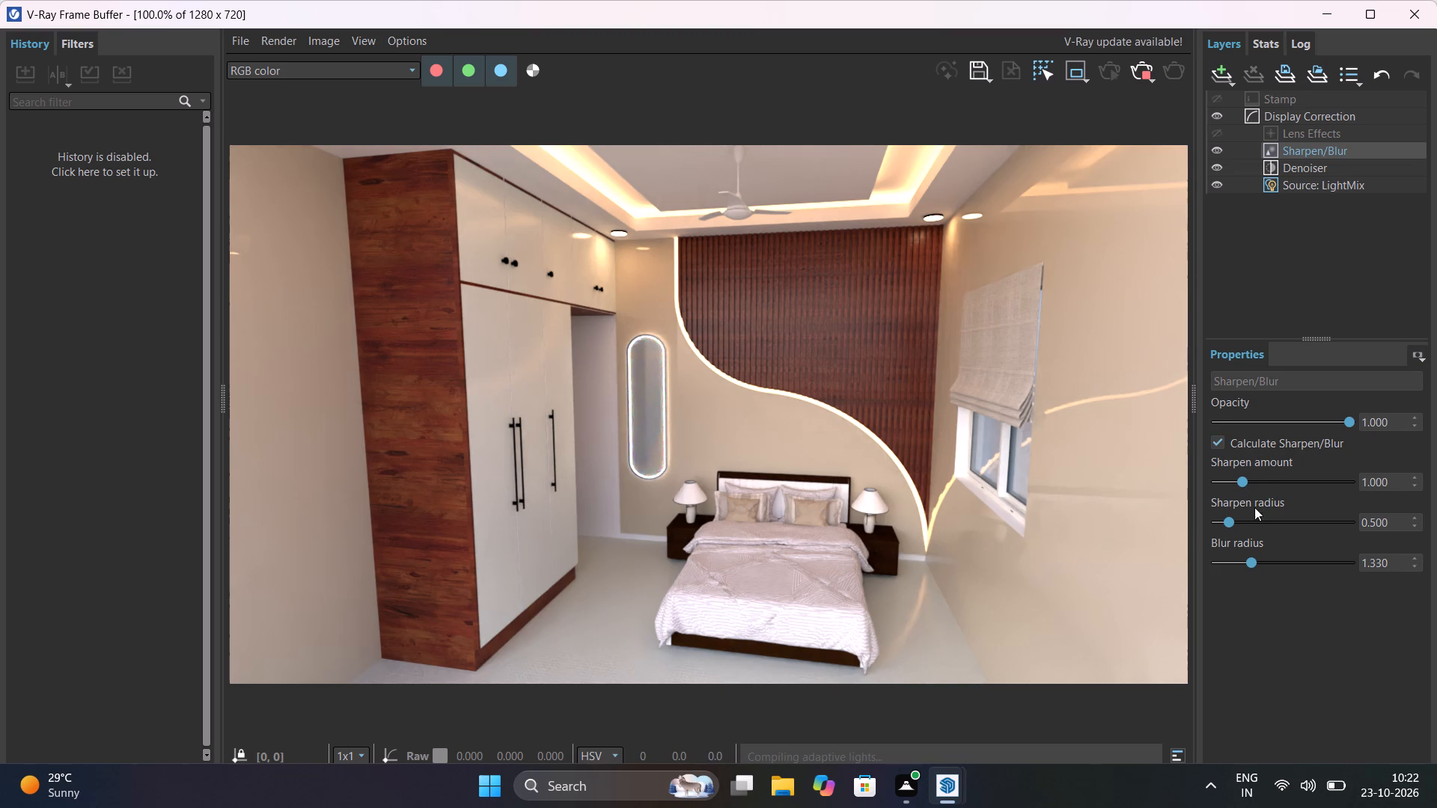
left_click(1268, 479)
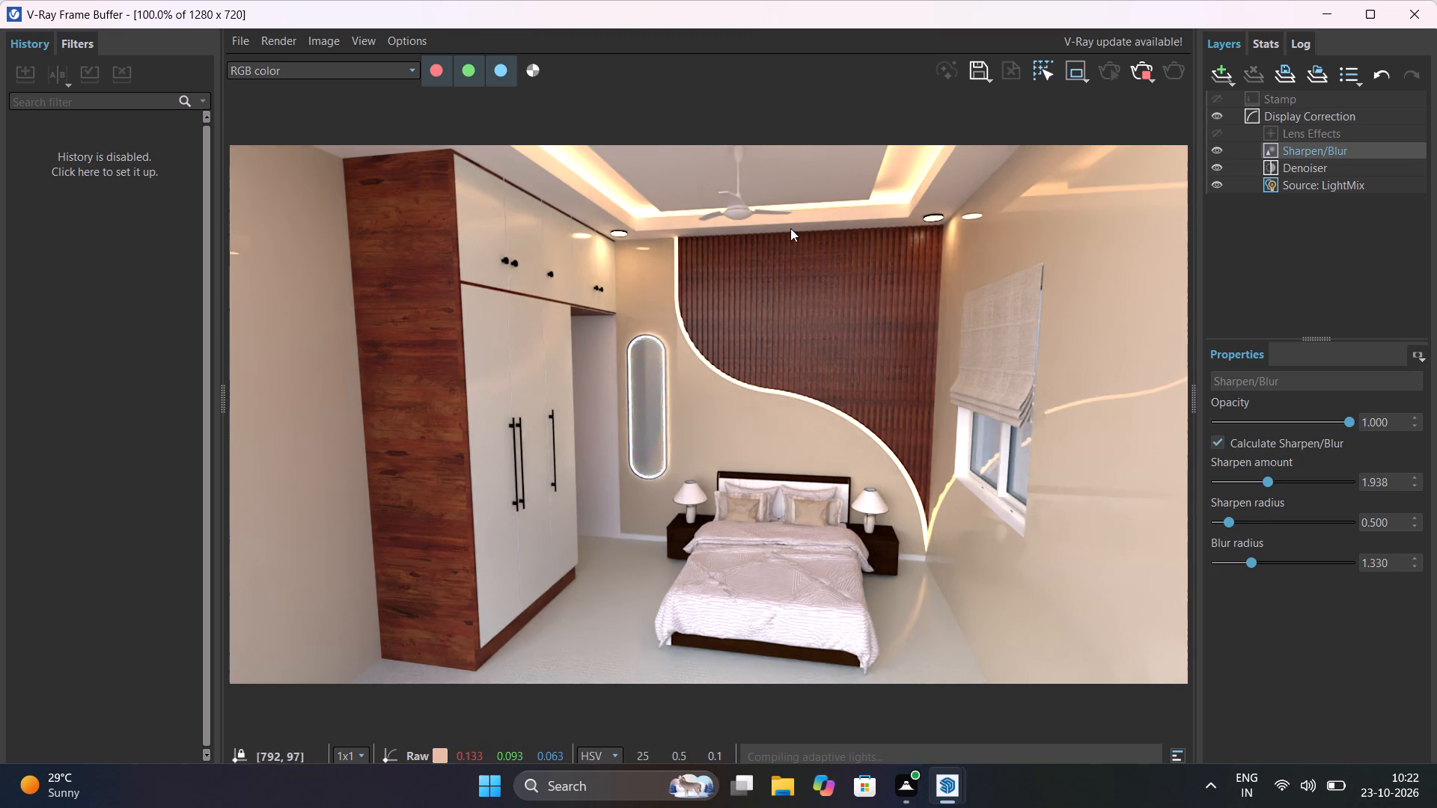
scroll(720, 283, "up", 3)
scroll(720, 283, "down", 1)
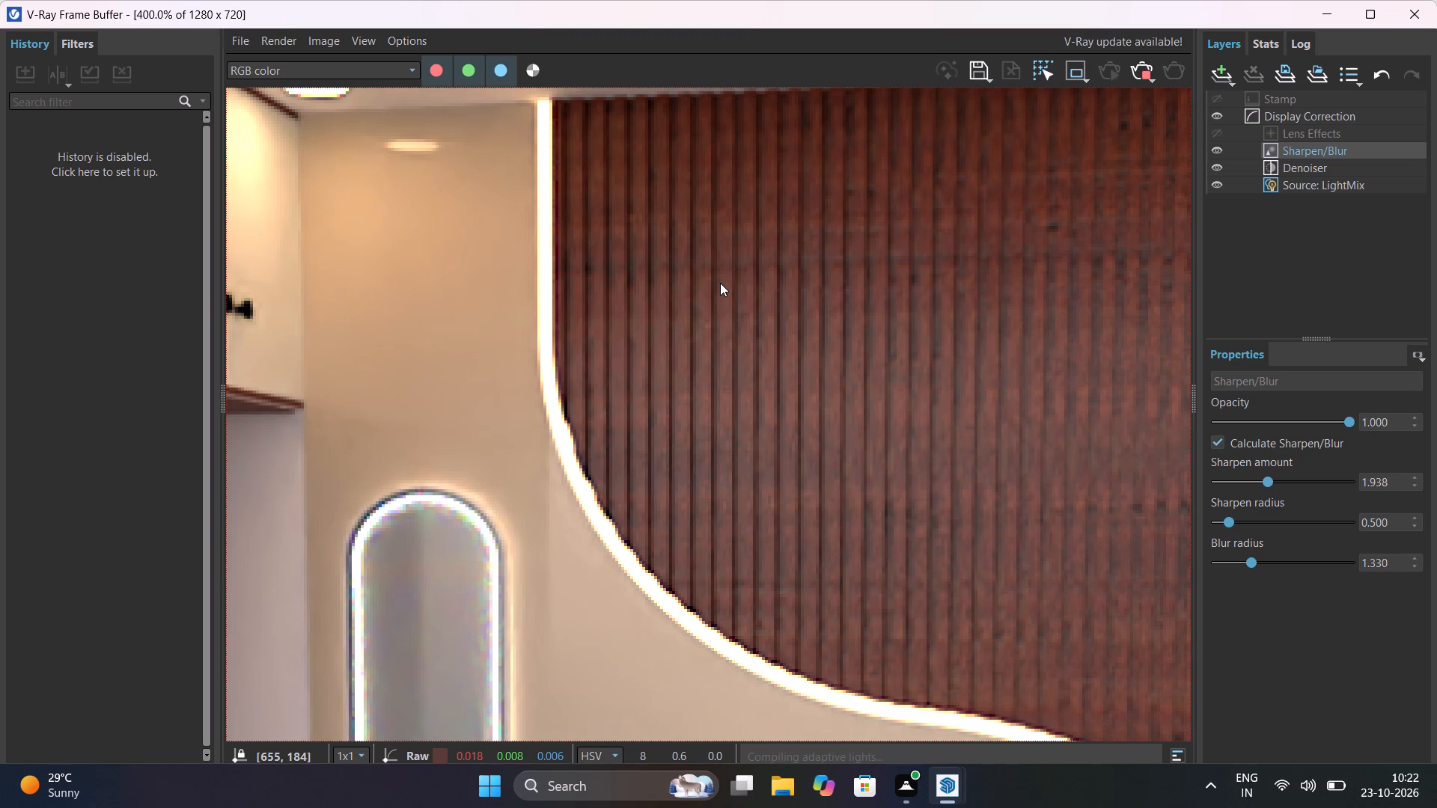
scroll(720, 283, "down", 1)
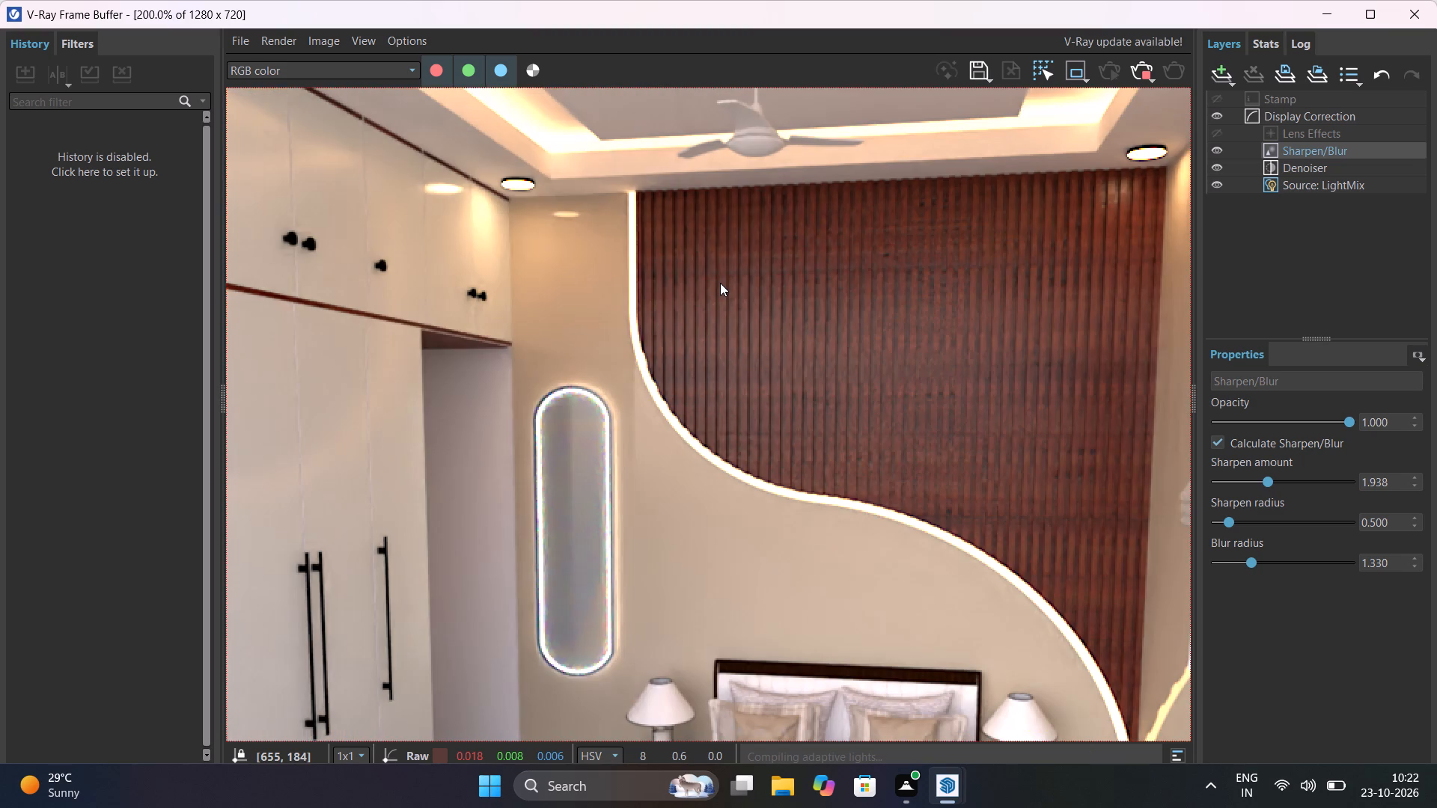
scroll(720, 283, "down", 1)
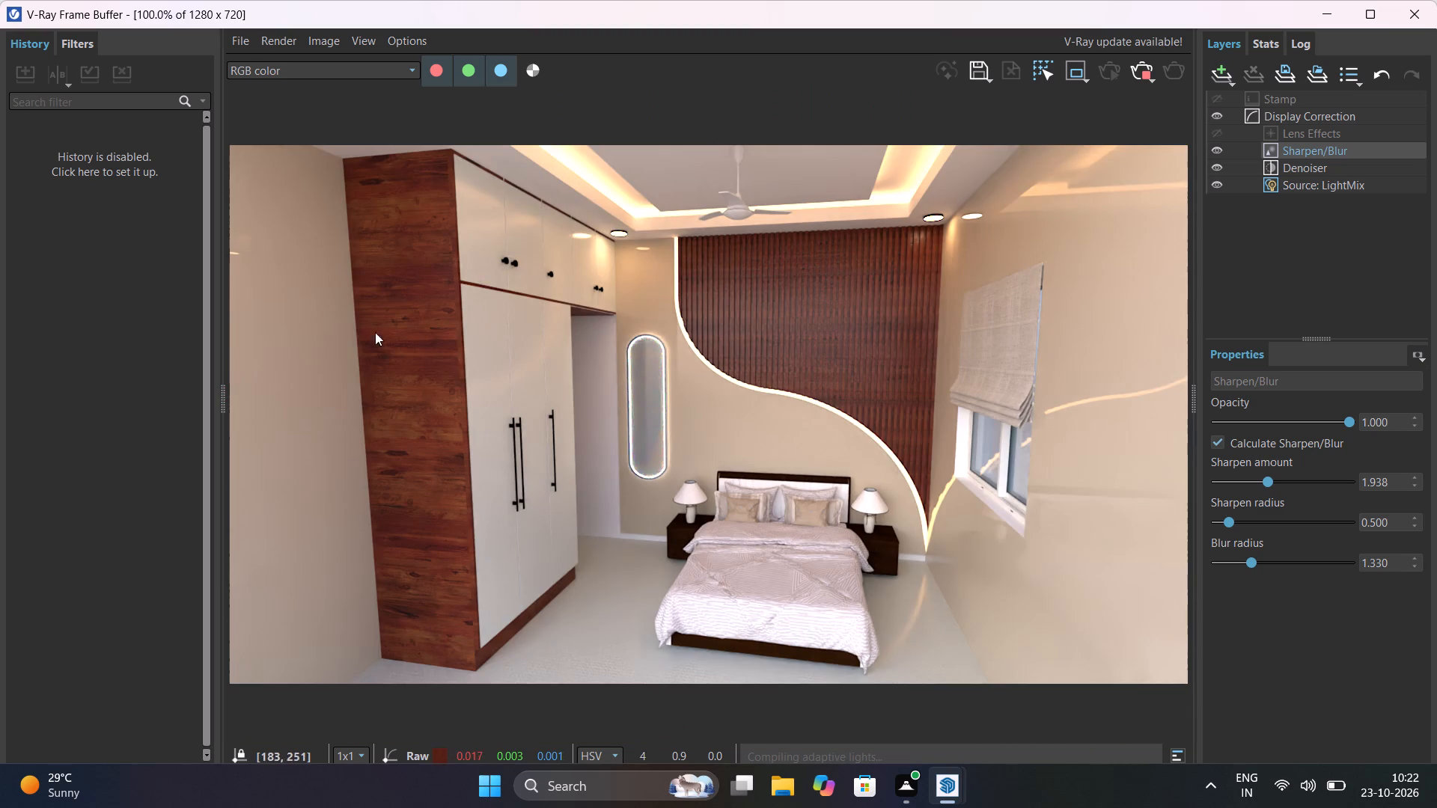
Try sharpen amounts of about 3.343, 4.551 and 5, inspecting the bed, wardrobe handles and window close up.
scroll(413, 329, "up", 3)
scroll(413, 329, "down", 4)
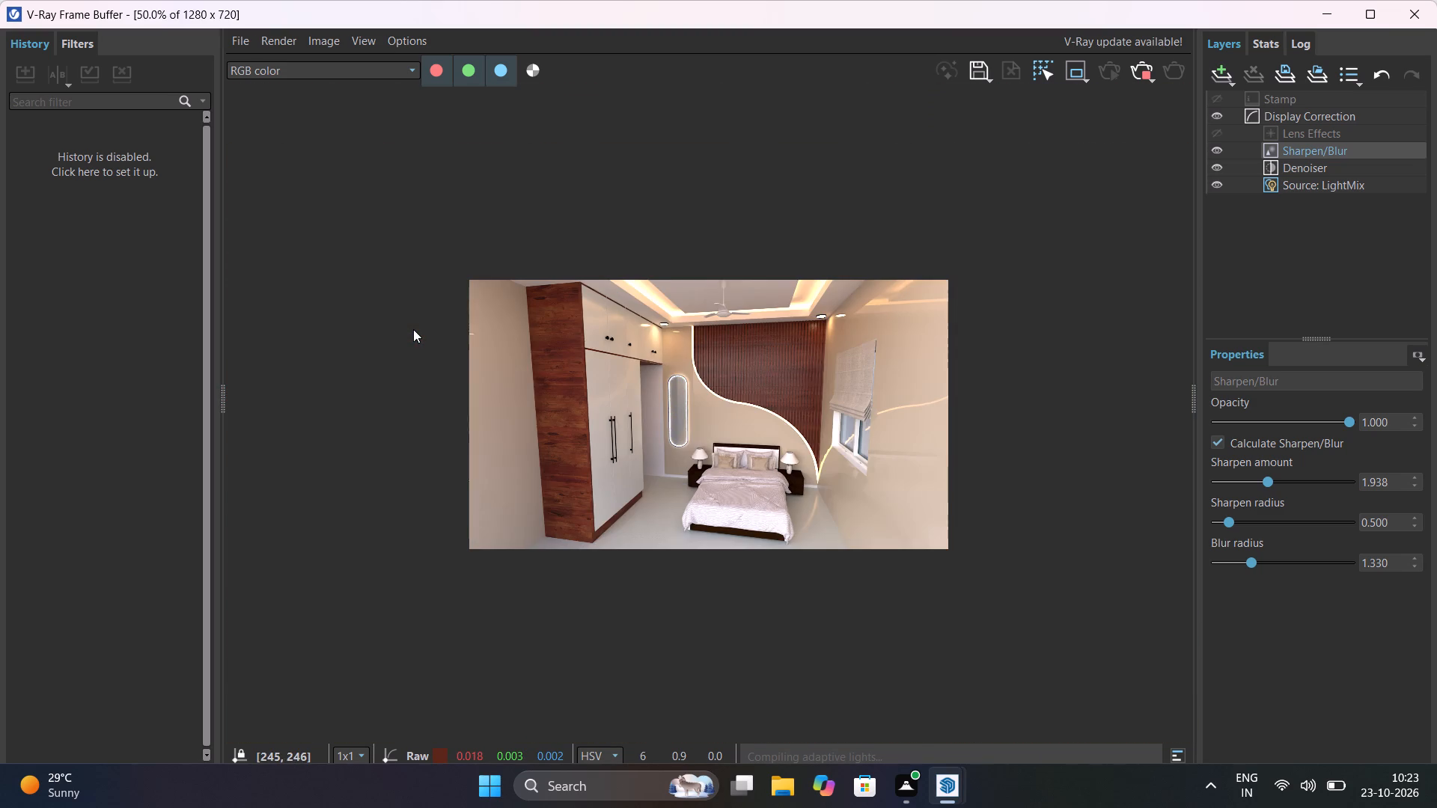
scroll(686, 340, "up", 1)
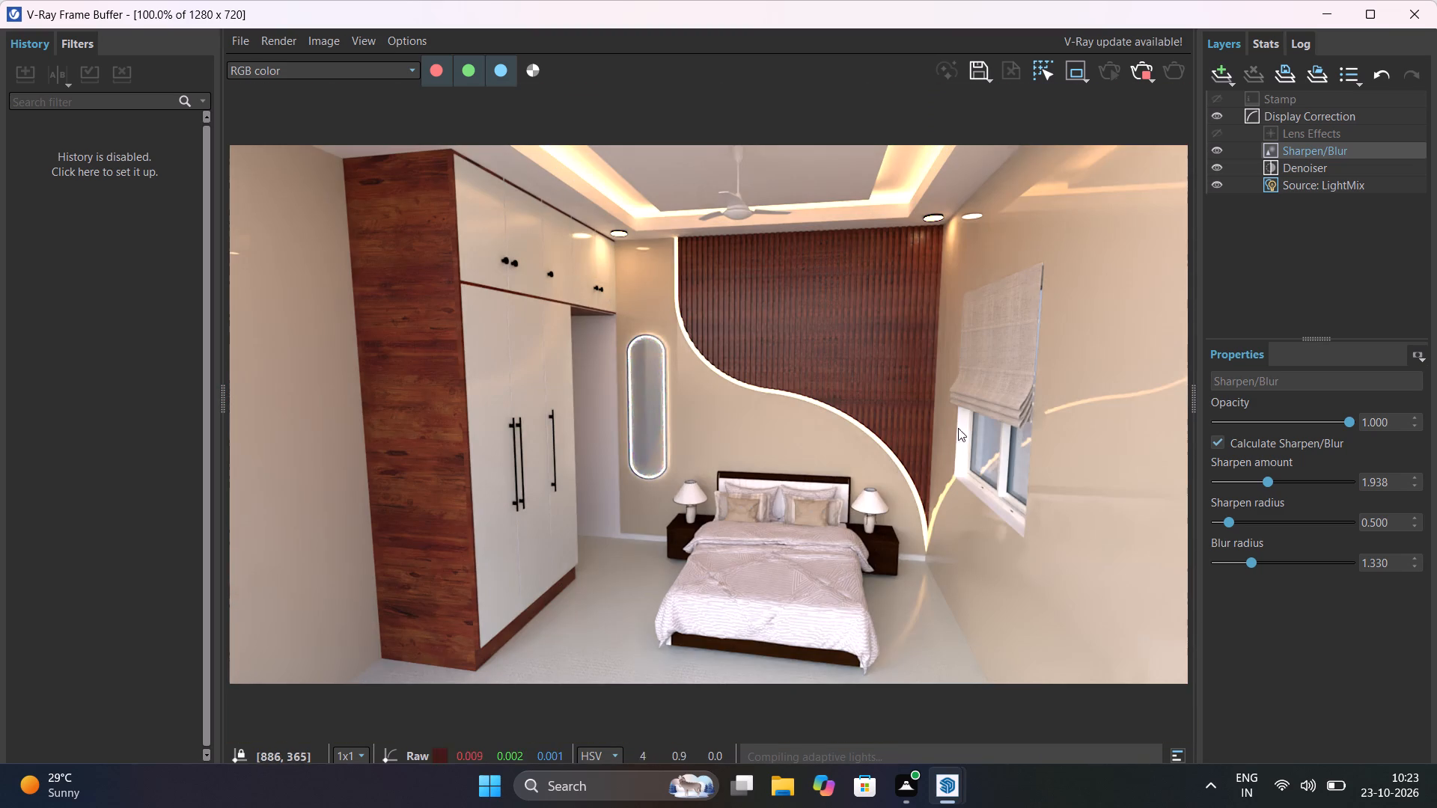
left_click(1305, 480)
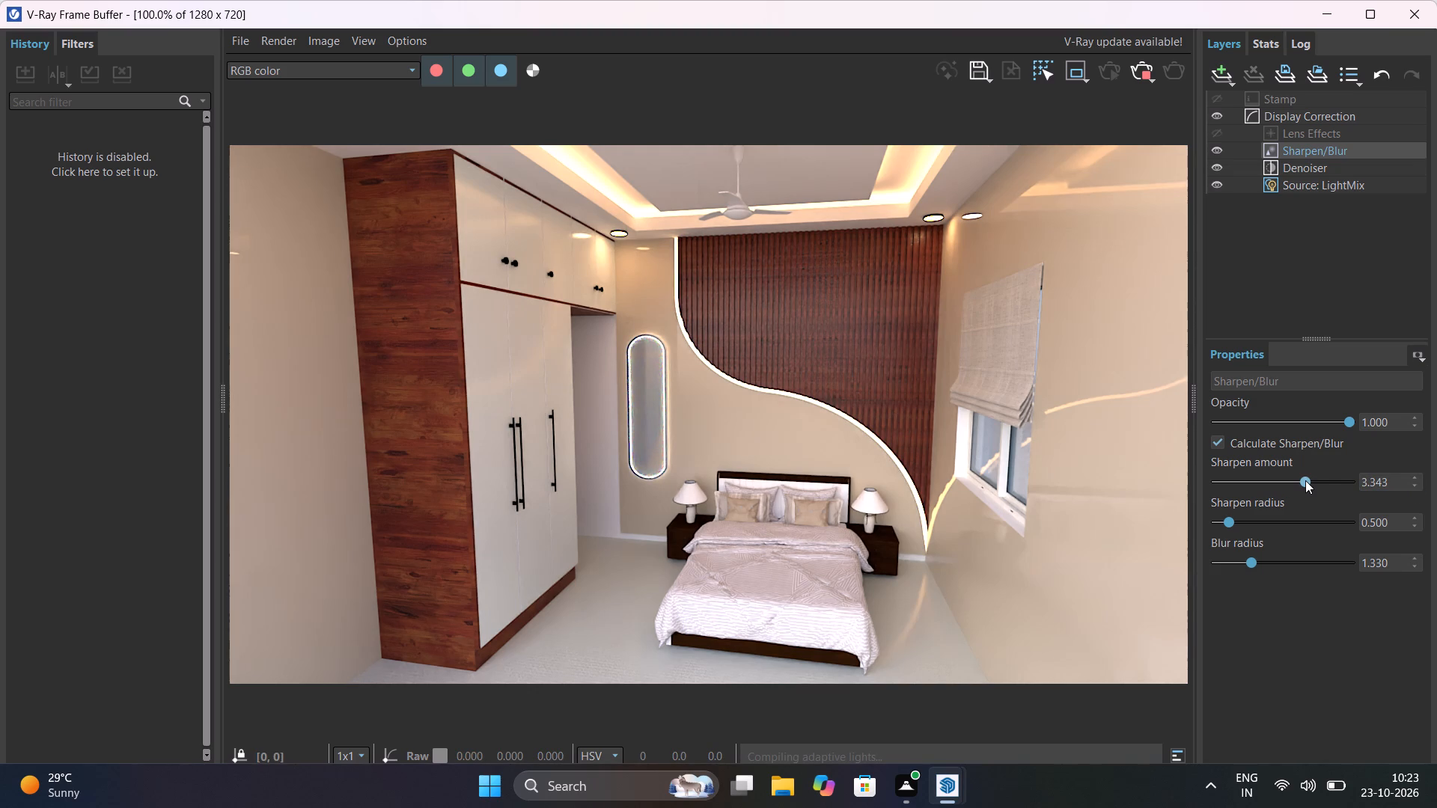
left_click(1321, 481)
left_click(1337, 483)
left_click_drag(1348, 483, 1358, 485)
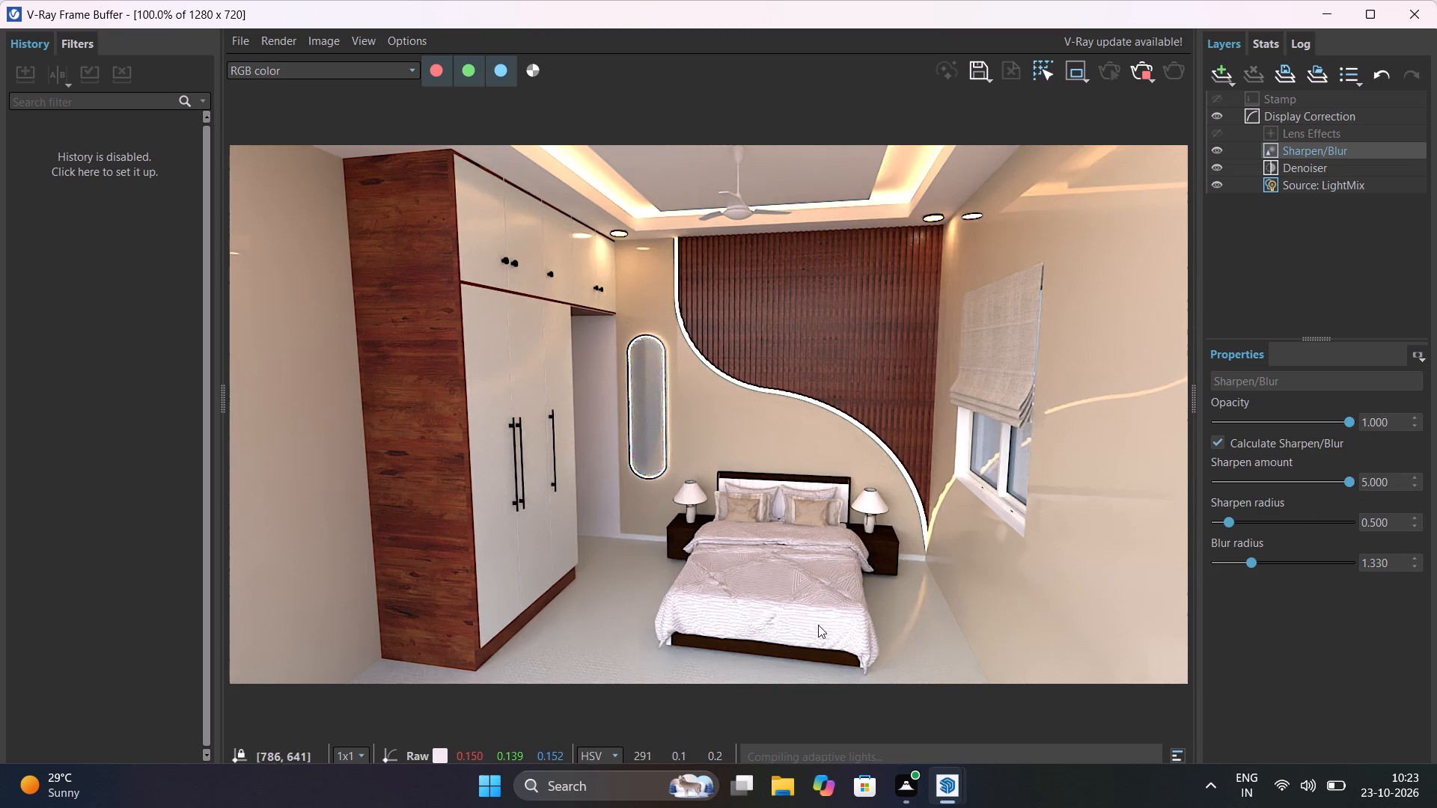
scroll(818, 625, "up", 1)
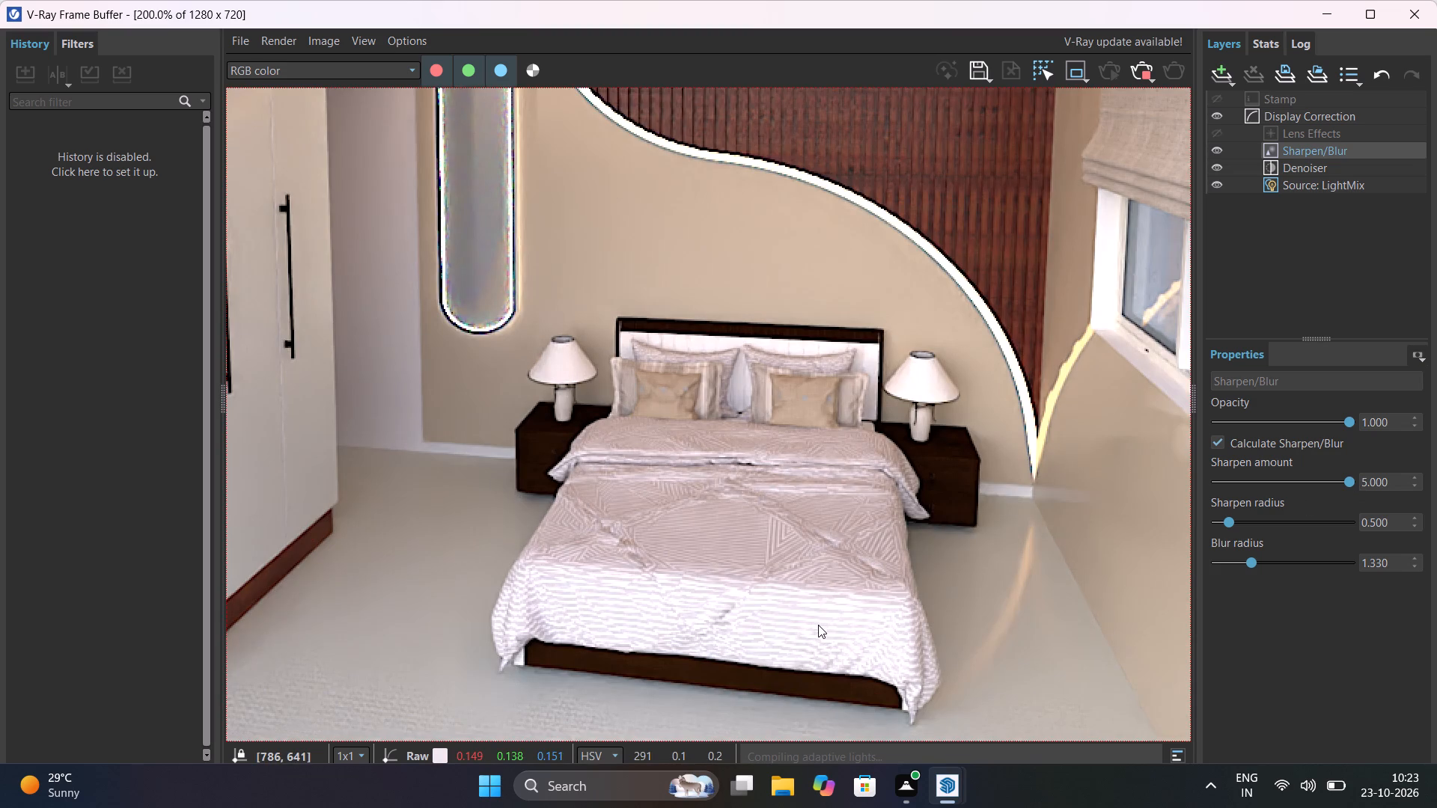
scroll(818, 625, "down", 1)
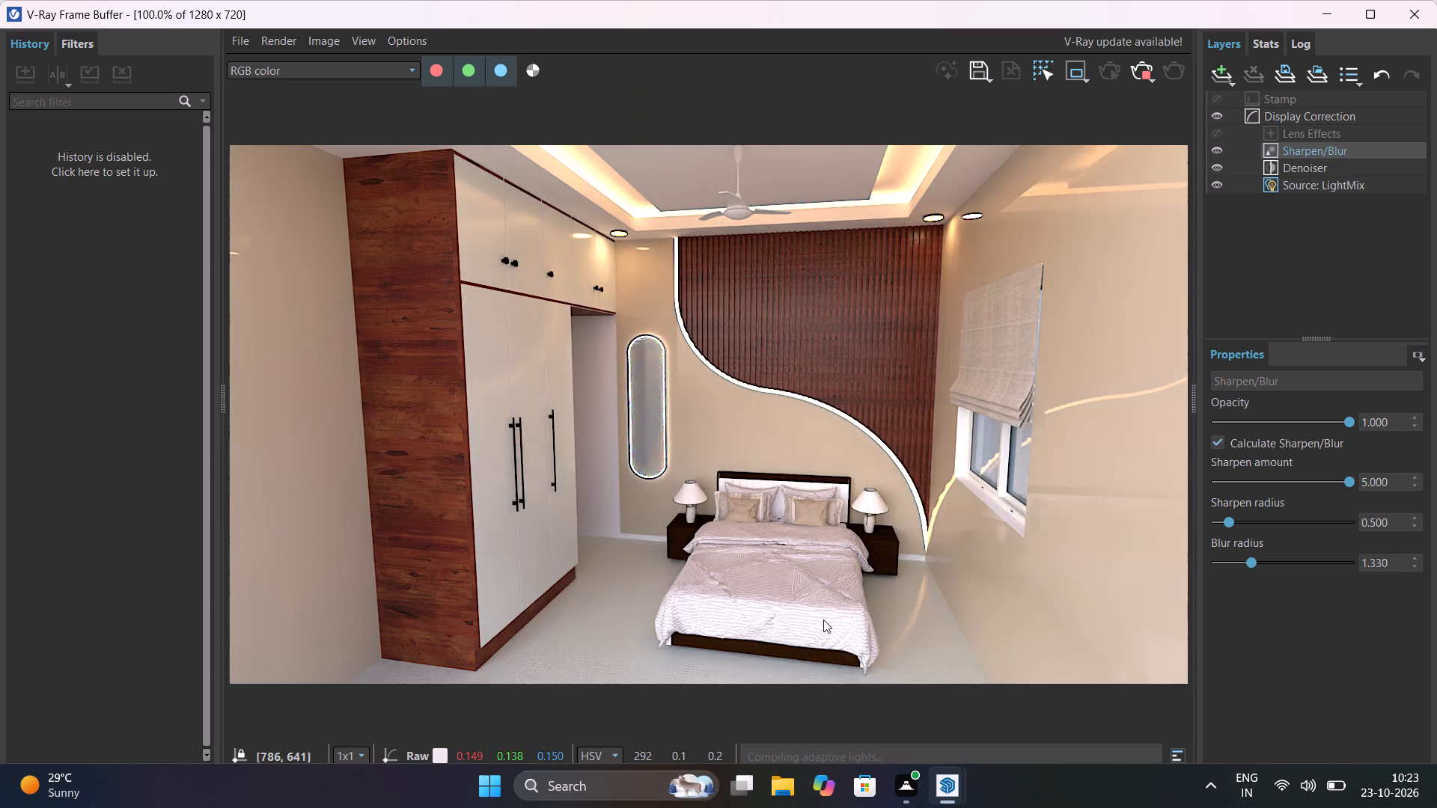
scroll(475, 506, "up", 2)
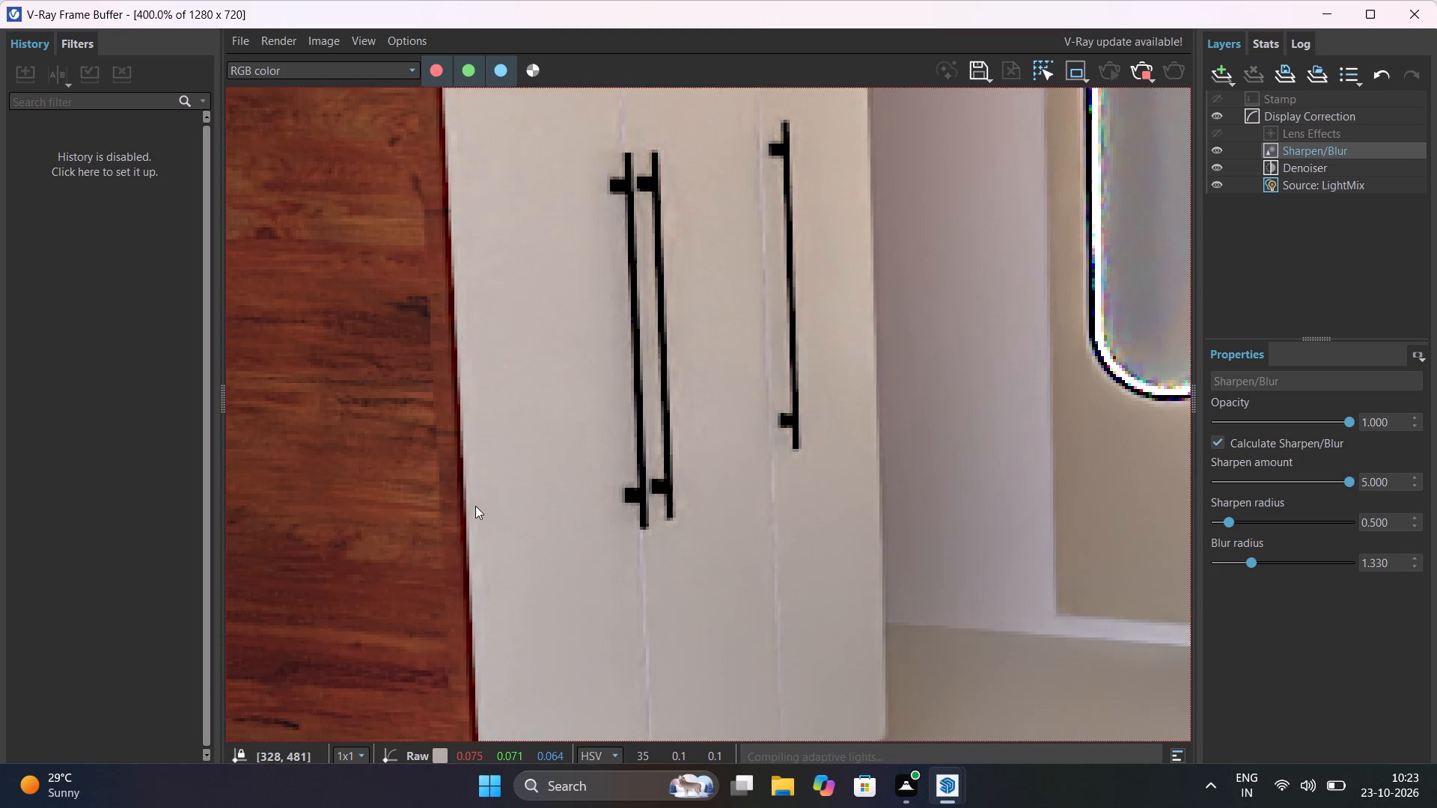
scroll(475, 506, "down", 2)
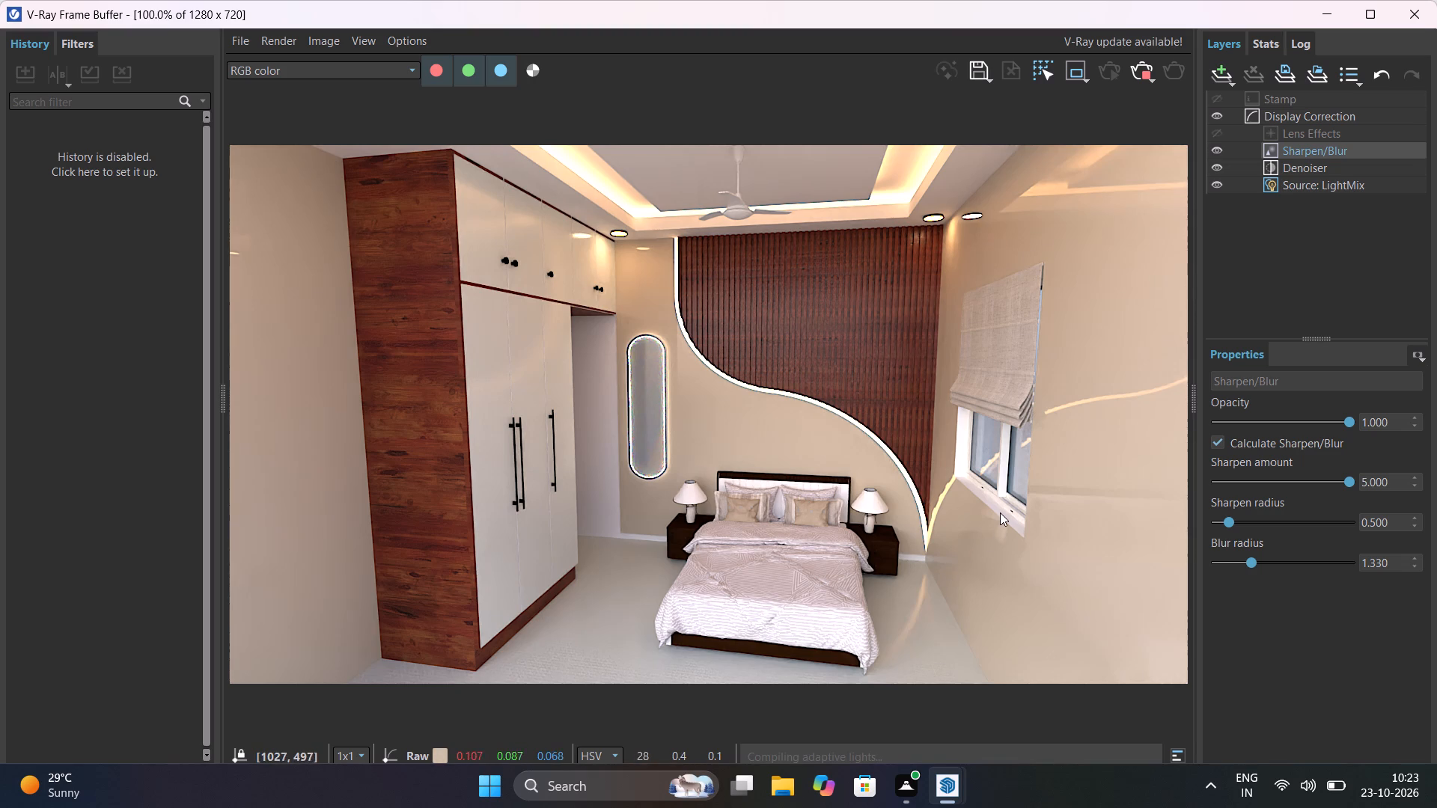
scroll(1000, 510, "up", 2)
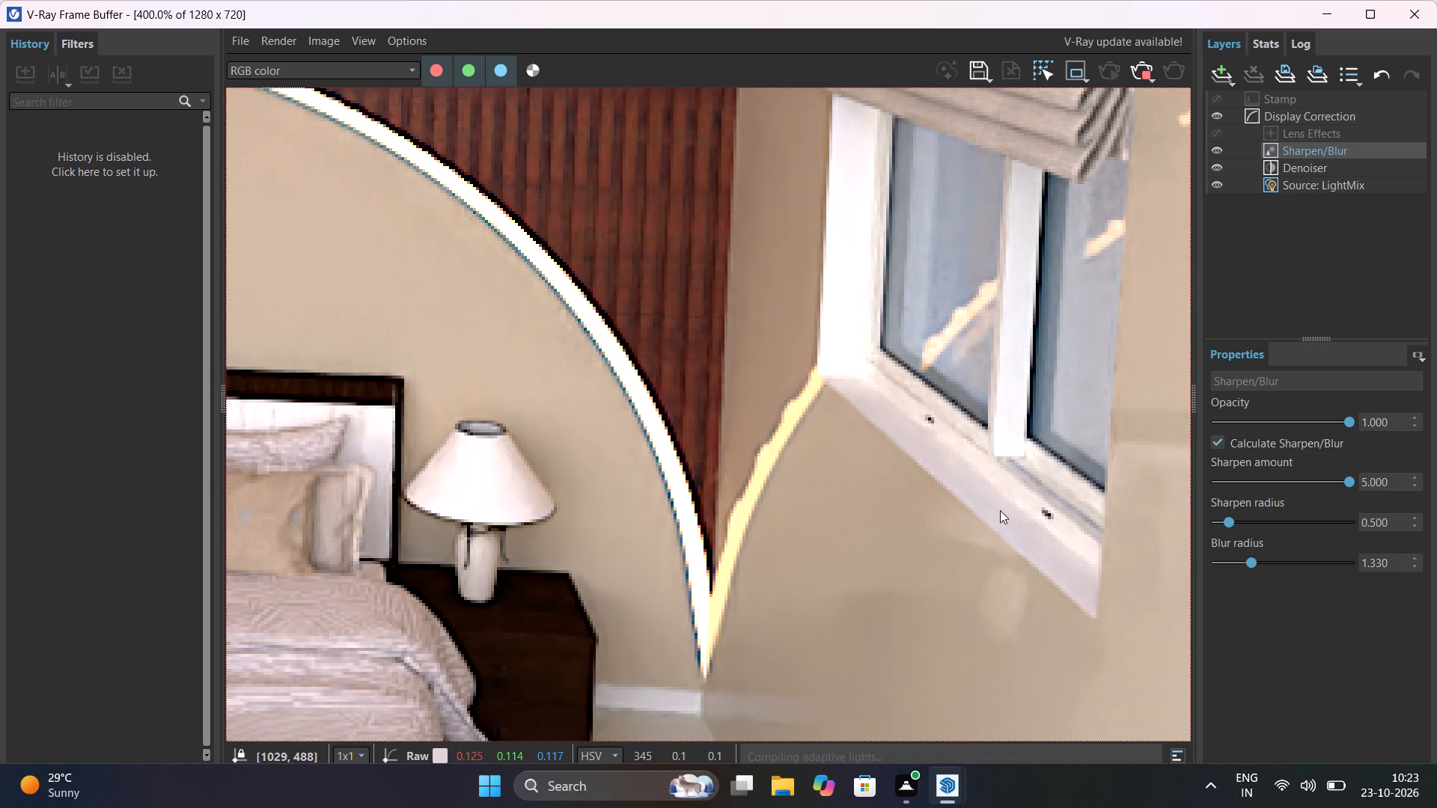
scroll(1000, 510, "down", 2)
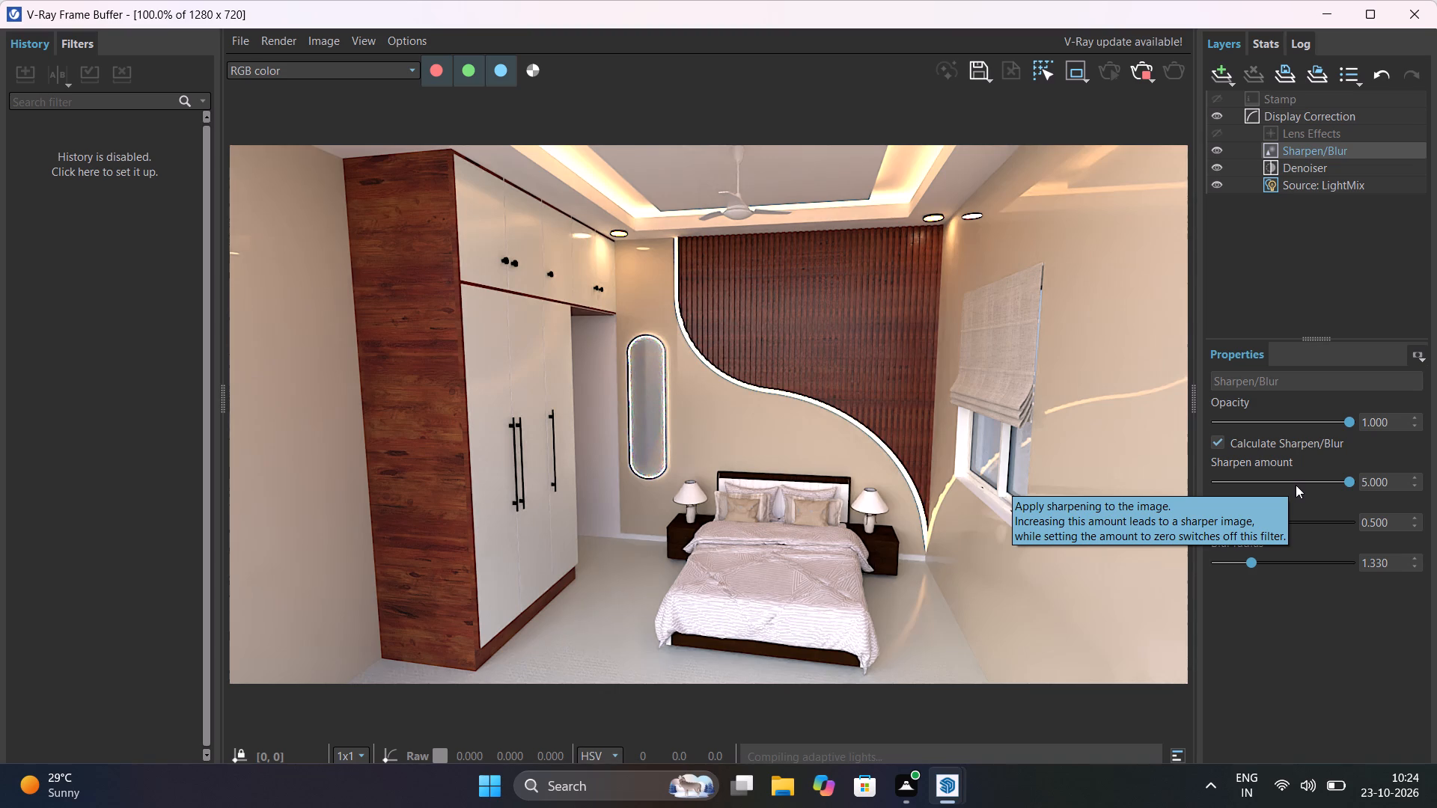
Lower the Sharpen/Blur sharpen amount to about 2.978 and further to about 2.022.
left_click(1296, 485)
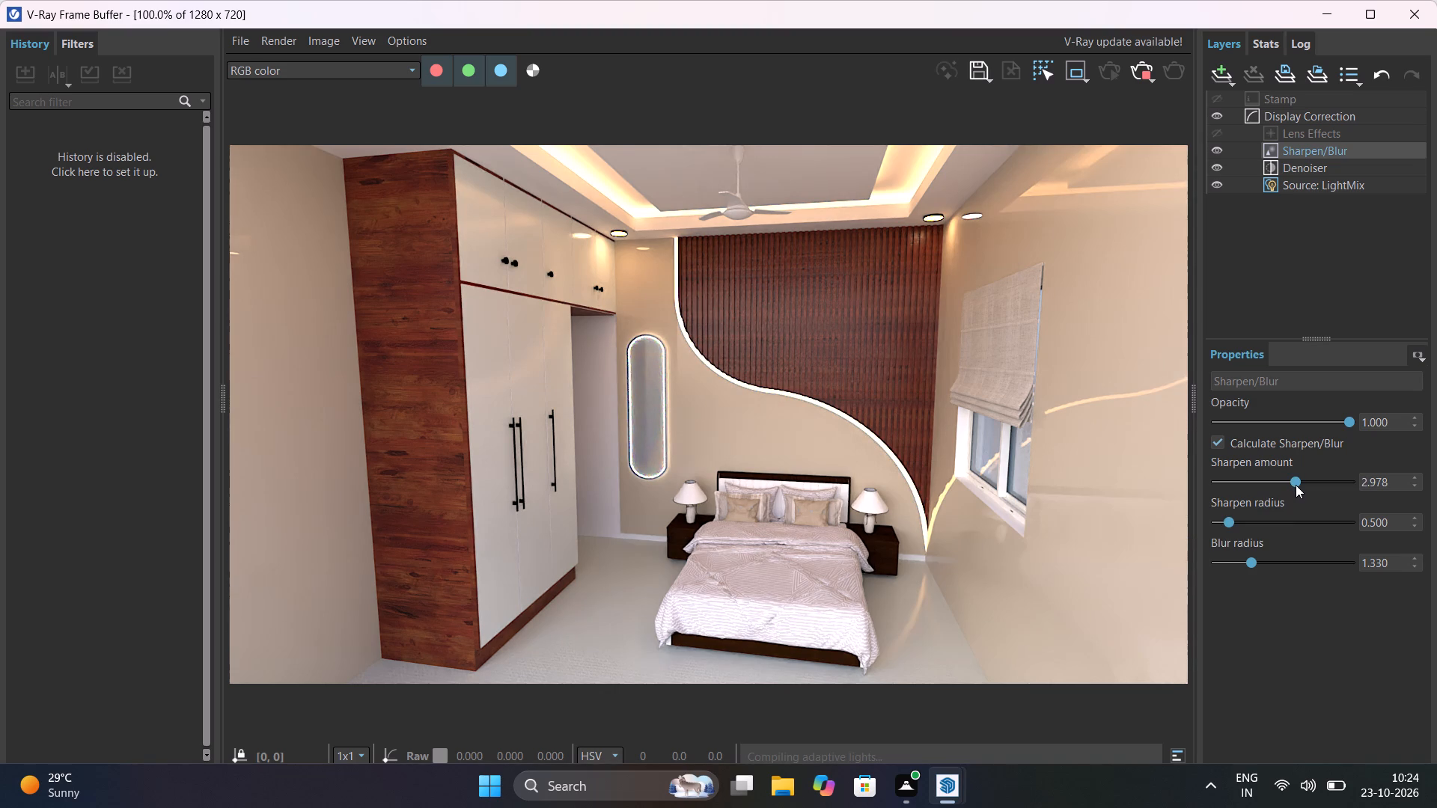
left_click(1270, 483)
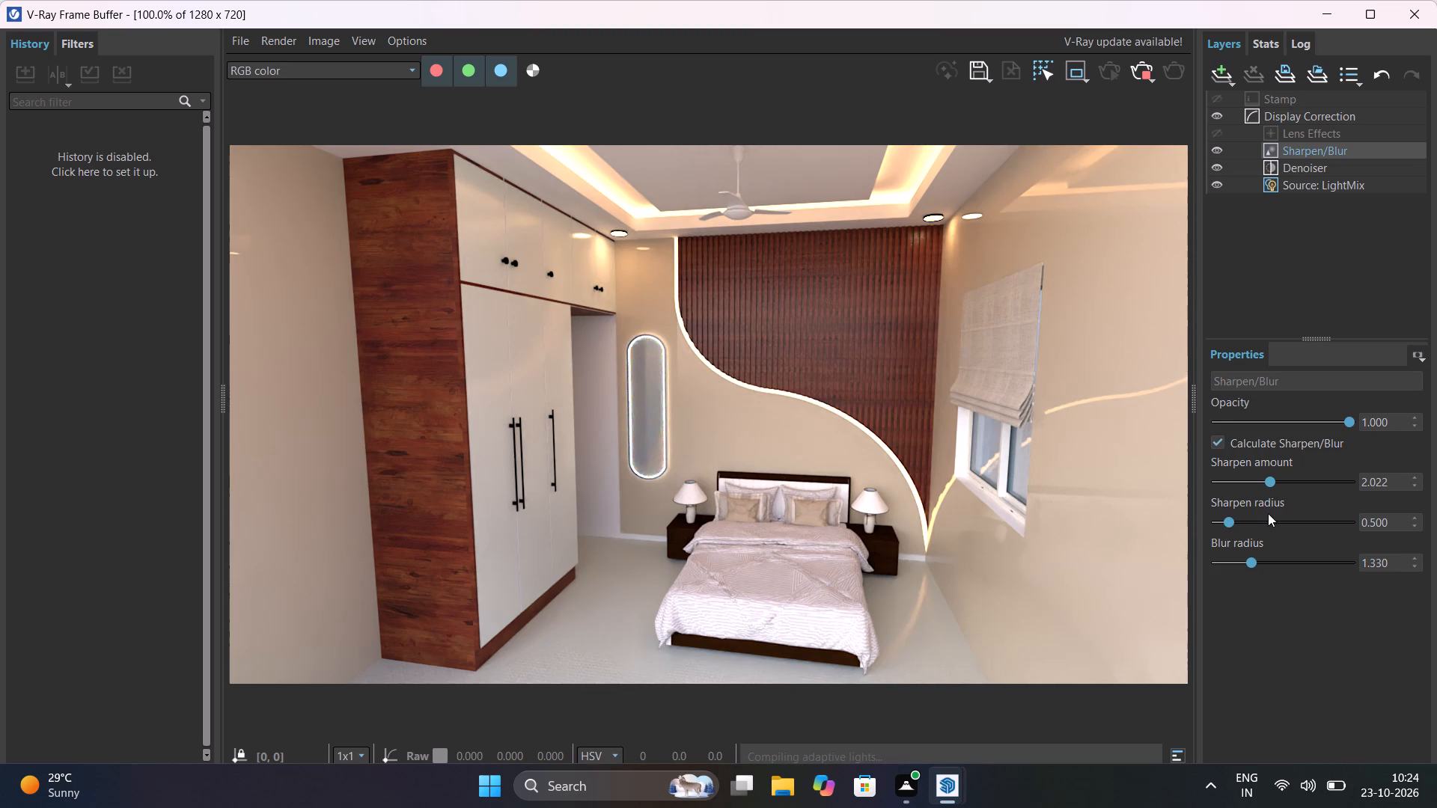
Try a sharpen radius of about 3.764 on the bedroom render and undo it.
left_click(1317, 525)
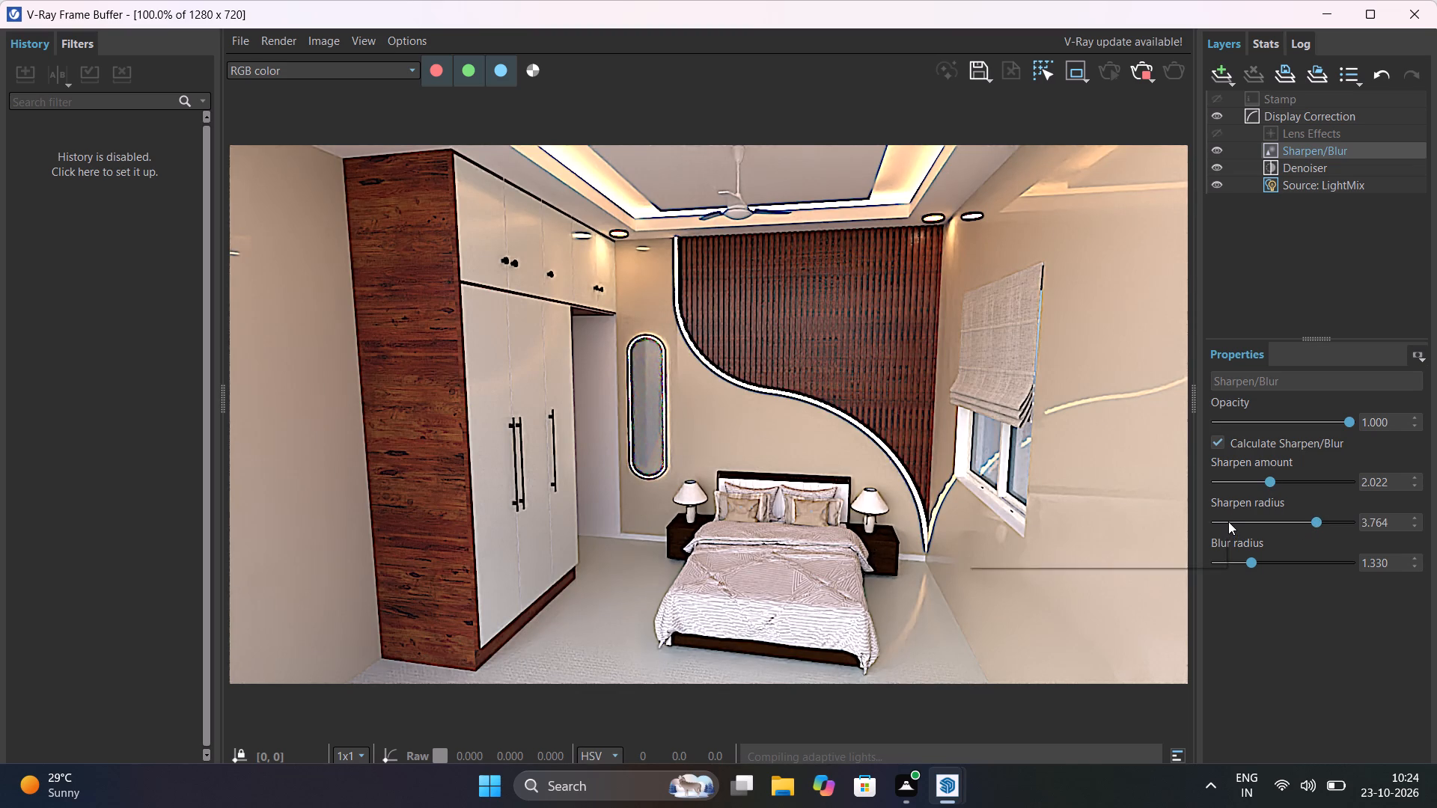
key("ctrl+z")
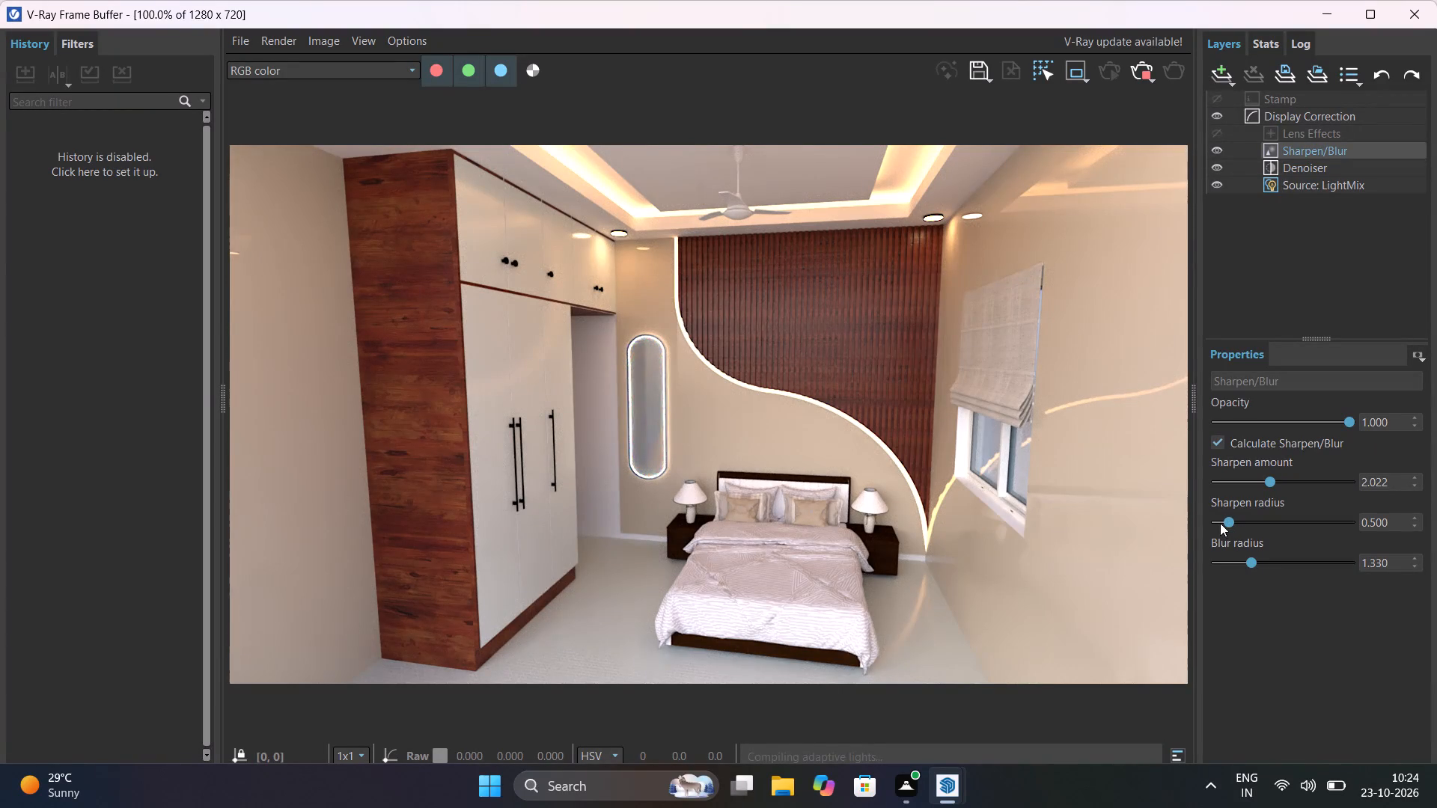
Set the sharpen radius to about 0.140 and inspect the wall paneling and mirror close up.
left_click(1220, 523)
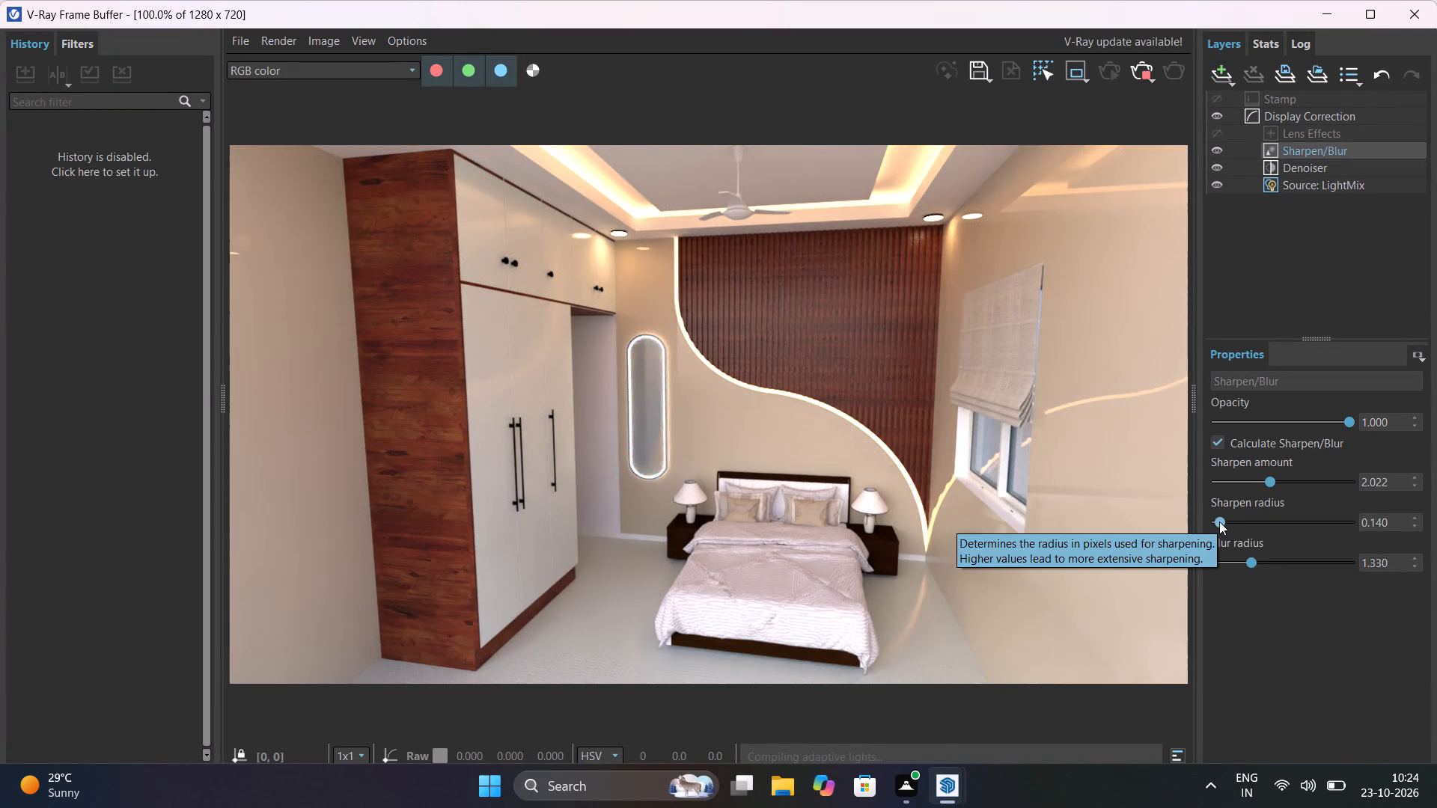
scroll(781, 336, "up", 1)
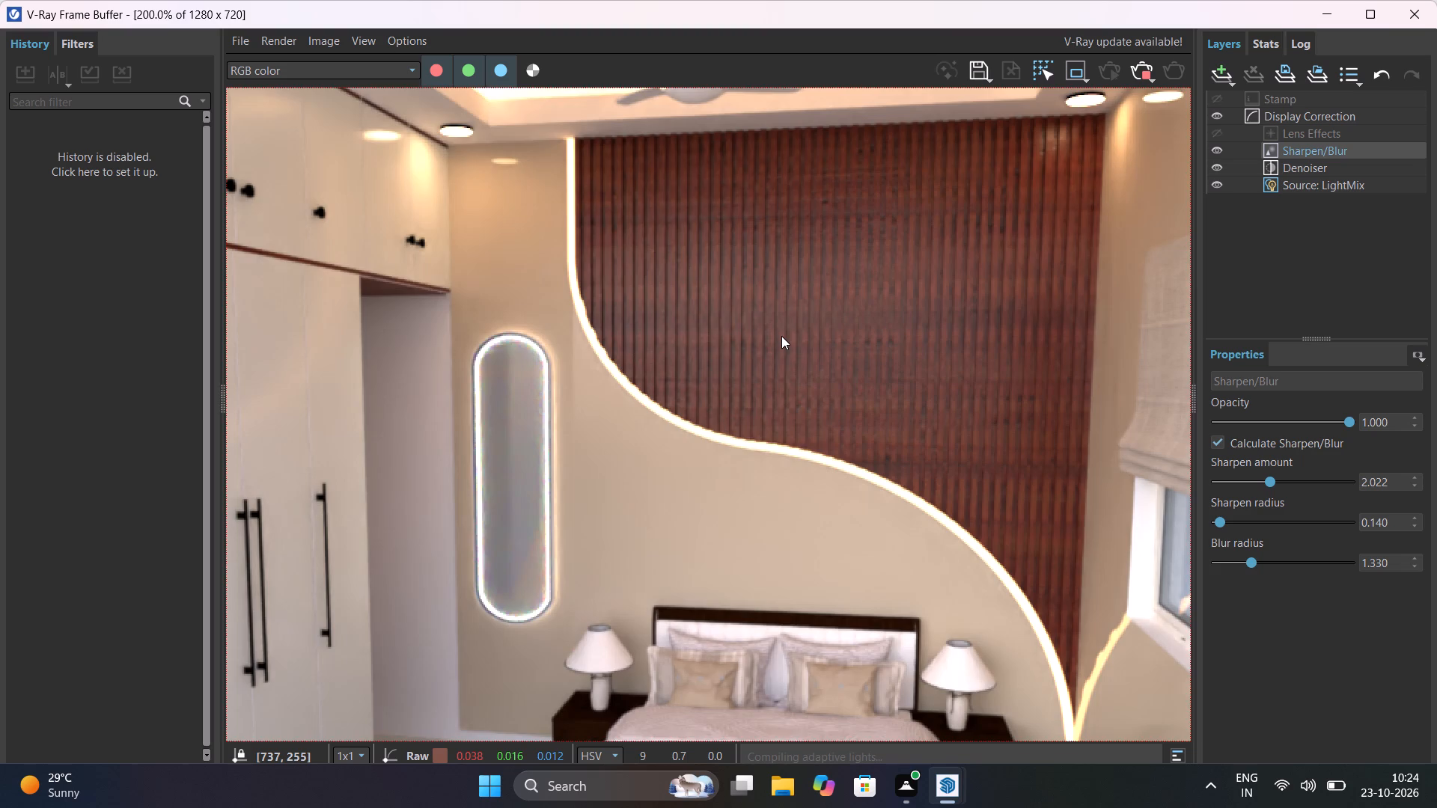
scroll(781, 336, "down", 1)
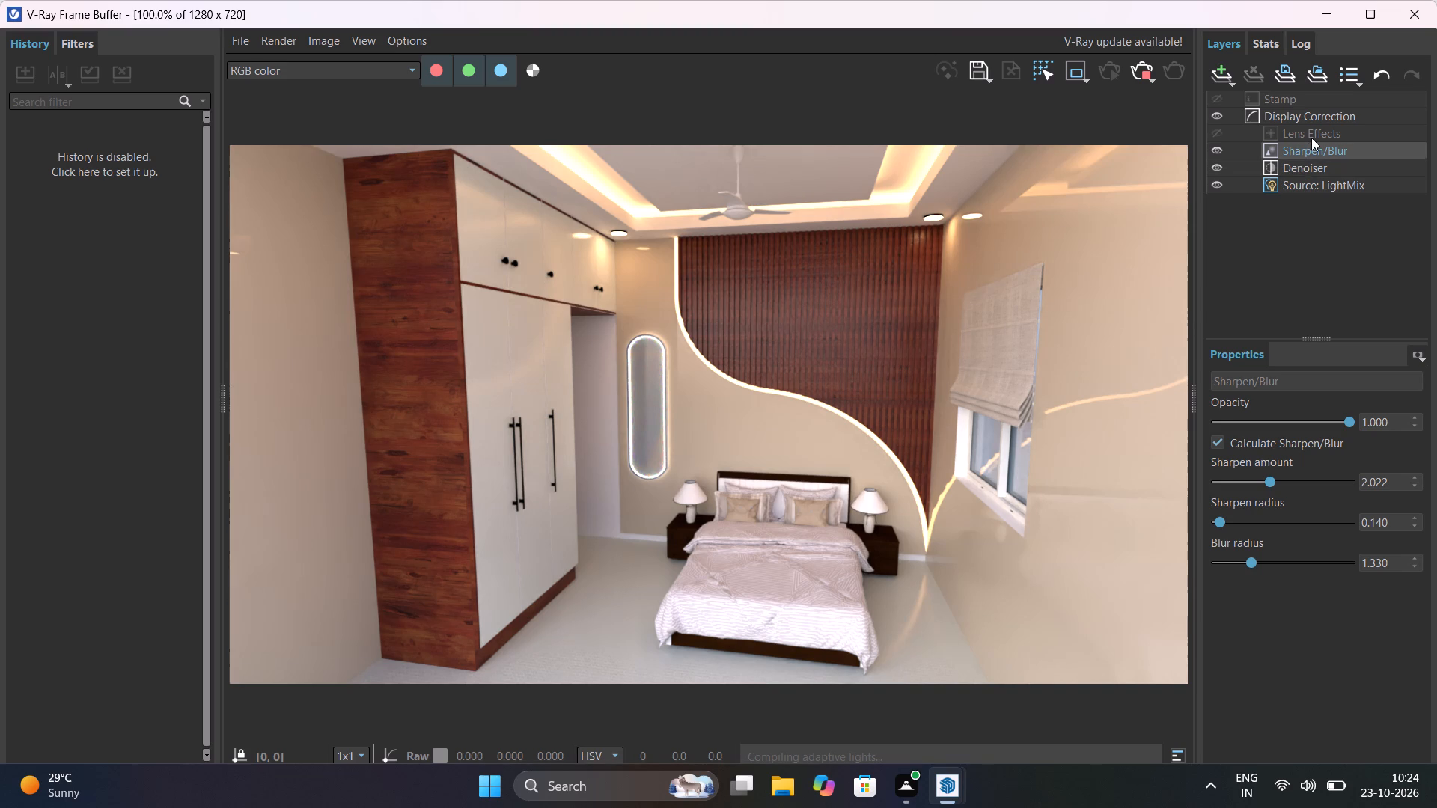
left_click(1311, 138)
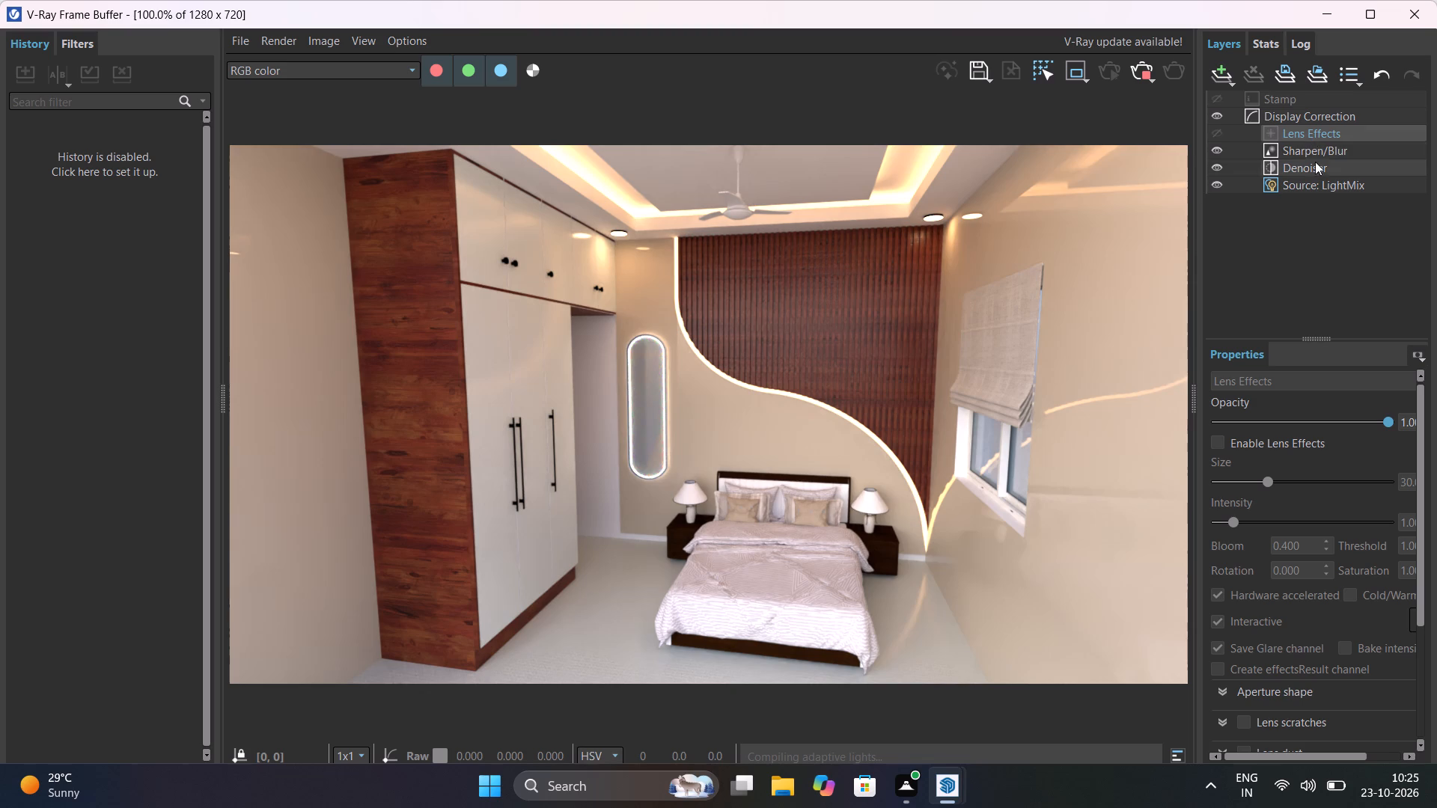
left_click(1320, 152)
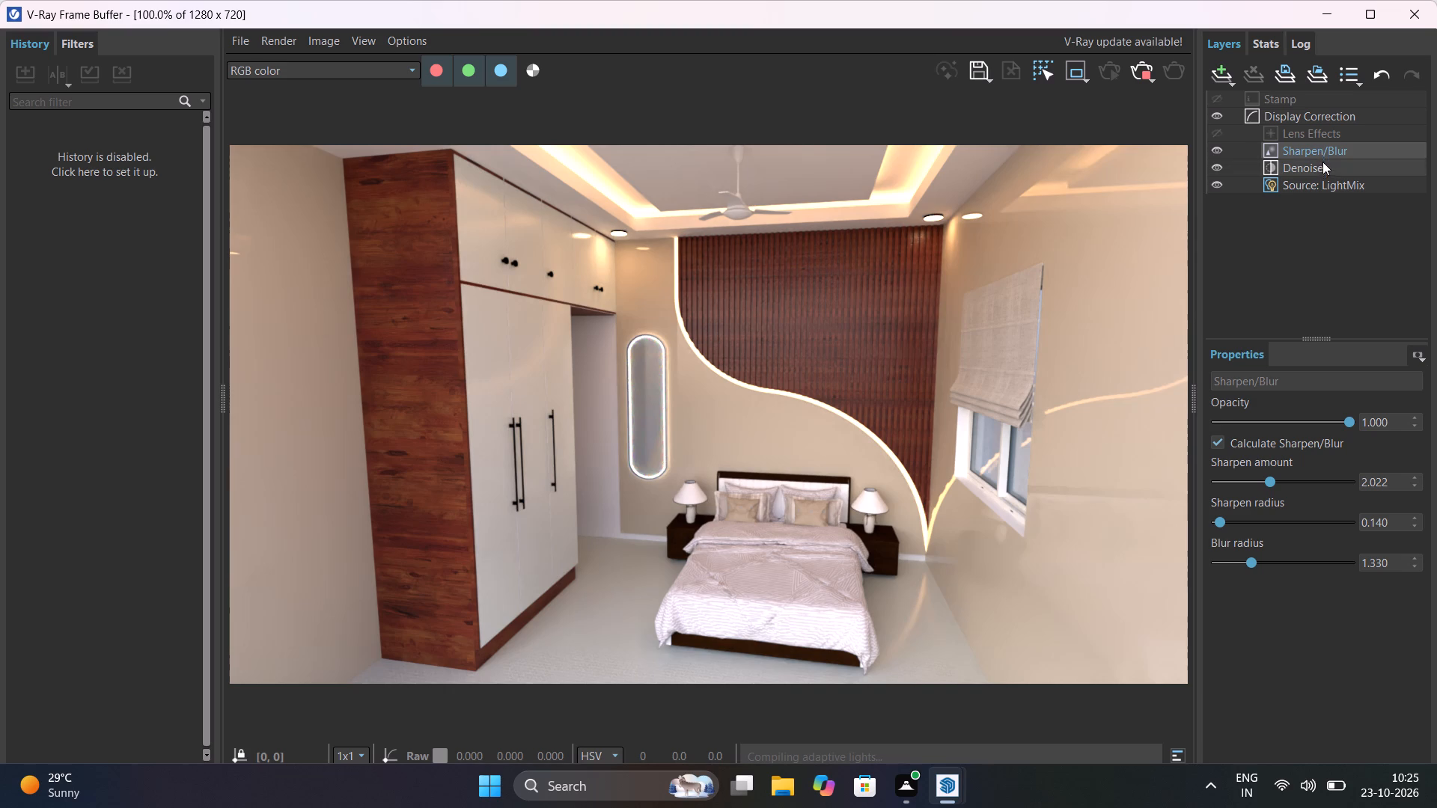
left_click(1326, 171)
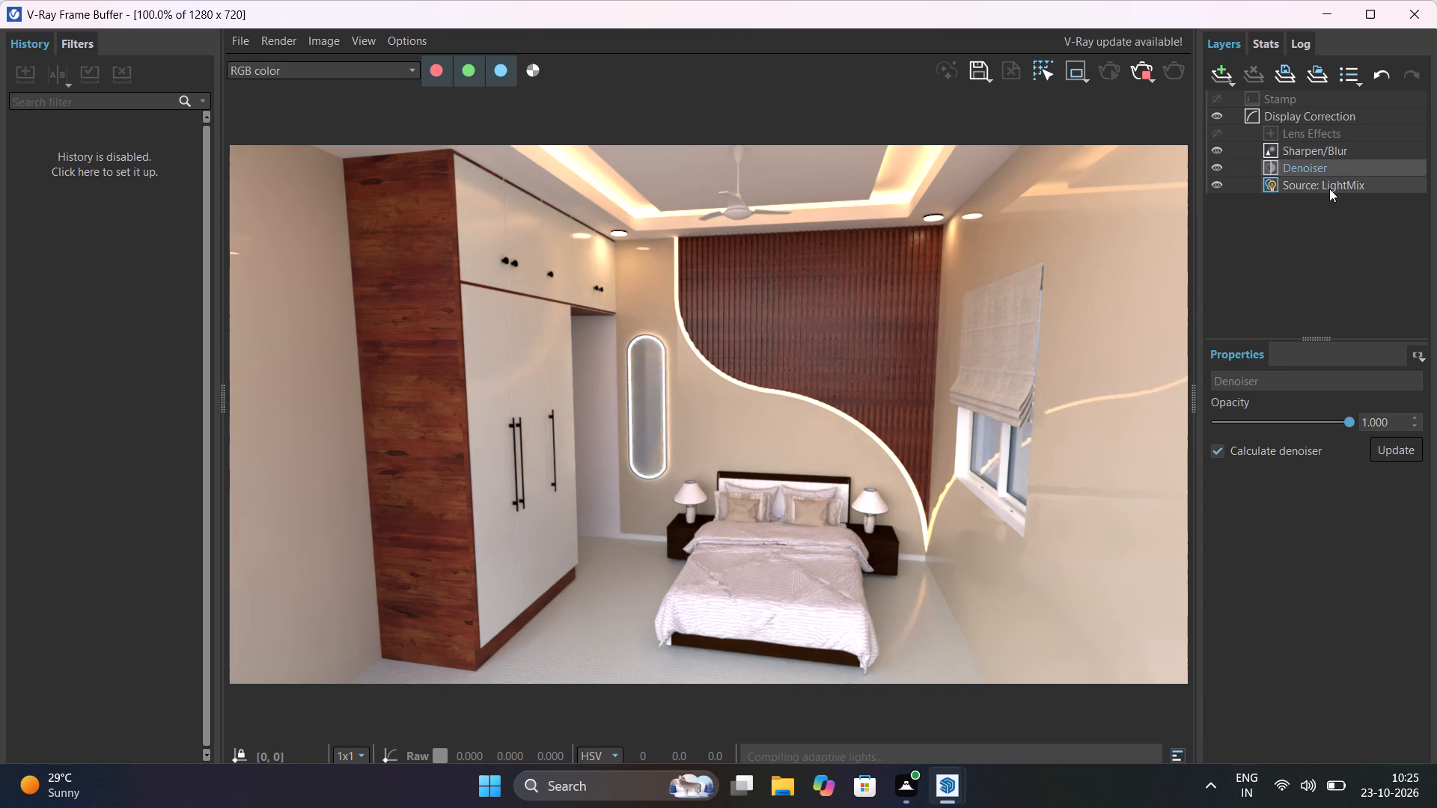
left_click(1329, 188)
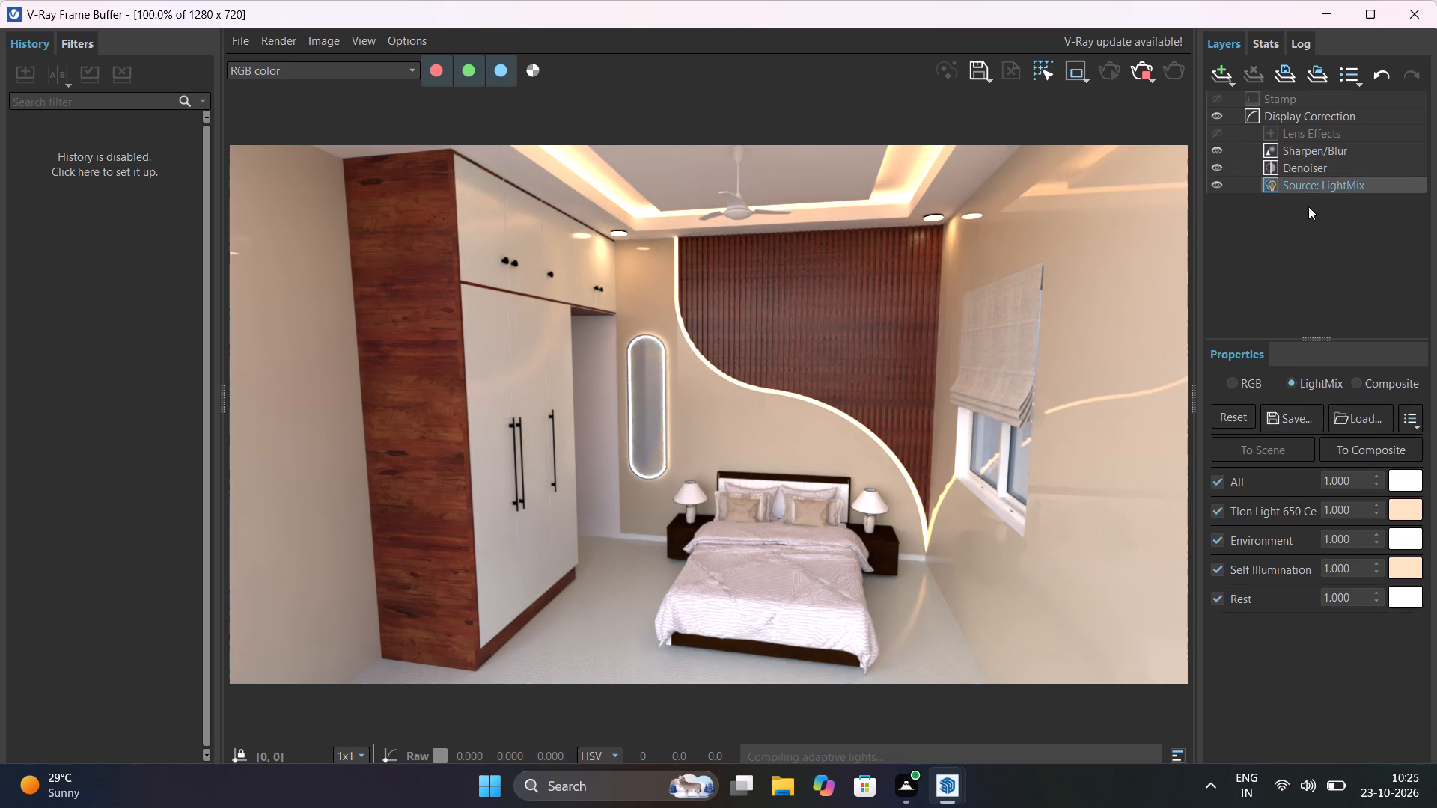
Try Display Correction exposures of about 1.452, 2.650 and 2.051, inspecting the room close up, and set the exposure to 2.
left_click(1330, 111)
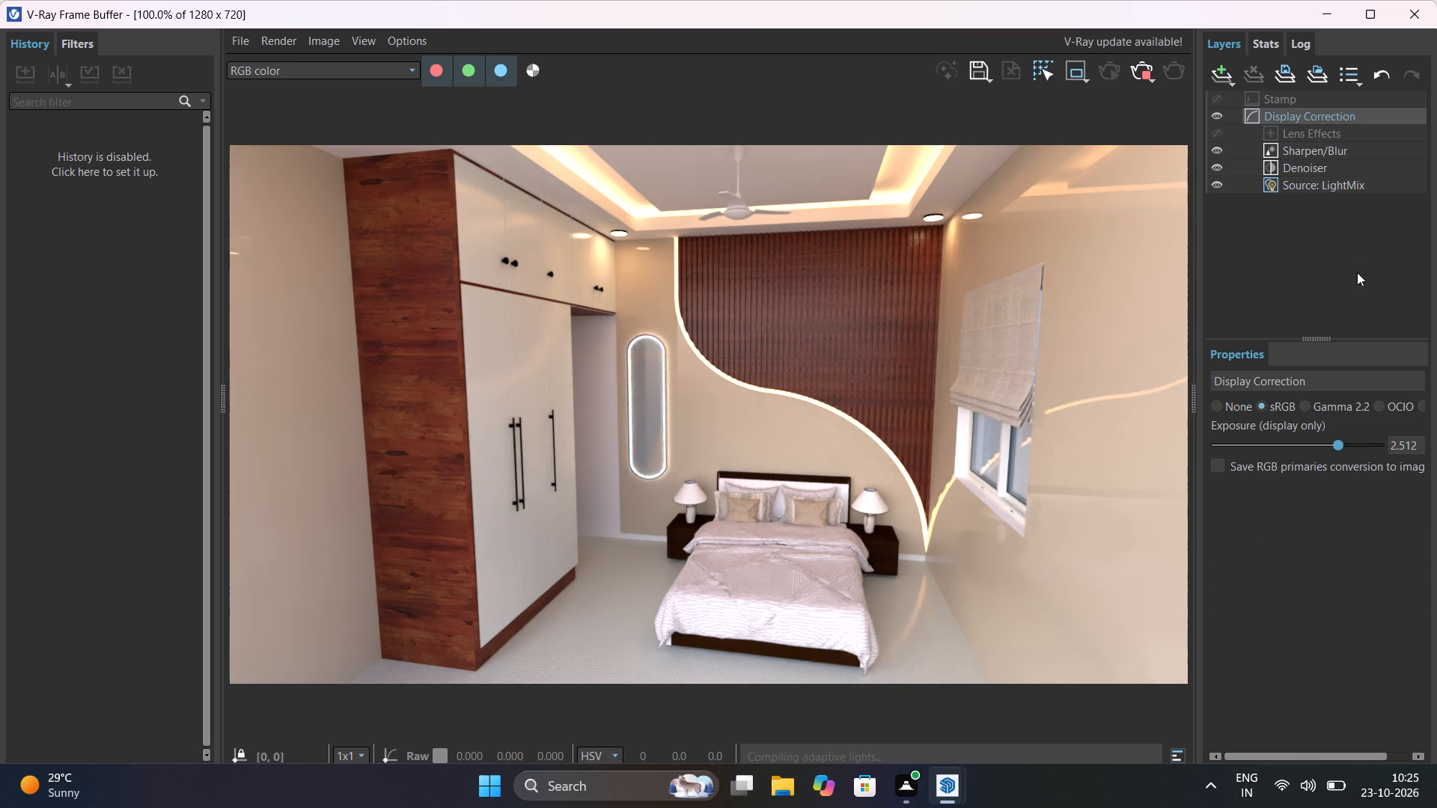
left_click(1321, 445)
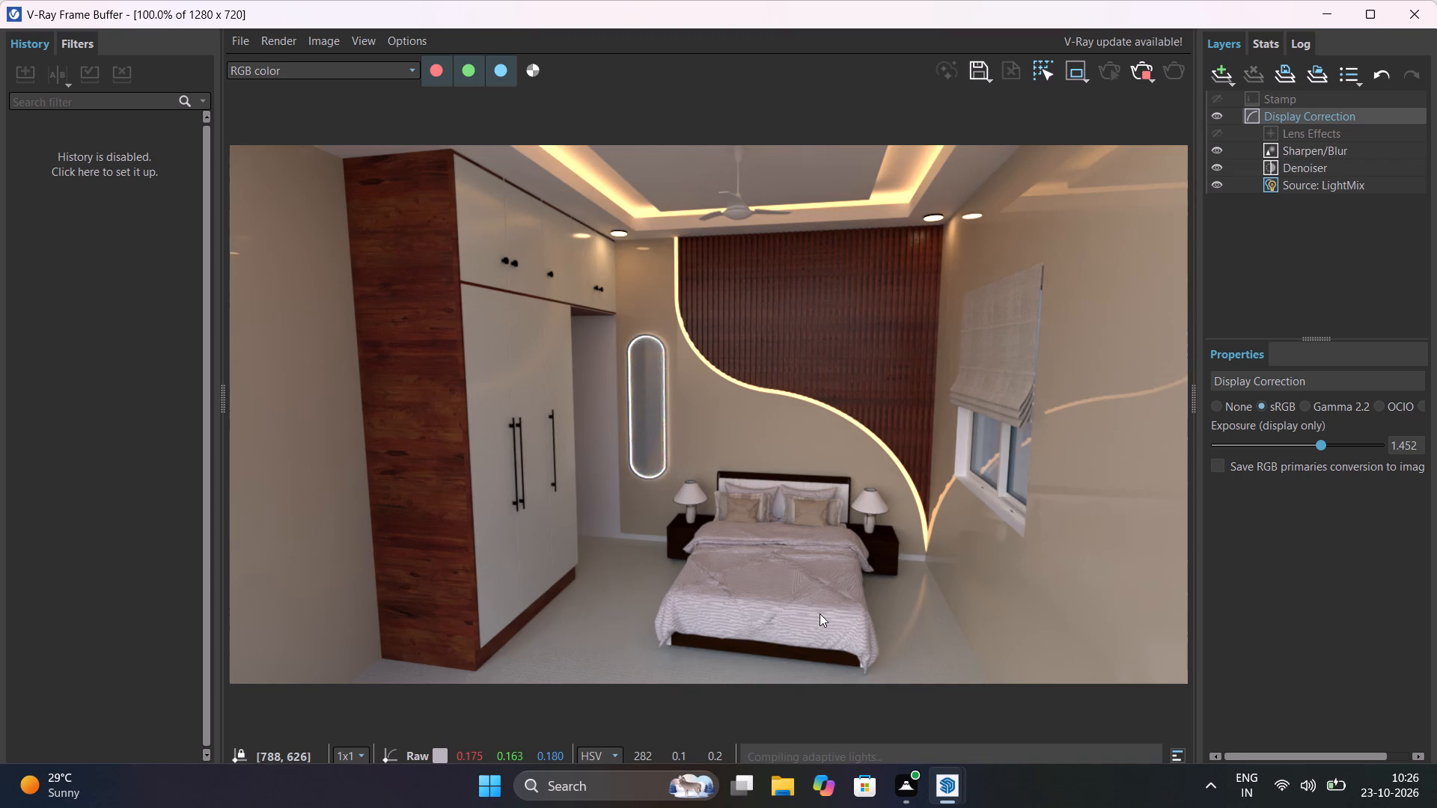
scroll(622, 442, "up", 1)
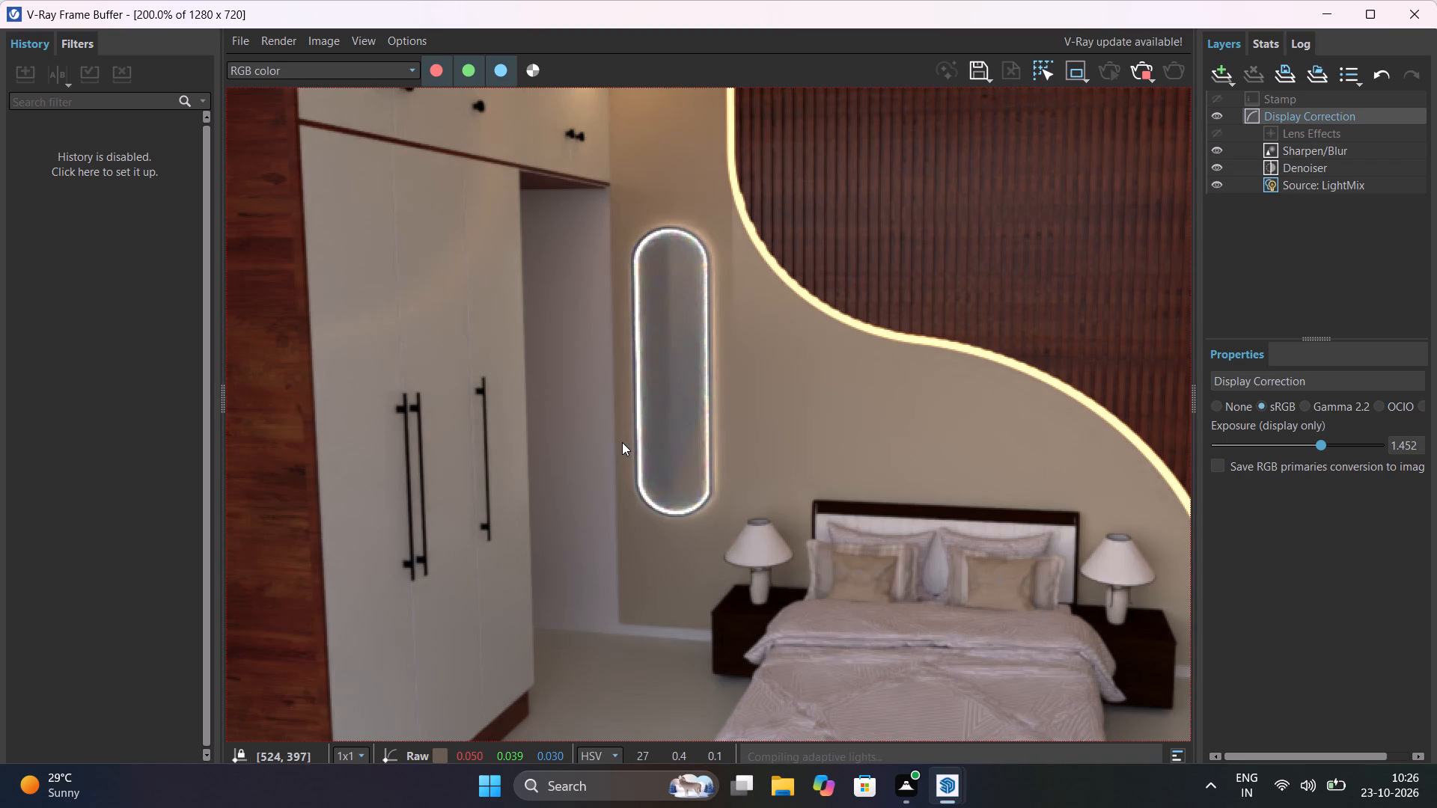
scroll(622, 442, "down", 1)
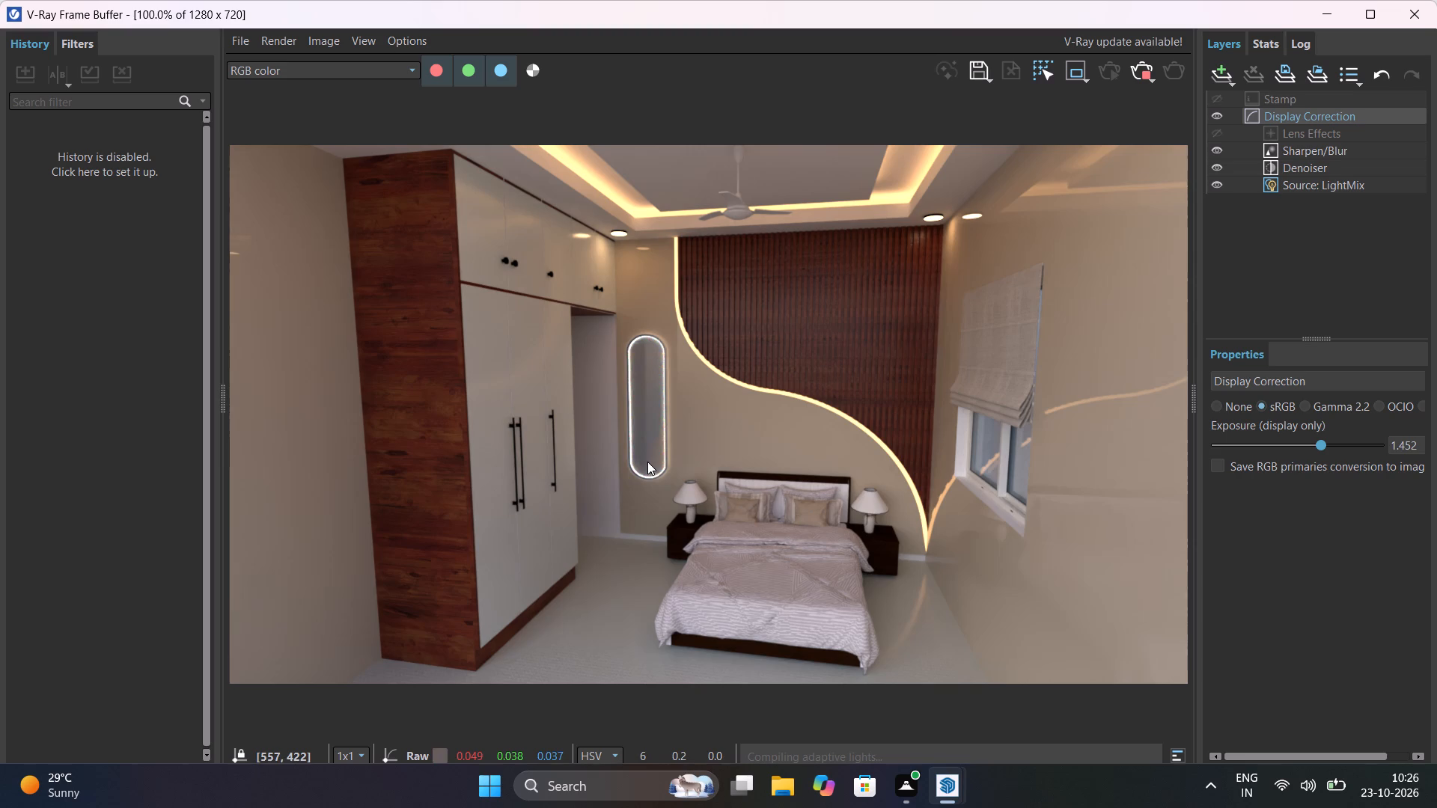
scroll(803, 575, "down", 1)
scroll(805, 569, "up", 1)
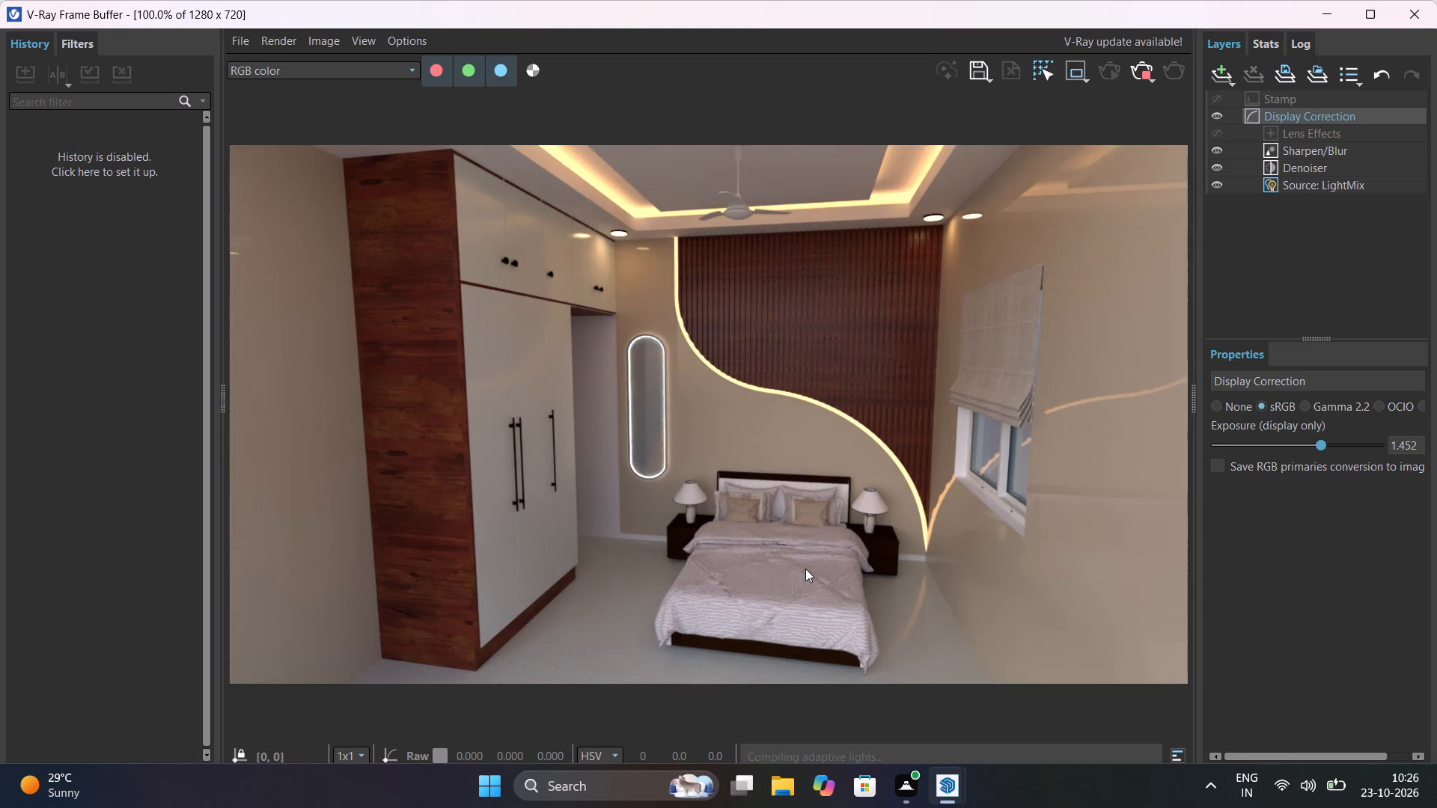
scroll(805, 569, "up", 1)
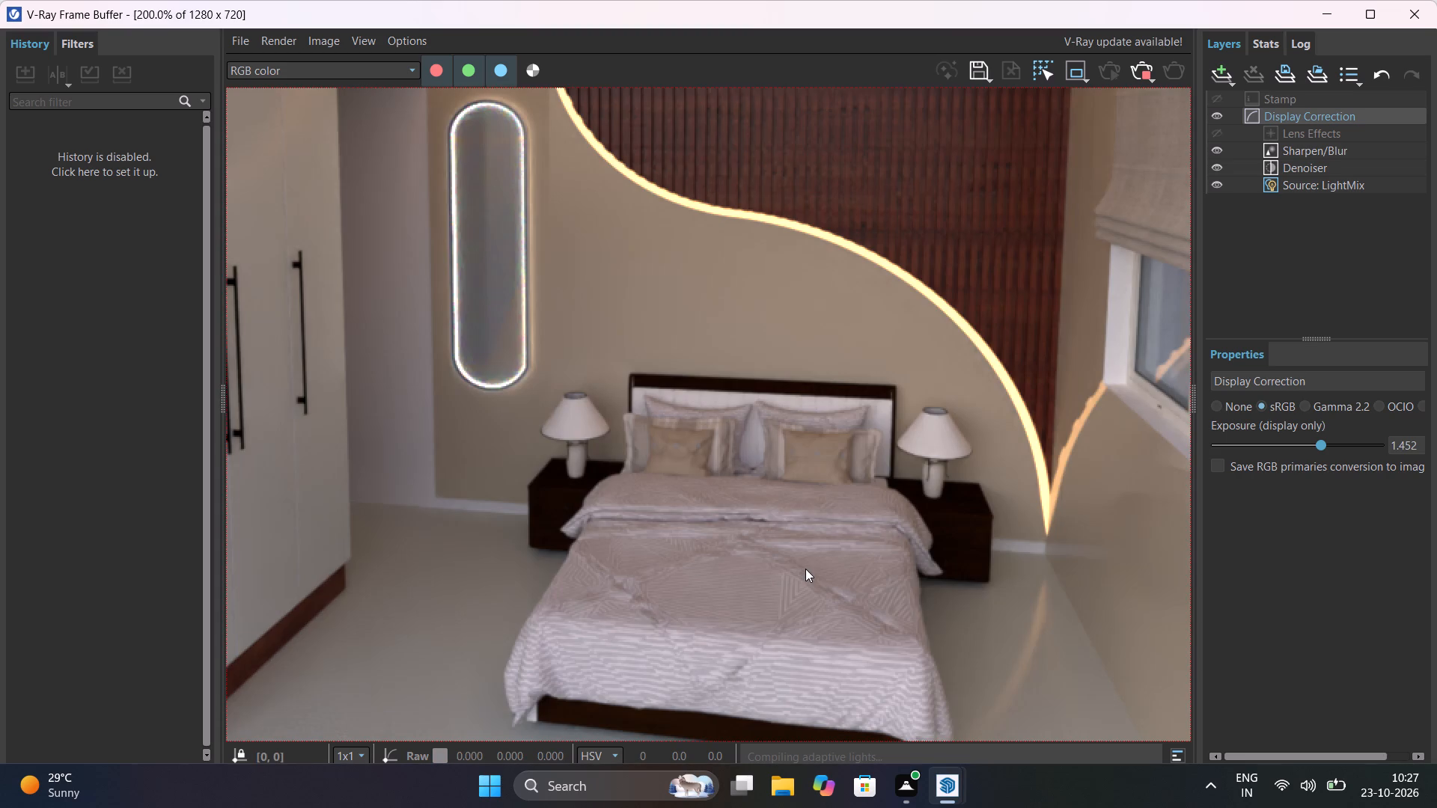
scroll(805, 569, "down", 1)
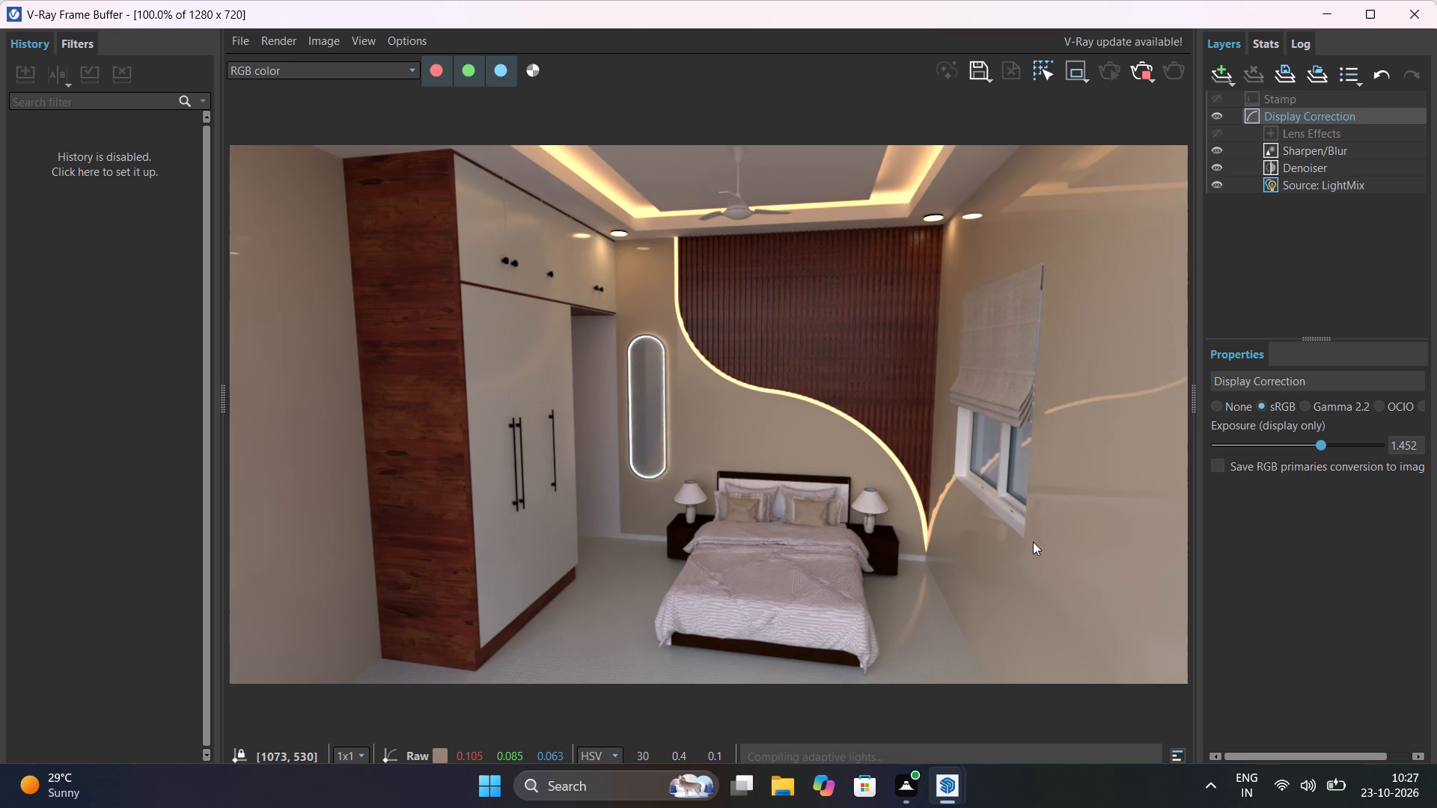
left_click(1340, 446)
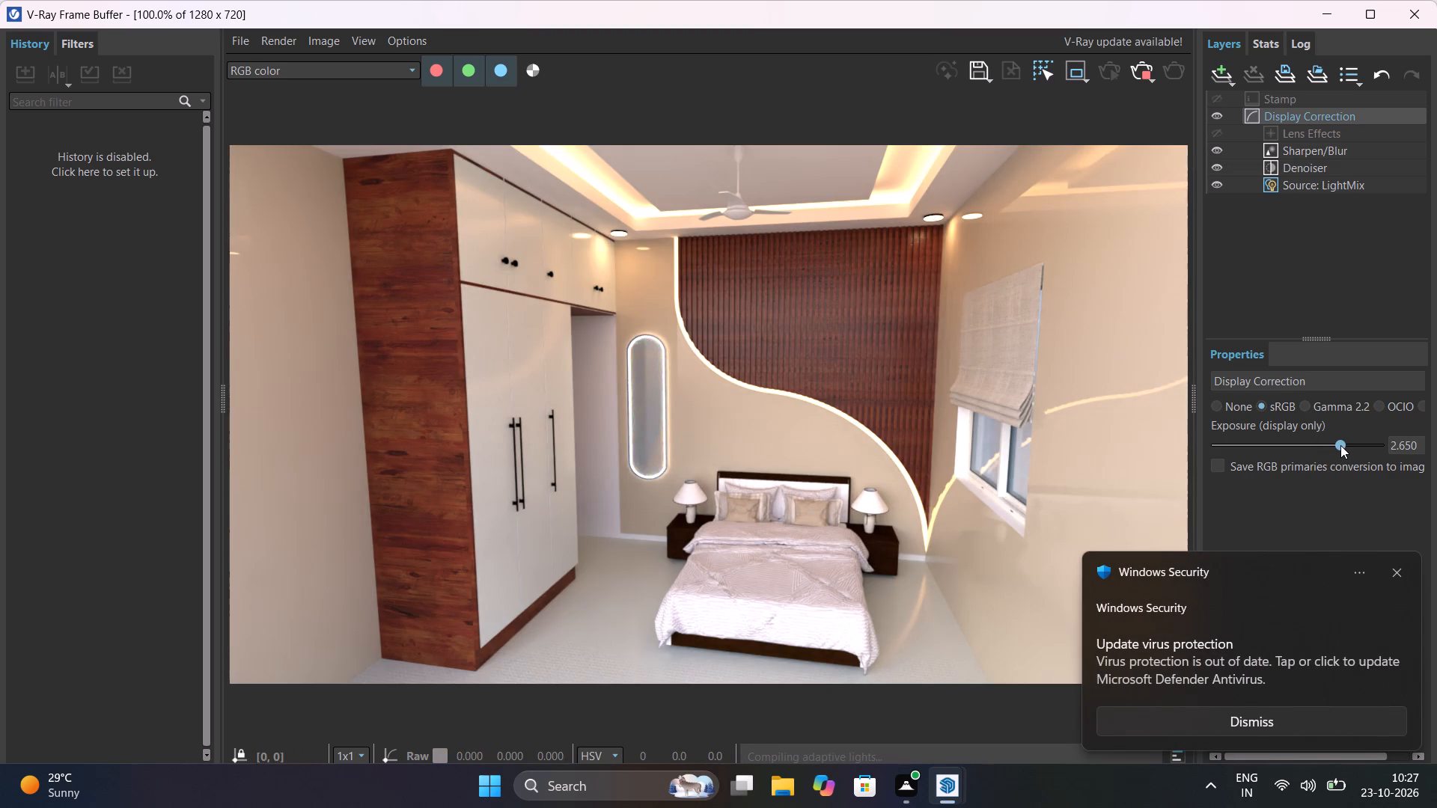
left_click(1394, 575)
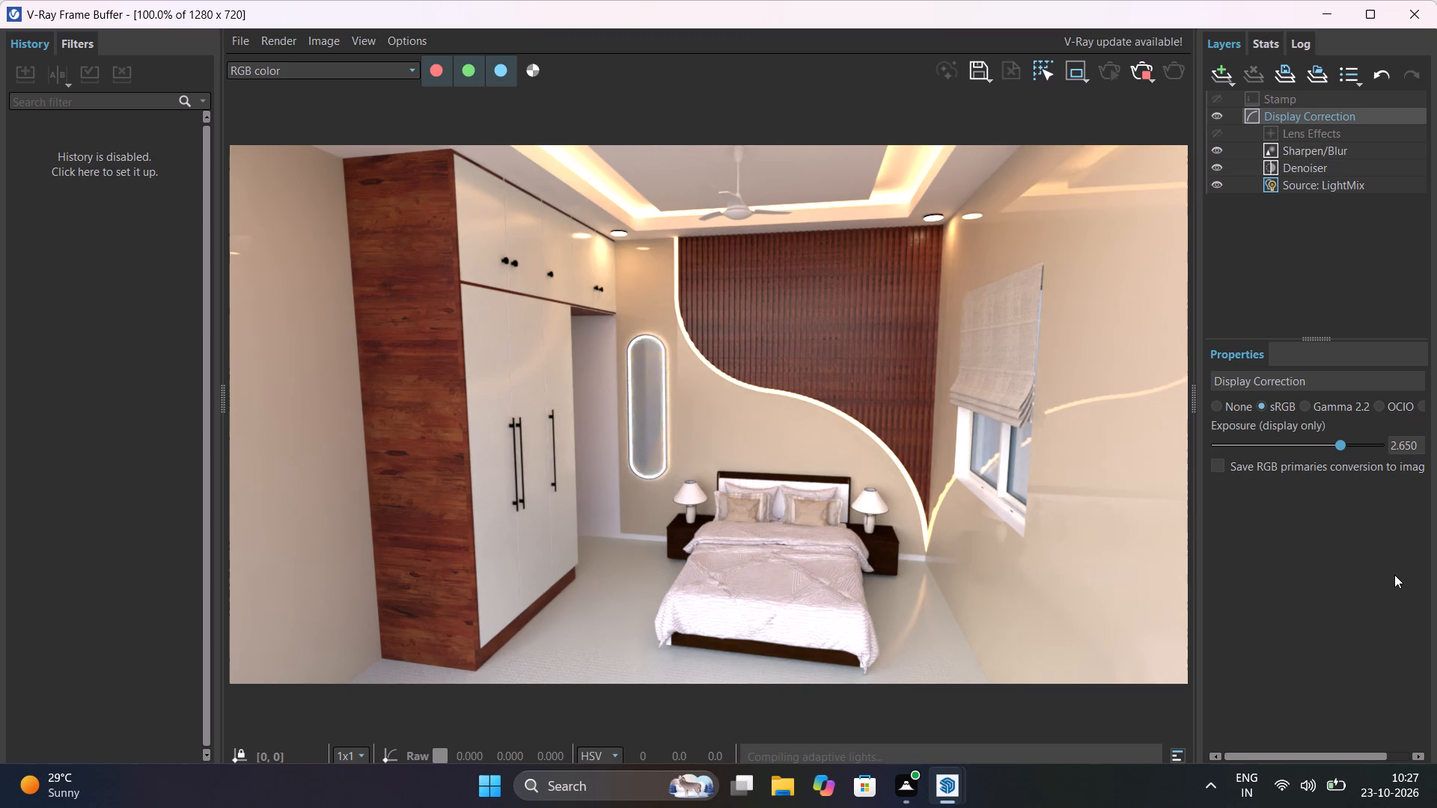
left_click(1331, 446)
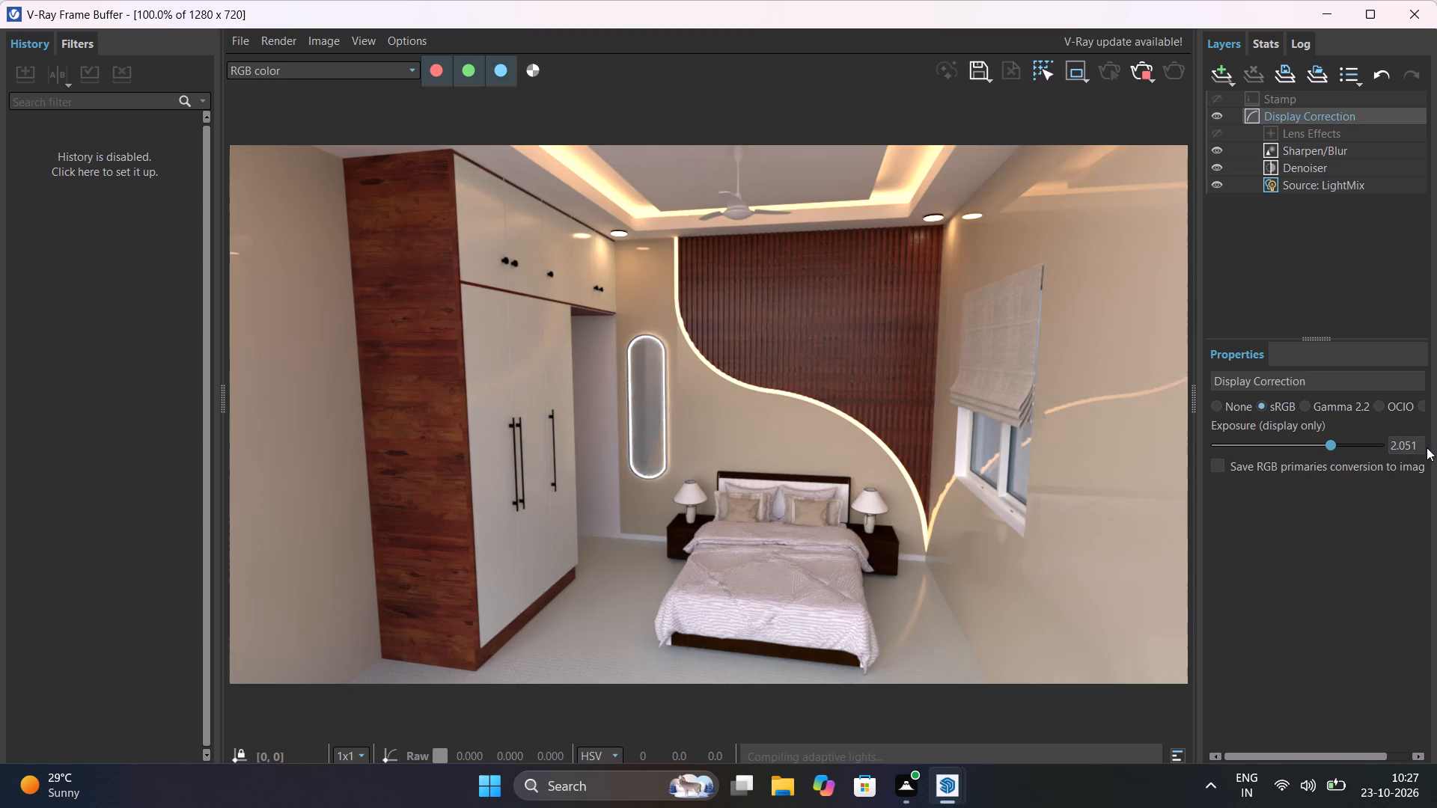
left_click_drag(1415, 441, 1364, 446)
key("2")
key("Return")
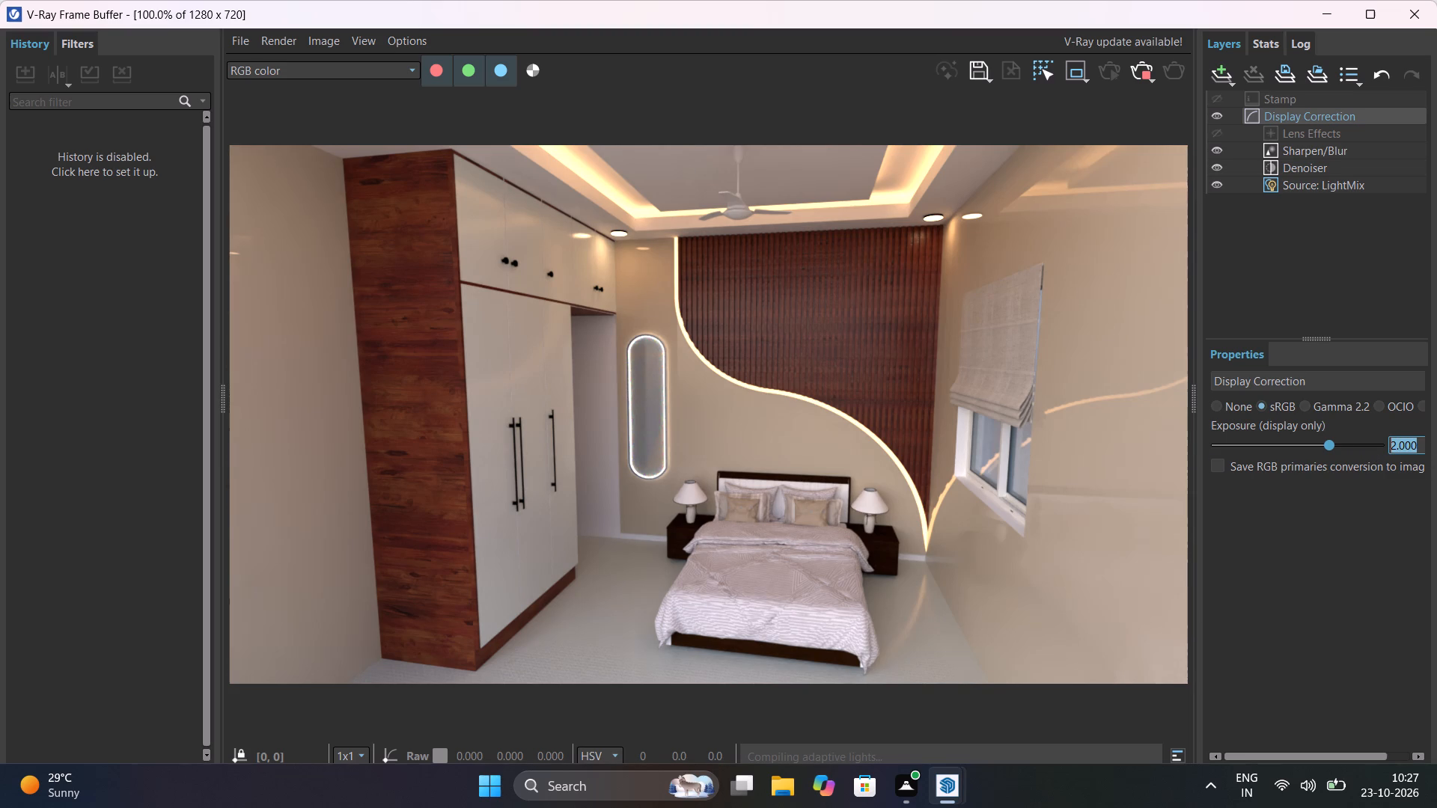
Set the Display Correction exposure to 2.1.
left_click_drag(1421, 442, 1355, 441)
type("2.1")
key("Return")
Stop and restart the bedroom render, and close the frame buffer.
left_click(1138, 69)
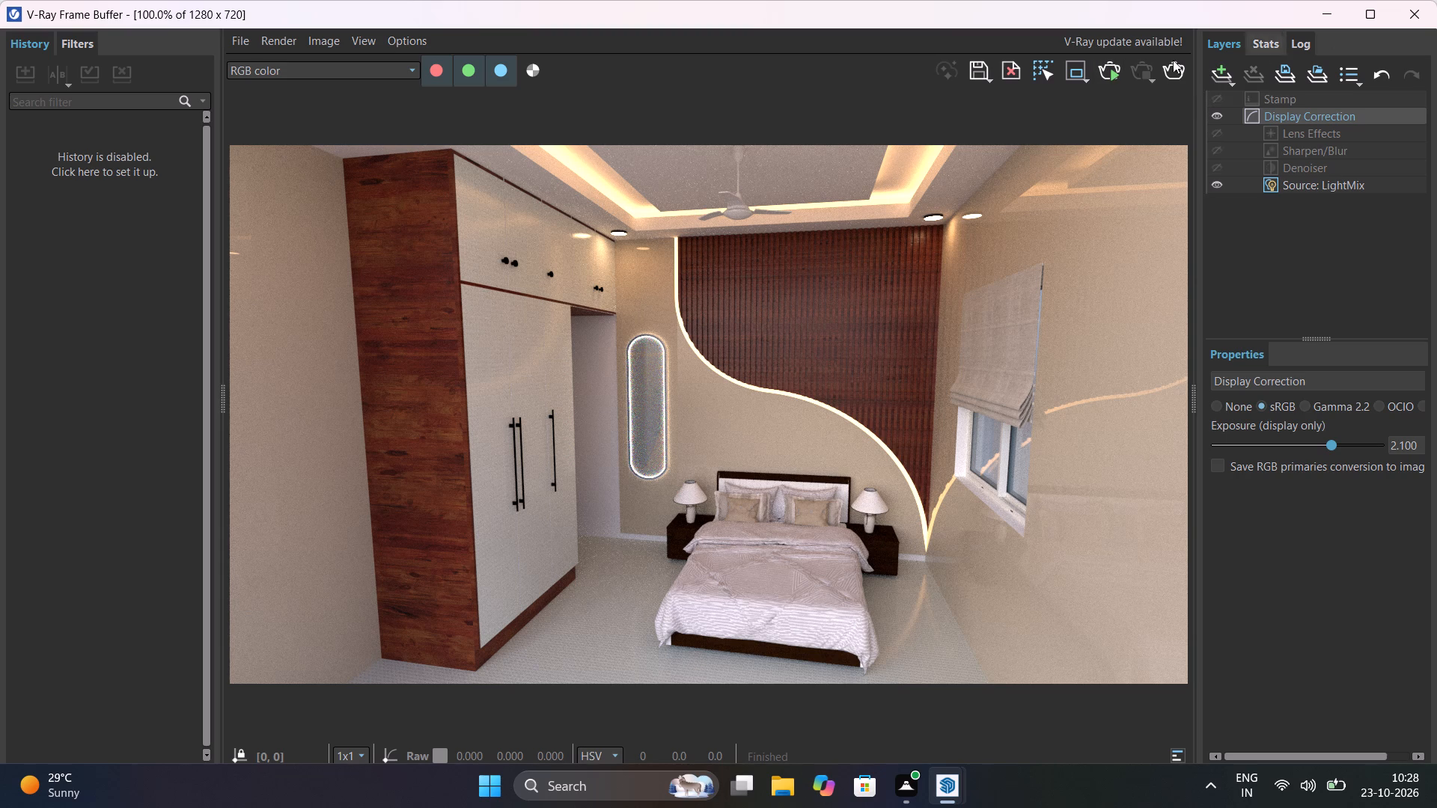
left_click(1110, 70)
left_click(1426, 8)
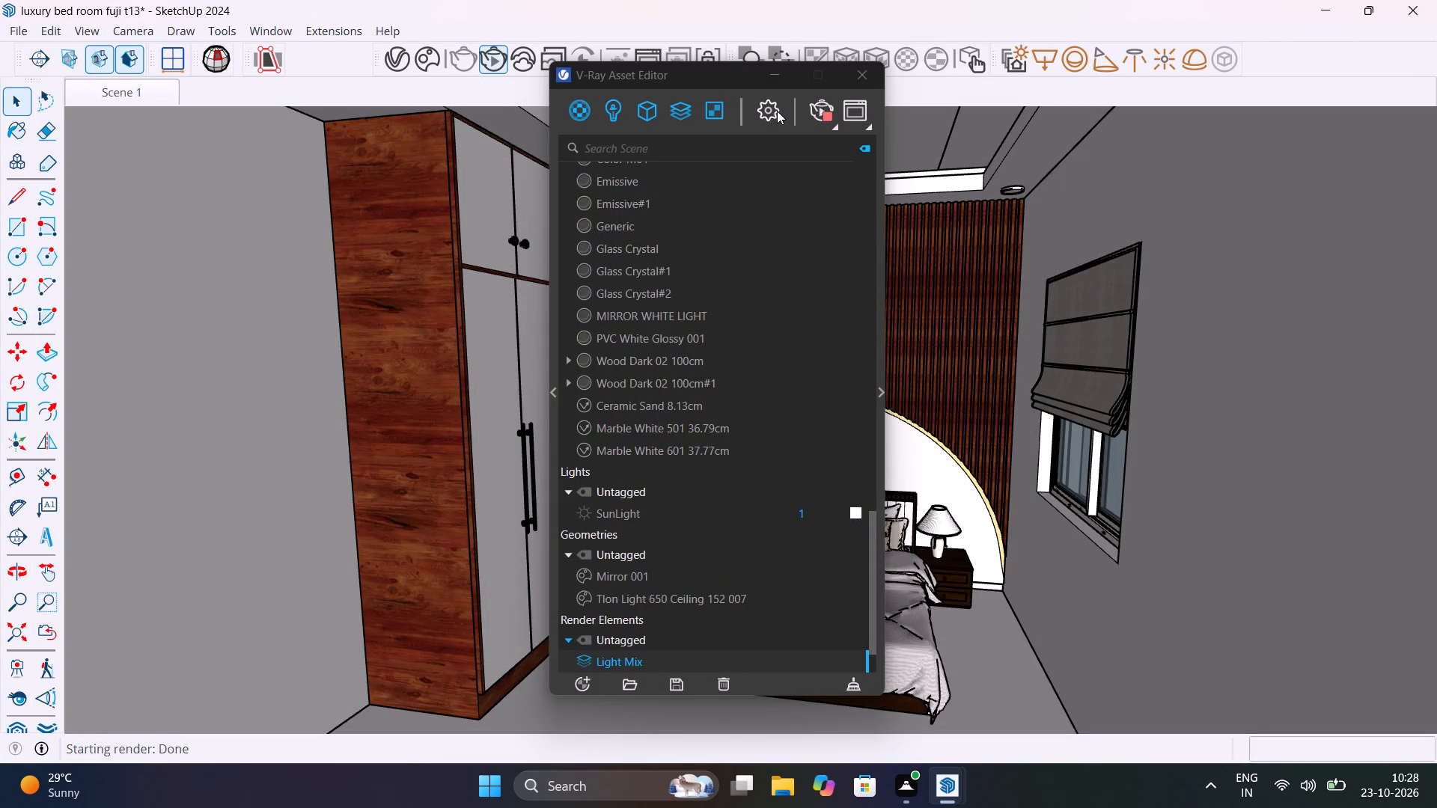
Open the render settings, try to raise the quality, and stop the running render to unlock them.
left_click(777, 111)
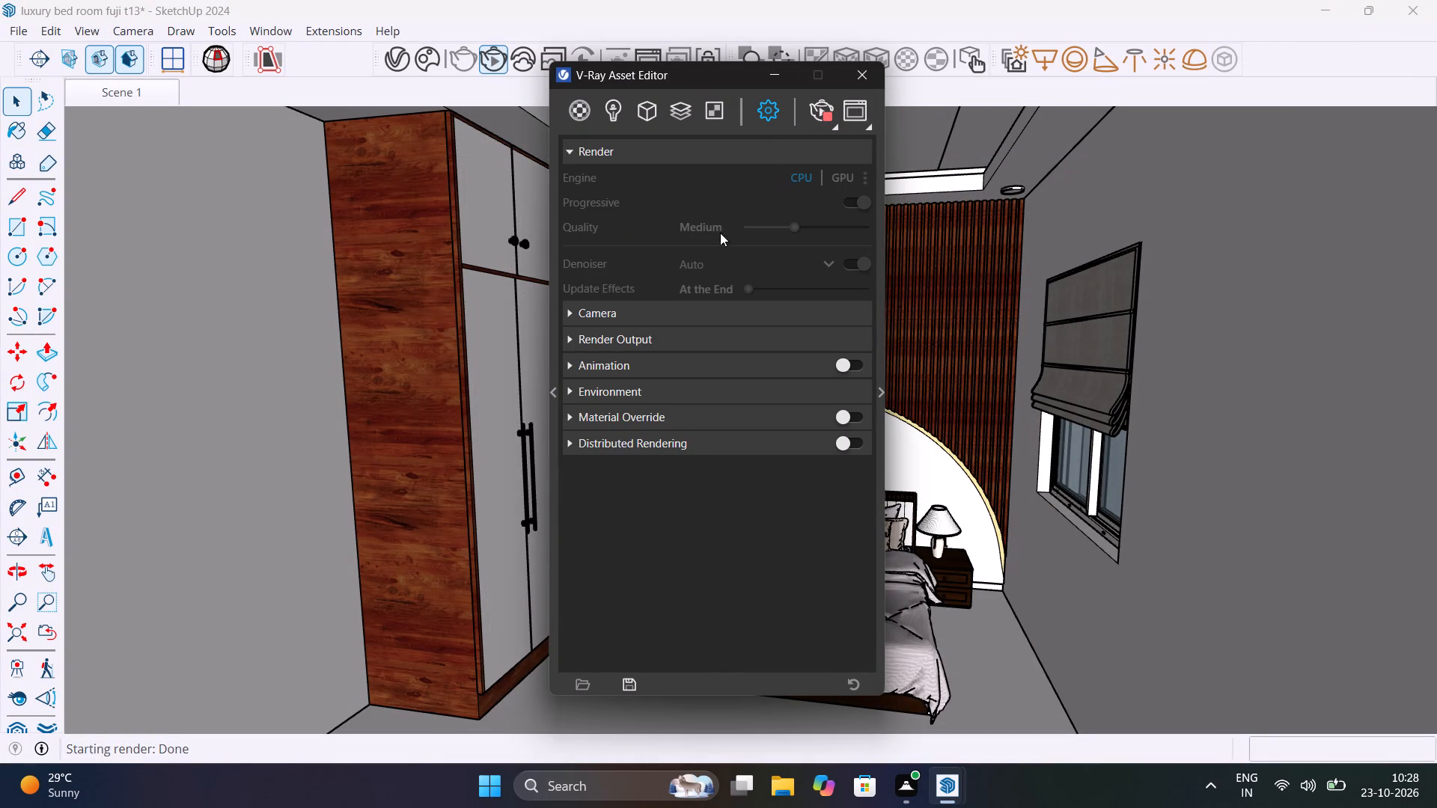
left_click(824, 226)
left_click(649, 332)
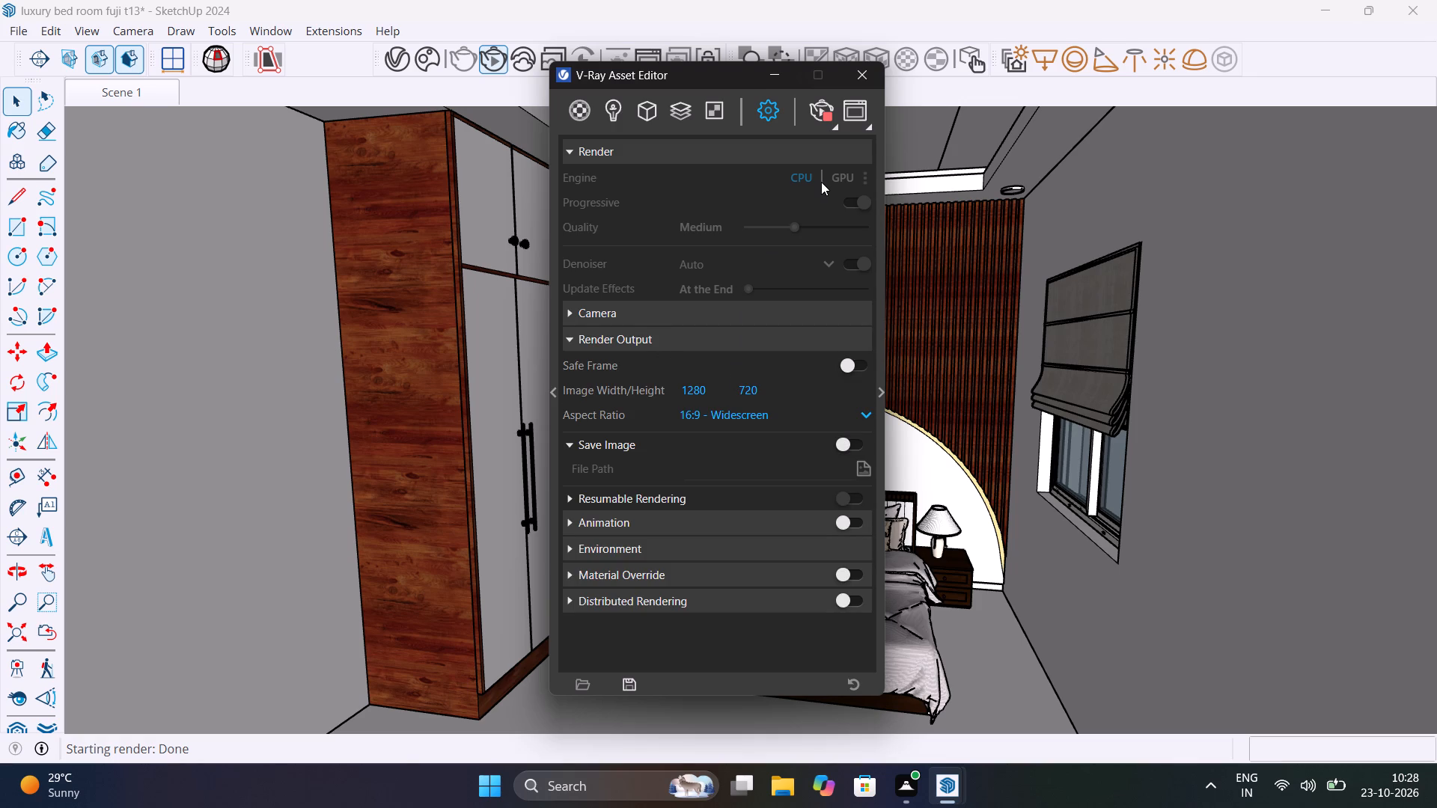
left_click(634, 312)
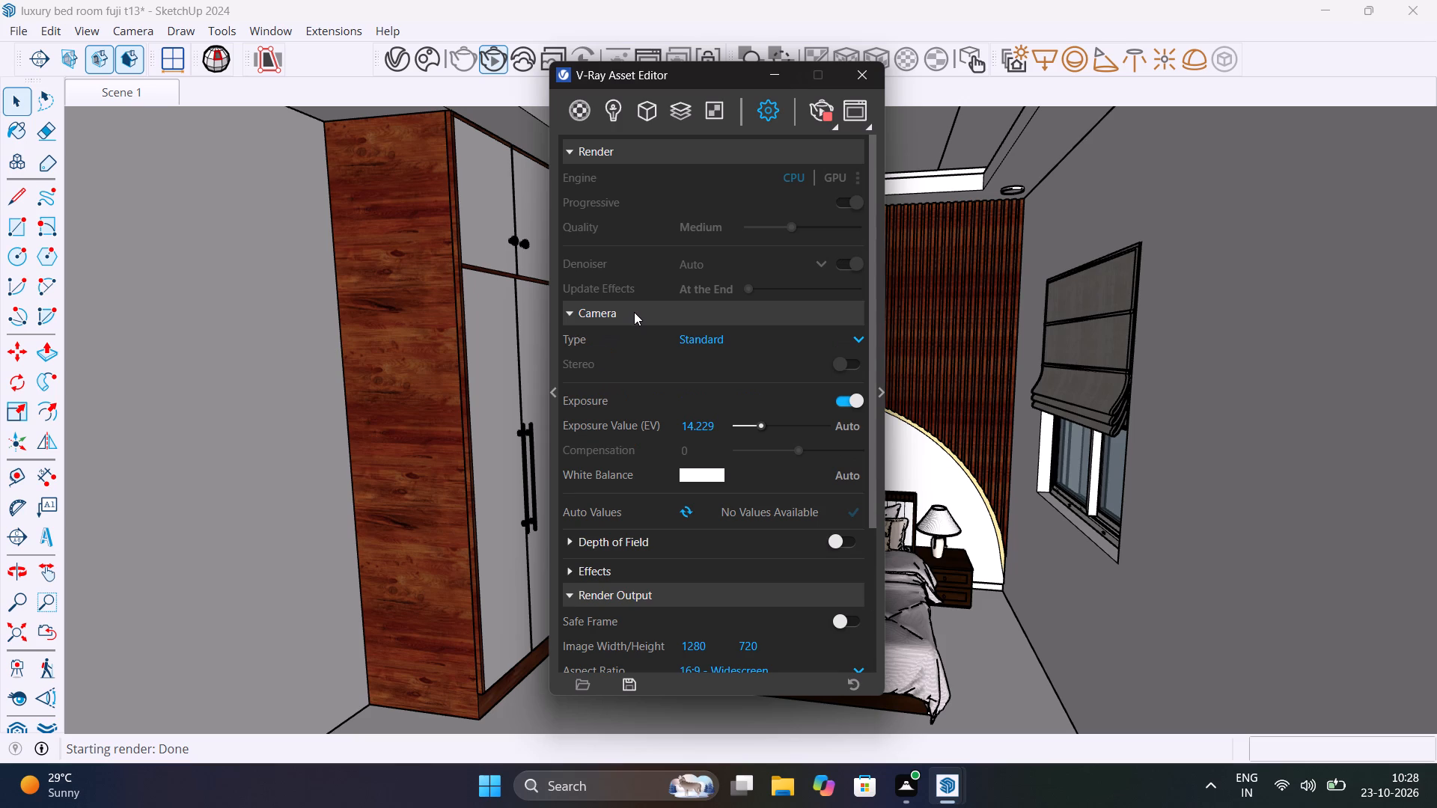
left_click(805, 230)
left_click(769, 116)
left_click(1137, 376)
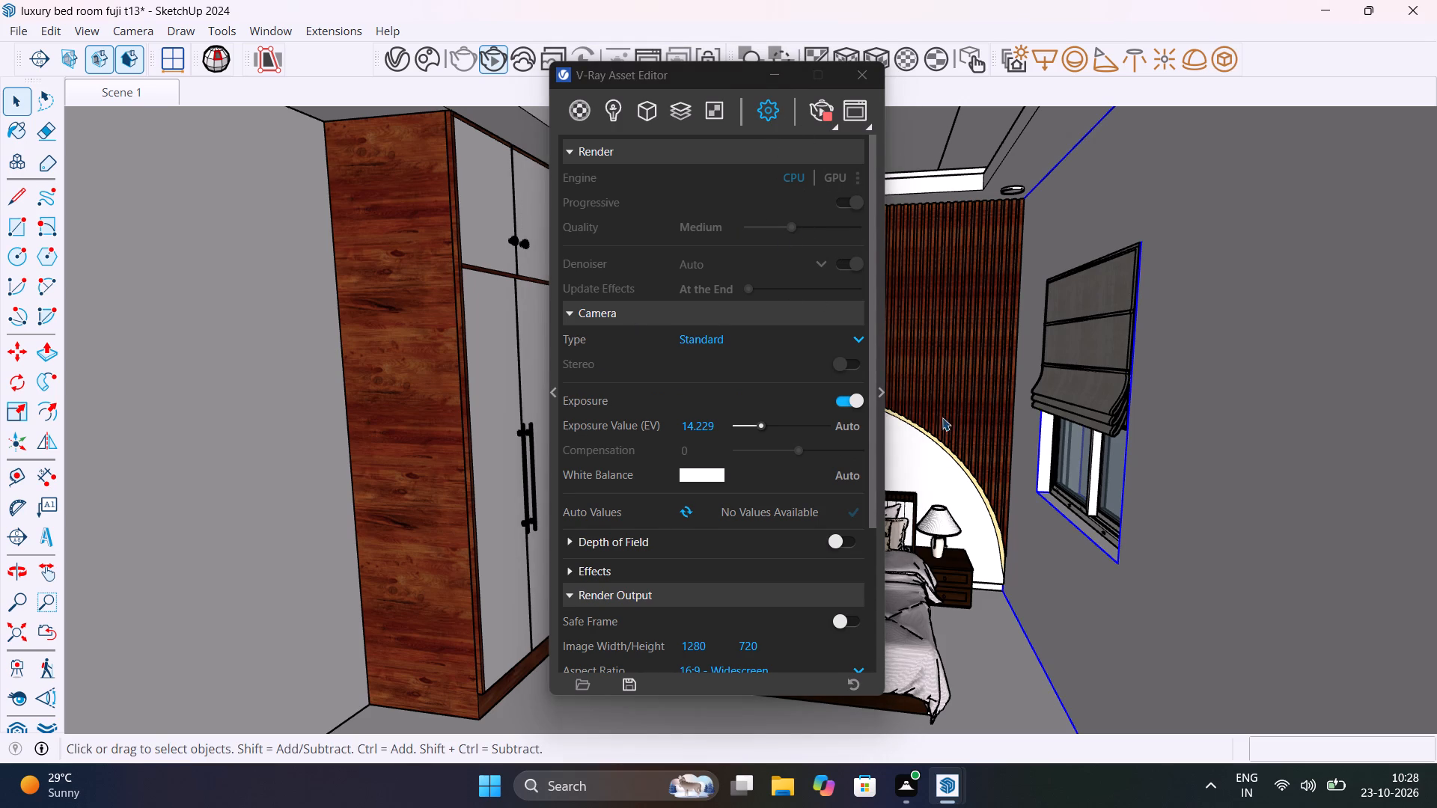
scroll(965, 510, "down", 5)
left_click(1311, 423)
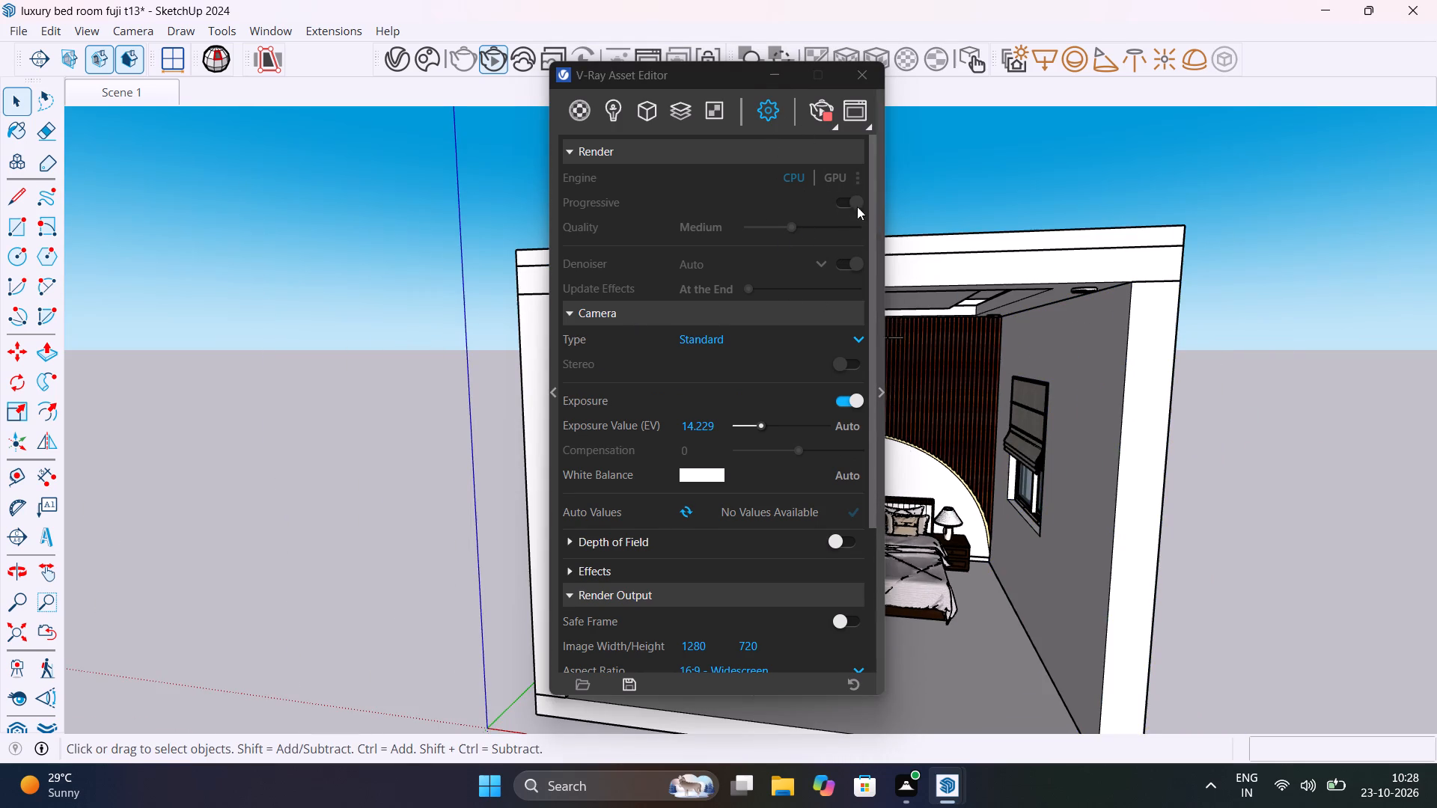
left_click(825, 113)
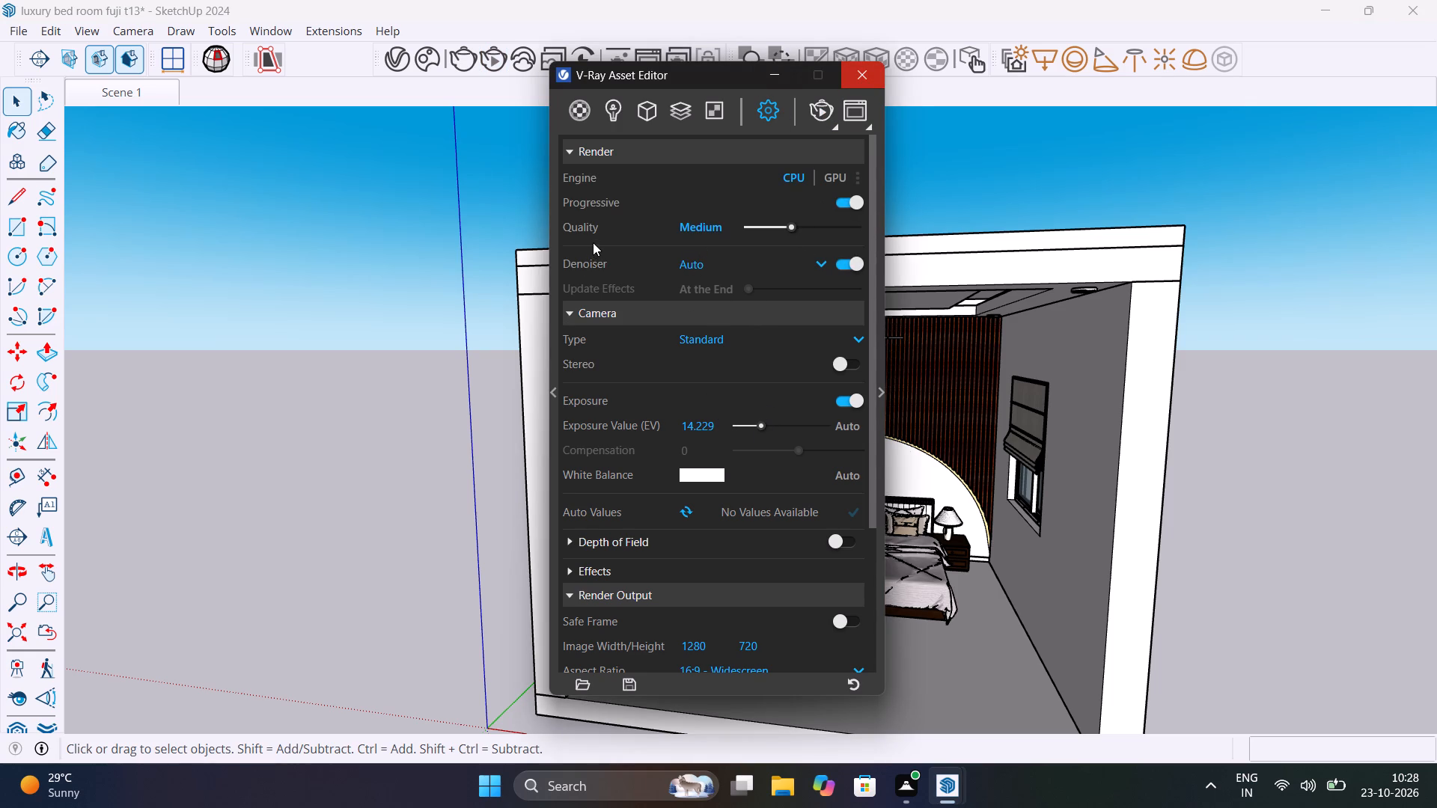
Collapse the Camera and Render Output settings and set the render quality to High.
left_click(573, 313)
left_click(573, 313)
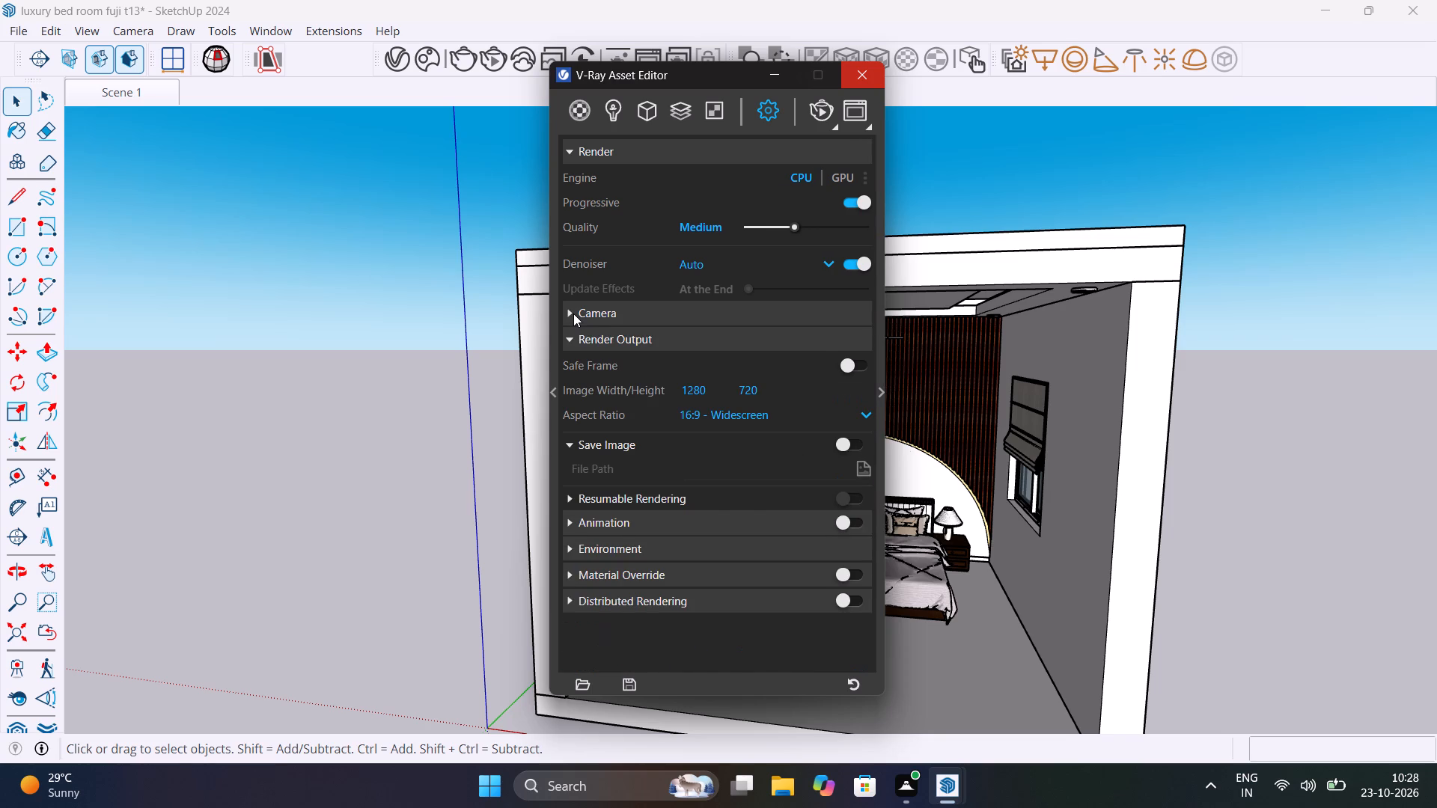
left_click(567, 308)
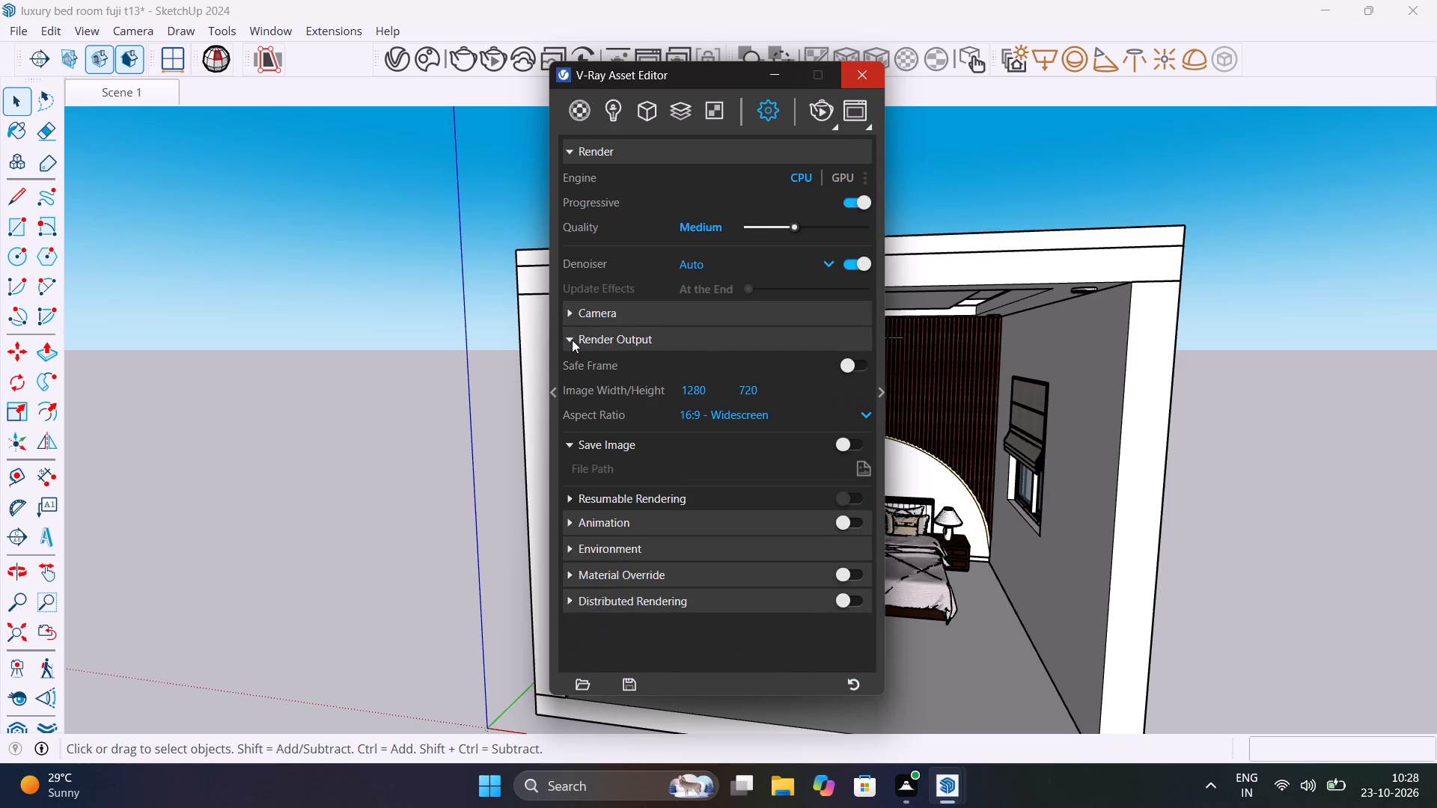
left_click(572, 340)
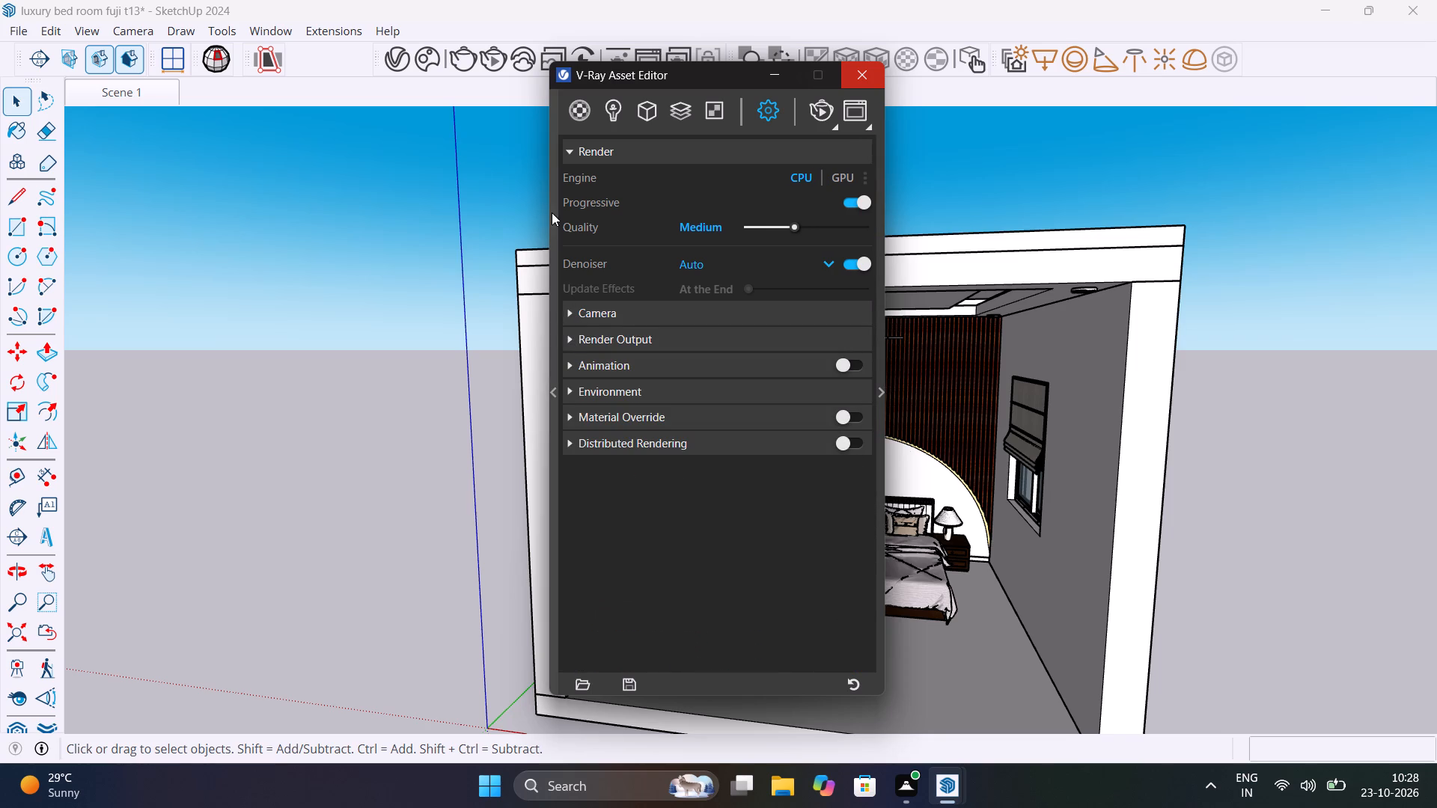
left_click(582, 147)
left_click(582, 147)
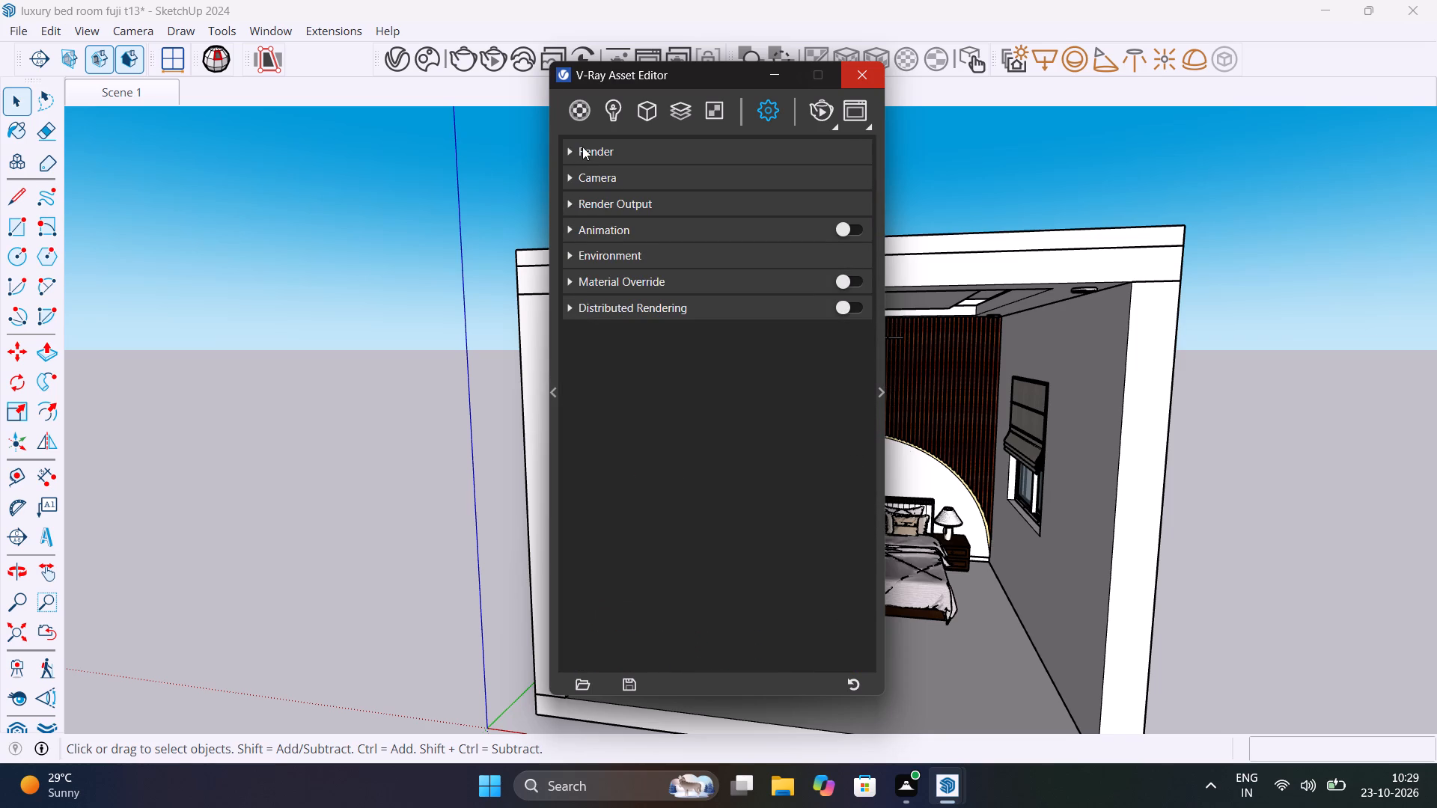
left_click(814, 228)
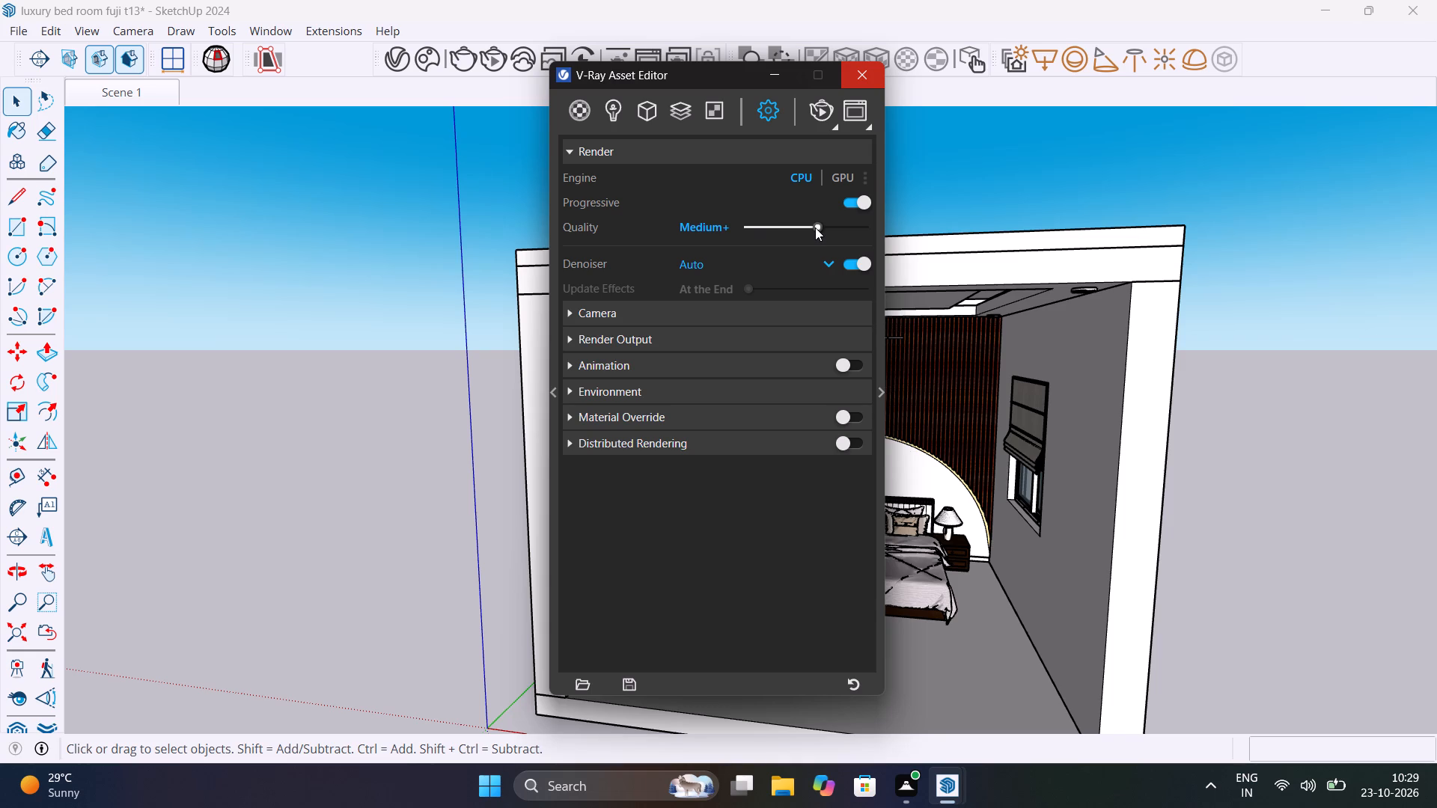
left_click(830, 227)
Turn on Save Image in the render output settings and set the image width to 3080.
left_click(591, 339)
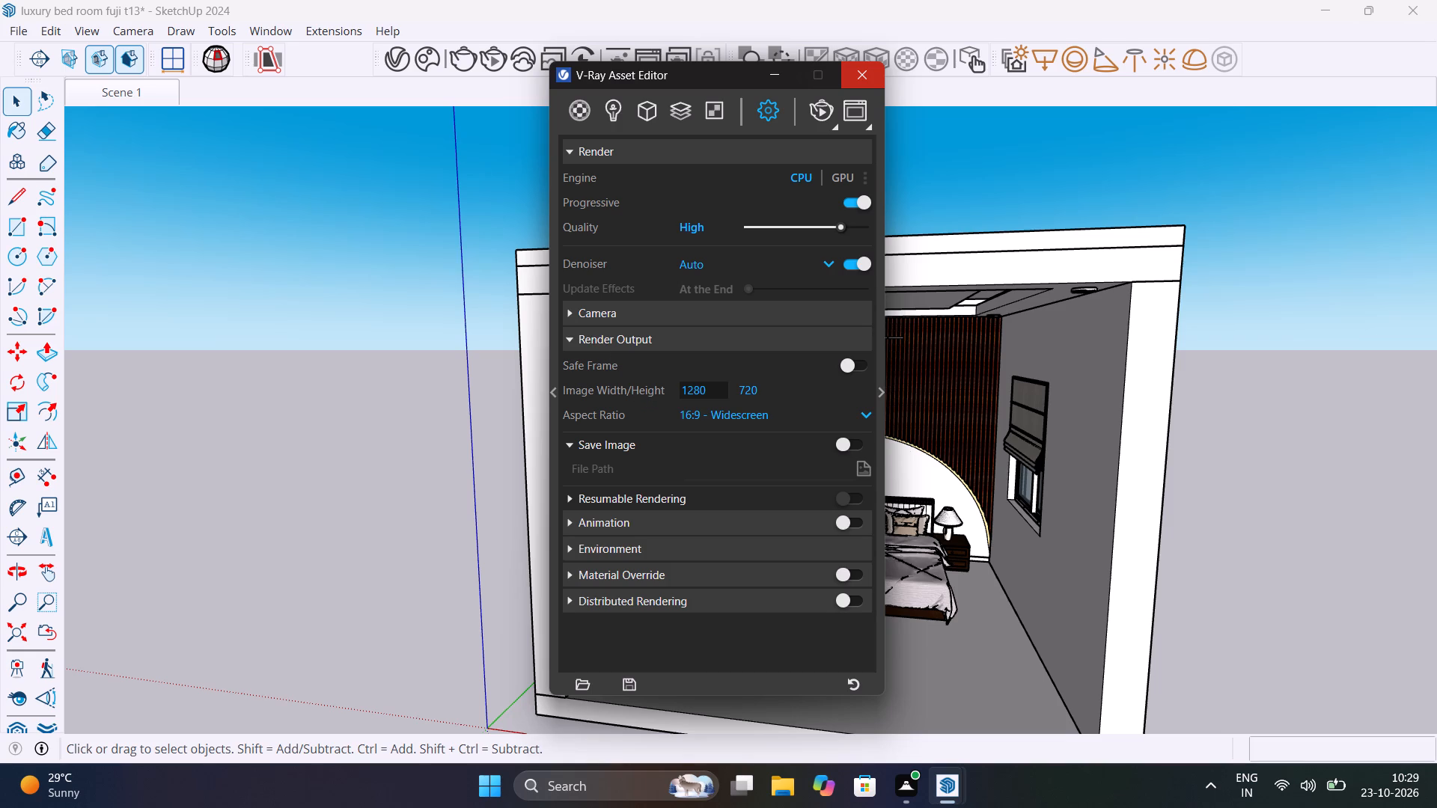
left_click(570, 444)
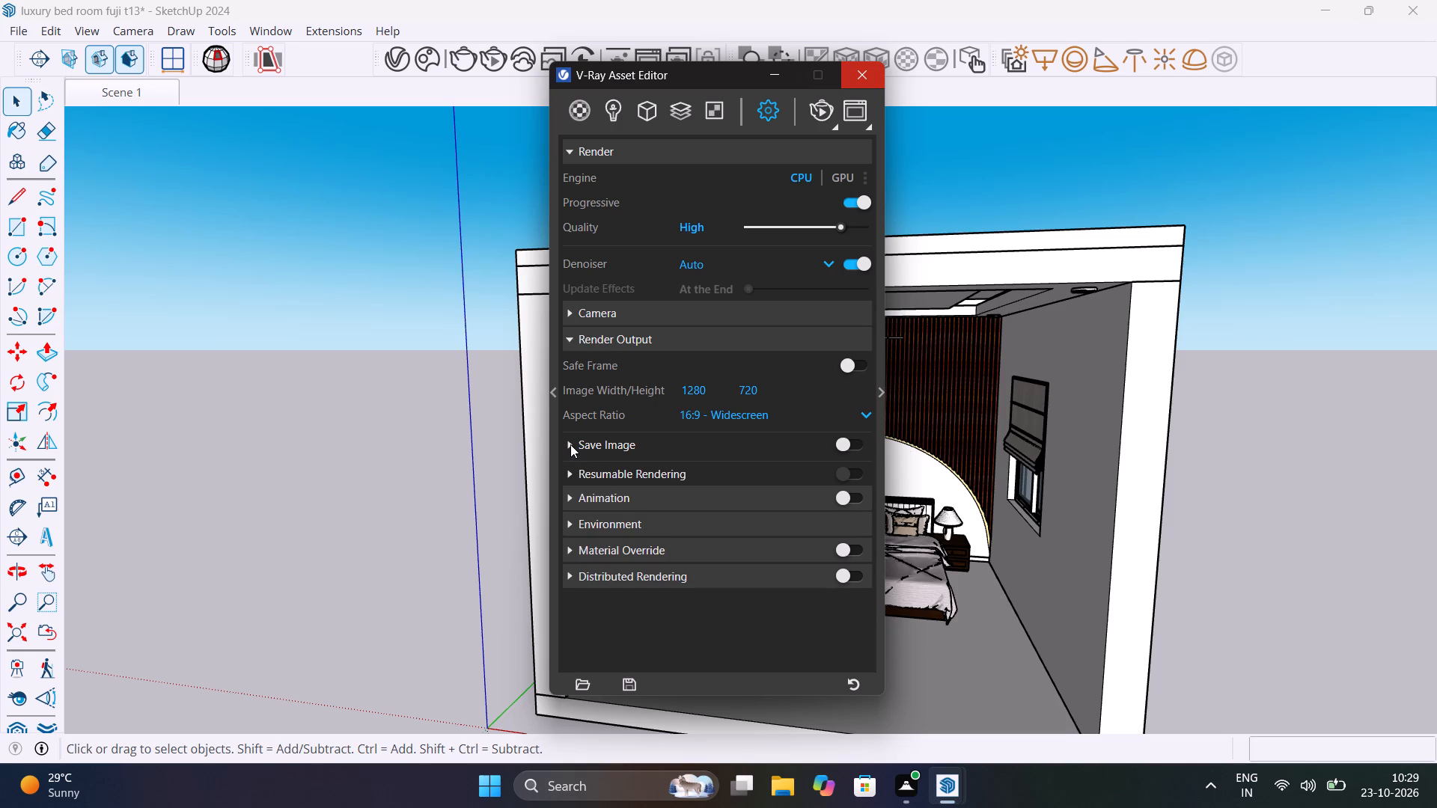
left_click(861, 448)
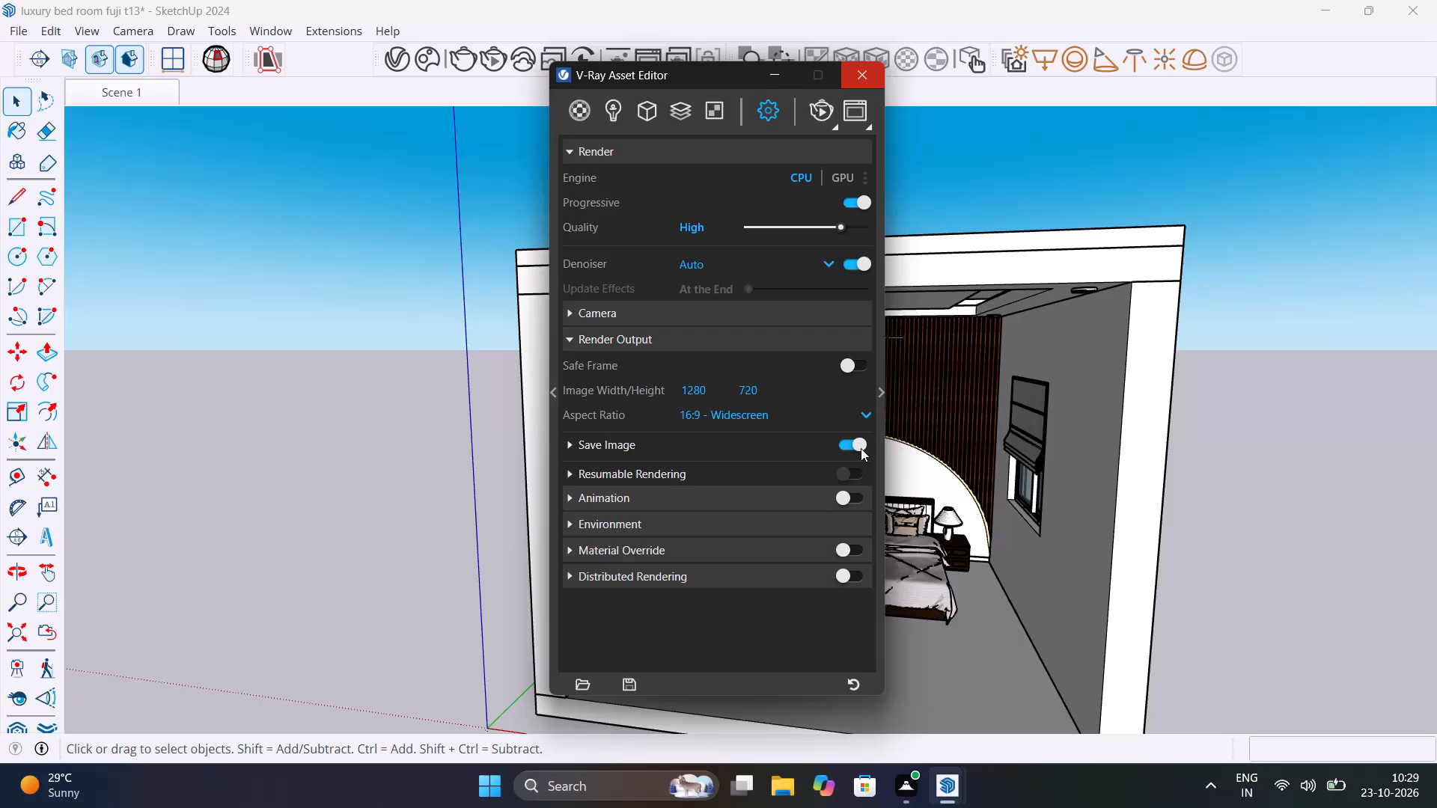
left_click_drag(713, 389, 657, 387)
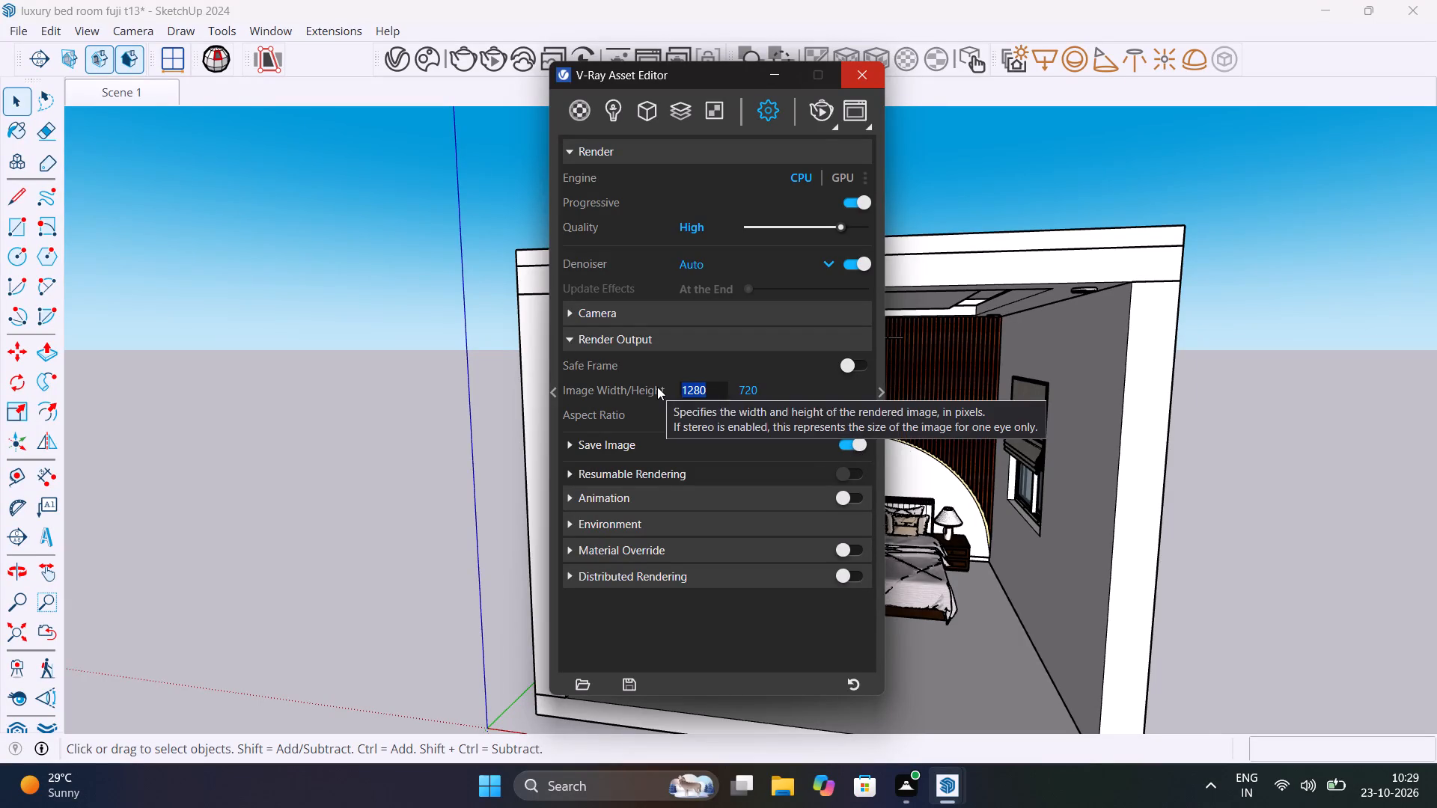
type("3080")
key("Return")
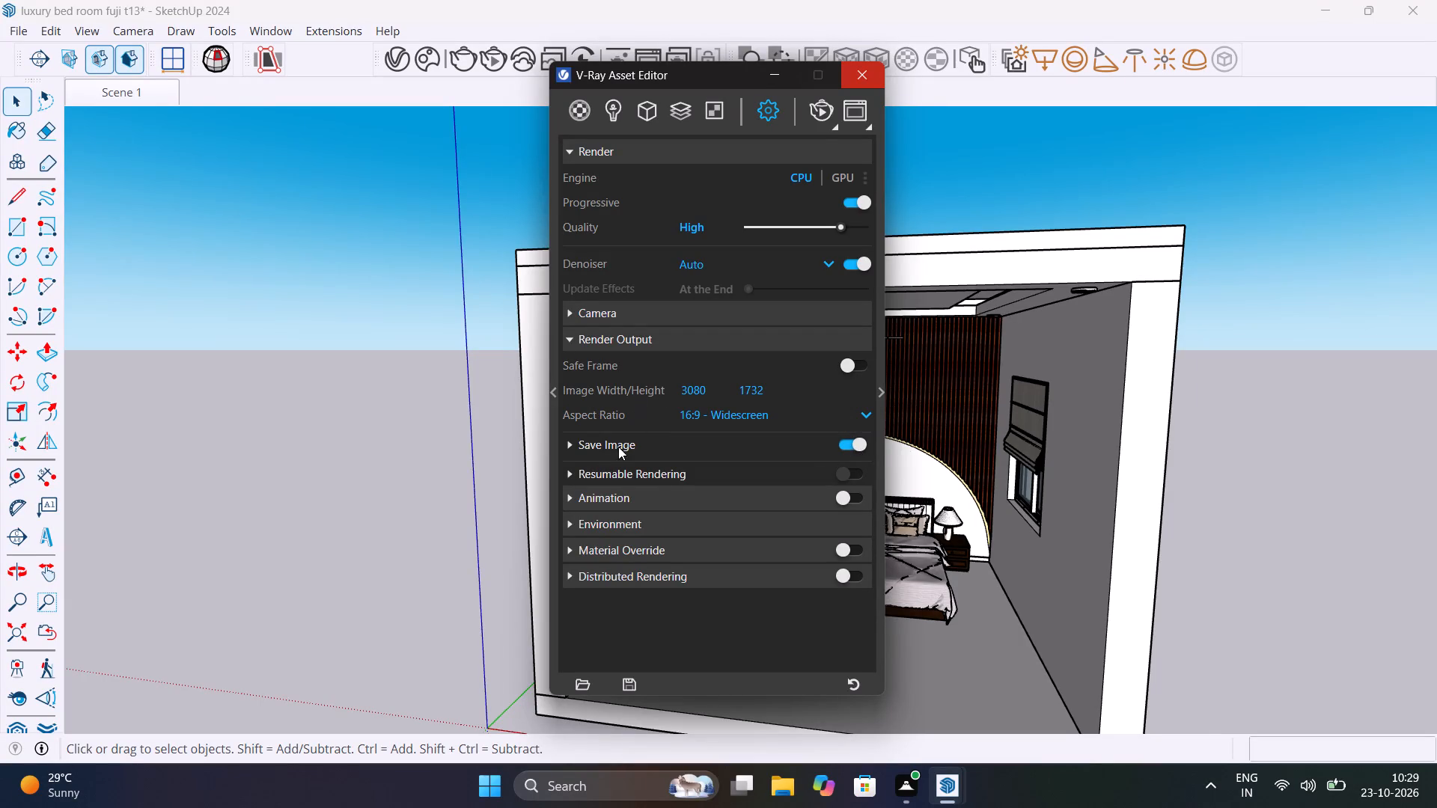
Look through the Environment settings and turn on Material Override and Distributed Rendering.
left_click(661, 527)
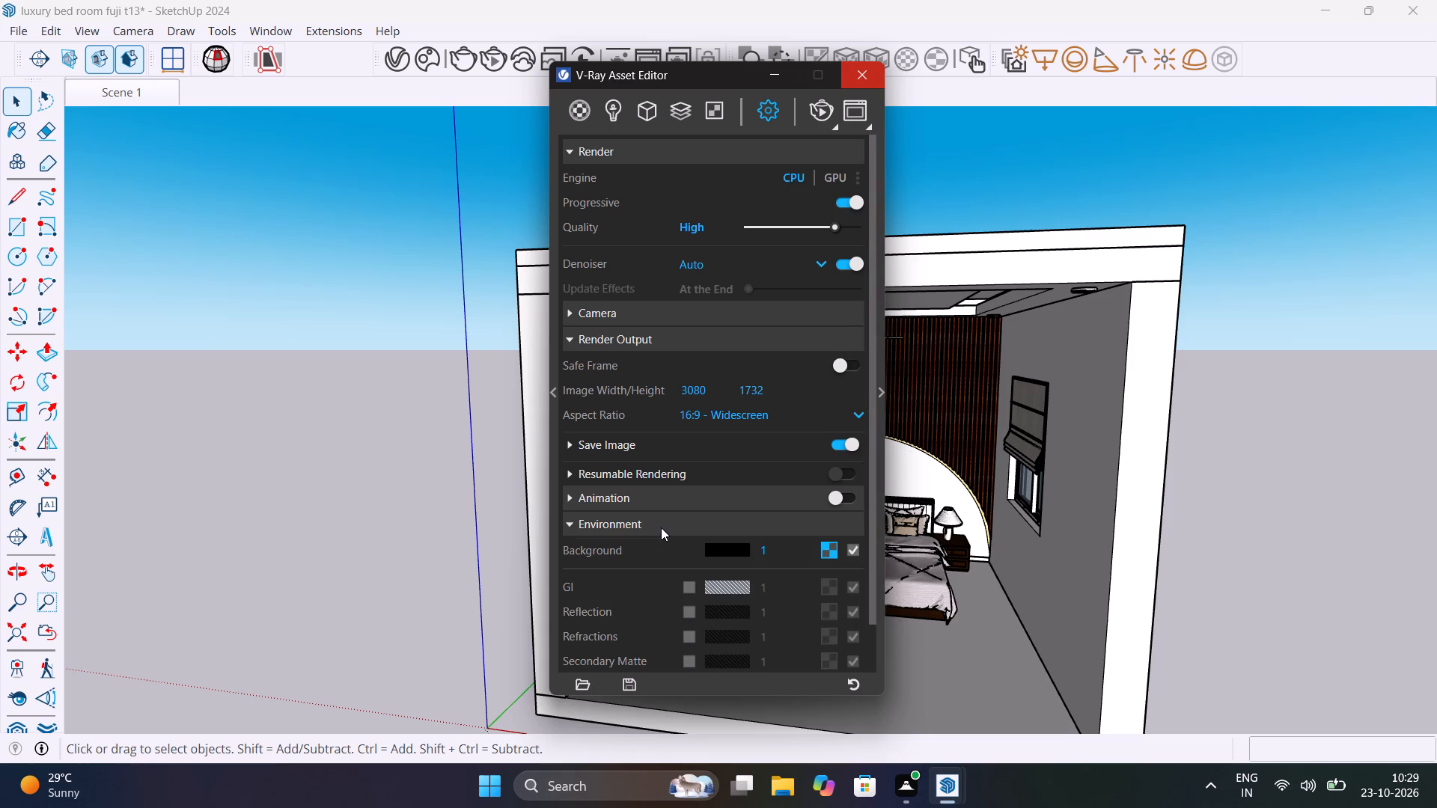
scroll(661, 527, "down", 1)
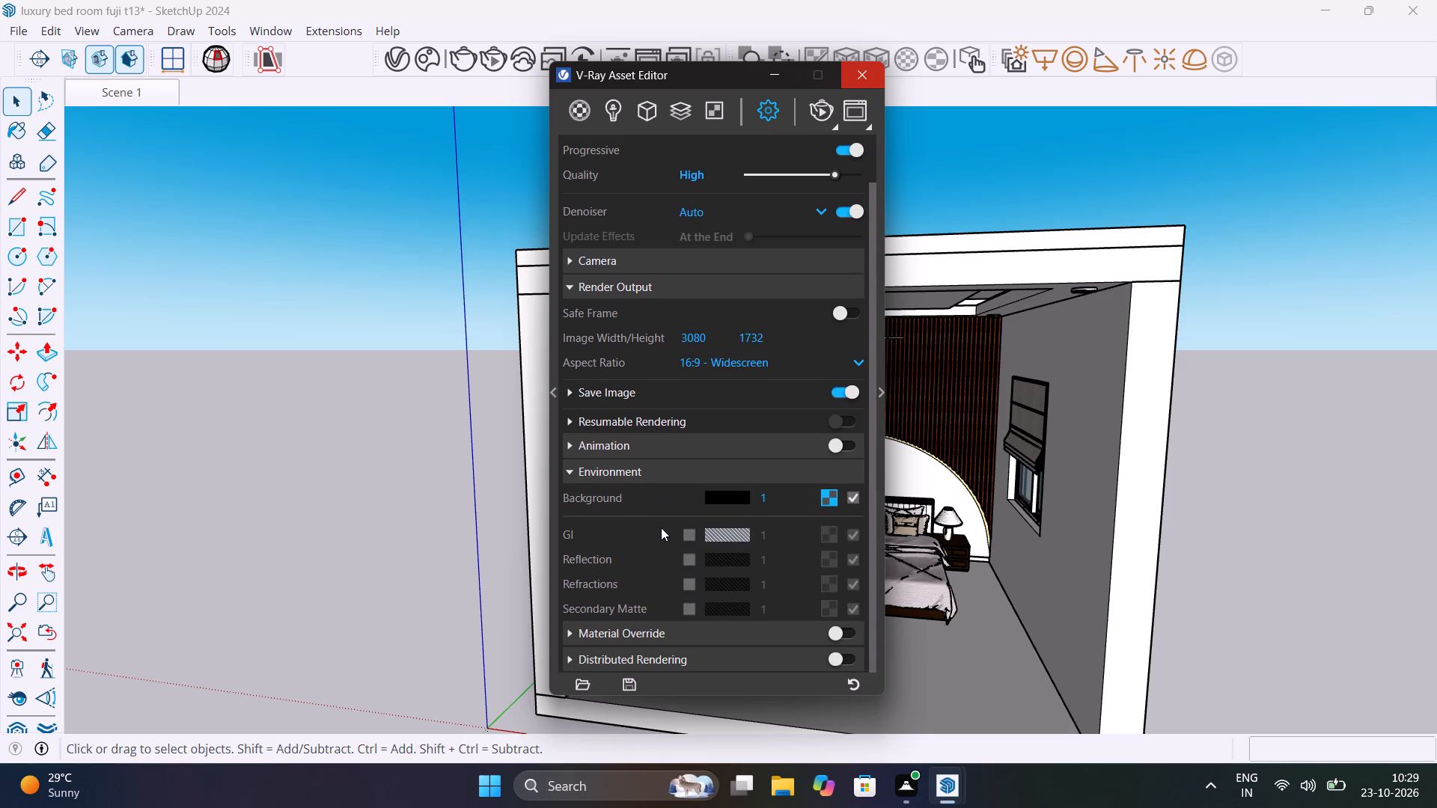
scroll(661, 527, "down", 3)
scroll(661, 527, "up", 1)
scroll(661, 527, "down", 1)
left_click(849, 634)
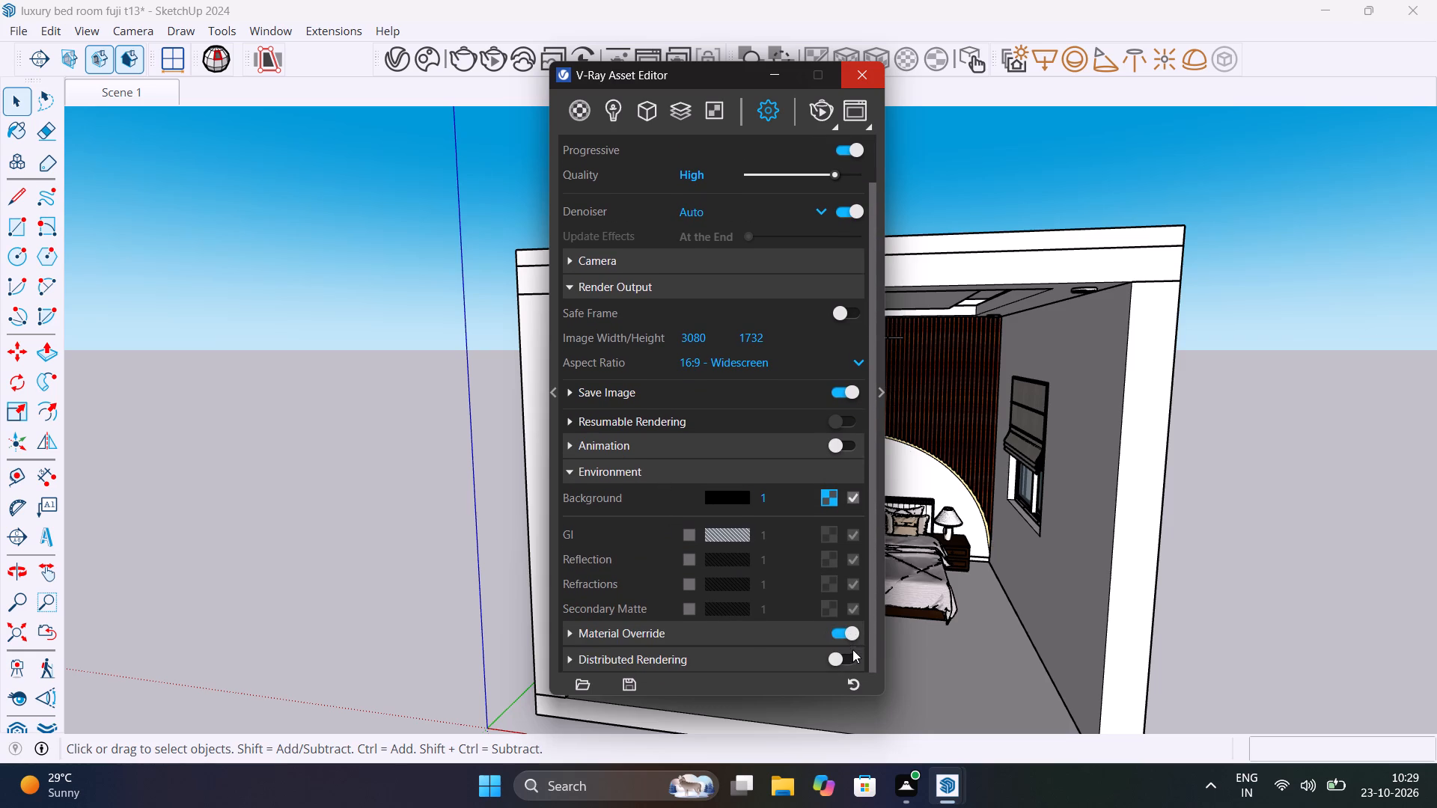
left_click(852, 651)
scroll(792, 643, "down", 1)
left_click(570, 471)
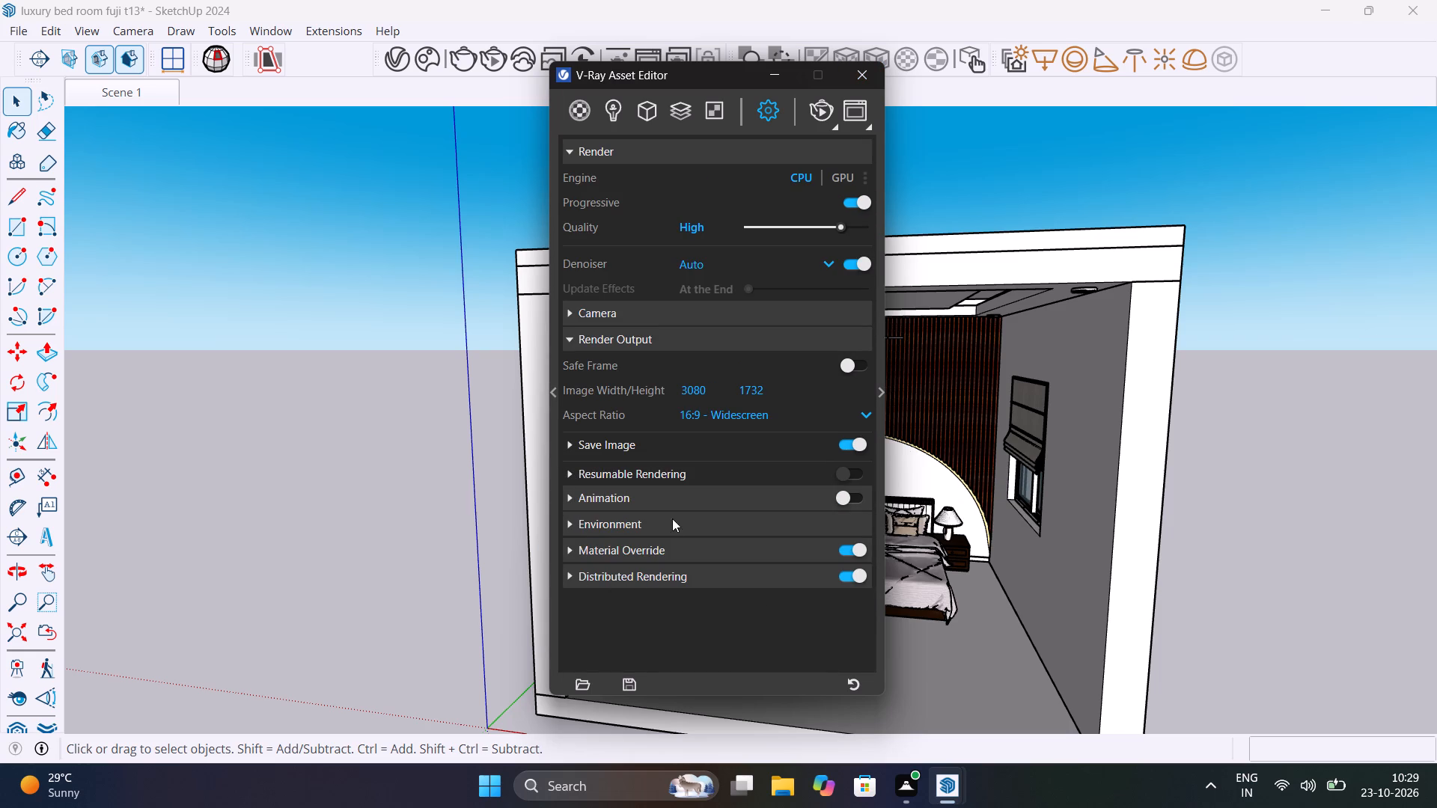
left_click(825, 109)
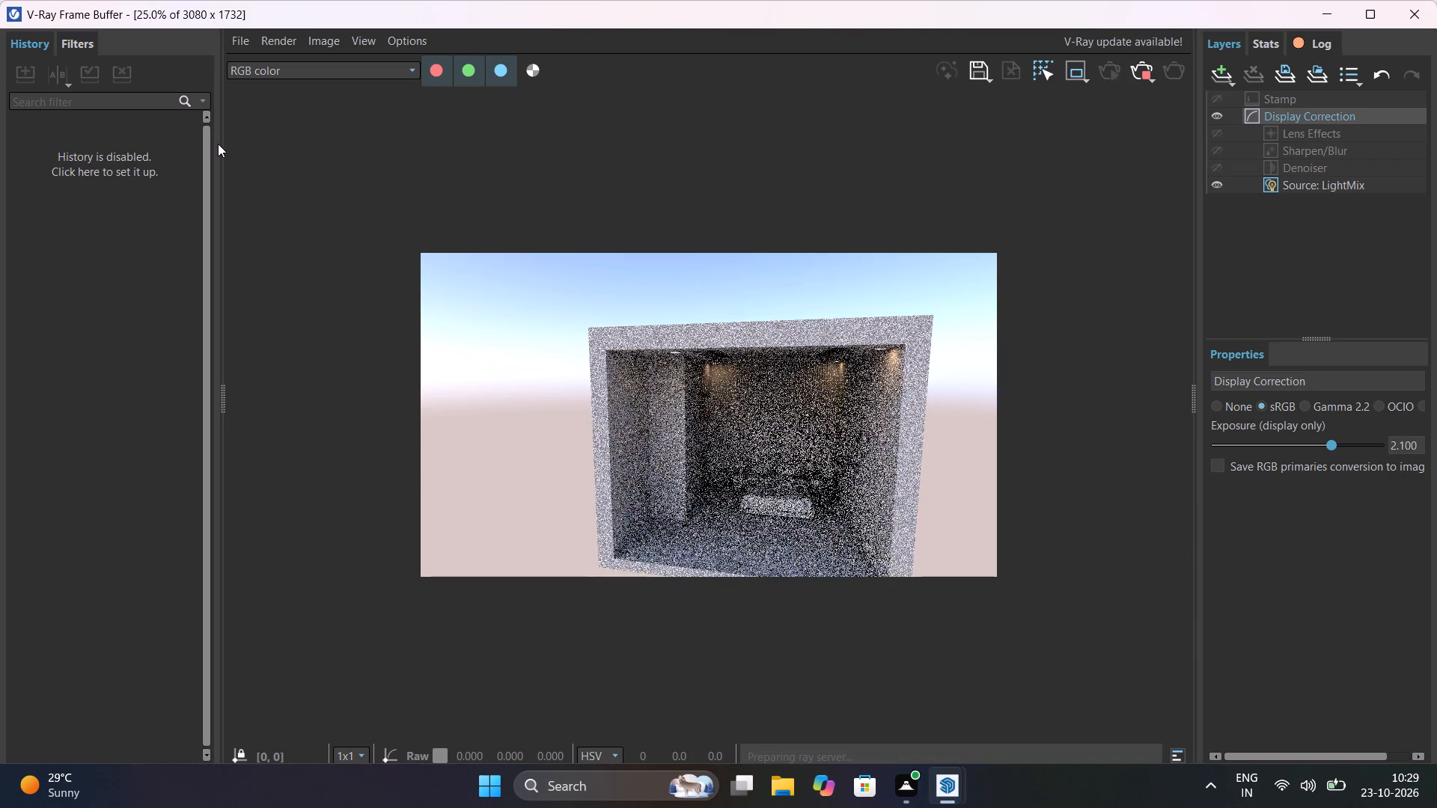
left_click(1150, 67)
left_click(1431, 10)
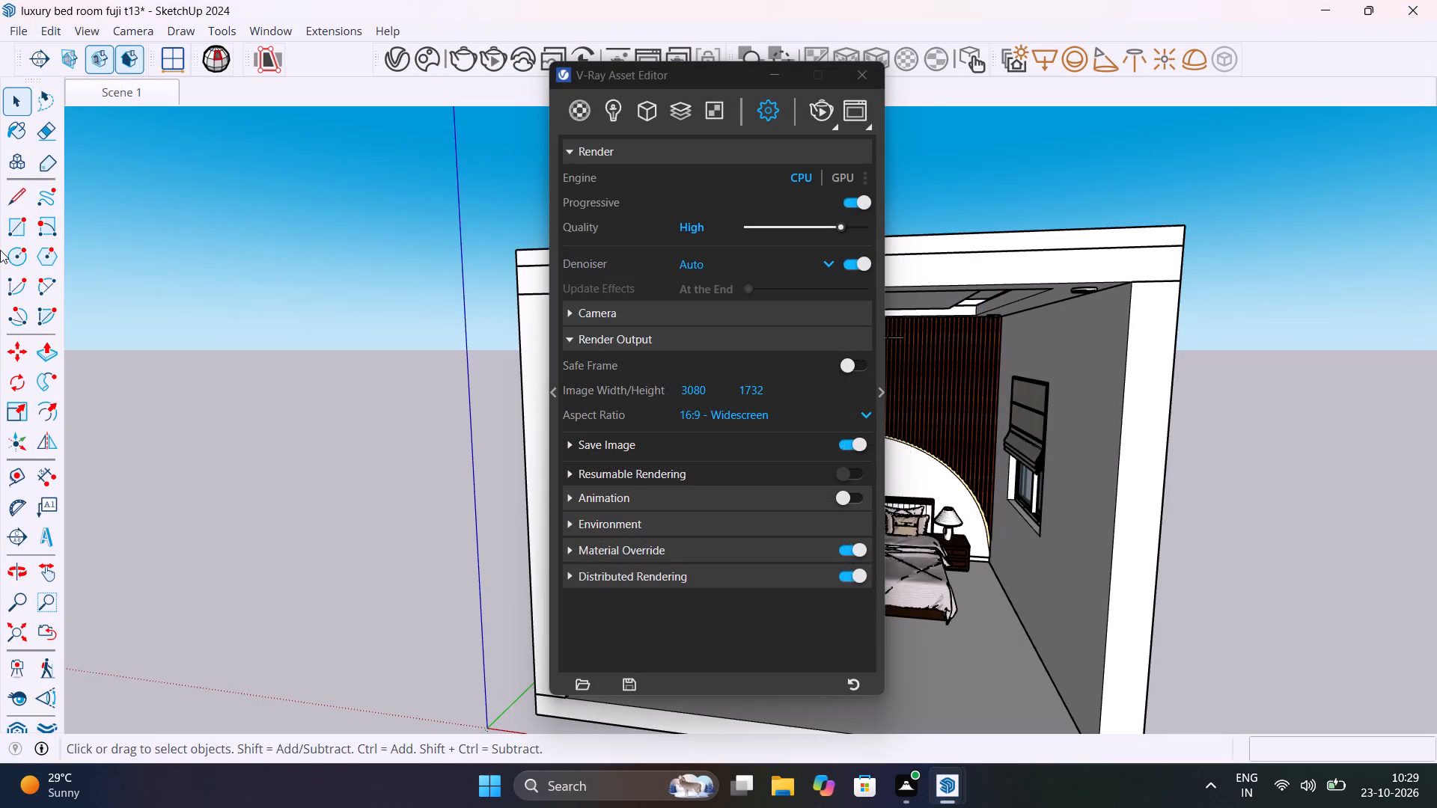
Restore the Scene 1 view, render it with the new settings, and move the frame buffer aside to uncover the Asset Editor.
left_click(156, 88)
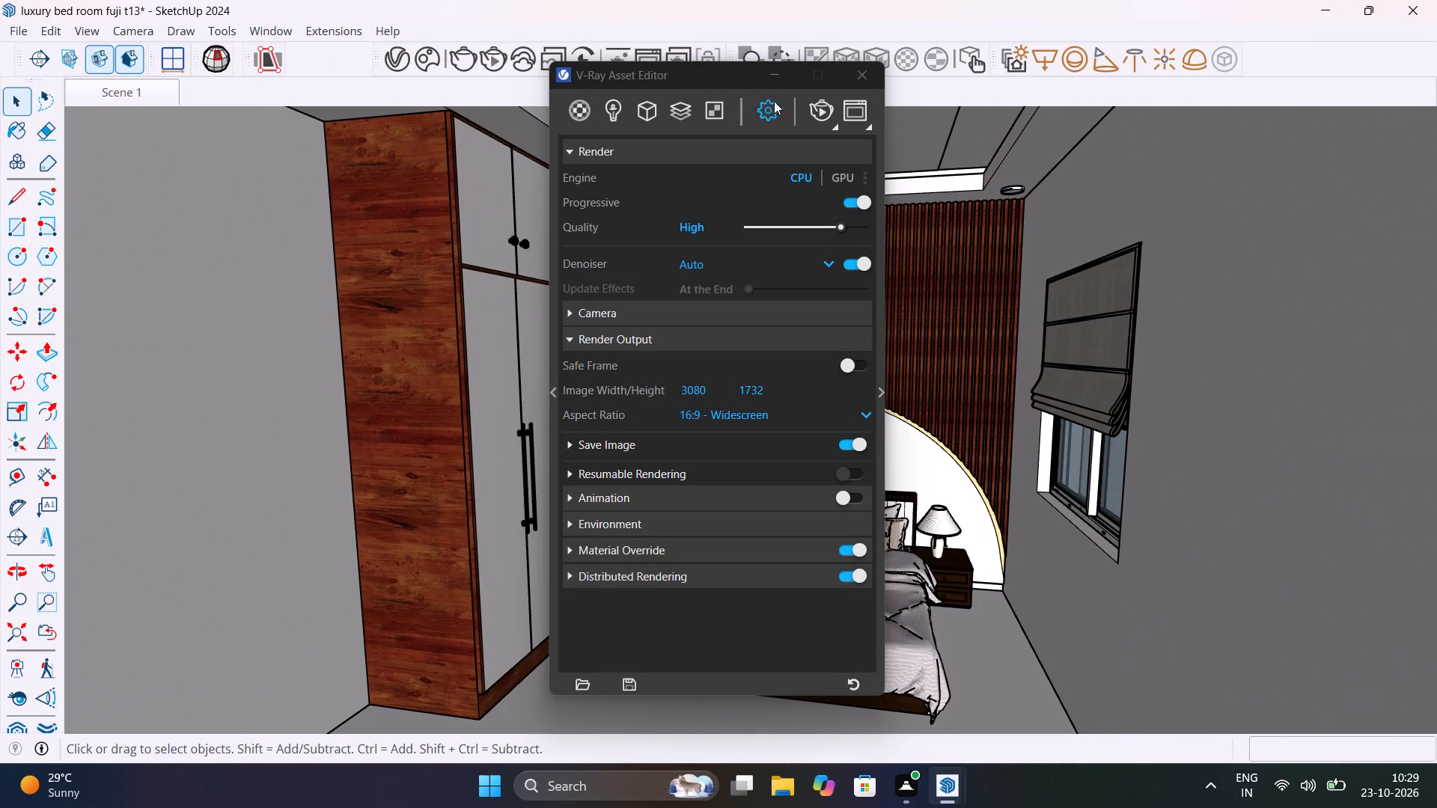
left_click(811, 109)
left_click(680, 83)
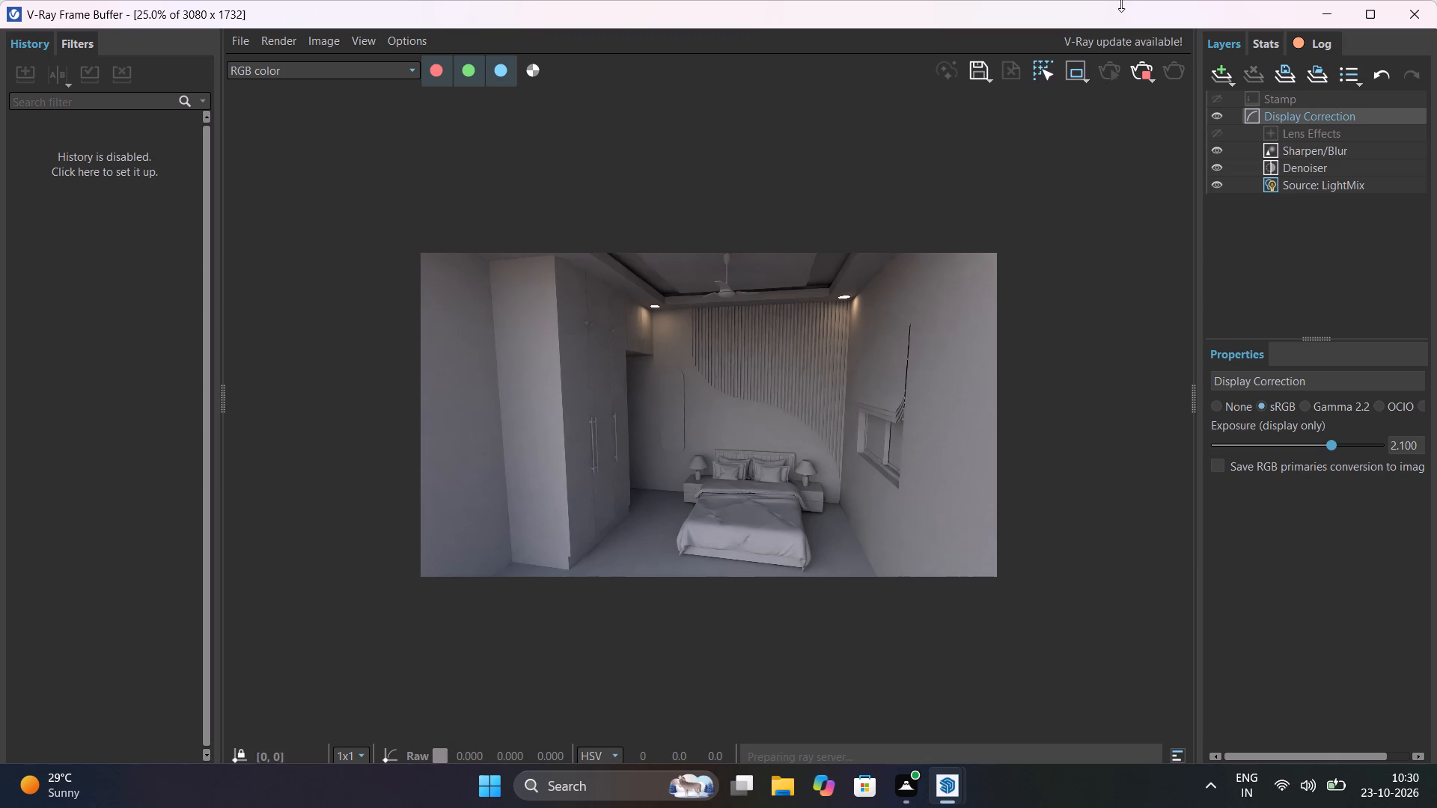
left_click_drag(1125, 19, 1087, 122)
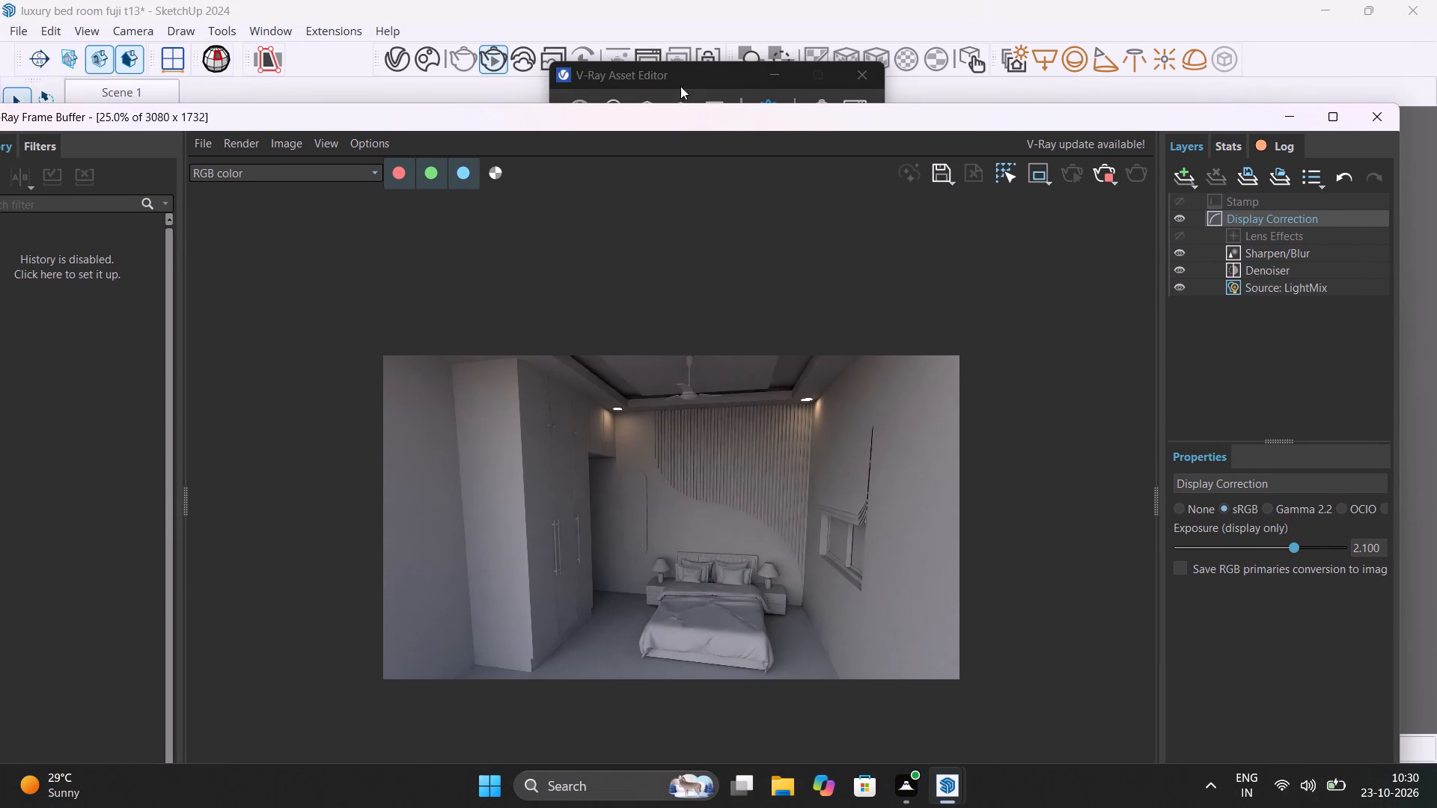
Turn off Material Override and Distributed Rendering in the render settings, arranging the Asset Editor and frame buffer side by side.
left_click_drag(685, 72, 1204, 120)
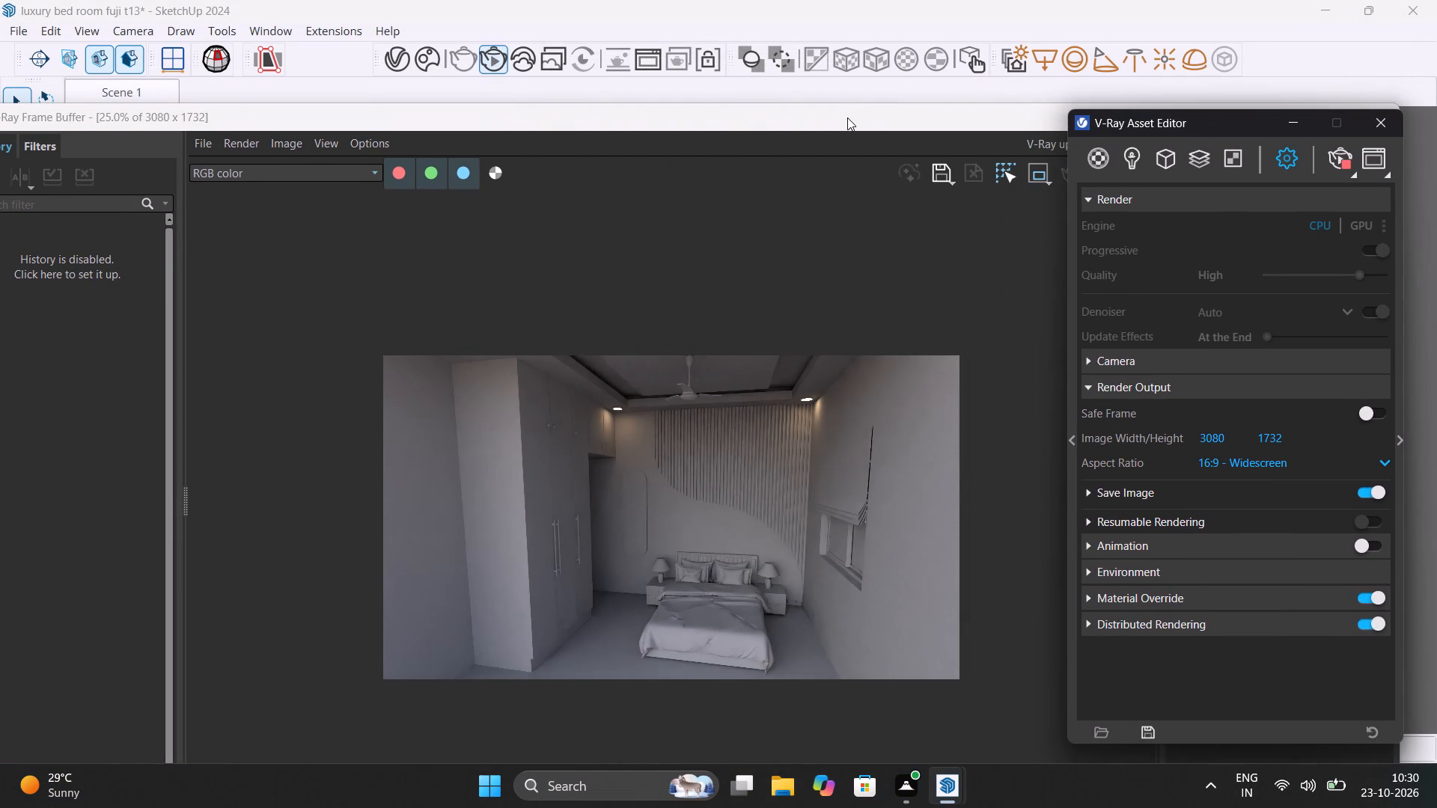
left_click_drag(847, 117, 749, 53)
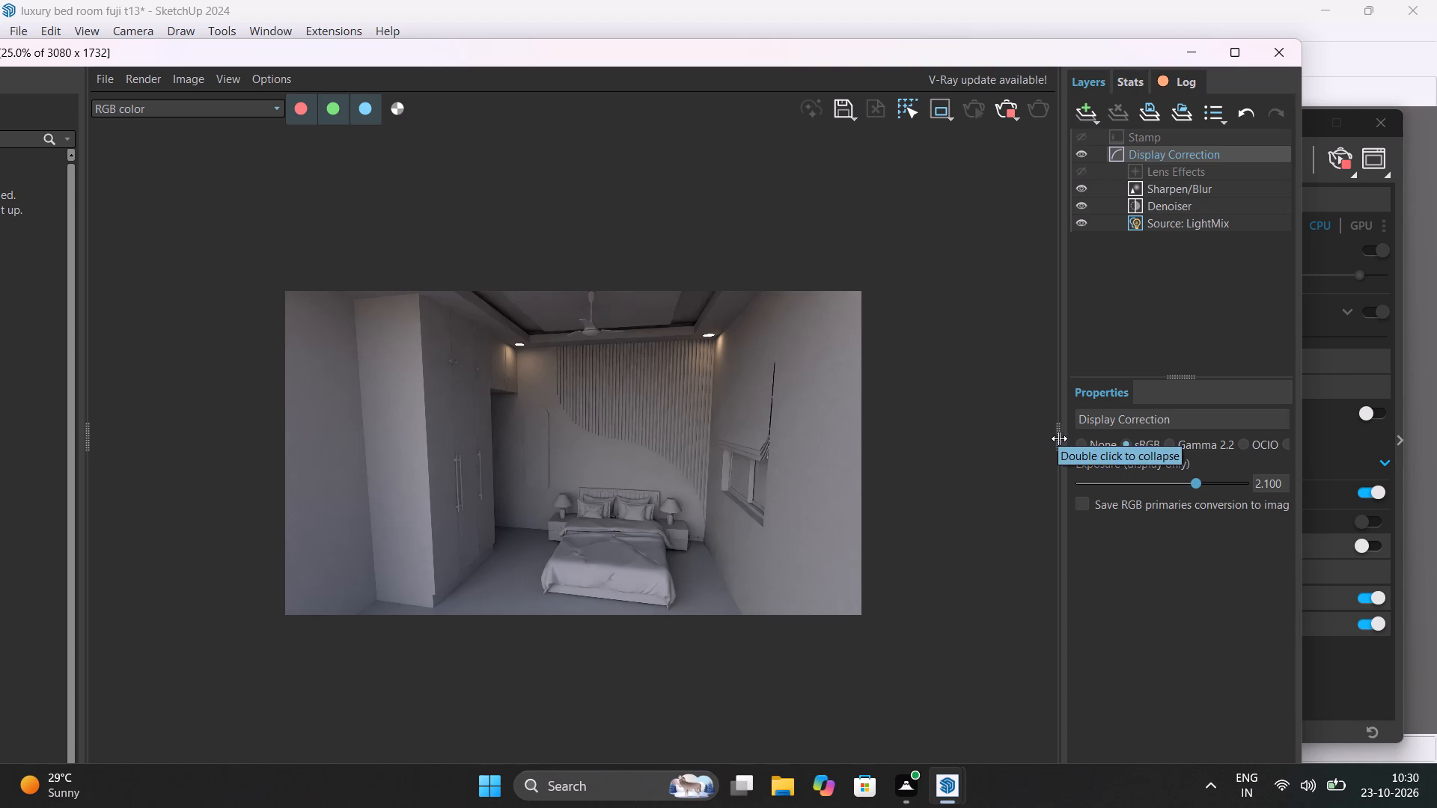
left_click_drag(1303, 389, 1031, 400)
left_click(1374, 601)
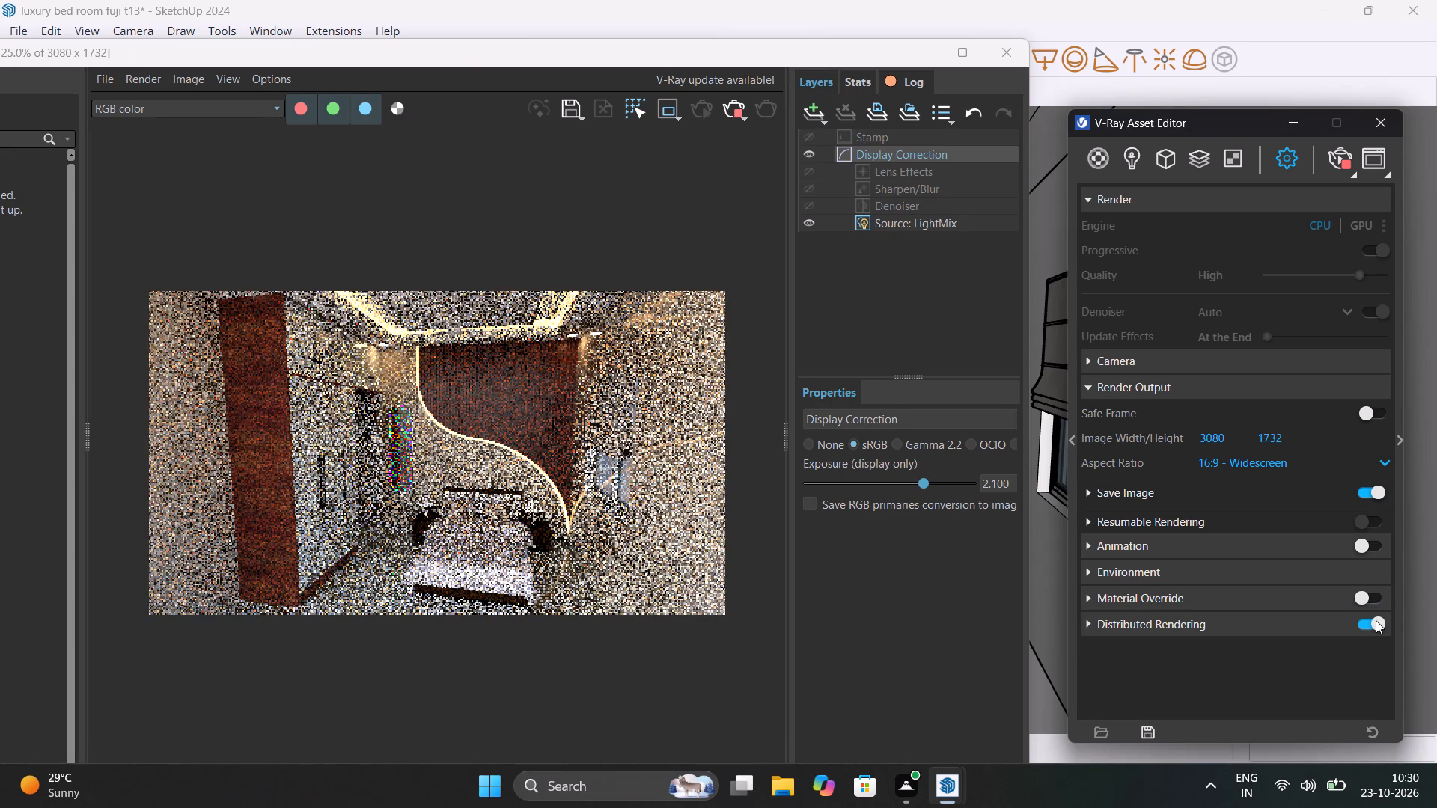
left_click(1376, 620)
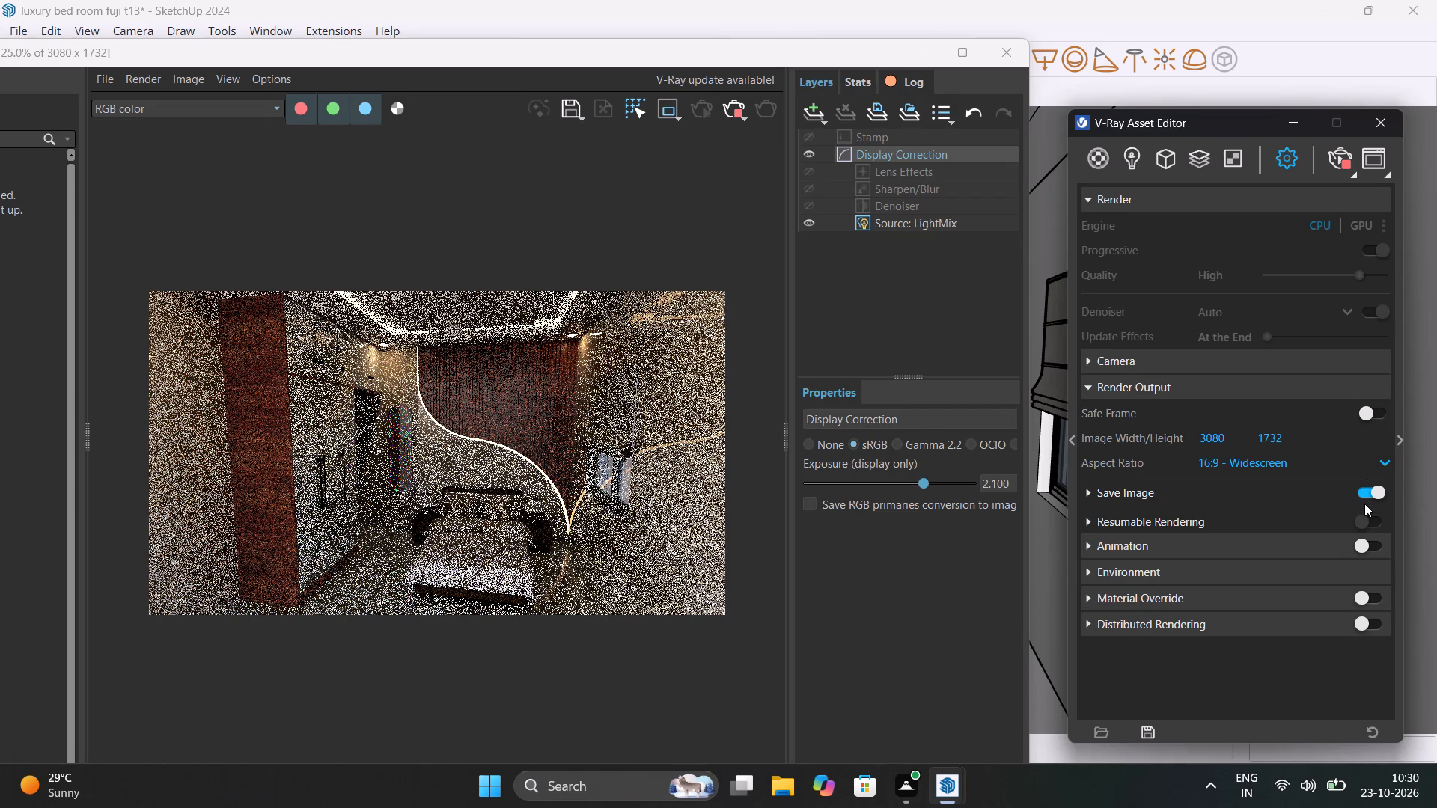
Examine the interactive bedroom render up close and read through the V-Ray log messages.
left_click(951, 53)
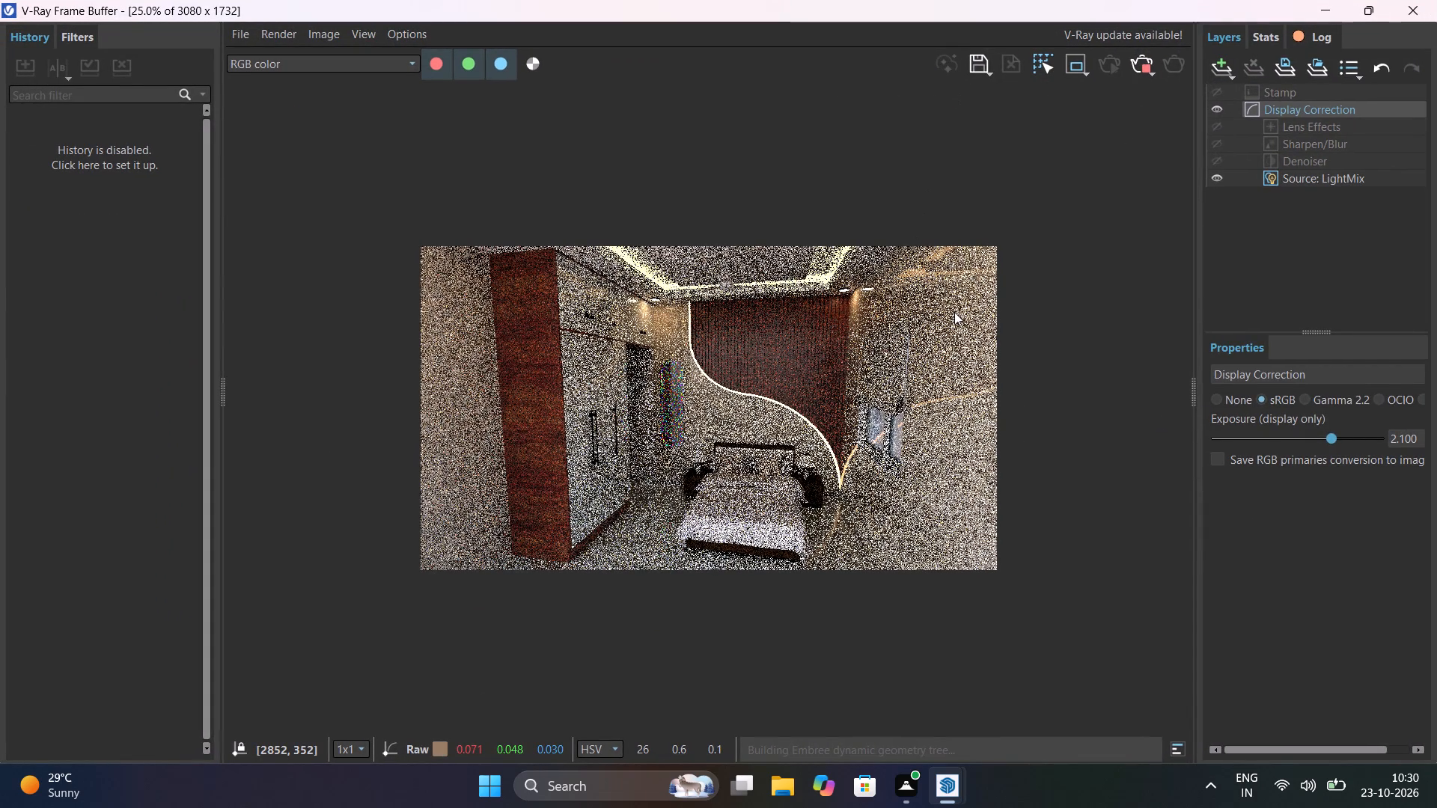
scroll(954, 312, "up", 1)
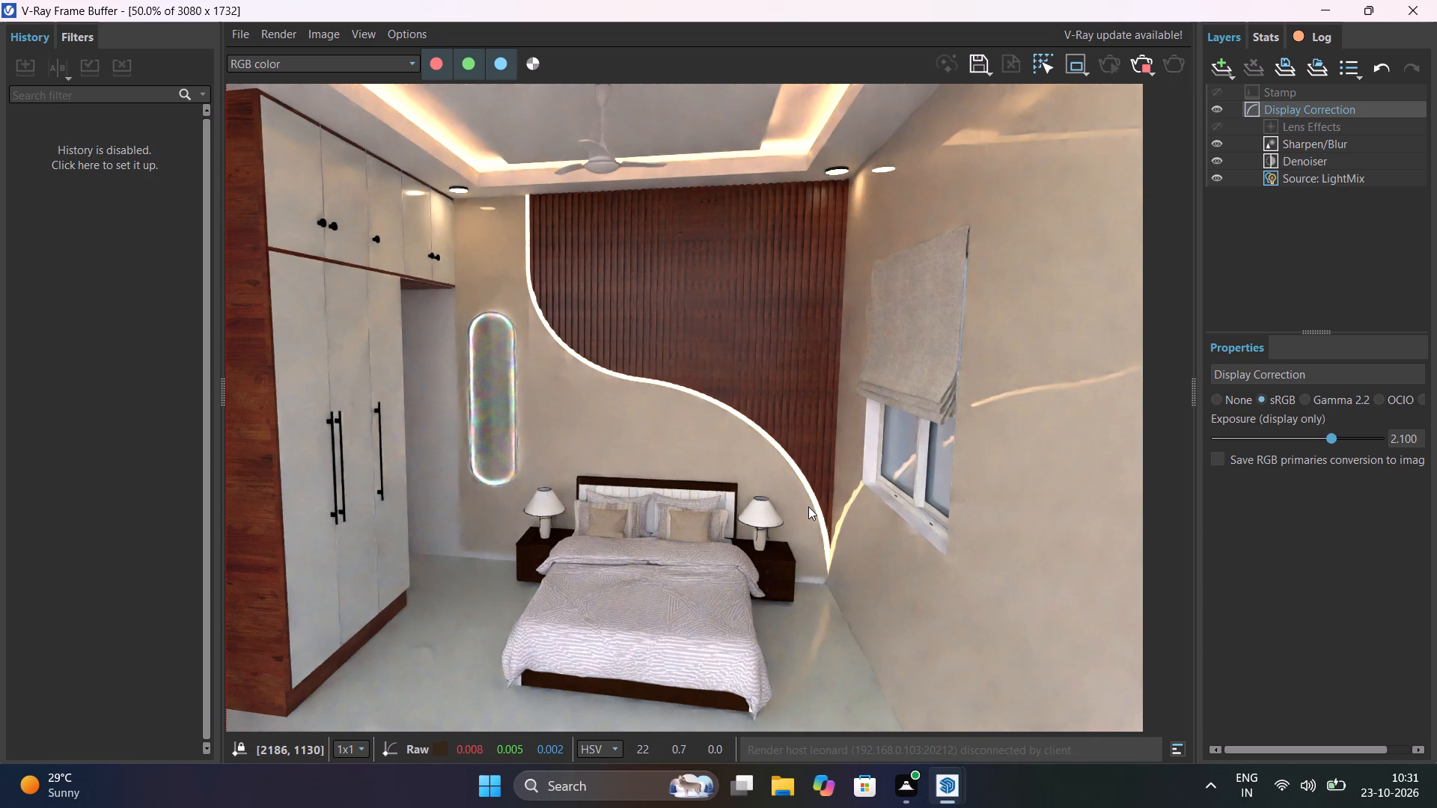
scroll(727, 495, "down", 1)
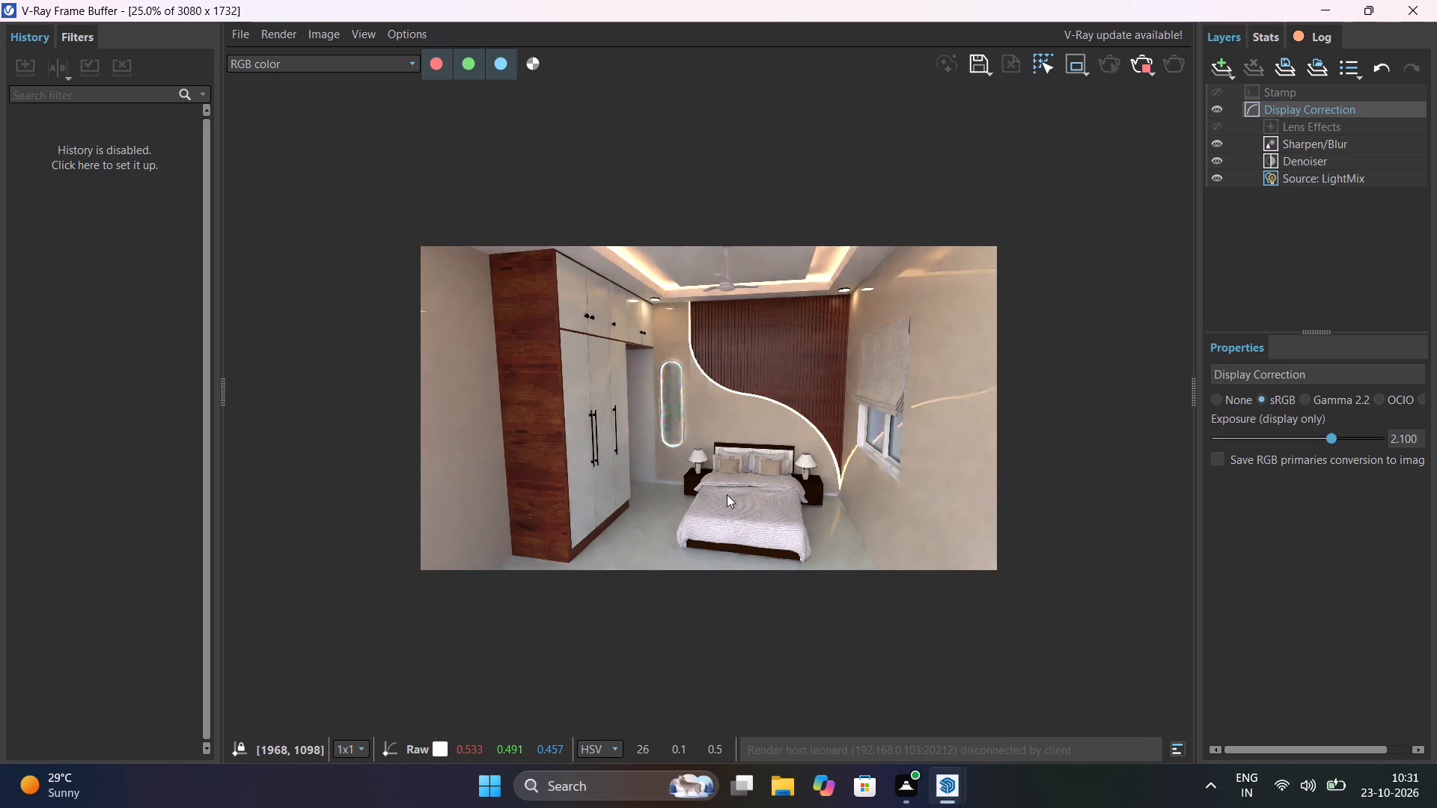
scroll(727, 495, "up", 1)
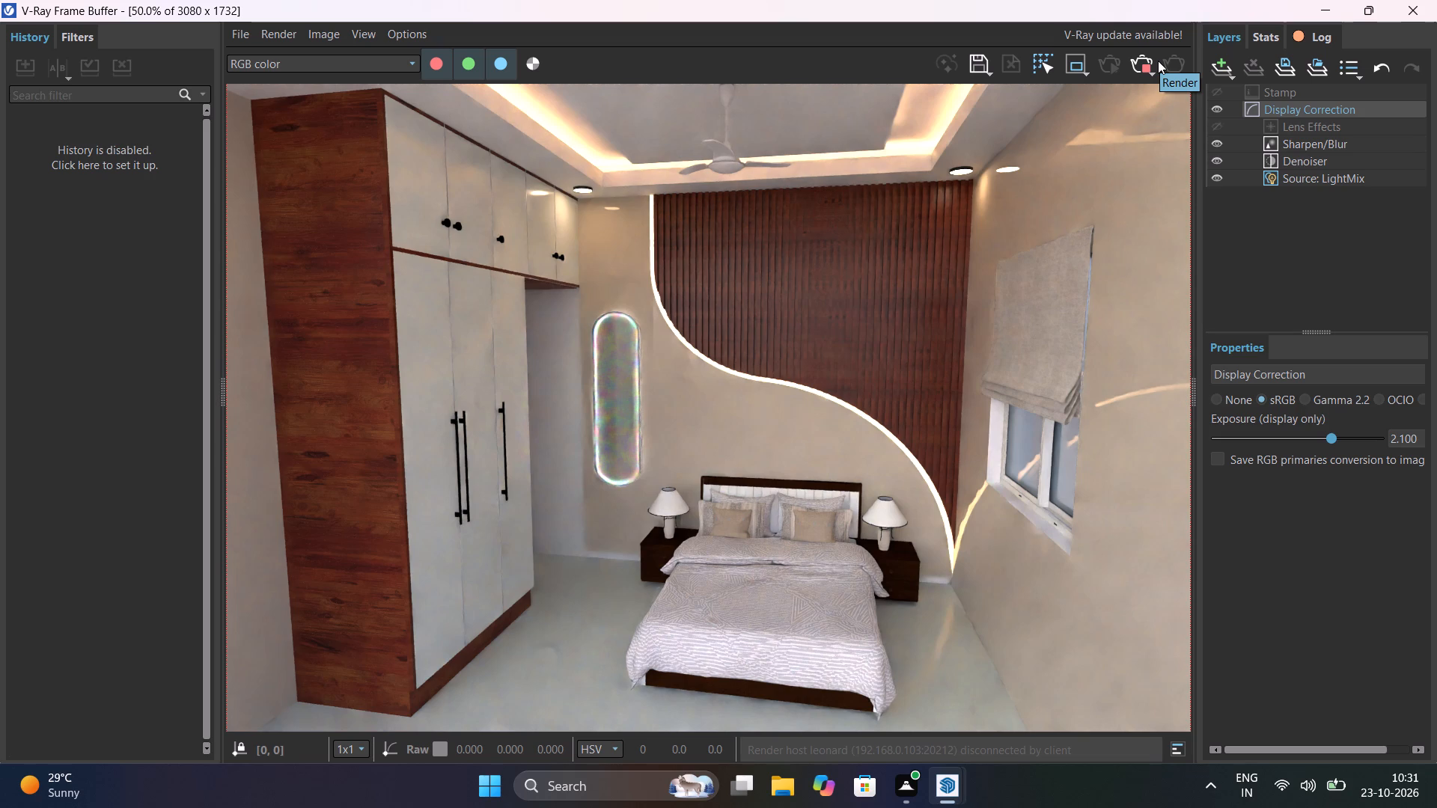
left_click(1079, 753)
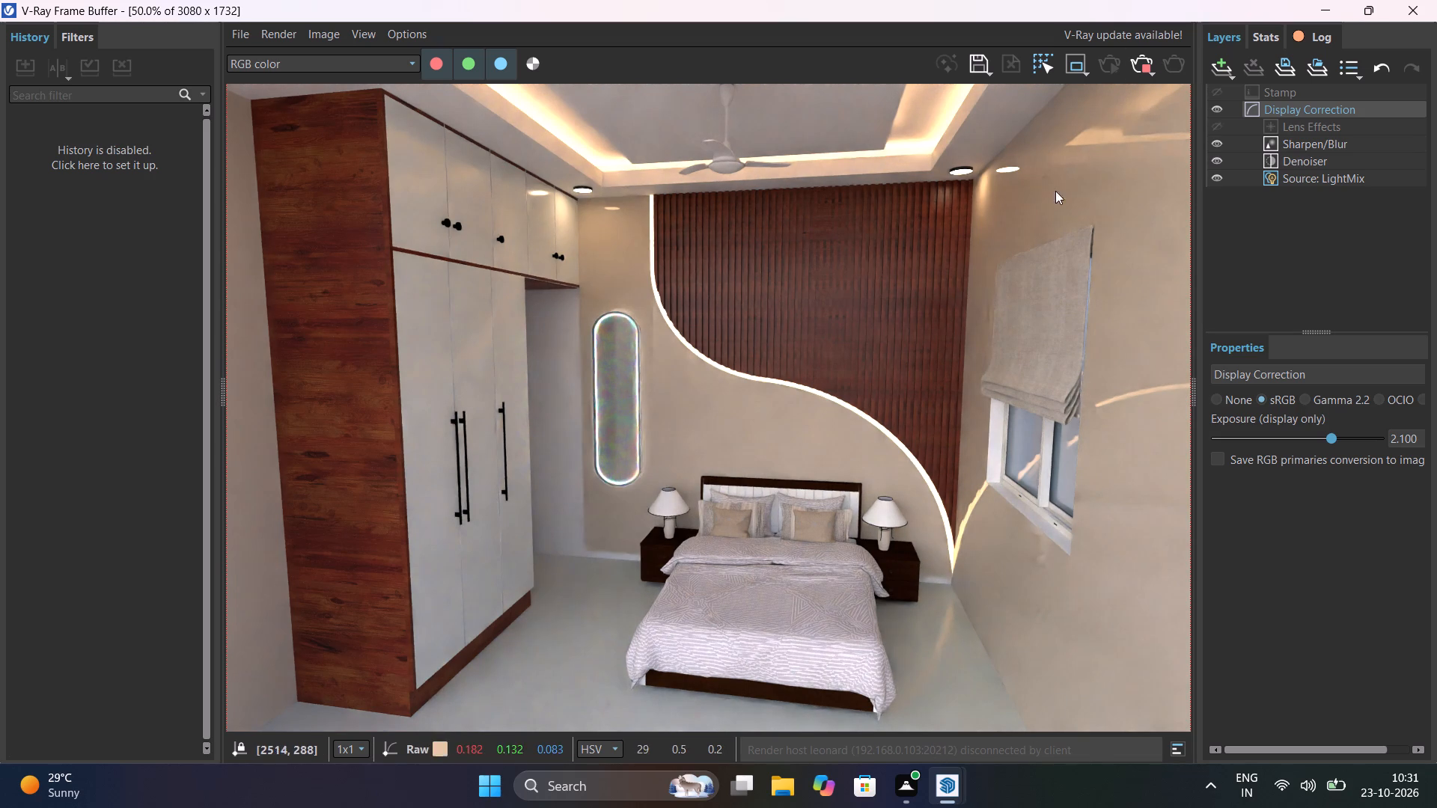
left_click(1315, 37)
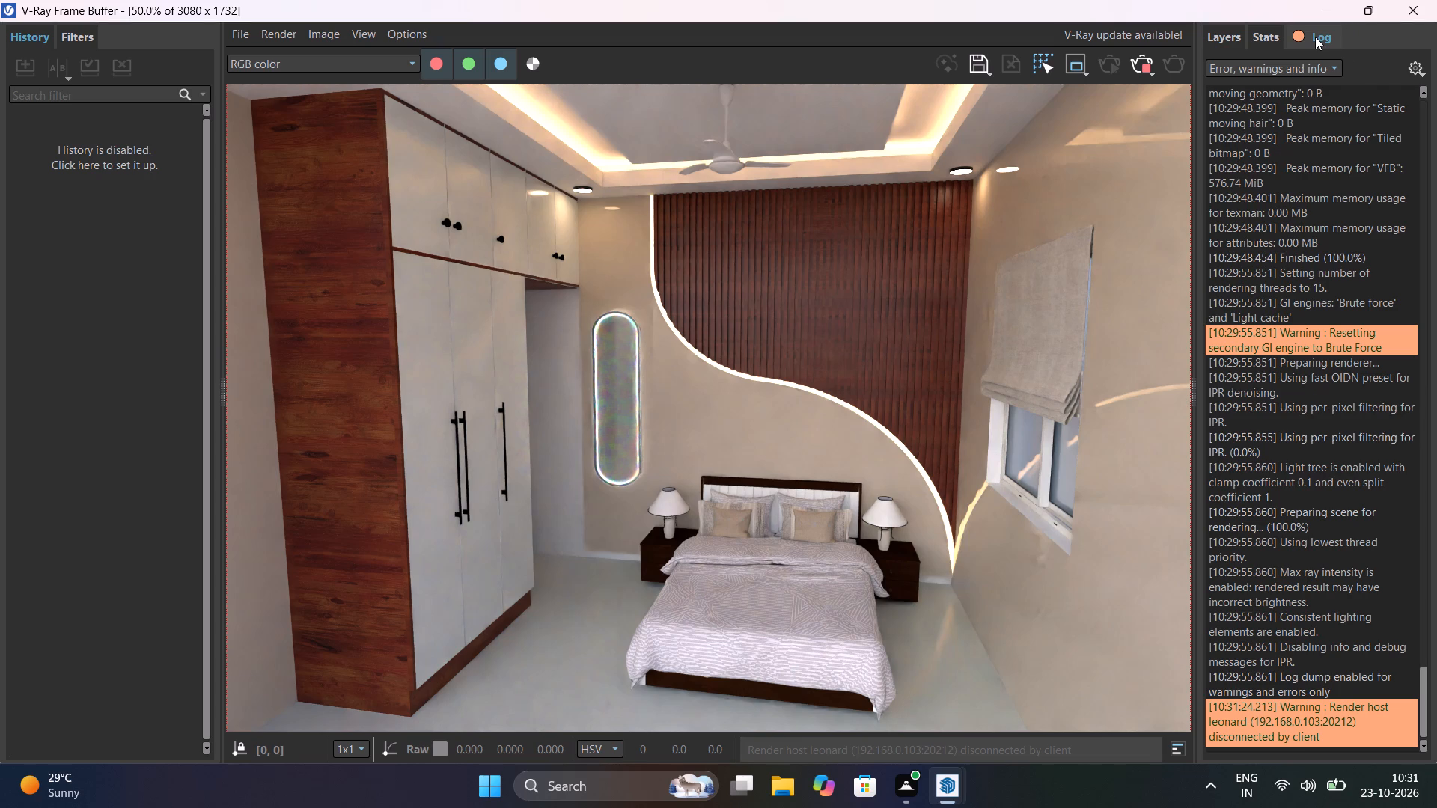
scroll(1256, 649, "down", 4)
scroll(1256, 649, "up", 3)
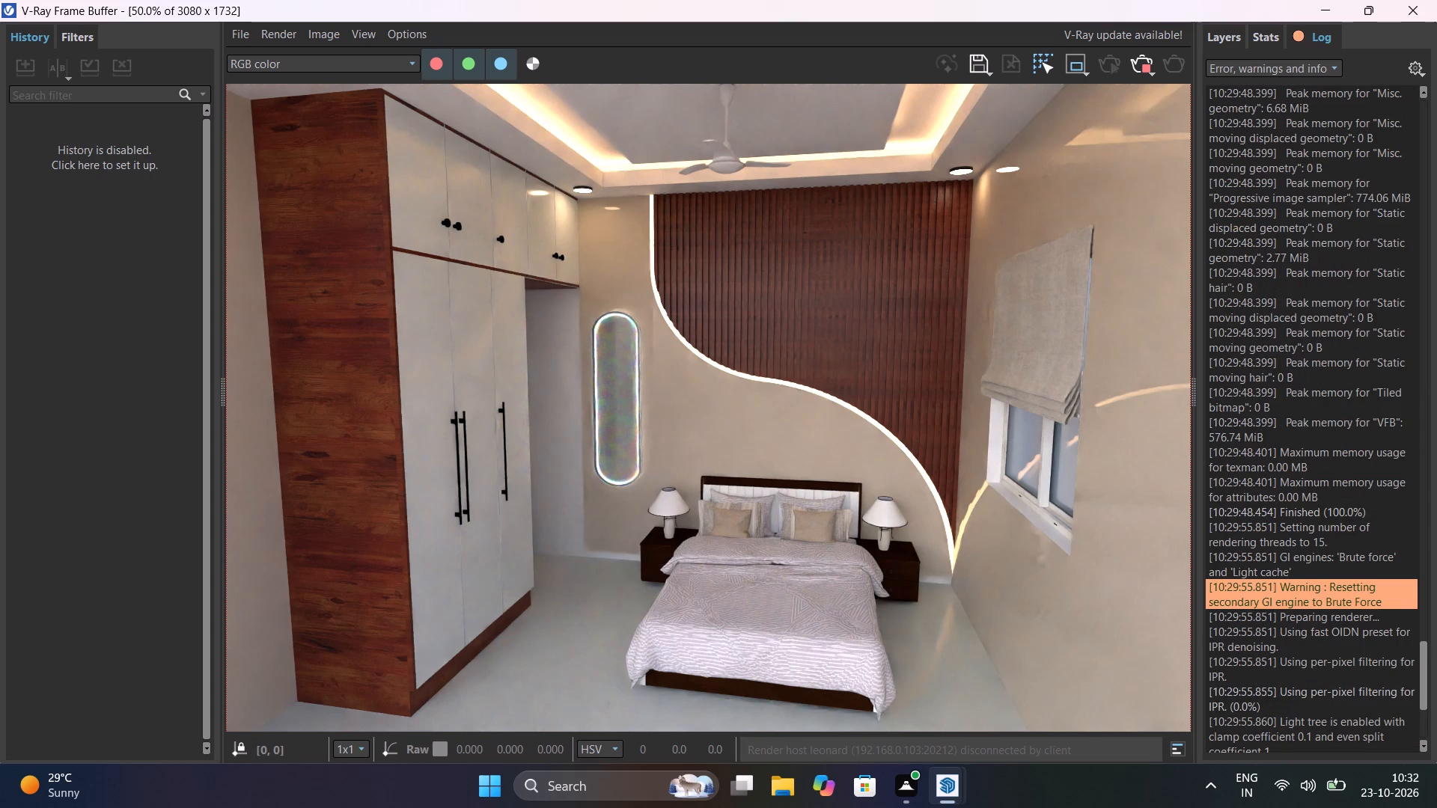
scroll(1256, 649, "up", 7)
scroll(1256, 649, "down", 18)
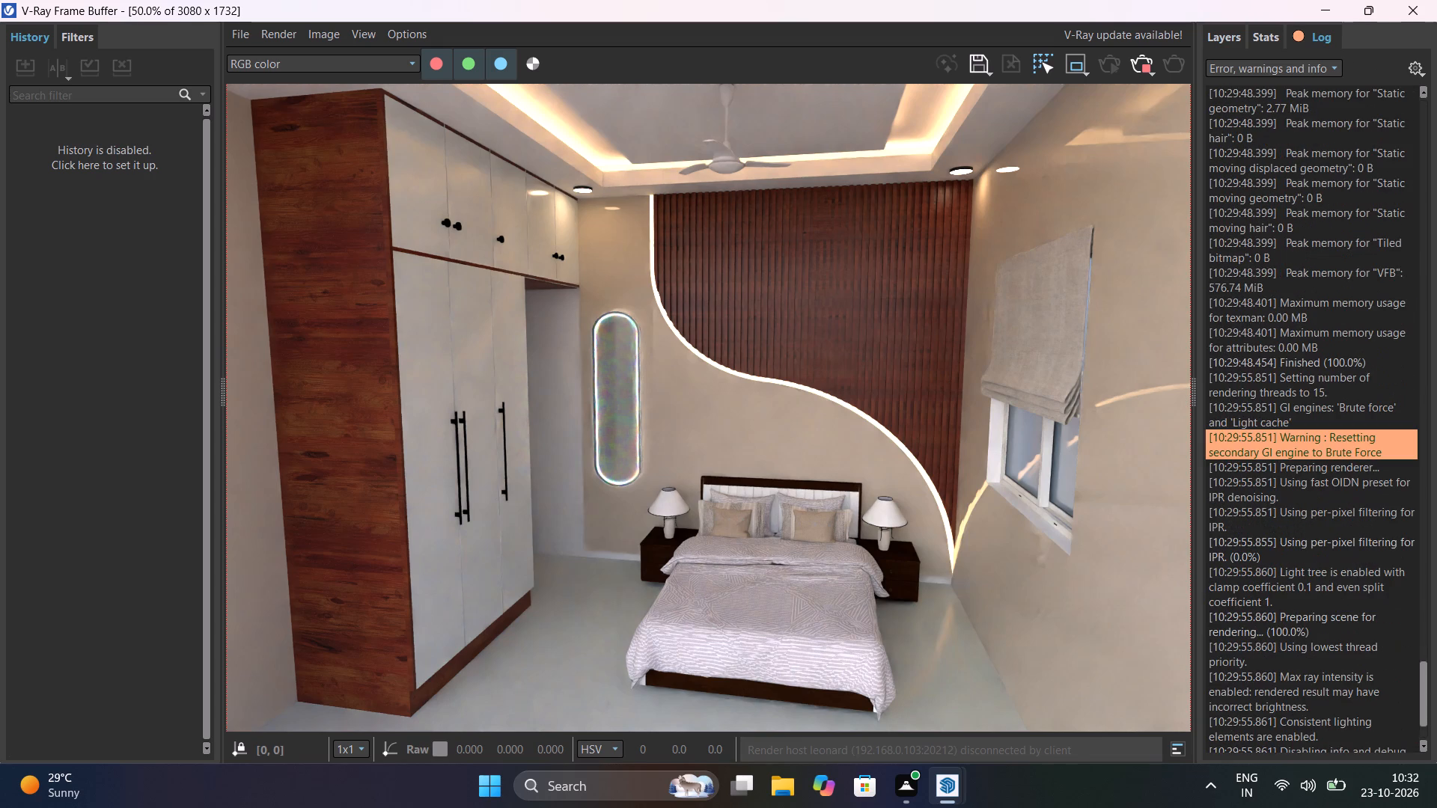
left_click(1406, 14)
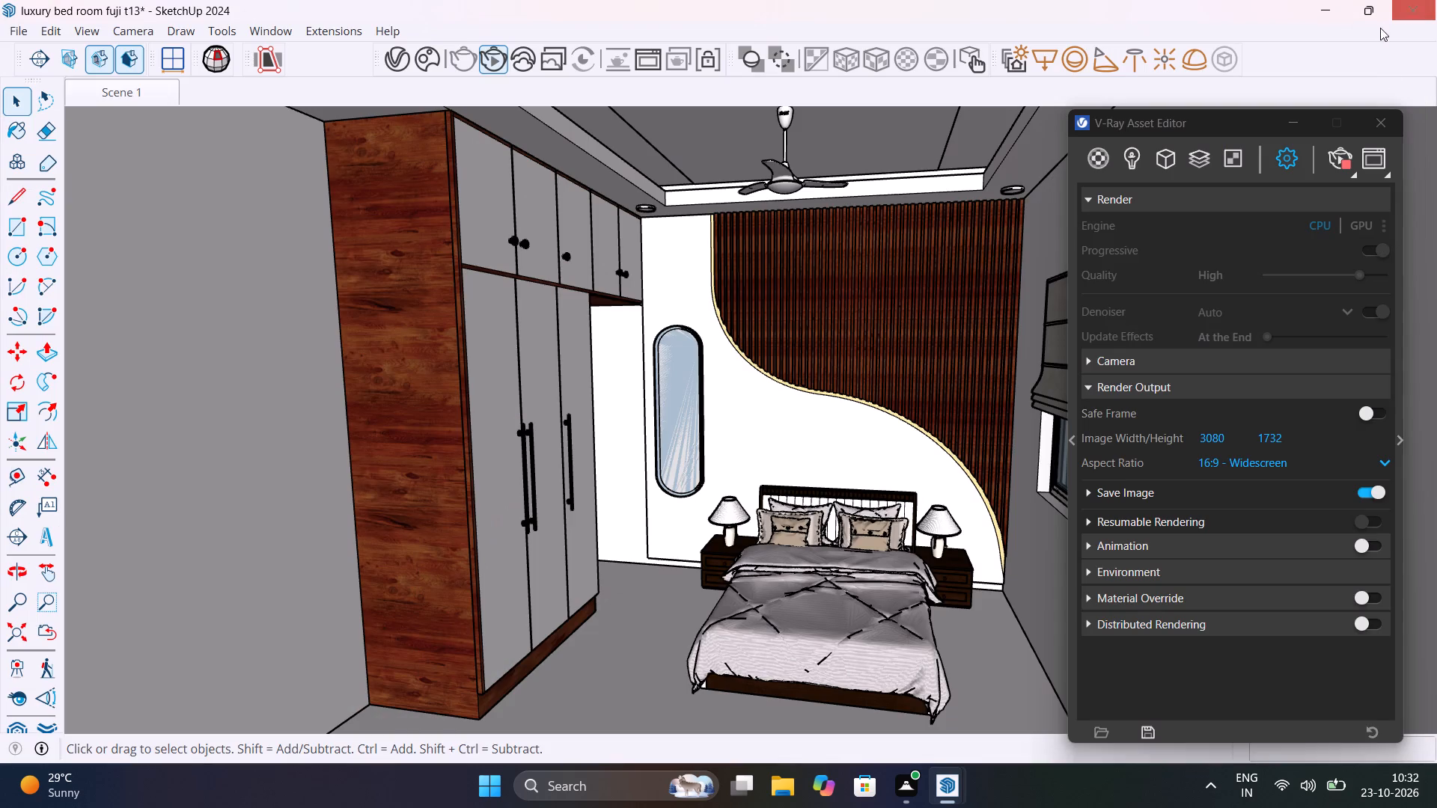
Close the Asset Editor, restore the Scene 1 view, and replace the running interactive render with a non-interactive one.
left_click(1394, 121)
scroll(1022, 408, "down", 3)
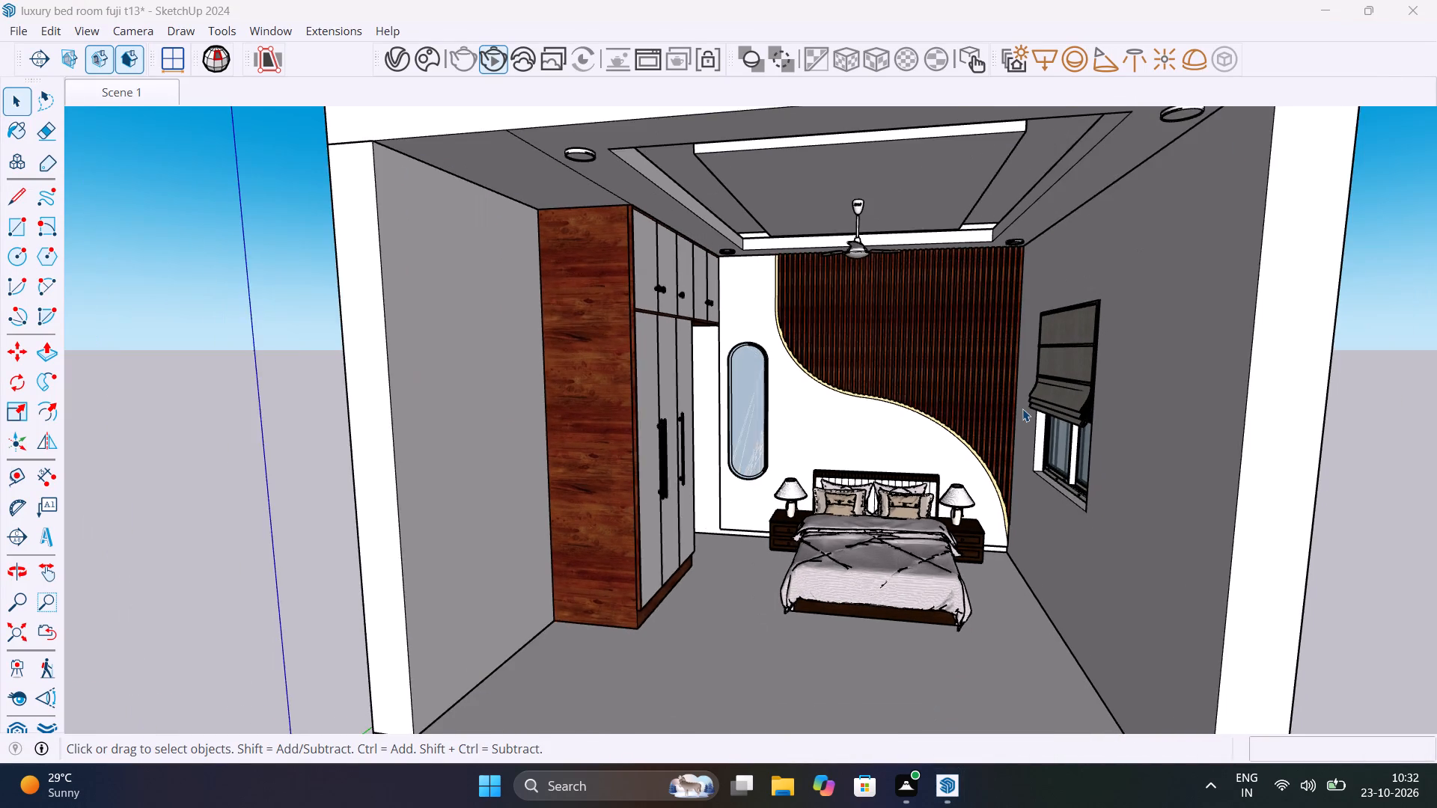
scroll(1022, 408, "down", 1)
left_click(126, 88)
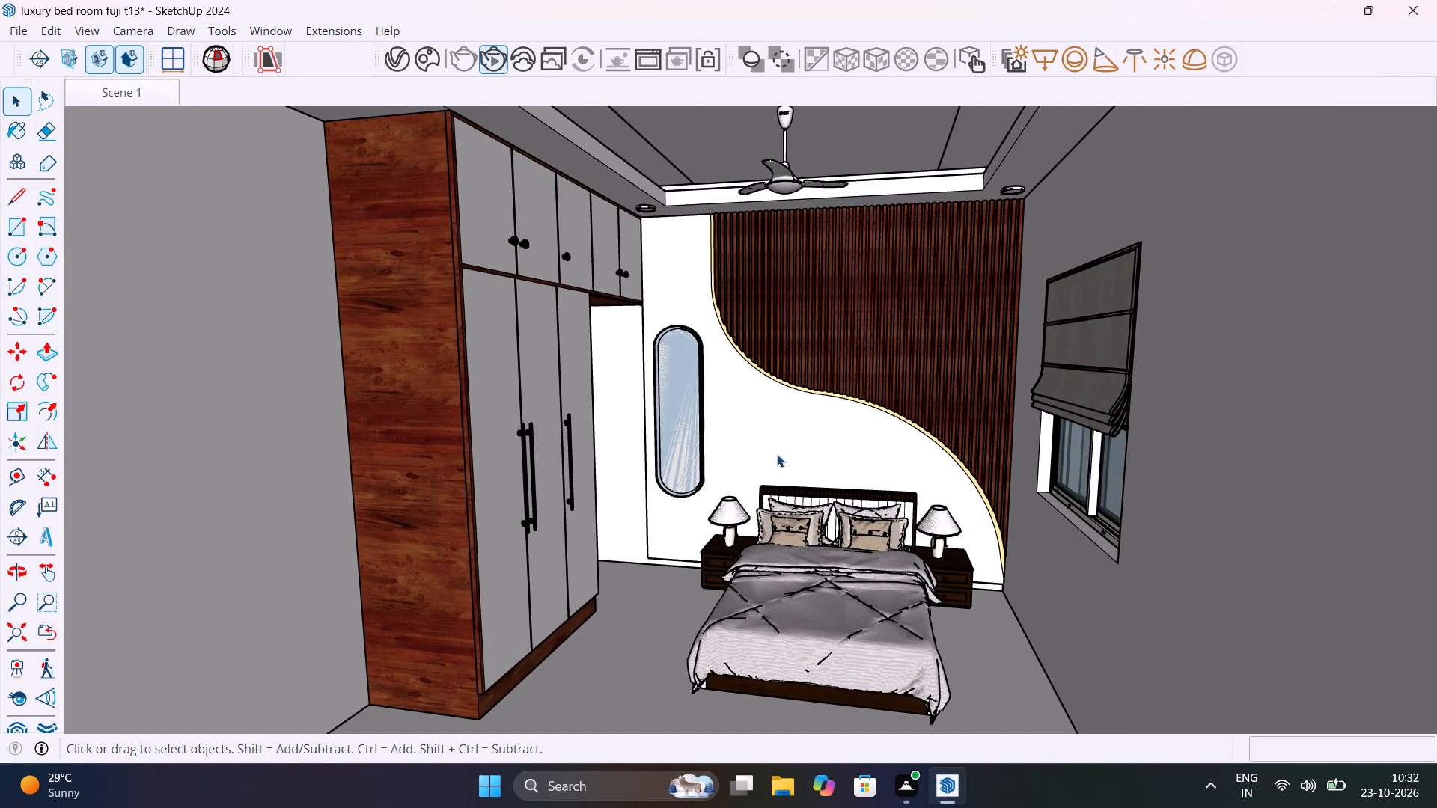
left_click(461, 54)
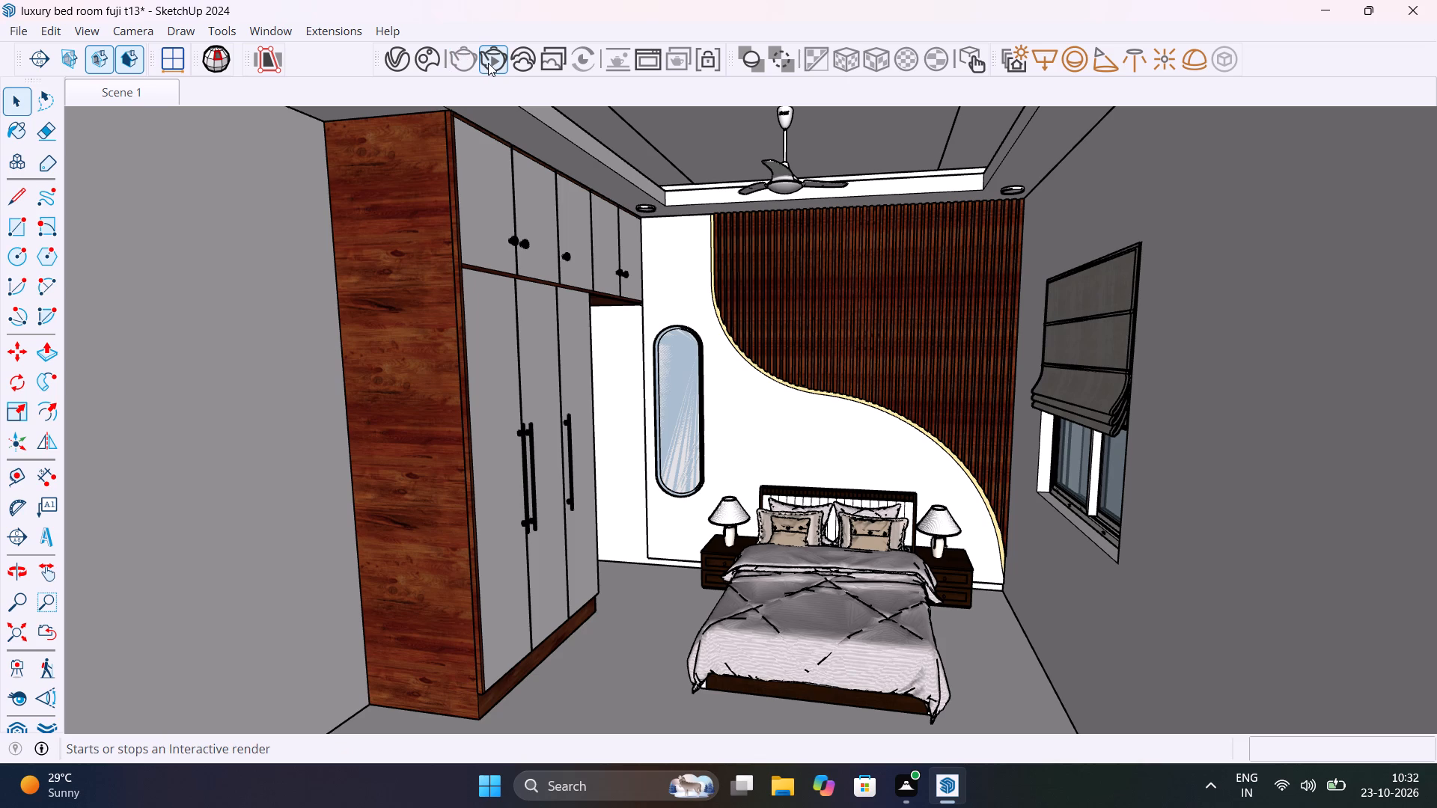
left_click(489, 61)
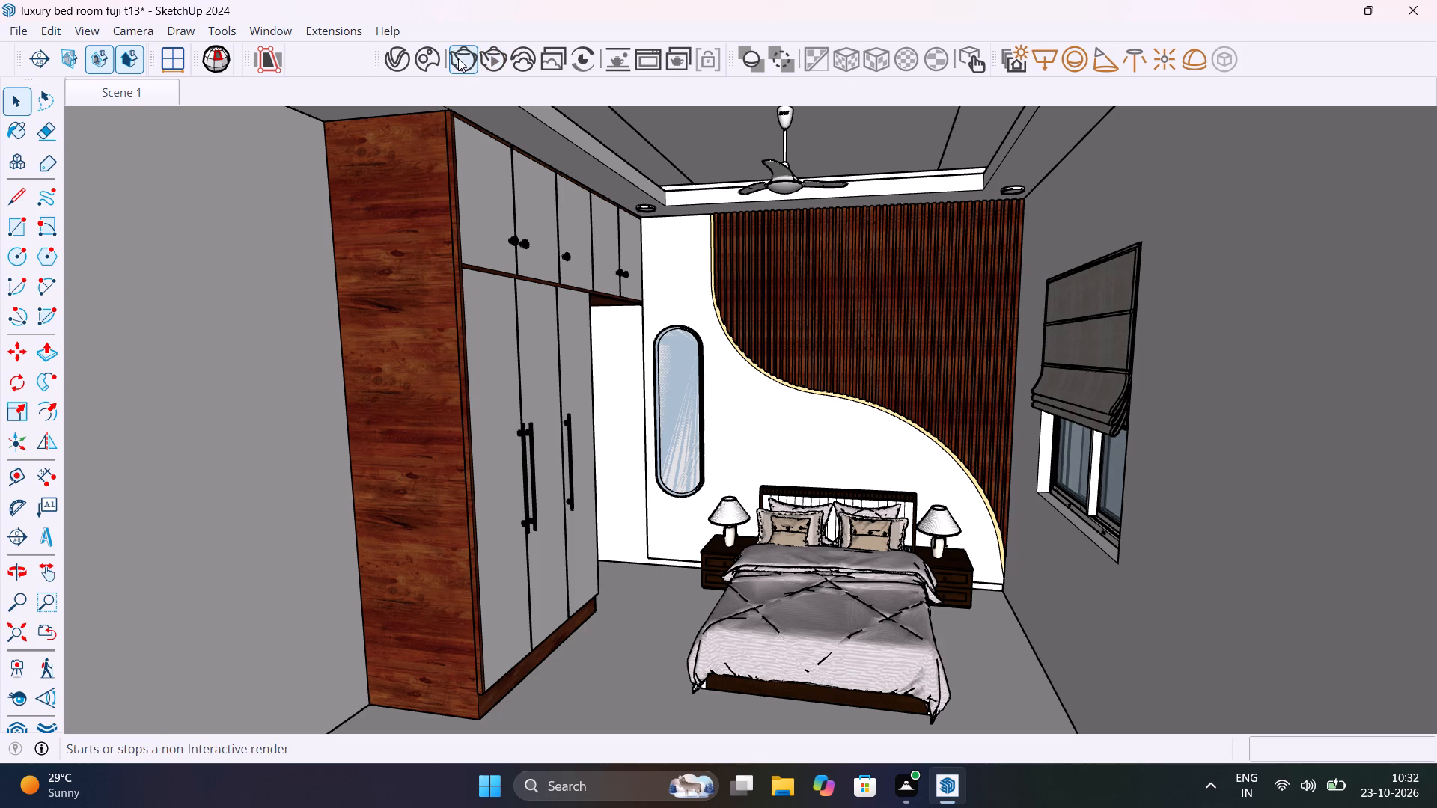
left_click(455, 58)
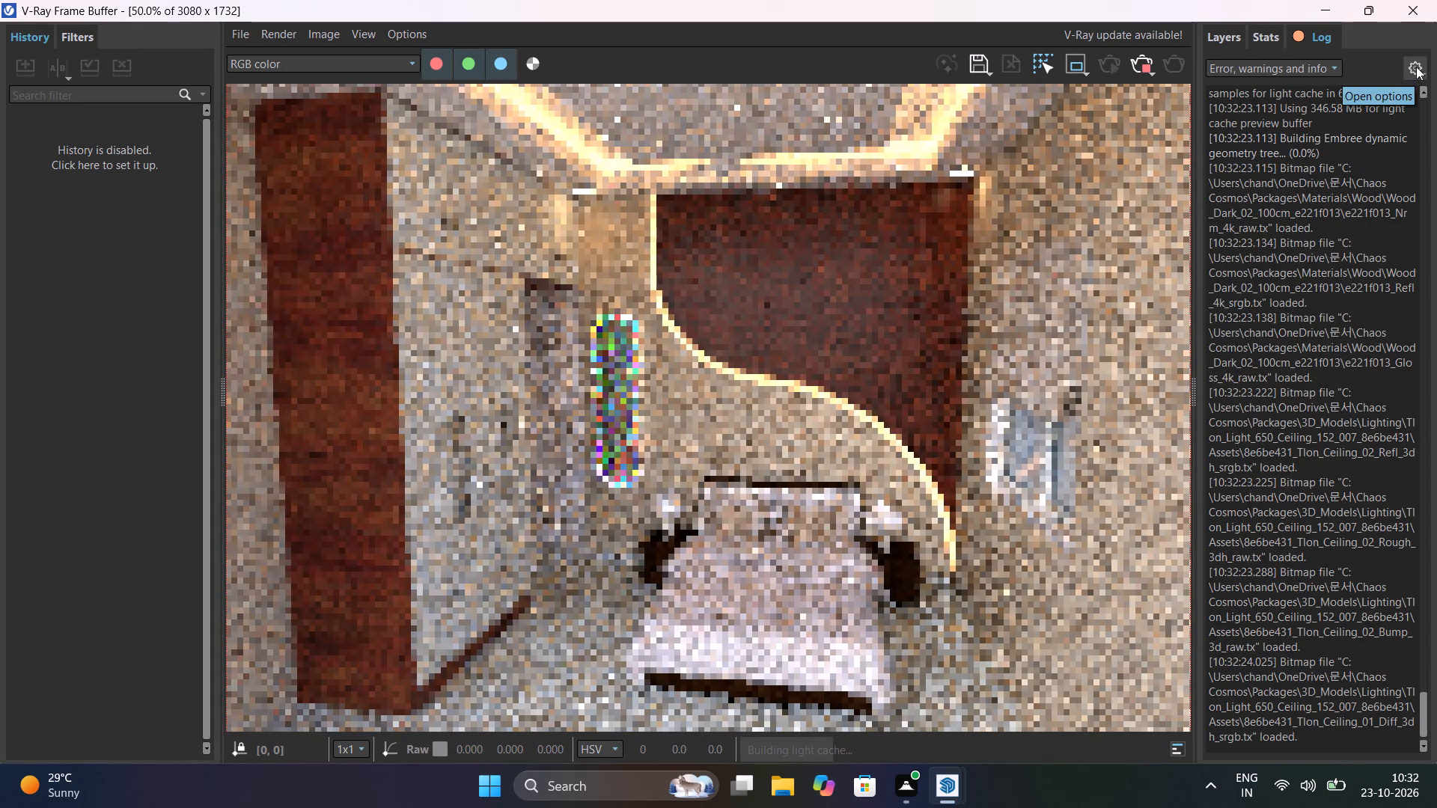
Check the log's display options and return to the frame buffer's layer list.
left_click(1416, 67)
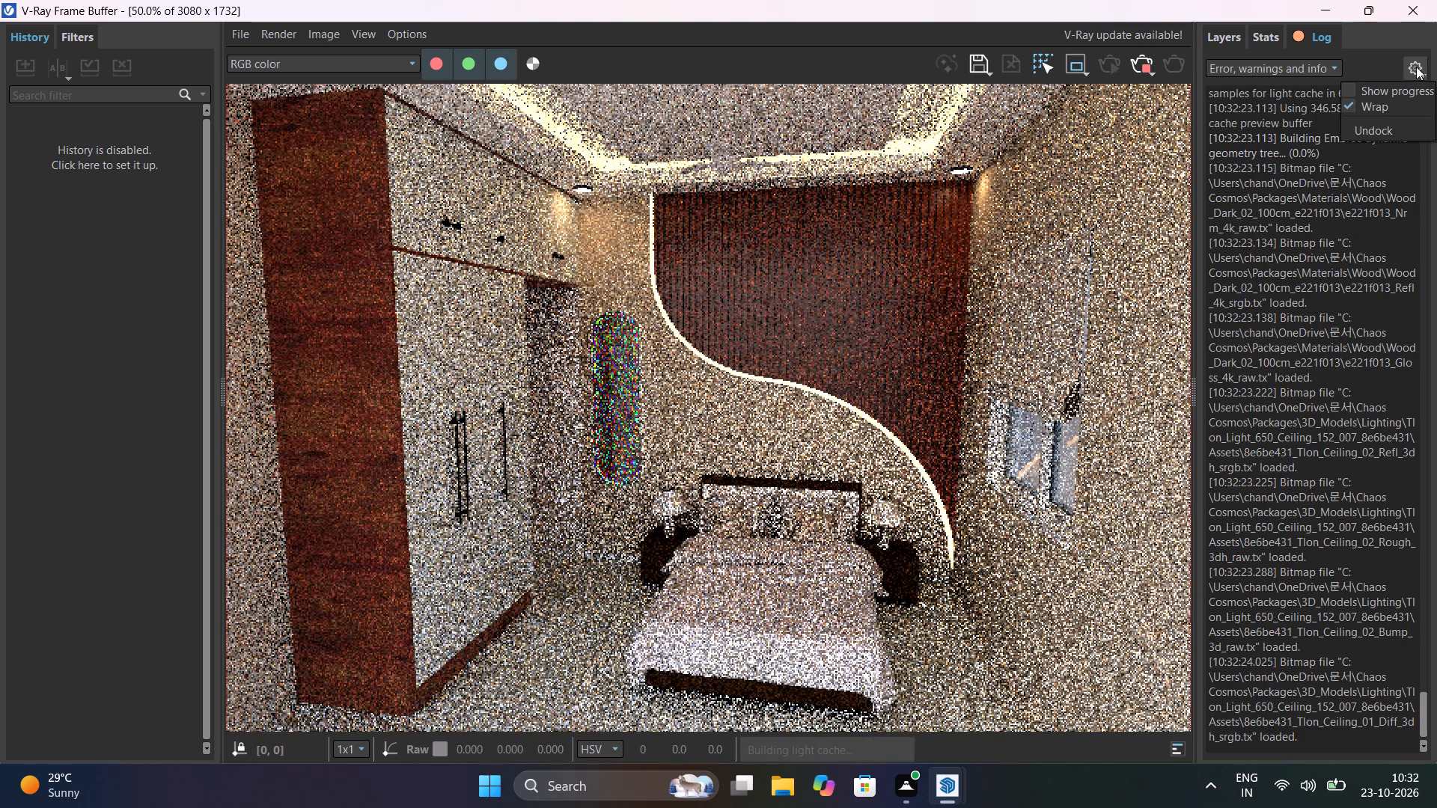
left_click(1416, 67)
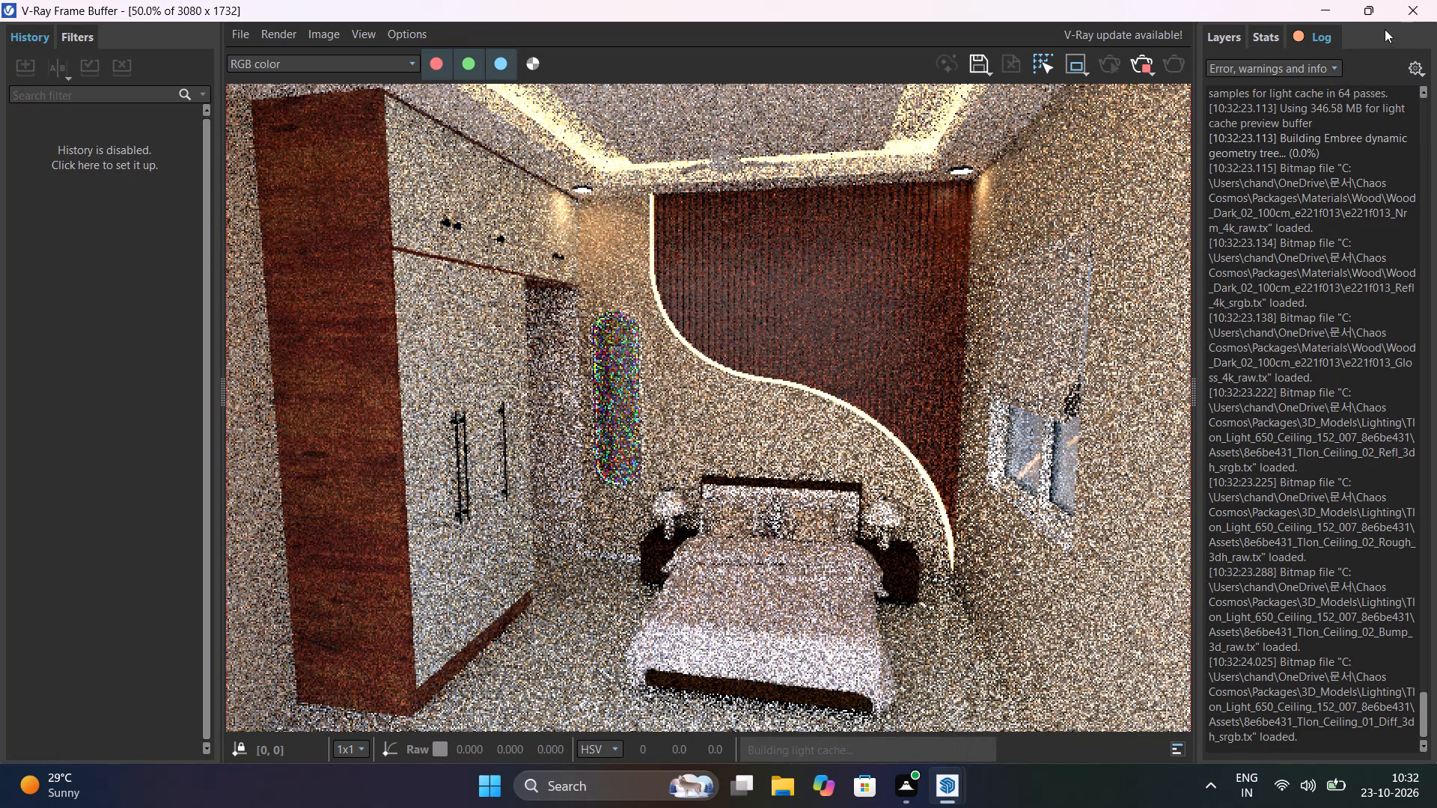
left_click(1218, 37)
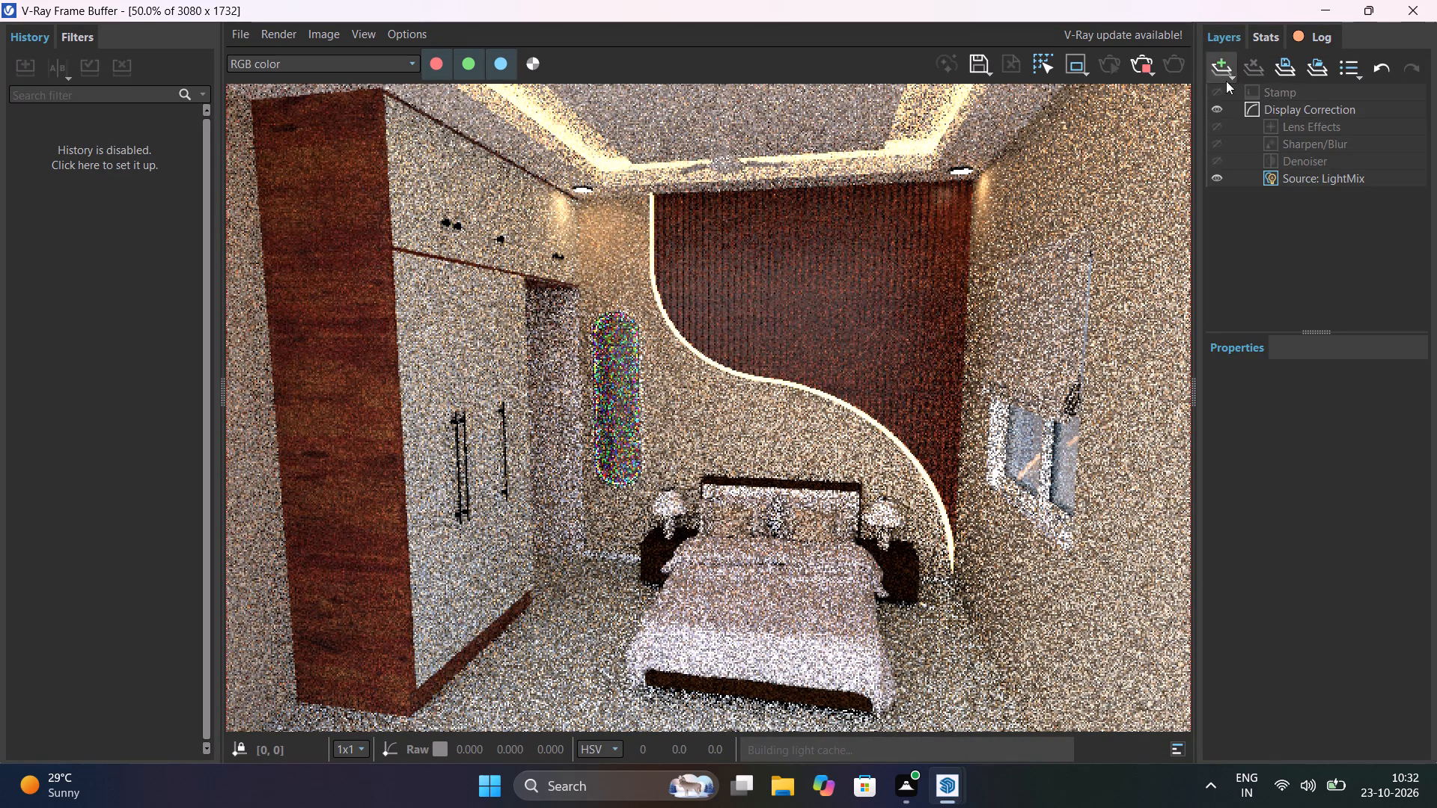
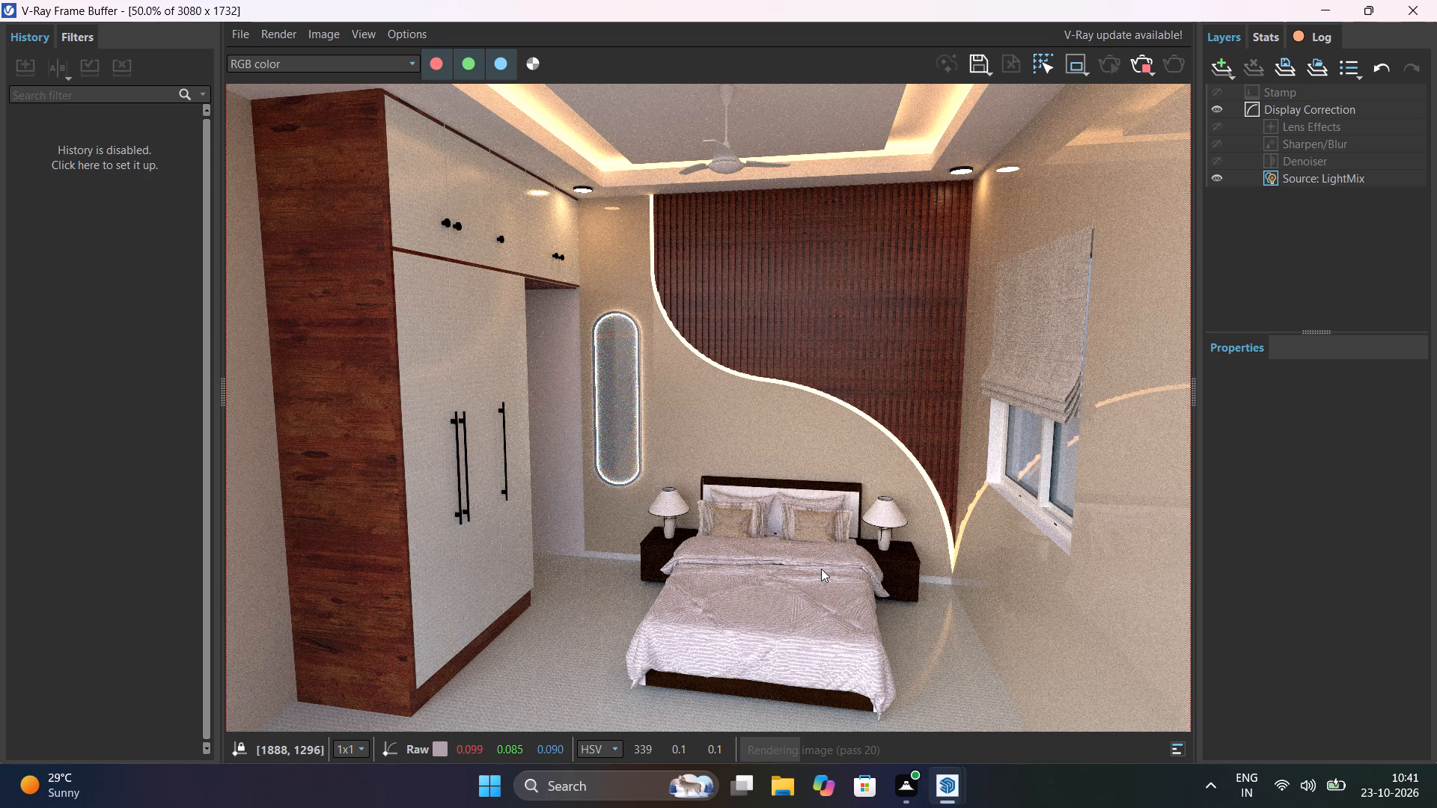
Examine the in-progress bedroom render as a whole and close up around the bed, side tables and lamps.
scroll(821, 569, "up", 1)
scroll(821, 569, "down", 2)
scroll(816, 572, "up", 1)
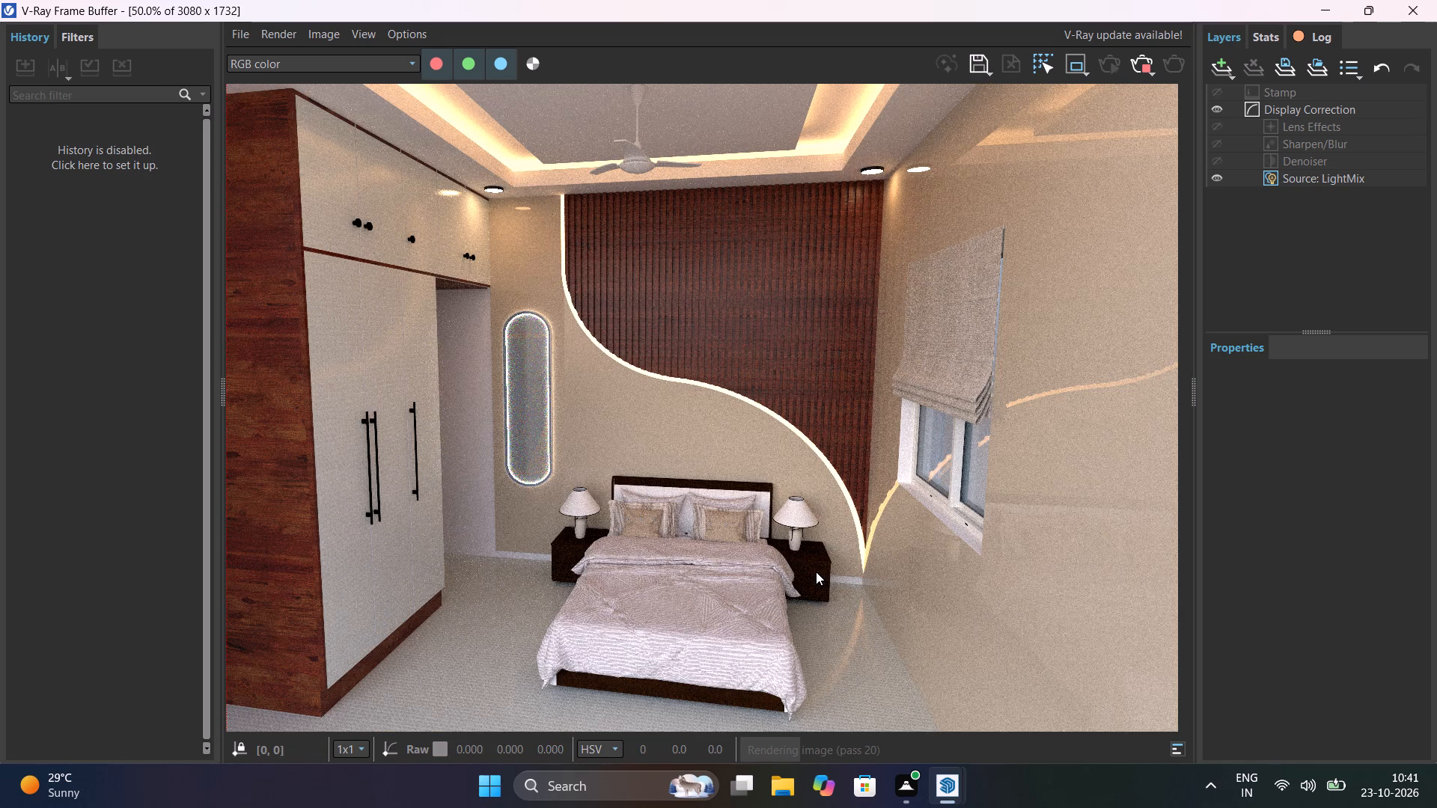
scroll(816, 572, "down", 1)
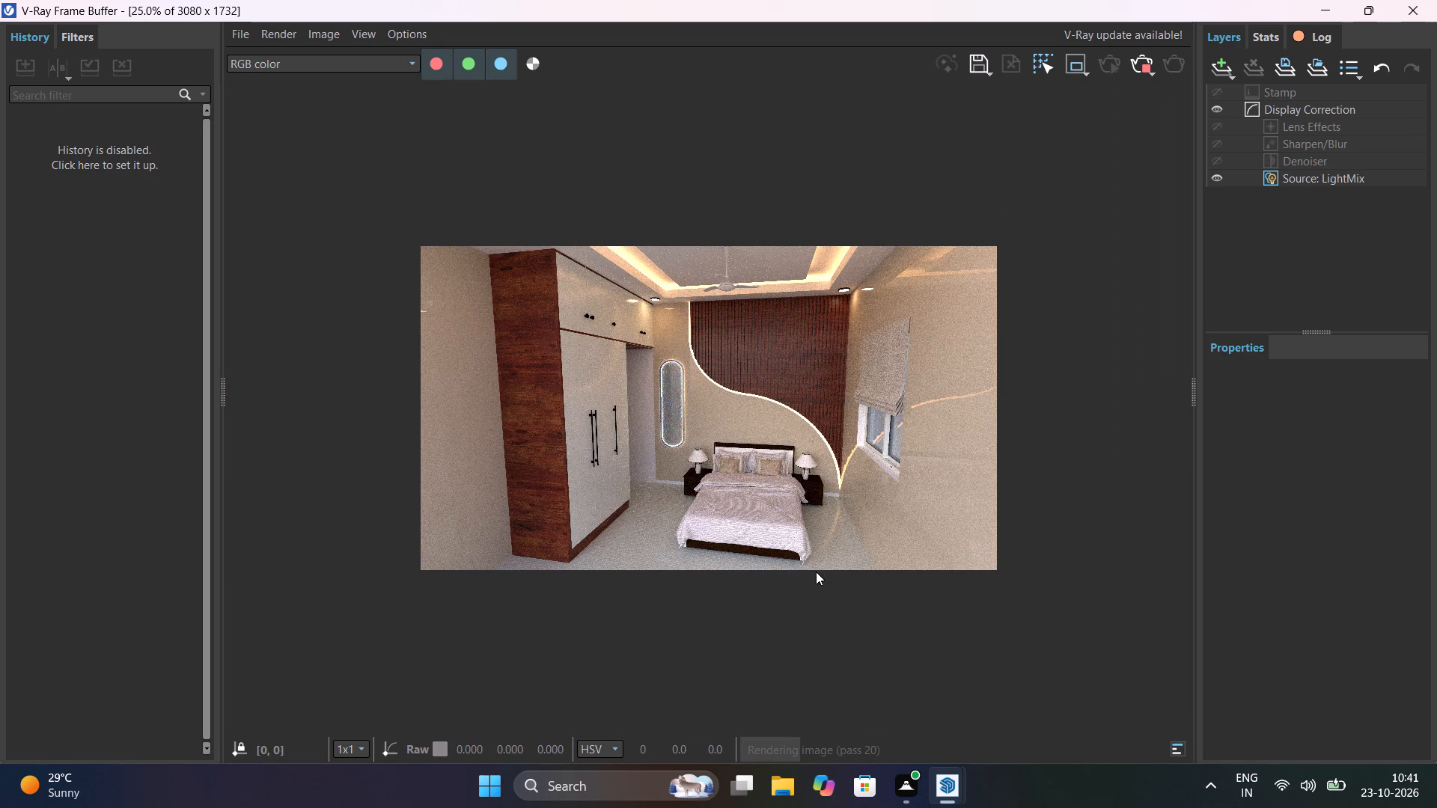
scroll(816, 572, "up", 1)
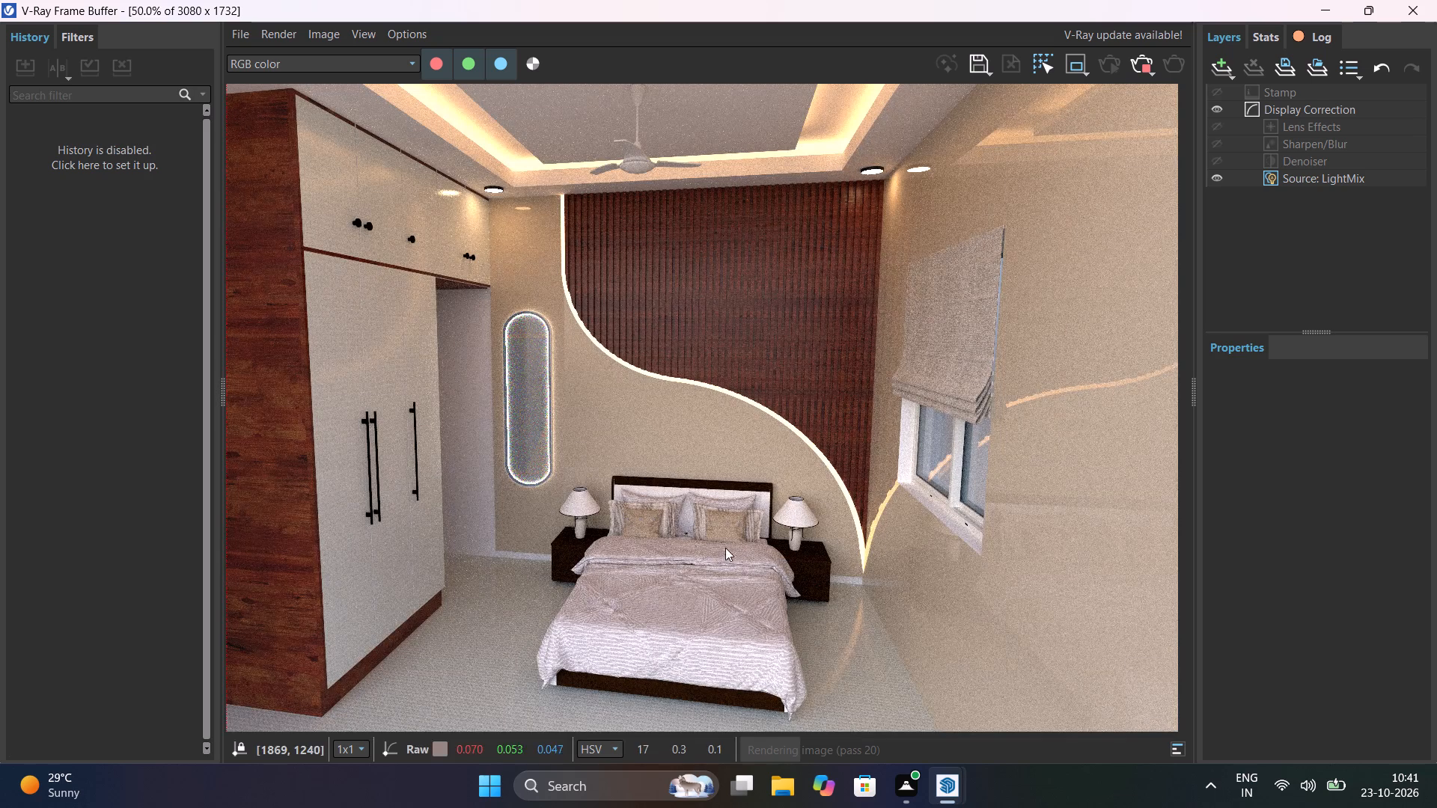
middle_click_drag(736, 545, 838, 571)
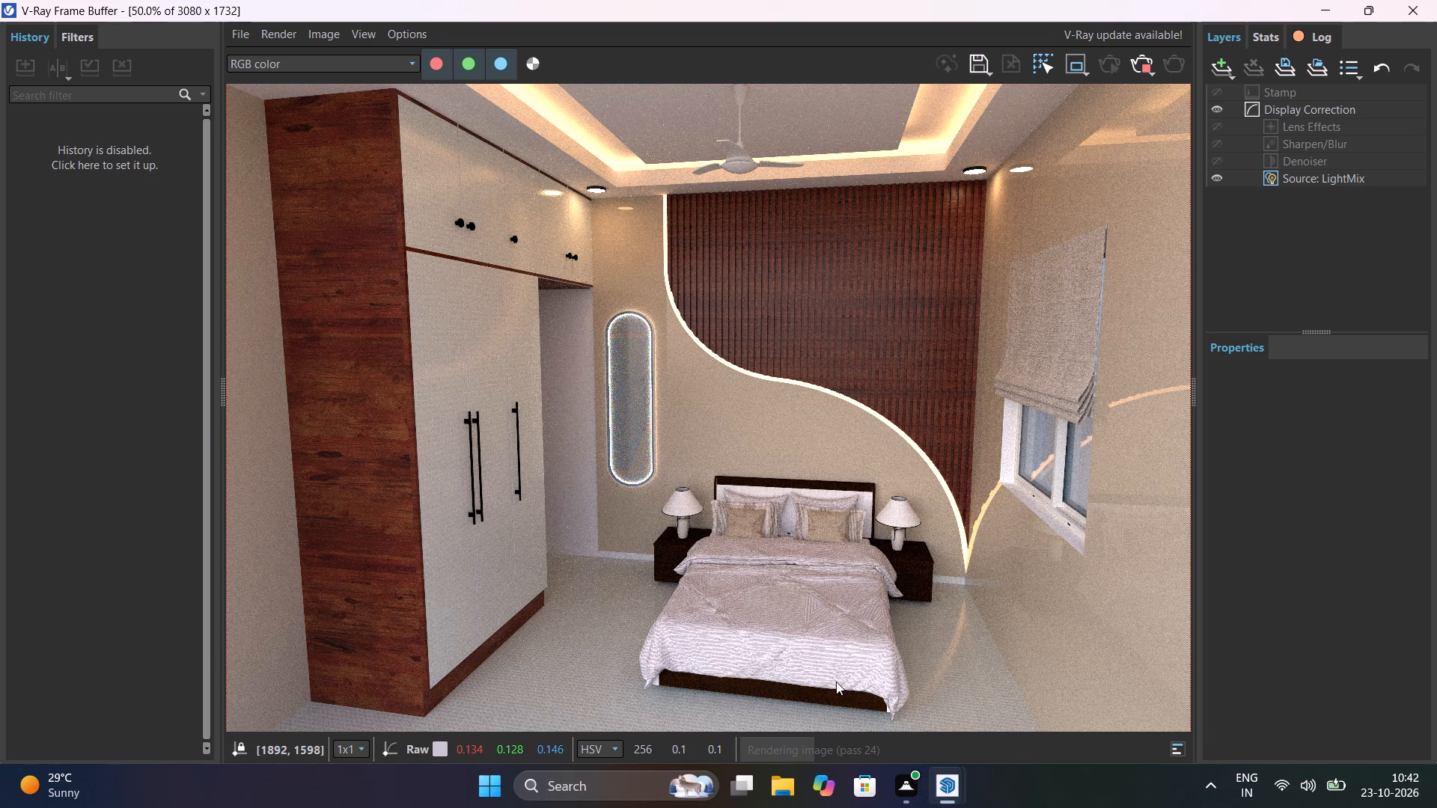
scroll(836, 682, "up", 1)
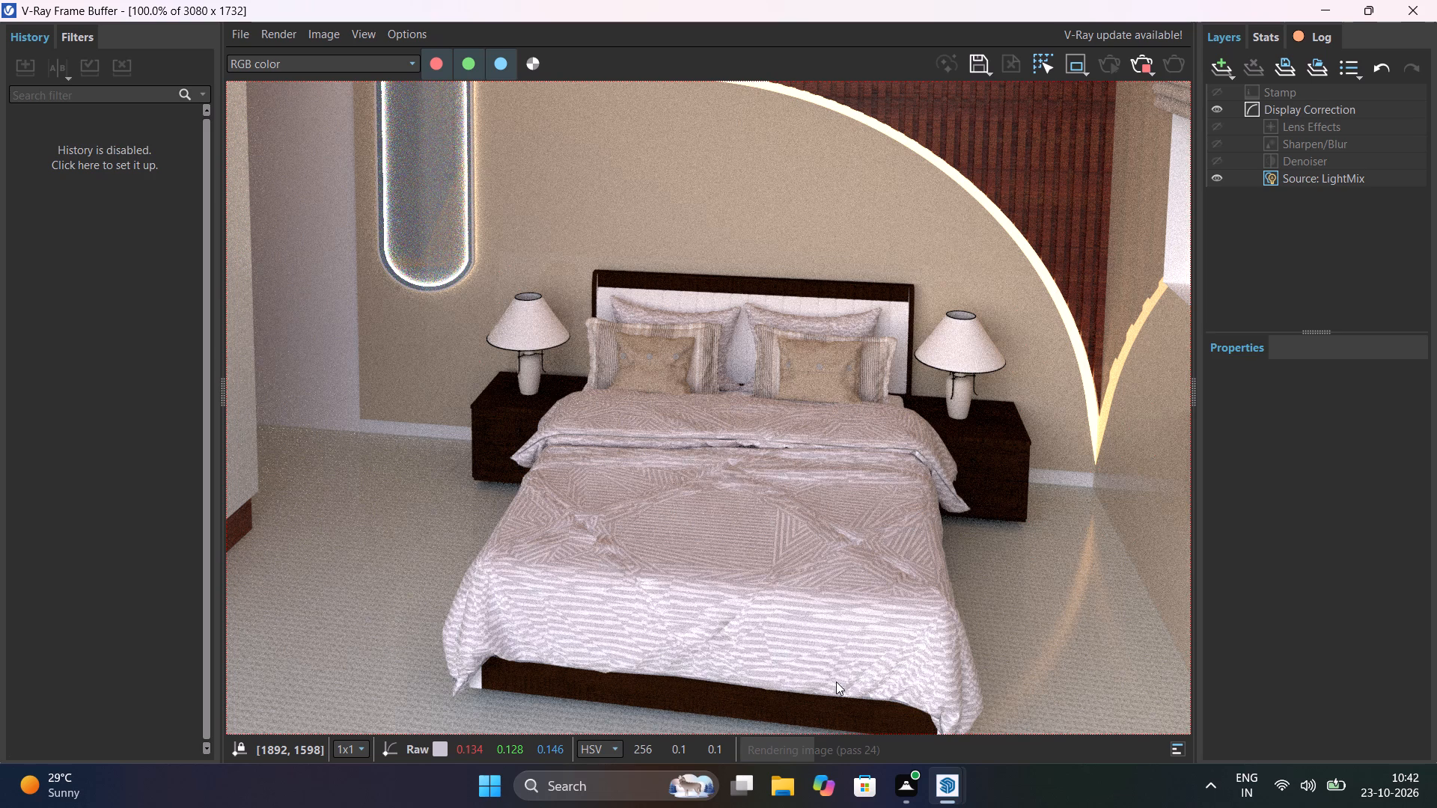
scroll(836, 682, "down", 1)
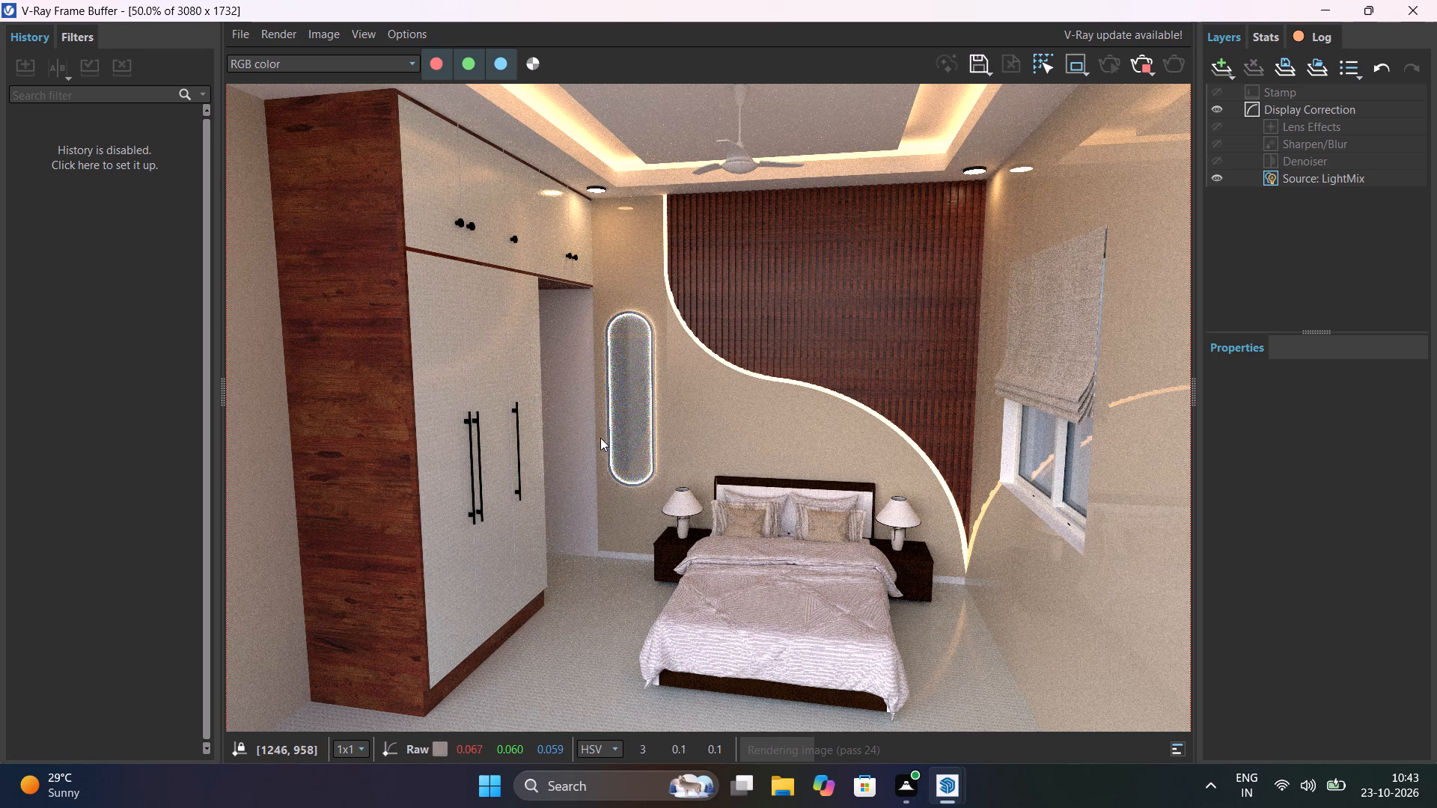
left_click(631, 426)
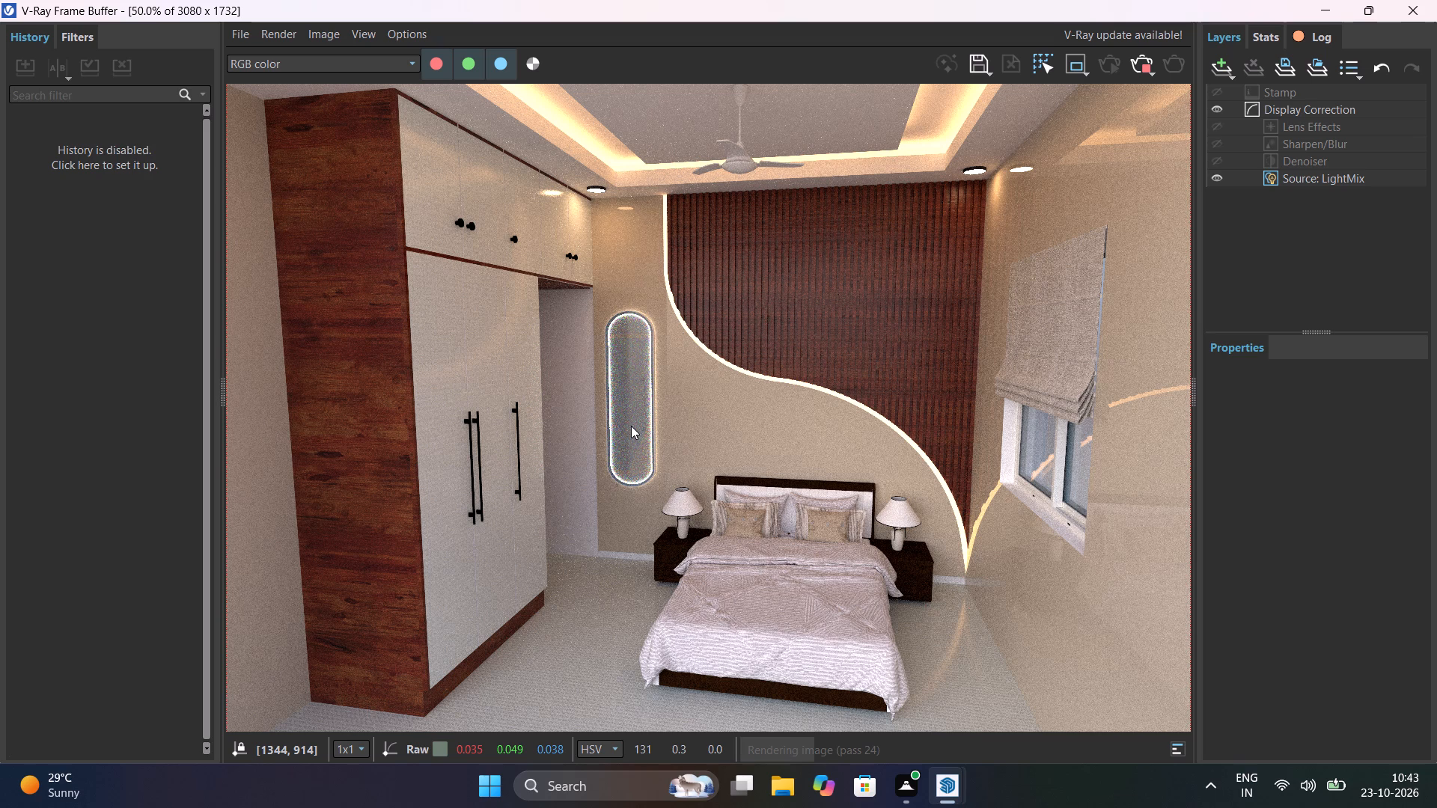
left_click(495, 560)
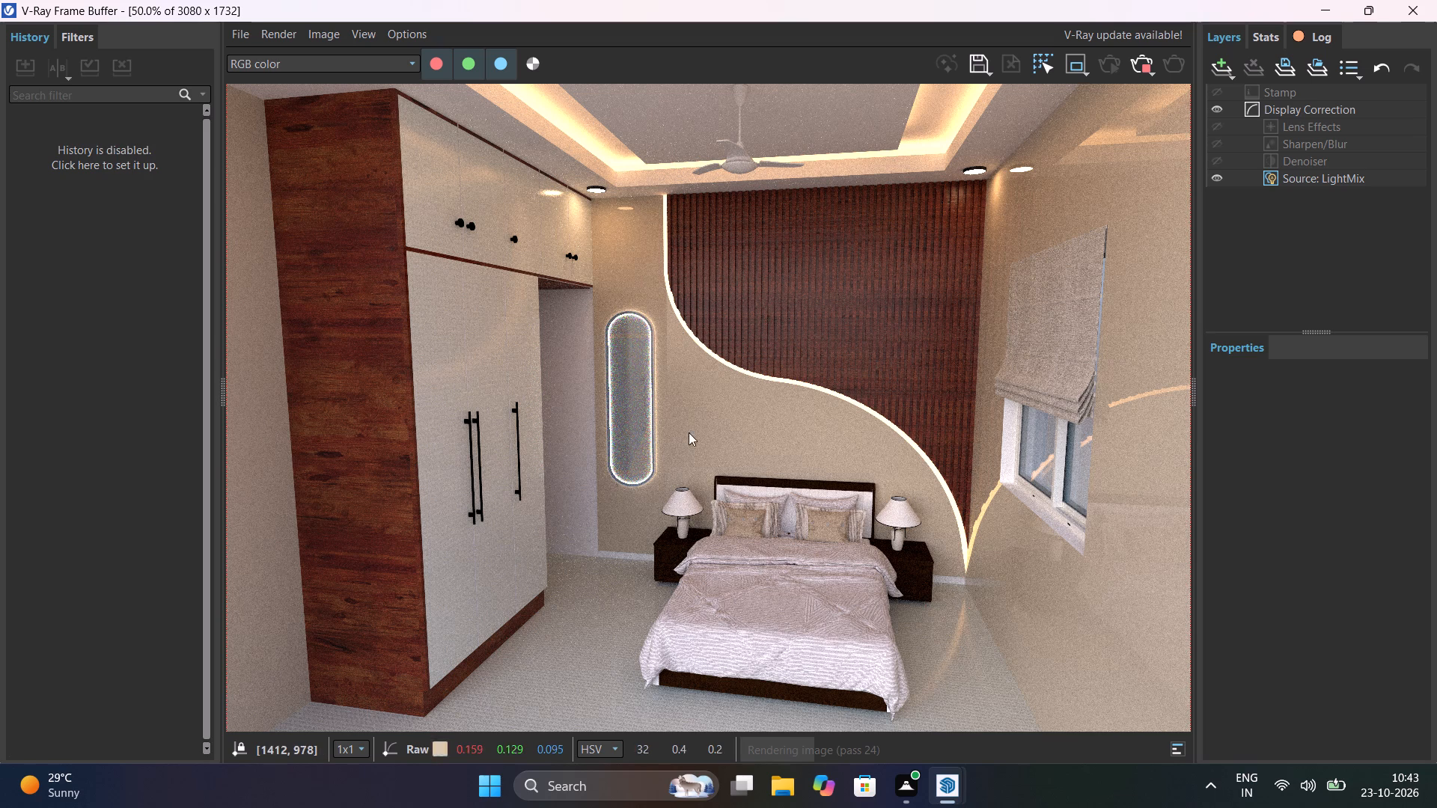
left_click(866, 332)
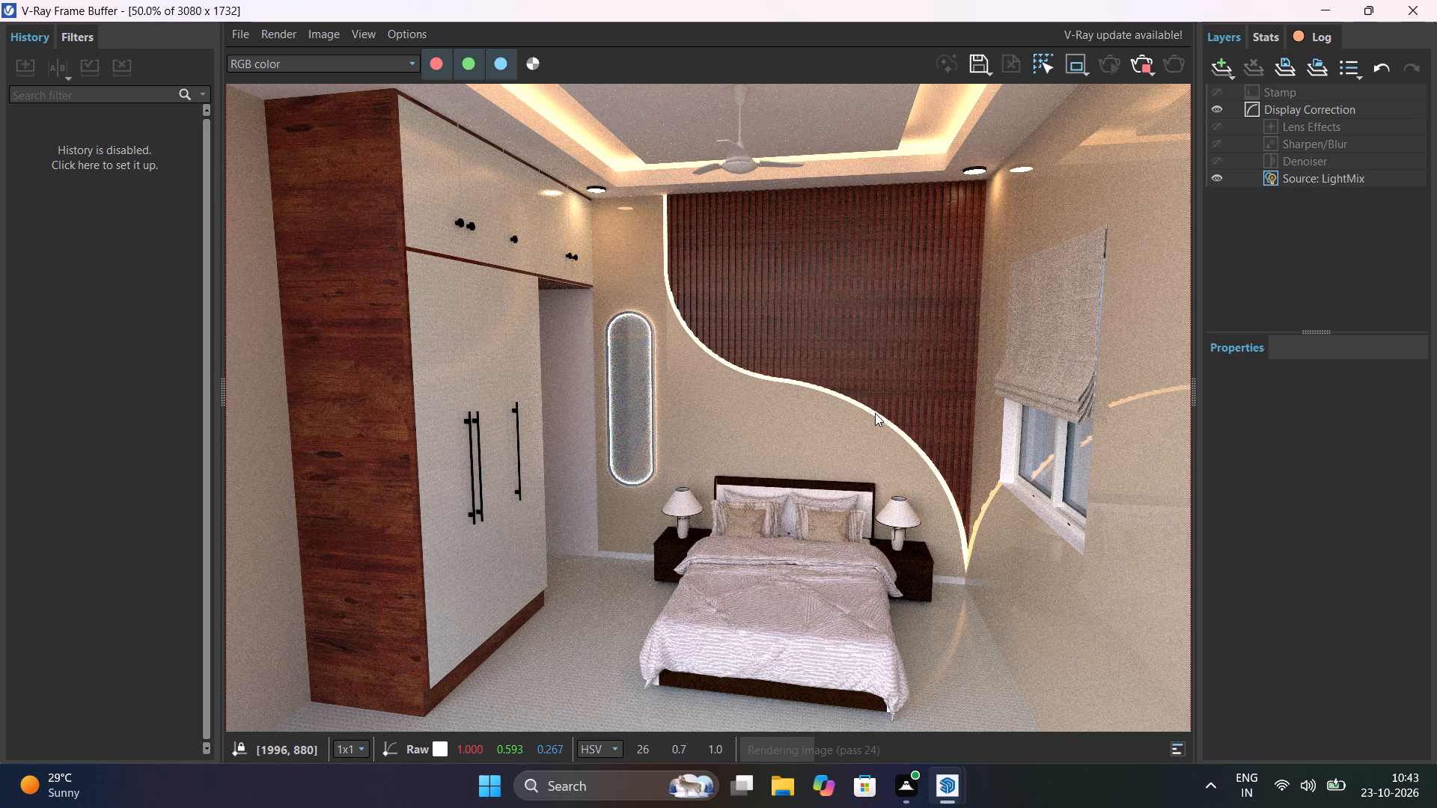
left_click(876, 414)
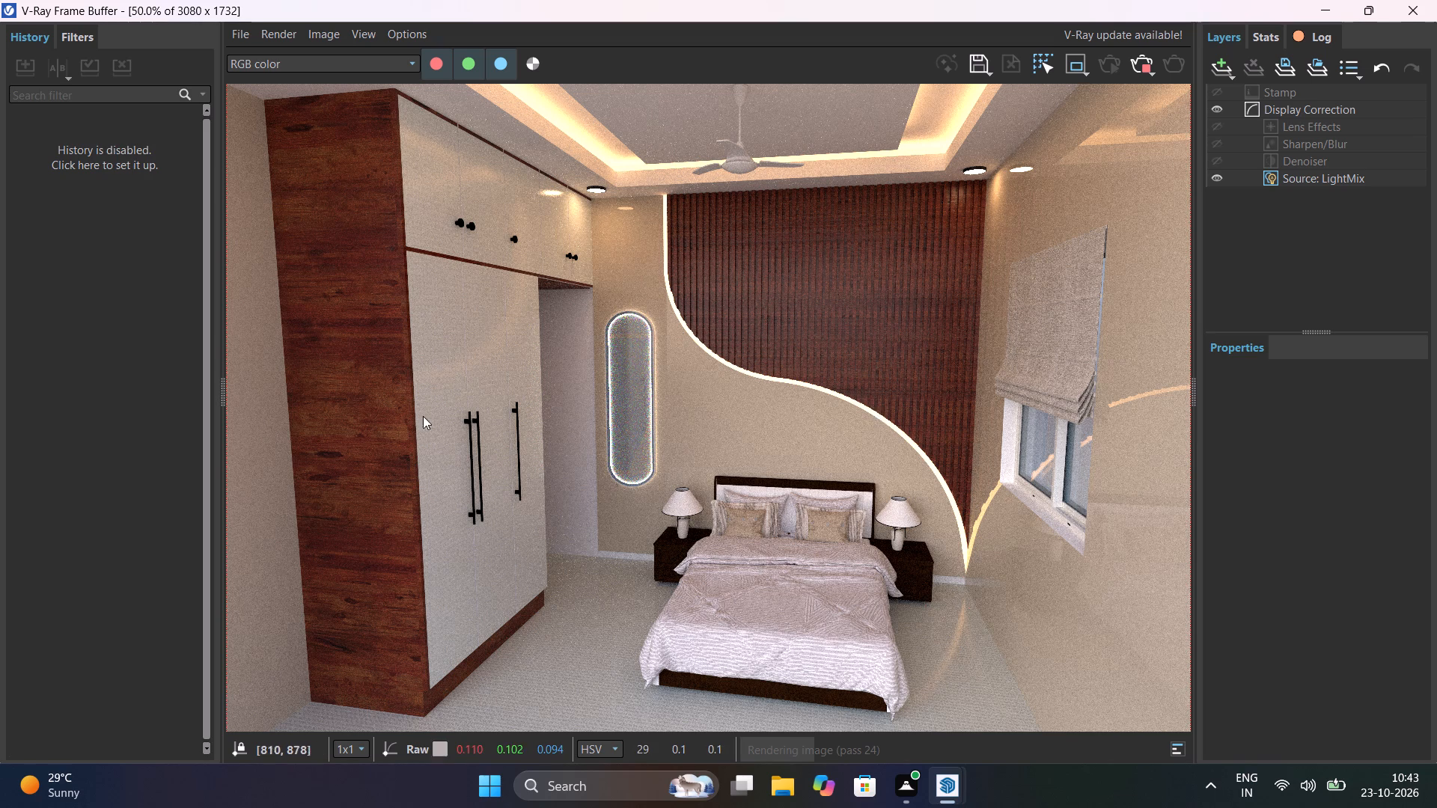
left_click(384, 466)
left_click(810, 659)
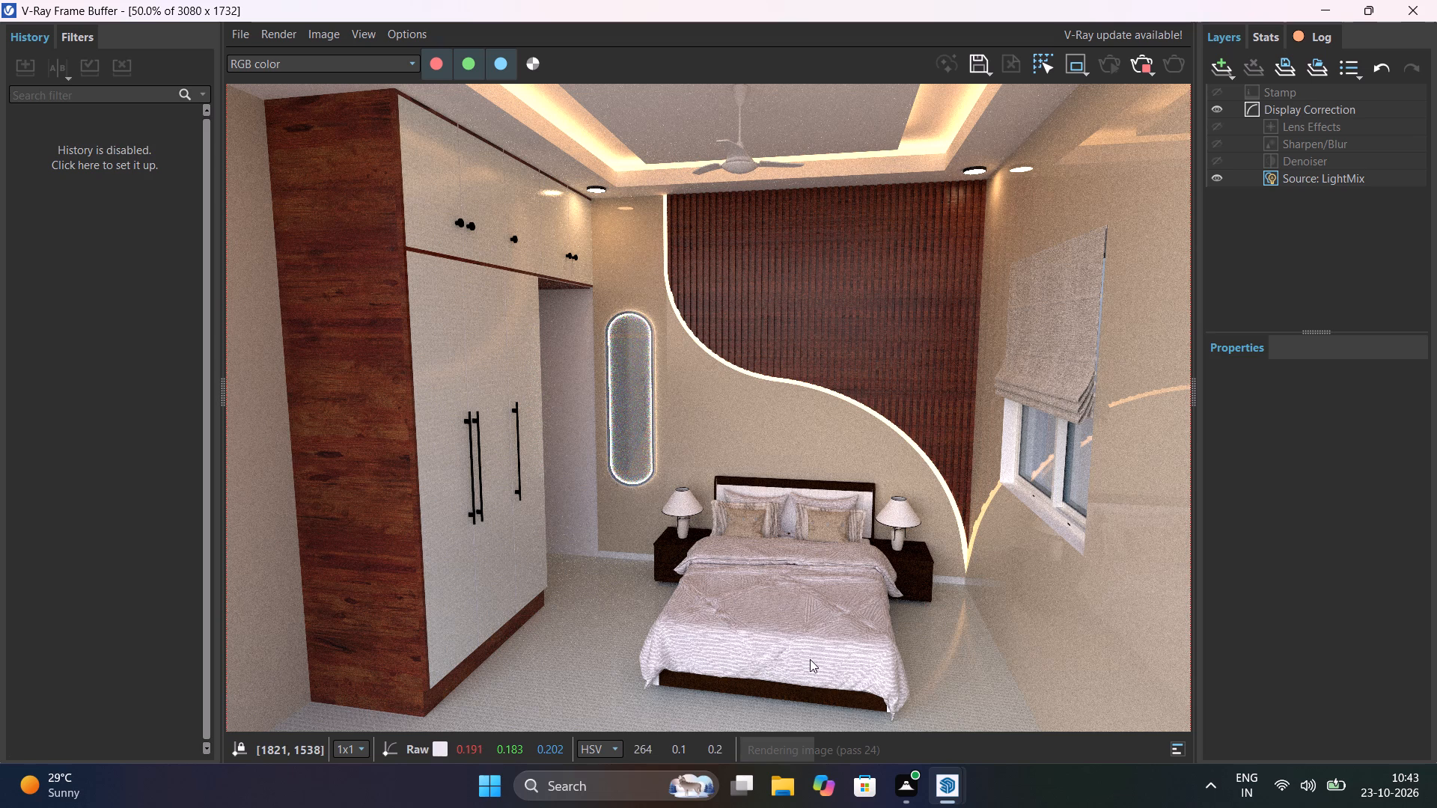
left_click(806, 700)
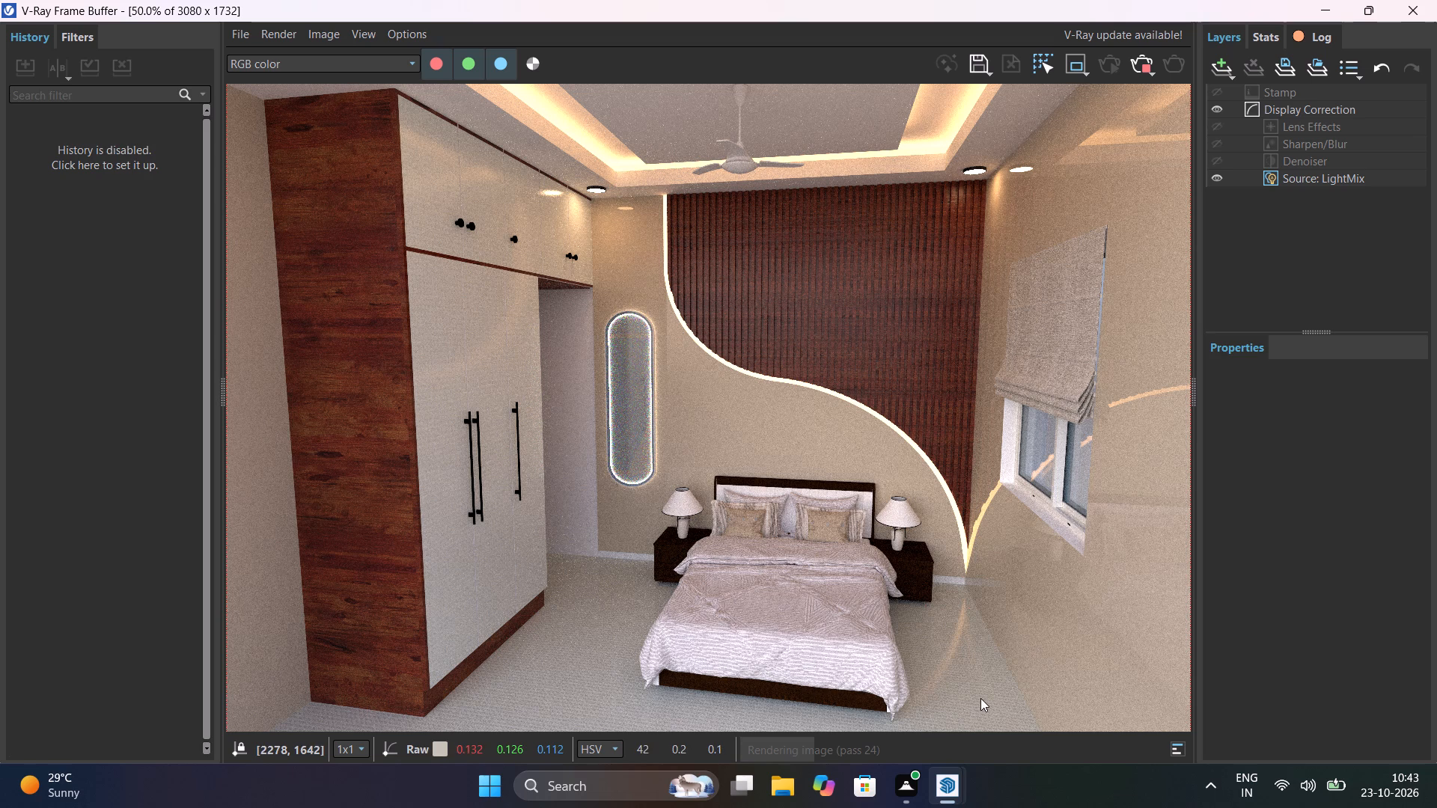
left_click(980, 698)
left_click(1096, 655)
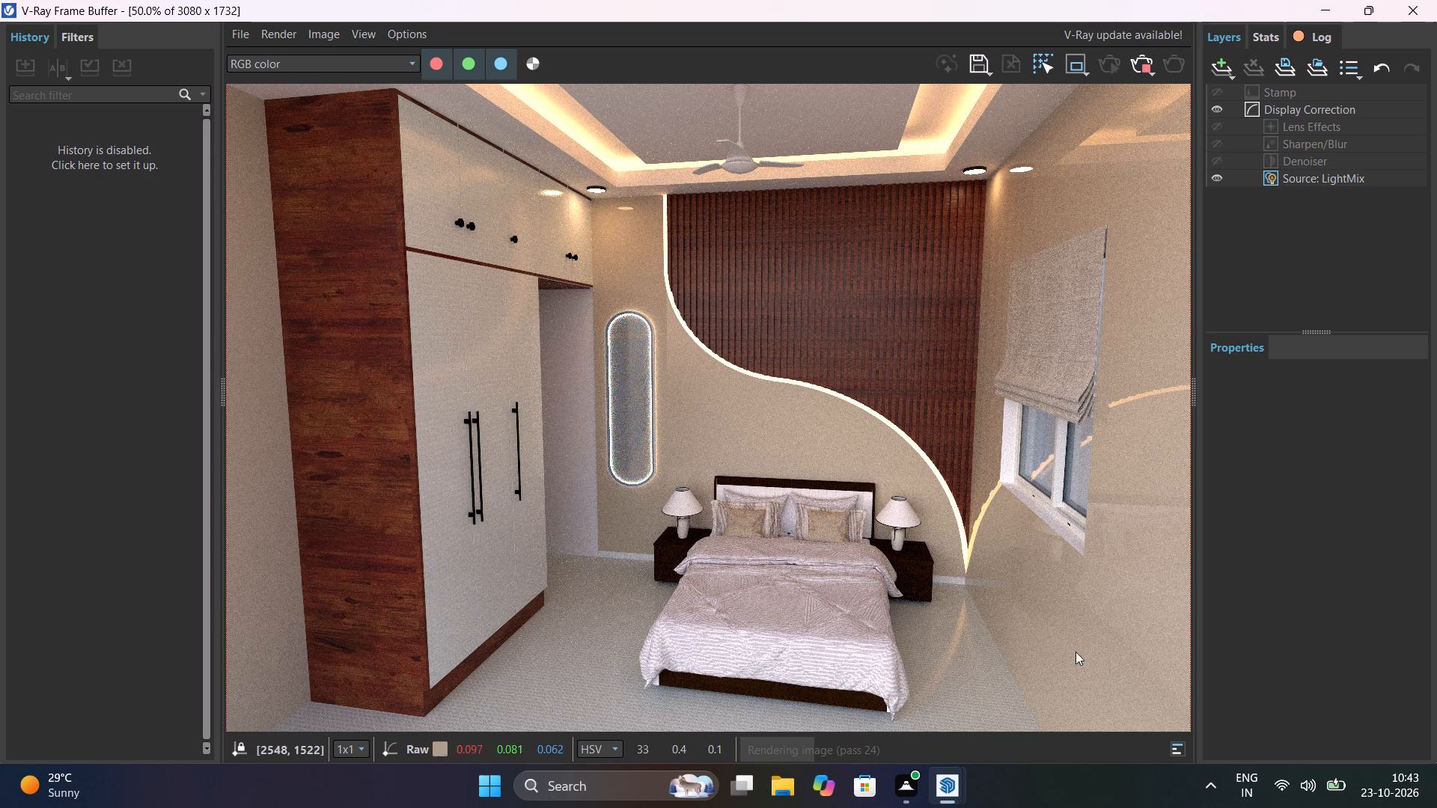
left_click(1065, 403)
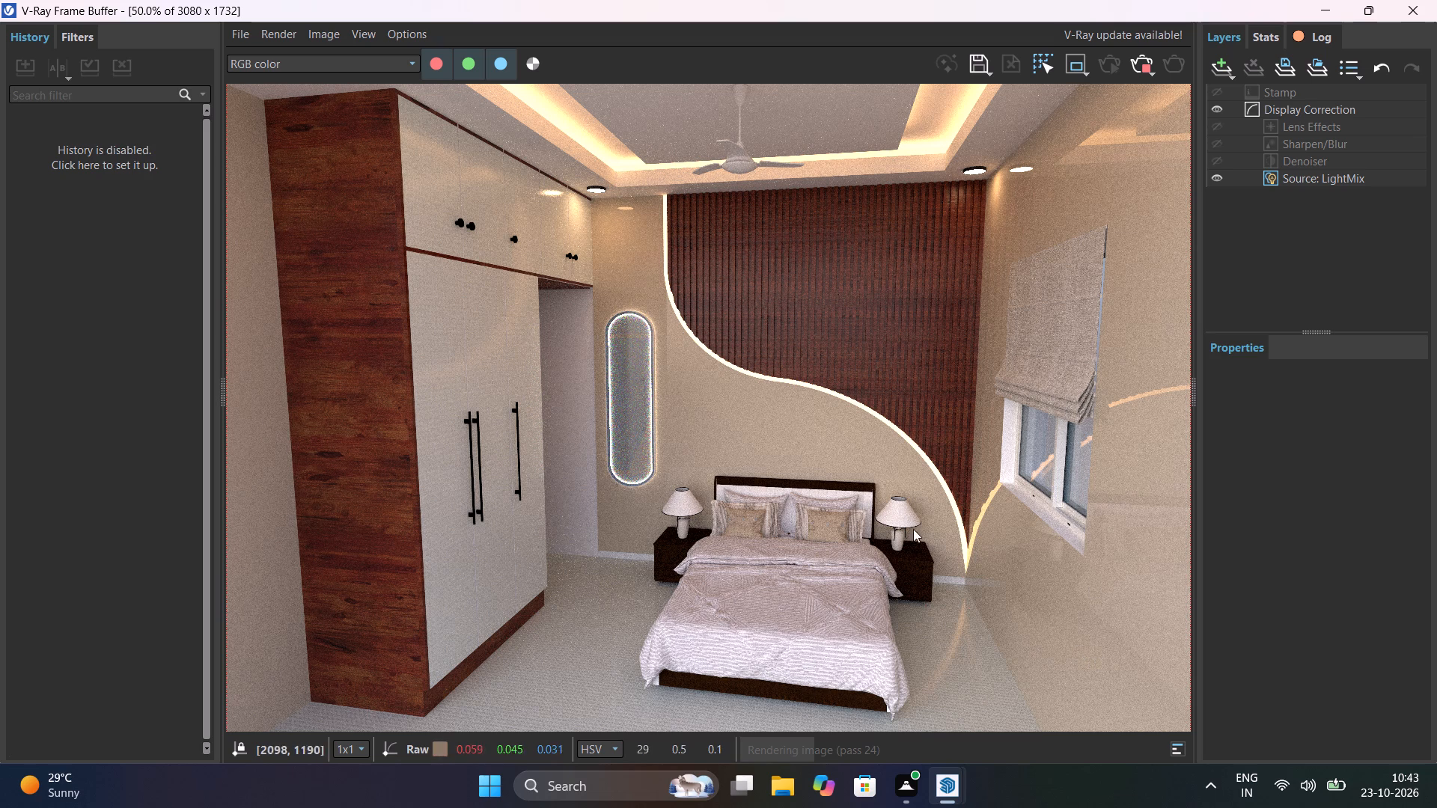
Inspect the render's slatted wood wall, curved light strip, oval mirror and ceiling fan area close up and in full view.
scroll(974, 266, "up", 1)
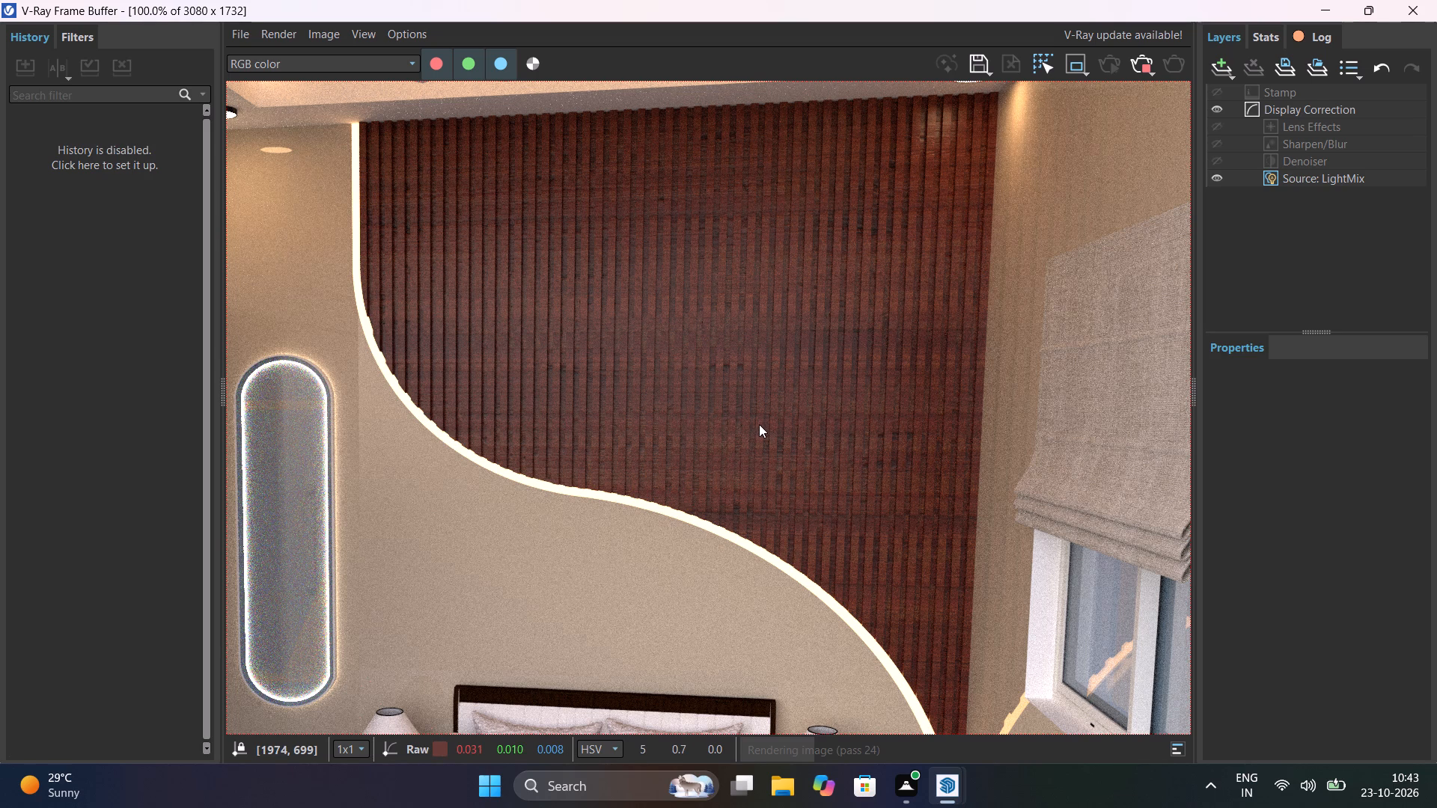
scroll(759, 424, "down", 2)
scroll(759, 424, "up", 1)
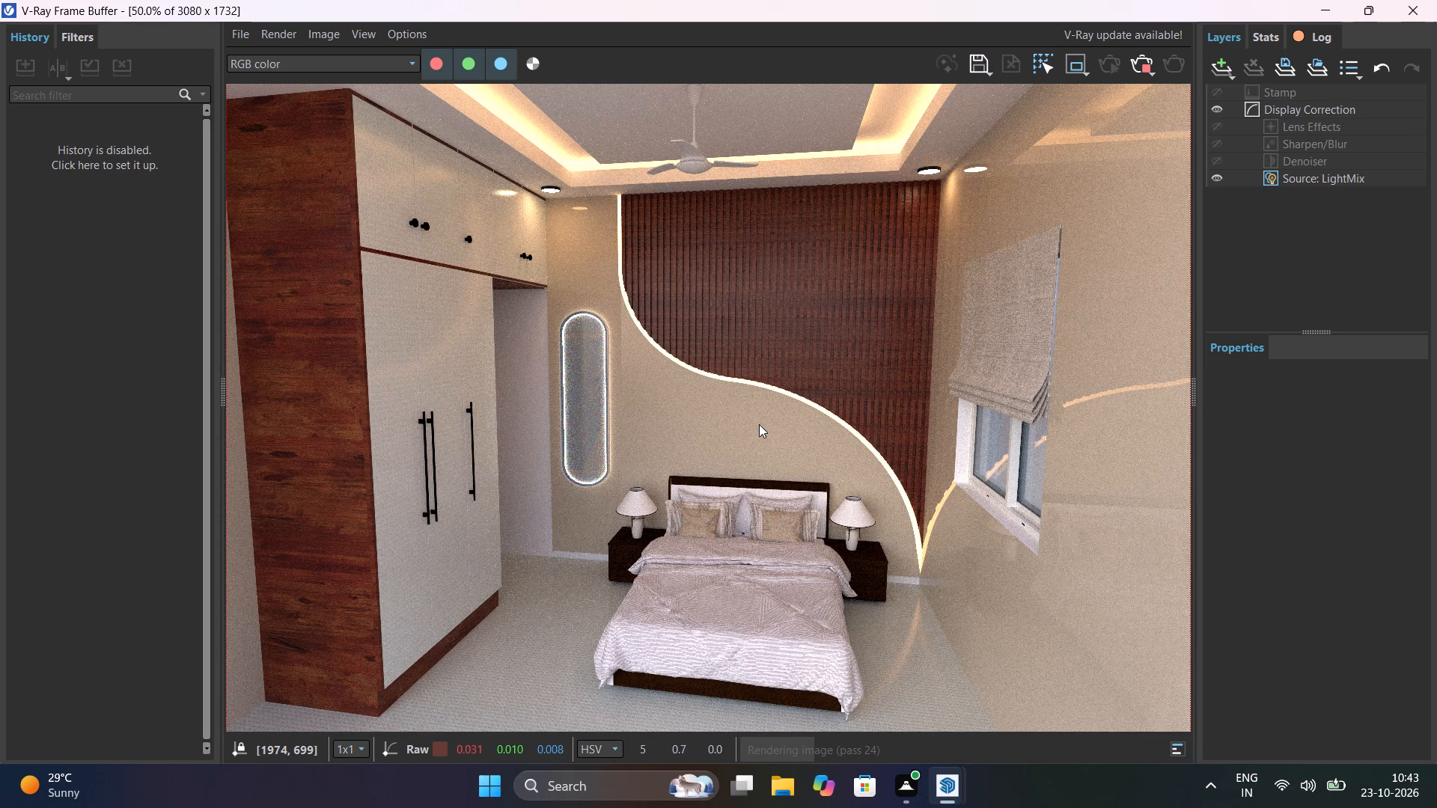
scroll(759, 424, "down", 1)
scroll(759, 424, "up", 1)
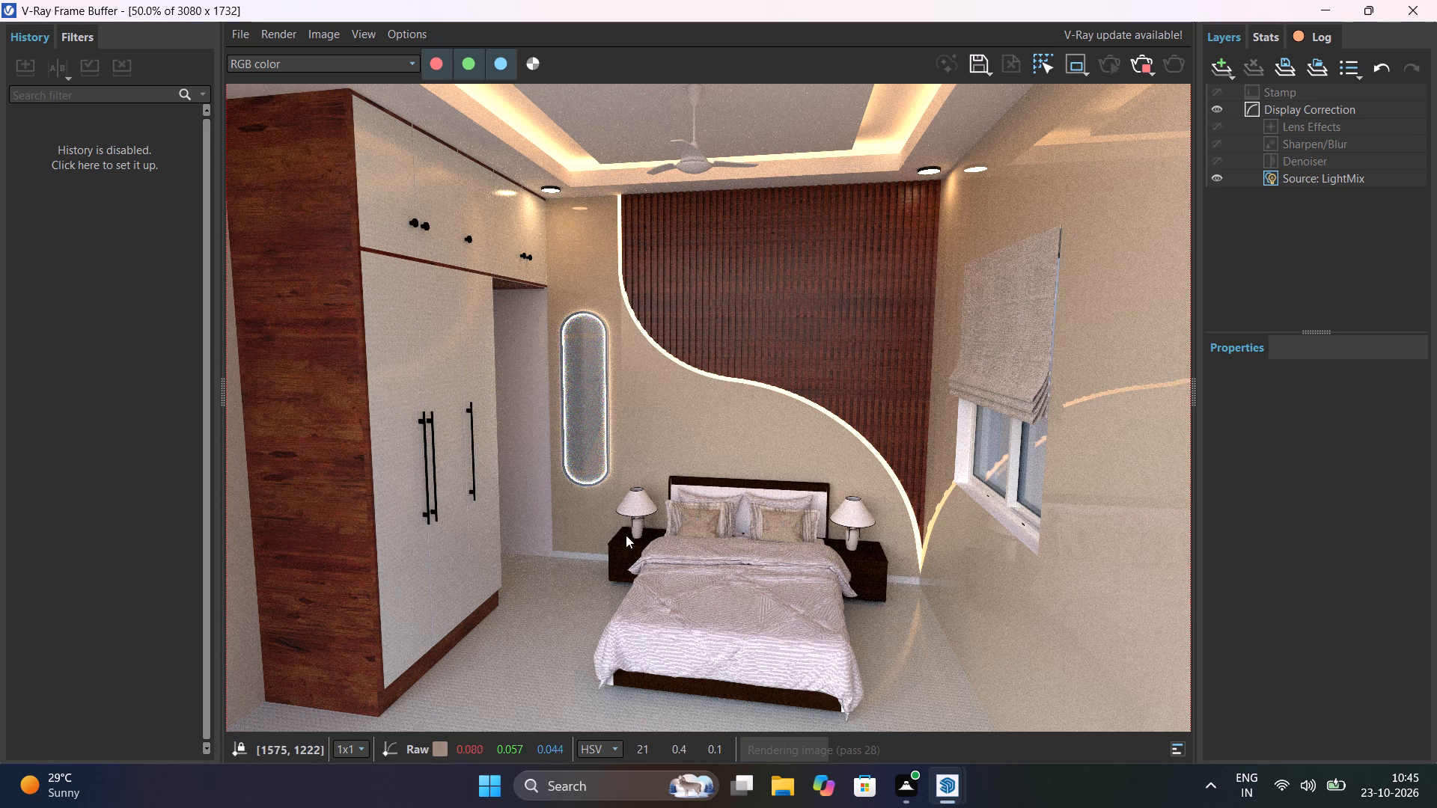
scroll(520, 490, "up", 1)
scroll(520, 490, "down", 1)
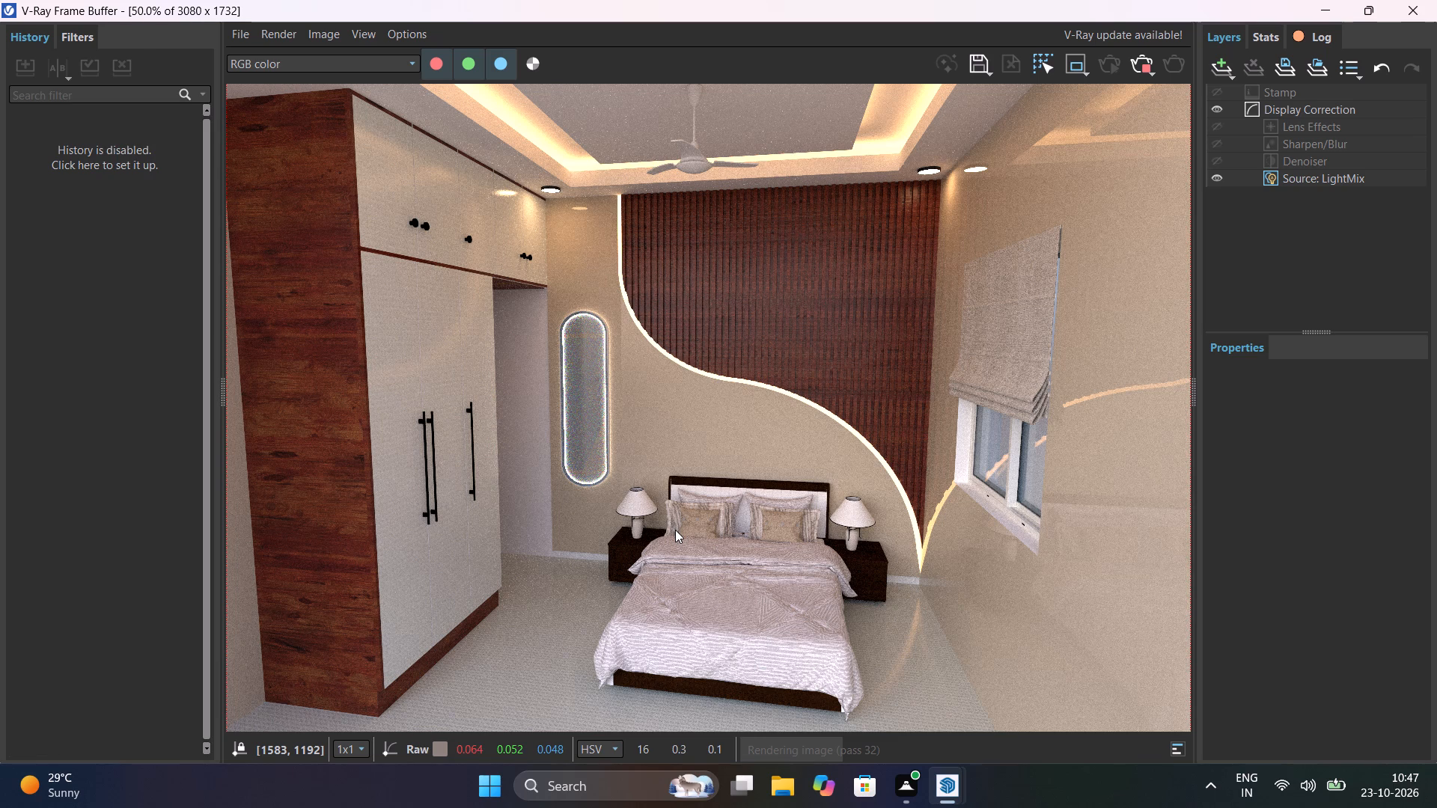
scroll(684, 183, "up", 2)
scroll(684, 183, "down", 1)
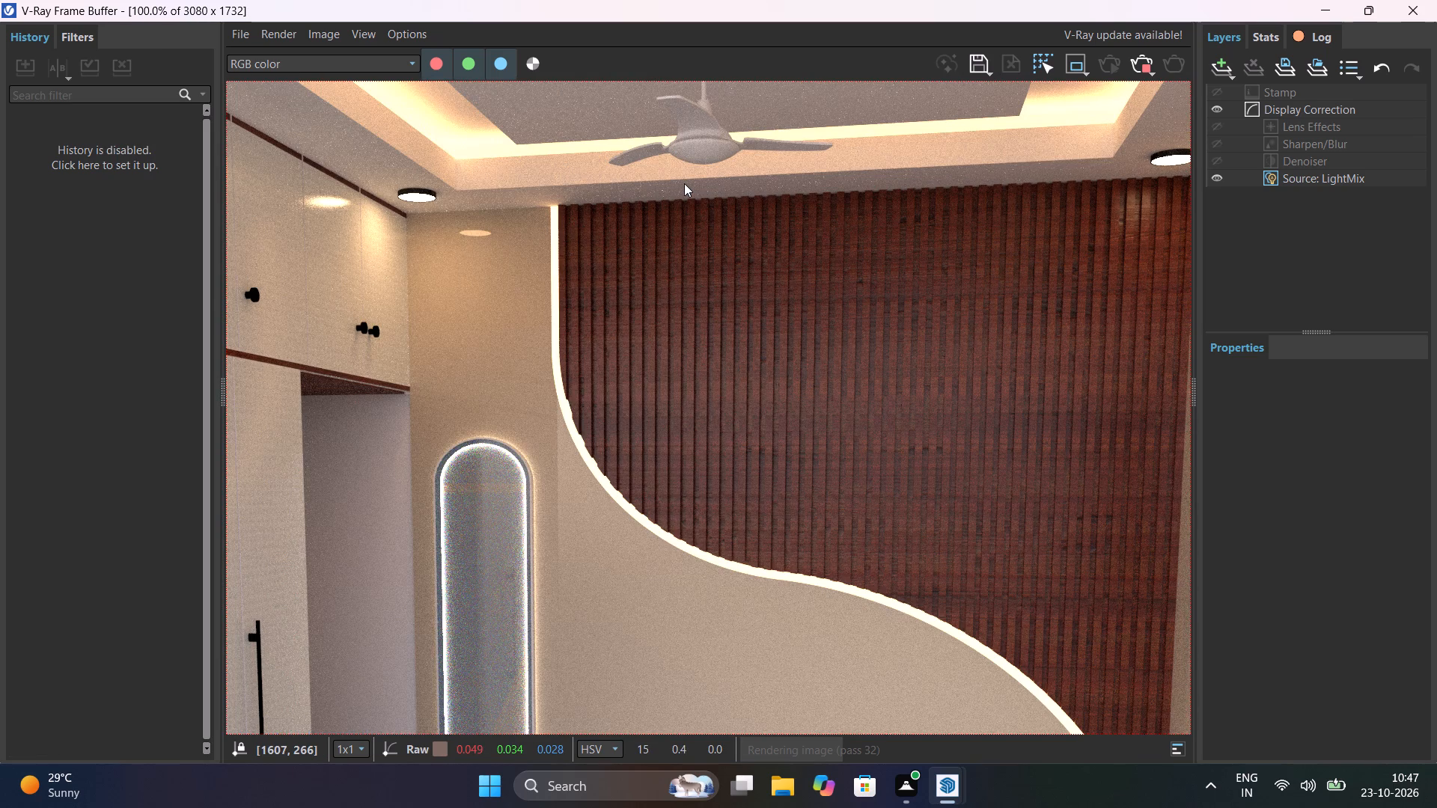
scroll(684, 183, "down", 1)
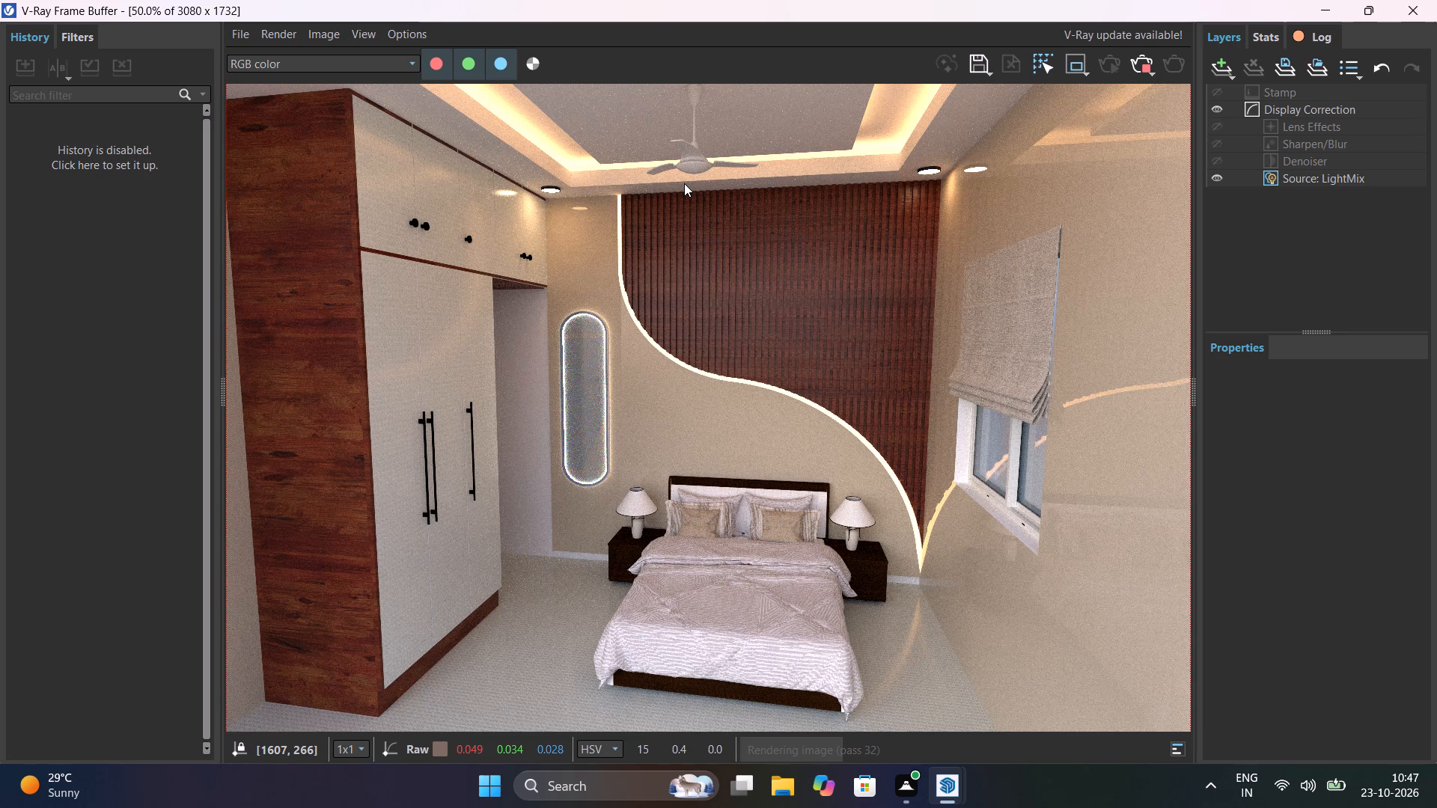
scroll(684, 183, "down", 1)
scroll(684, 183, "up", 1)
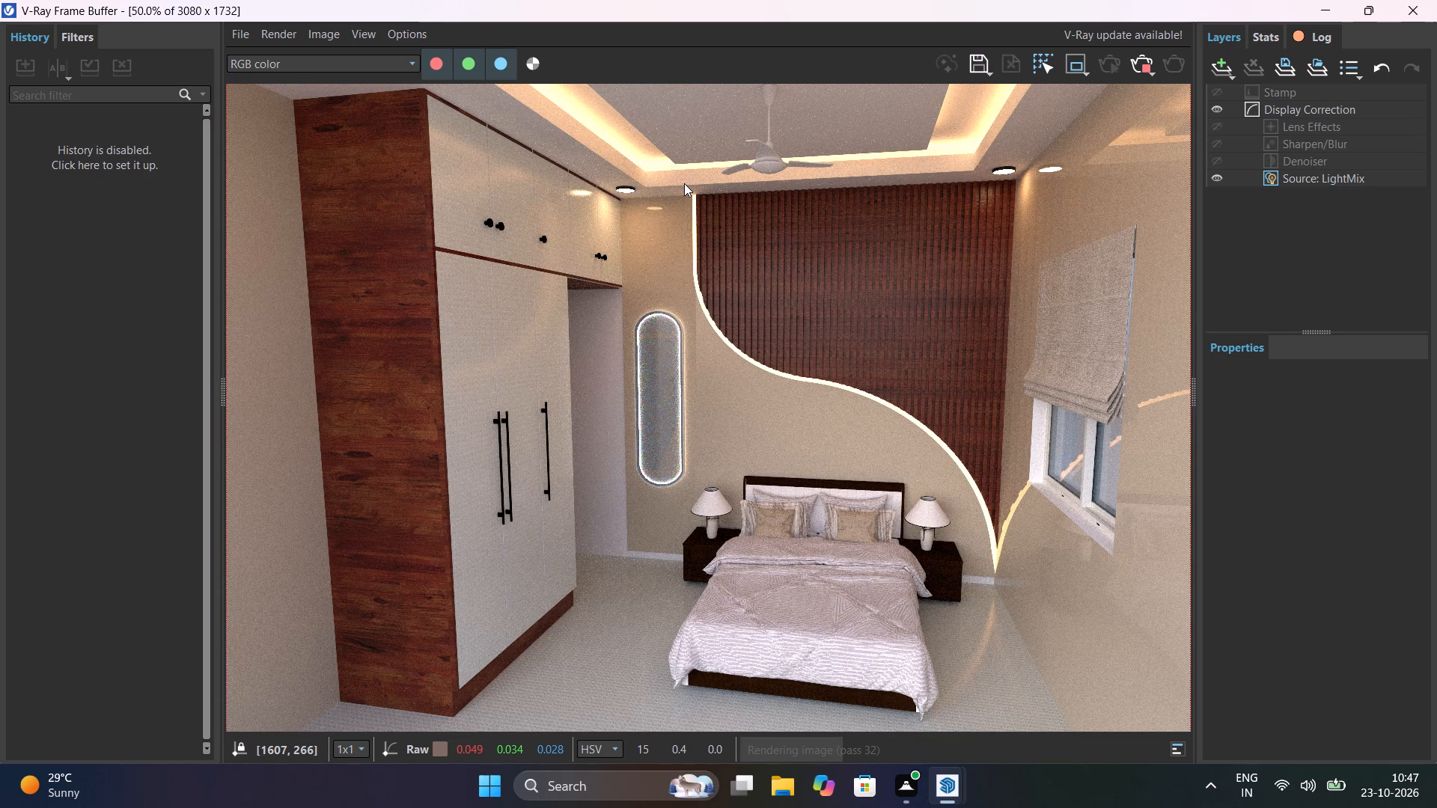
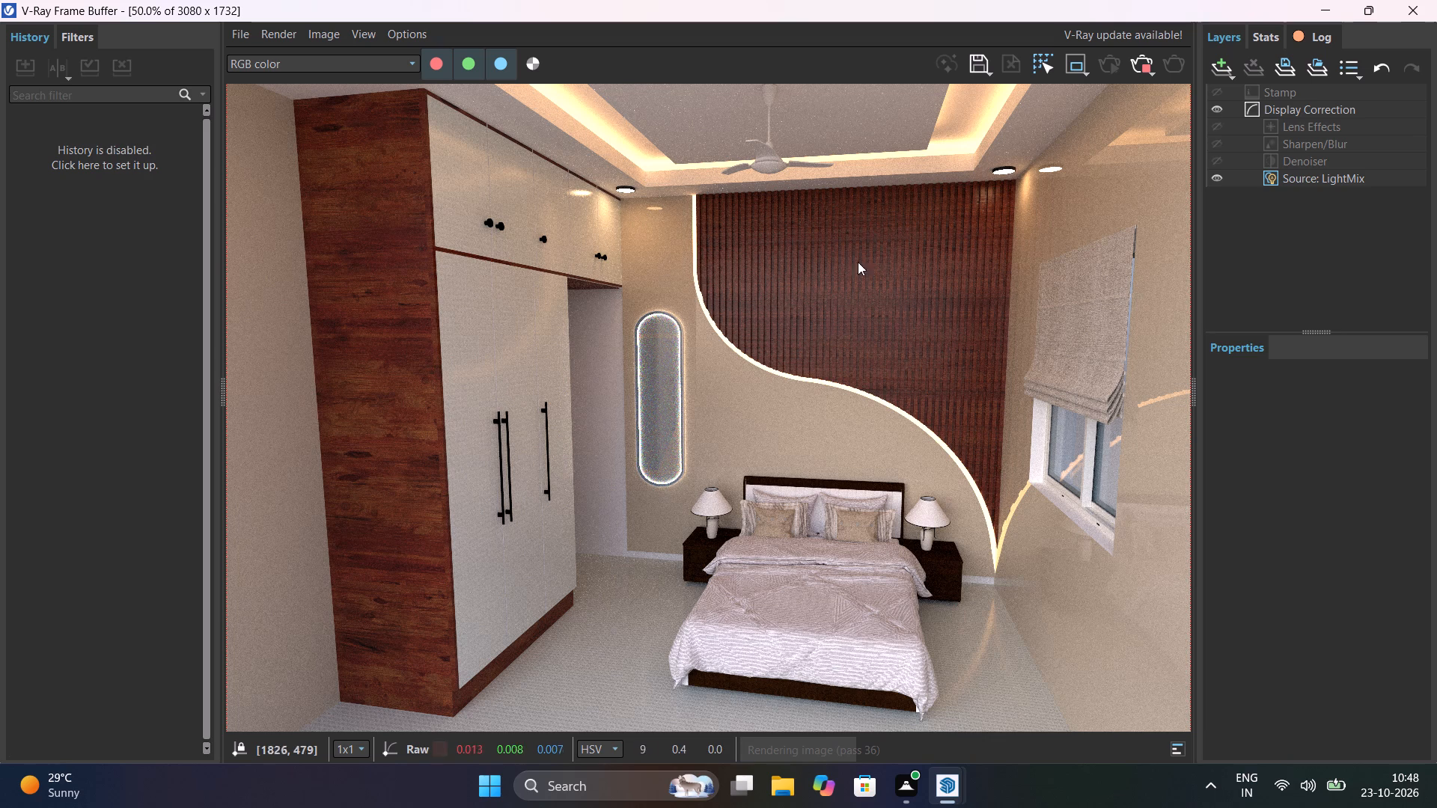
Examine the bedroom render in full view and close up around the curved light strip, slatted wall and bed.
scroll(965, 443, "up", 1)
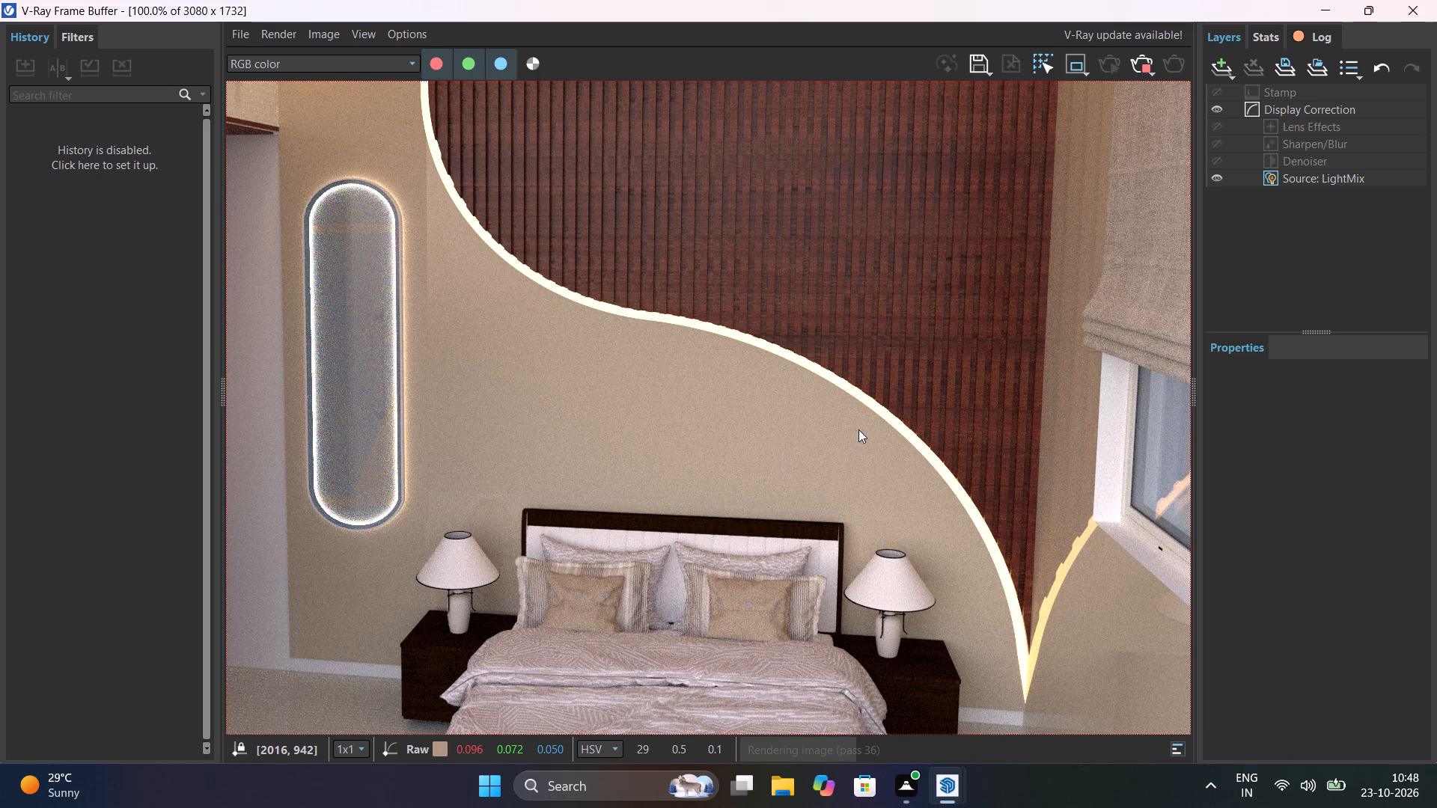
scroll(900, 402, "down", 2)
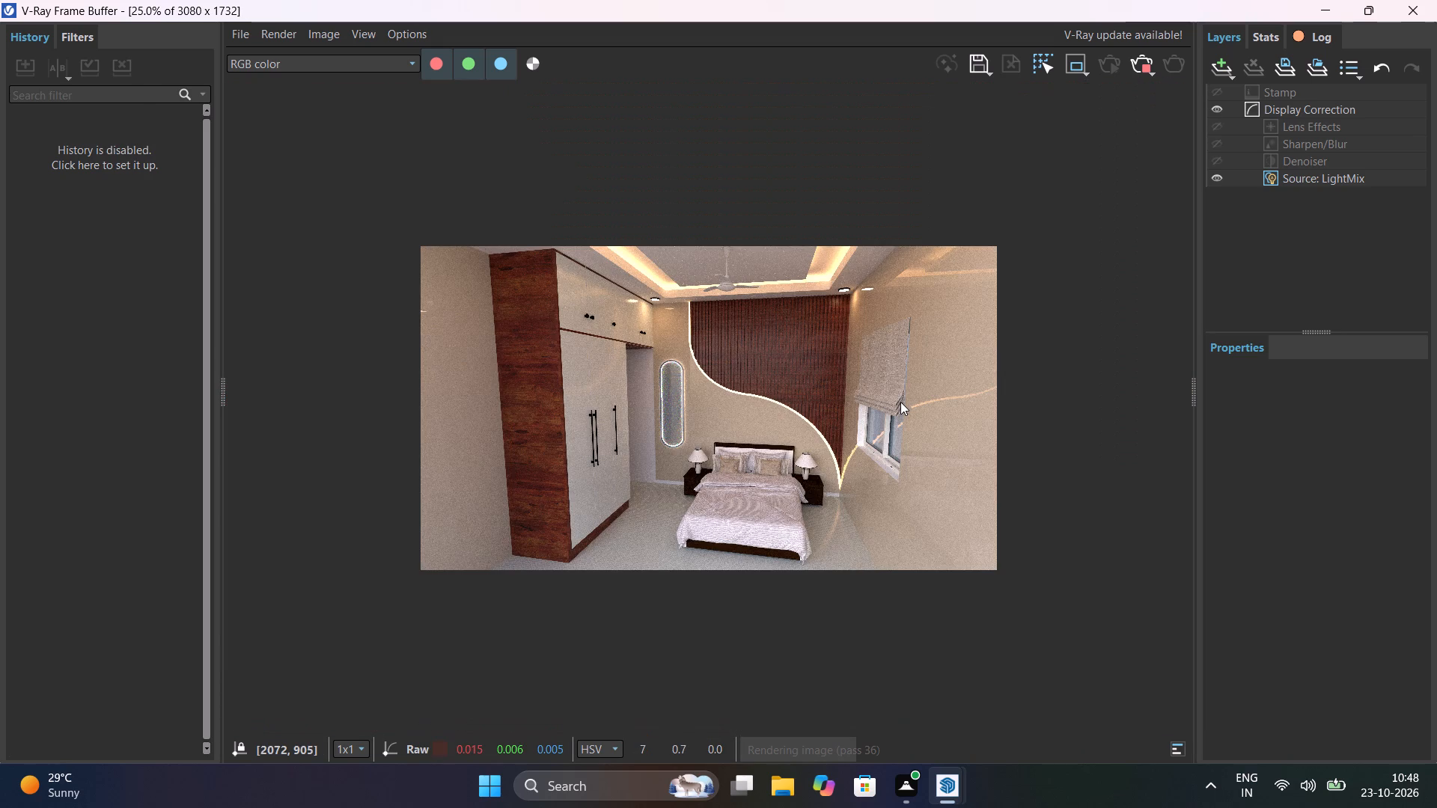
scroll(900, 402, "up", 1)
scroll(900, 402, "down", 1)
middle_click_drag(900, 402, 917, 435)
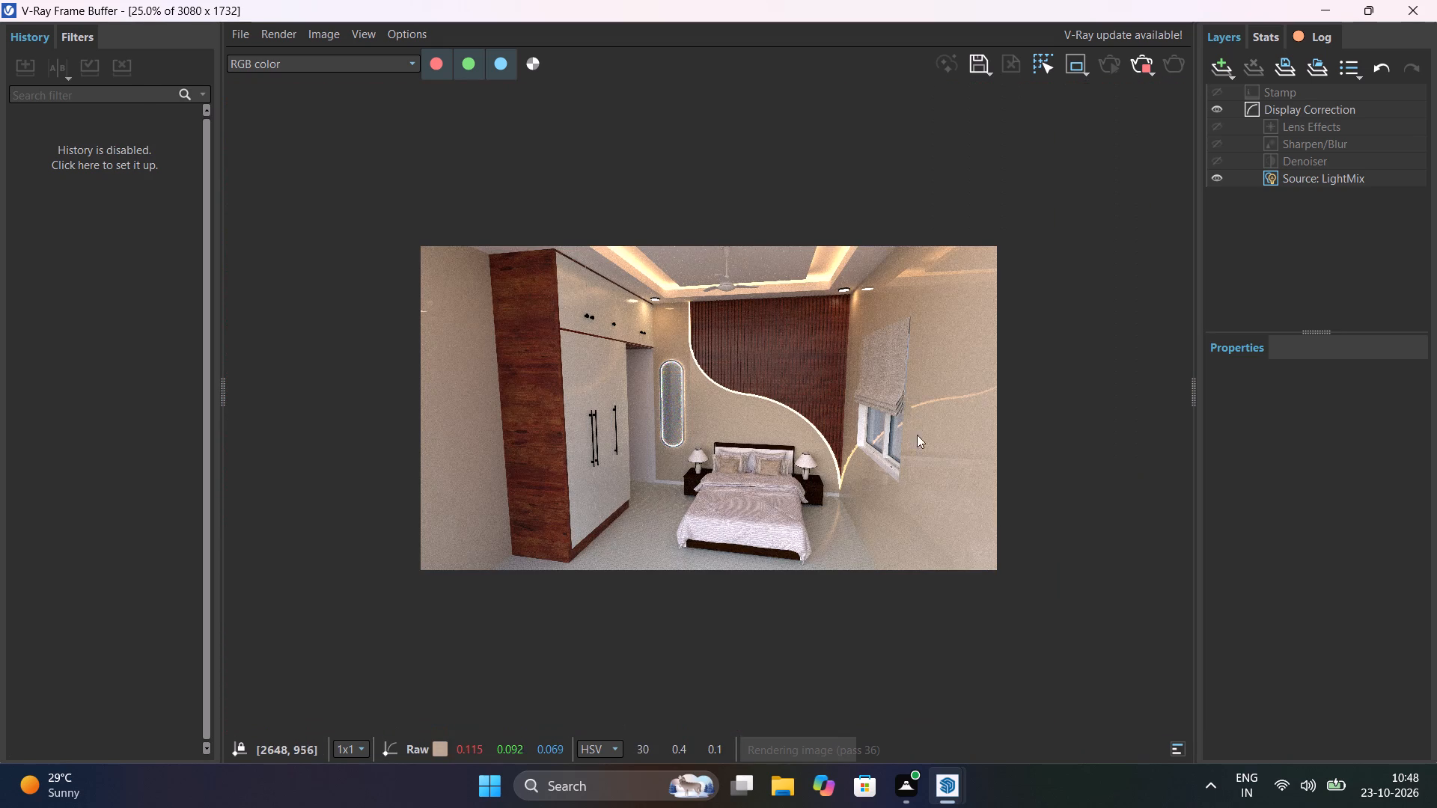
middle_click_drag(917, 435, 923, 474)
scroll(913, 474, "up", 1)
middle_click_drag(871, 475, 950, 511)
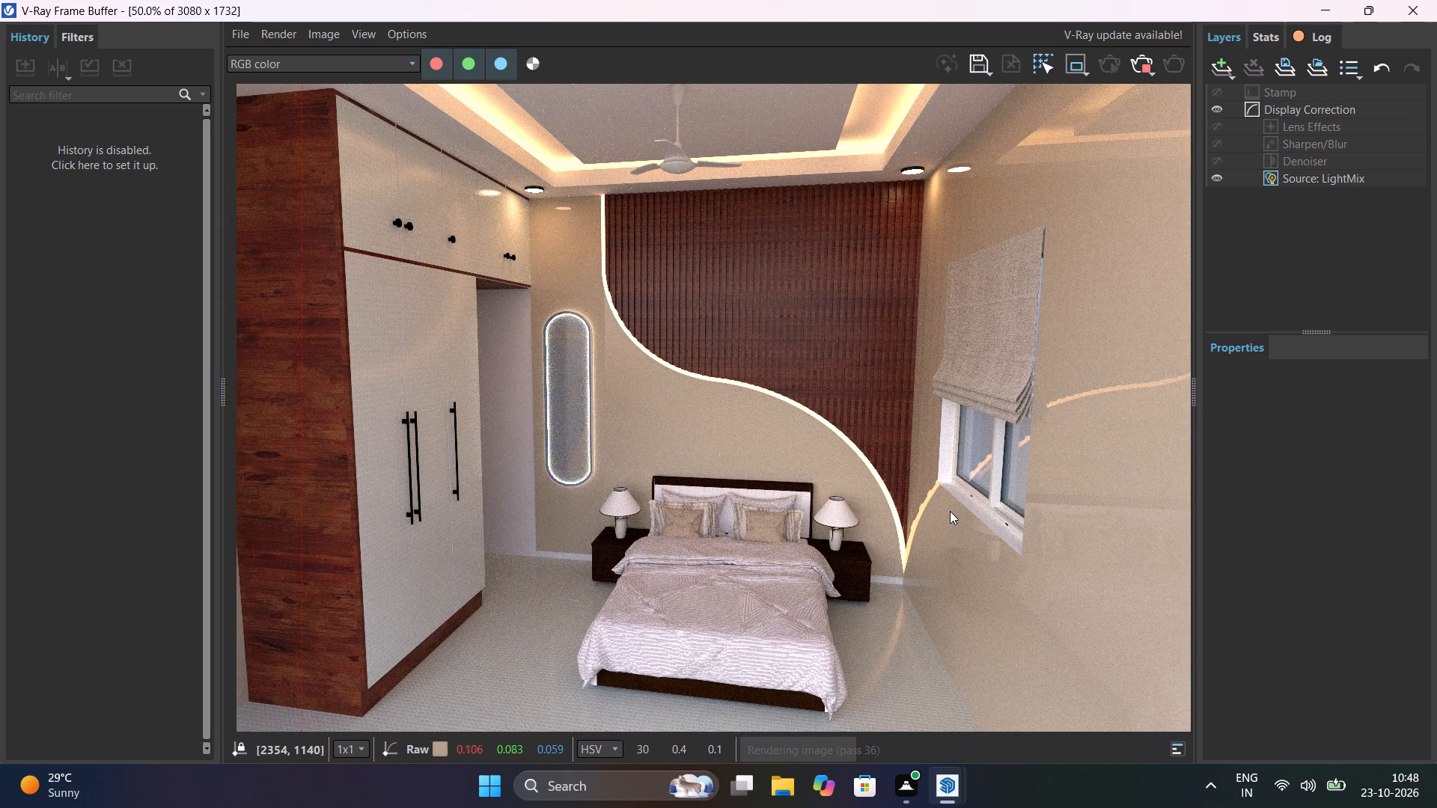
middle_click_drag(950, 511, 951, 512)
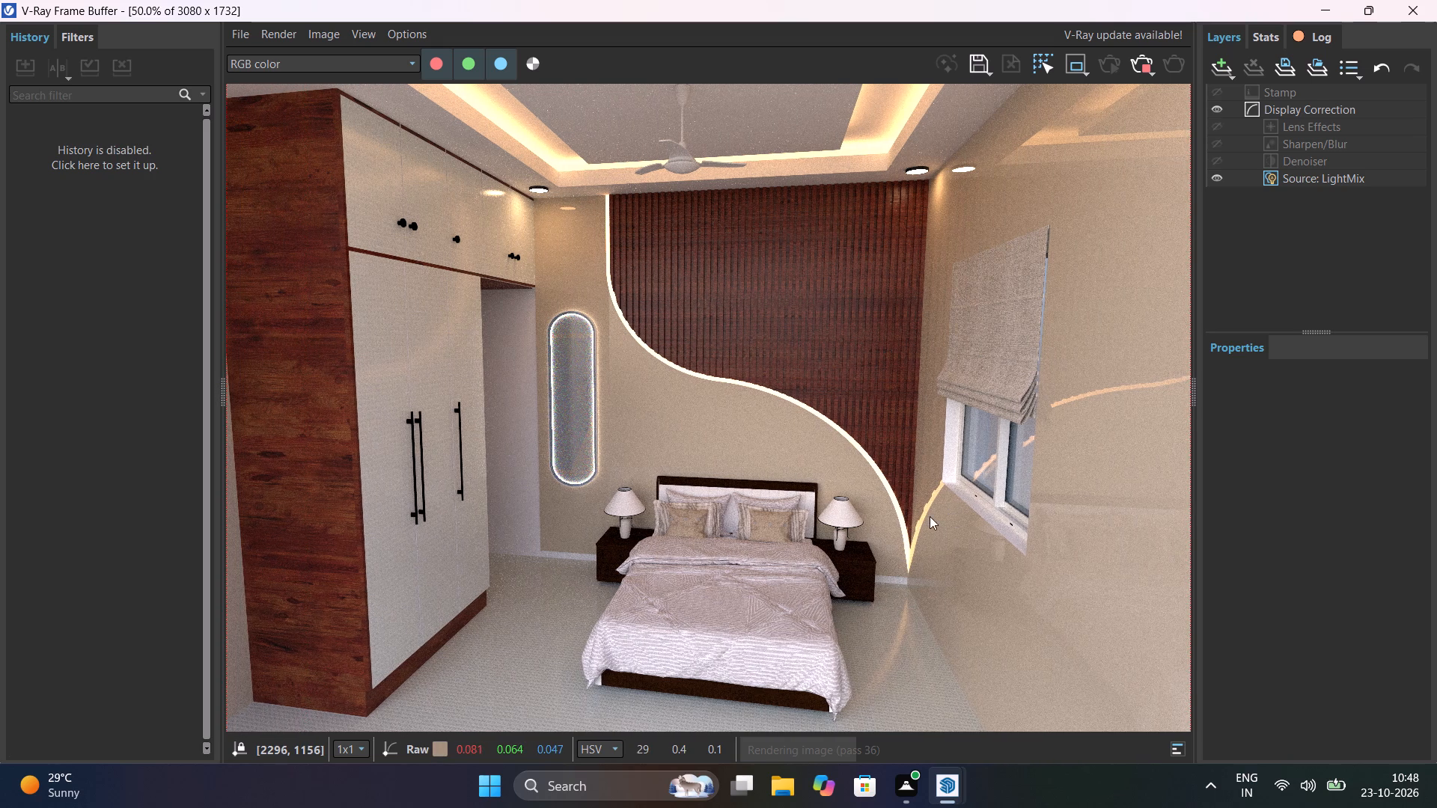
middle_click_drag(930, 518, 1067, 538)
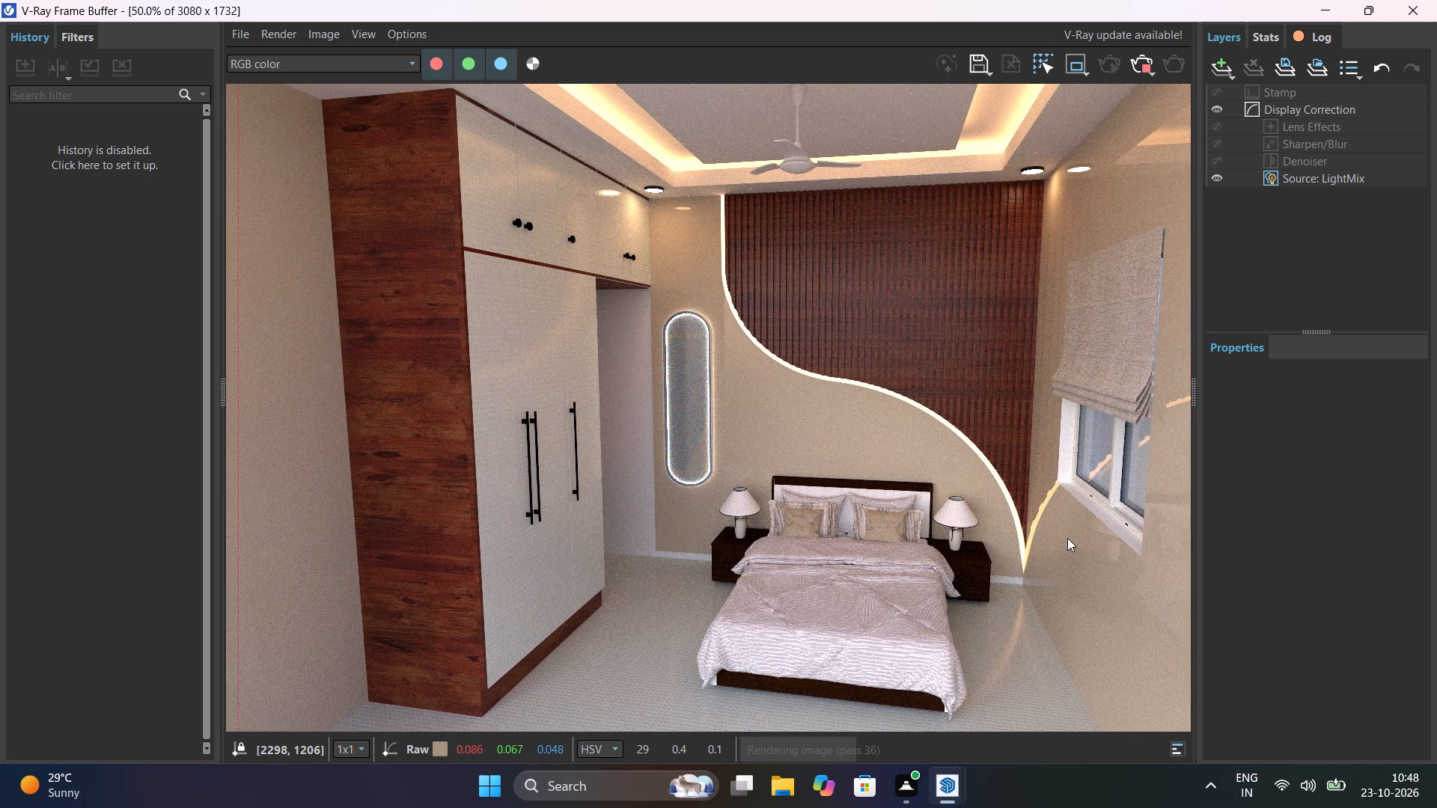
middle_click_drag(1067, 538, 1061, 543)
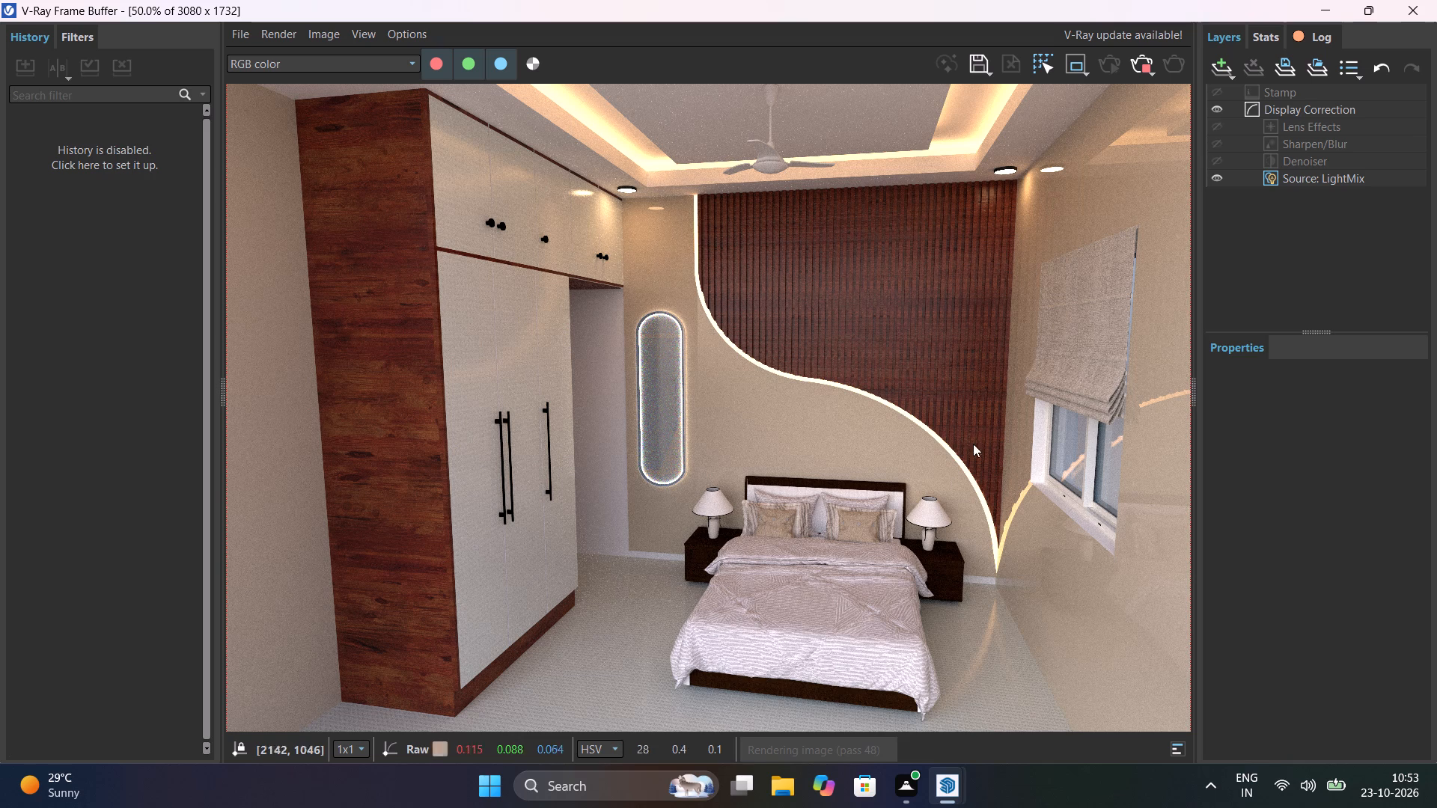
Inspect the bedspread, pillows, headboard and bedside lamp close up for noise and texture quality, then against the whole render.
scroll(910, 627, "up", 1)
scroll(910, 627, "down", 1)
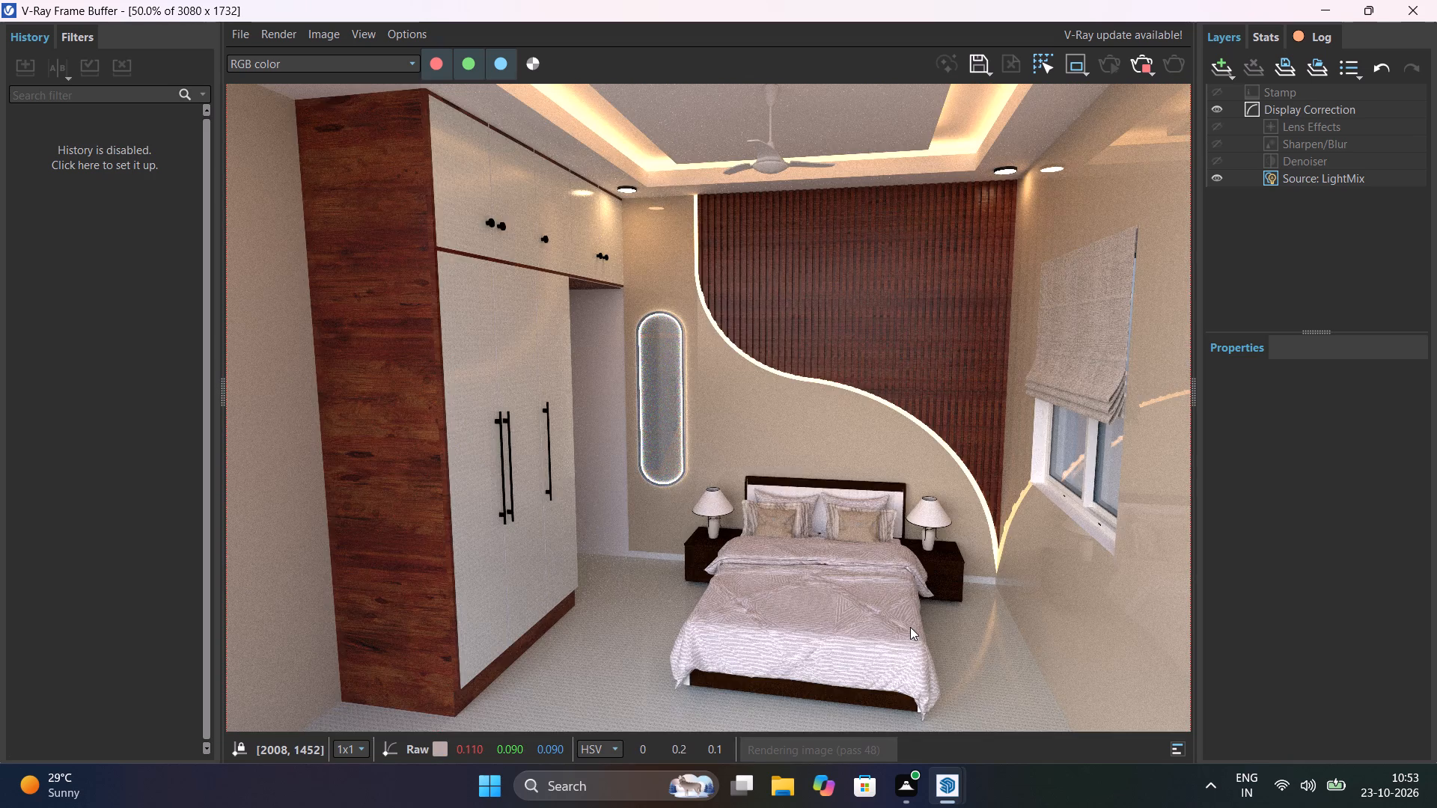
scroll(910, 627, "up", 2)
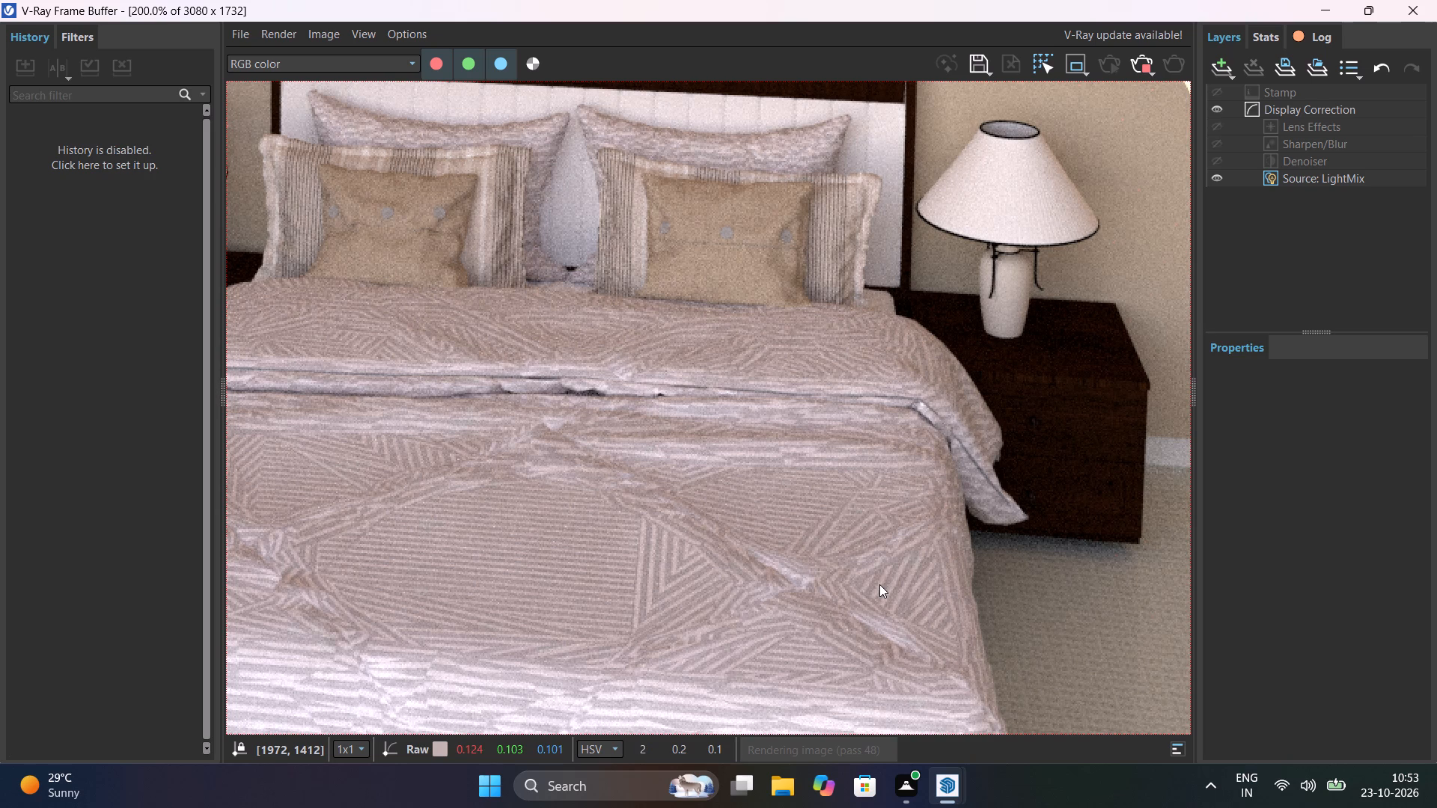
scroll(879, 584, "up", 2)
scroll(879, 584, "down", 3)
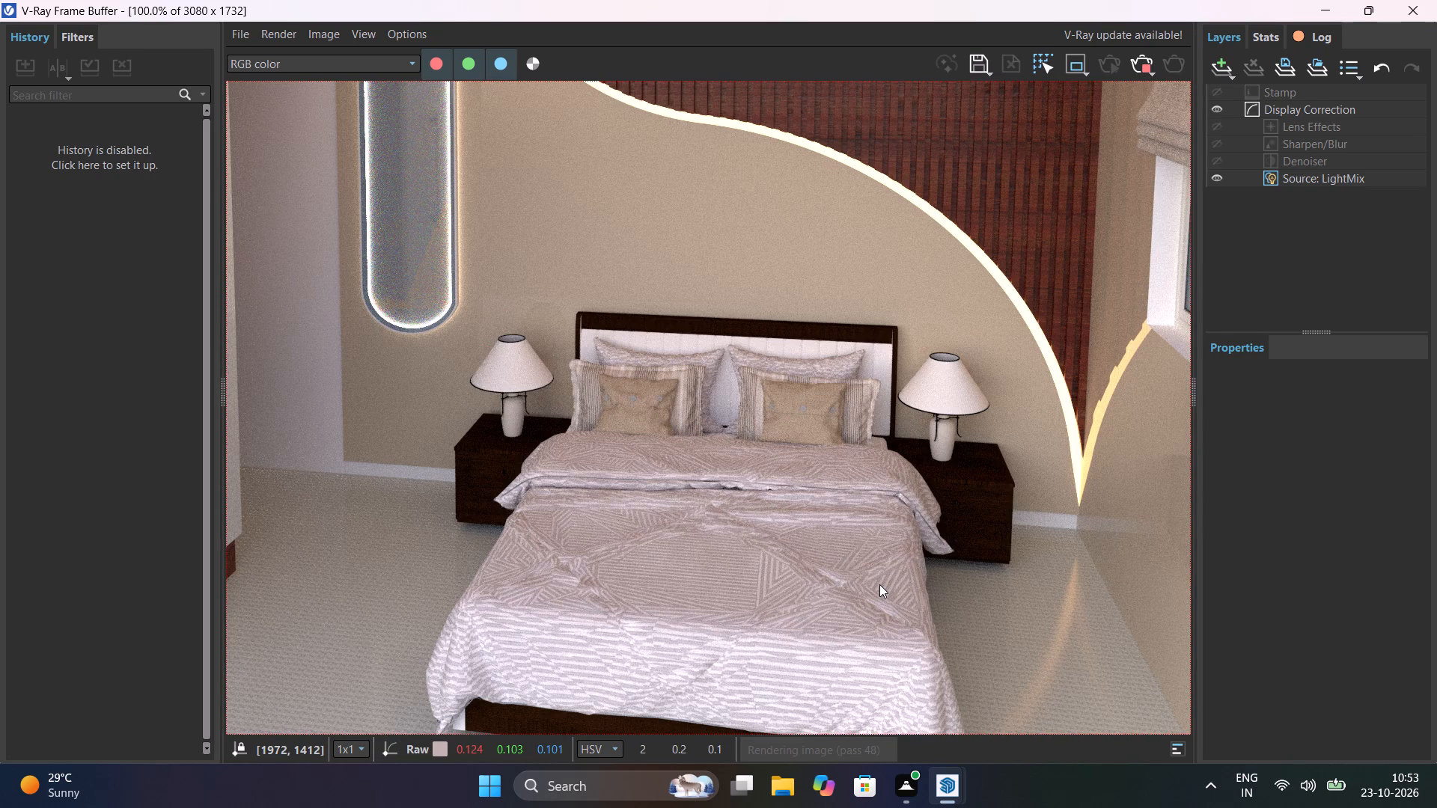
scroll(946, 368, "up", 6)
scroll(946, 373, "down", 4)
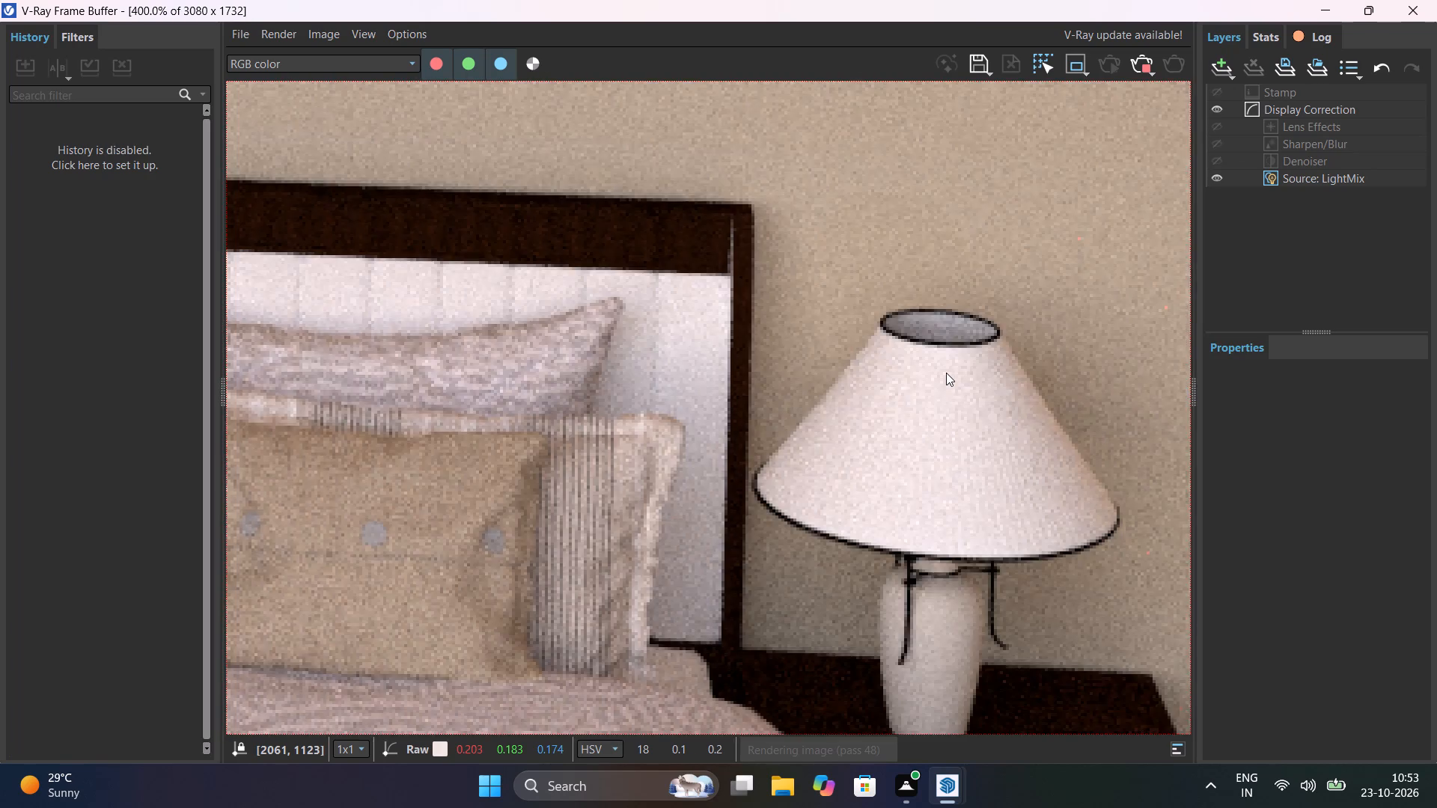
scroll(946, 373, "down", 4)
scroll(728, 404, "up", 1)
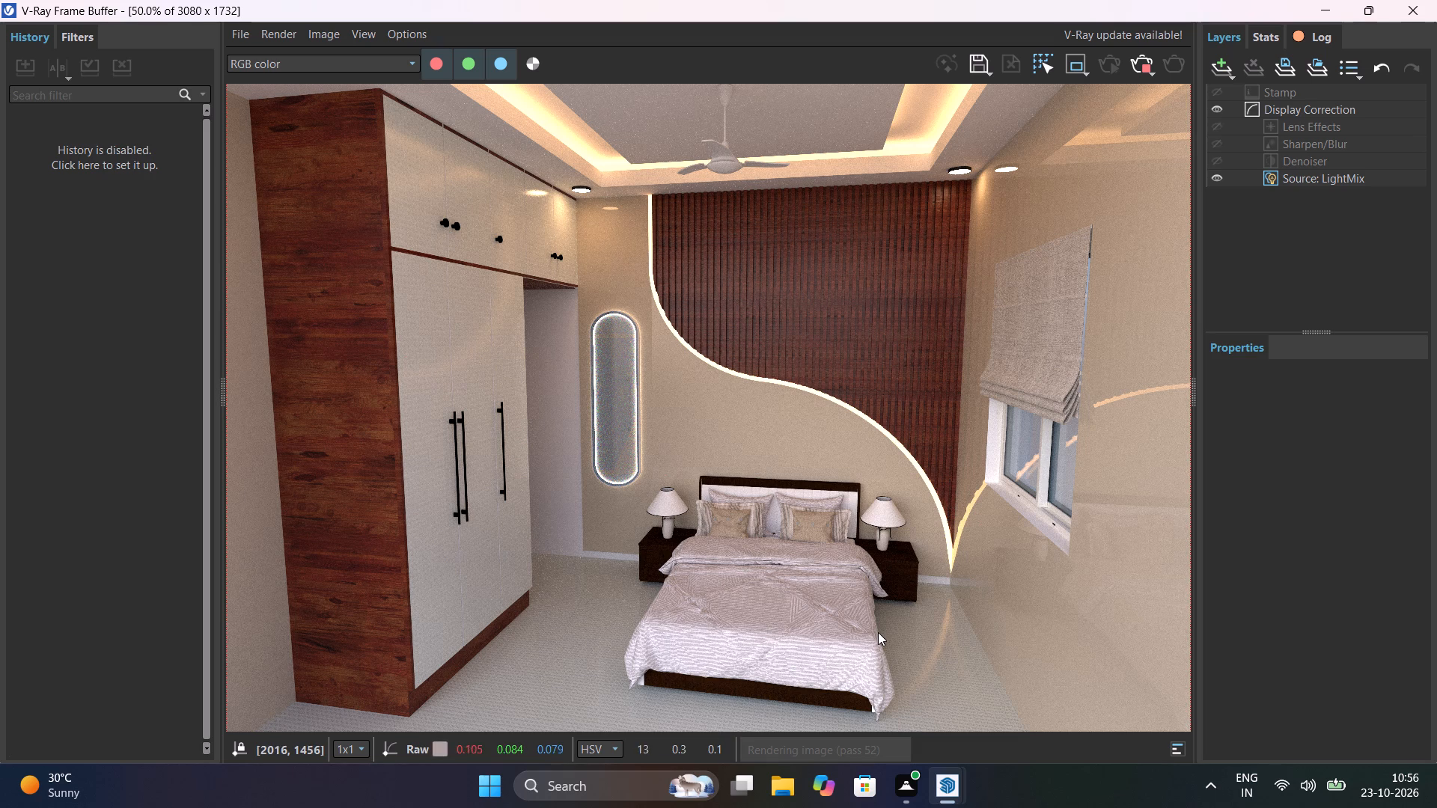
Inspect the bedspread pattern, dark wood side table and floor beside the bed at up to 800% magnification.
scroll(878, 632, "up", 1)
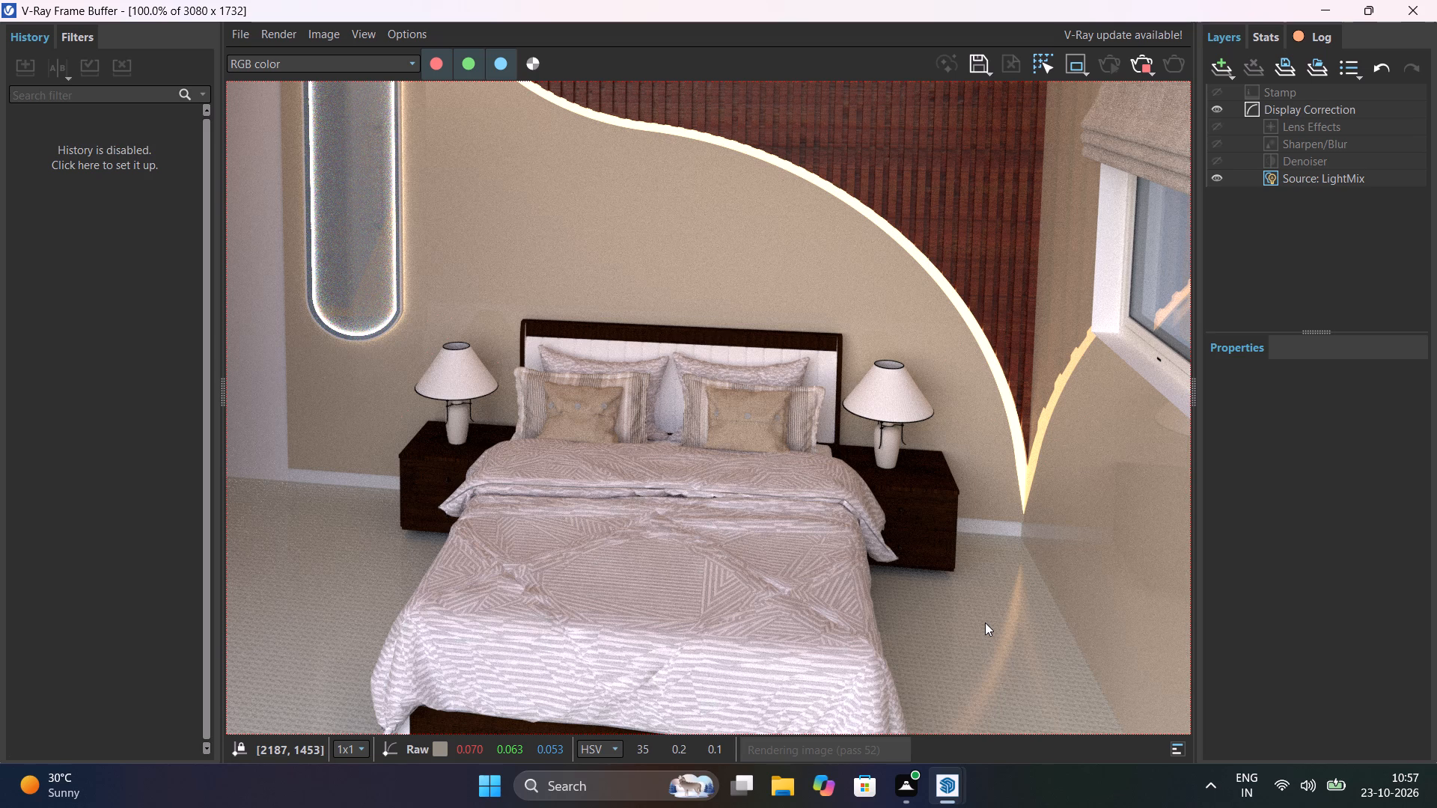
scroll(925, 637, "up", 1)
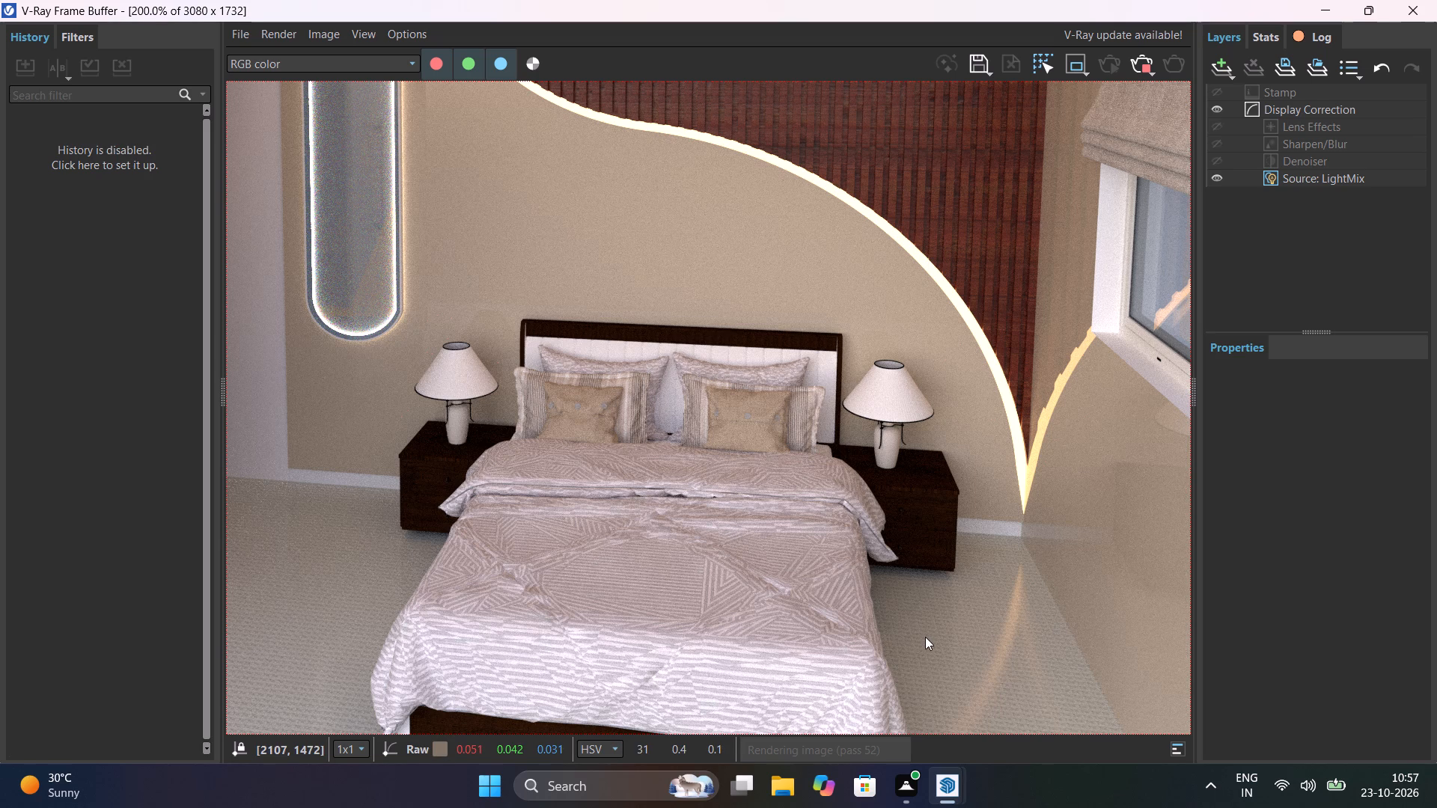
scroll(925, 637, "down", 1)
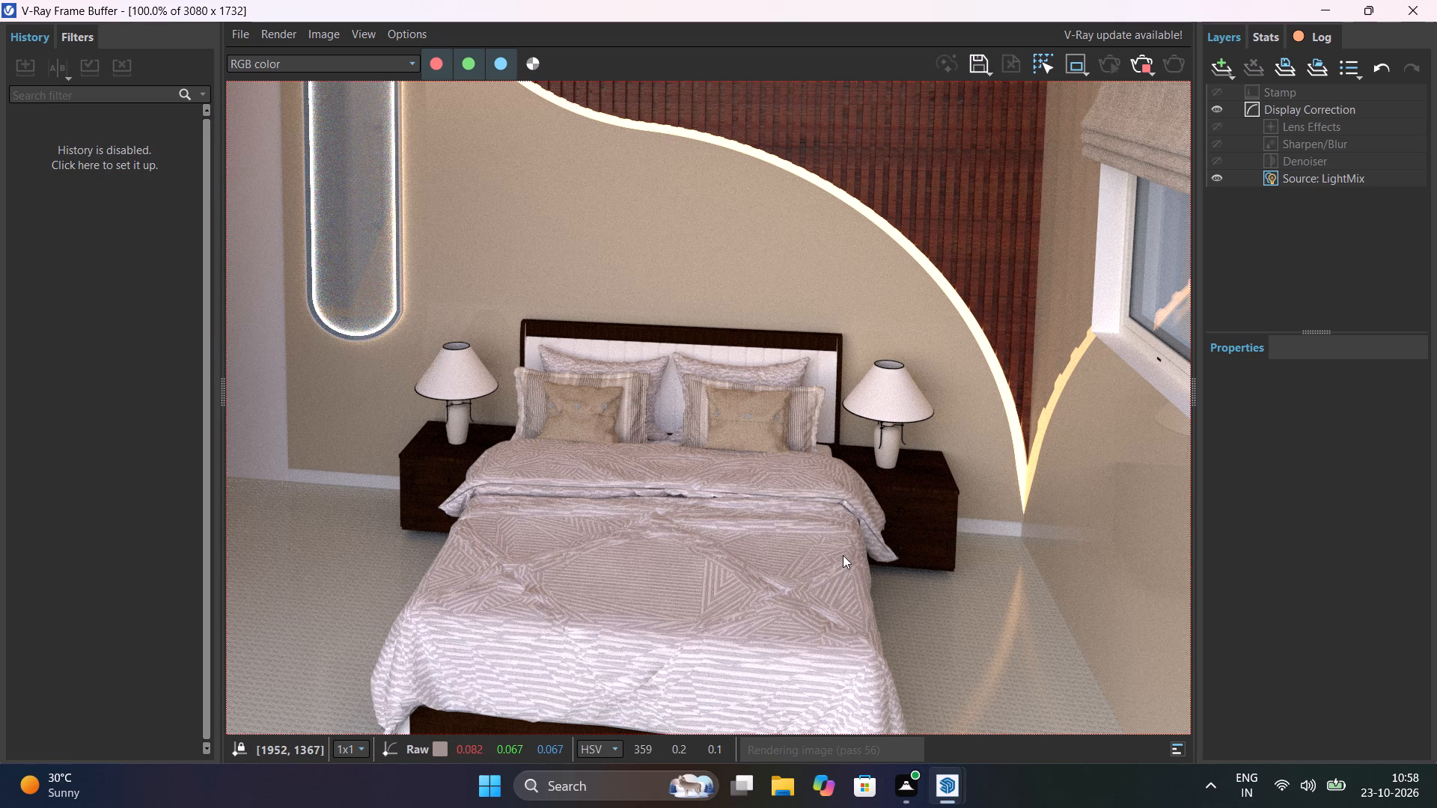
scroll(843, 555, "up", 1)
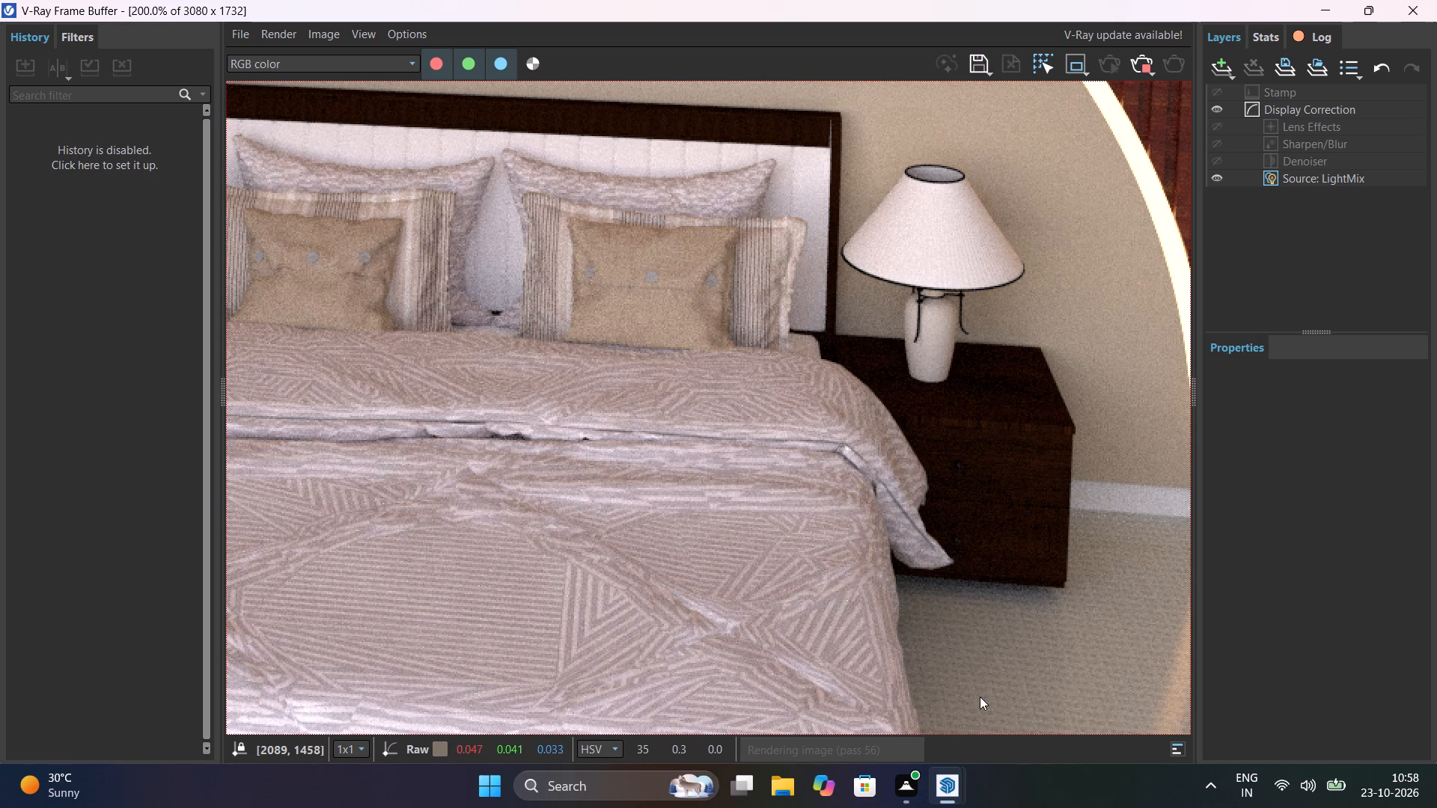
scroll(974, 685, "up", 1)
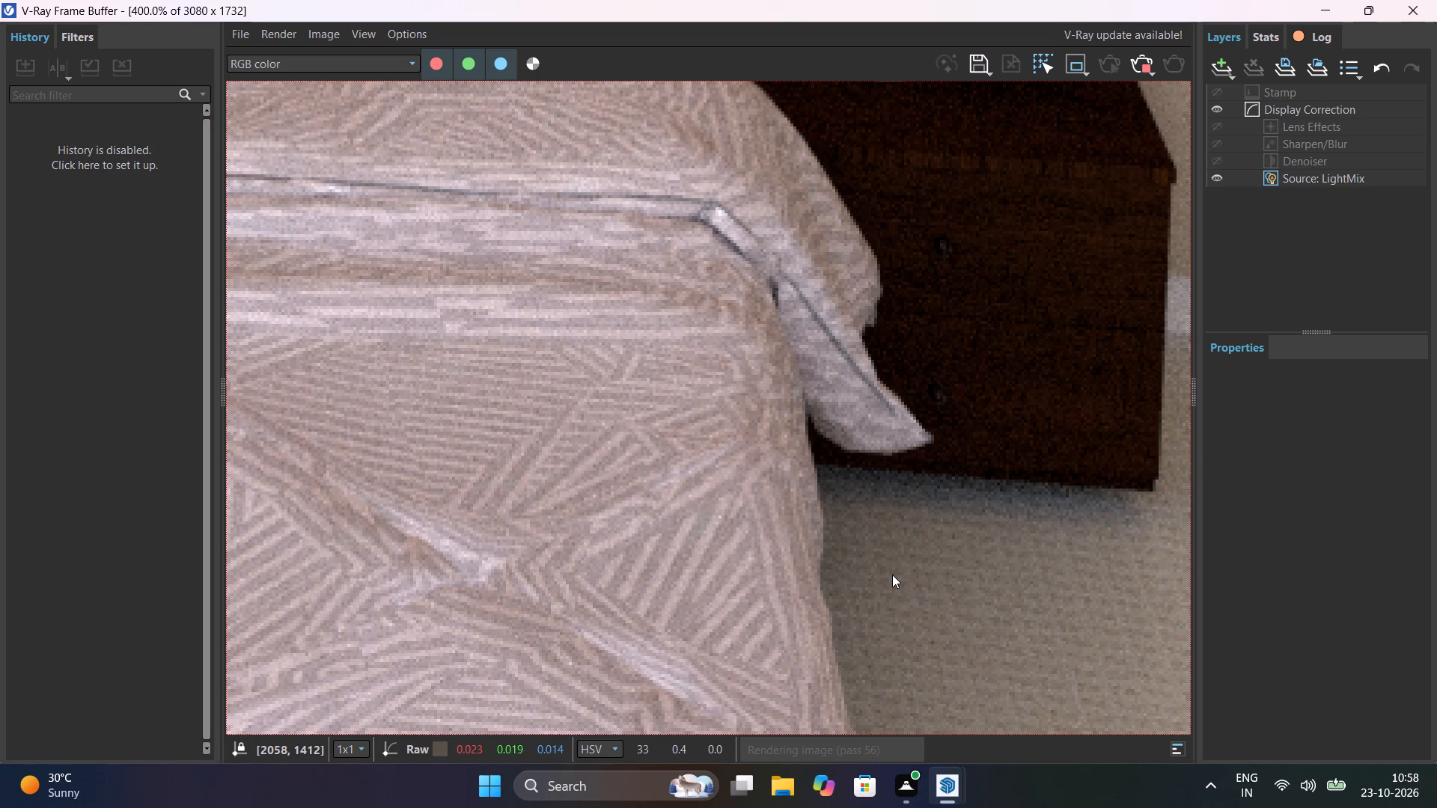
scroll(872, 717, "up", 1)
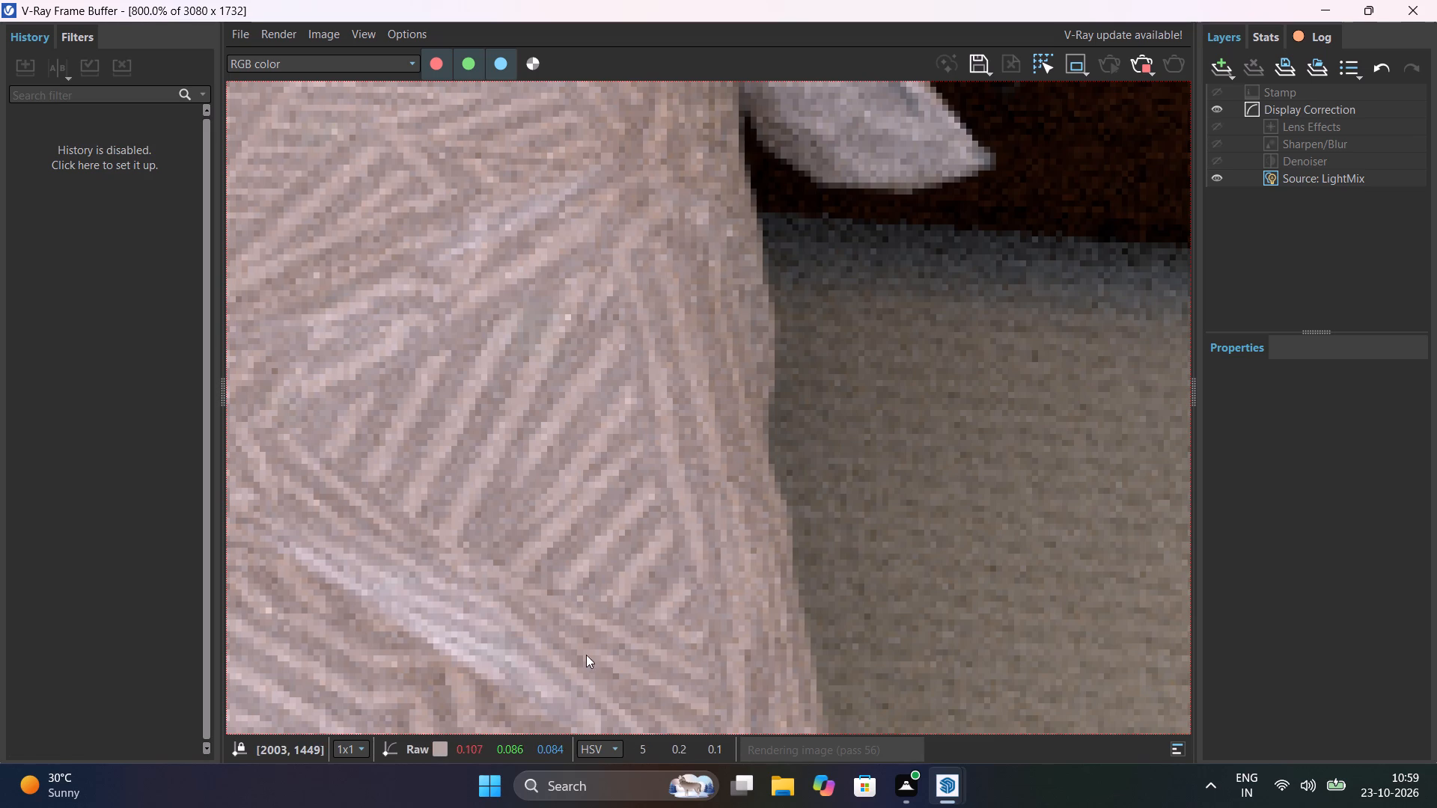
scroll(615, 647, "down", 1)
scroll(725, 616, "down", 3)
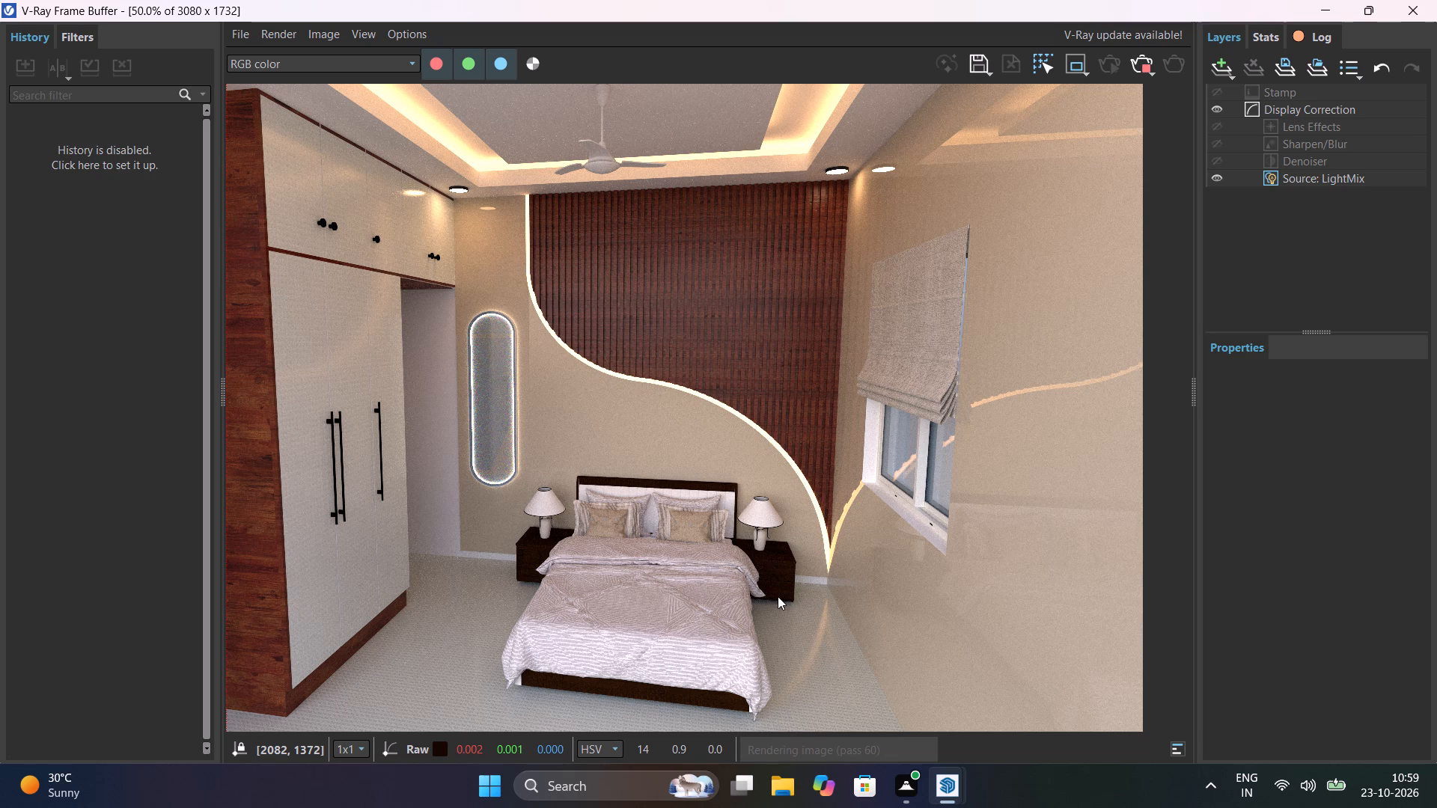
Compare the refining render's bed area close up with the full room view, including the wardrobe, mirror and ceiling lighting.
scroll(714, 587, "up", 1)
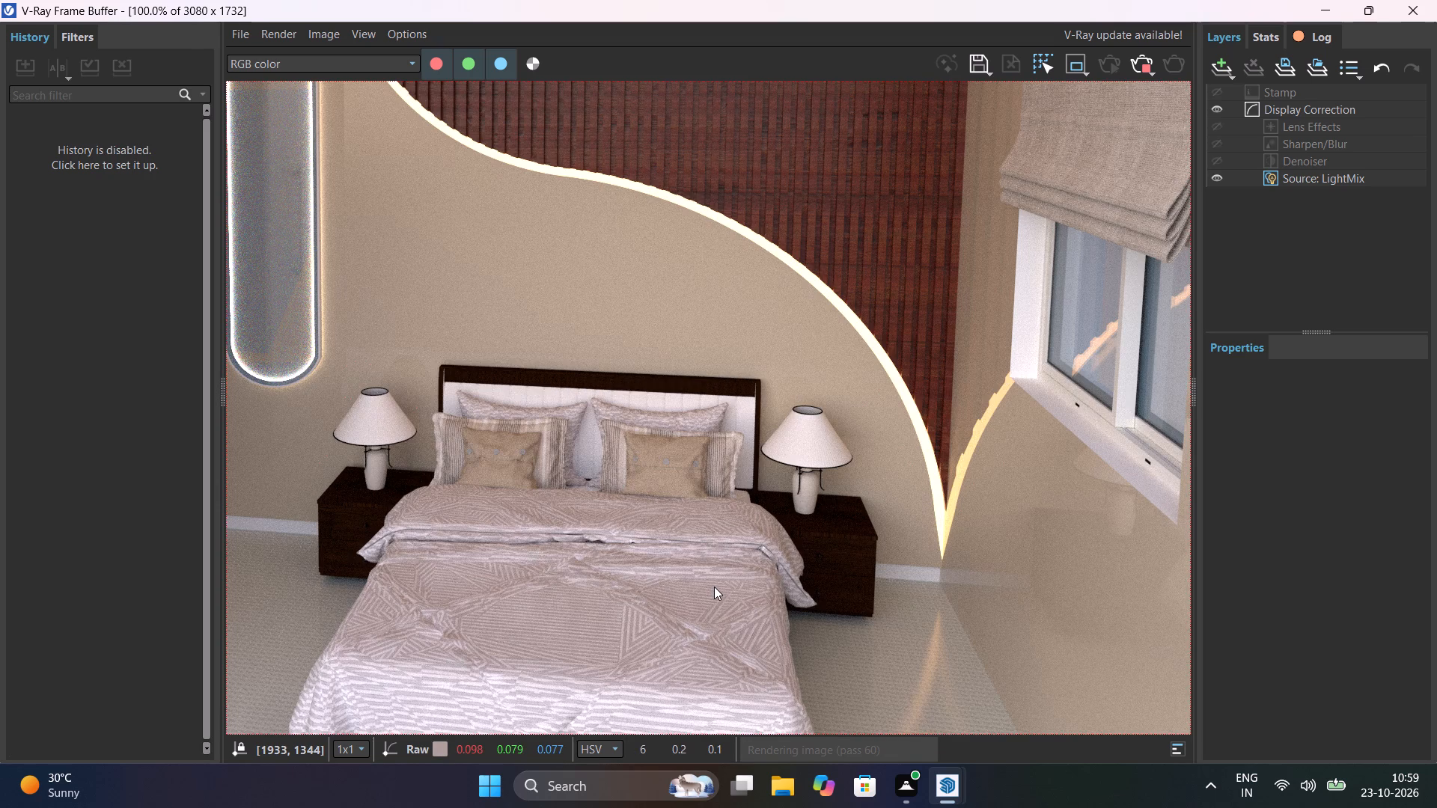
scroll(714, 587, "up", 1)
scroll(714, 587, "down", 1)
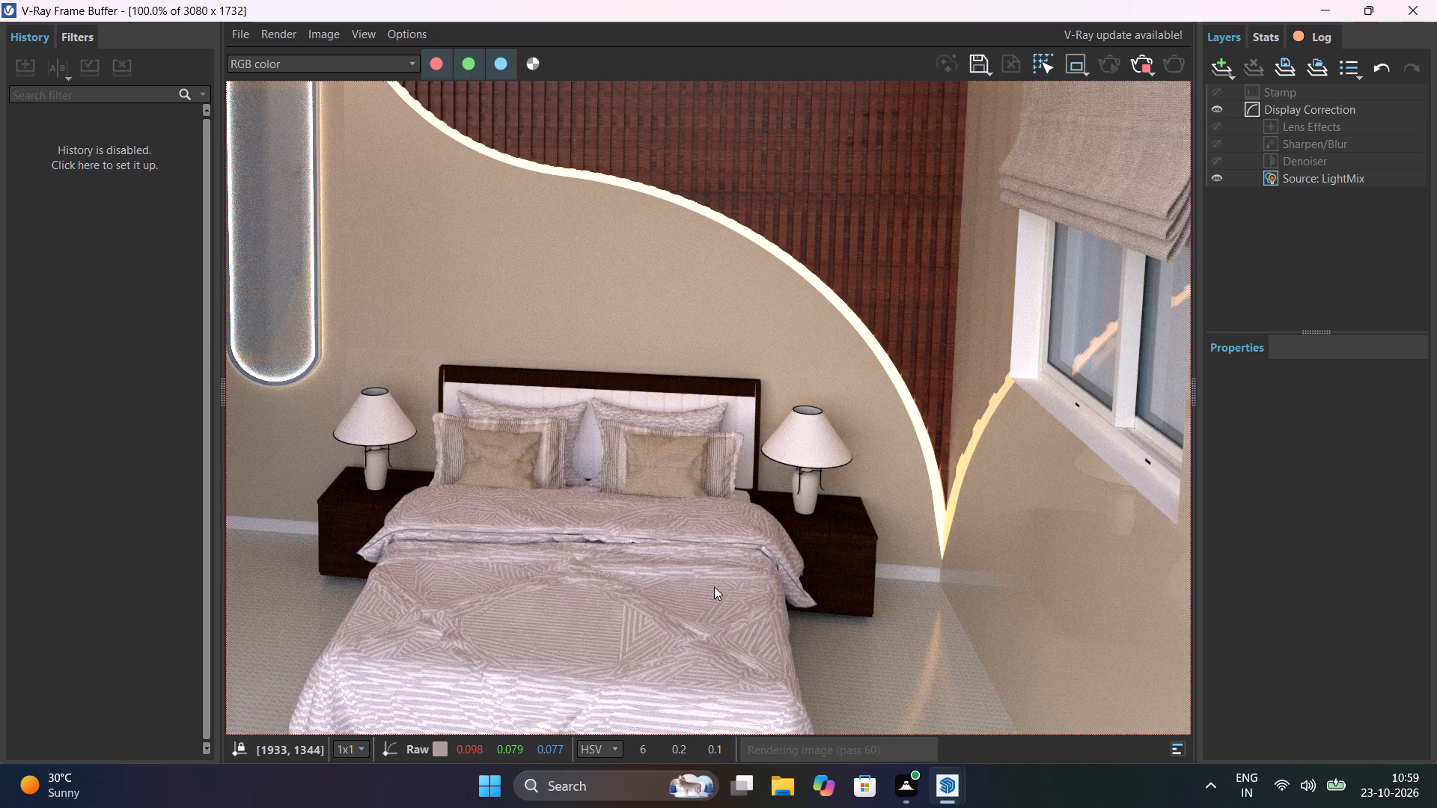
scroll(714, 587, "down", 2)
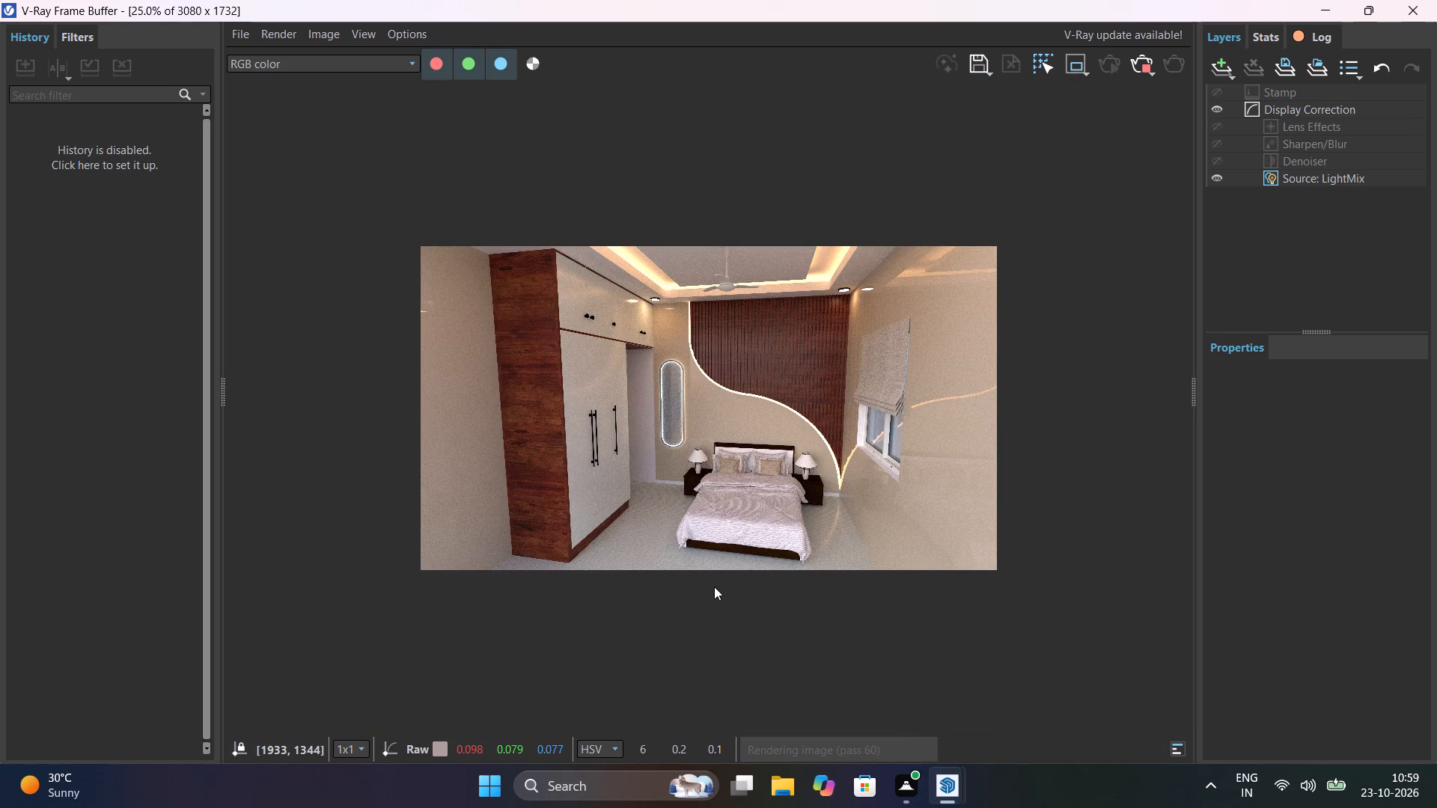
scroll(714, 587, "up", 1)
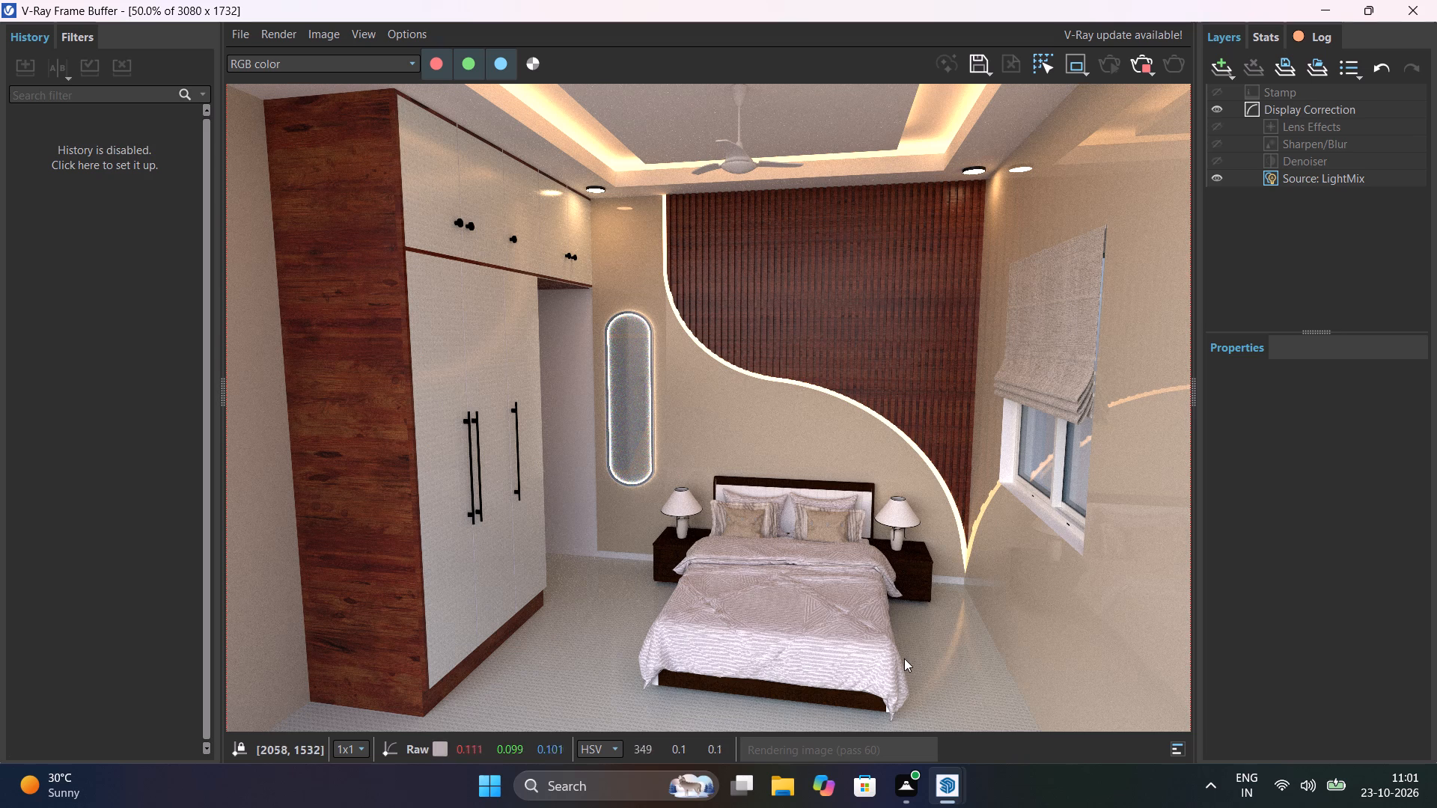
scroll(904, 658, "up", 1)
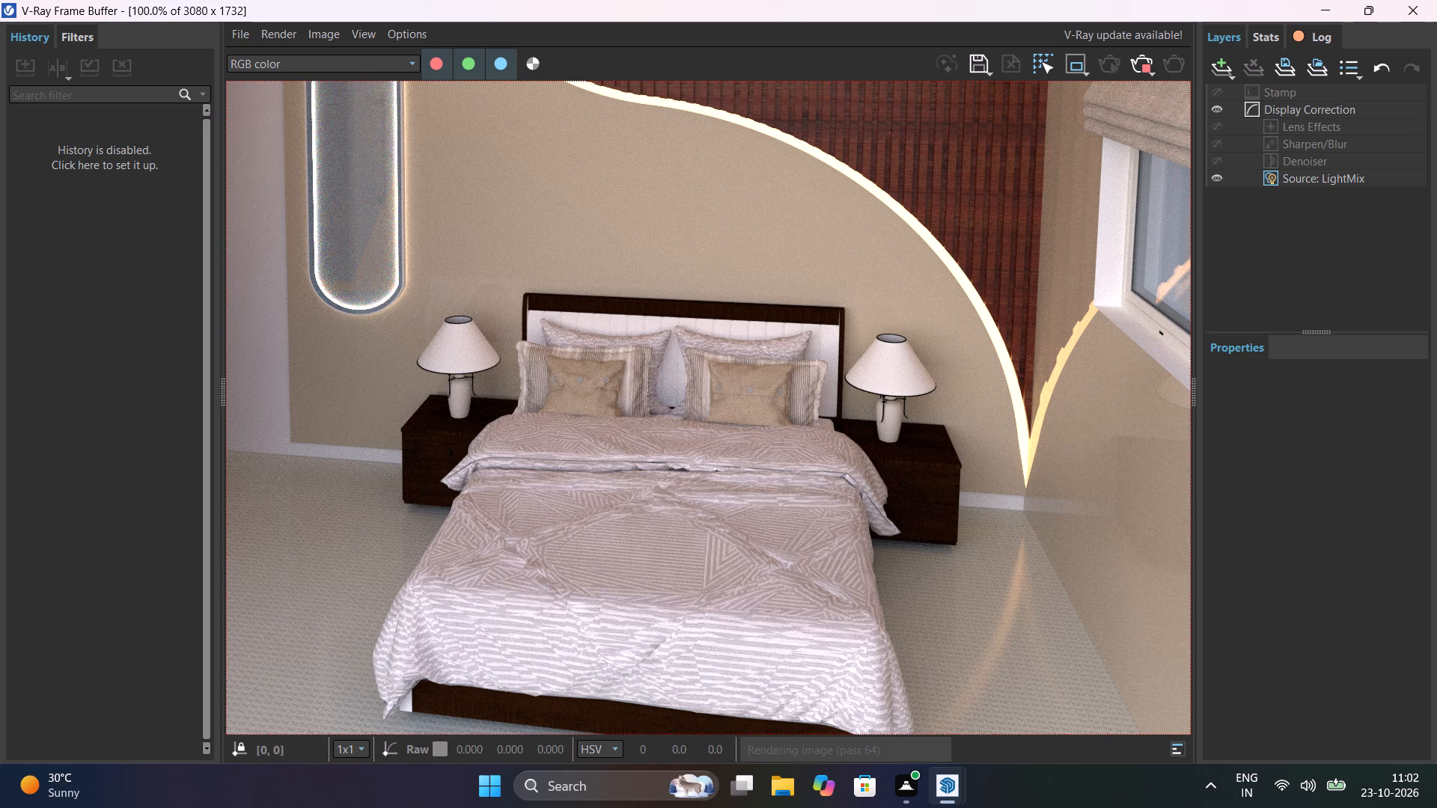
scroll(386, 793, "down", 1)
scroll(627, 612, "down", 2)
scroll(658, 601, "up", 1)
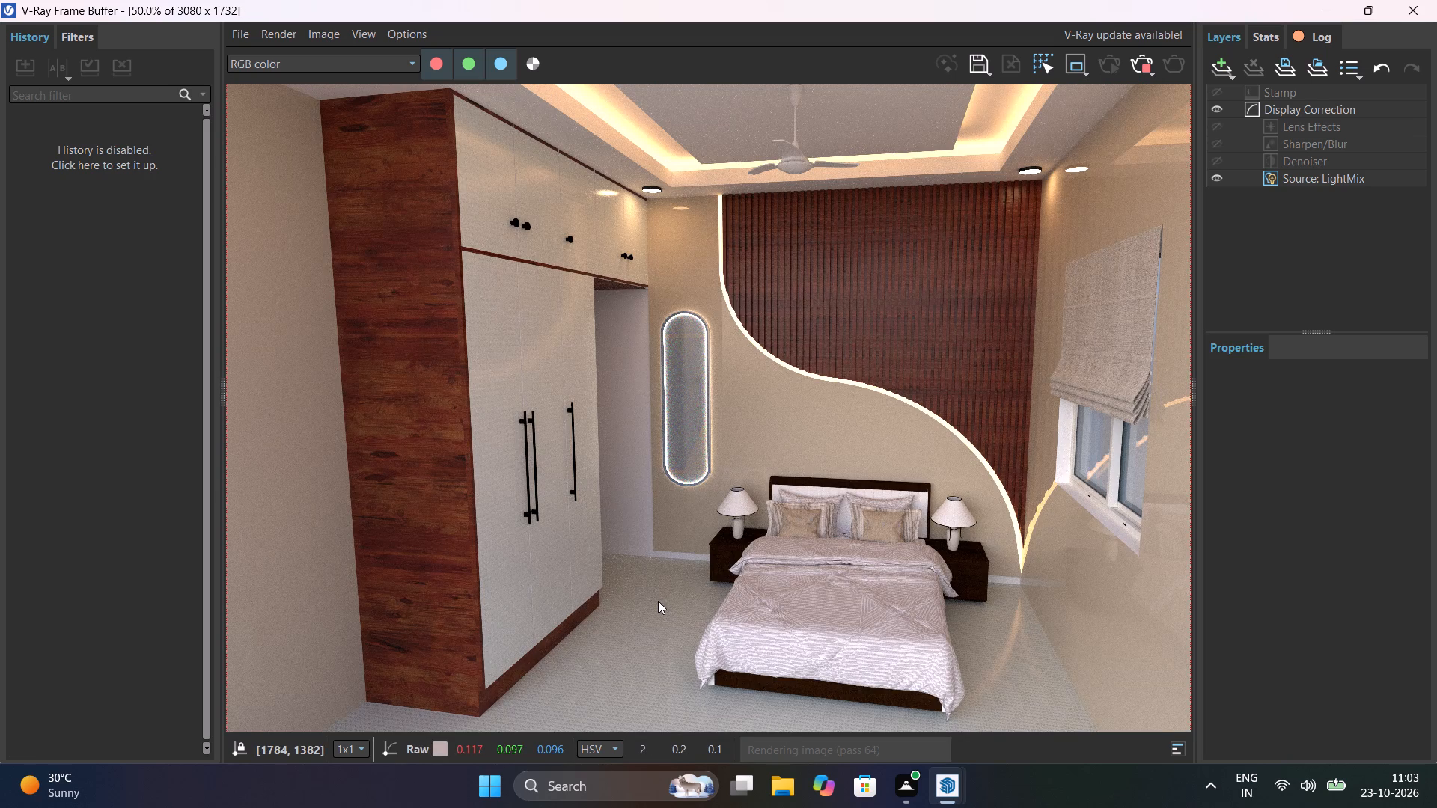
scroll(658, 601, "down", 1)
scroll(754, 552, "up", 1)
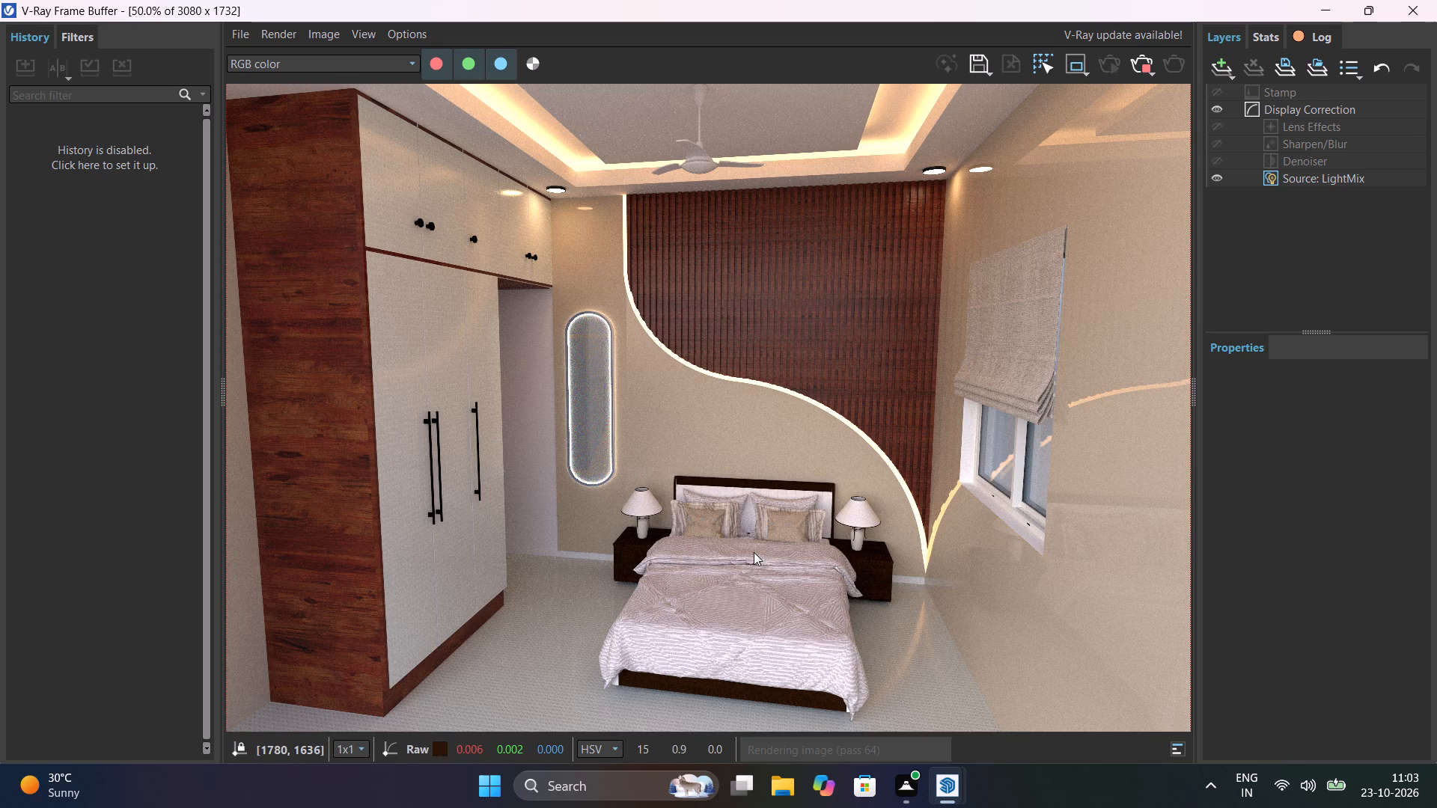
middle_click_drag(762, 555, 797, 574)
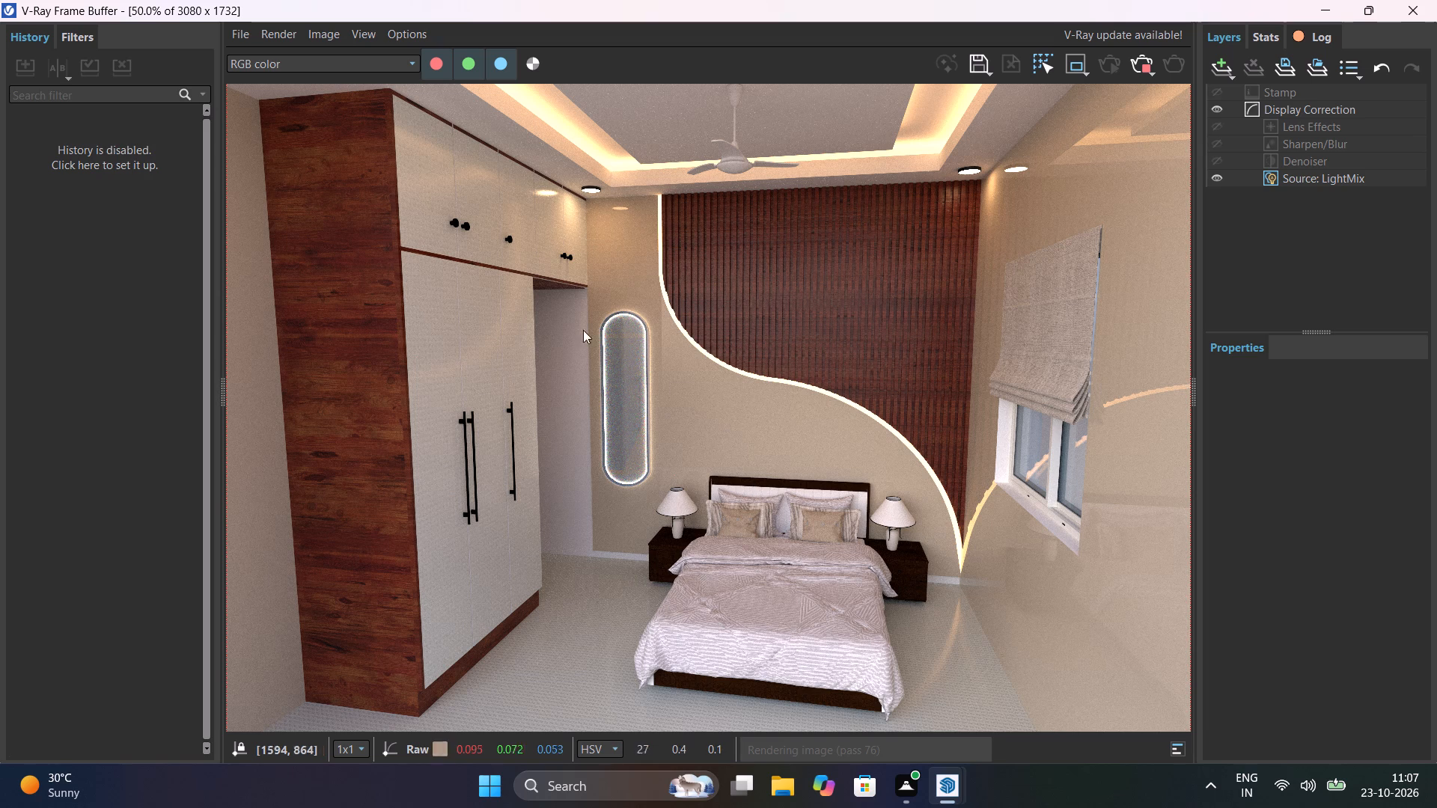
Check the refined render around the bed, slatted wall, curved light strip, window and blind, both close up and in full view.
scroll(905, 566, "up", 1)
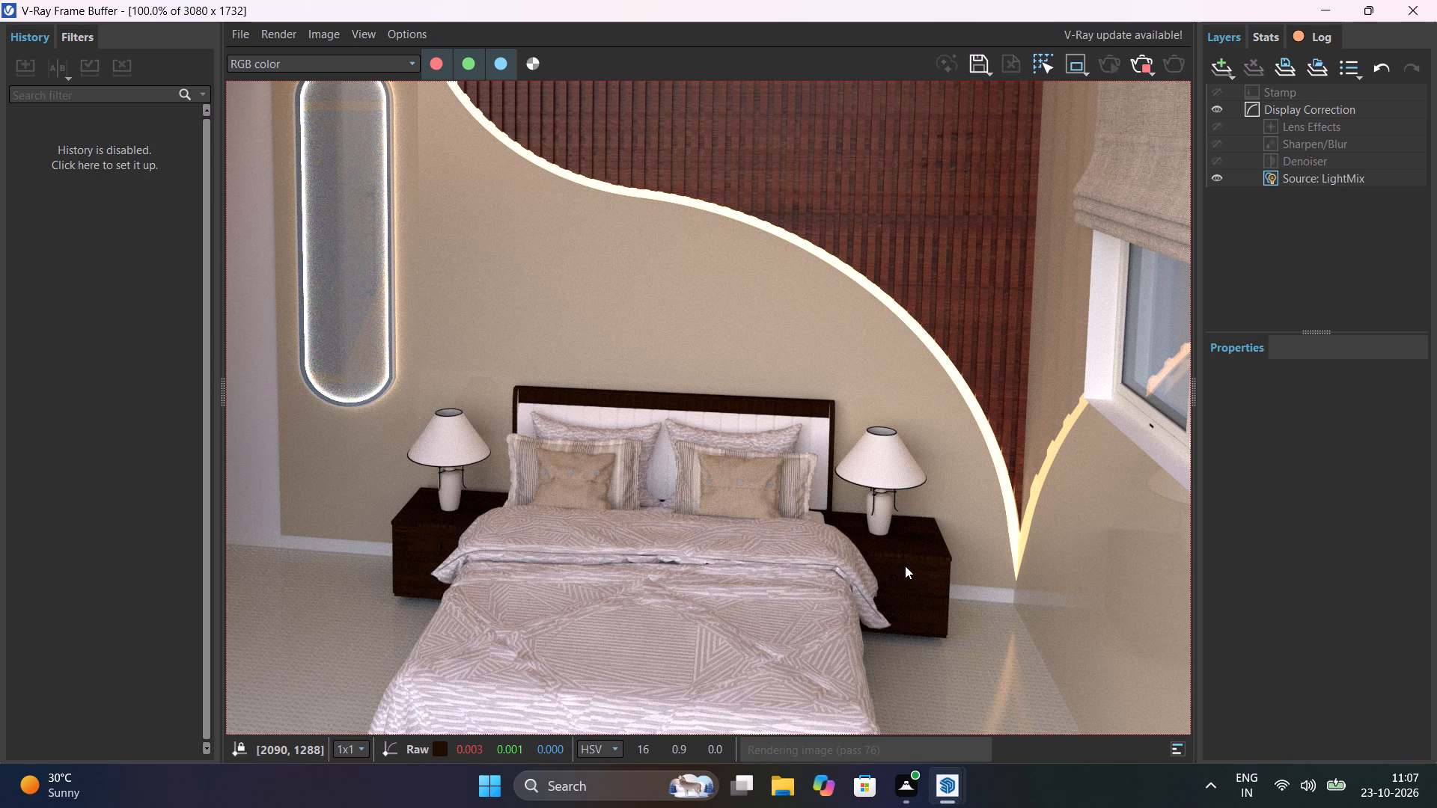
scroll(905, 566, "down", 2)
scroll(905, 566, "up", 1)
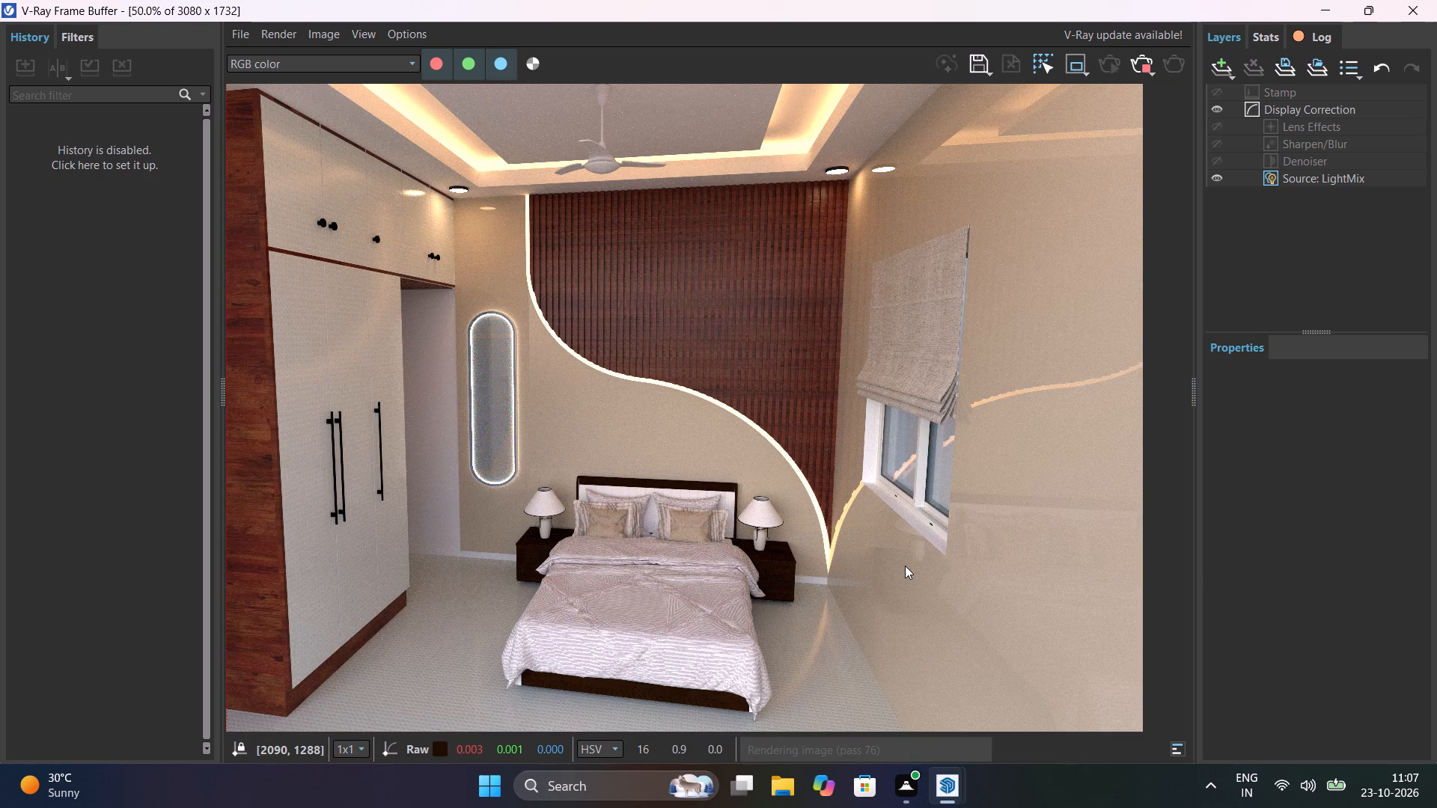
middle_click_drag(838, 554, 939, 554)
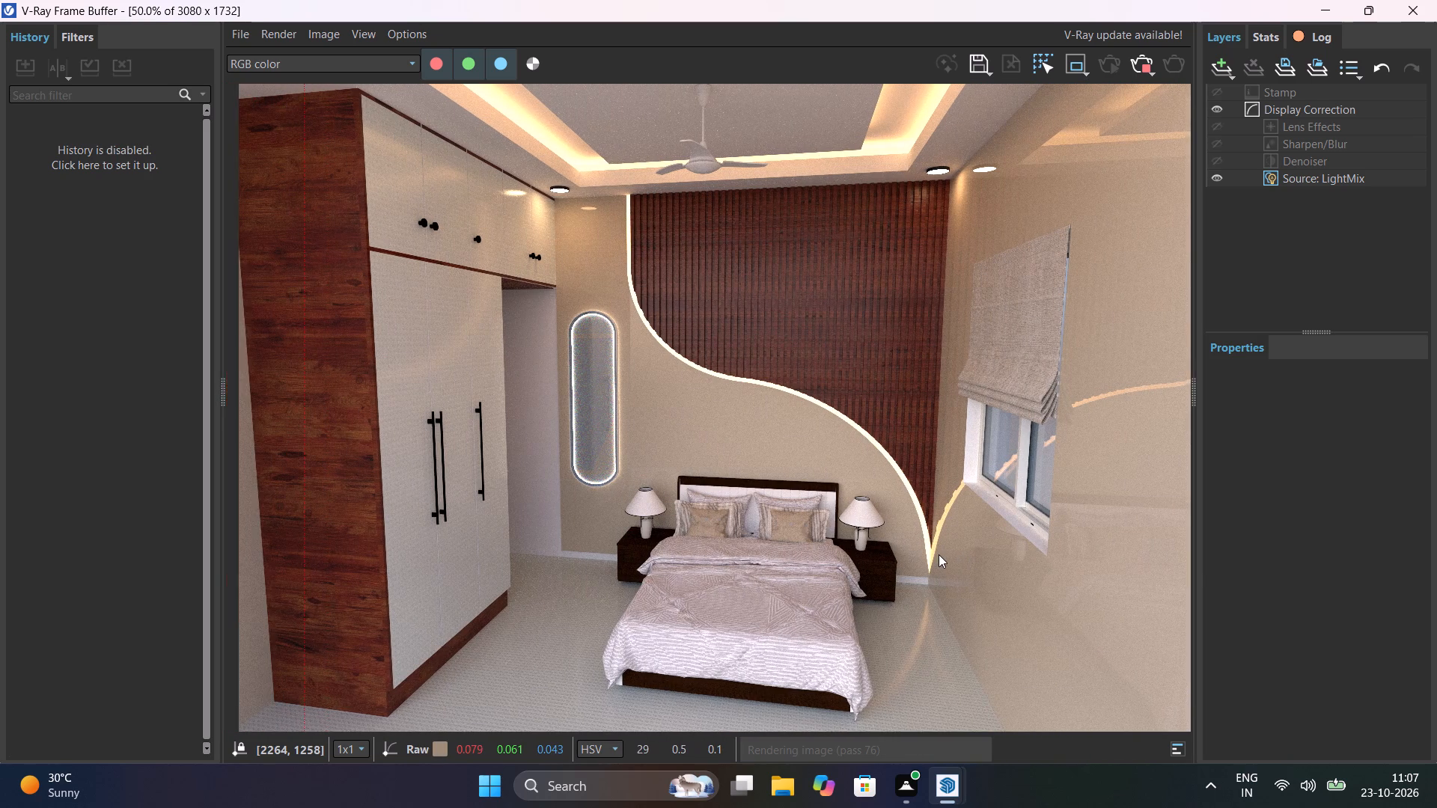
middle_click_drag(939, 554, 690, 580)
middle_click_drag(858, 537, 774, 525)
scroll(774, 525, "up", 1)
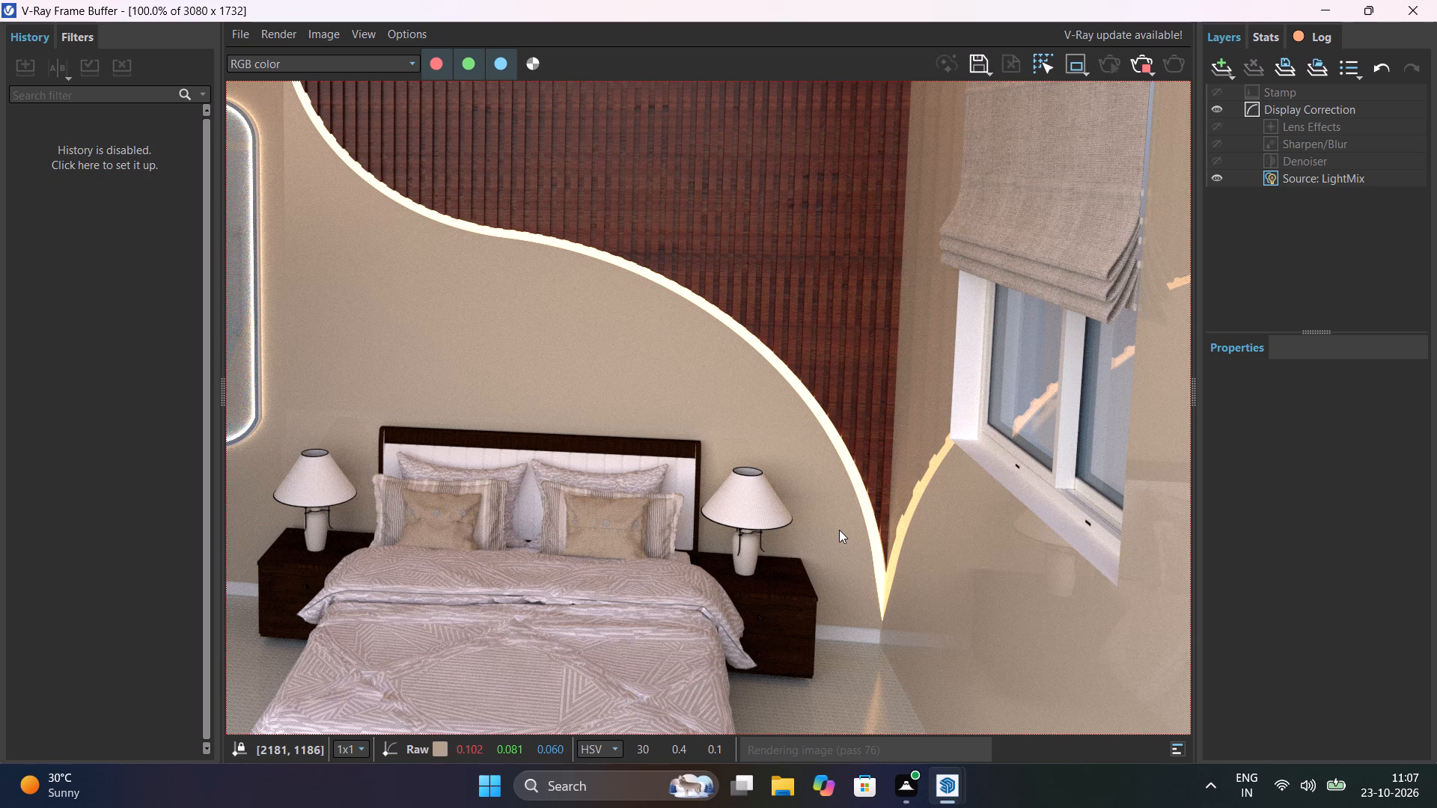
scroll(839, 530, "down", 1)
middle_click_drag(839, 530, 838, 538)
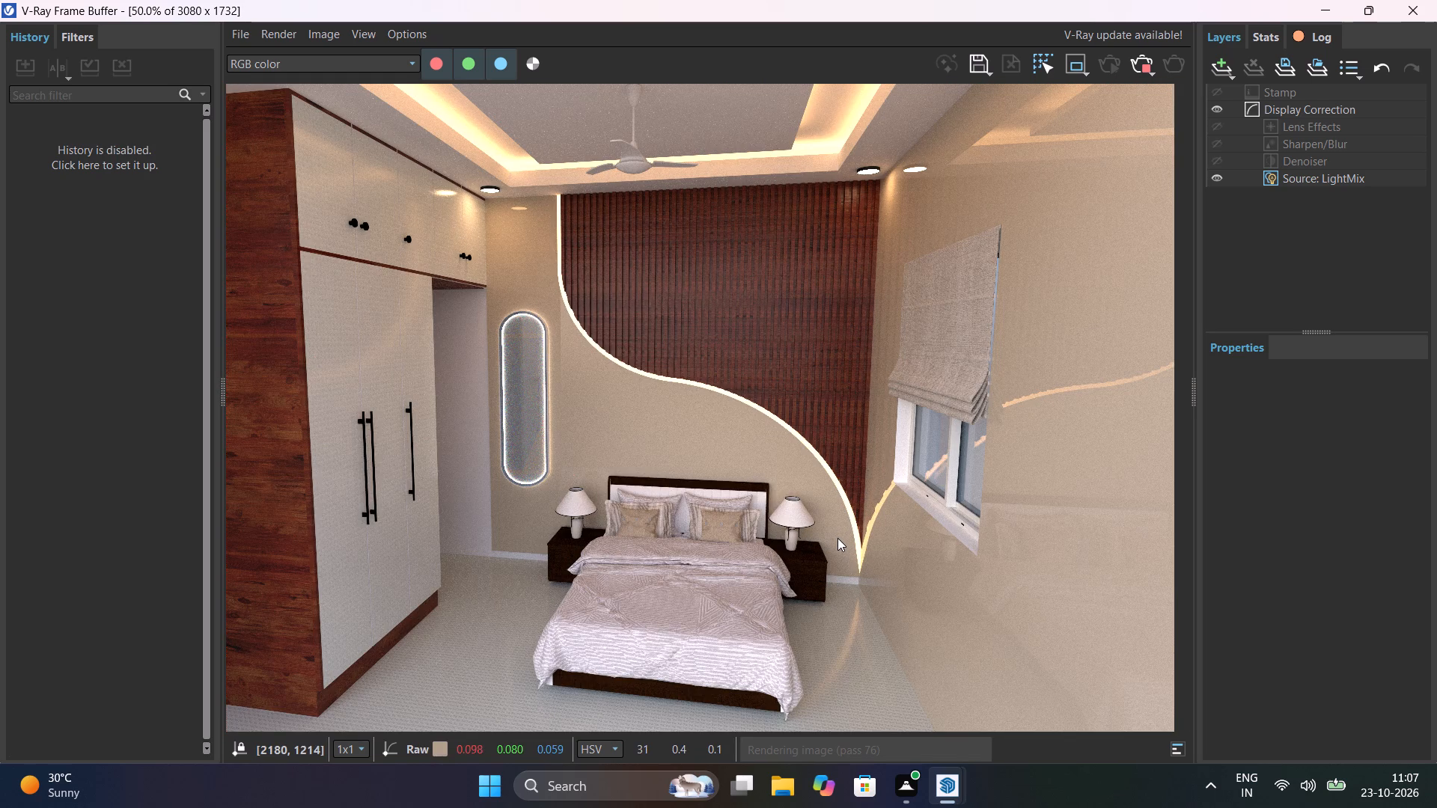
middle_click_drag(838, 538, 838, 523)
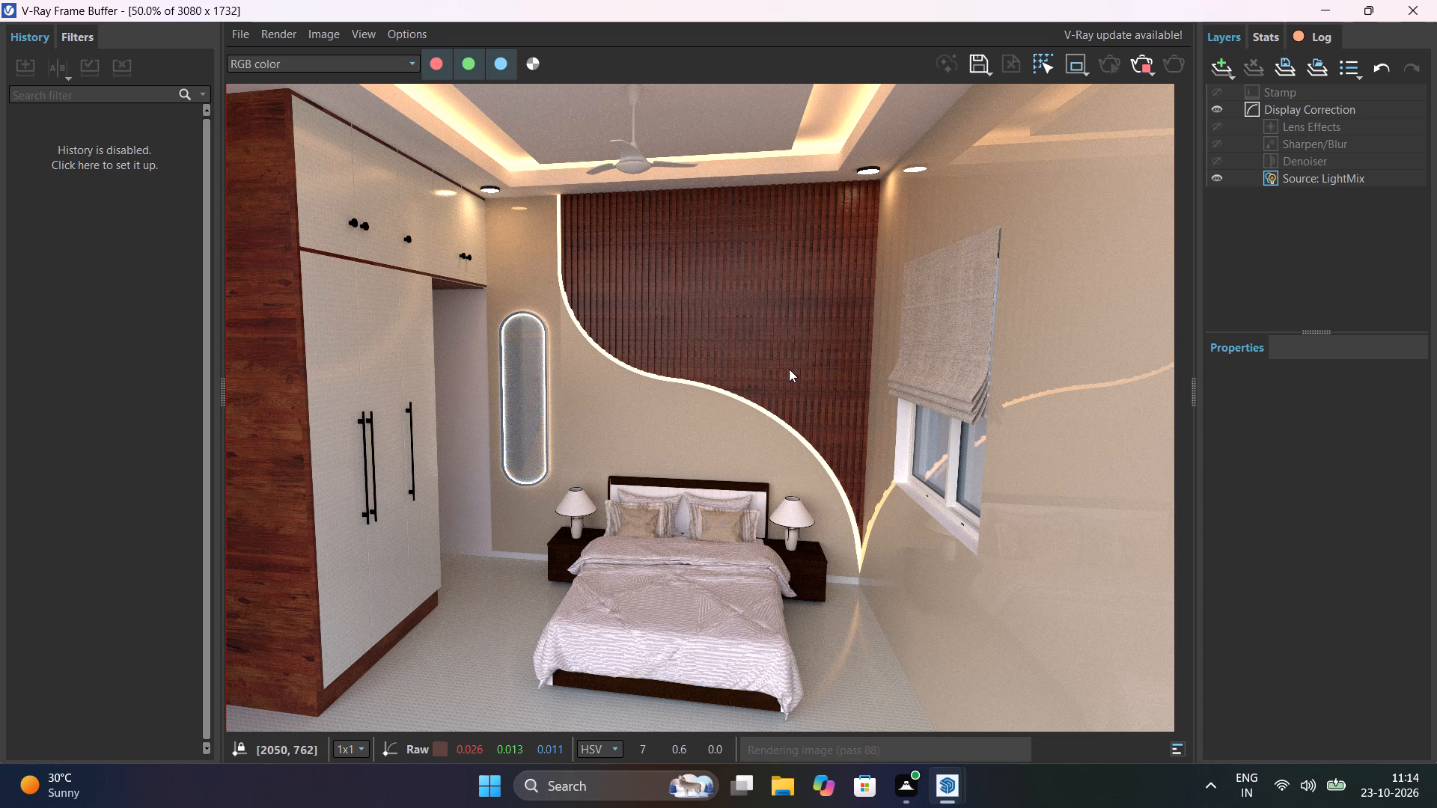
scroll(789, 369, "up", 1)
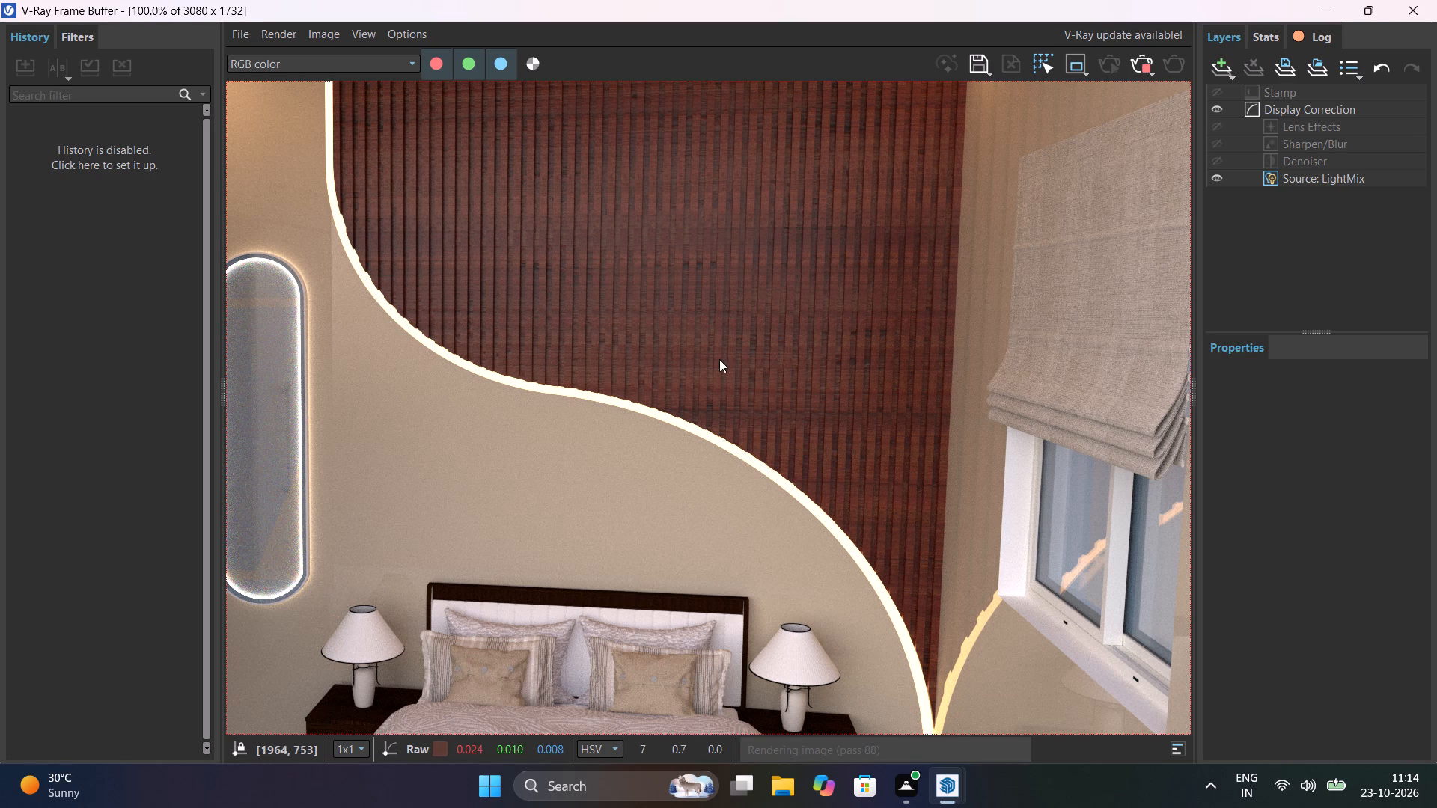
Examine the slatted wood wall at up to 800% magnification and the backlit mirror at 200%, then against the whole room.
middle_click_drag(729, 411, 730, 646)
scroll(578, 279, "up", 3)
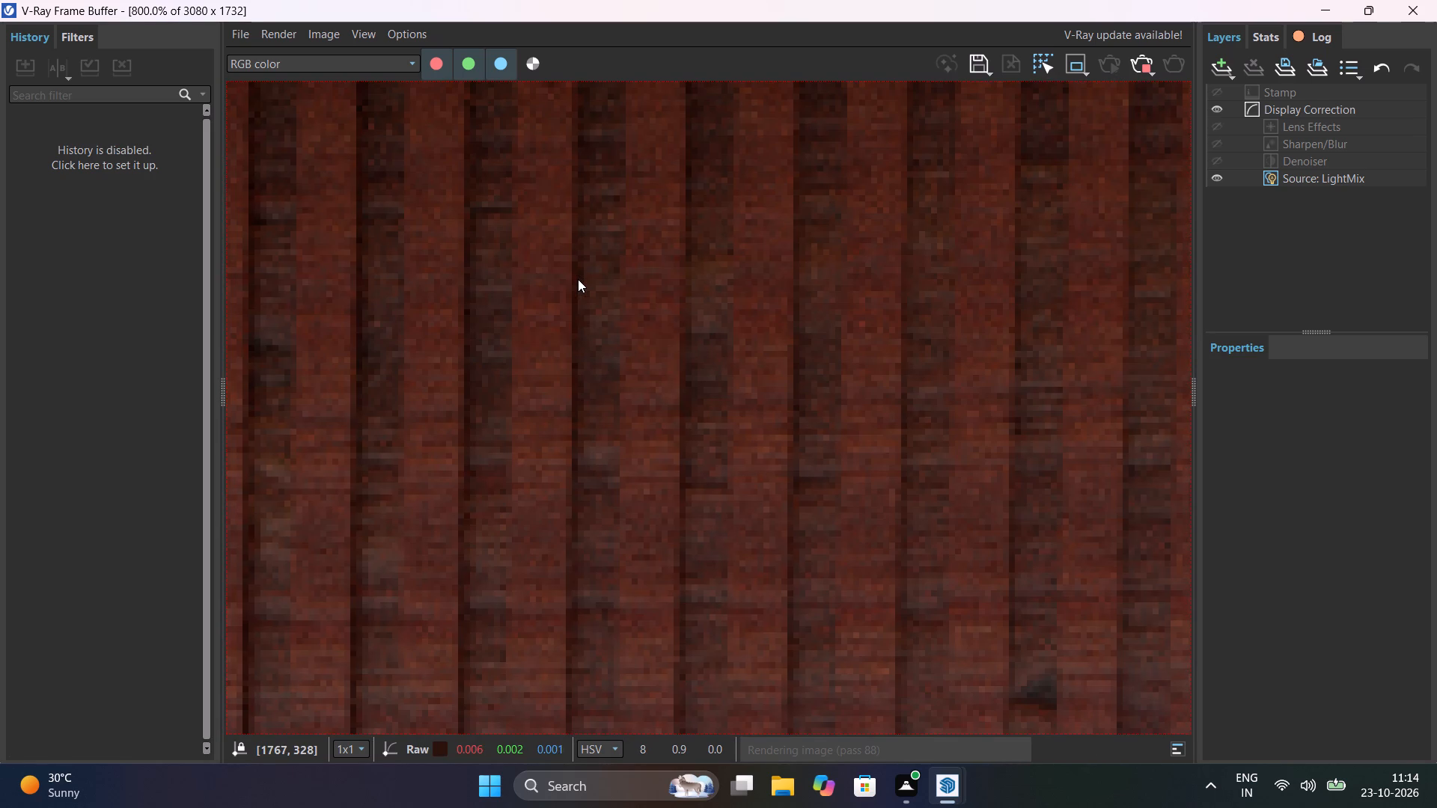
scroll(578, 279, "down", 2)
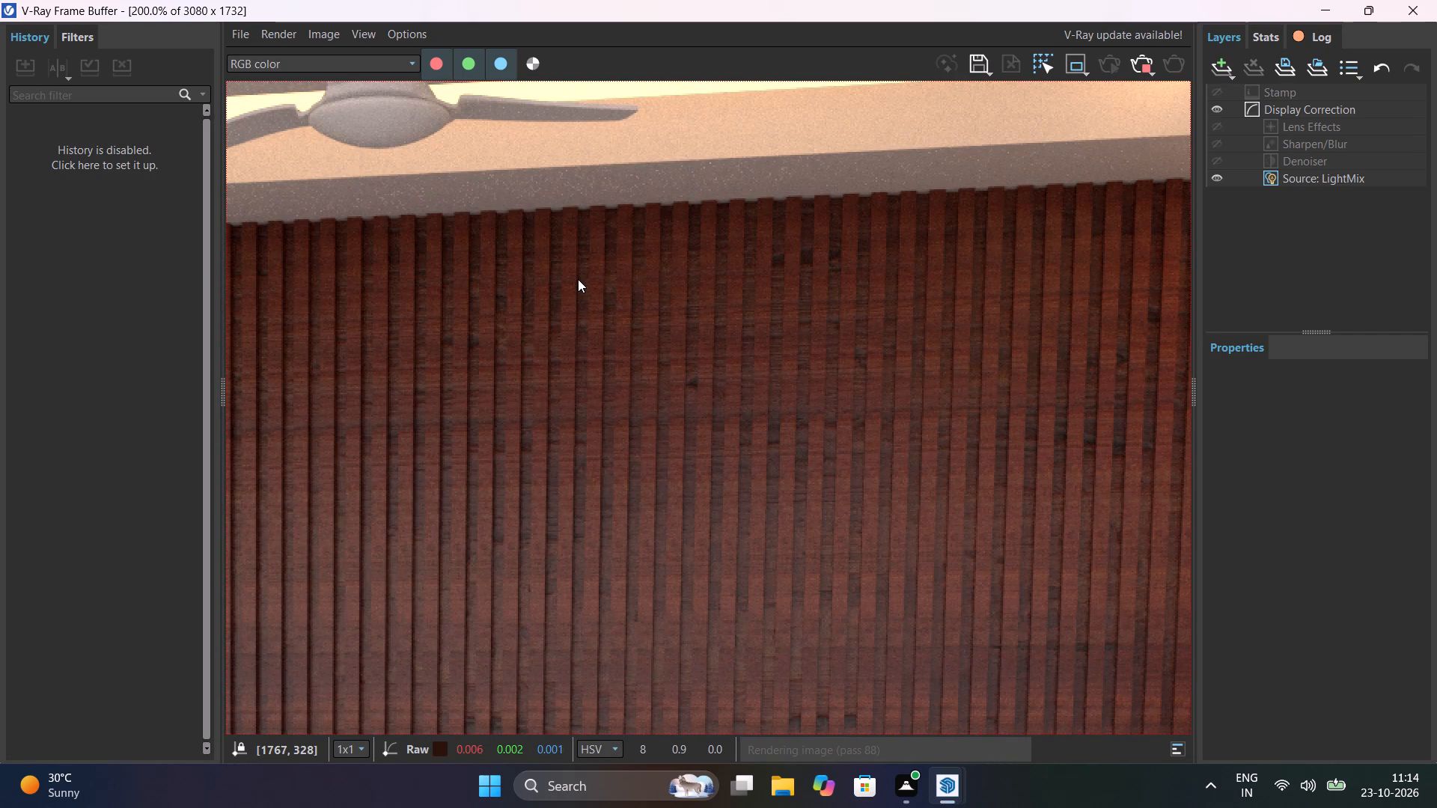
scroll(599, 301, "down", 1)
middle_click_drag(659, 366, 740, 301)
scroll(740, 301, "down", 1)
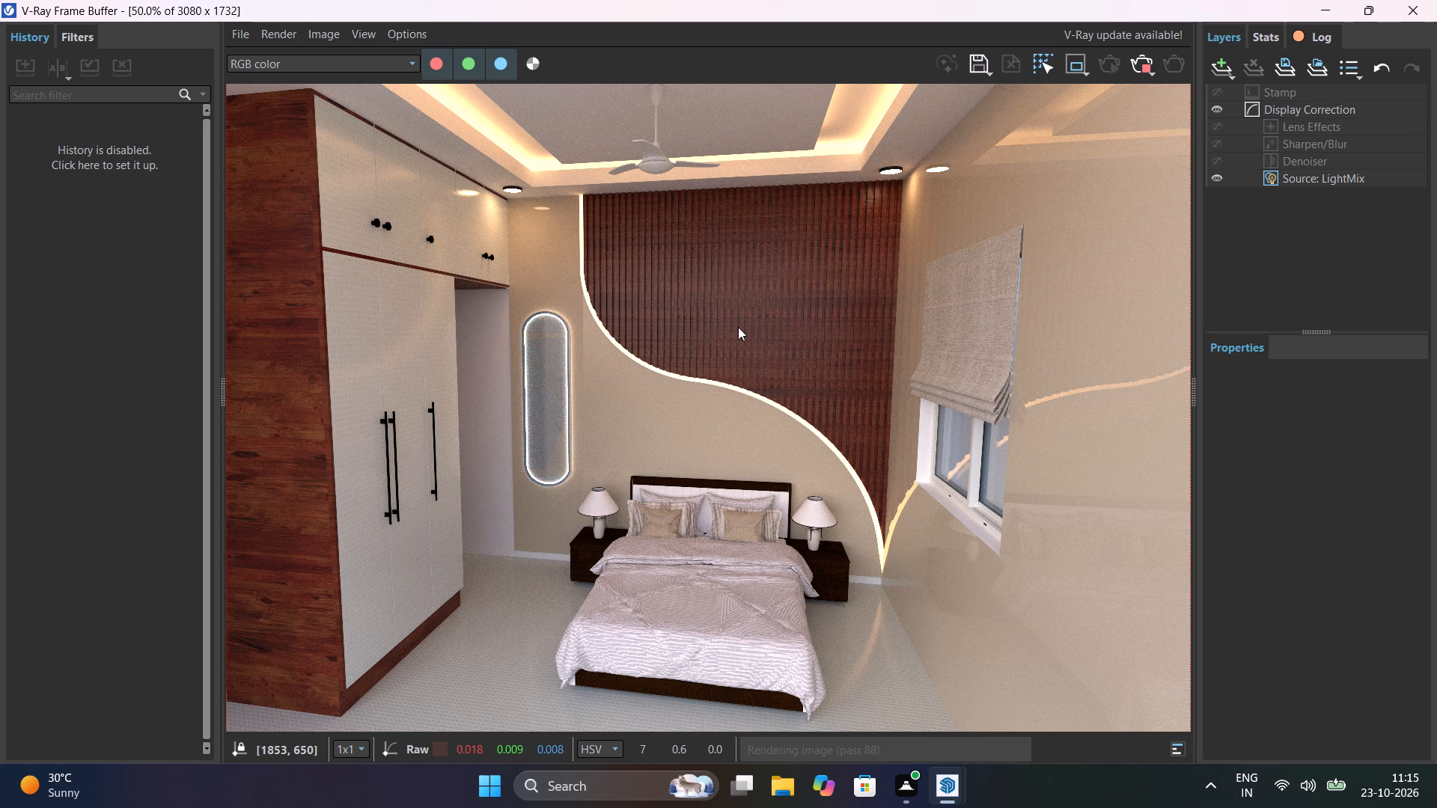
scroll(542, 341, "up", 2)
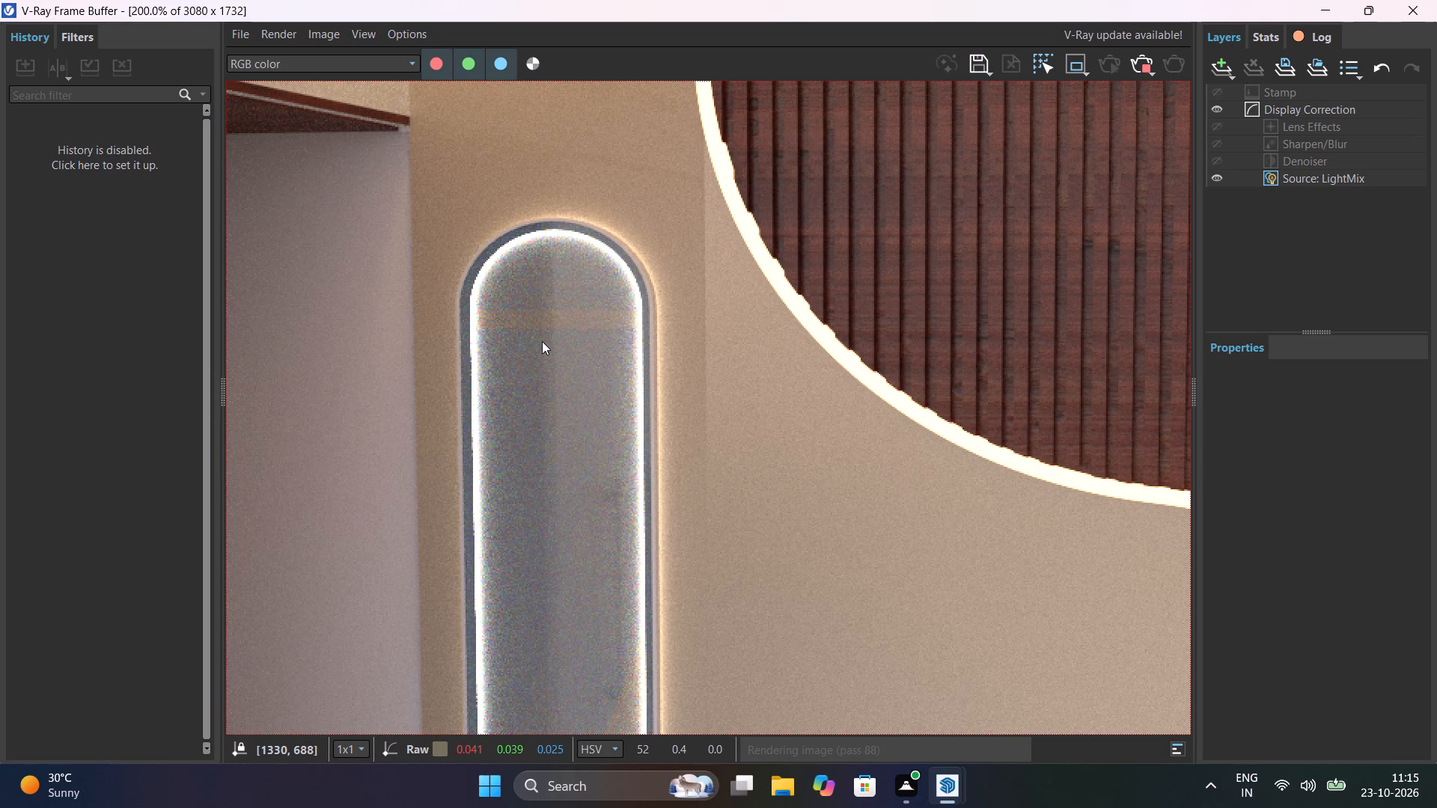
scroll(542, 341, "down", 2)
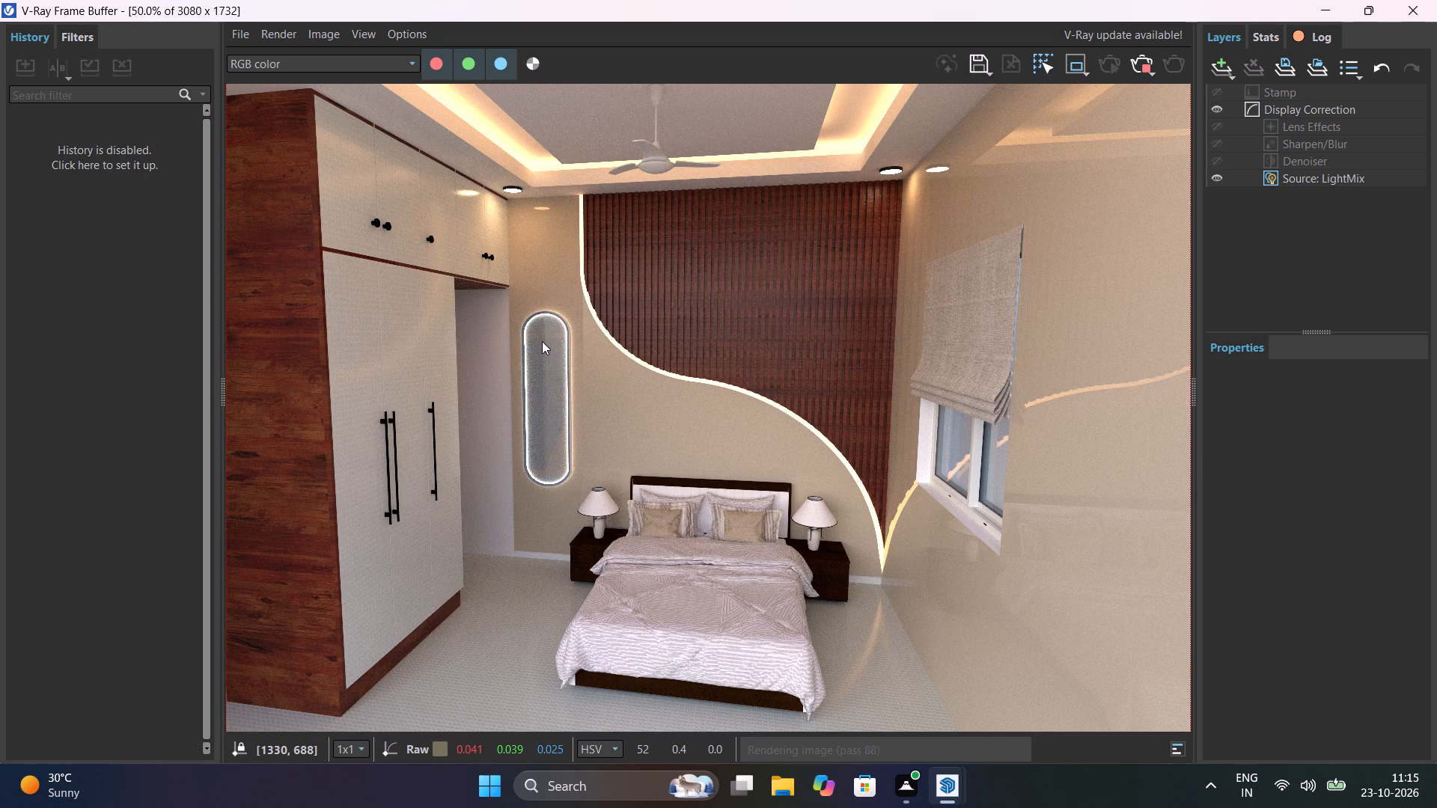
scroll(542, 341, "down", 1)
scroll(542, 341, "up", 1)
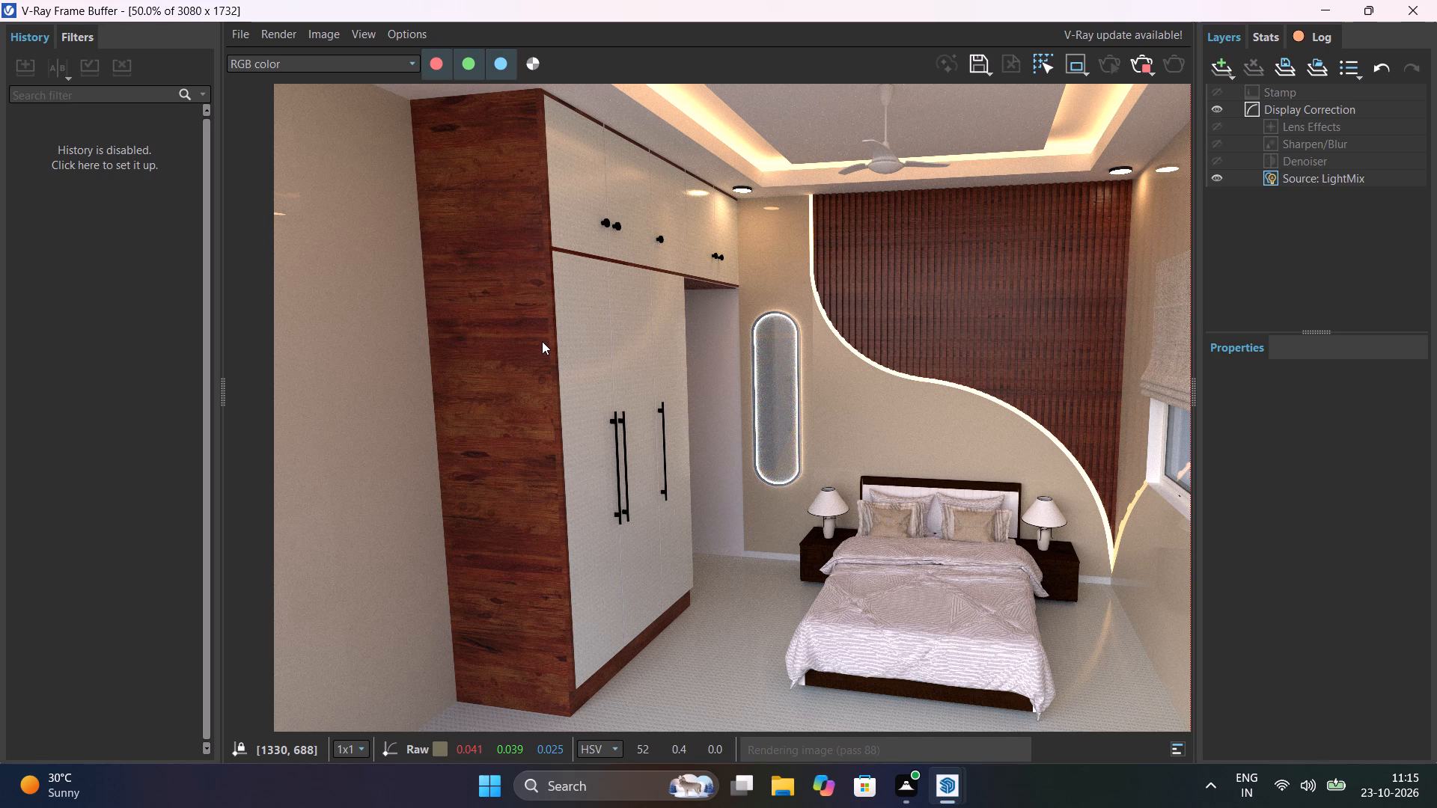
middle_click_drag(736, 387, 584, 376)
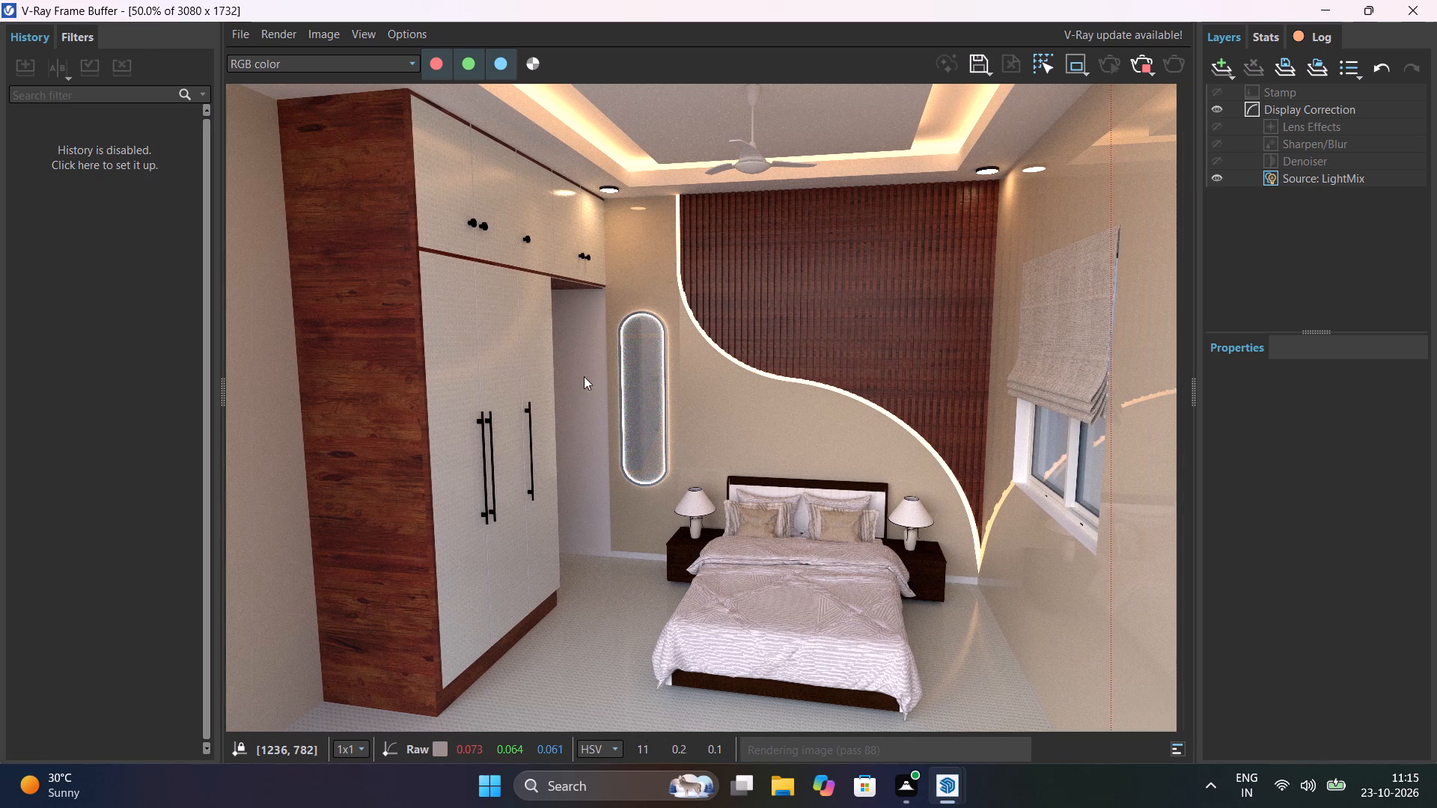
middle_click_drag(584, 376, 535, 376)
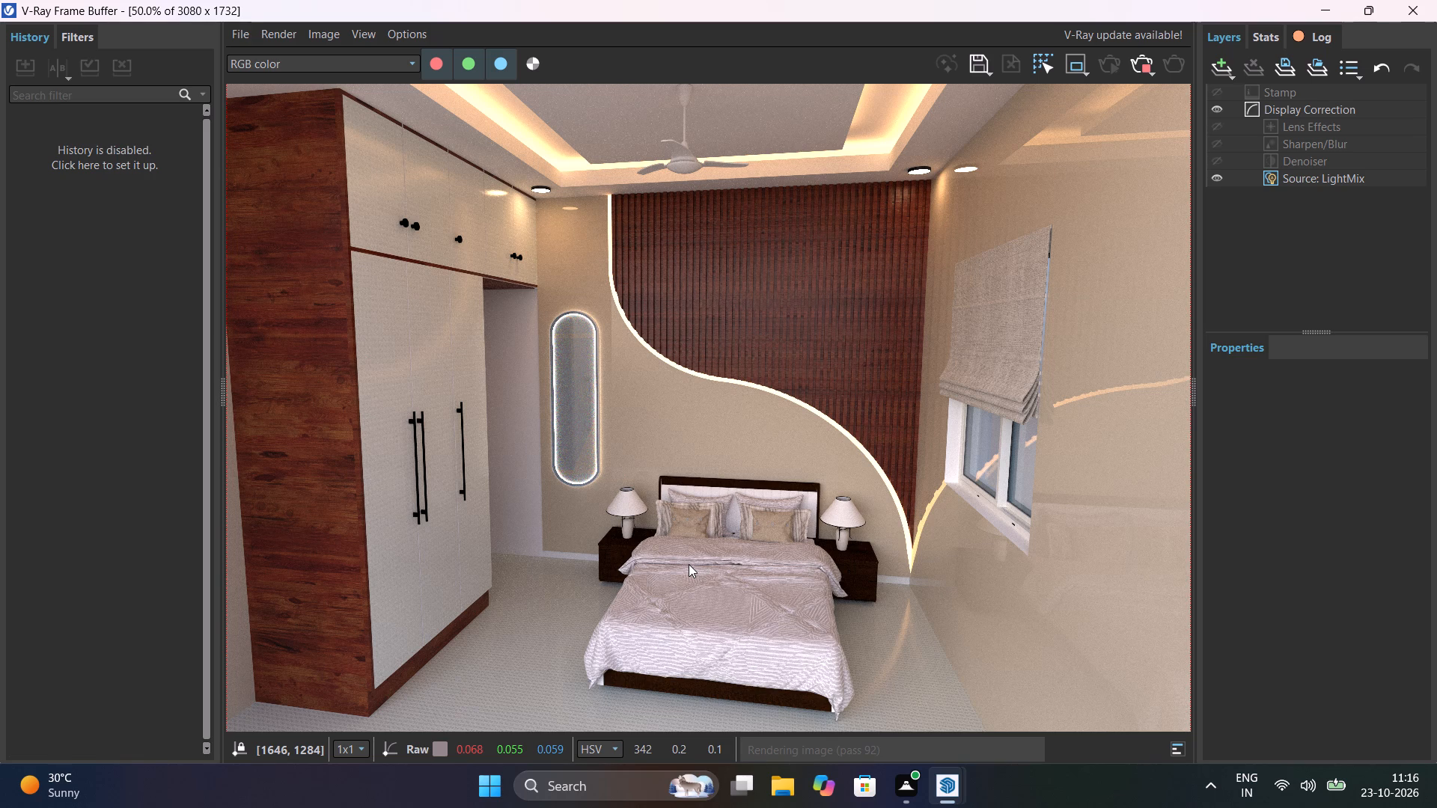
Check the refining render's wardrobe doors, handles and mirror at 100%, and compare them with the full room view at 25% and 50%.
middle_click_drag(717, 579, 753, 650)
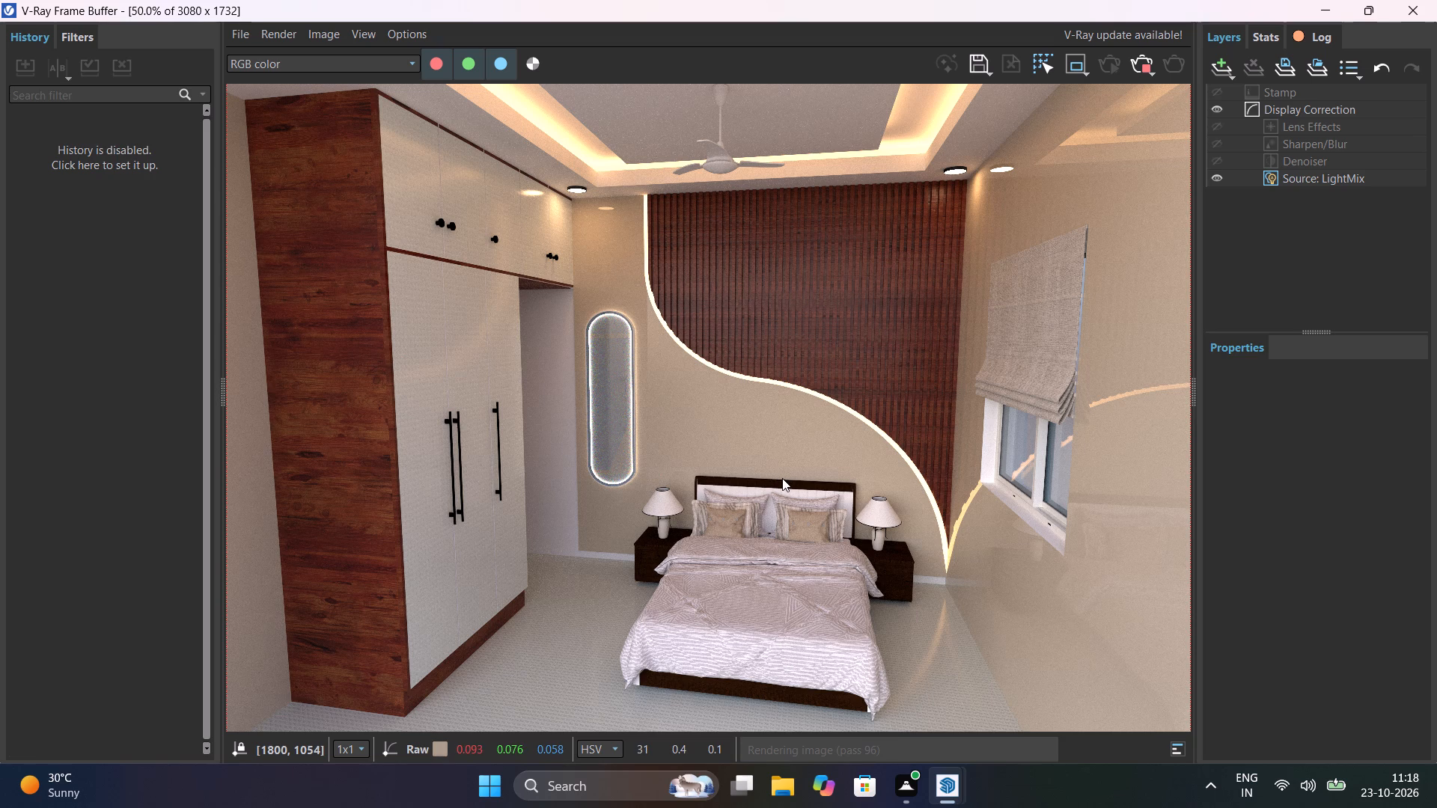
middle_click_drag(789, 480, 805, 512)
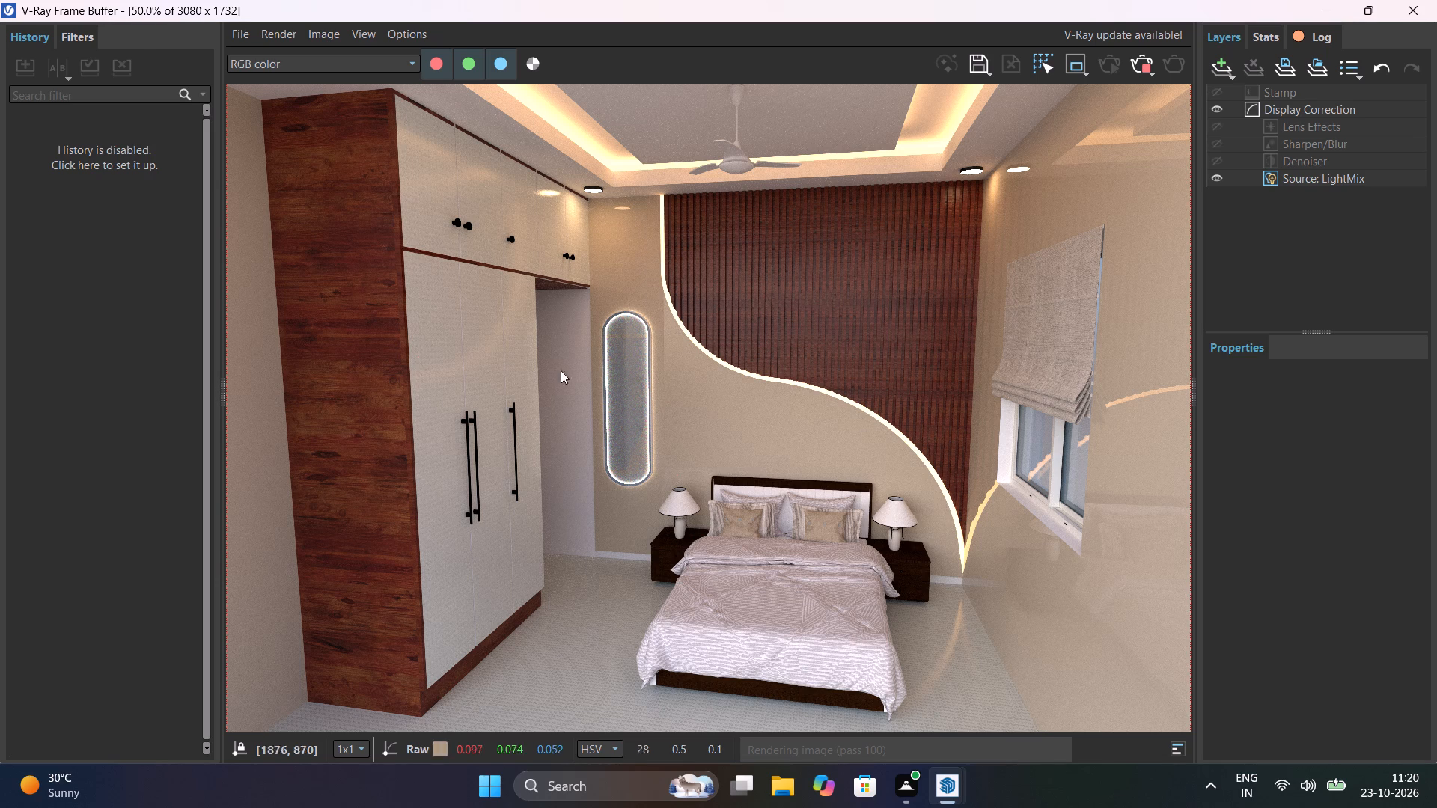
scroll(436, 511, "up", 1)
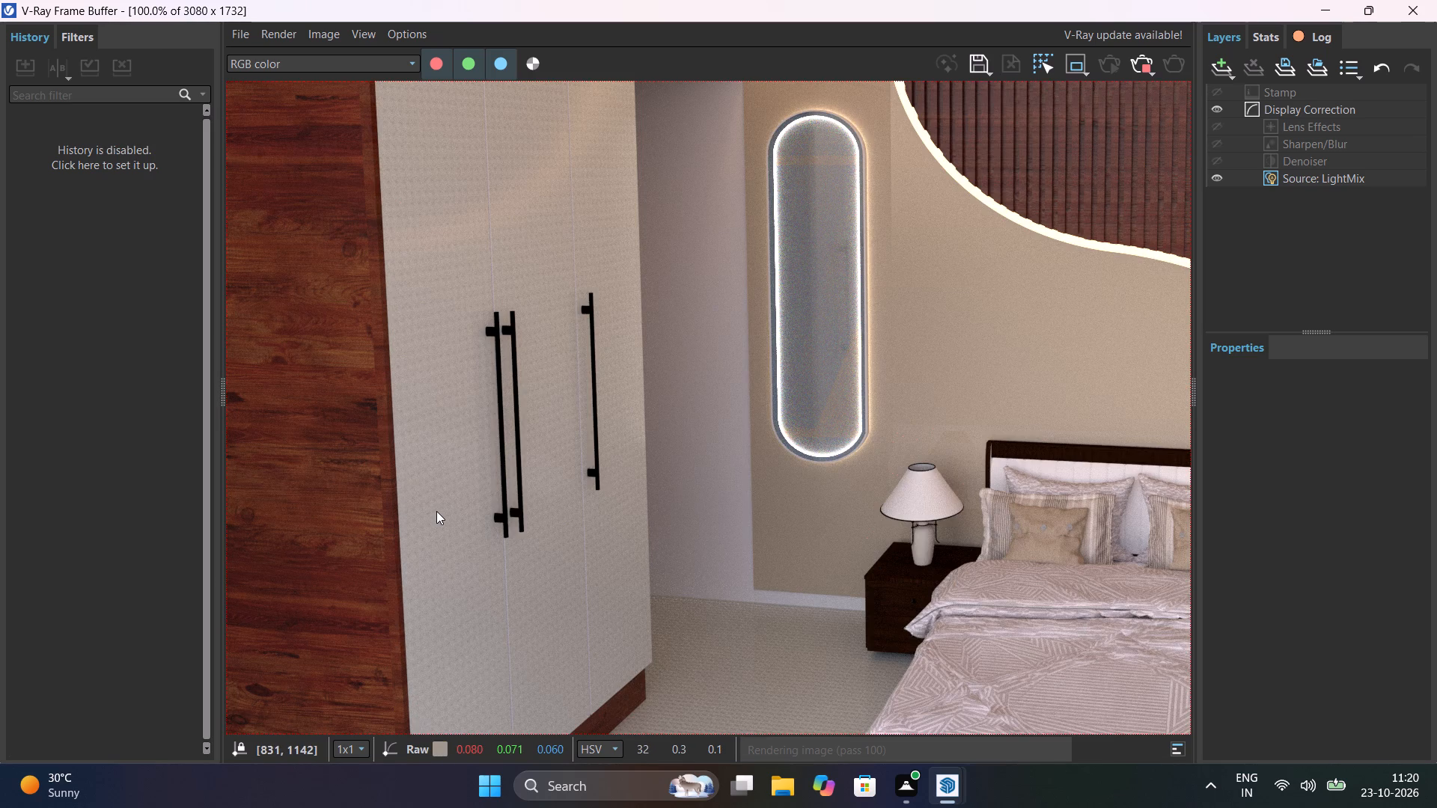
scroll(436, 511, "down", 1)
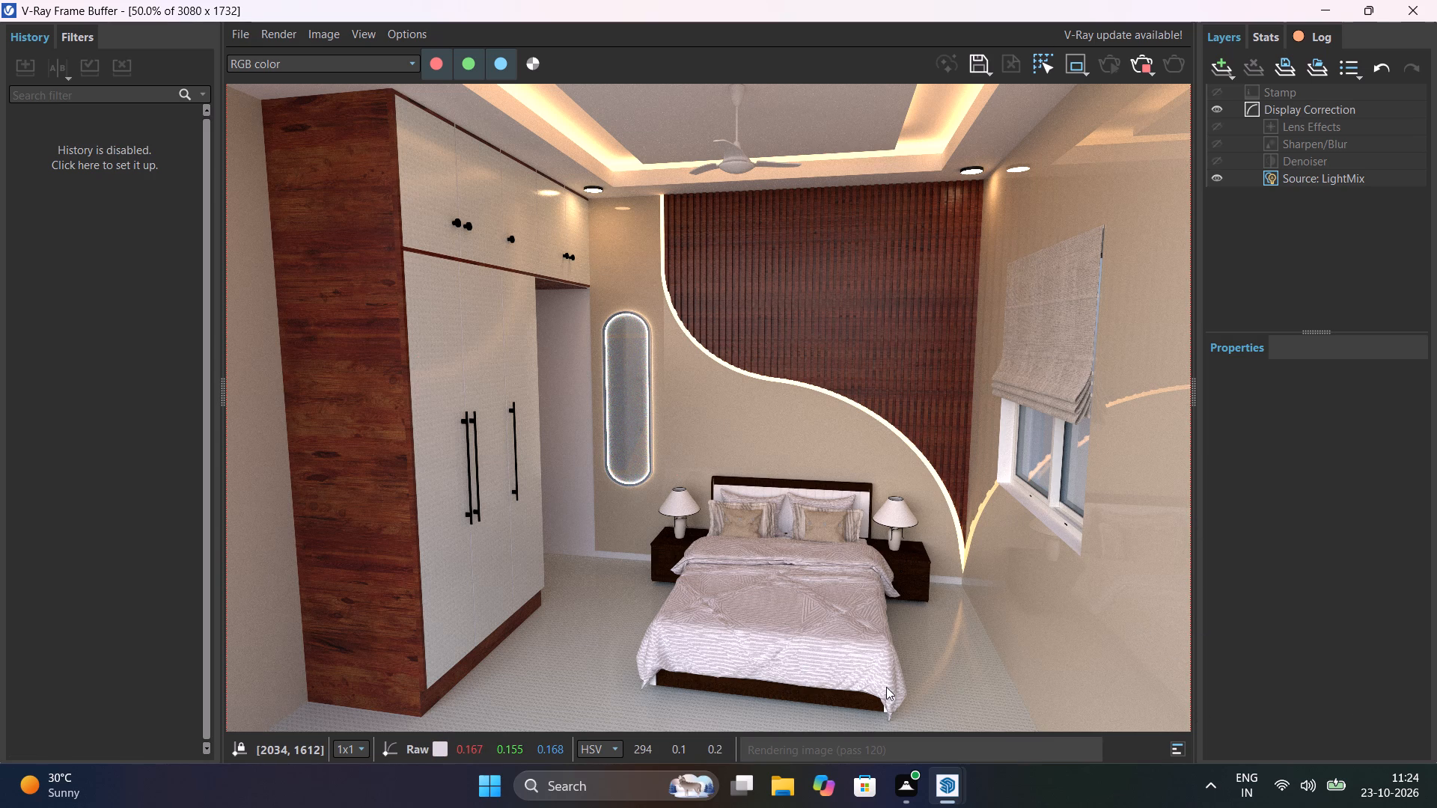
scroll(893, 685, "down", 1)
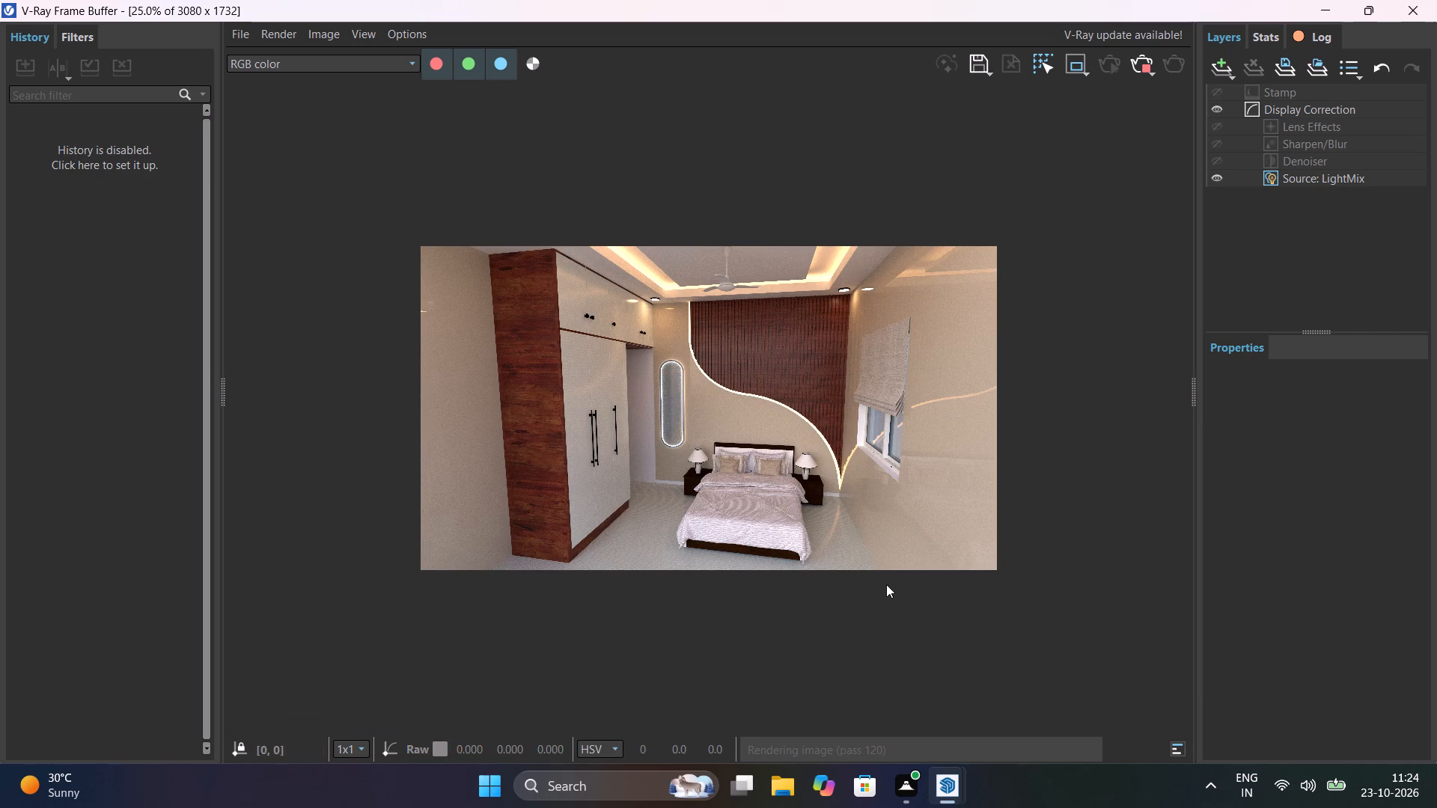
scroll(886, 554, "up", 1)
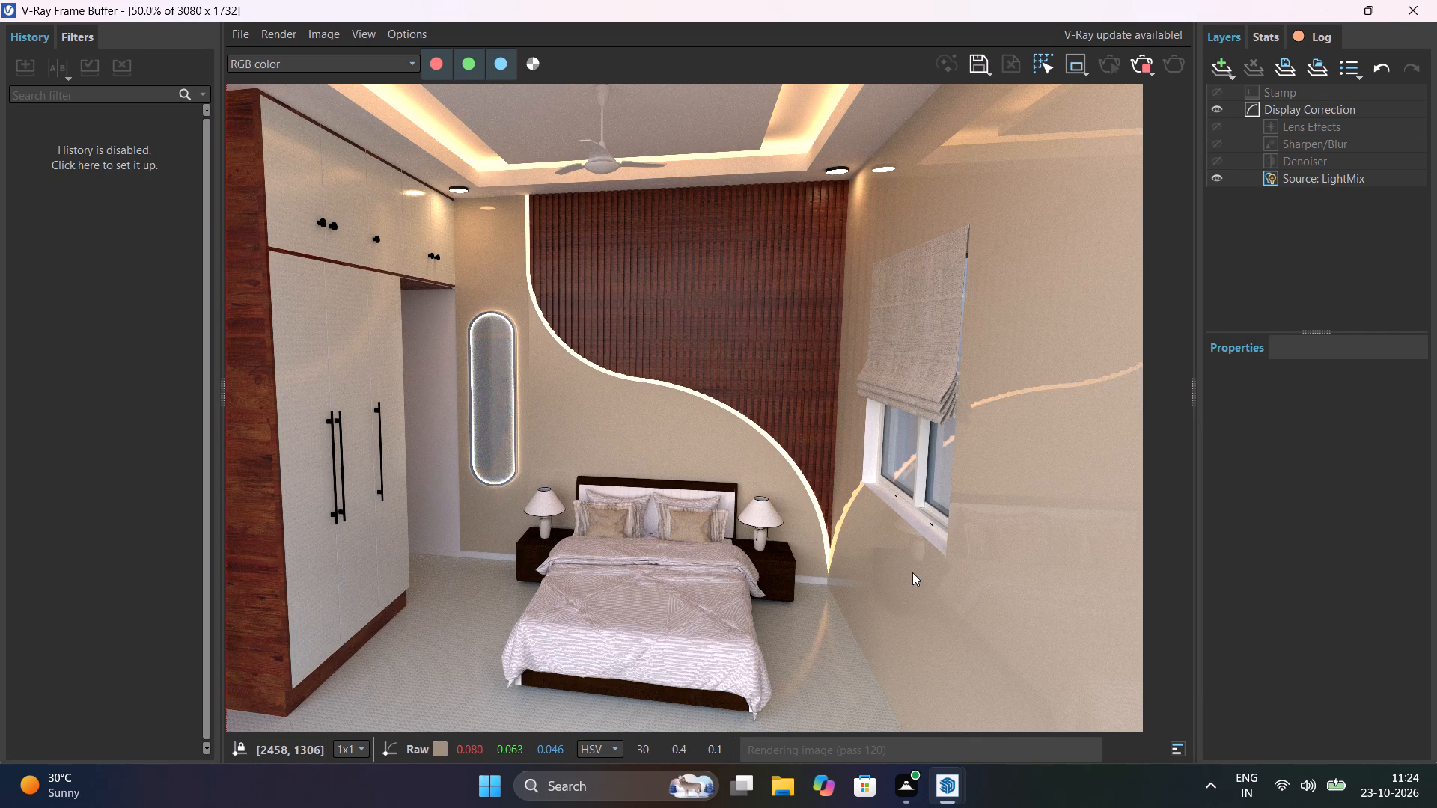
scroll(912, 572, "down", 1)
middle_click_drag(914, 572, 954, 585)
scroll(748, 510, "up", 1)
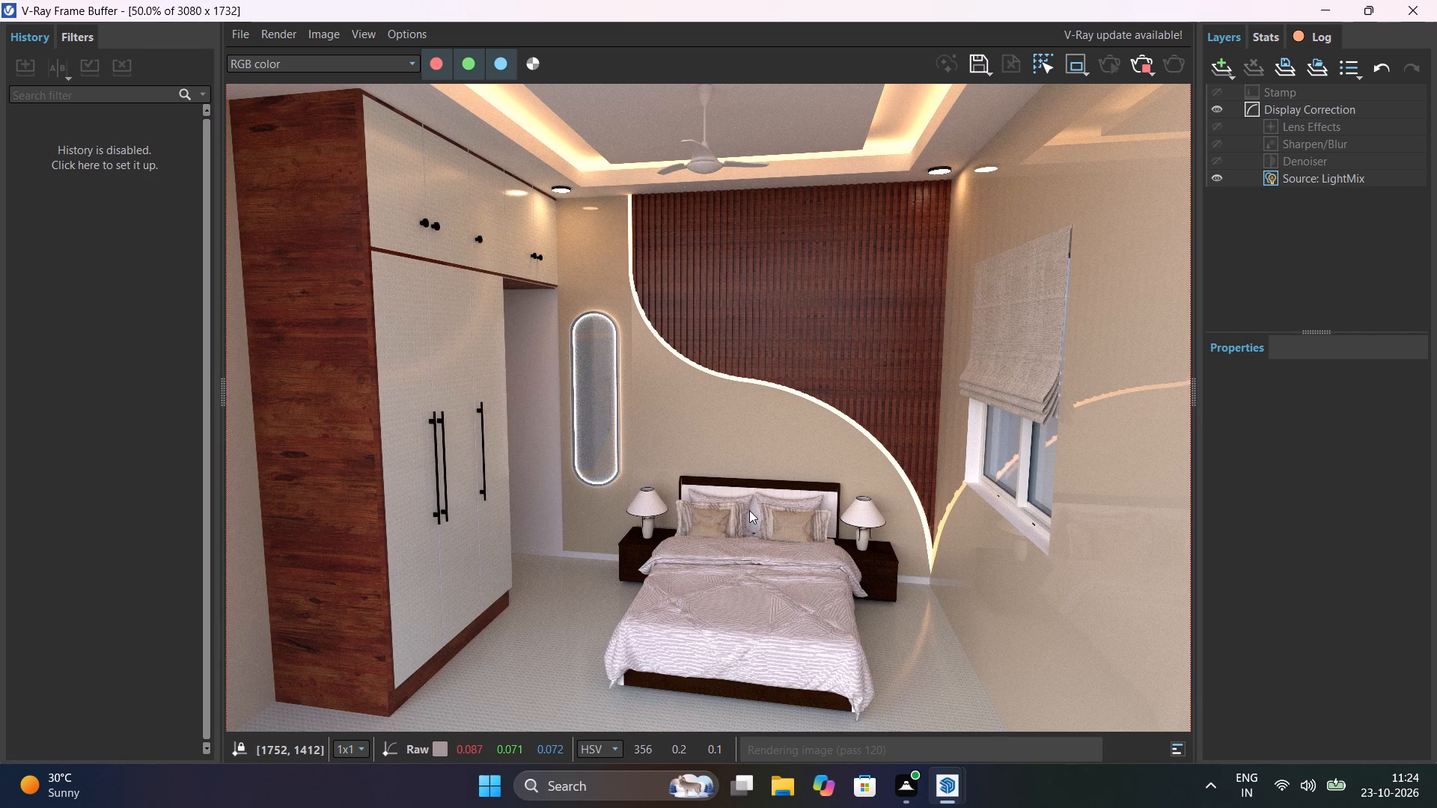
middle_click_drag(751, 511, 826, 548)
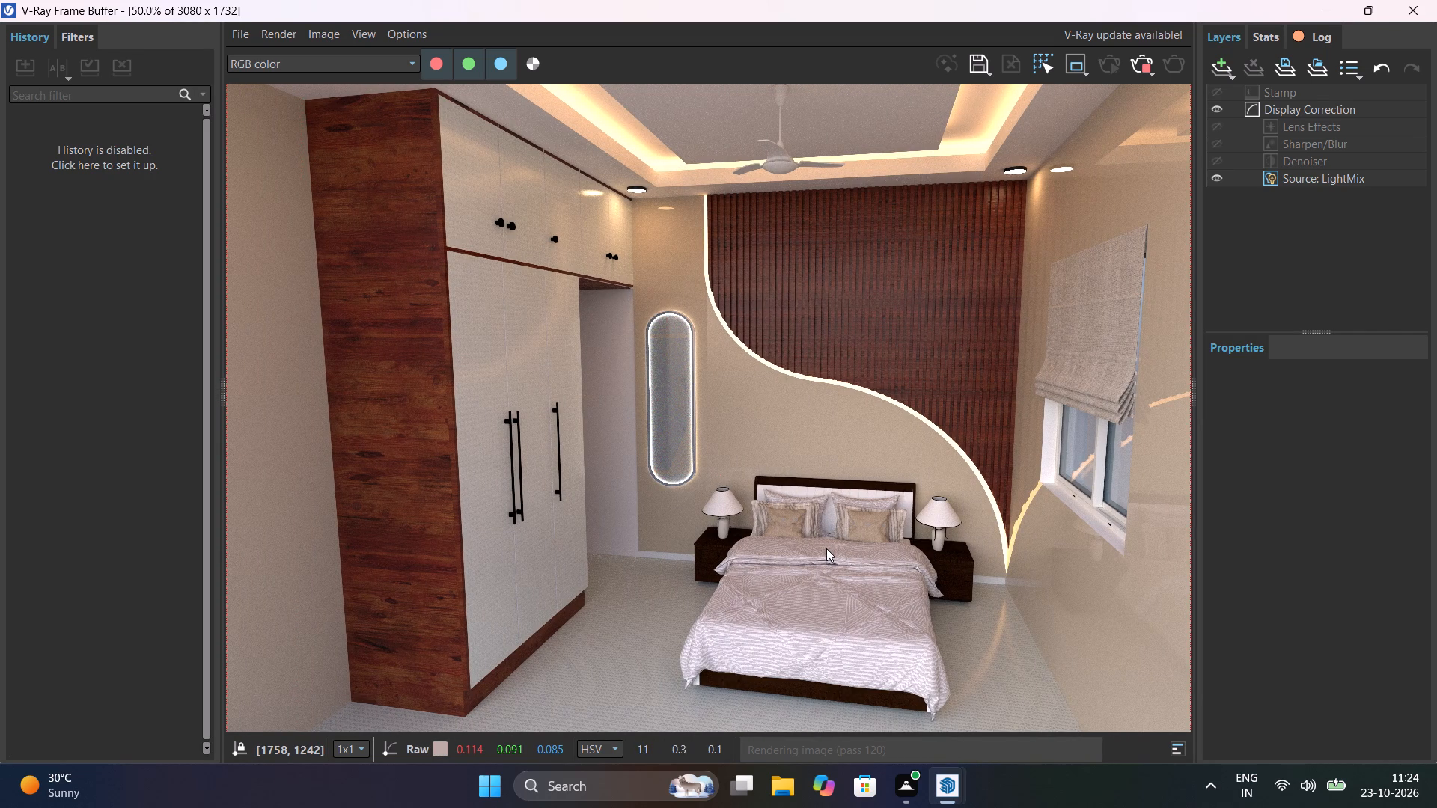
middle_click_drag(826, 548, 830, 629)
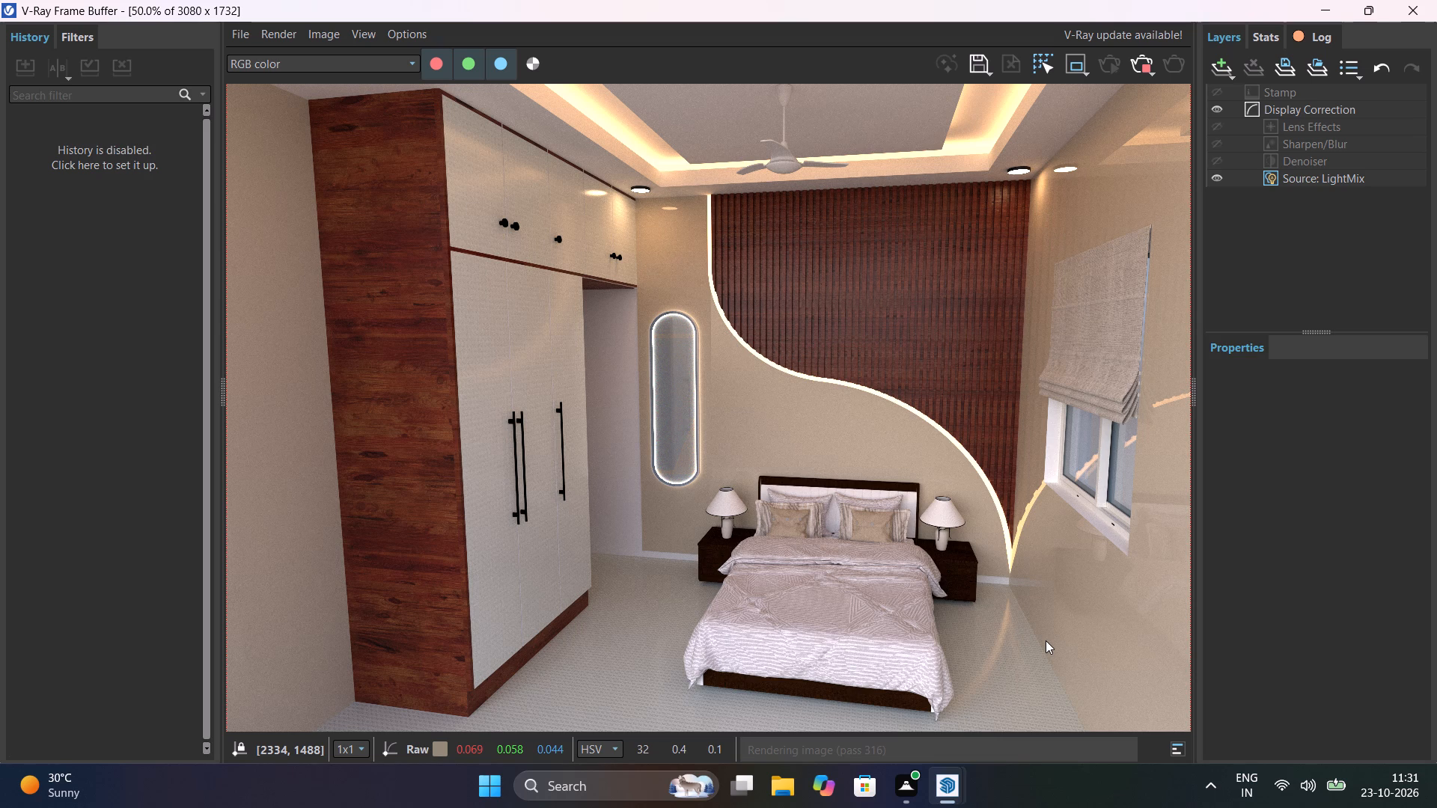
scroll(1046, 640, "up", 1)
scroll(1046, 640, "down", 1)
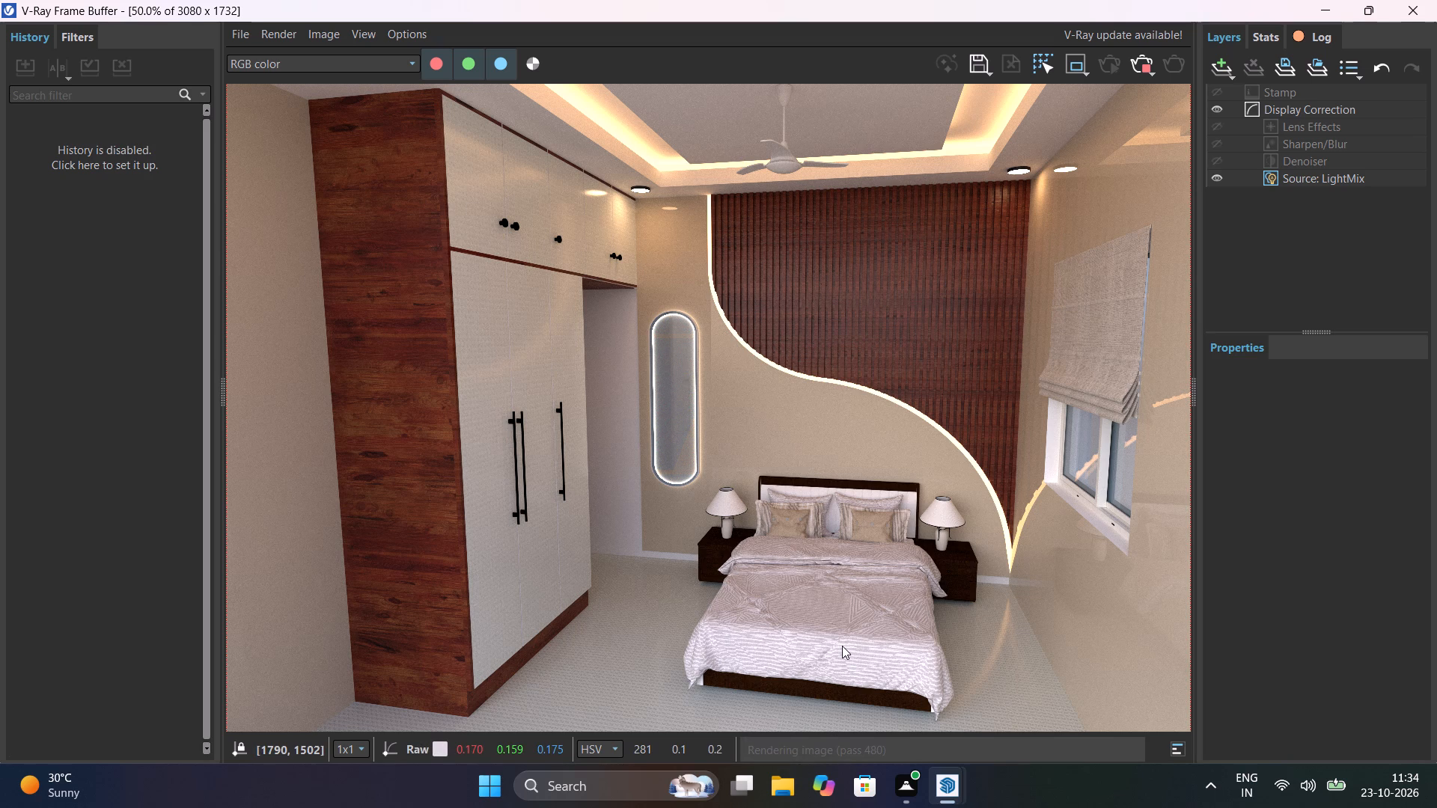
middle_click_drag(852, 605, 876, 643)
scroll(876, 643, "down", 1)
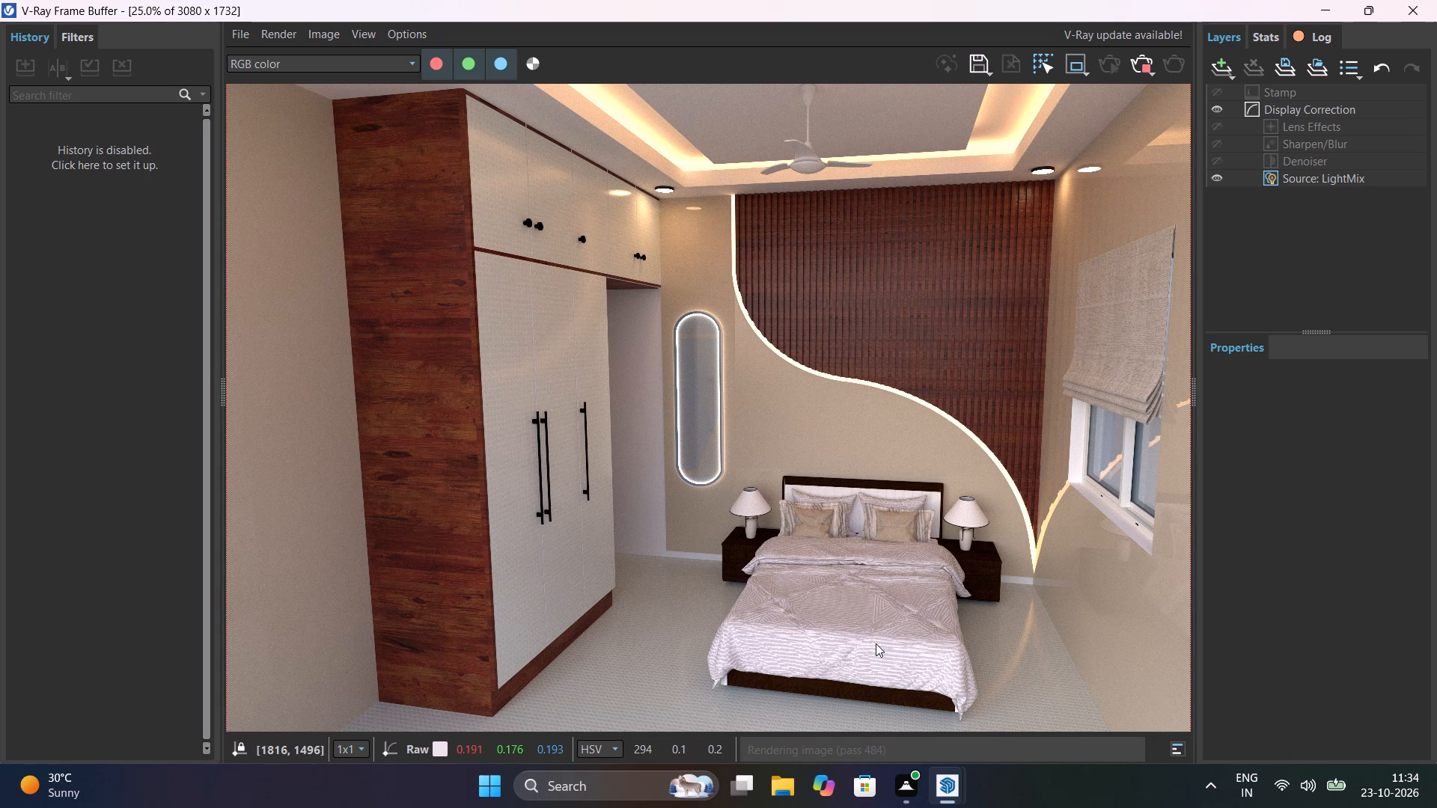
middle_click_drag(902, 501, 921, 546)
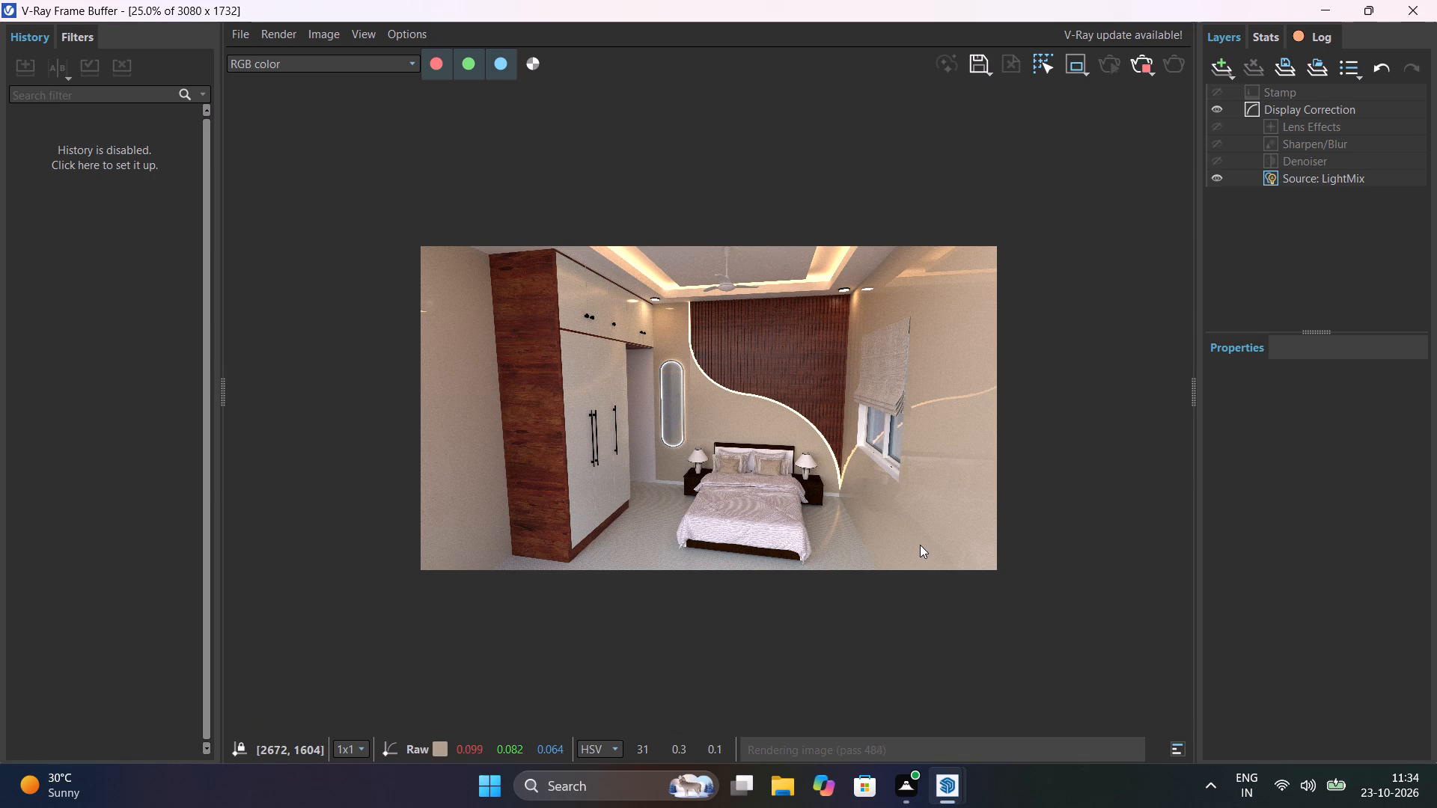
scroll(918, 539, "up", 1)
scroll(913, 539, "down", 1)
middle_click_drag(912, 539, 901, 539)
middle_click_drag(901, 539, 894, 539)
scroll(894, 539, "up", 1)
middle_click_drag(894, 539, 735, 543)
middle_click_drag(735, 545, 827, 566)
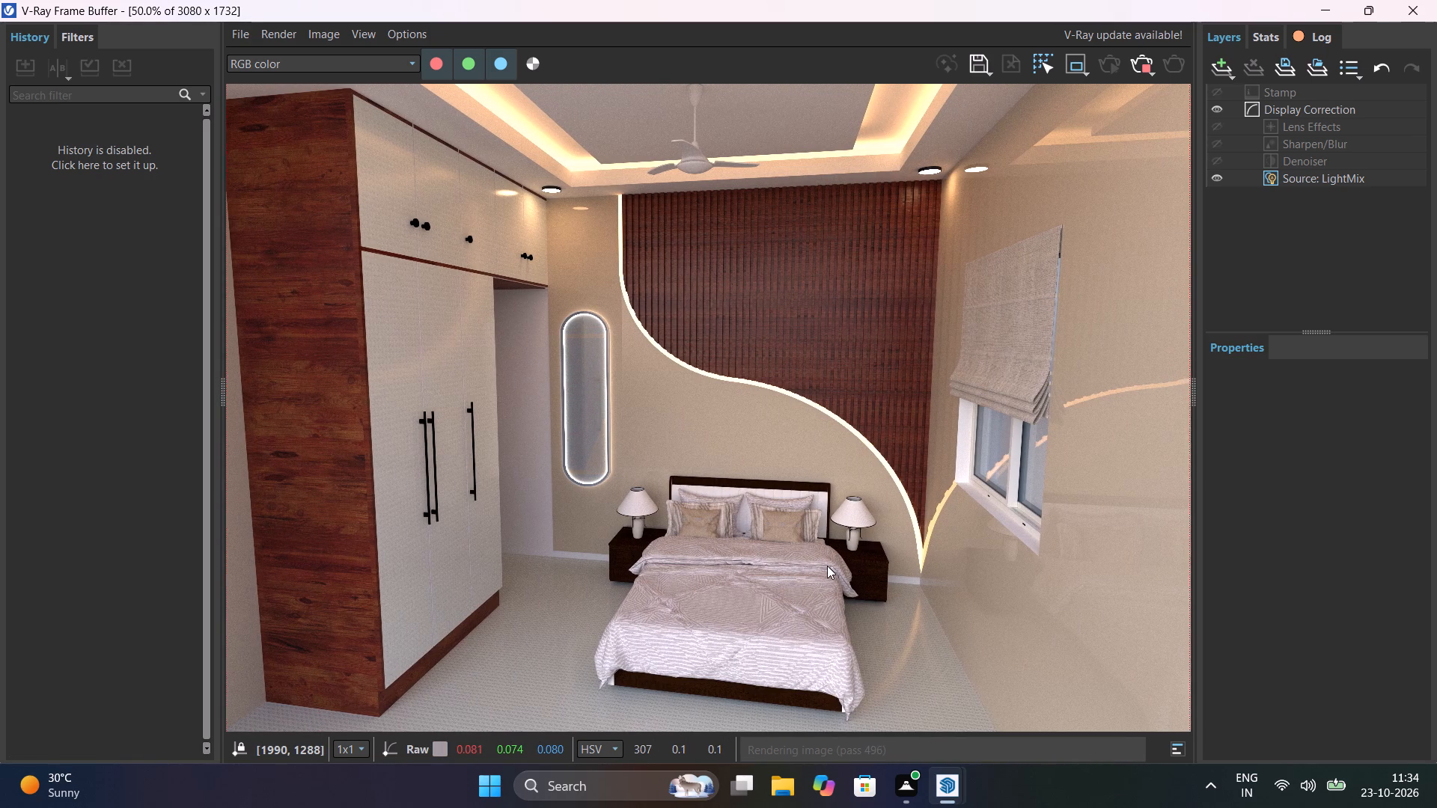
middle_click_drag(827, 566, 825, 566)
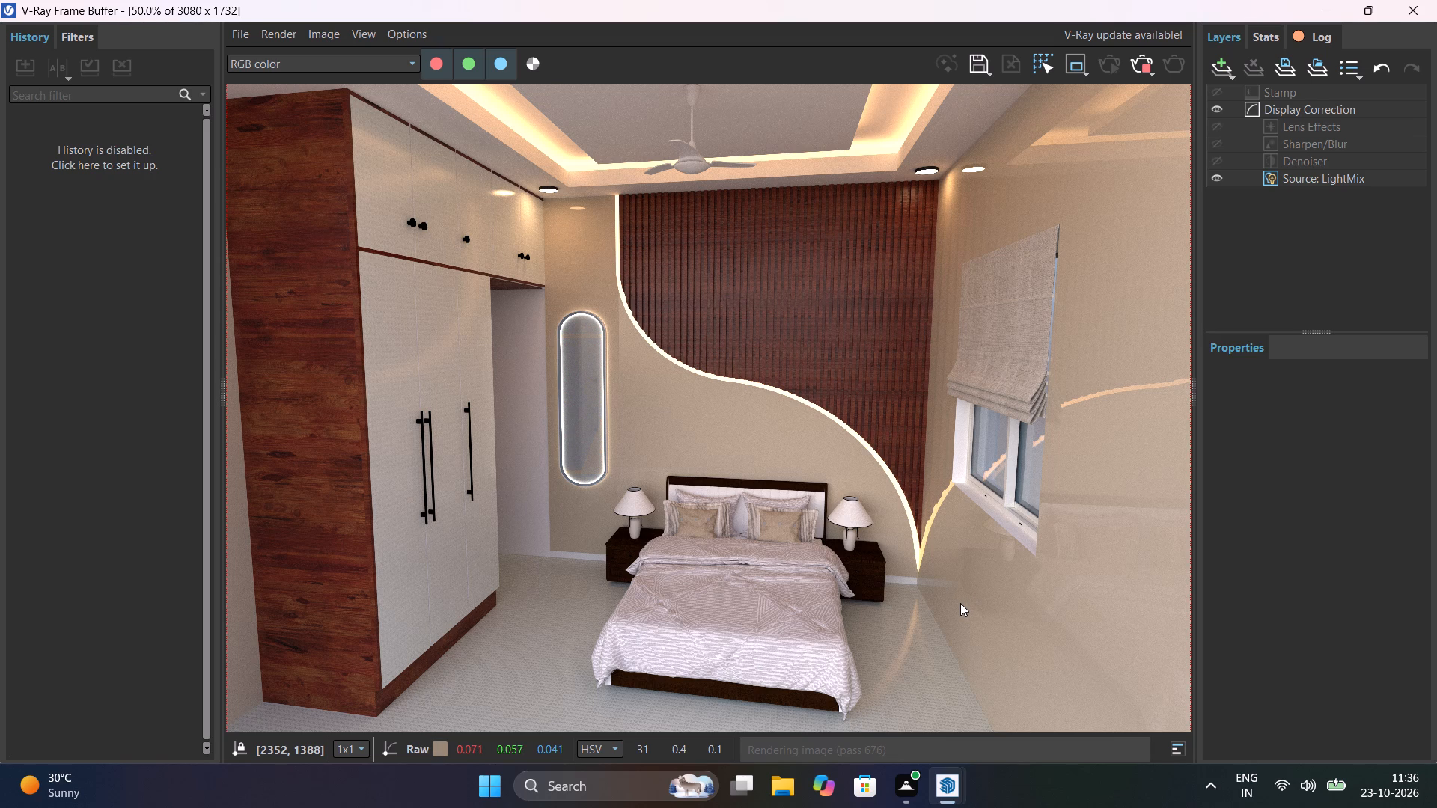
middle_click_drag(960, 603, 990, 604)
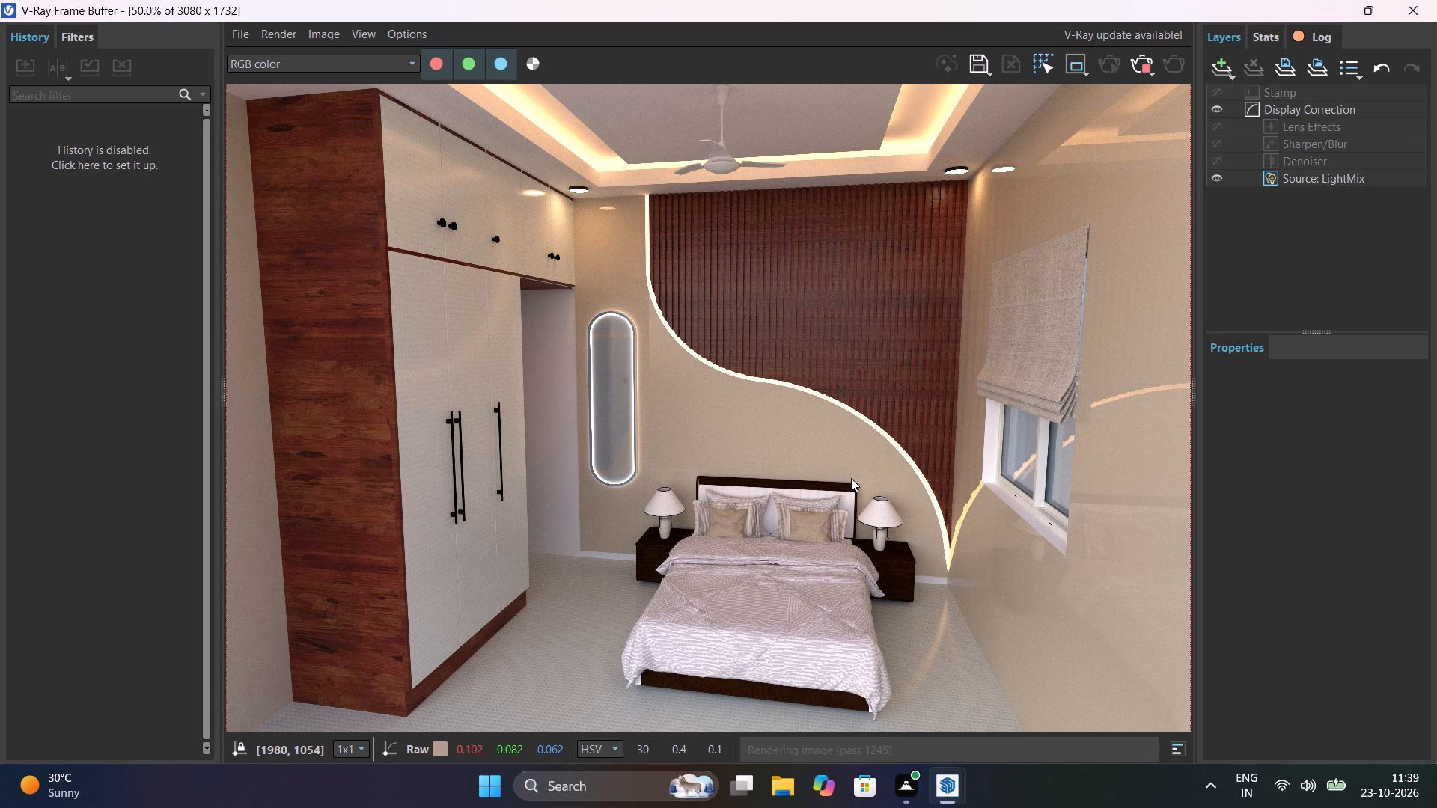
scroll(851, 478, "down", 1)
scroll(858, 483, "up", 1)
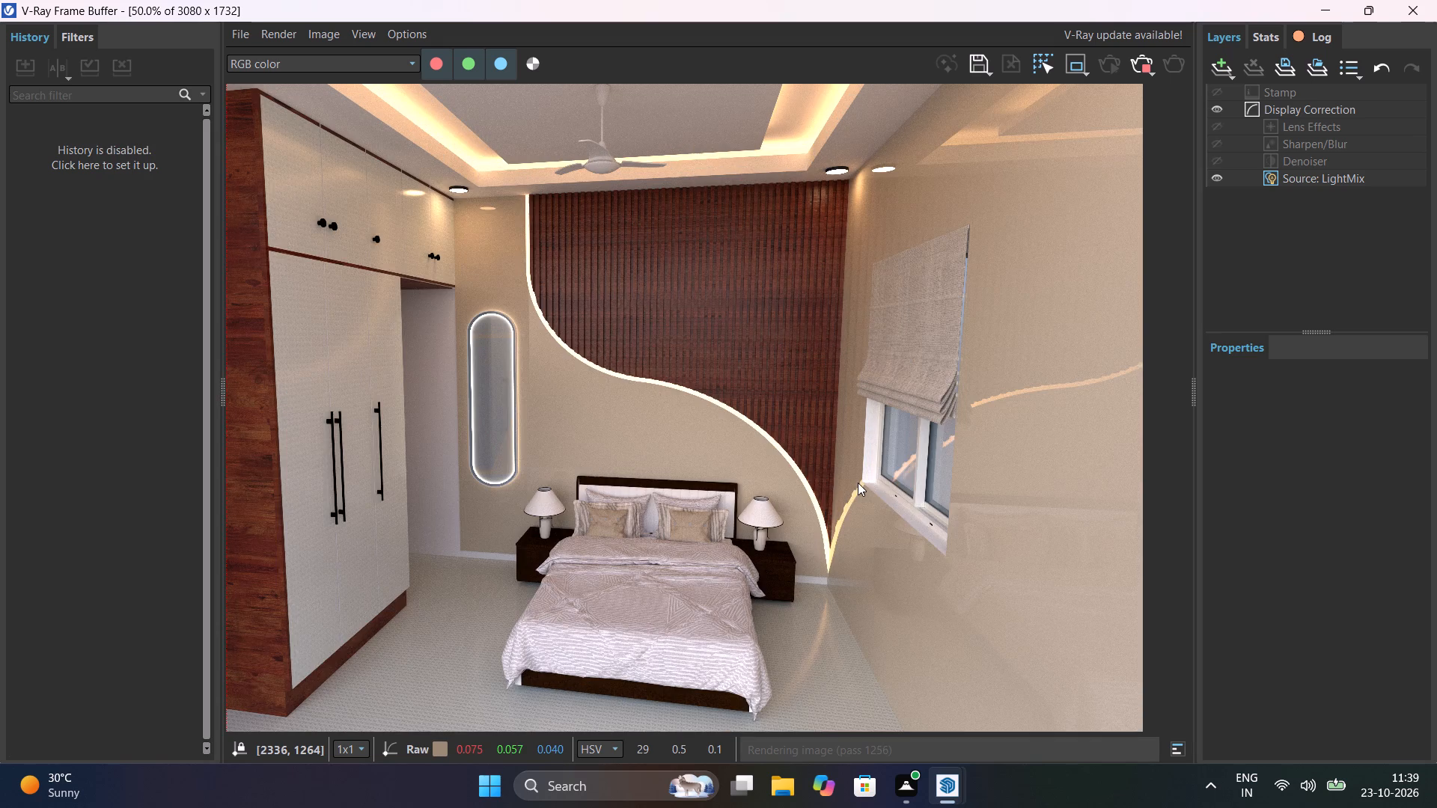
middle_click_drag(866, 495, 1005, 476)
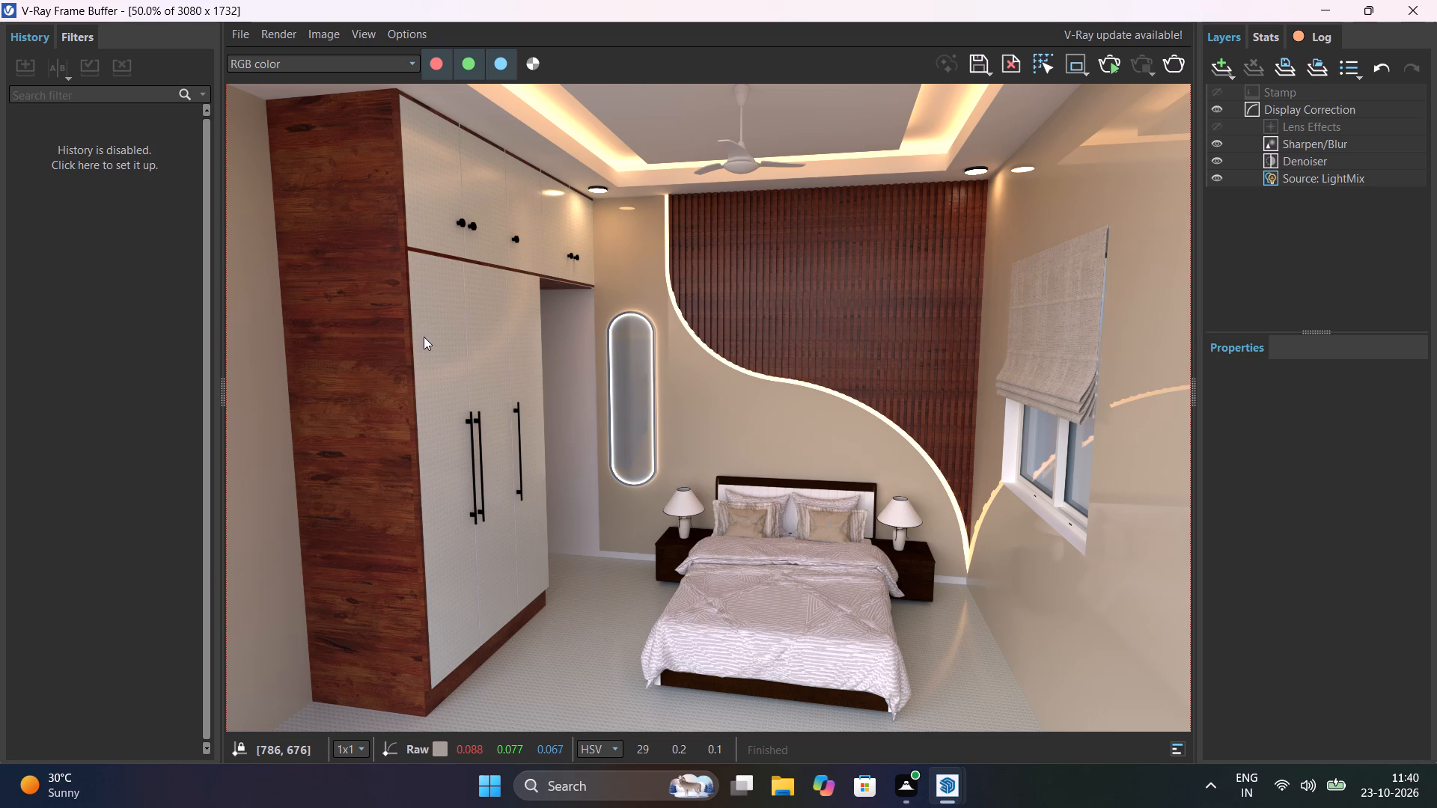
Examine the denoised render's wardrobe, mirror, floor and bedside lamp at up to 200%, and in full room view.
scroll(424, 337, "up", 4)
scroll(424, 337, "down", 5)
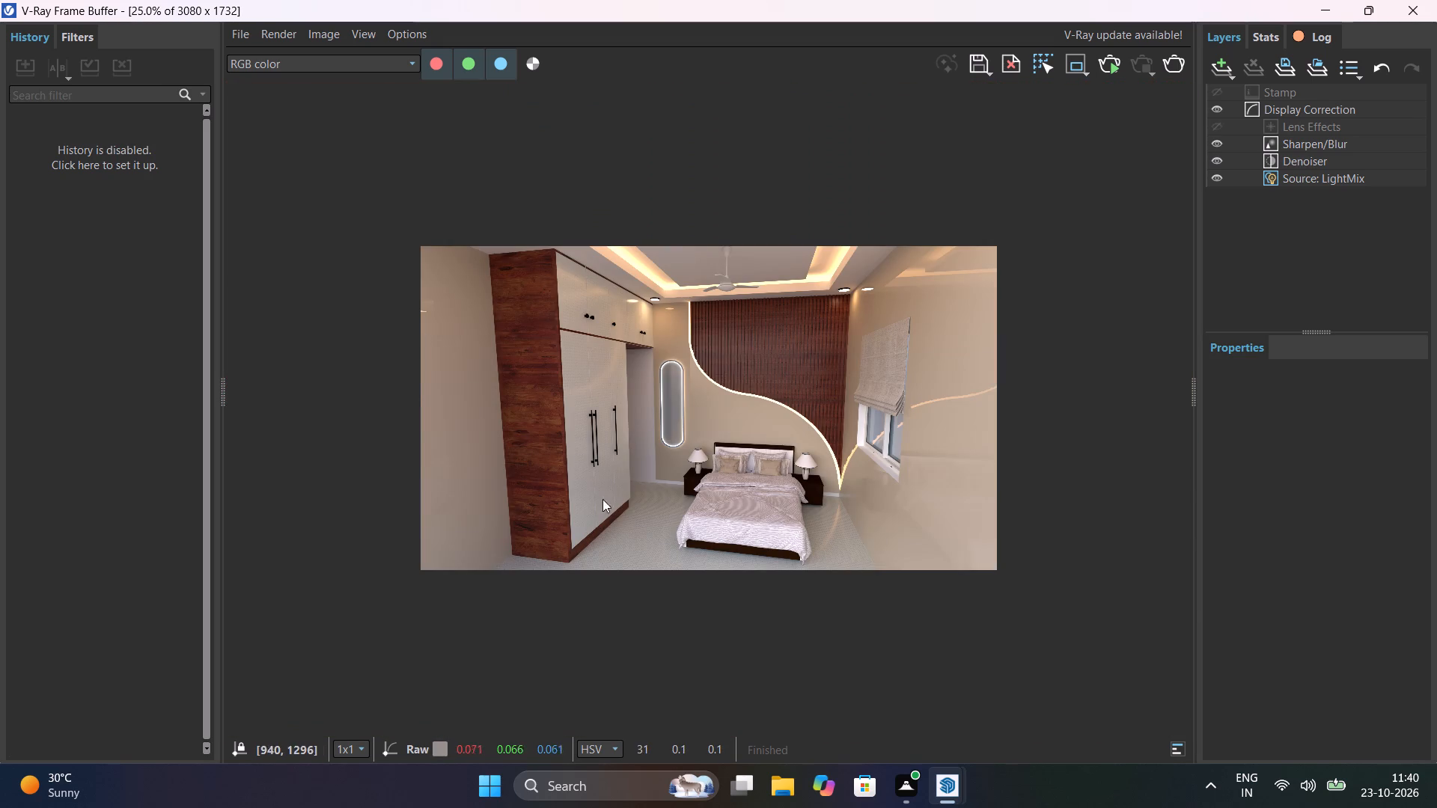
scroll(647, 556, "up", 3)
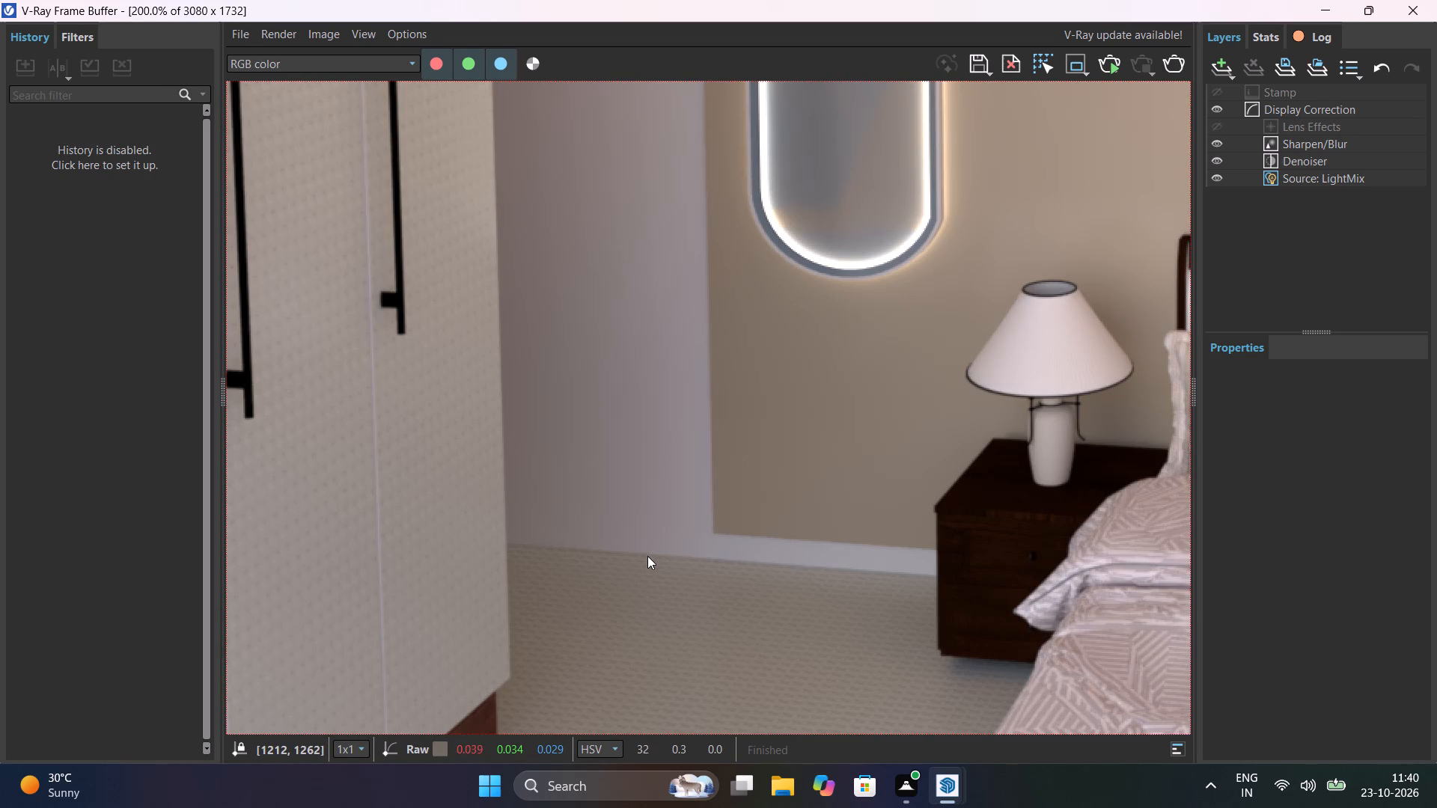
scroll(647, 556, "down", 3)
scroll(647, 556, "up", 1)
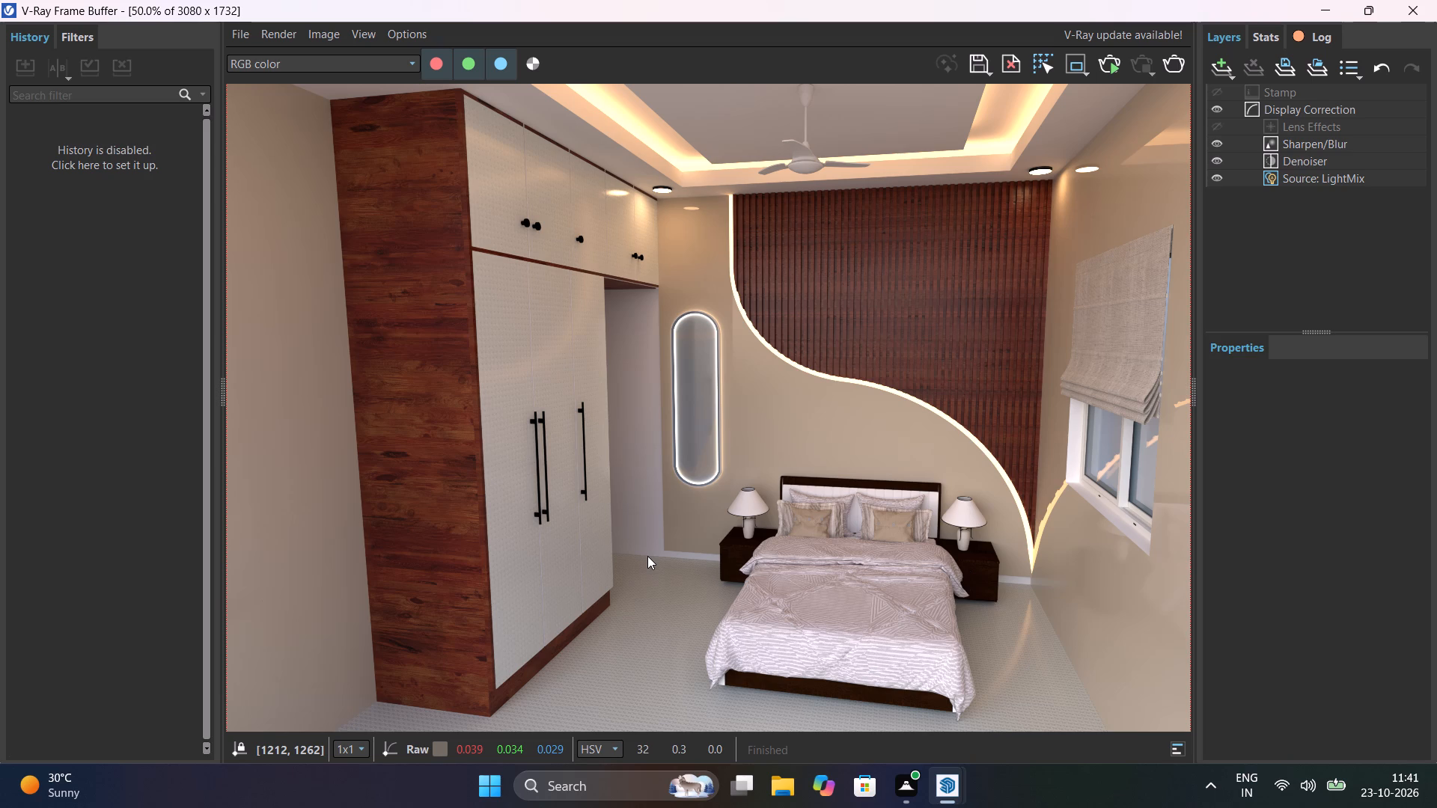
Capture a rectangular snip of the full bedroom render and open it in a maximised Snipping Tool window.
key("Print")
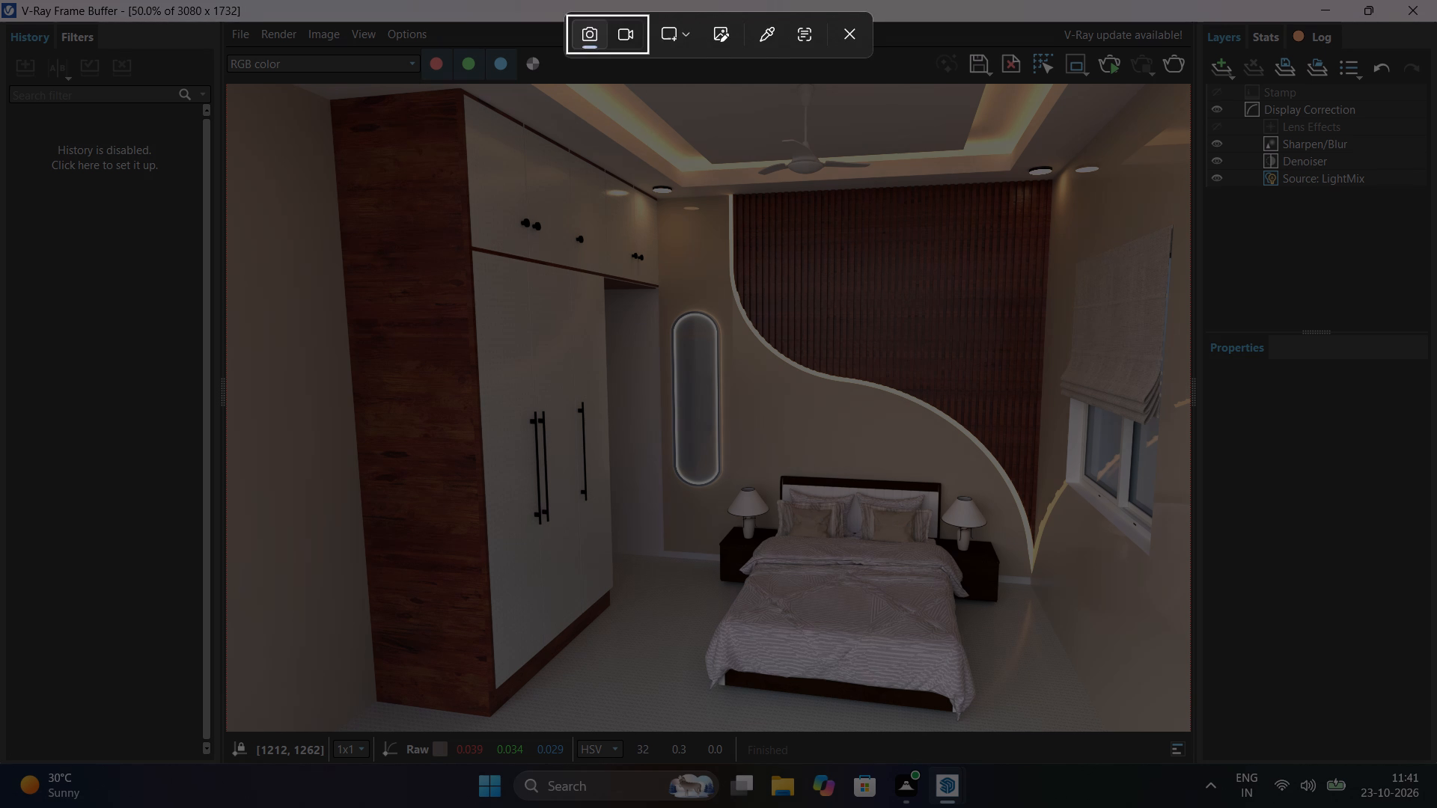
left_click_drag(226, 82, 290, 735)
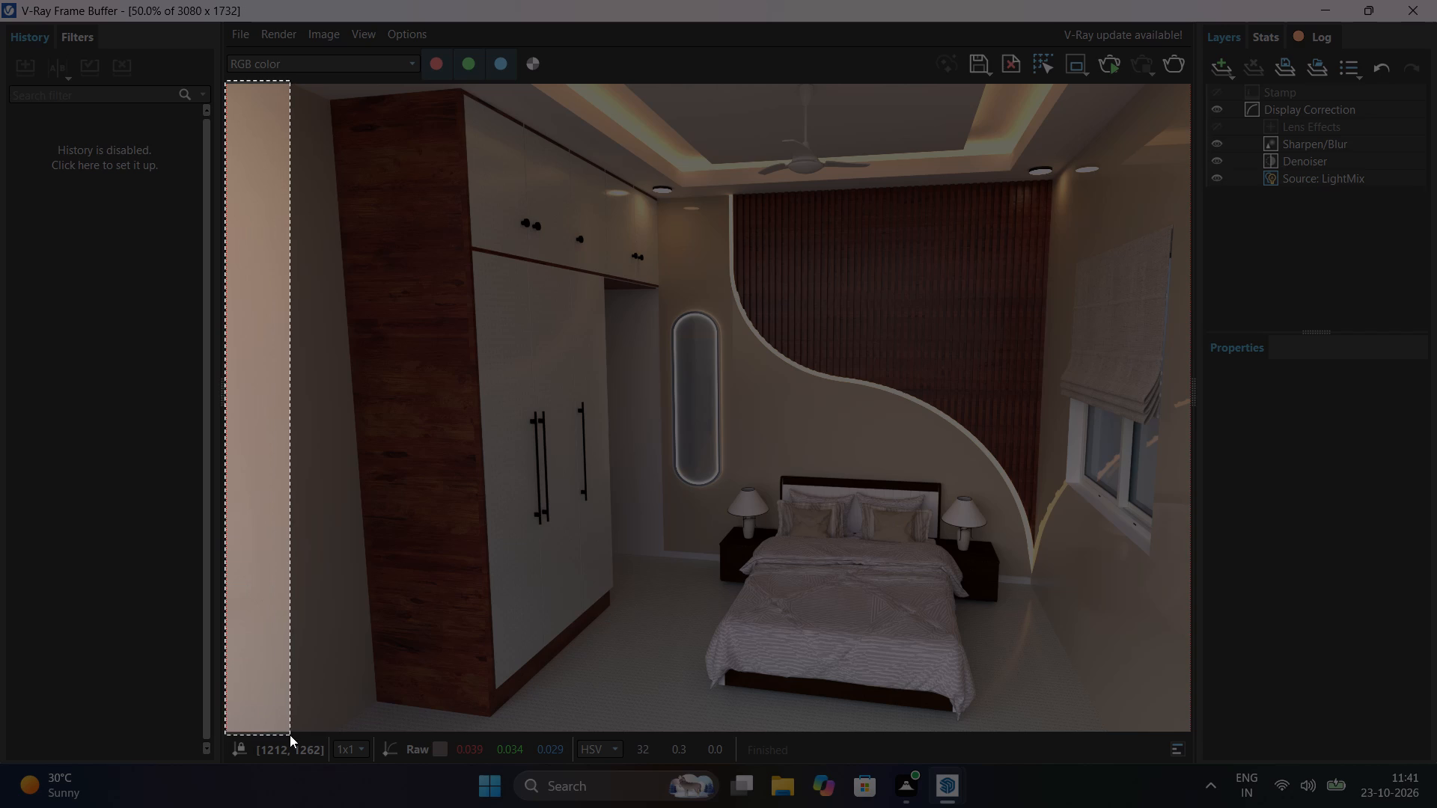
left_click_drag(290, 735, 299, 730)
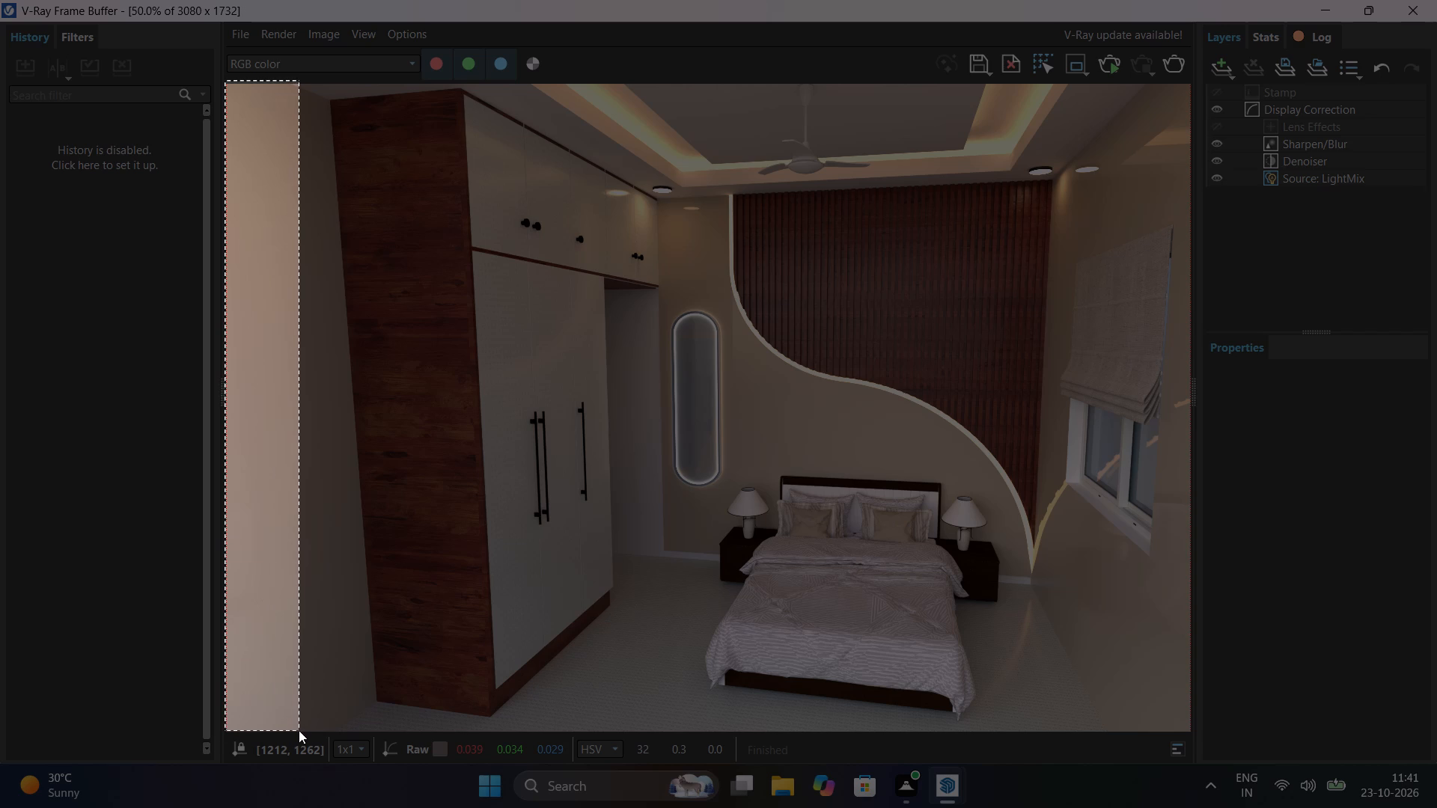
left_click_drag(299, 730, 1162, 722)
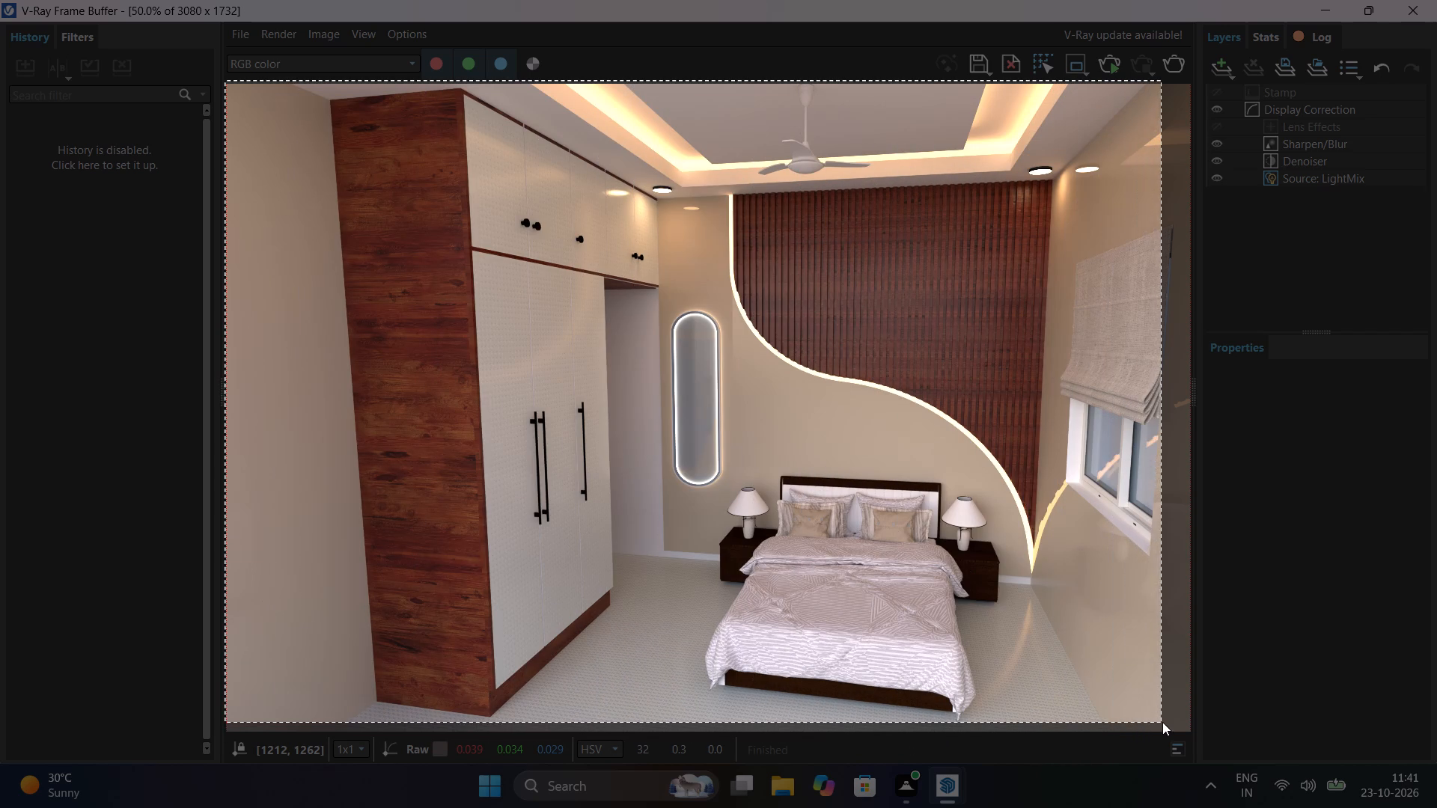
left_click_drag(1162, 722, 1192, 721)
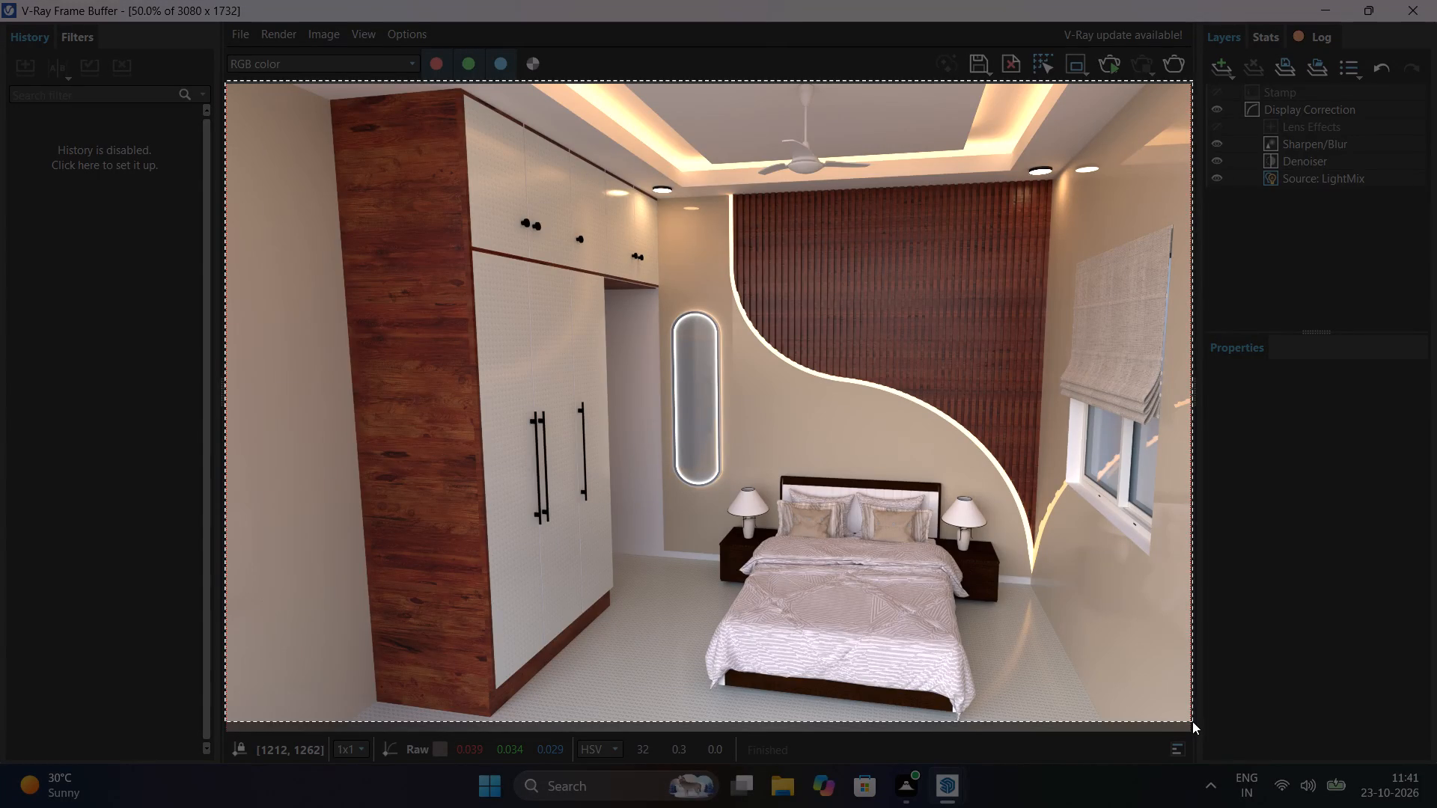
left_click_drag(1192, 721, 1192, 730)
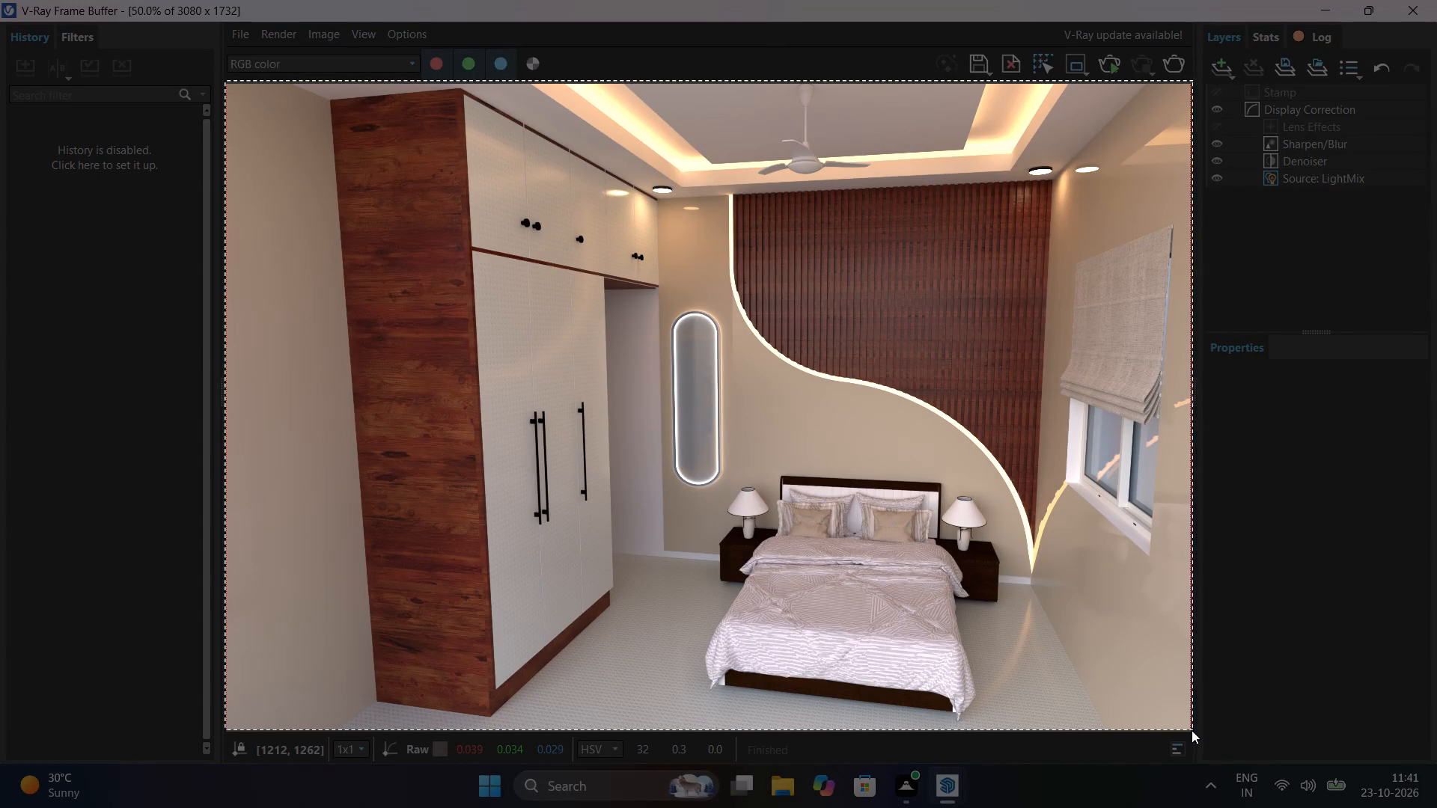
left_click_drag(1192, 730, 1189, 730)
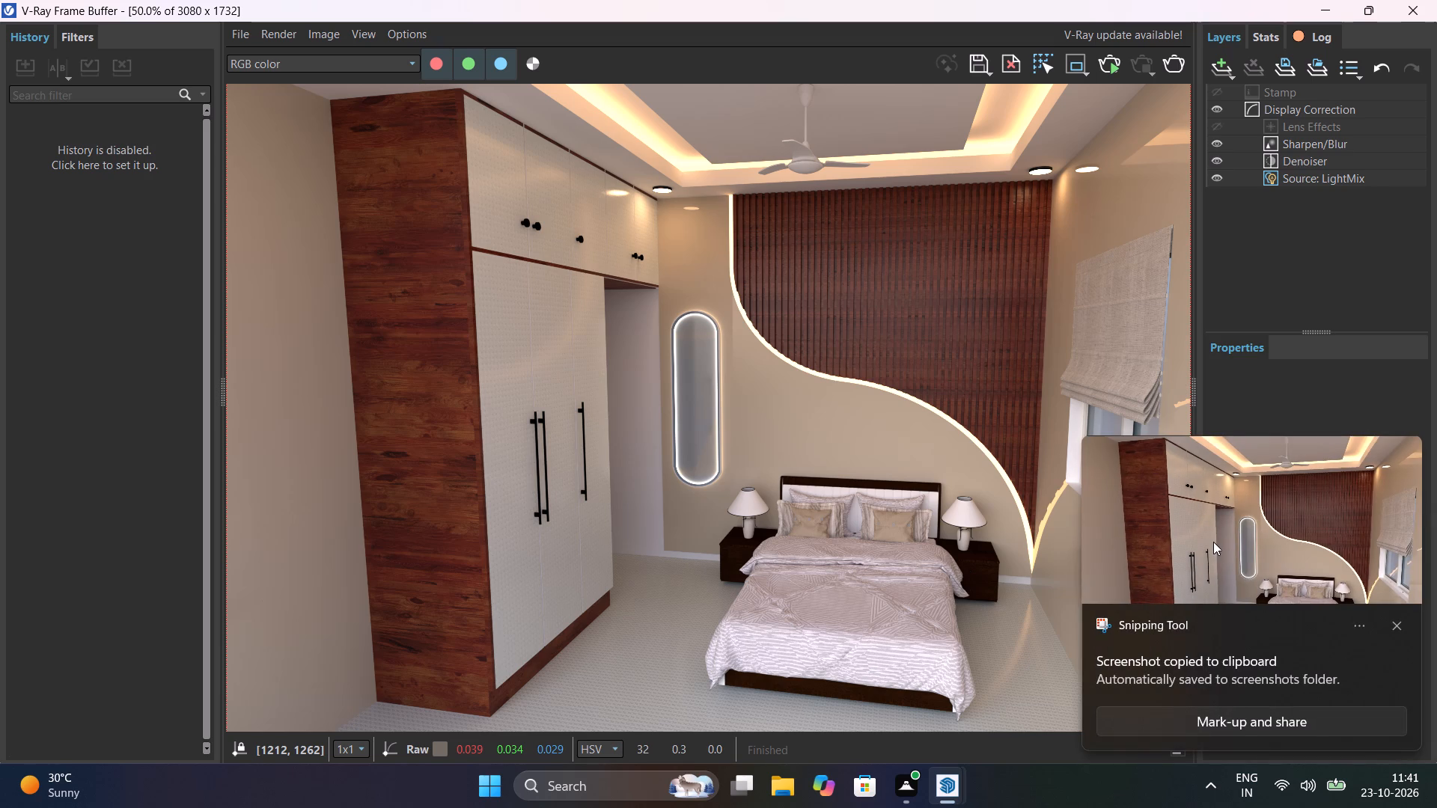
left_click(1213, 542)
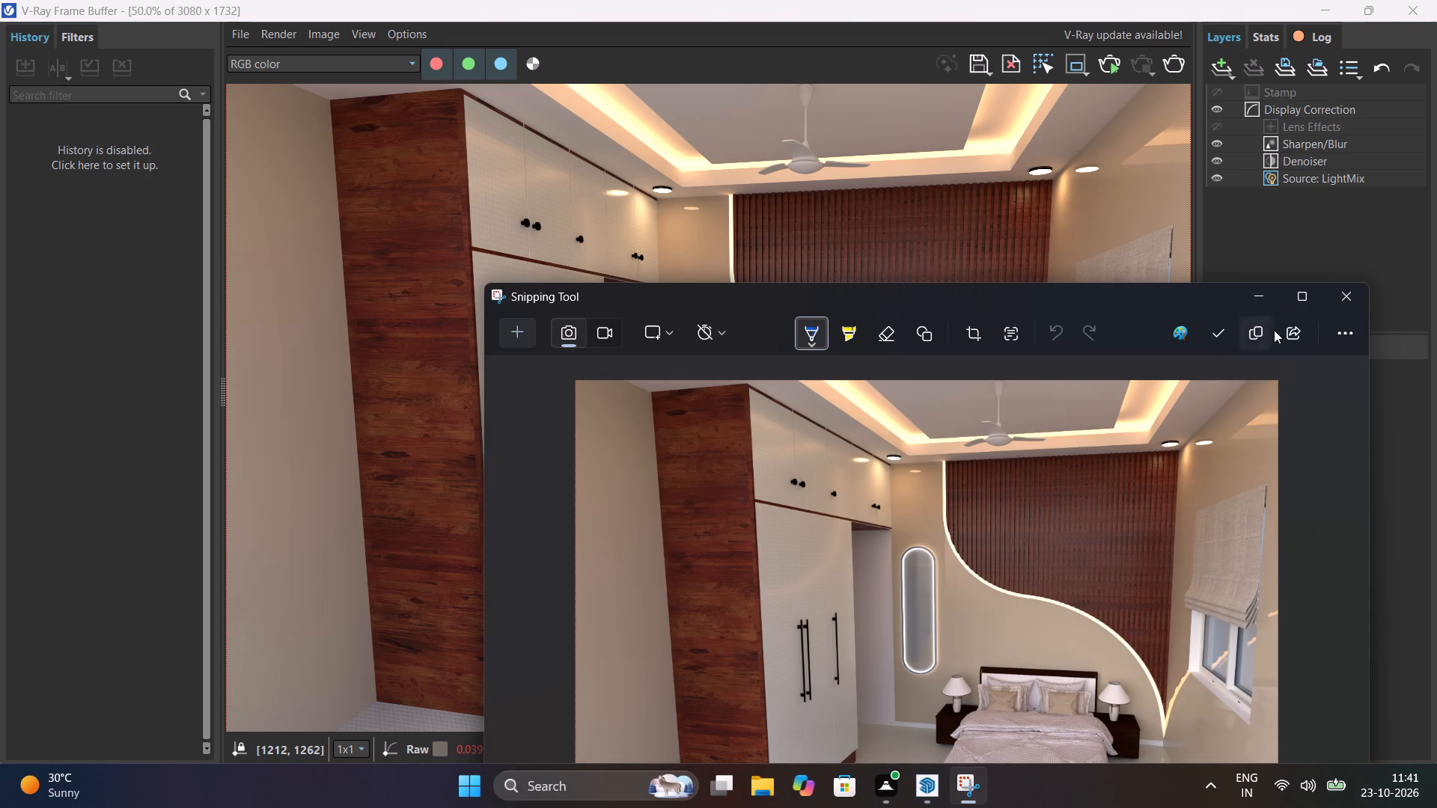
left_click(1296, 301)
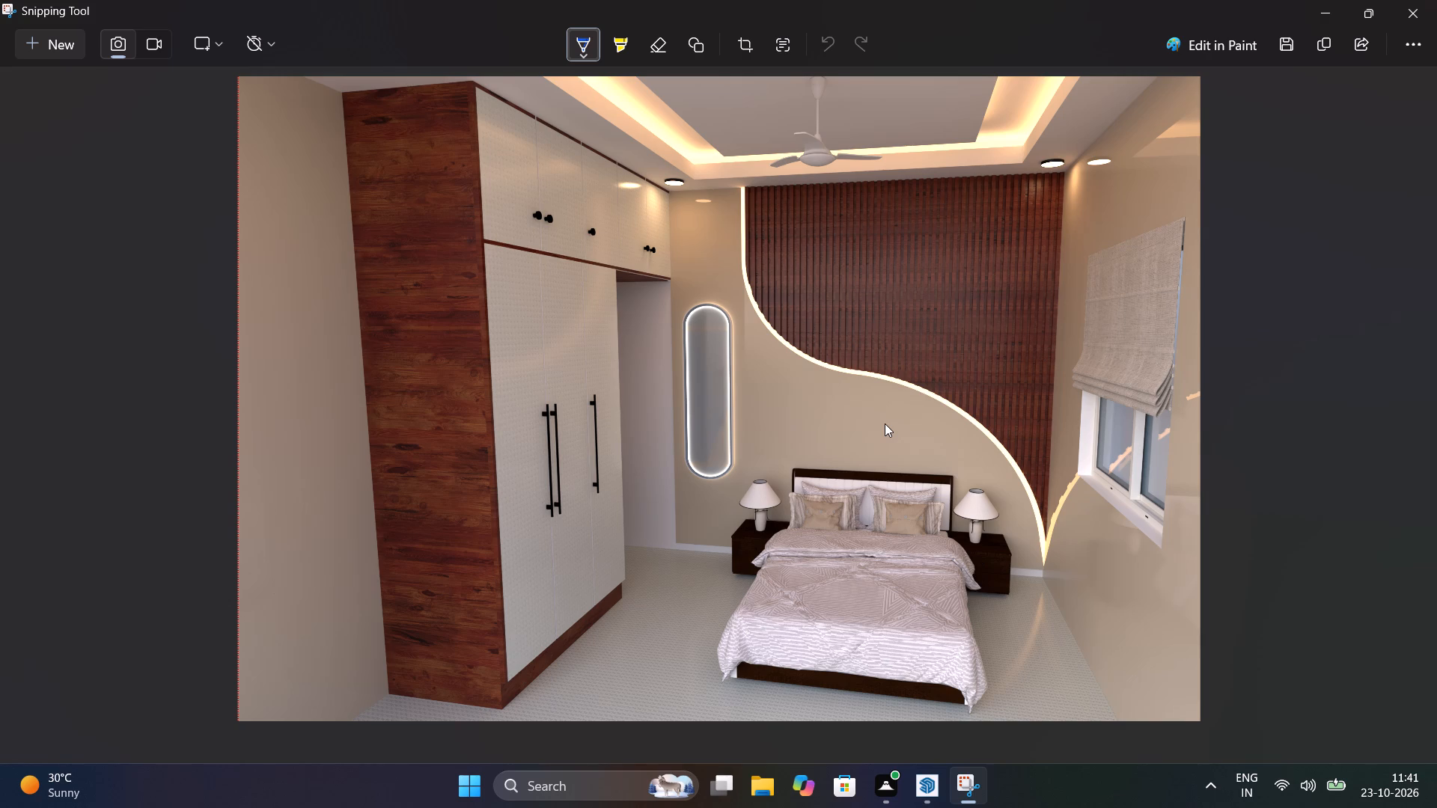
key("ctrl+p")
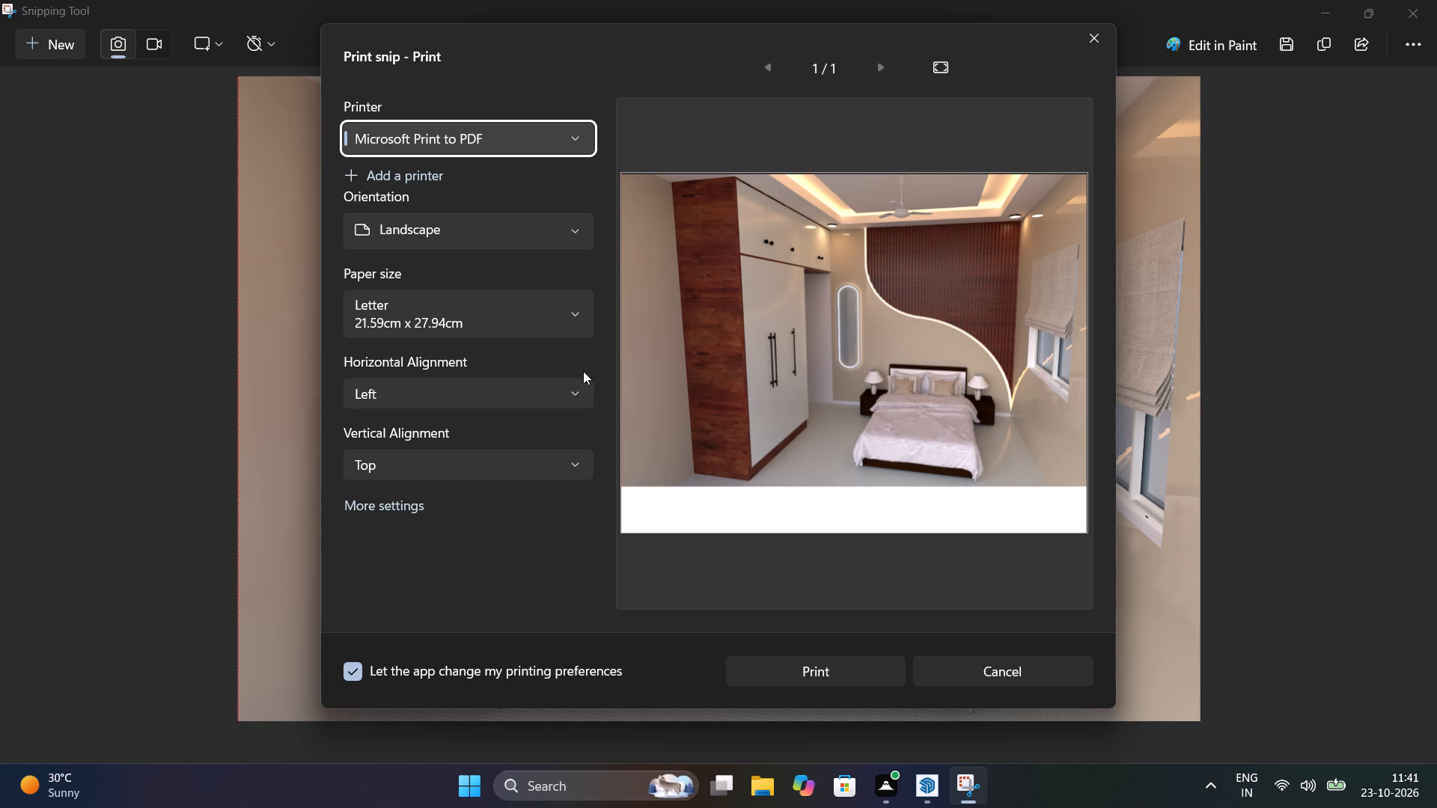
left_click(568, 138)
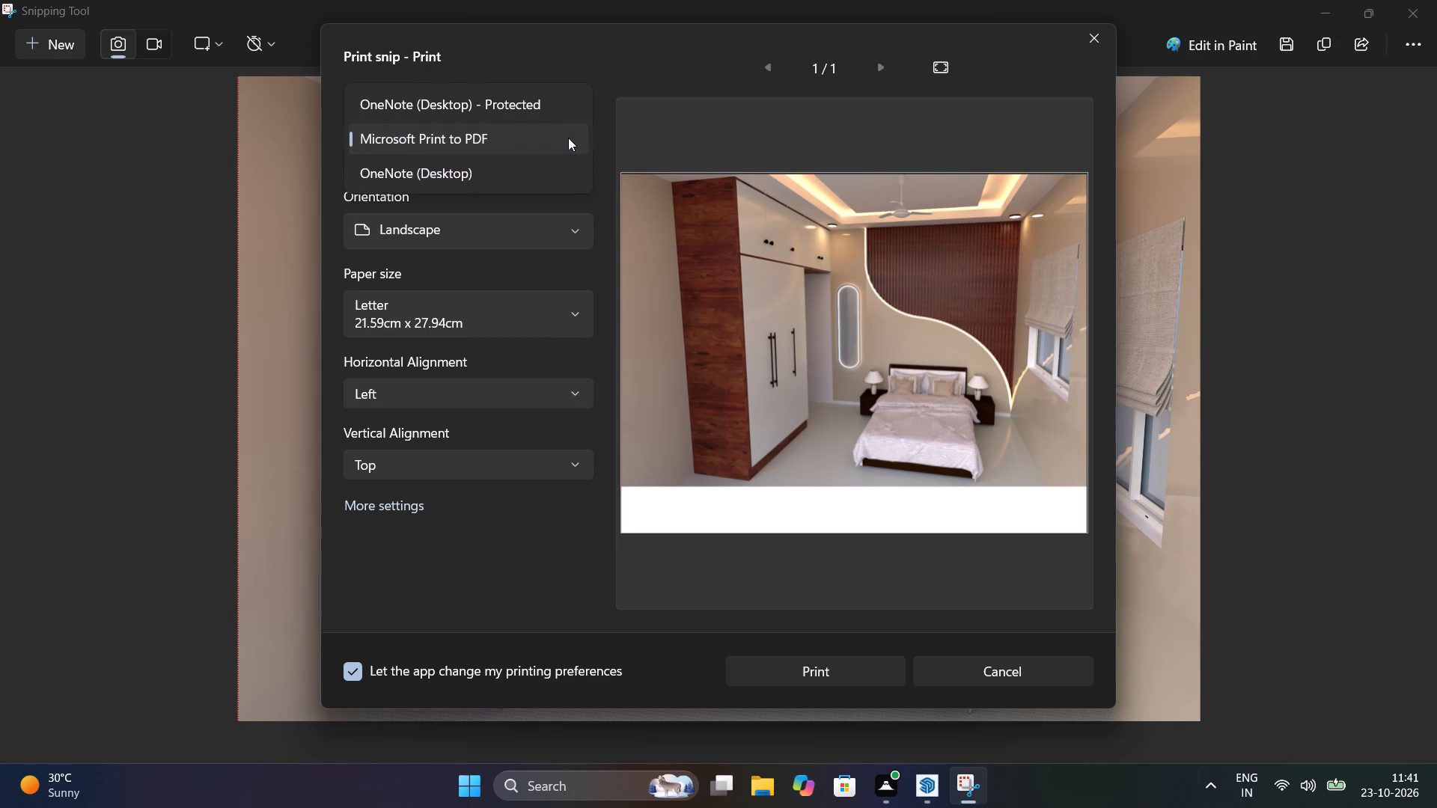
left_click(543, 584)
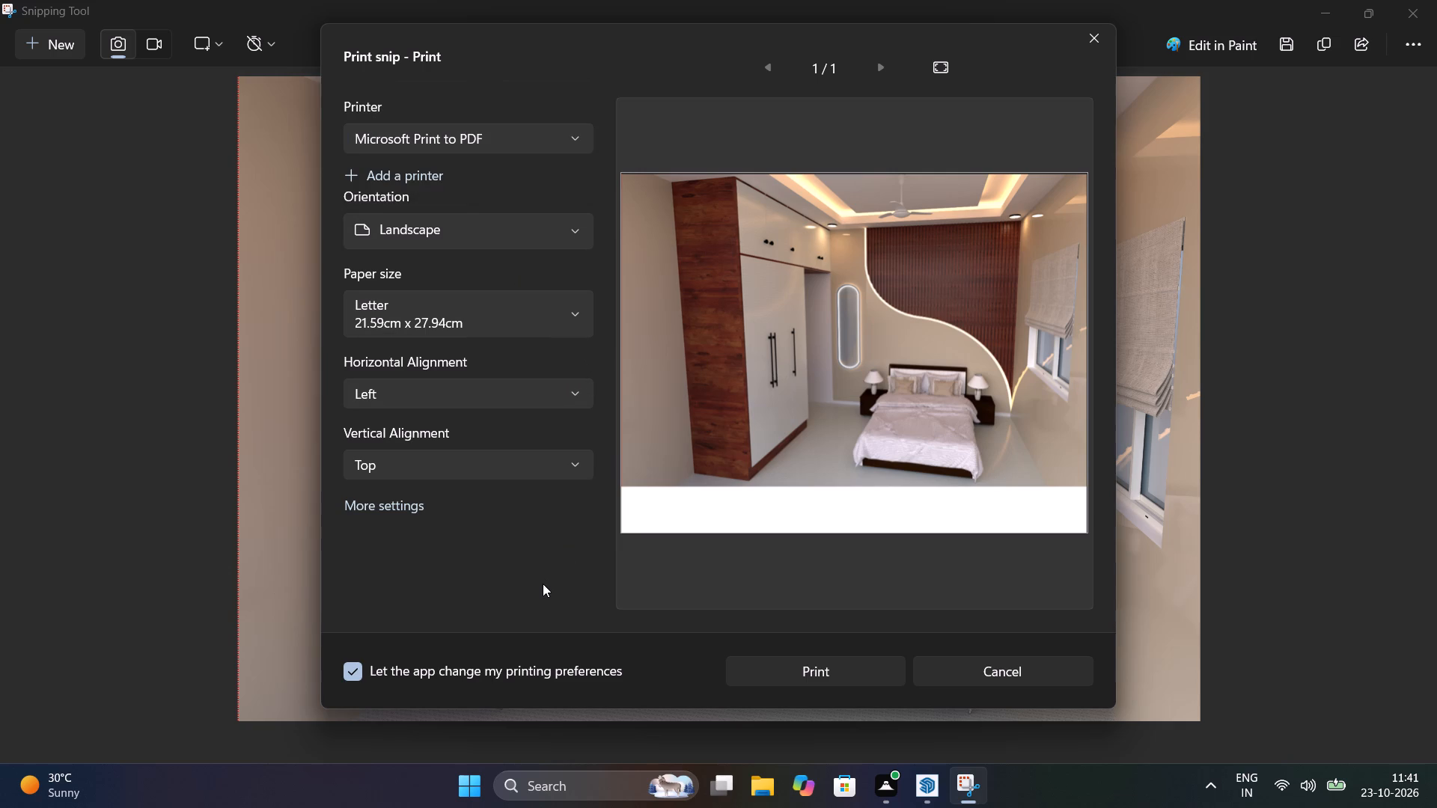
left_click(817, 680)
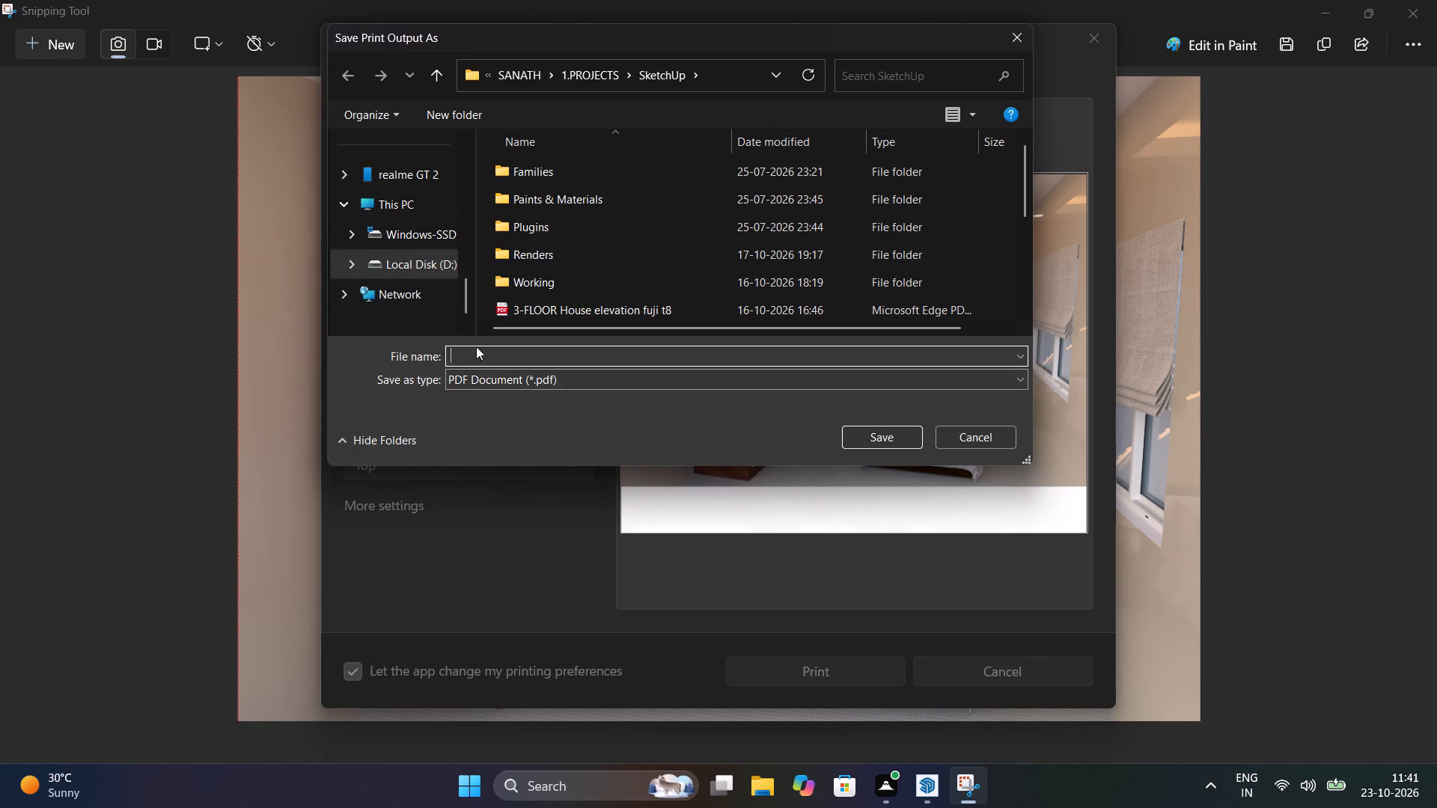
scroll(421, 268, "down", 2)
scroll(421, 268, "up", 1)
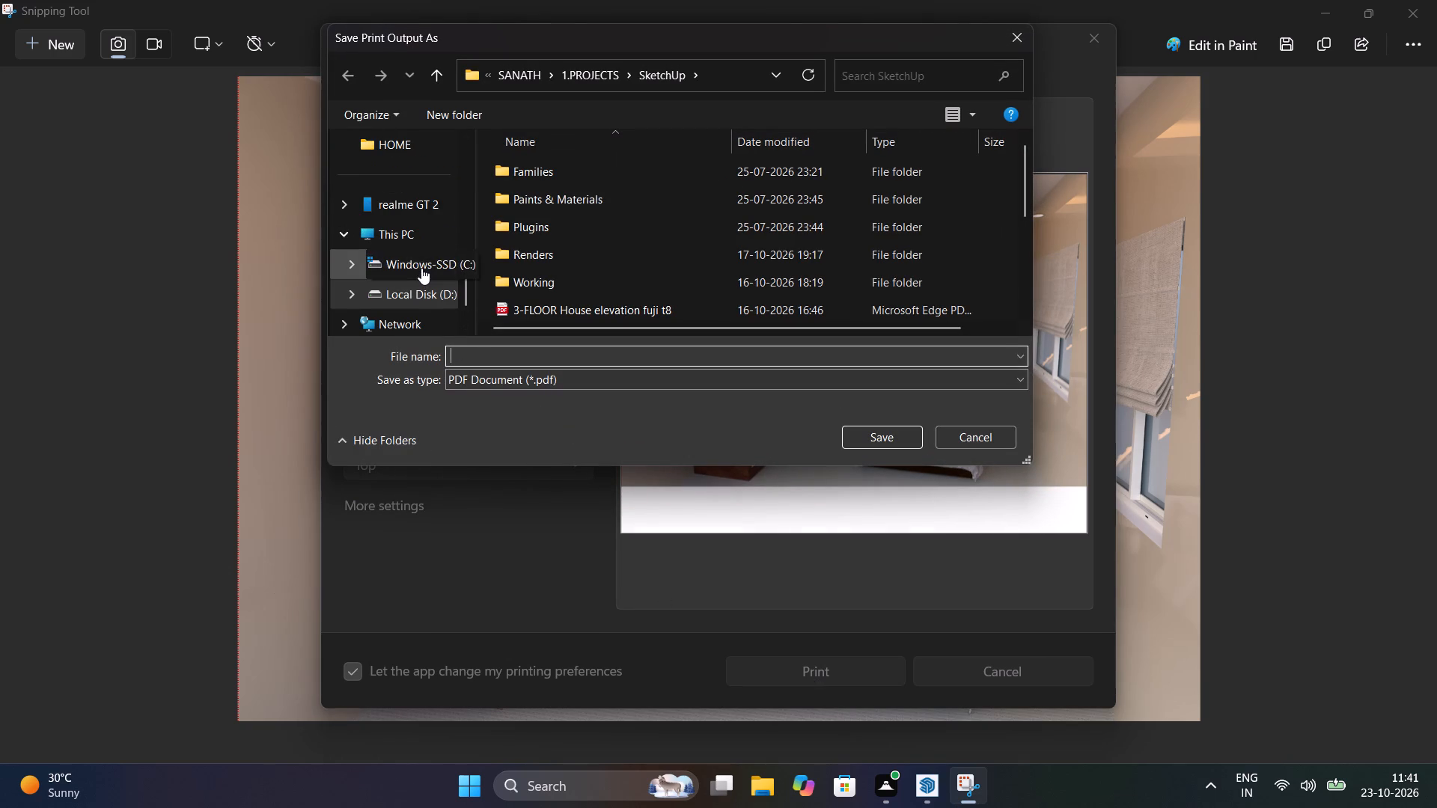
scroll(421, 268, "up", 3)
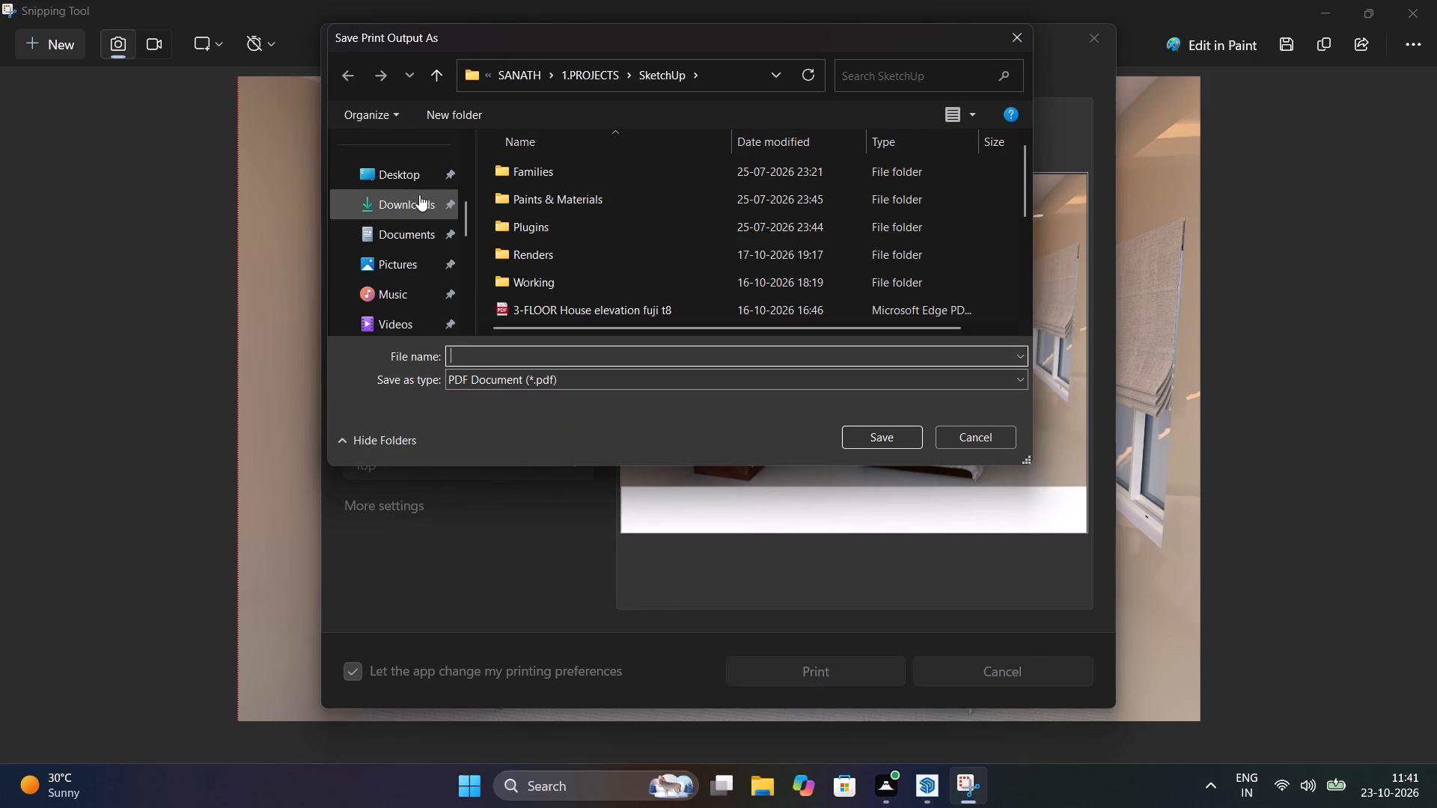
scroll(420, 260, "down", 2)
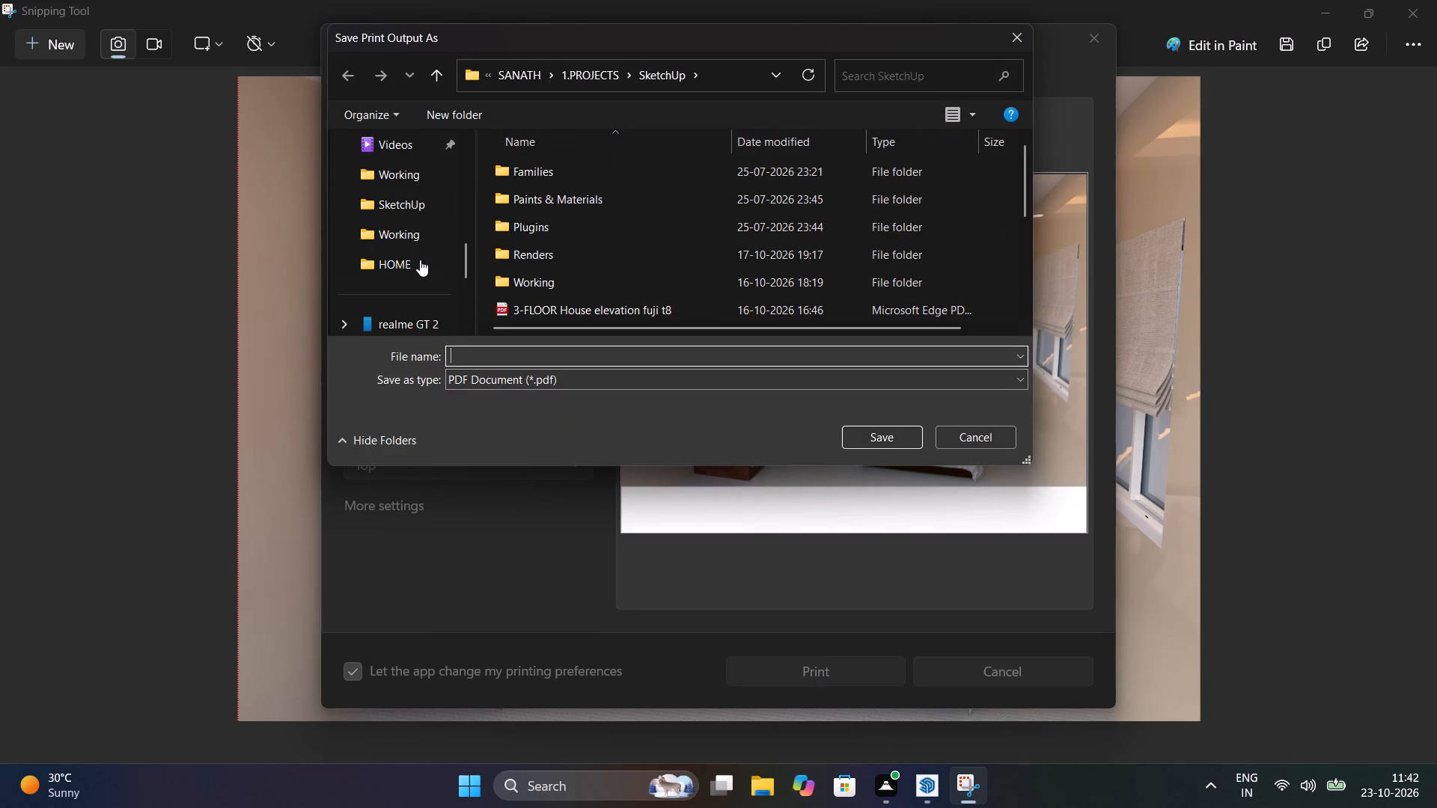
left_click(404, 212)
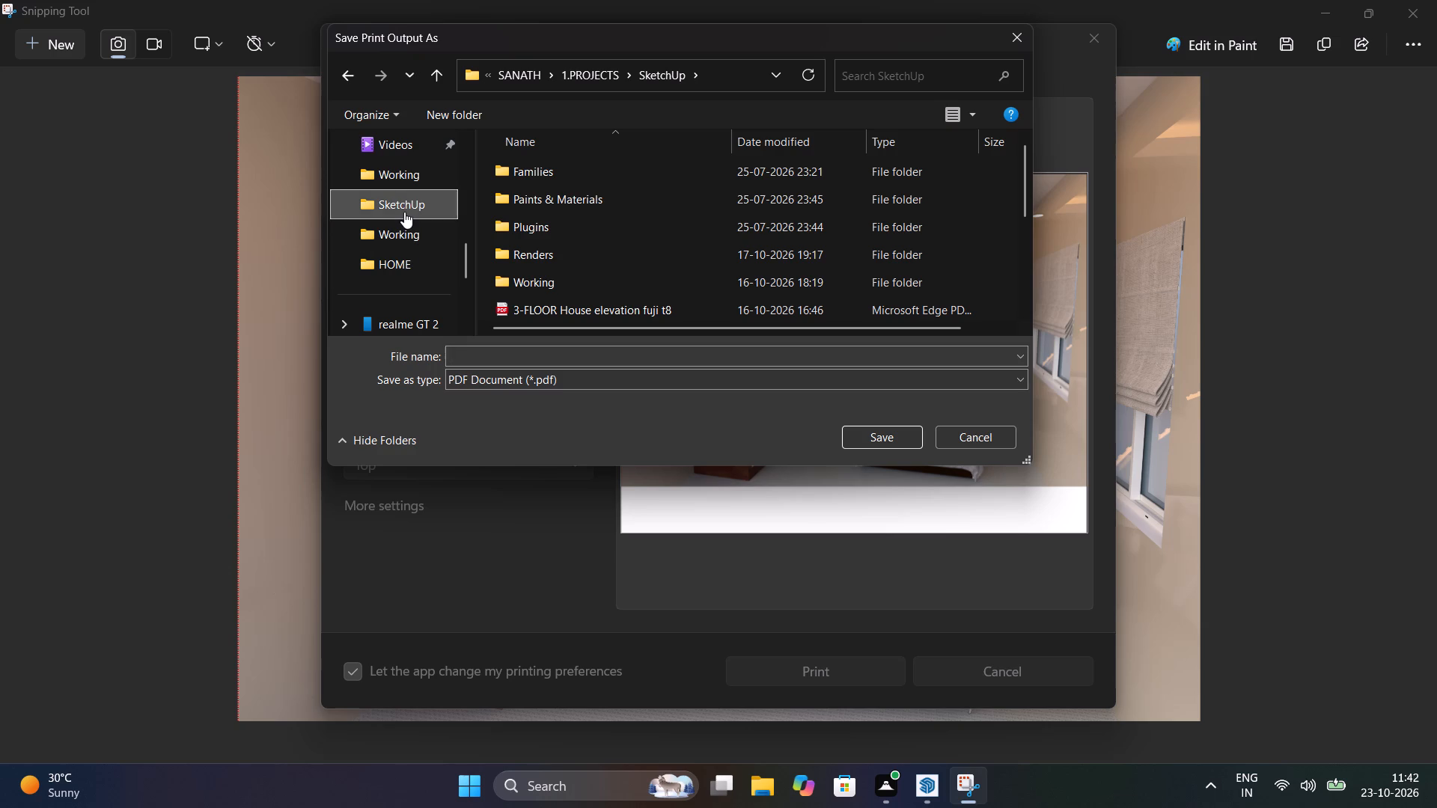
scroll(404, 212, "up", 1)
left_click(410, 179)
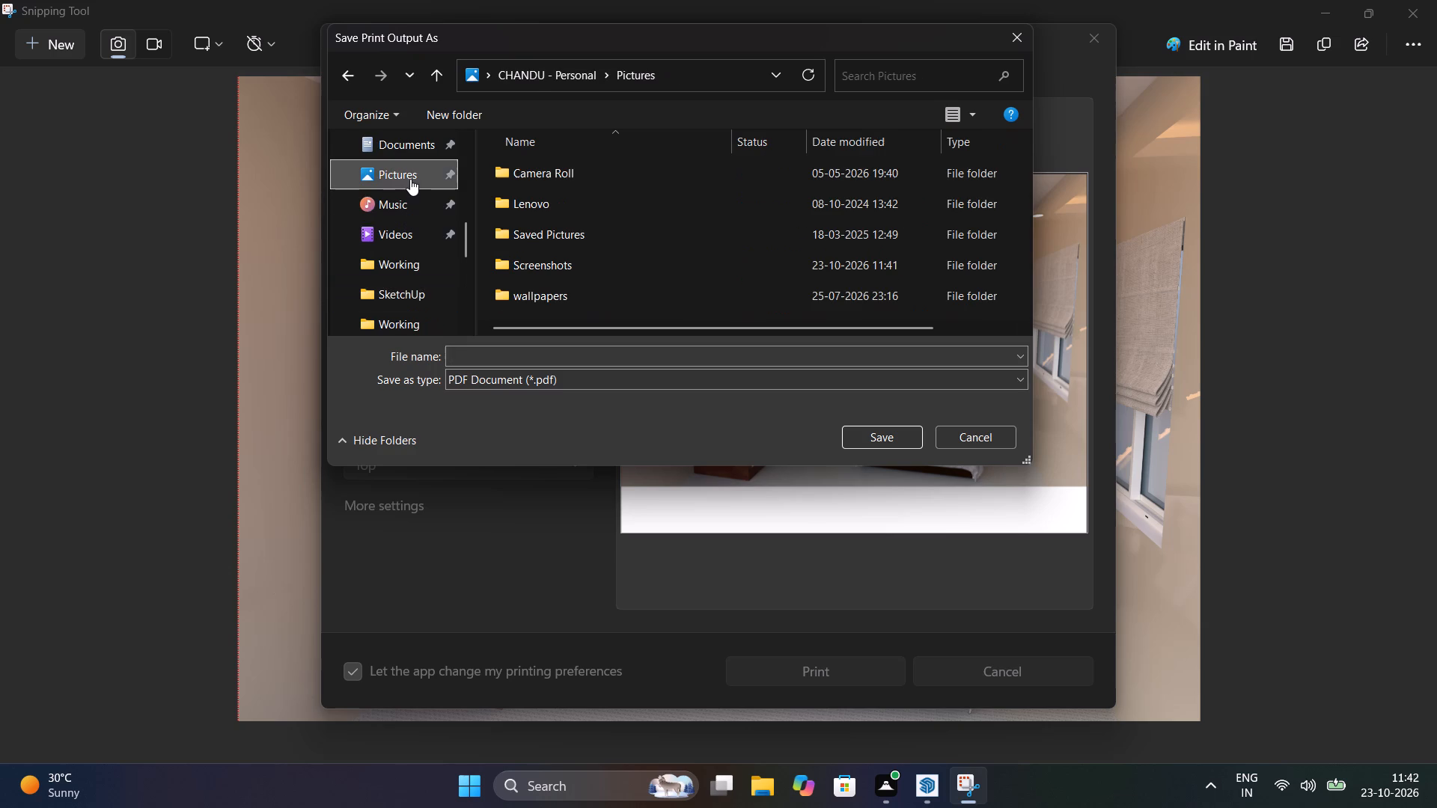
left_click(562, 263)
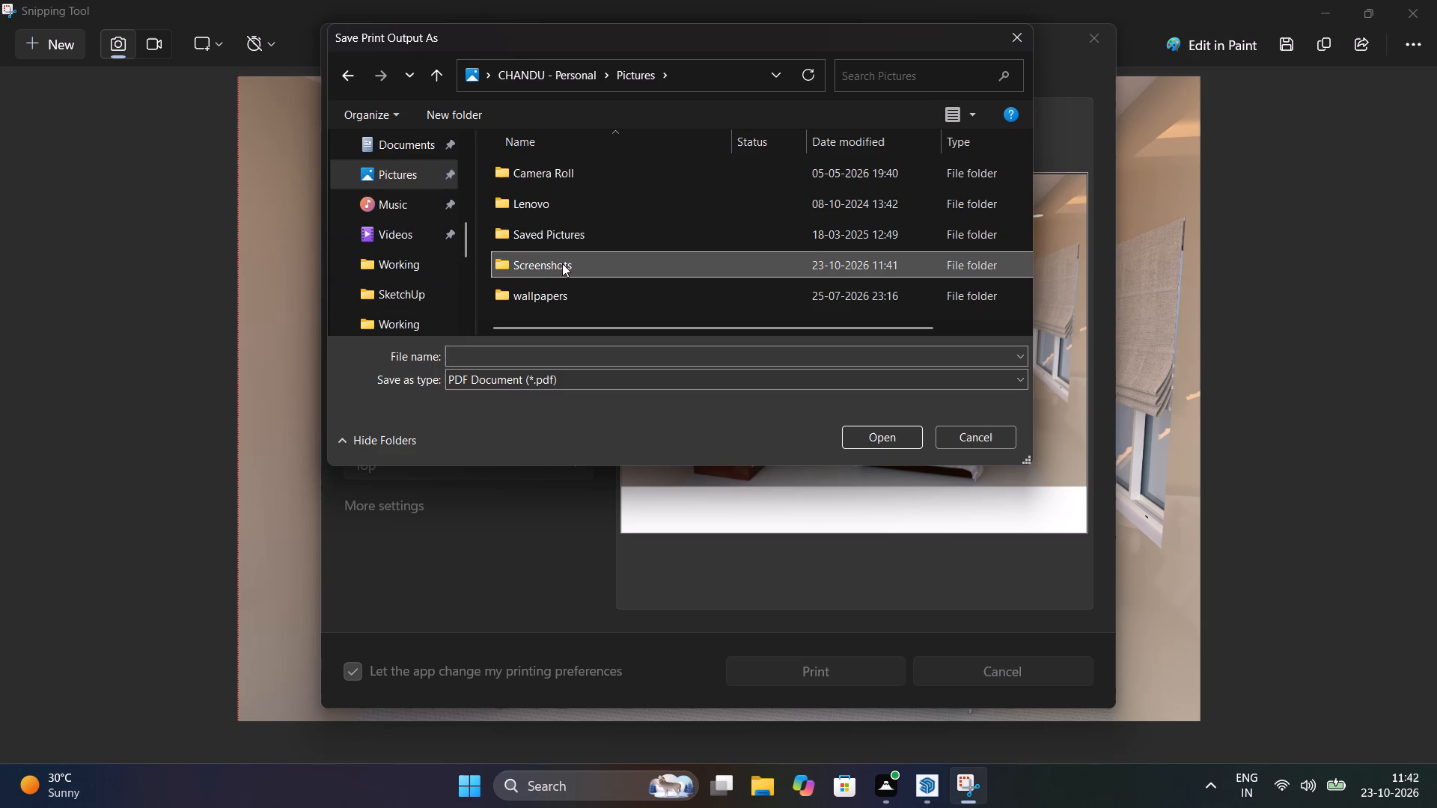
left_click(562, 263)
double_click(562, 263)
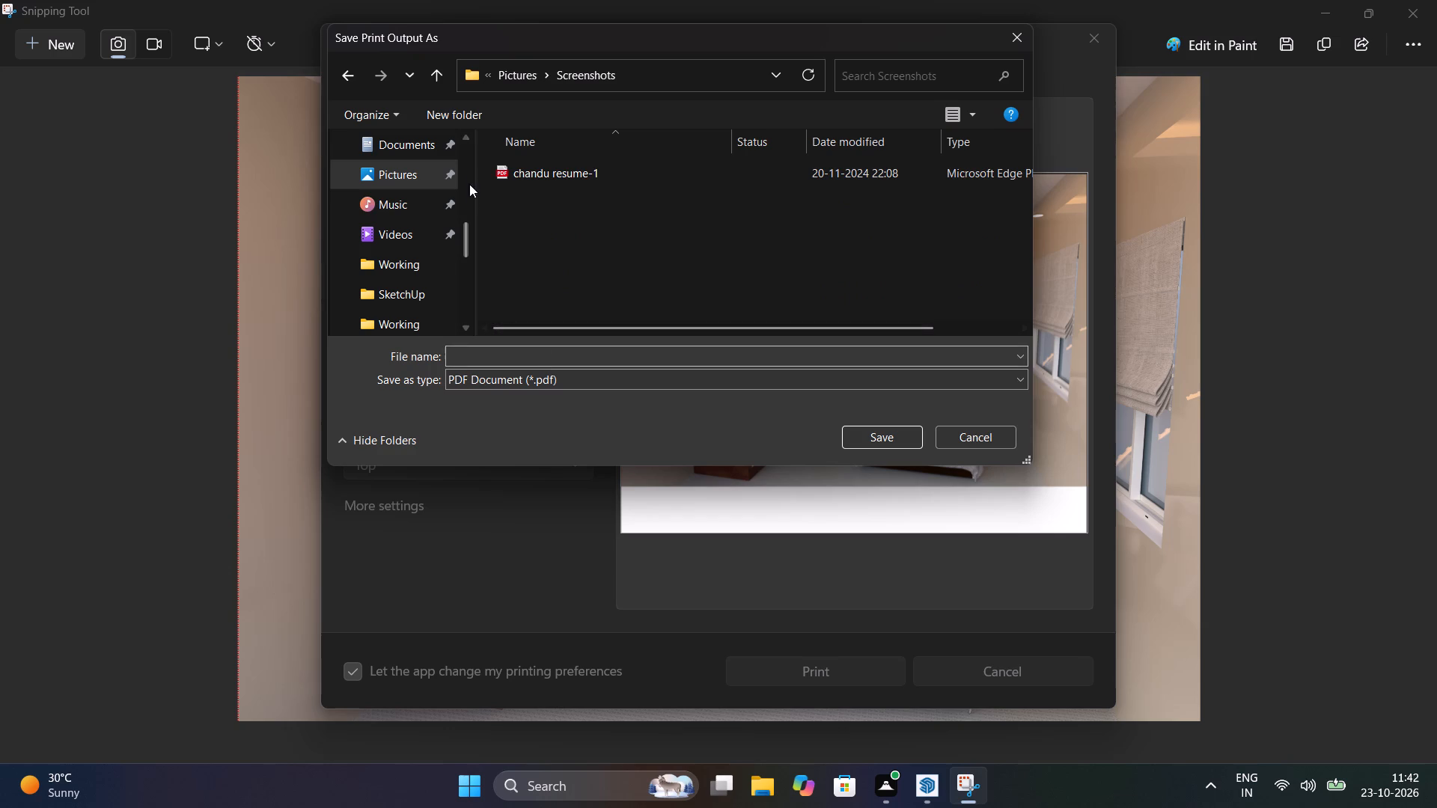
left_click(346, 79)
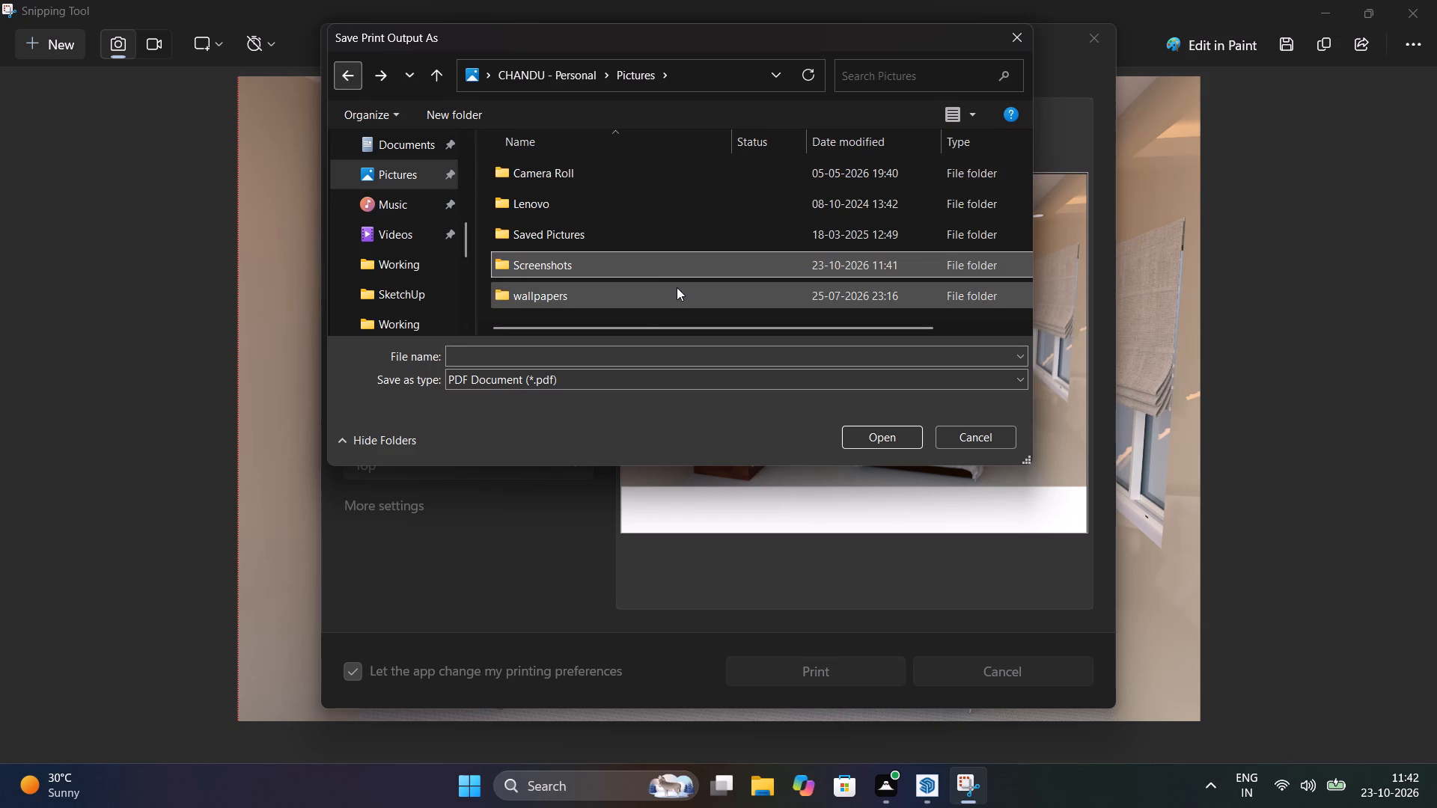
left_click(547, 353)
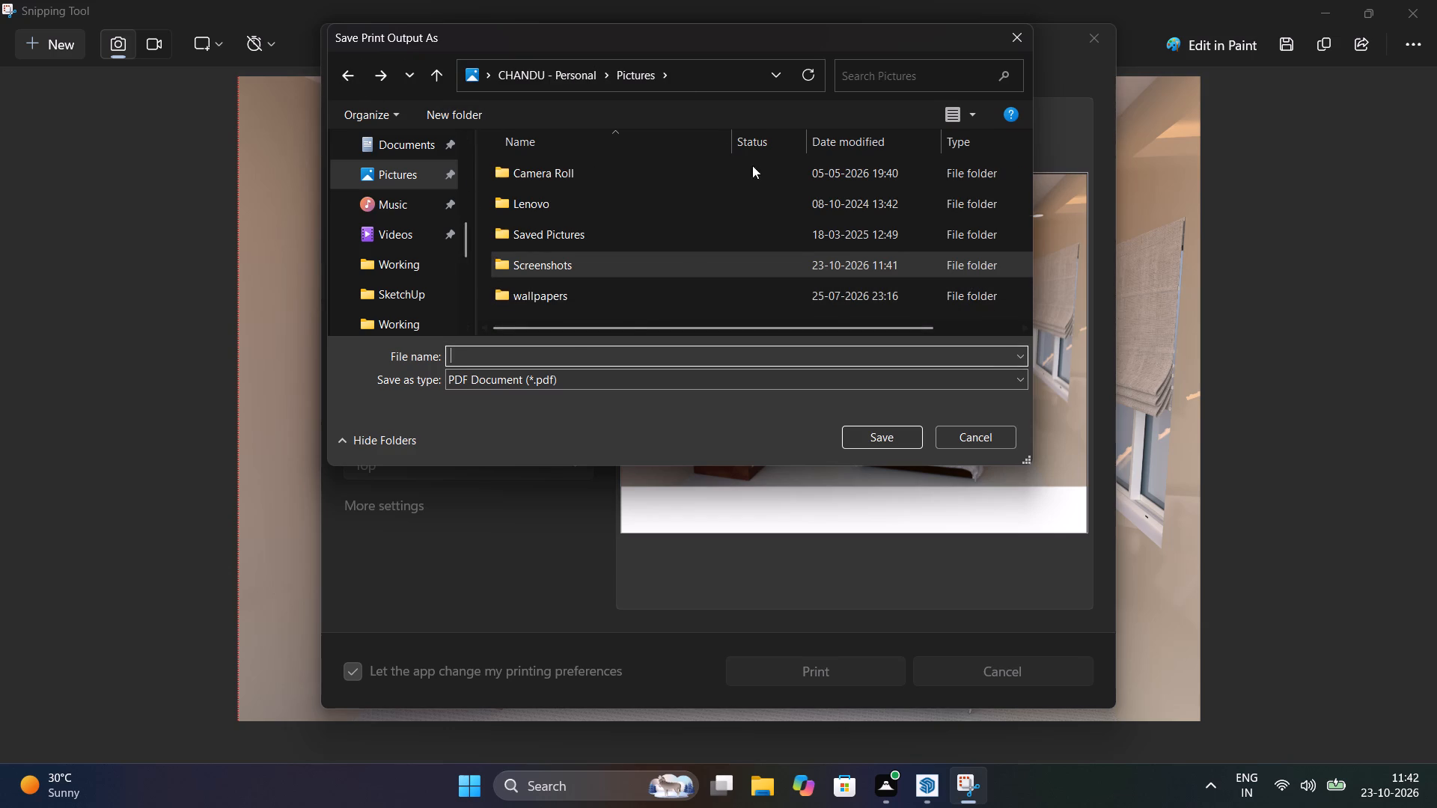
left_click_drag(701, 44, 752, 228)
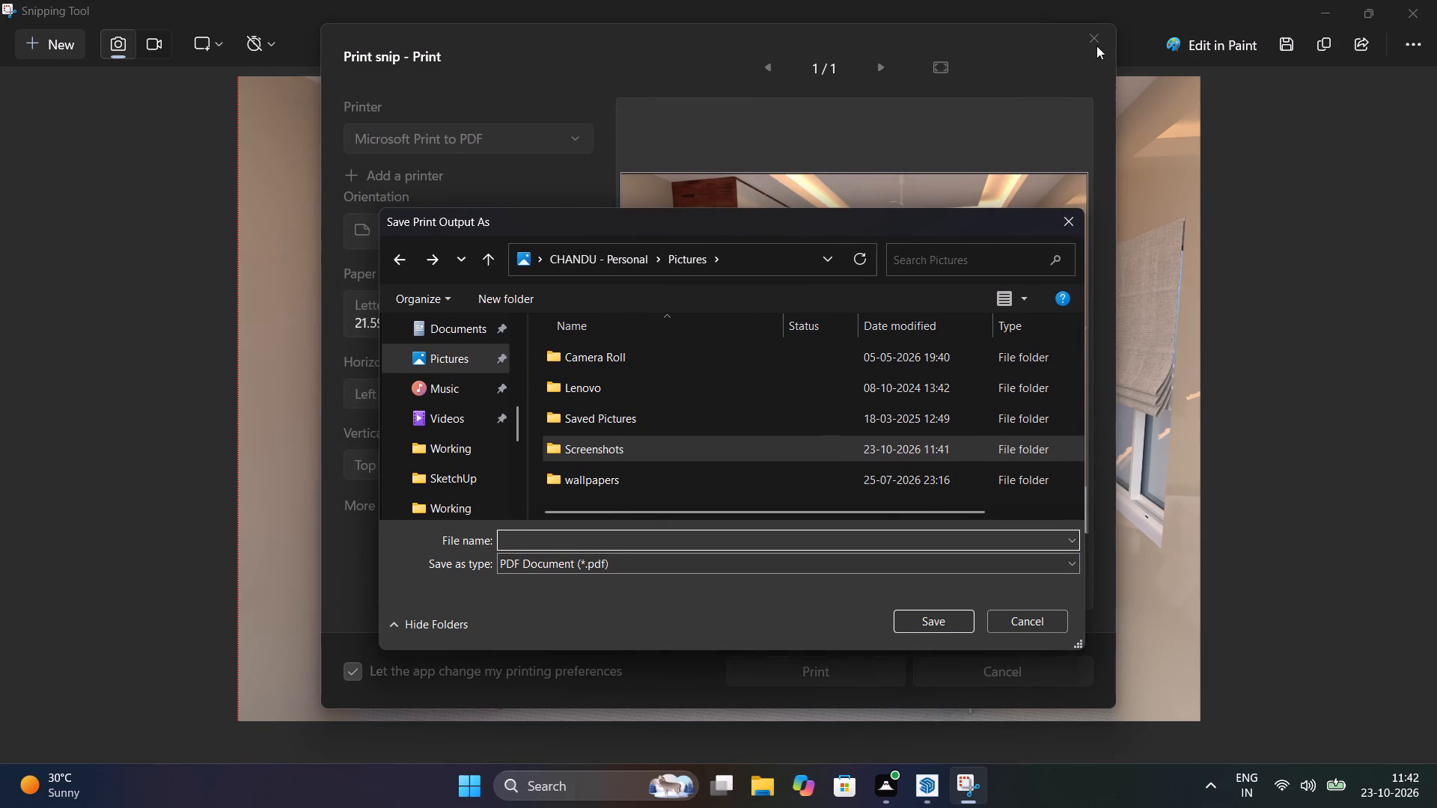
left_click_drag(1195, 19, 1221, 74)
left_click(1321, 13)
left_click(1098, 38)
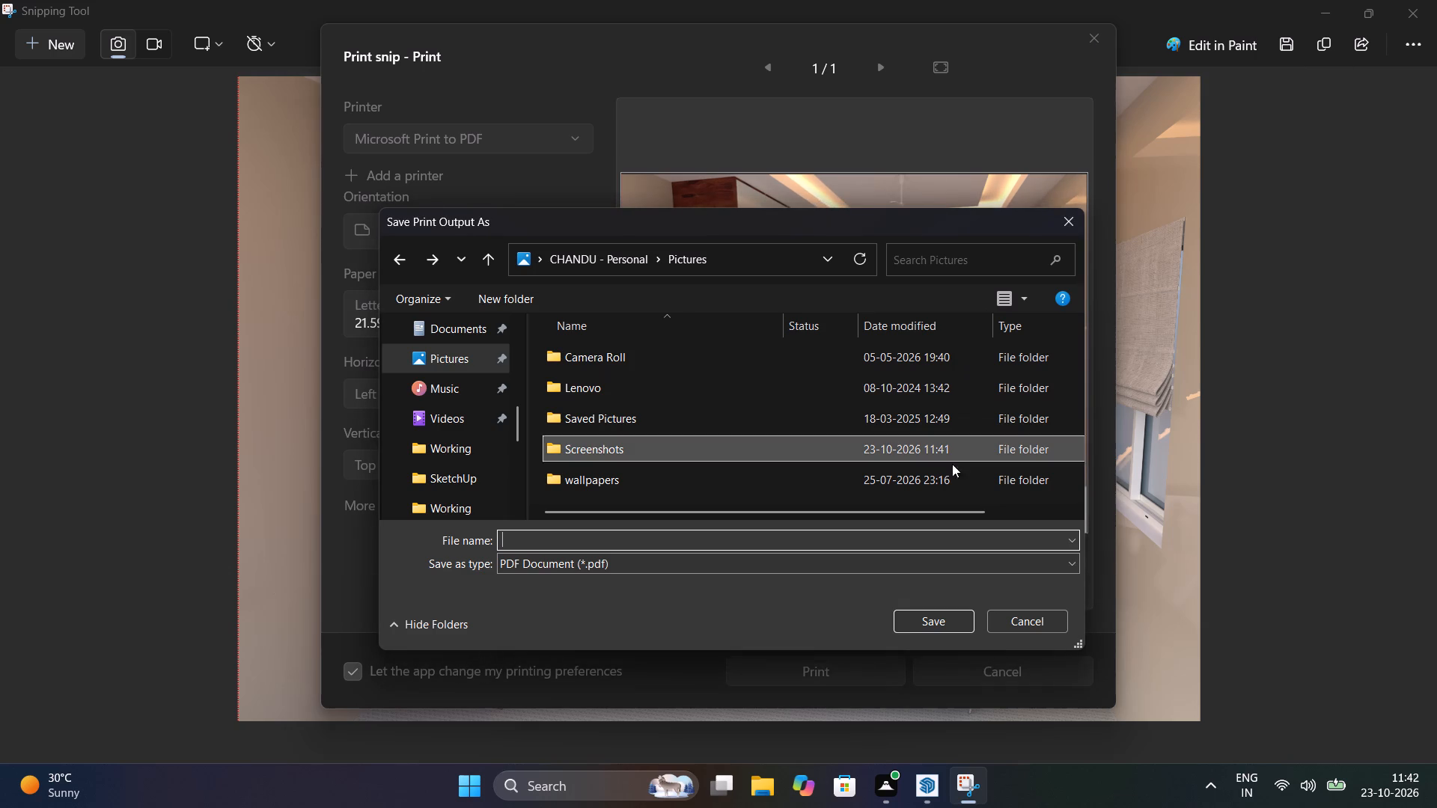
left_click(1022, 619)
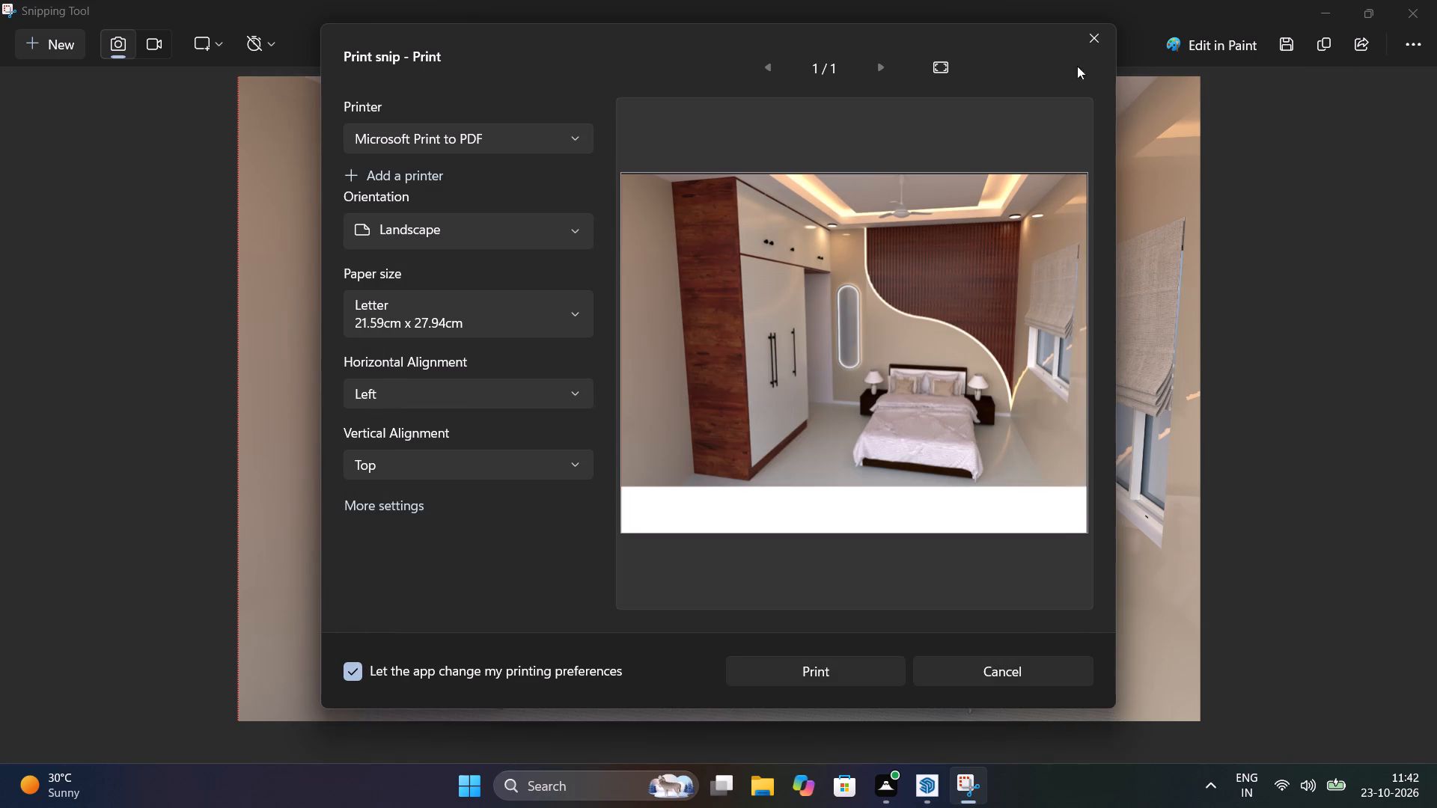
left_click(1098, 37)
Restore the snip window and the V-Ray Frame Buffer from full screen to movable windows over the SketchUp model.
left_click_drag(1183, 16, 1189, 138)
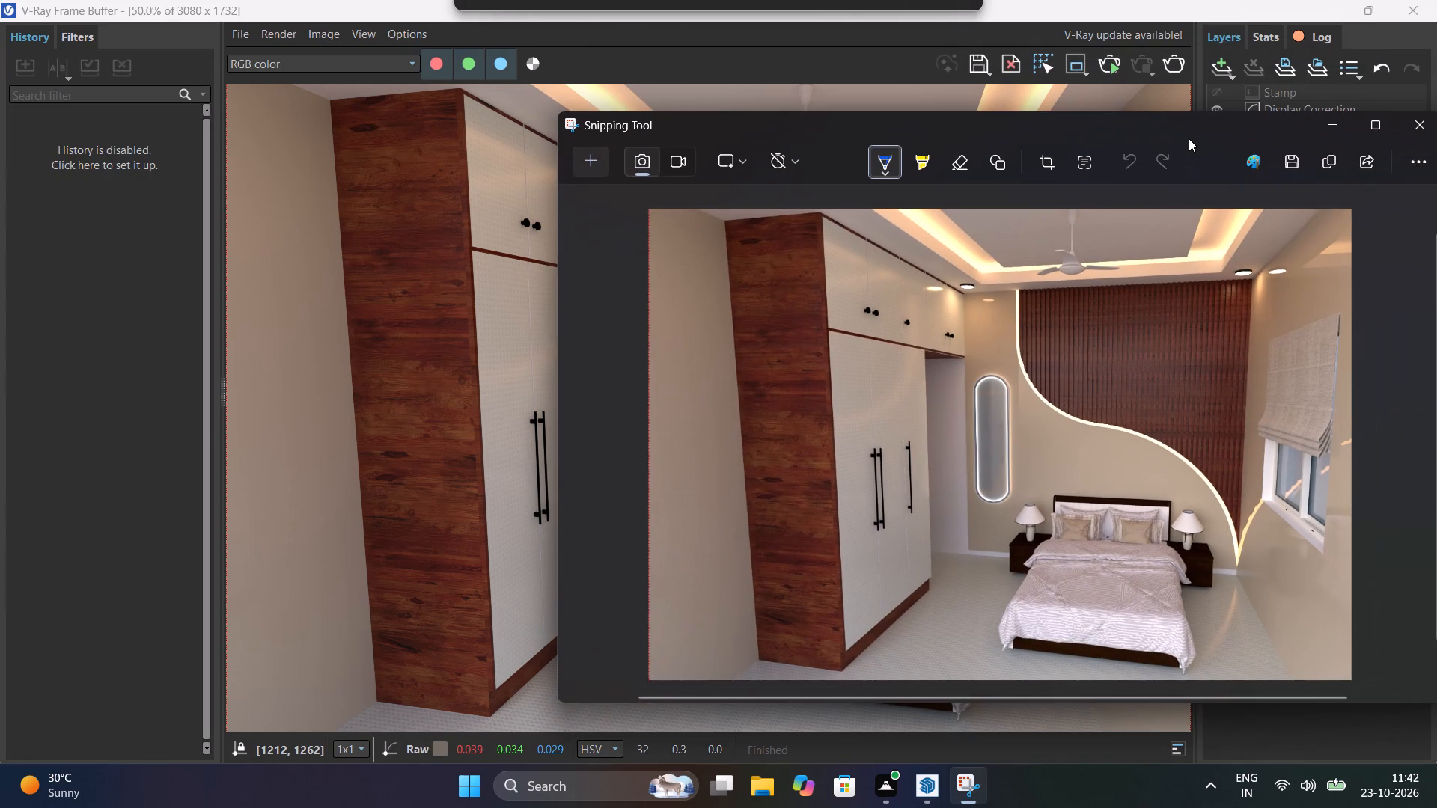
left_click_drag(1189, 138, 1189, 139)
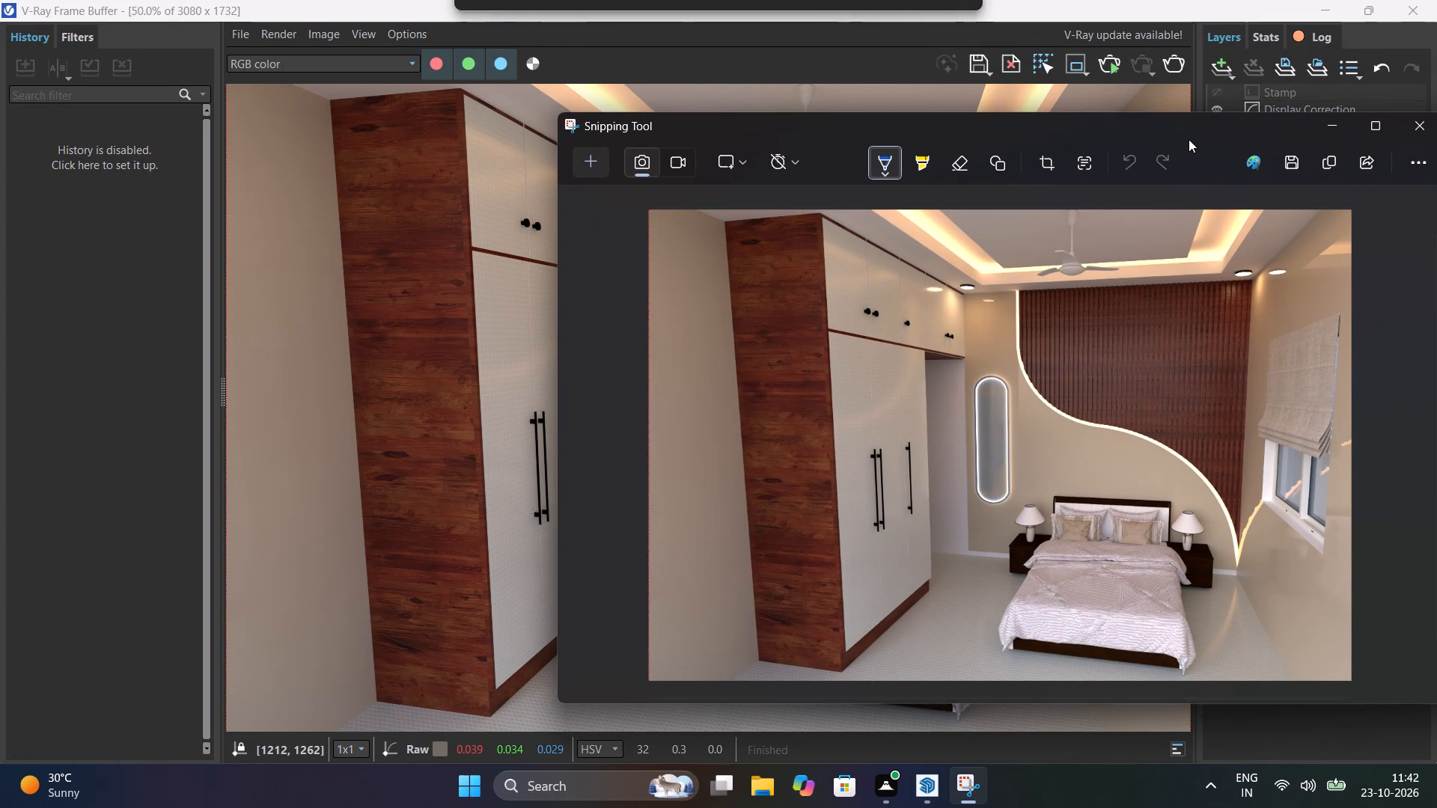
left_click_drag(1189, 139, 869, 149)
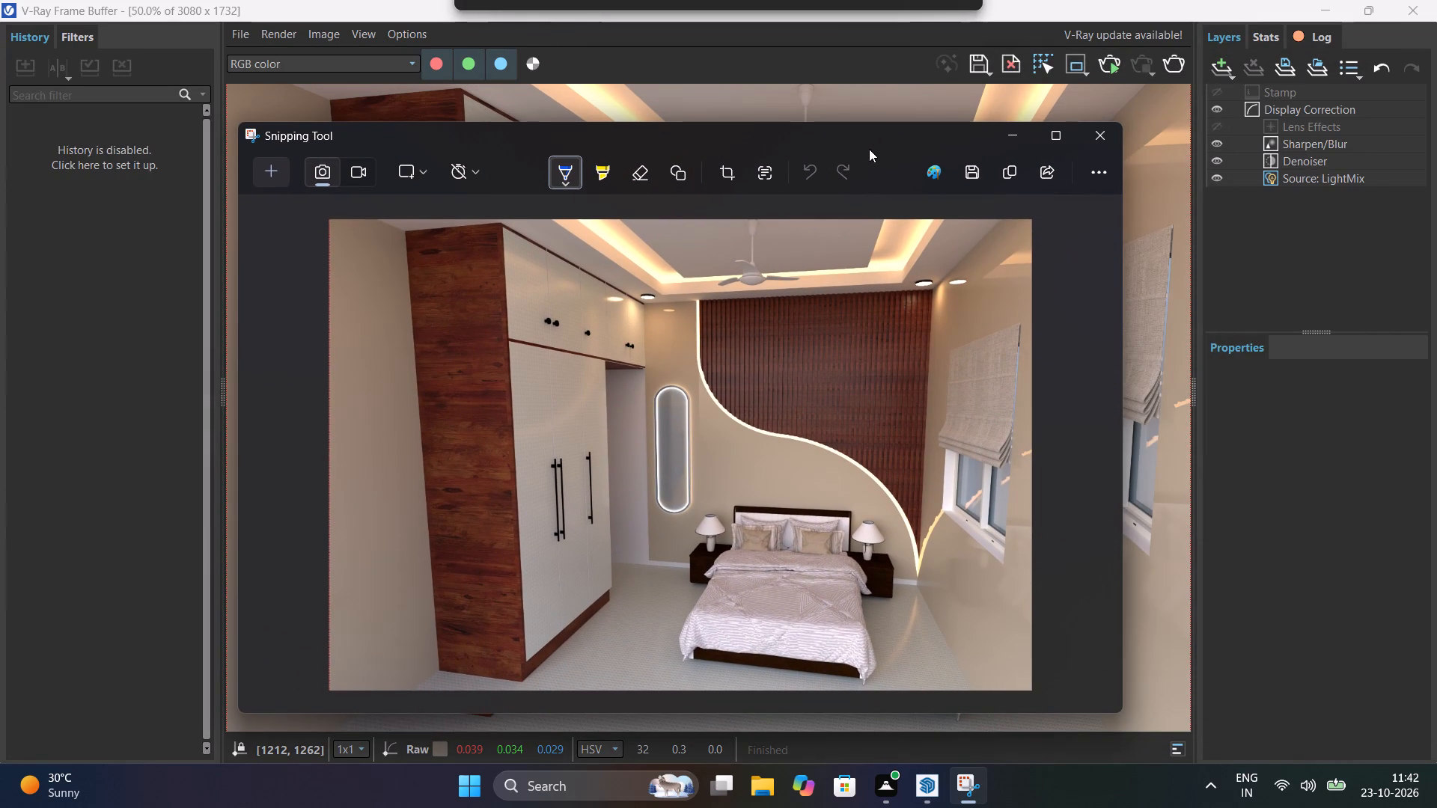
left_click_drag(869, 149, 861, 217)
left_click_drag(975, 10, 1001, 75)
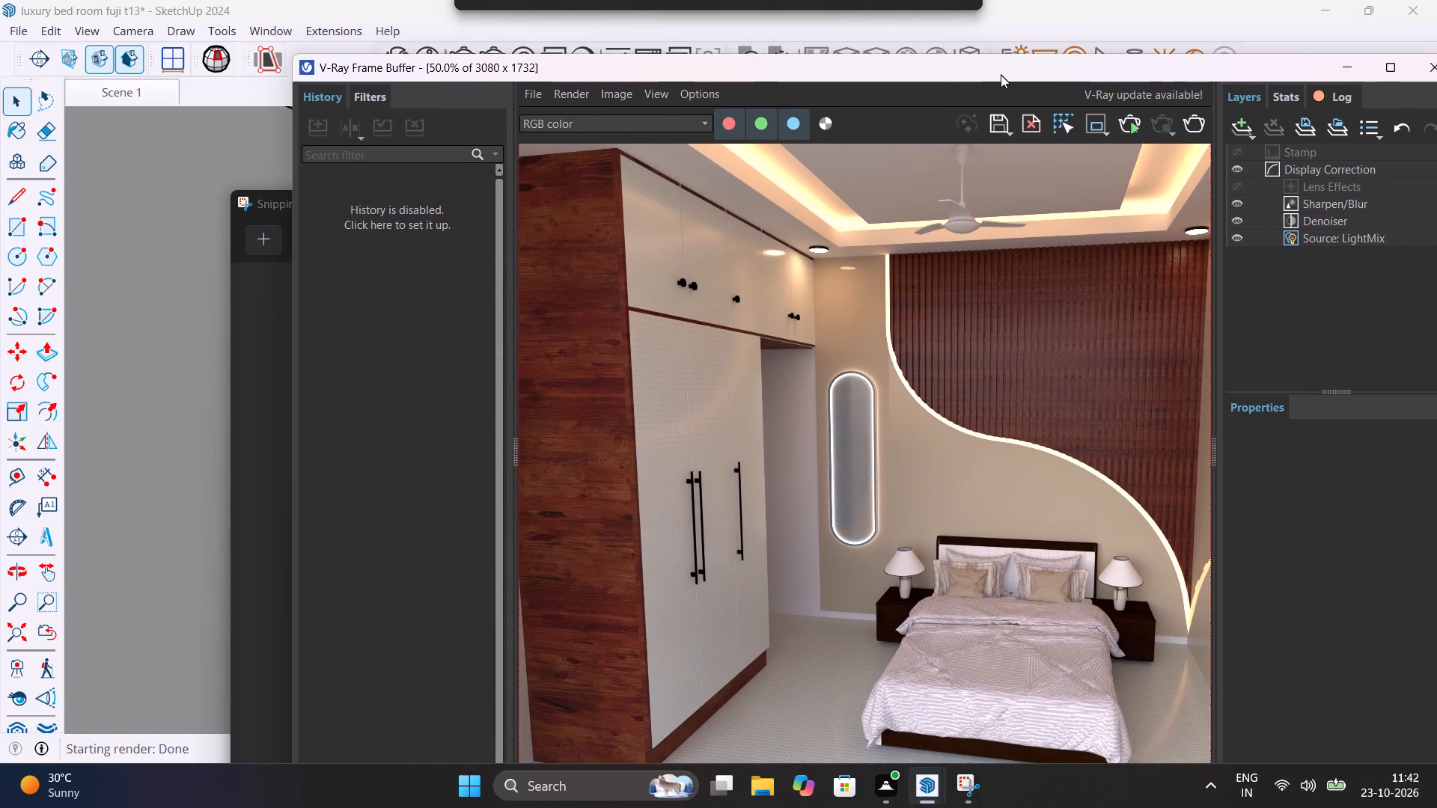
left_click_drag(1001, 75, 916, 110)
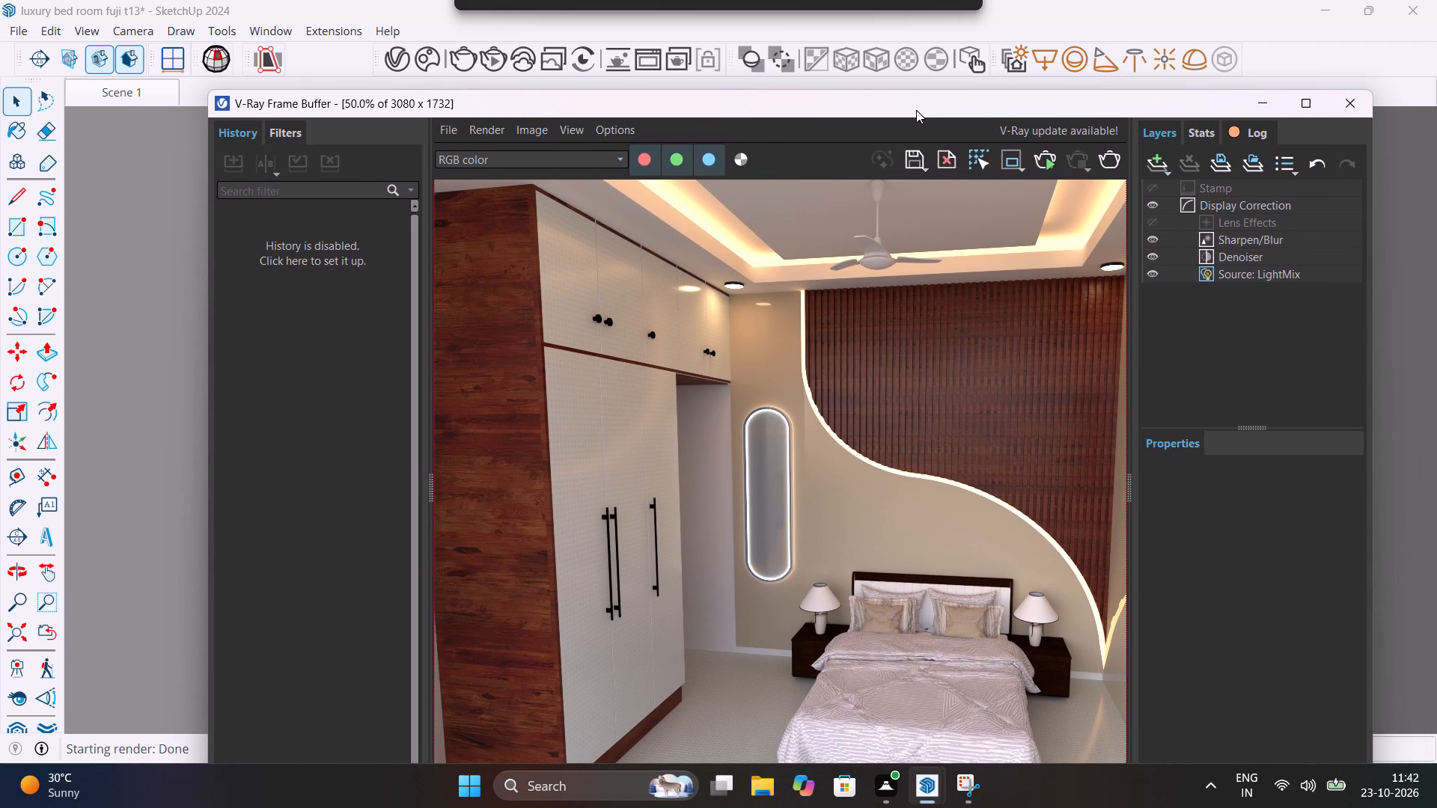
left_click_drag(916, 110, 888, 70)
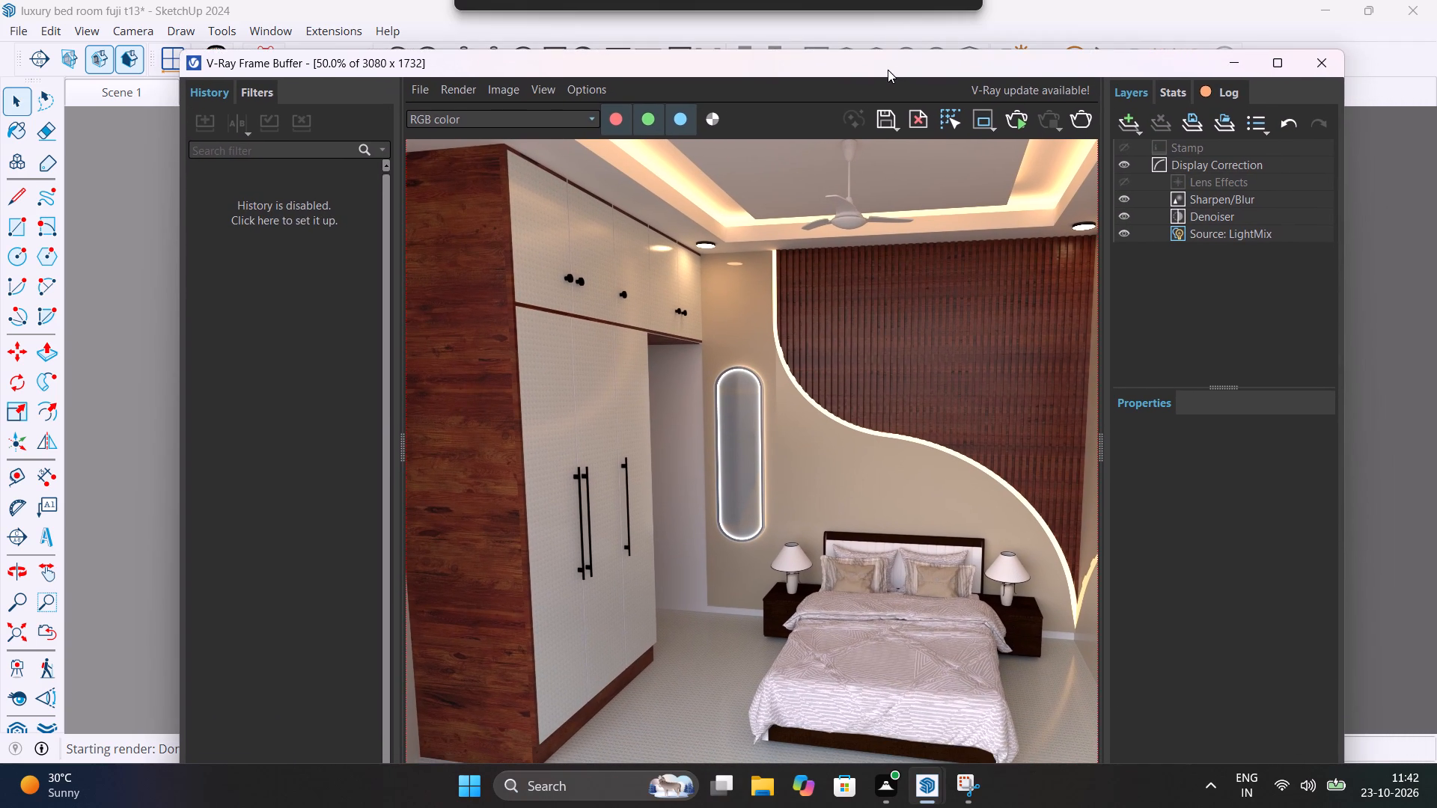
left_click_drag(888, 70, 879, 58)
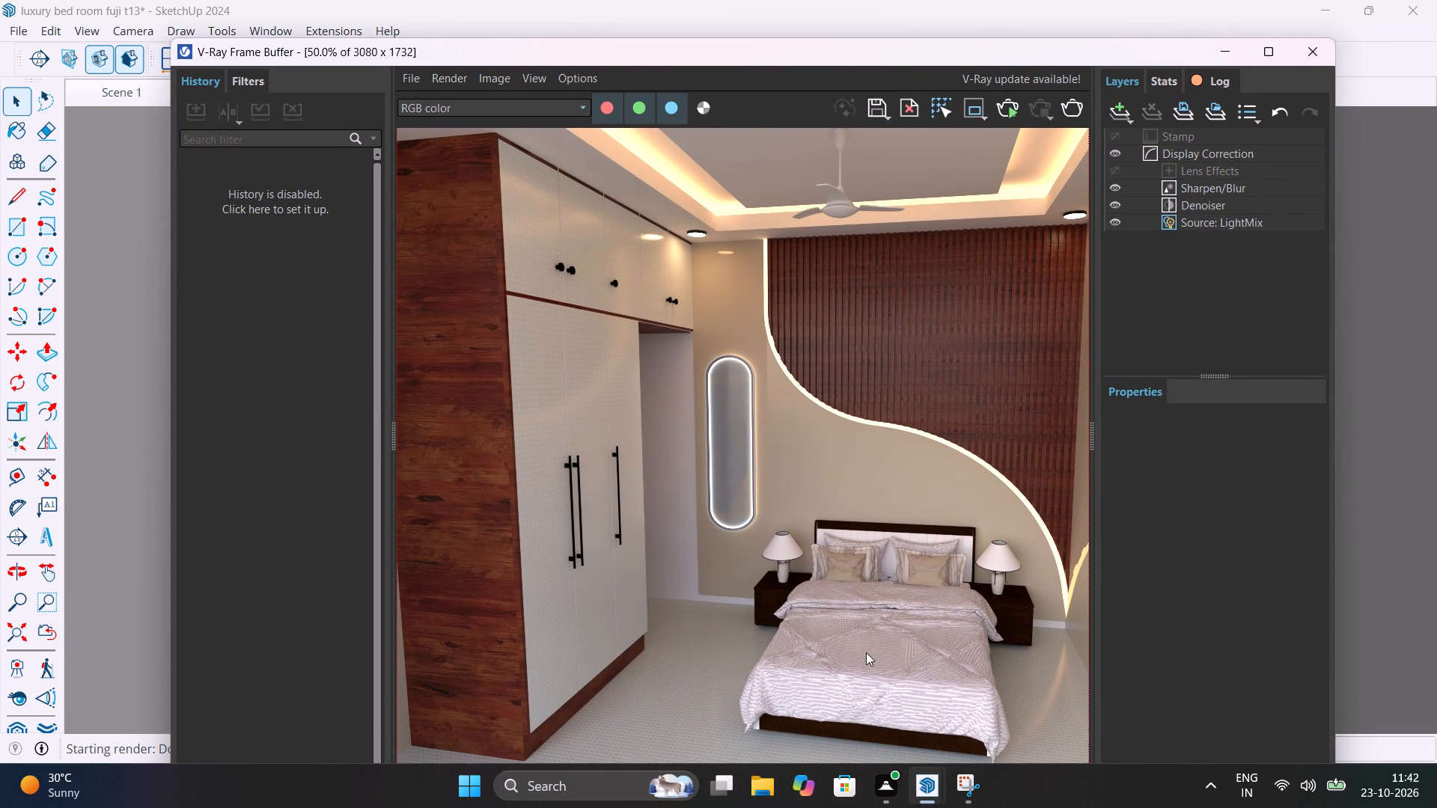
Bring the bedroom render snip to the front in the Snipping Tool and maximise its window.
left_click(754, 783)
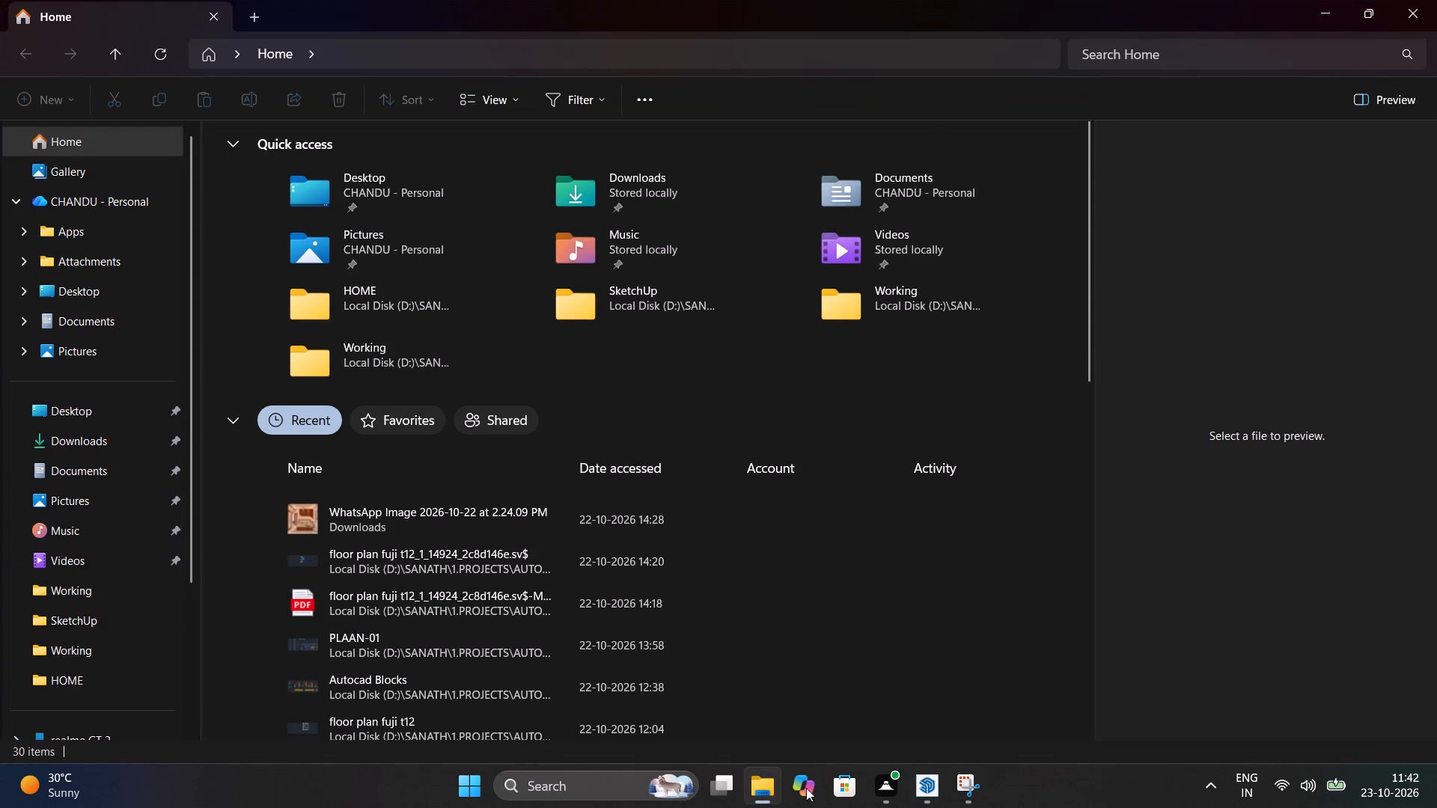
left_click(961, 793)
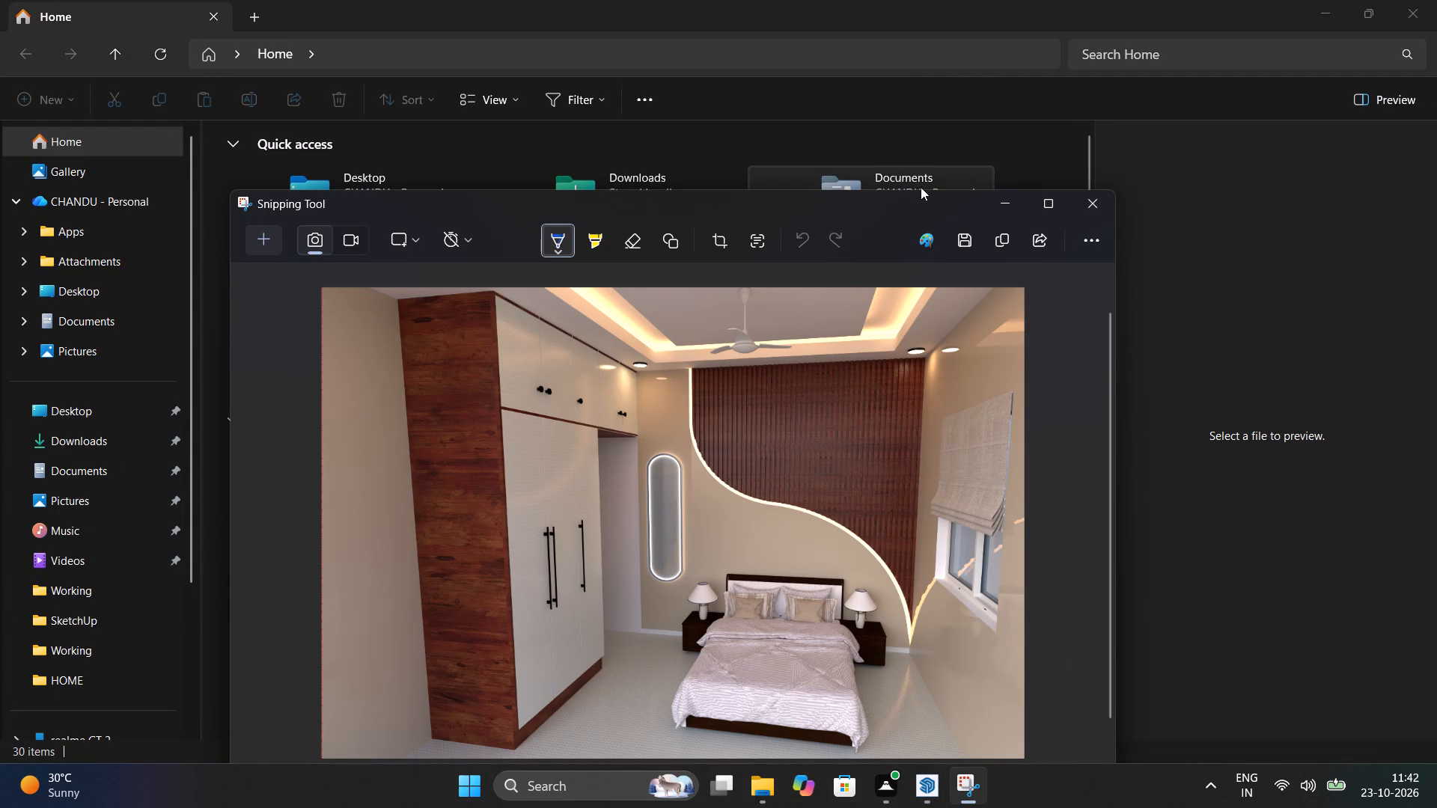
left_click_drag(927, 203, 965, 94)
left_click(1076, 95)
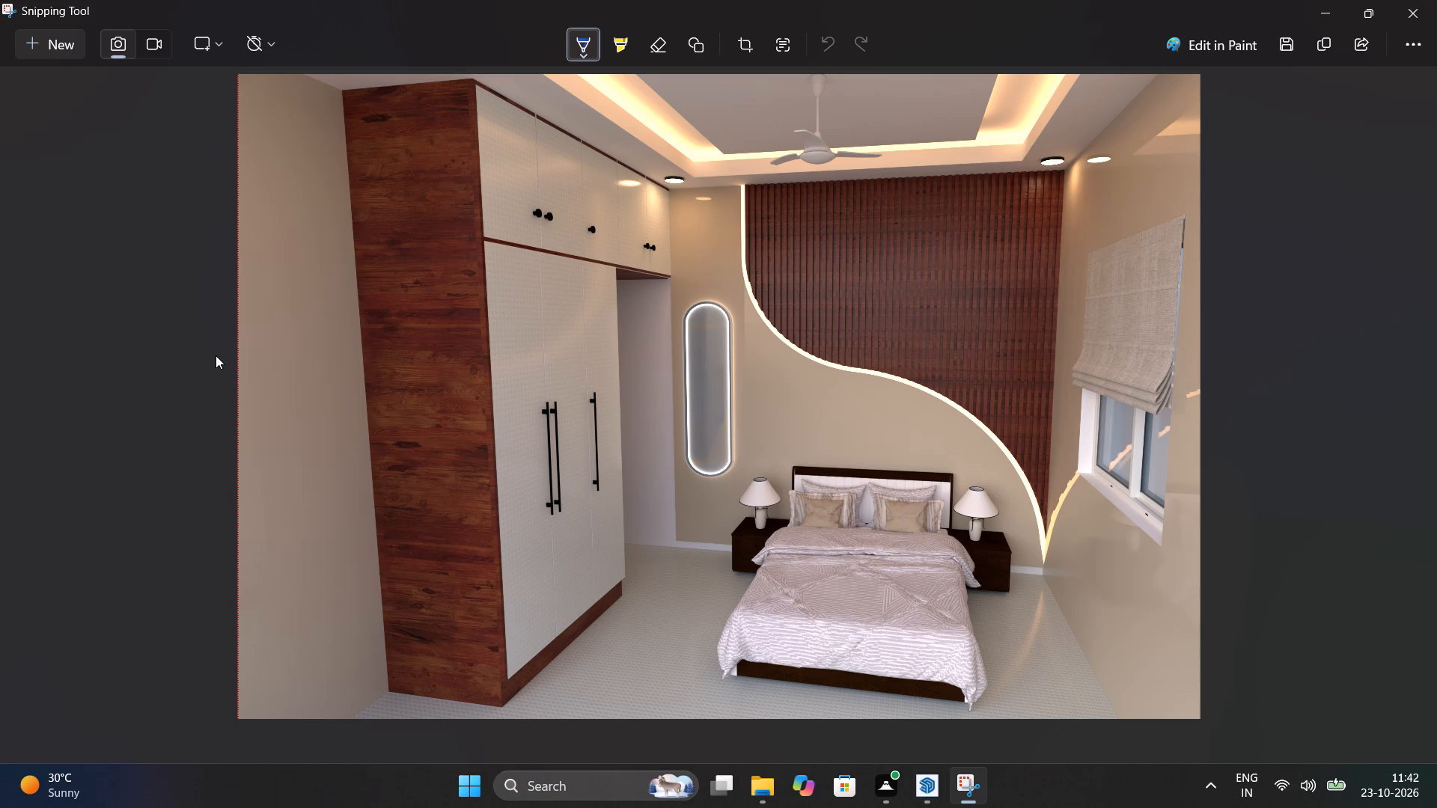
Print the snip with Microsoft Print to PDF in landscape, saving it in the SketchUp folder as LUXURY BEDROOM FUJI 13.
key("ctrl+p")
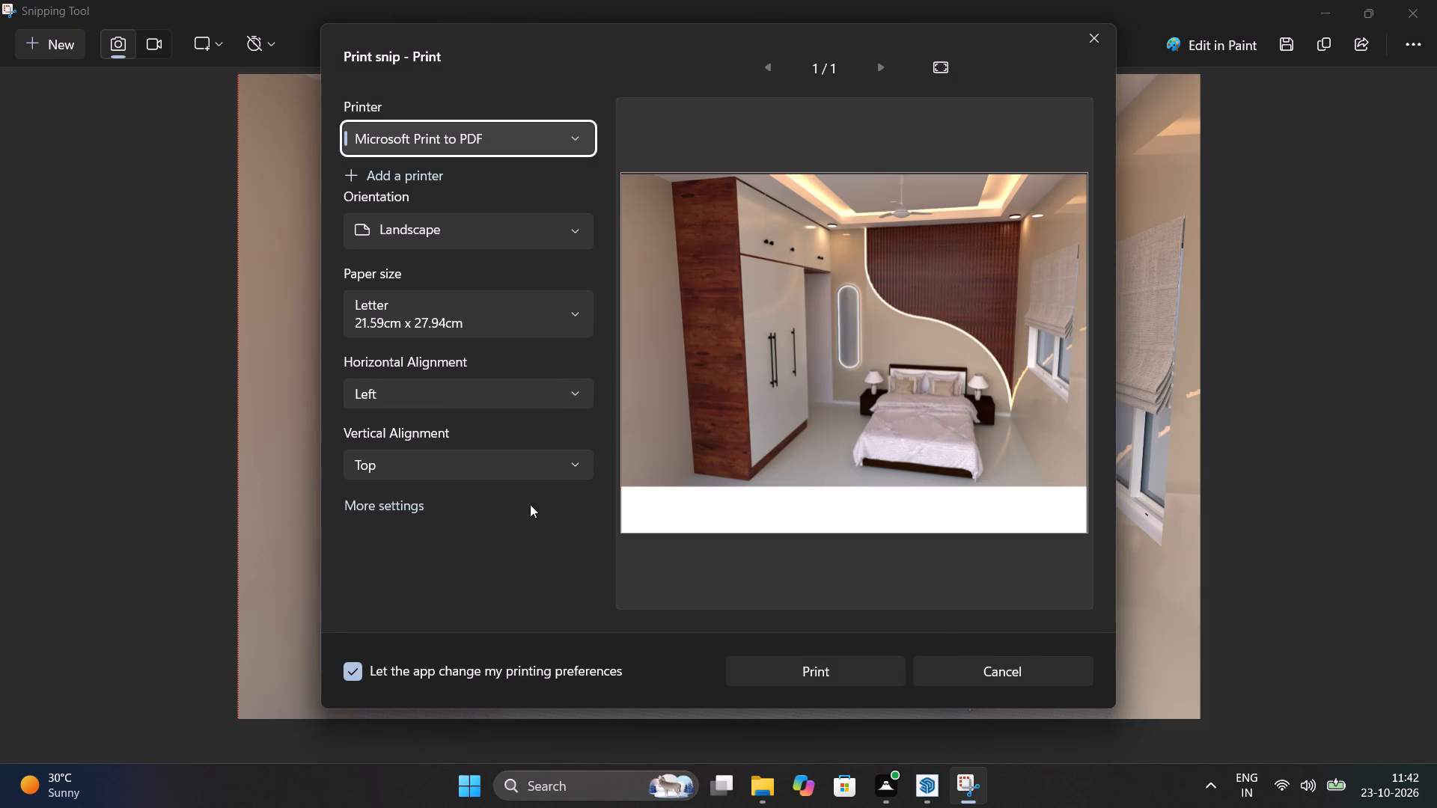
left_click(828, 673)
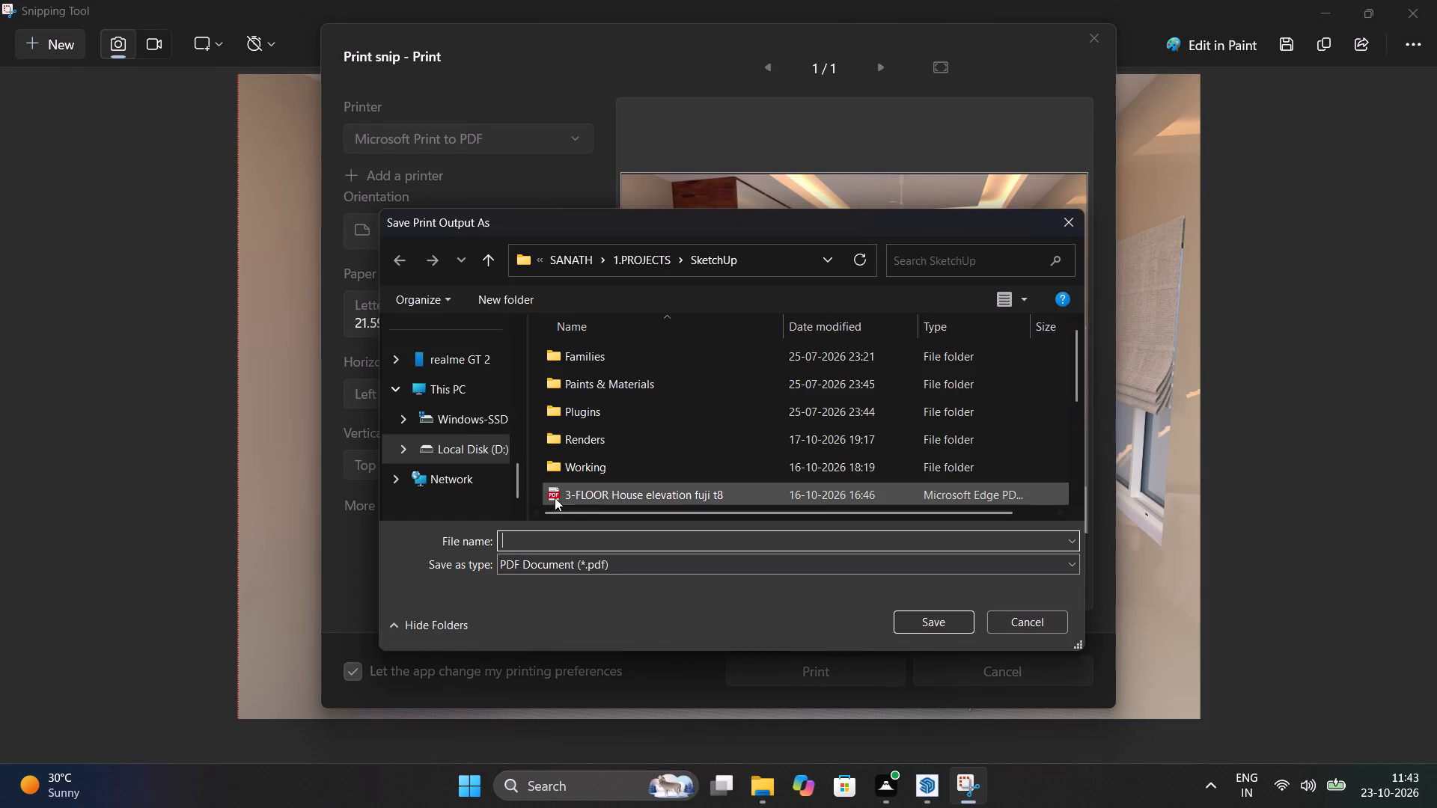
left_click(615, 540)
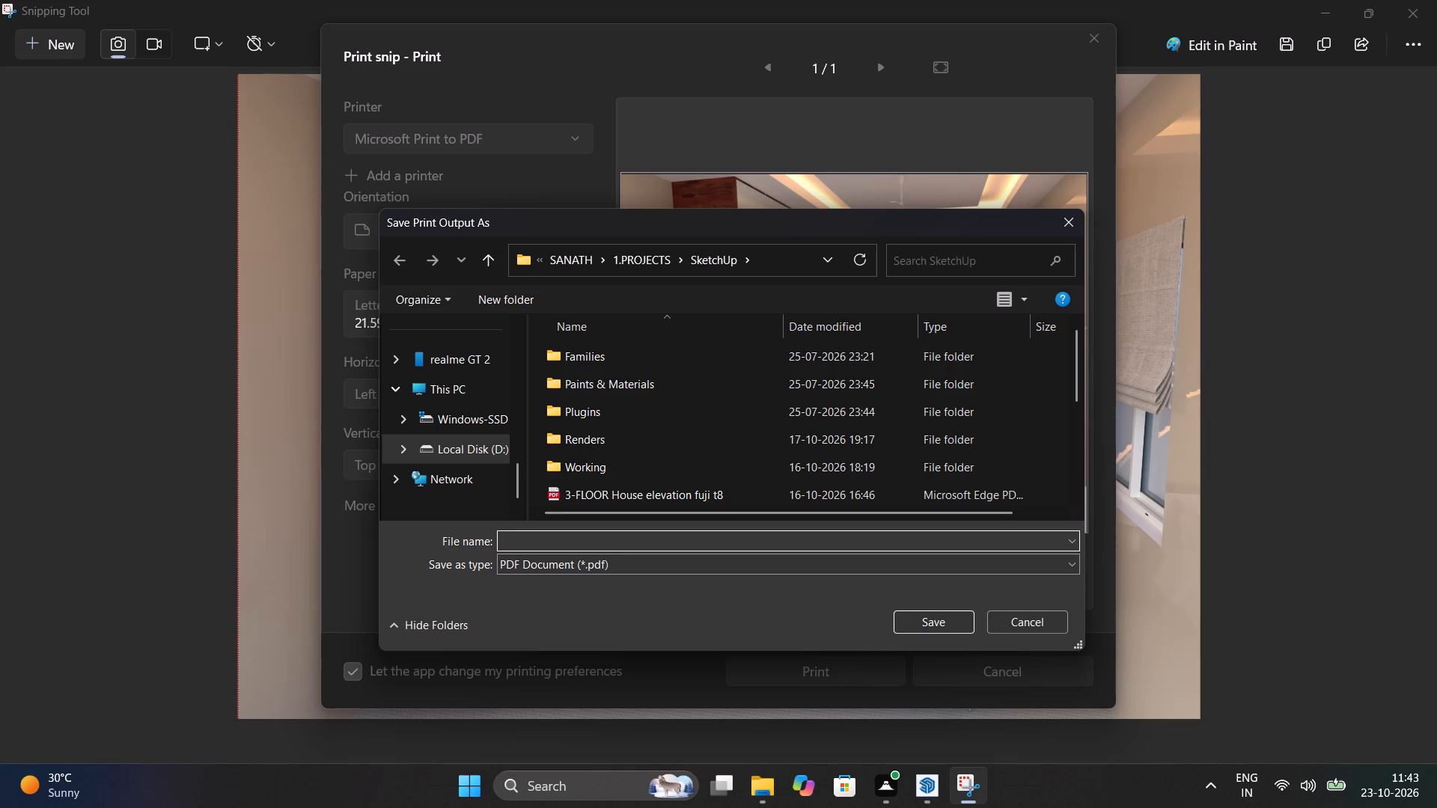
type("LUXU")
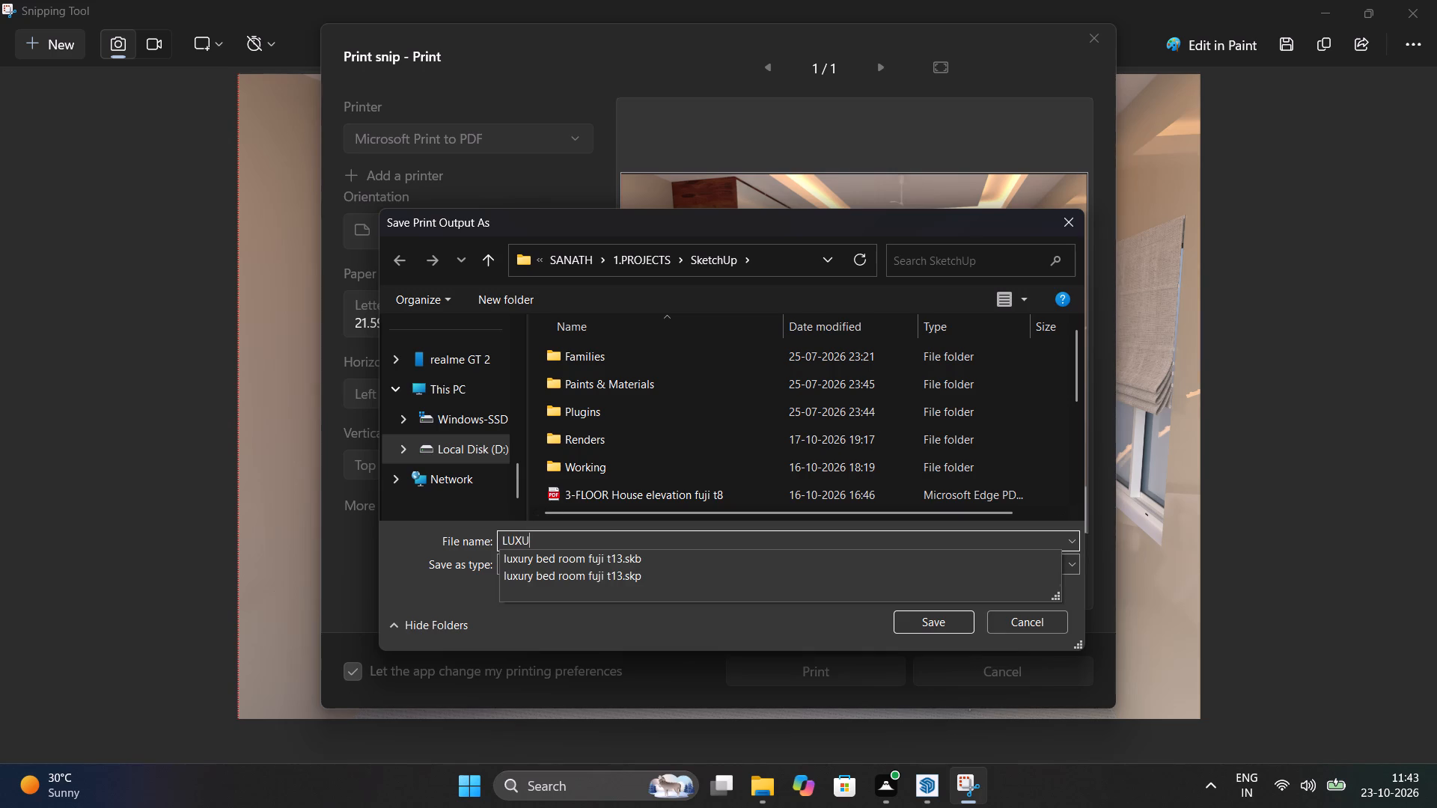
left_click(688, 557)
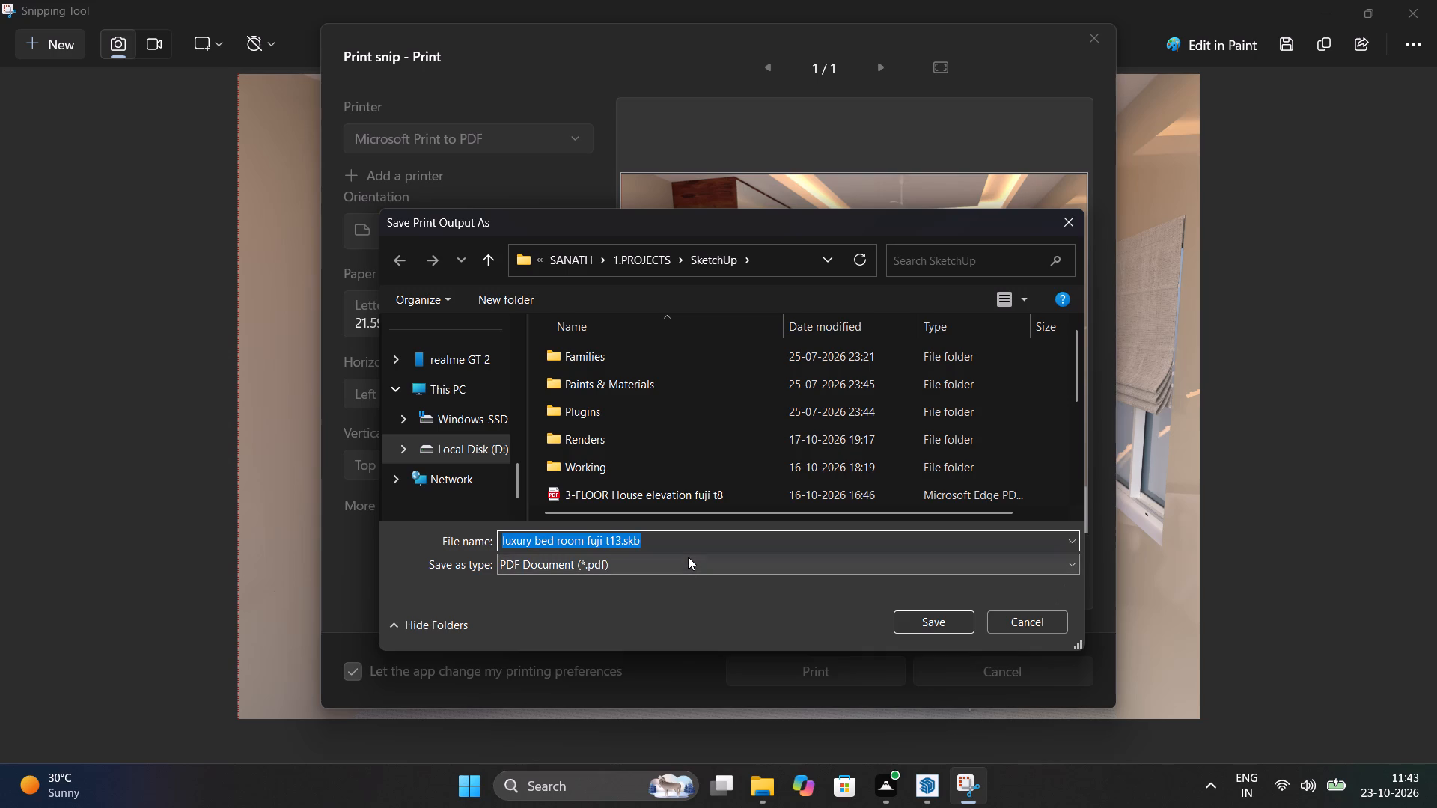
key("BackSpace")
type("LUXU")
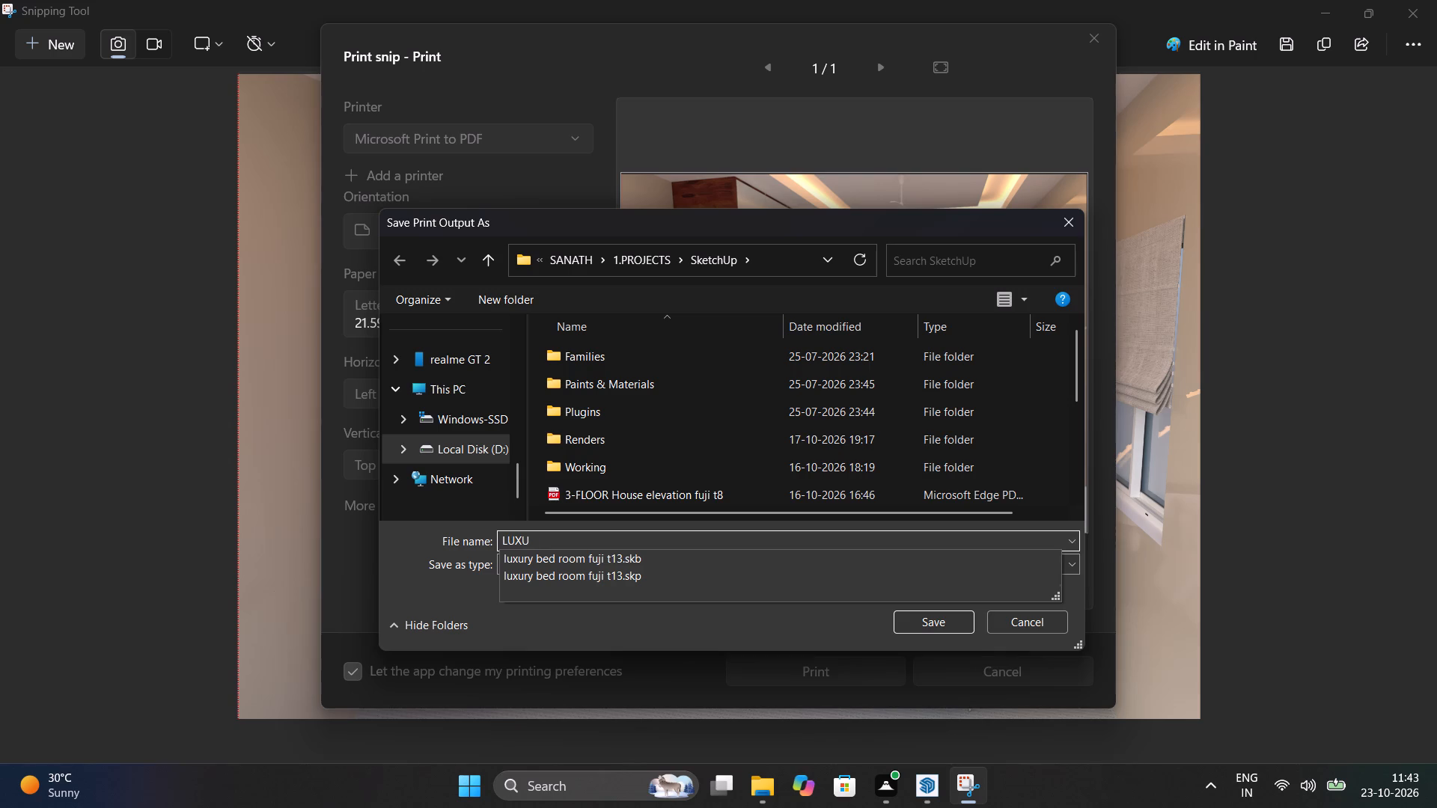
type("RY")
key("space")
type("BEDROOM")
key("space")
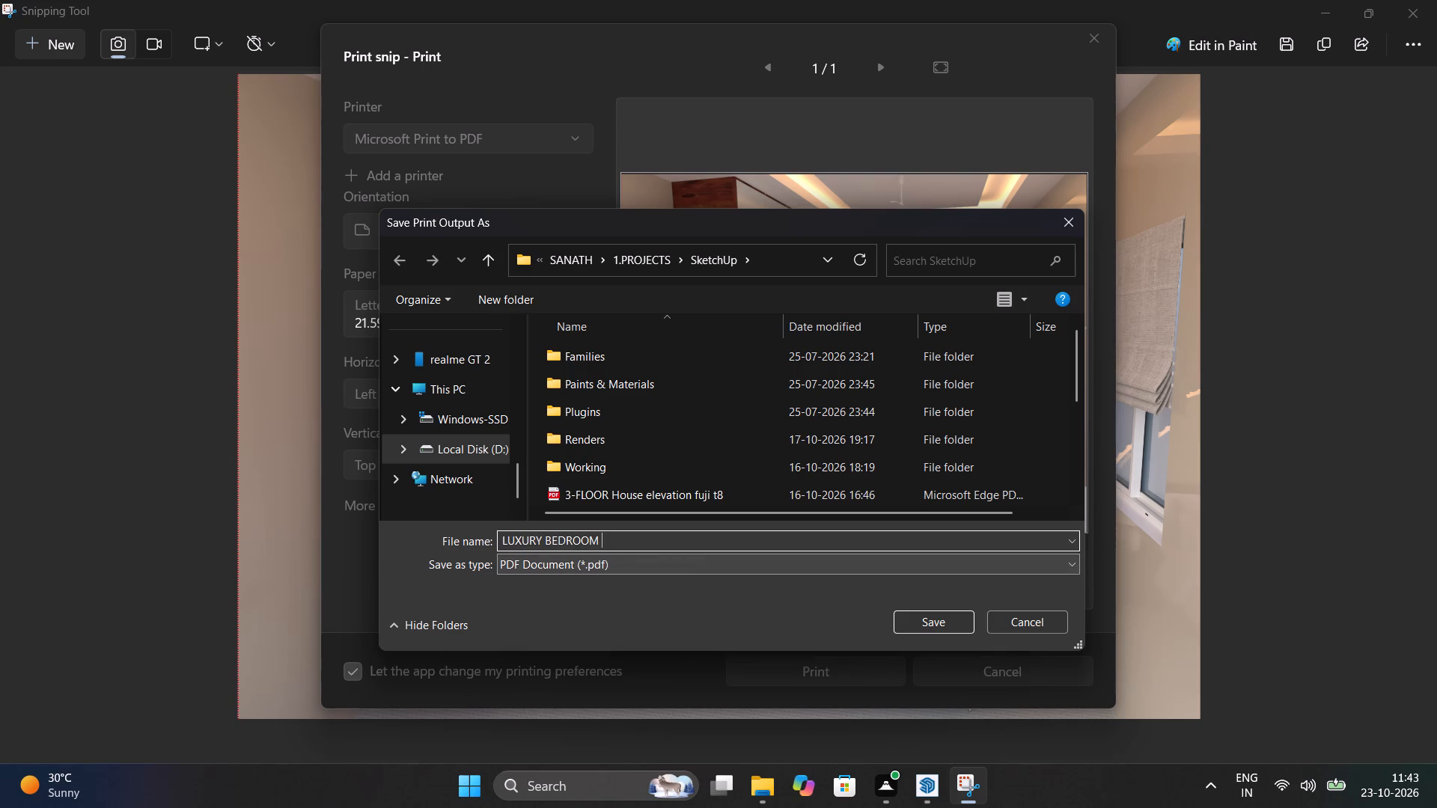
type("FUJI")
key("space")
type("13")
key("Return")
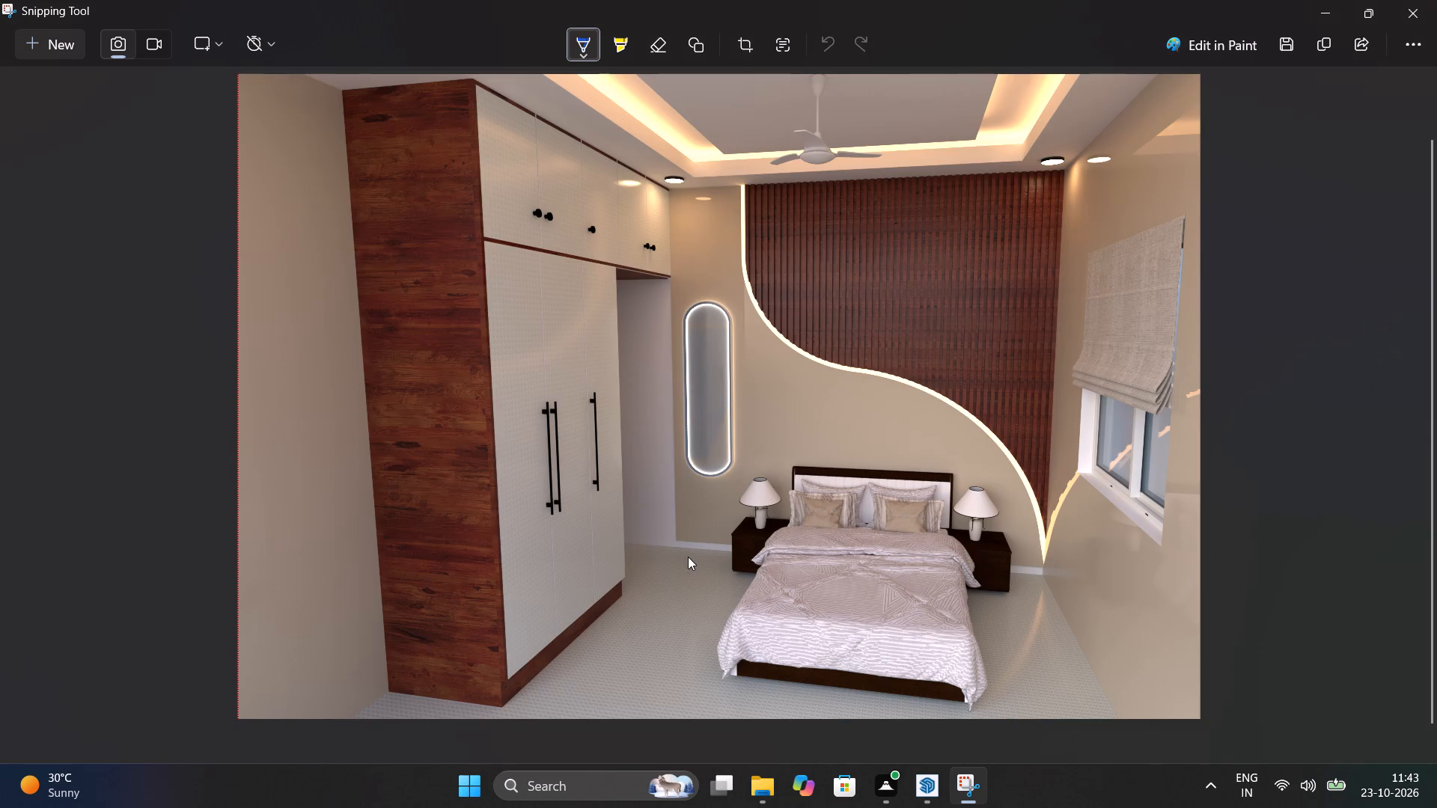
Open the newly saved bedroom PDF from the recent files in File Explorer and check the whole page.
left_click(760, 786)
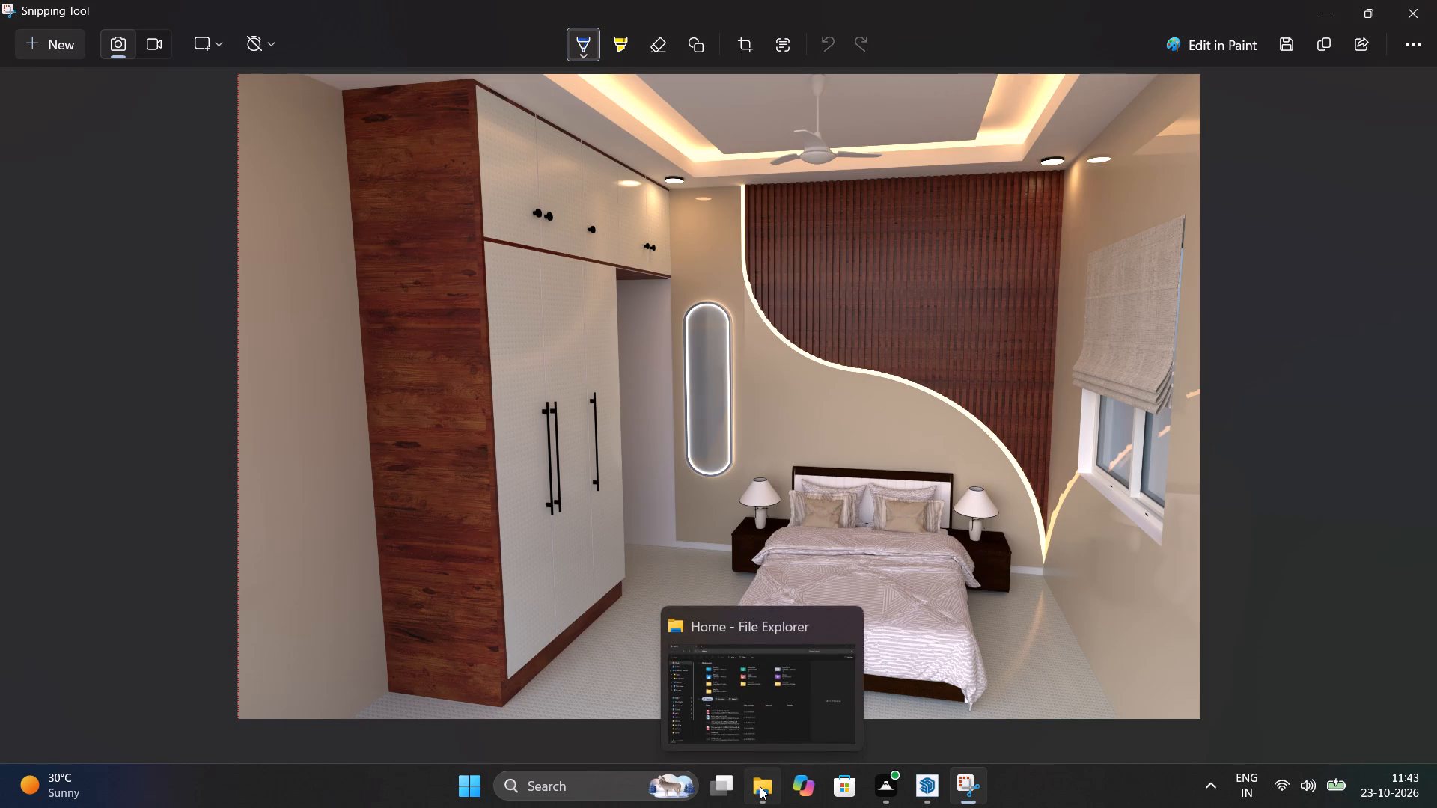
double_click(392, 509)
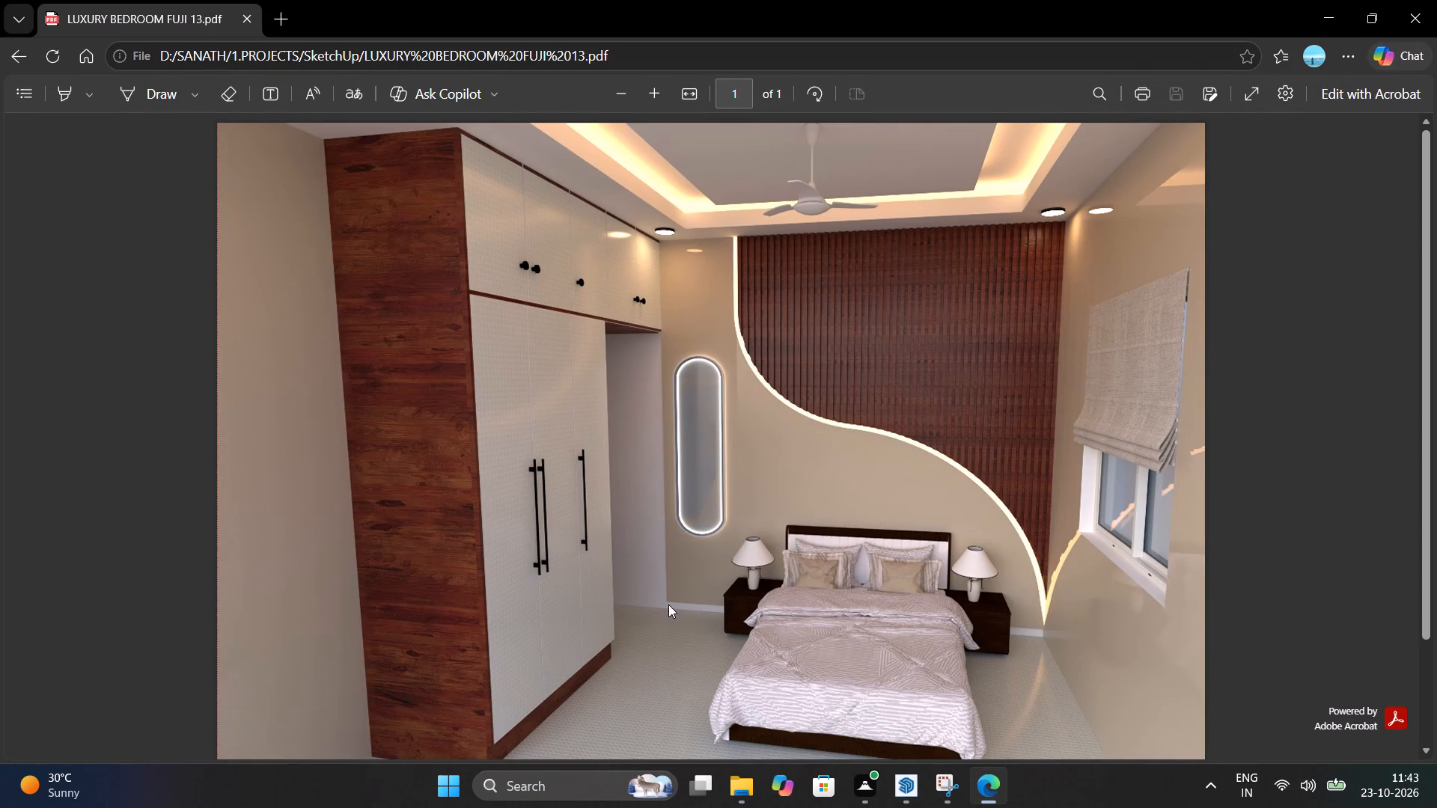
scroll(685, 589, "down", 1)
middle_click_drag(674, 584, 647, 647)
scroll(658, 606, "up", 1)
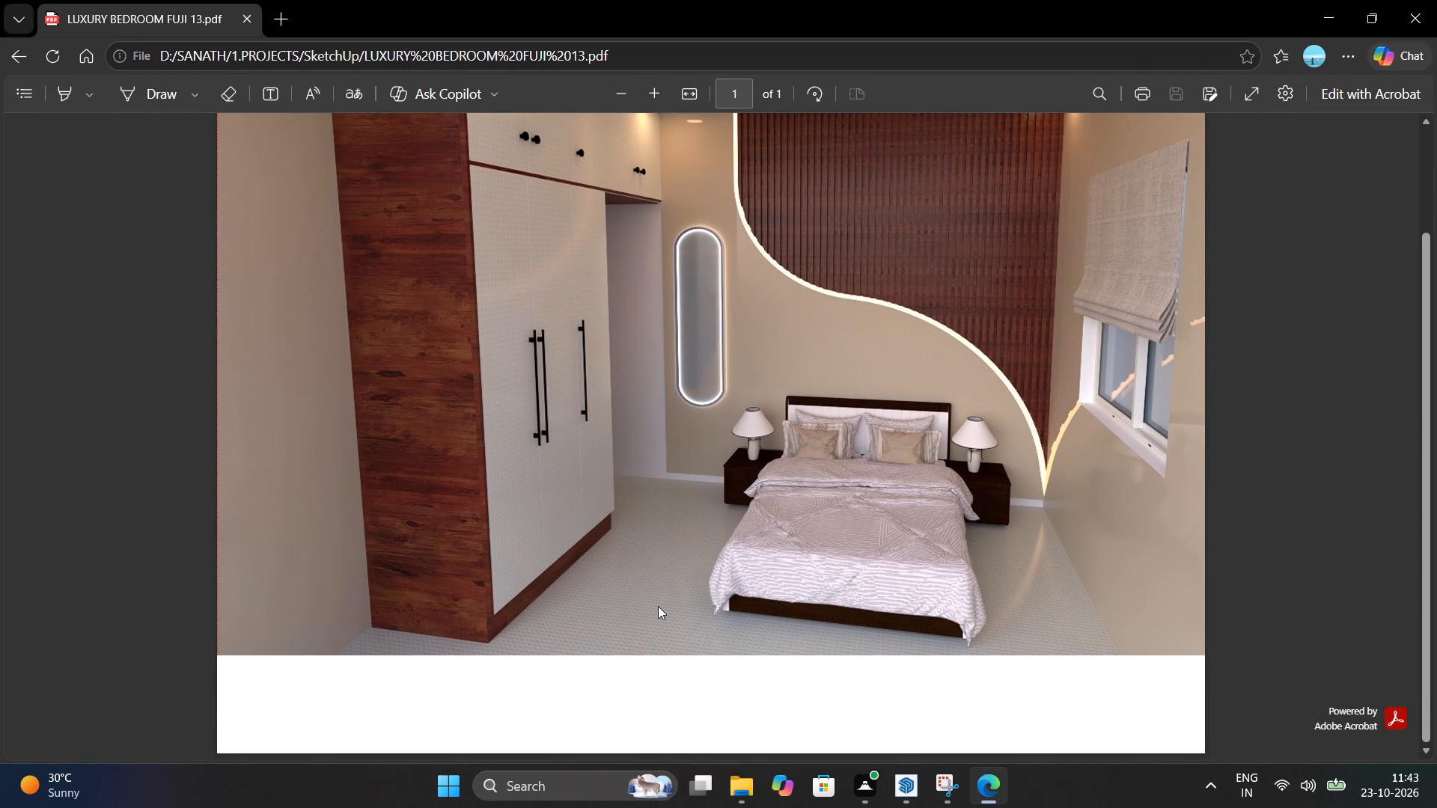
scroll(658, 606, "up", 3)
scroll(715, 515, "down", 3)
scroll(715, 515, "up", 3)
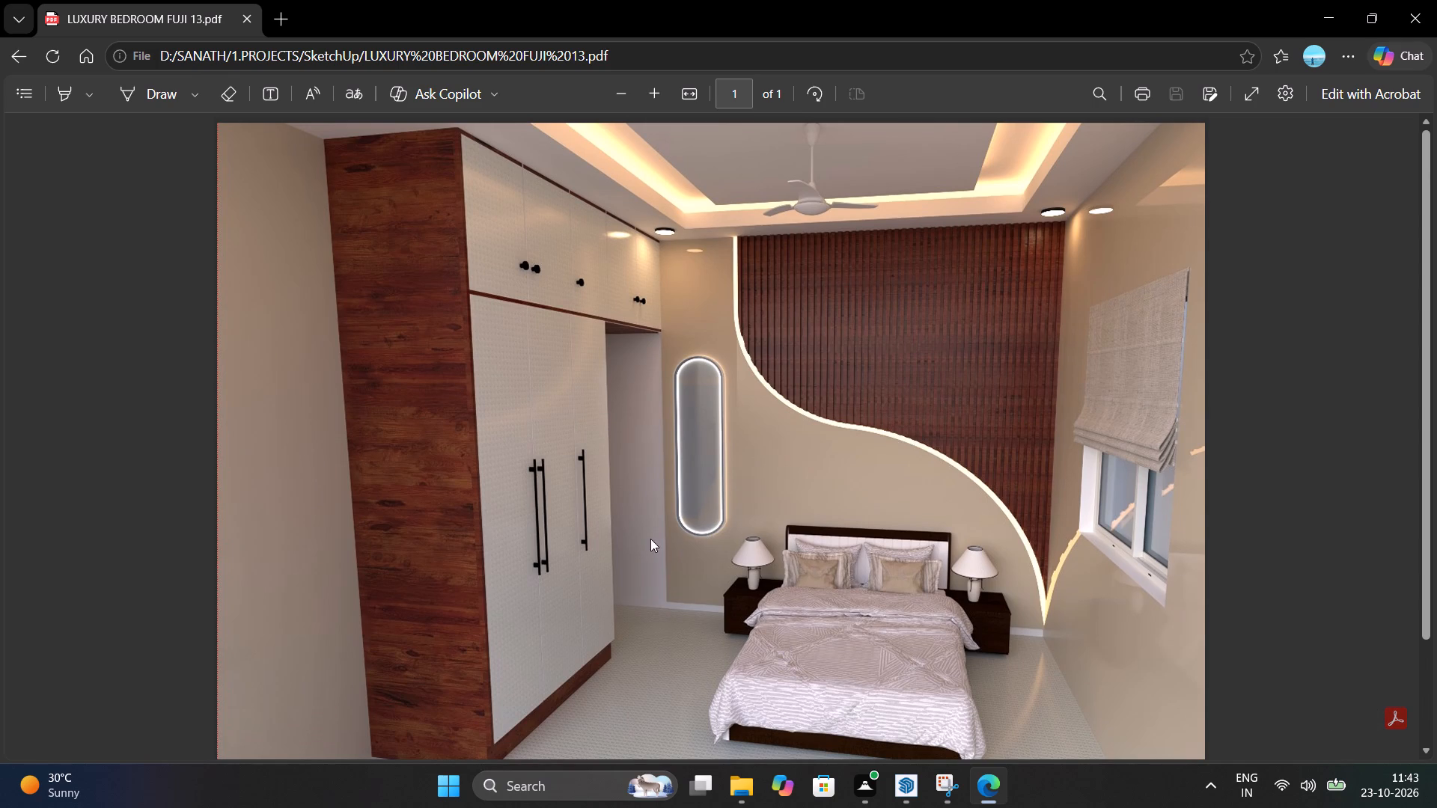
Close the PDF, File Explorer and the Snipping Tool to return to SketchUp.
left_click(1408, 13)
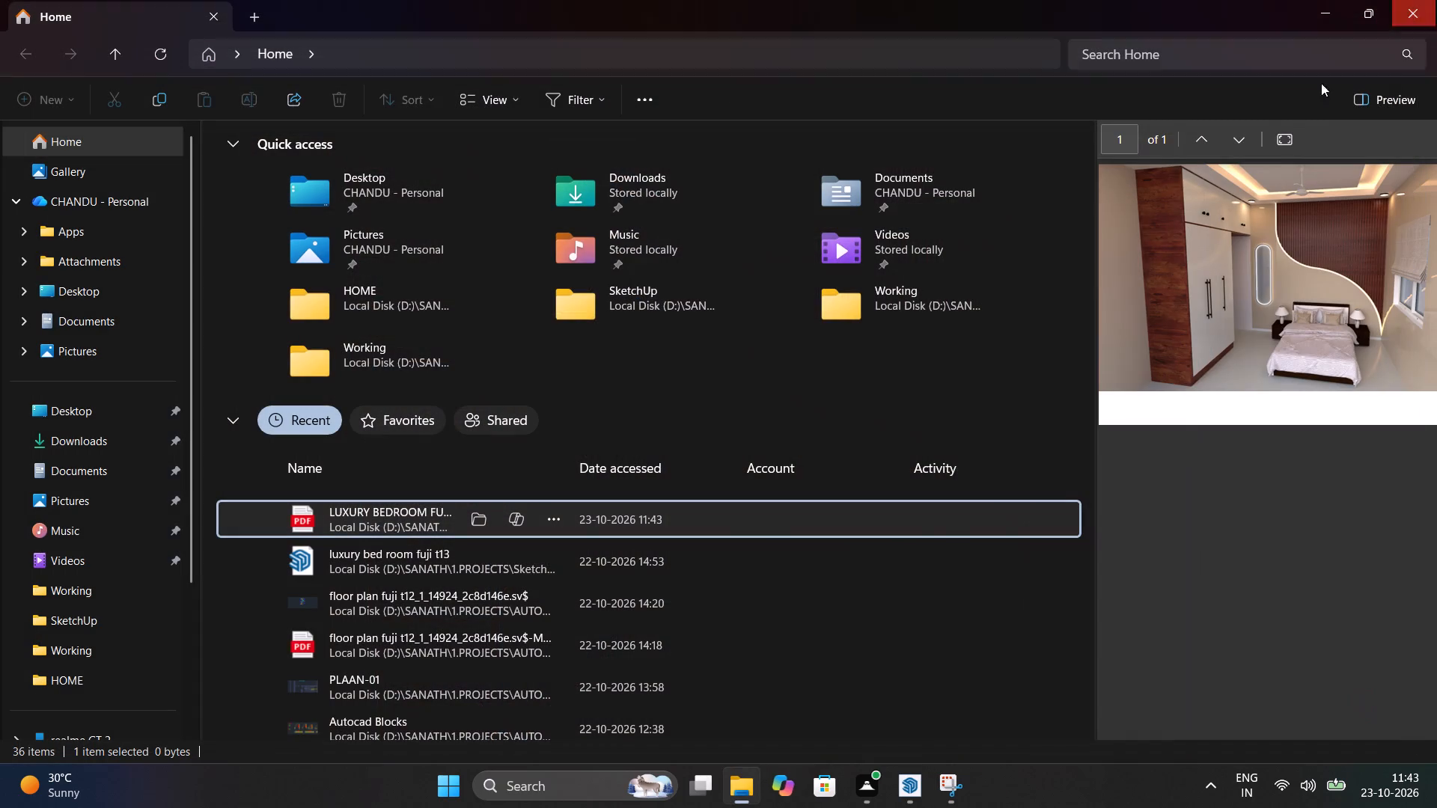
left_click(1418, 3)
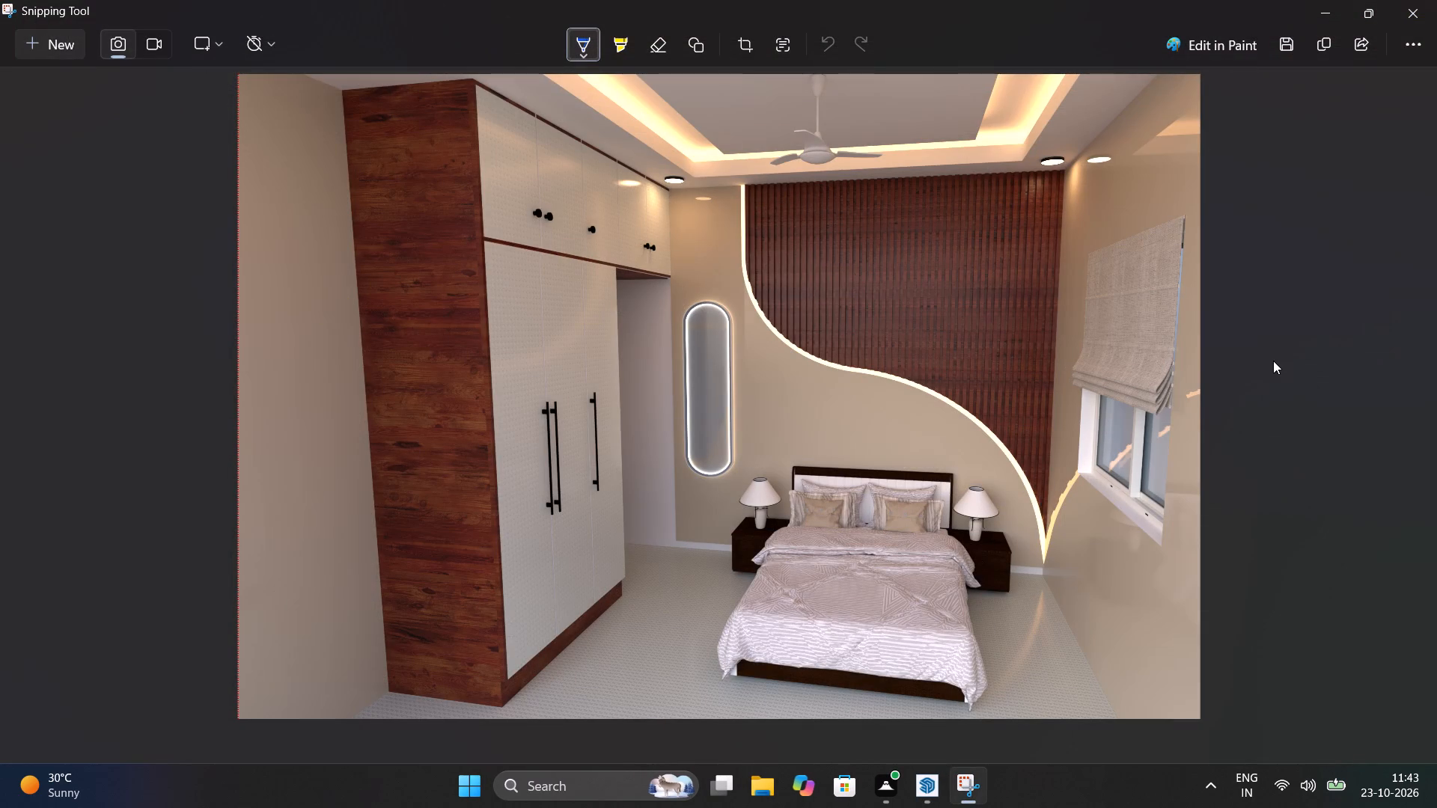
left_click(1421, 0)
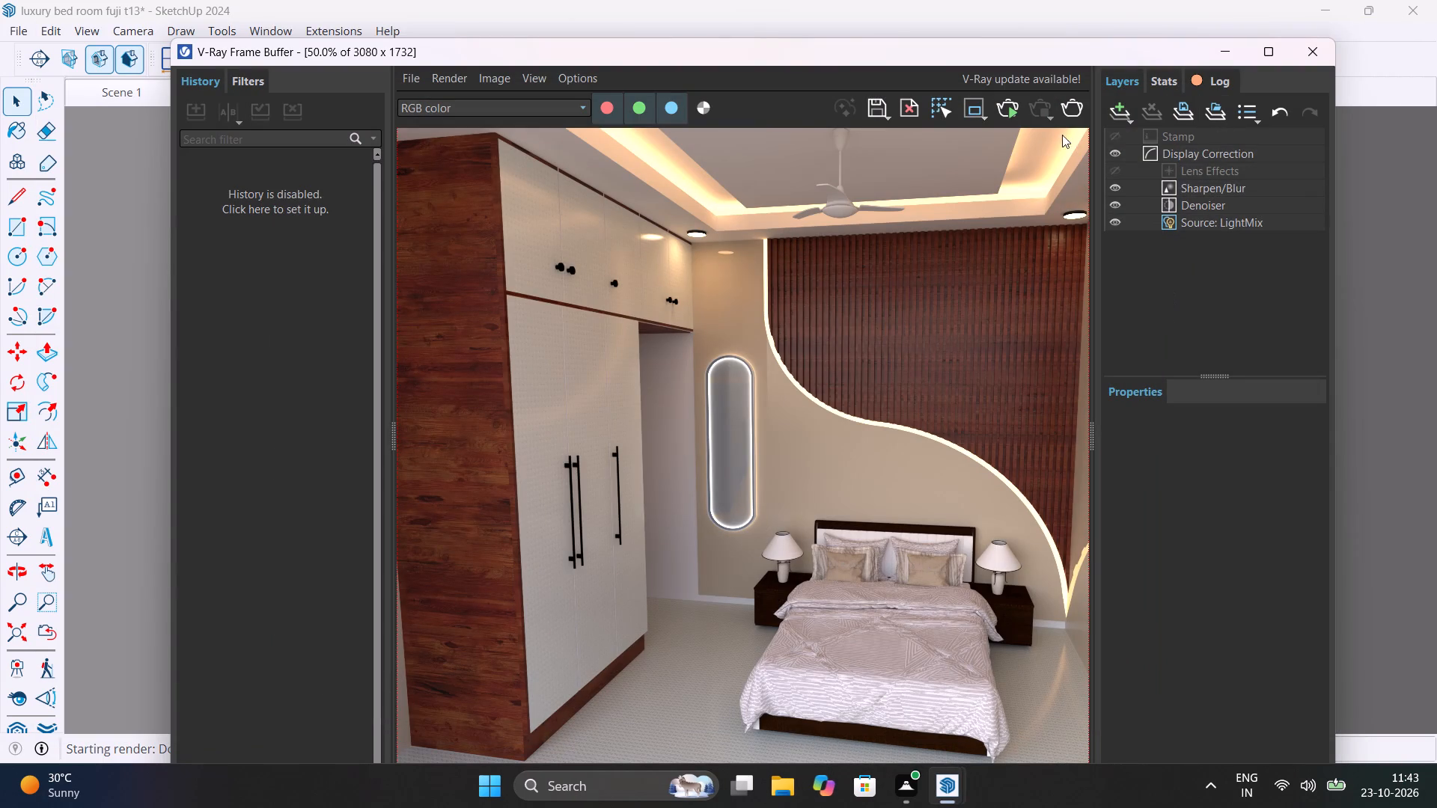
Start V-Ray interactive rendering and close the V-Ray Frame Buffer.
left_click(1005, 112)
left_click(1308, 55)
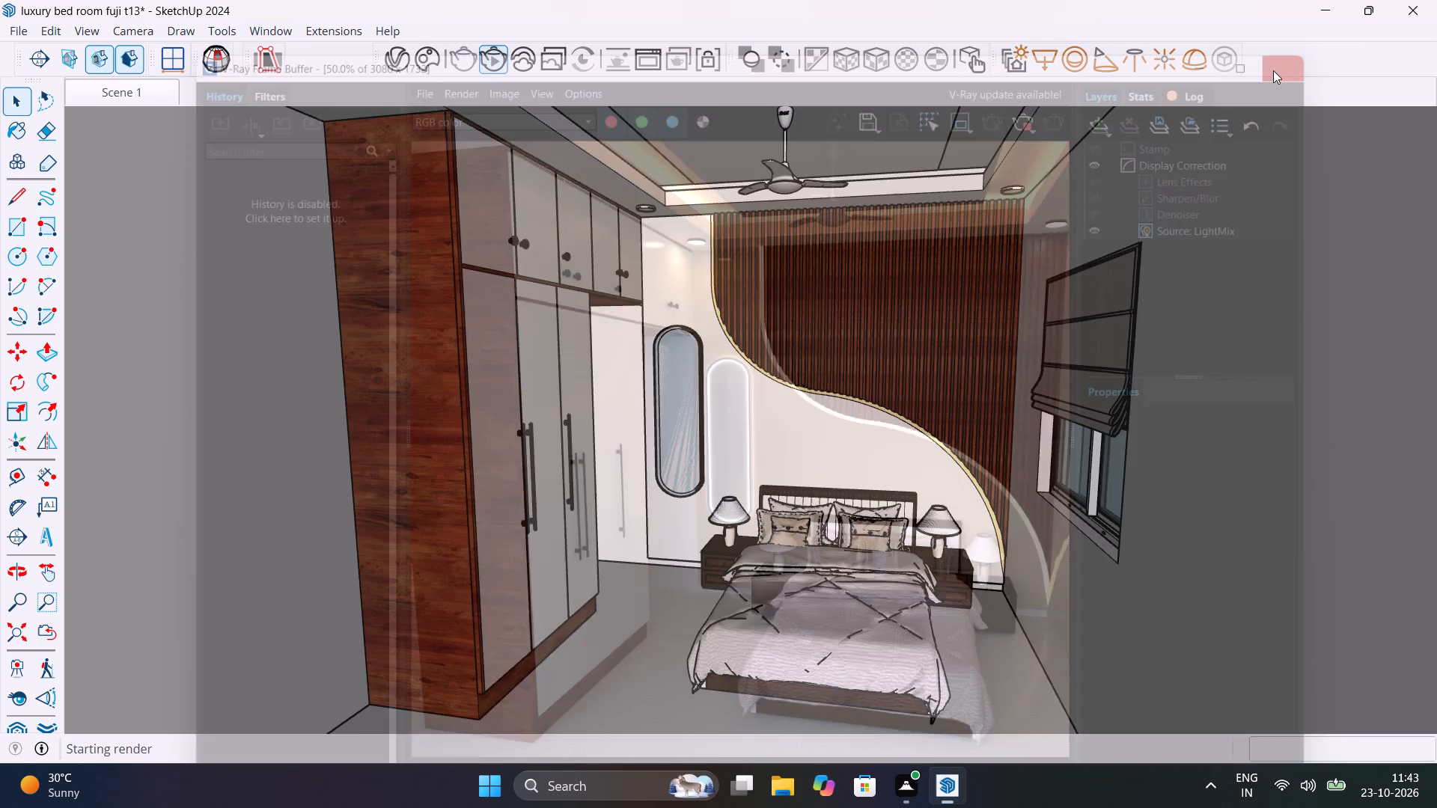
Import the Marble White 601 37.77cm material from the downloaded assets in Chaos Cosmos.
middle_click_drag(715, 523, 715, 511)
scroll(715, 522, "up", 1, "shift")
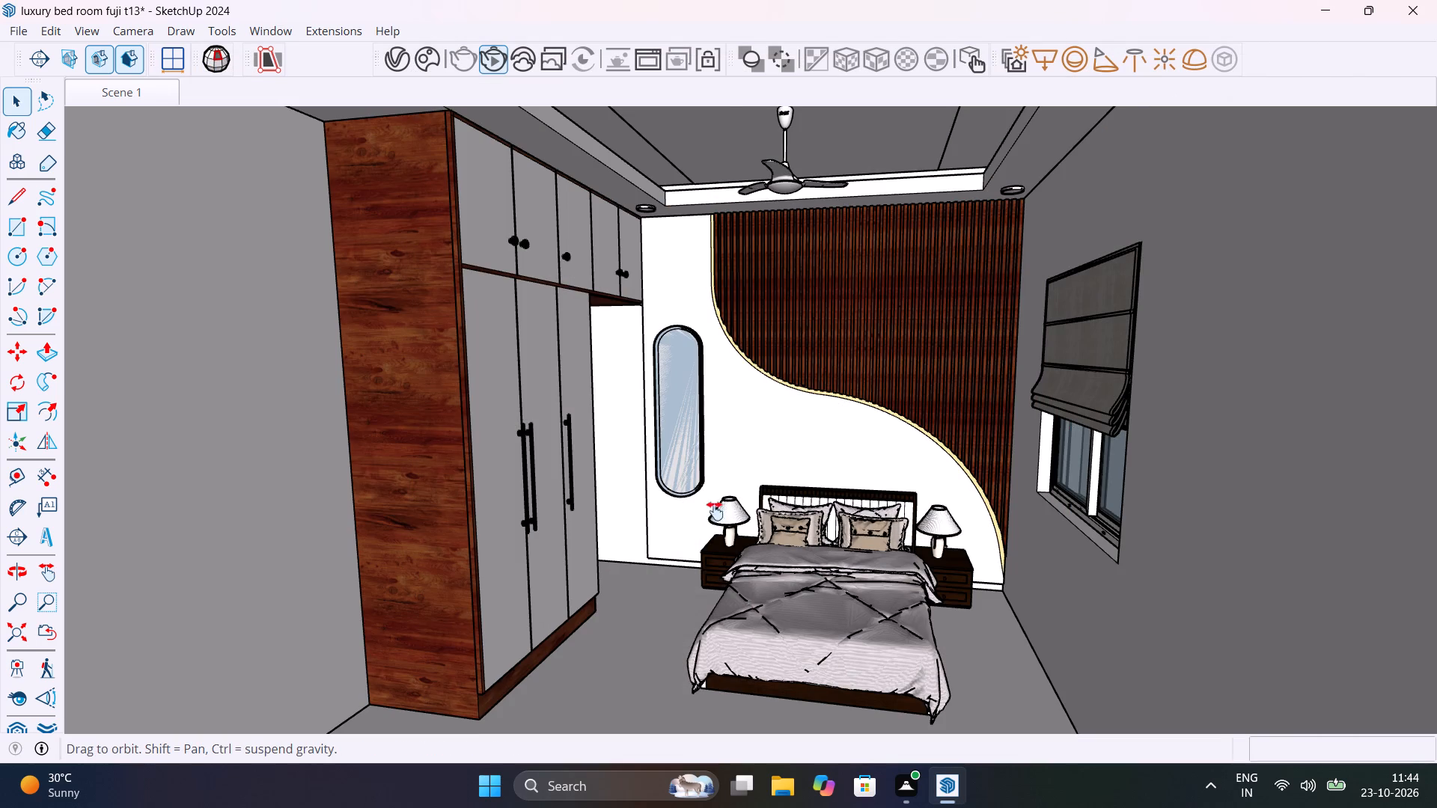
middle_click_drag(715, 511, 759, 492)
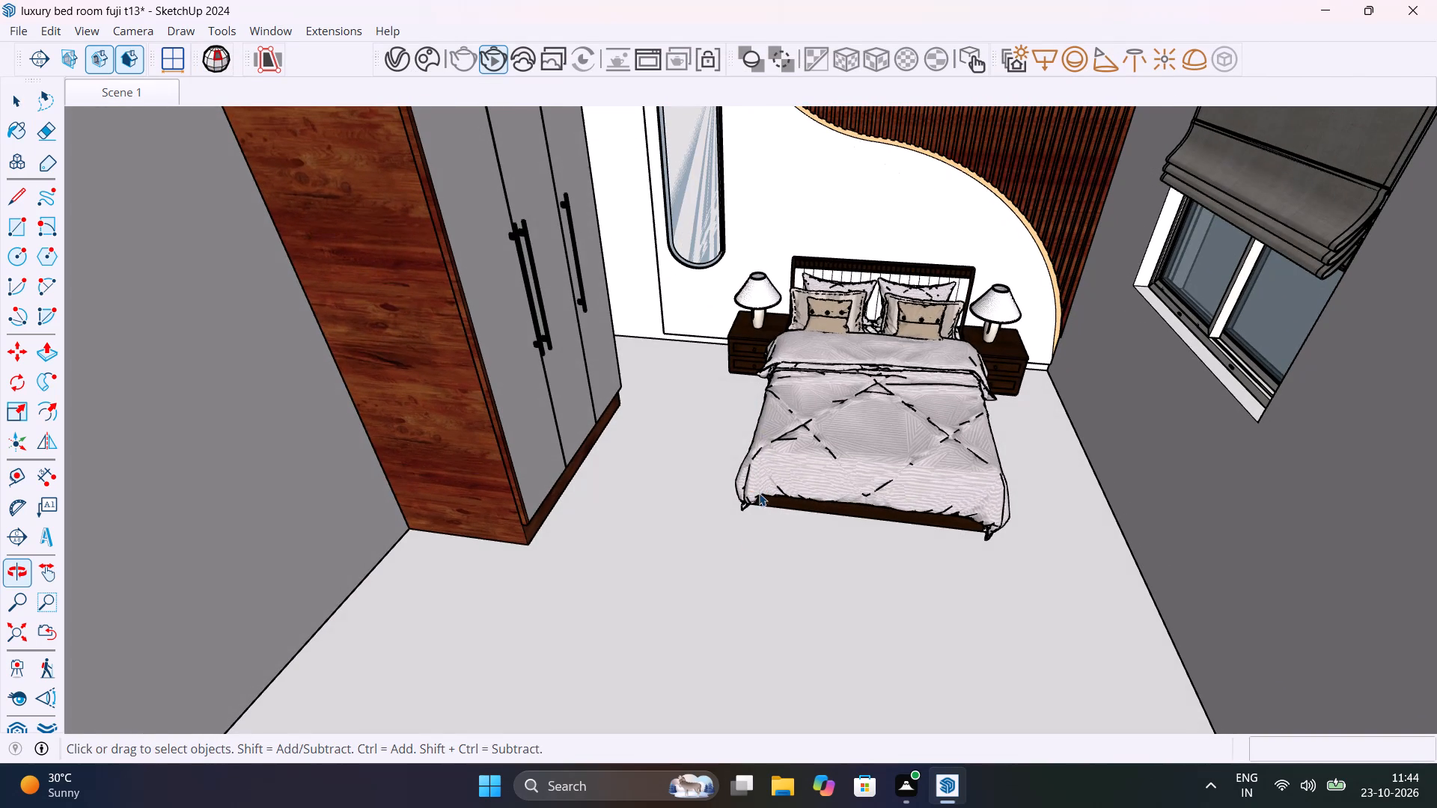
left_click(435, 61)
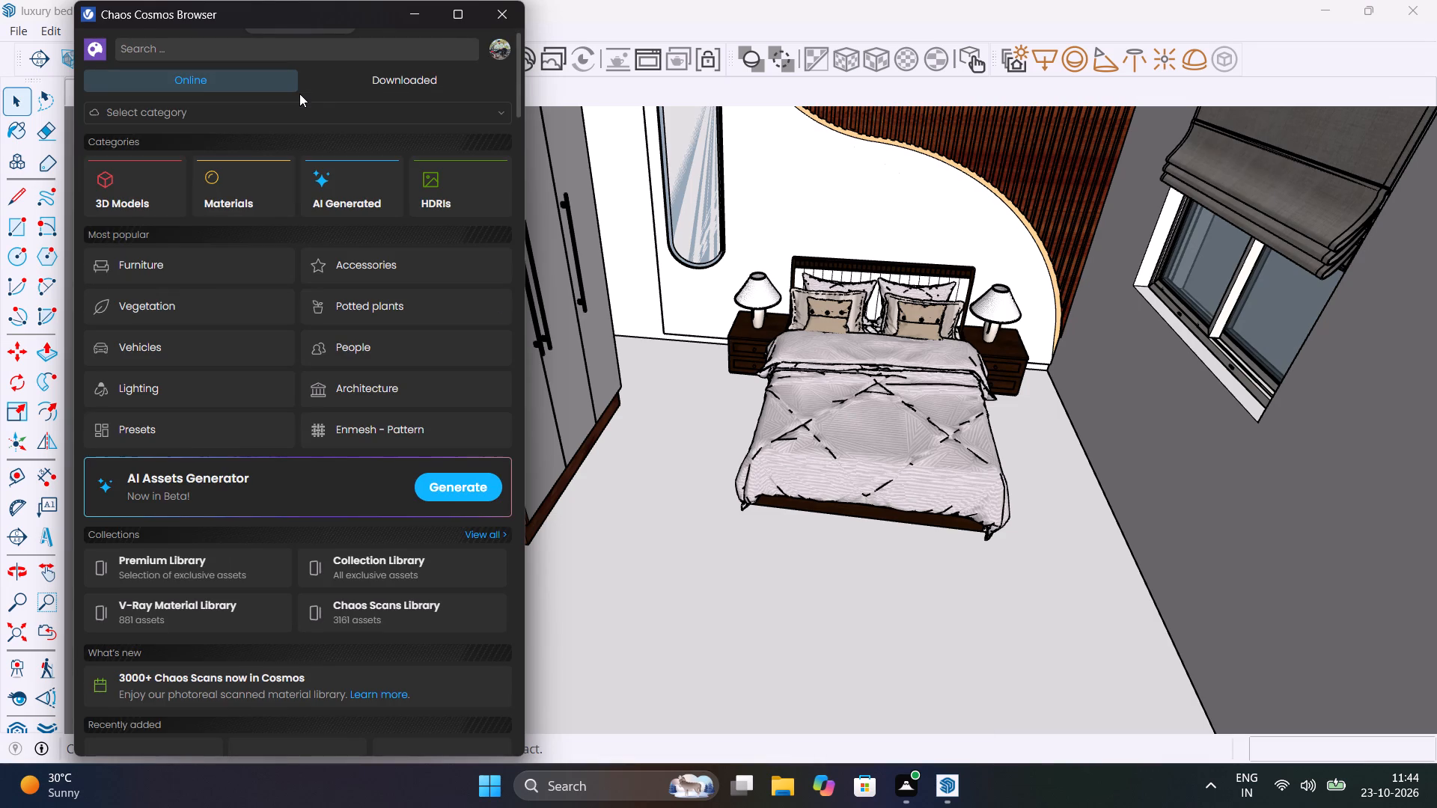
left_click(412, 82)
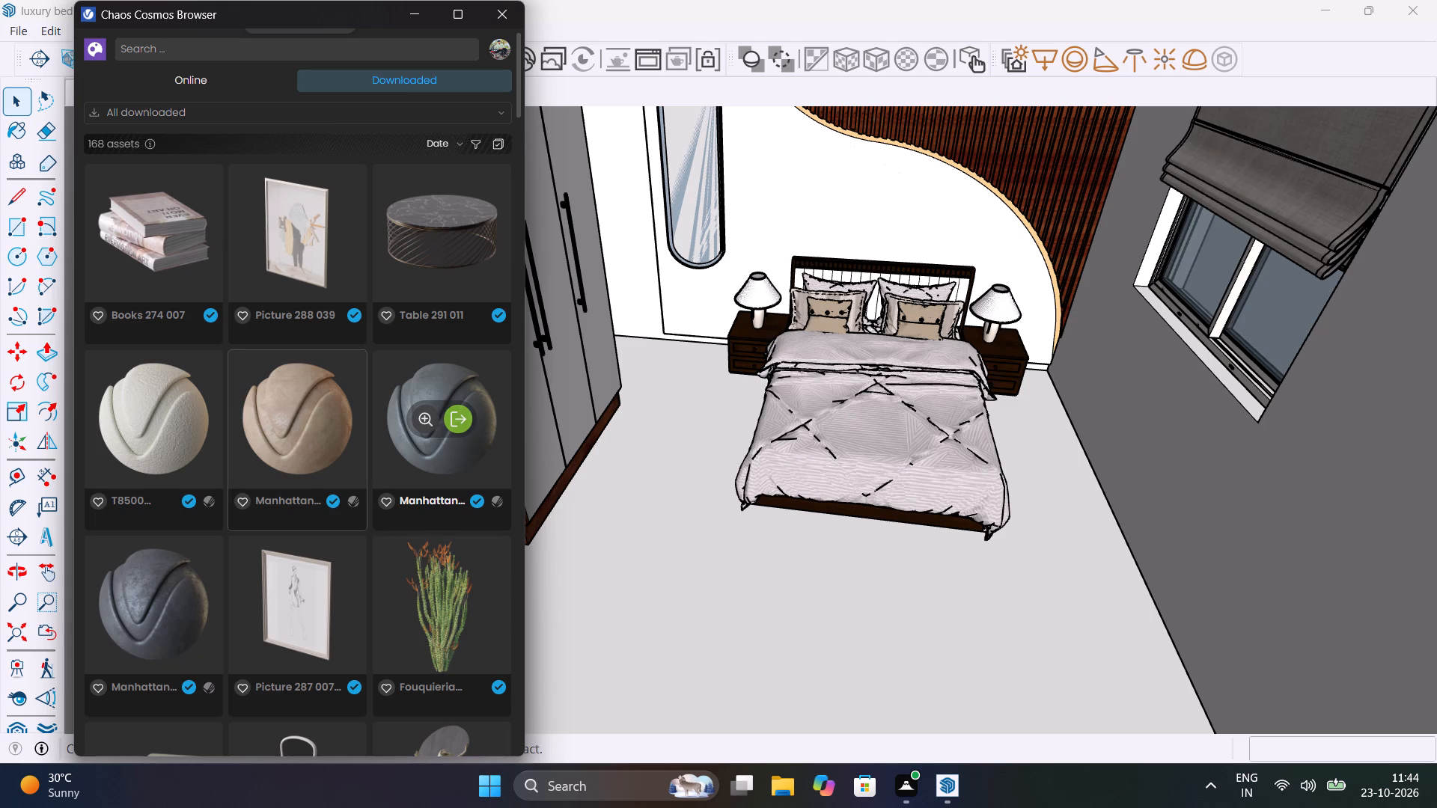
scroll(288, 483, "down", 9)
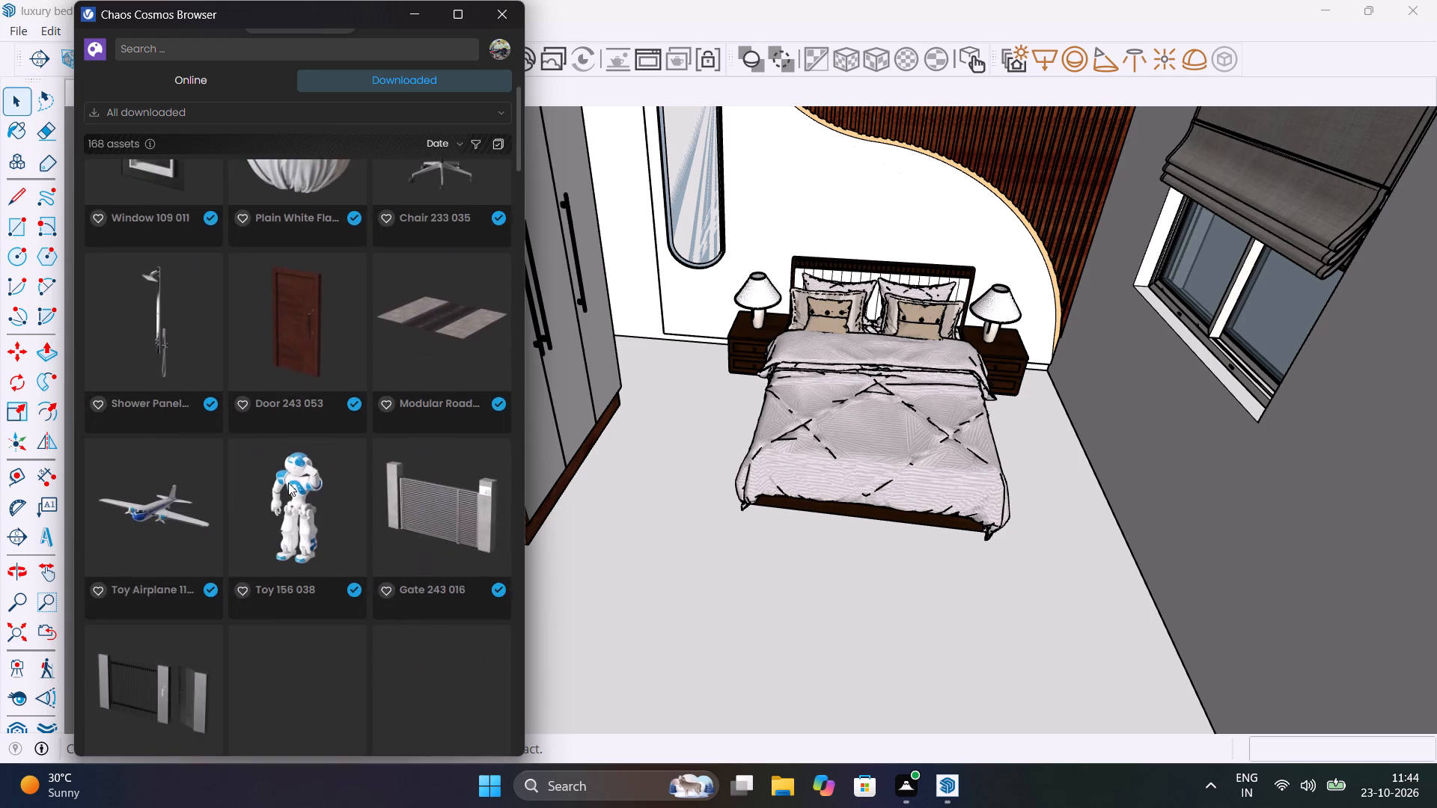
scroll(288, 483, "down", 4)
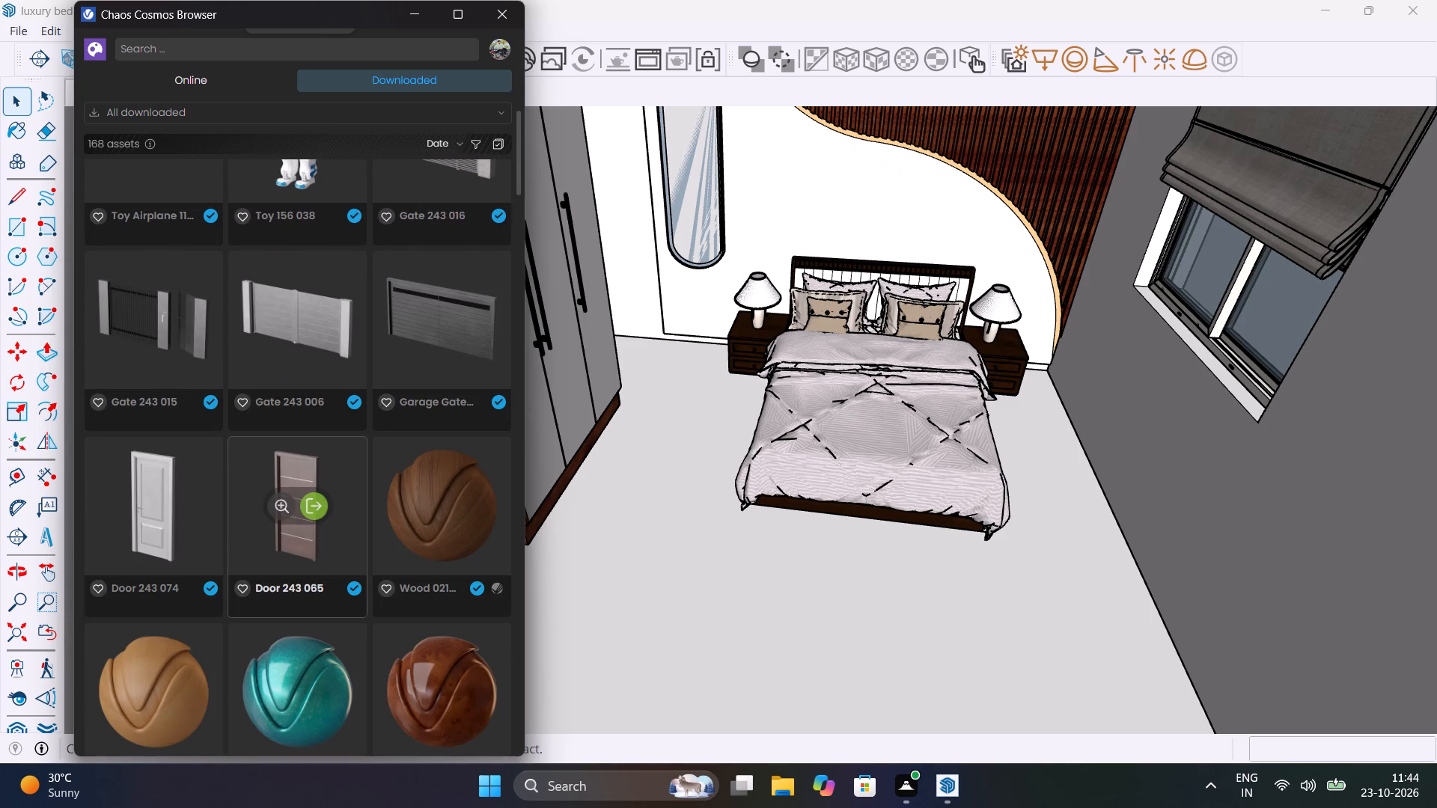
scroll(288, 483, "down", 3)
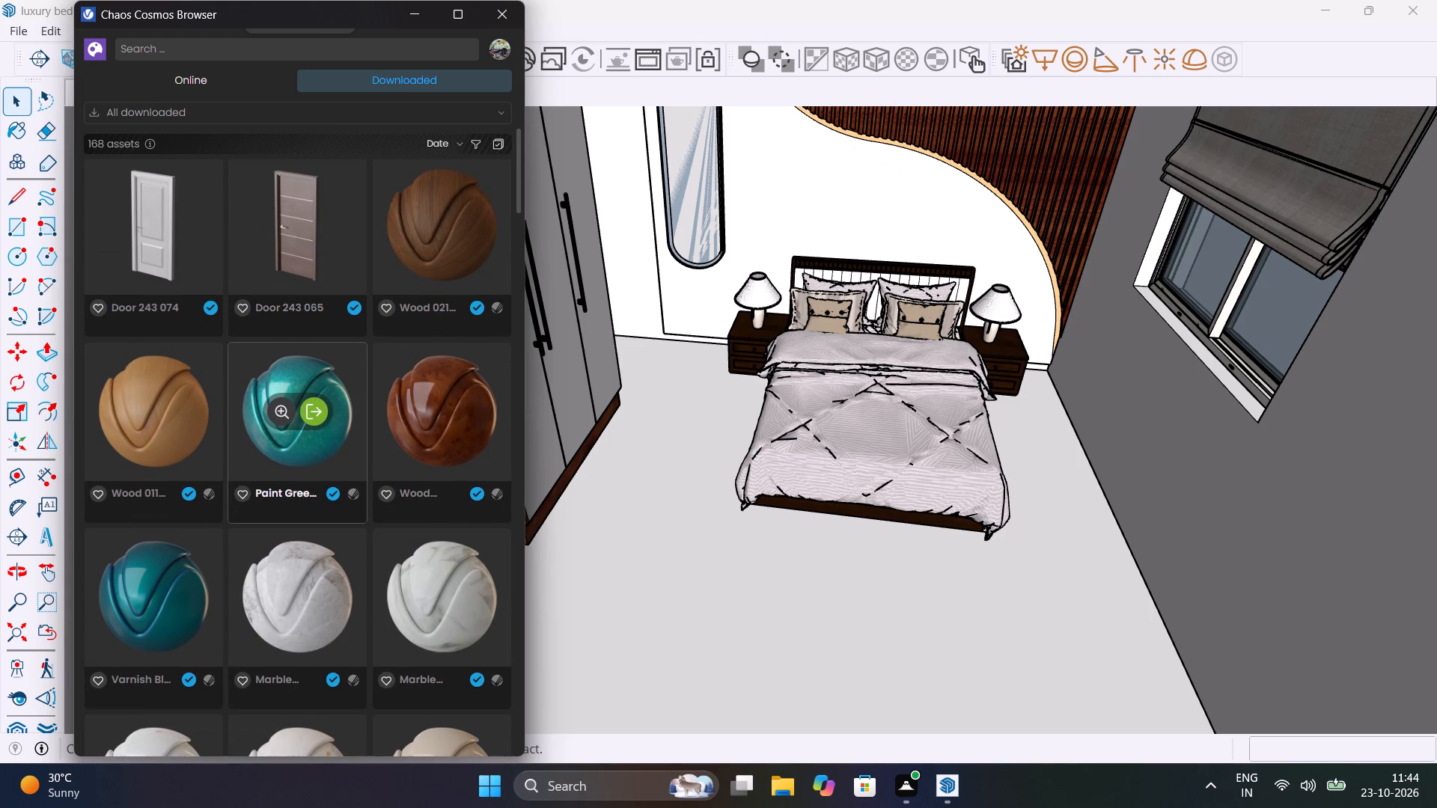
scroll(288, 483, "down", 2)
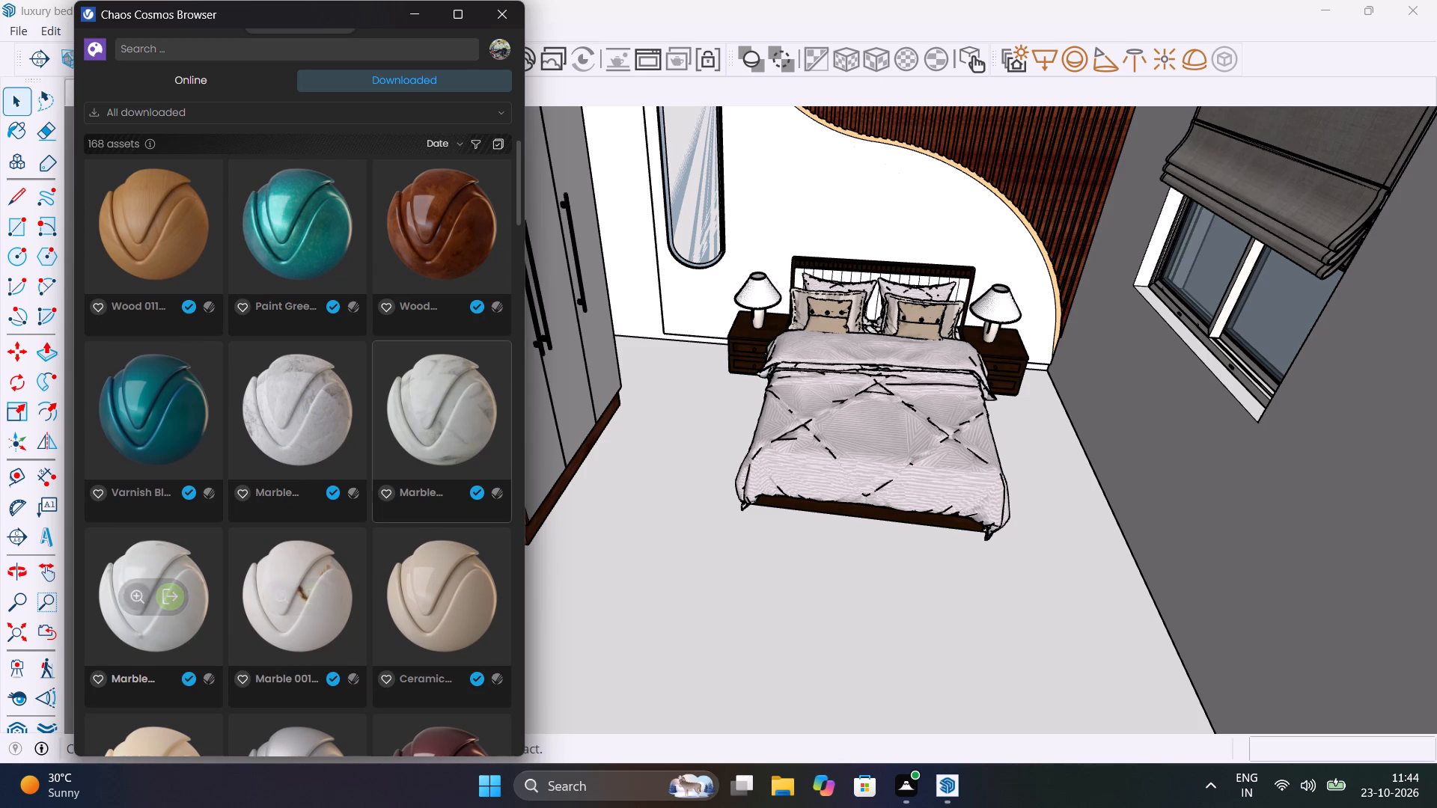
left_click(455, 406)
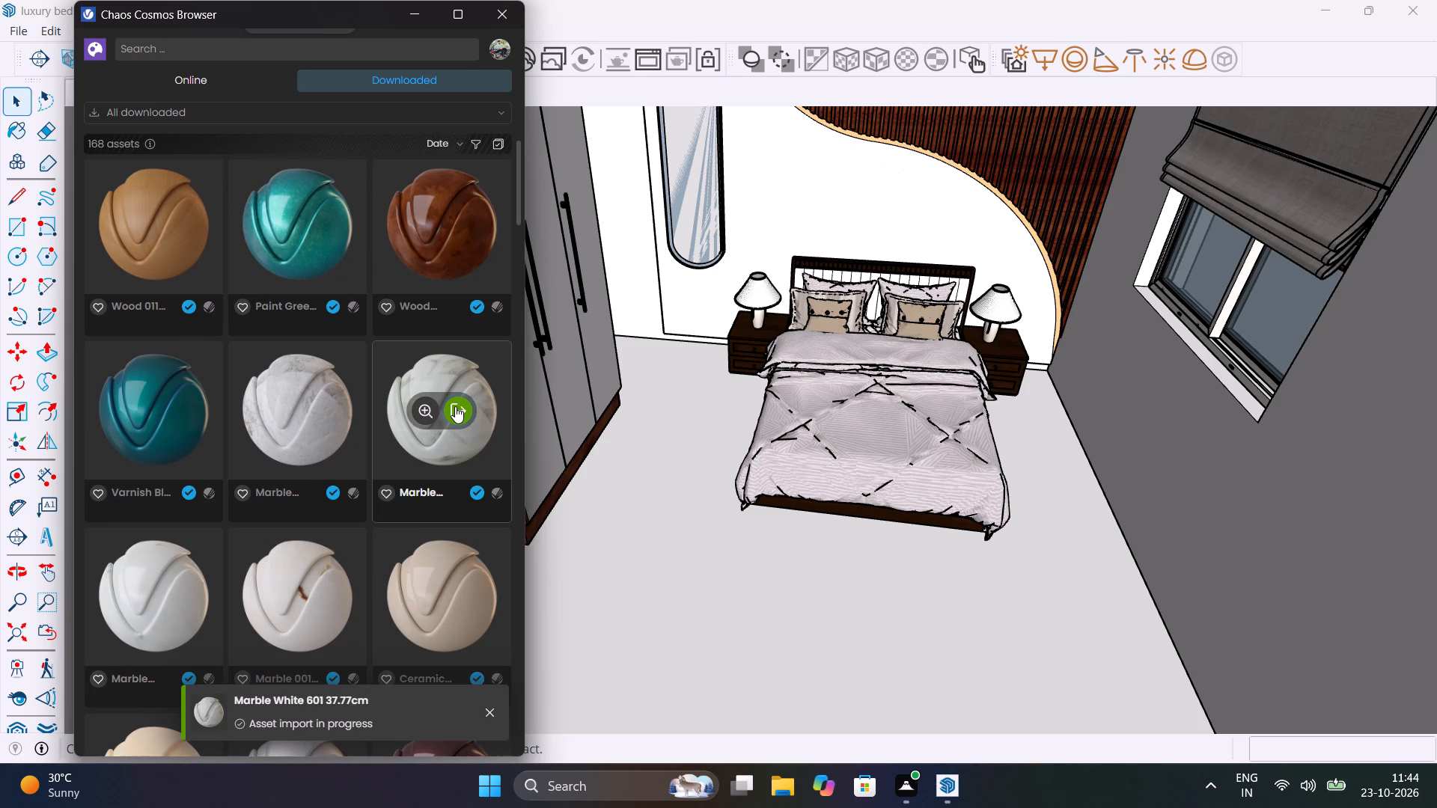
Select the bedroom floor inside its group and apply the newly imported Marble White 601 37.77cm material from the V-Ray Asset Editor.
left_click_drag(351, 8, 243, 92)
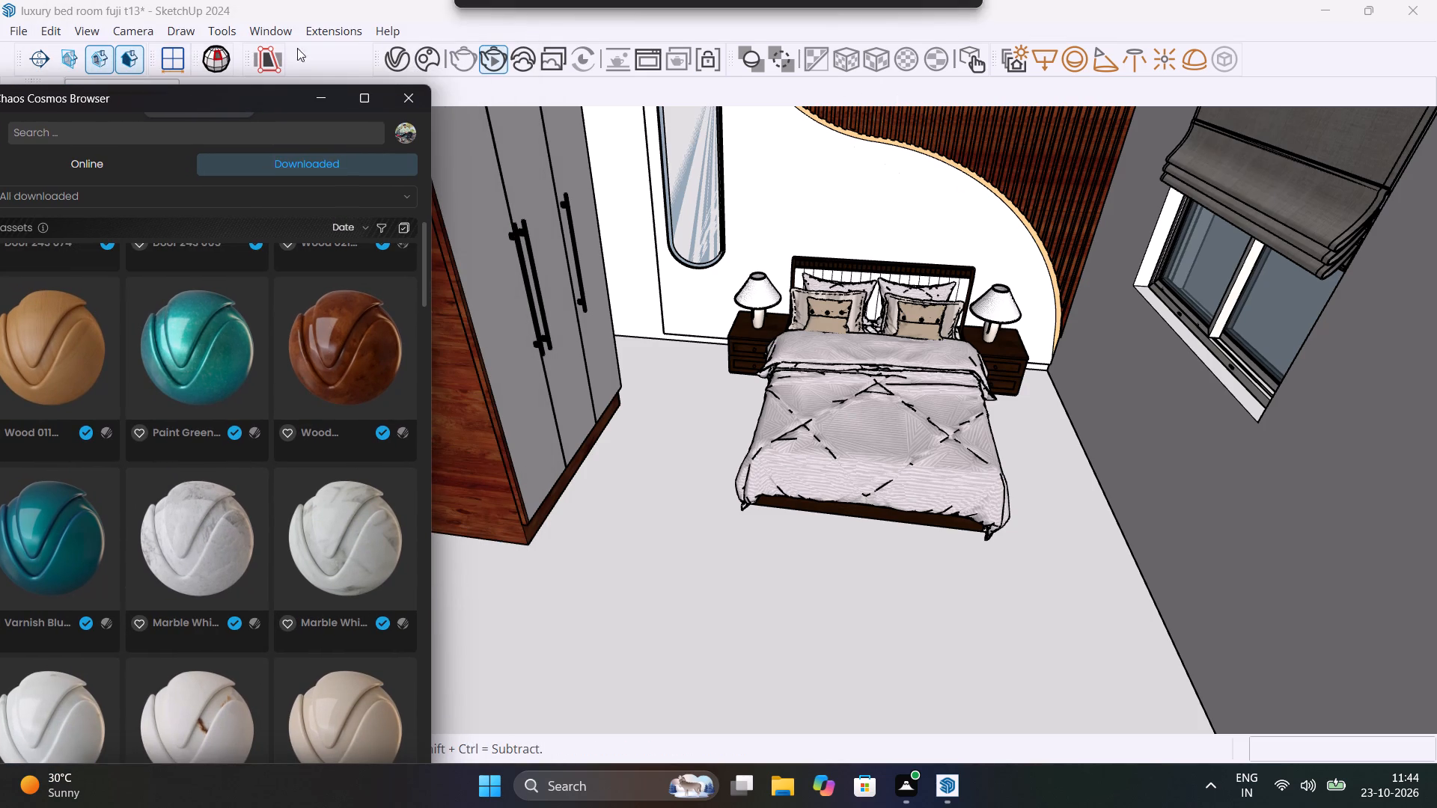
left_click(396, 56)
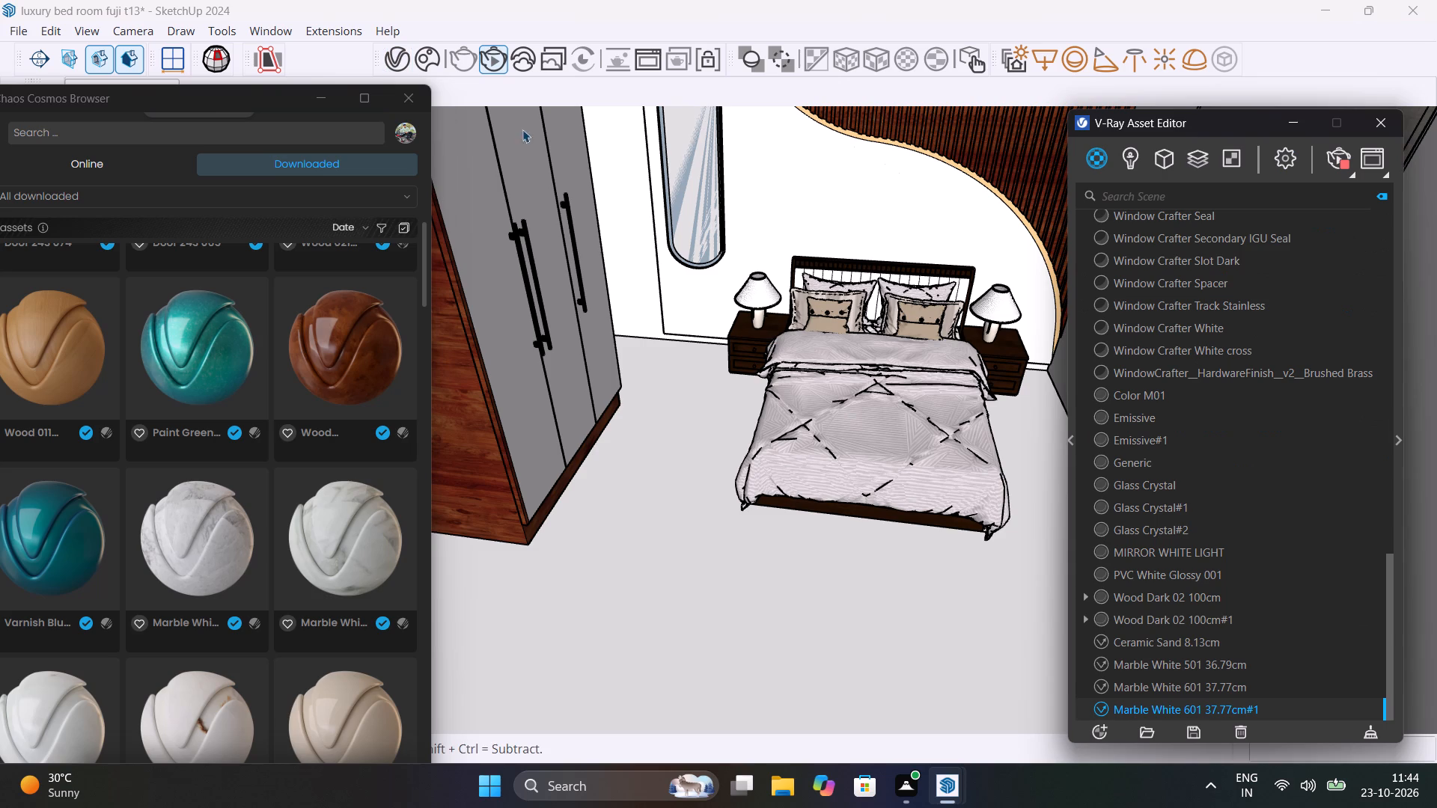
left_click(695, 602)
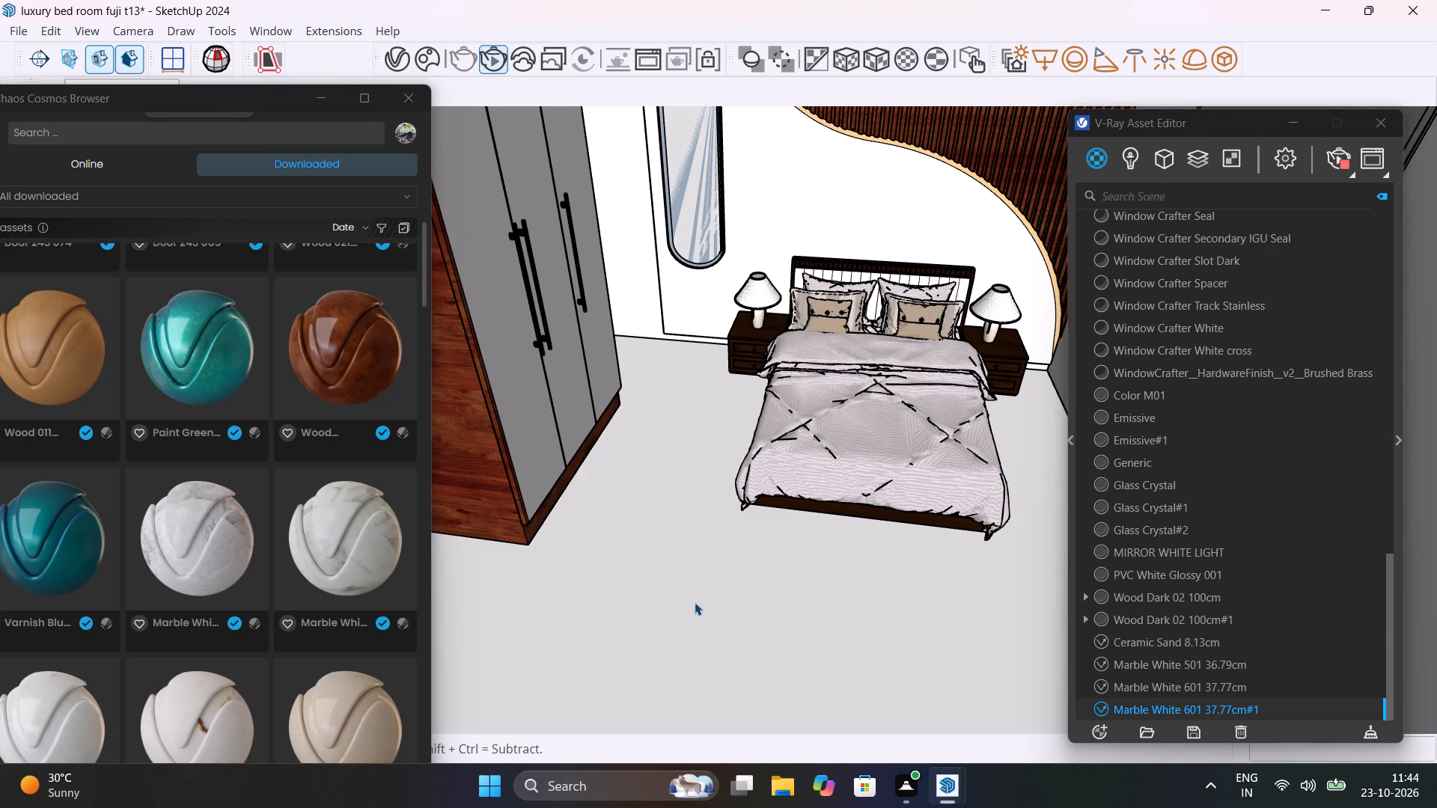
double_click(695, 602)
left_click(695, 602)
left_click(695, 602)
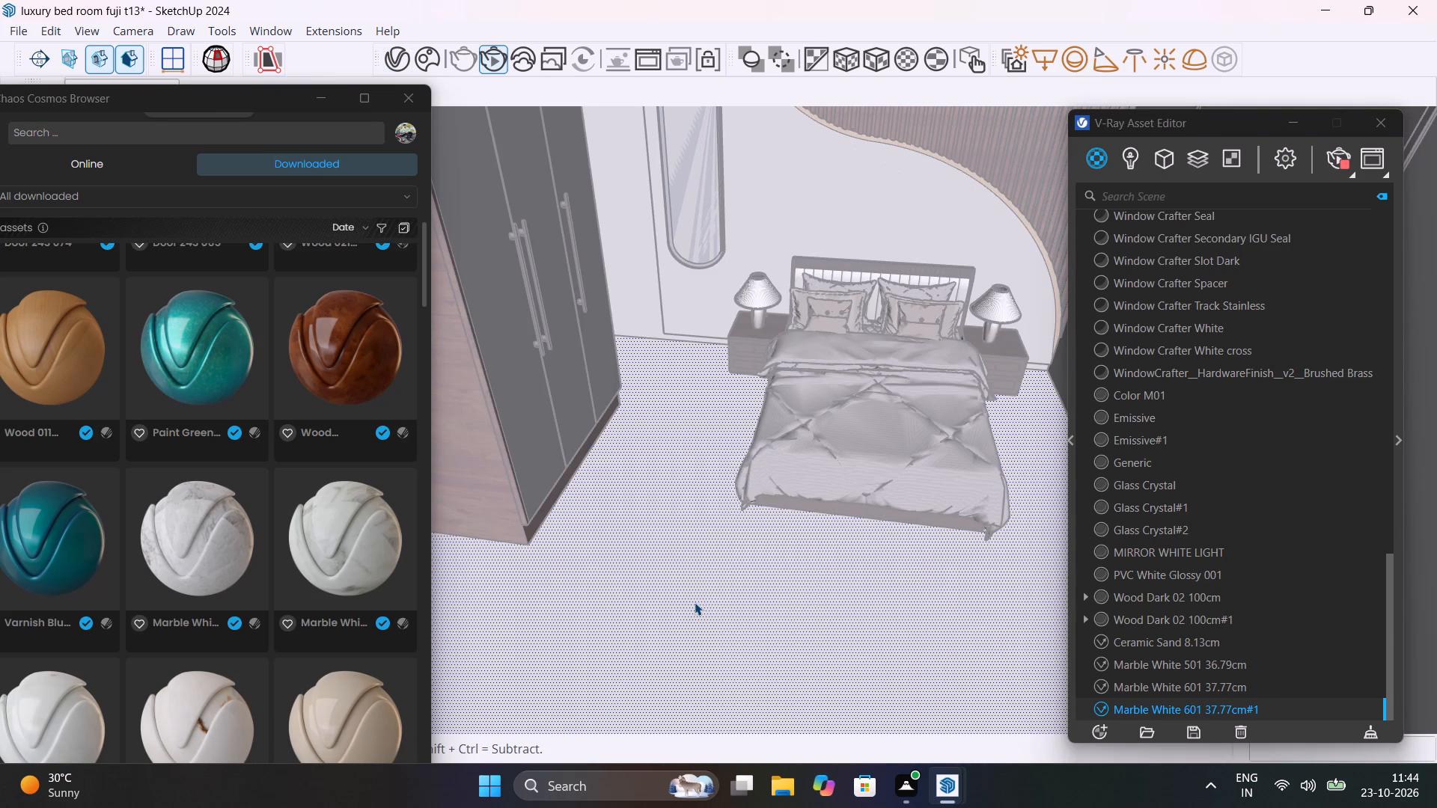
double_click(695, 602)
left_click(695, 602)
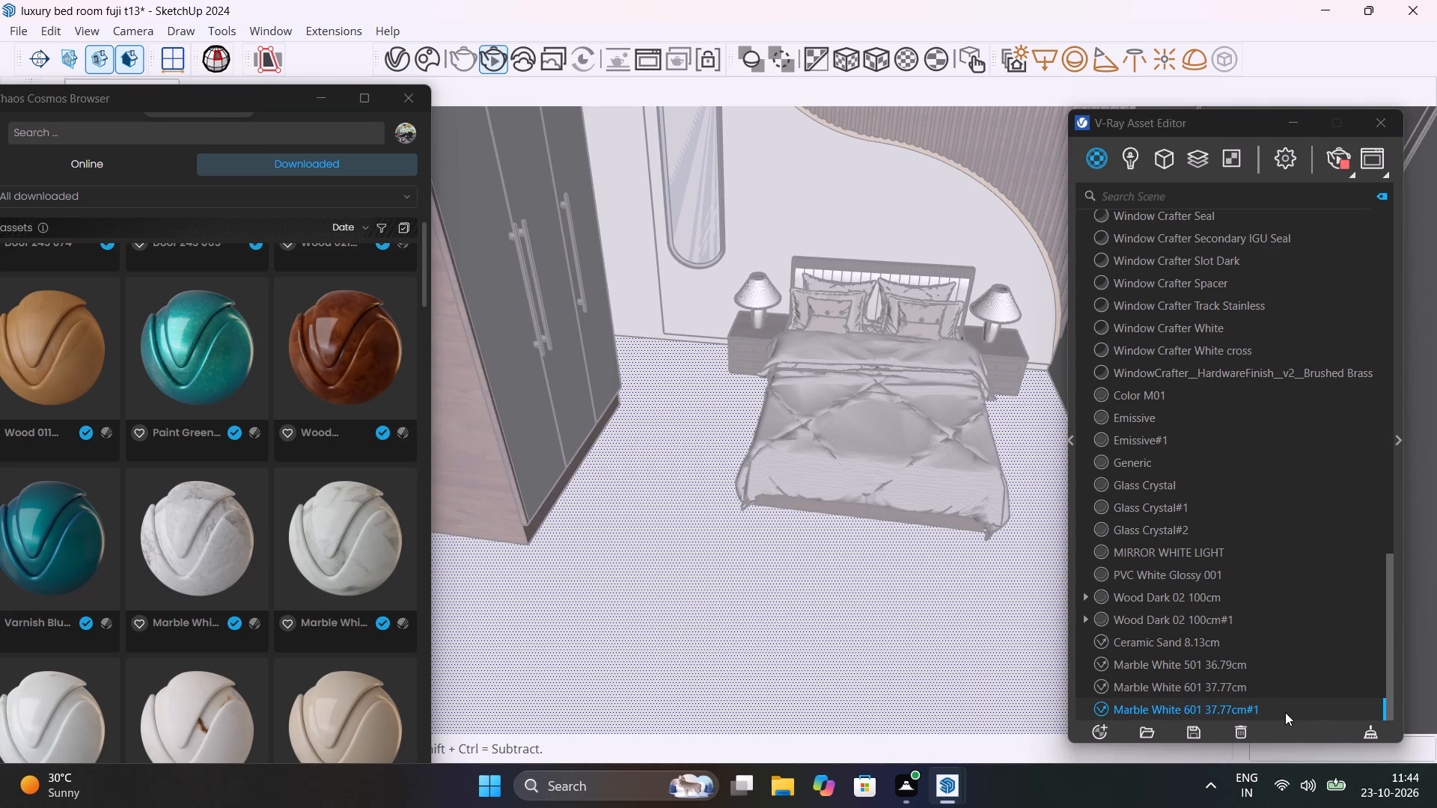
right_click(1285, 711)
left_click(1261, 501)
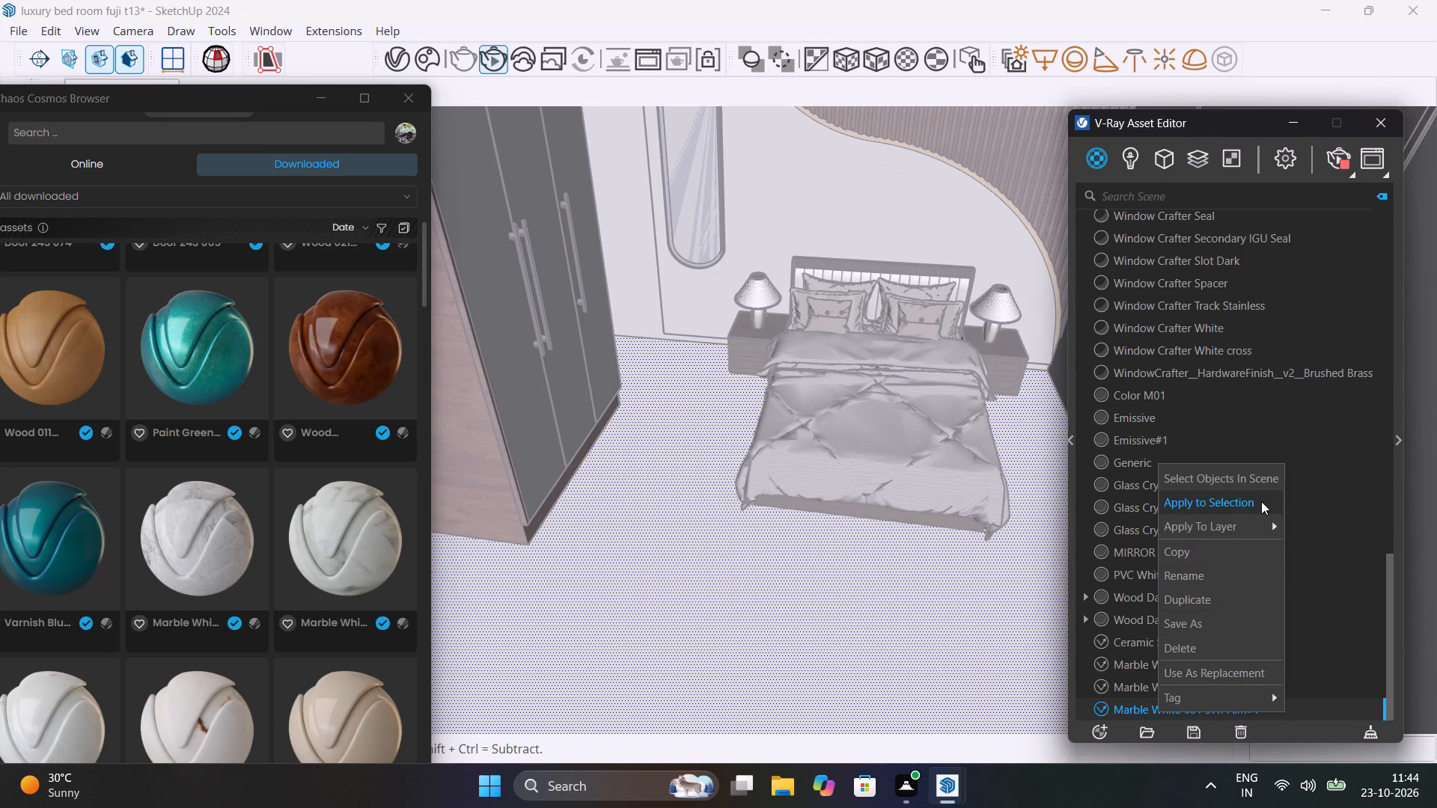
Apply V-Ray tri-planar projection to the selected floor, using a texture size independent of object scaling.
left_click(887, 64)
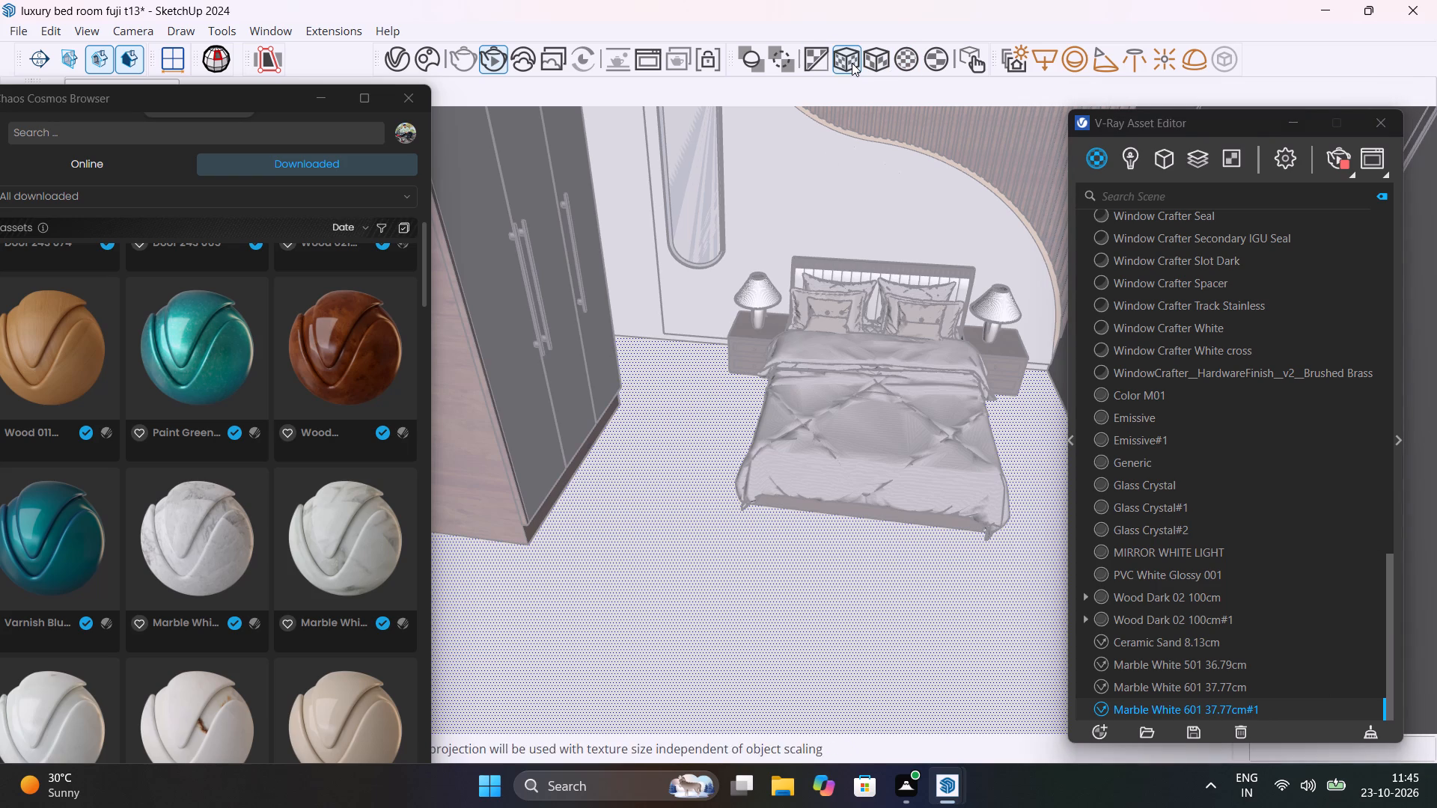
left_click(852, 63)
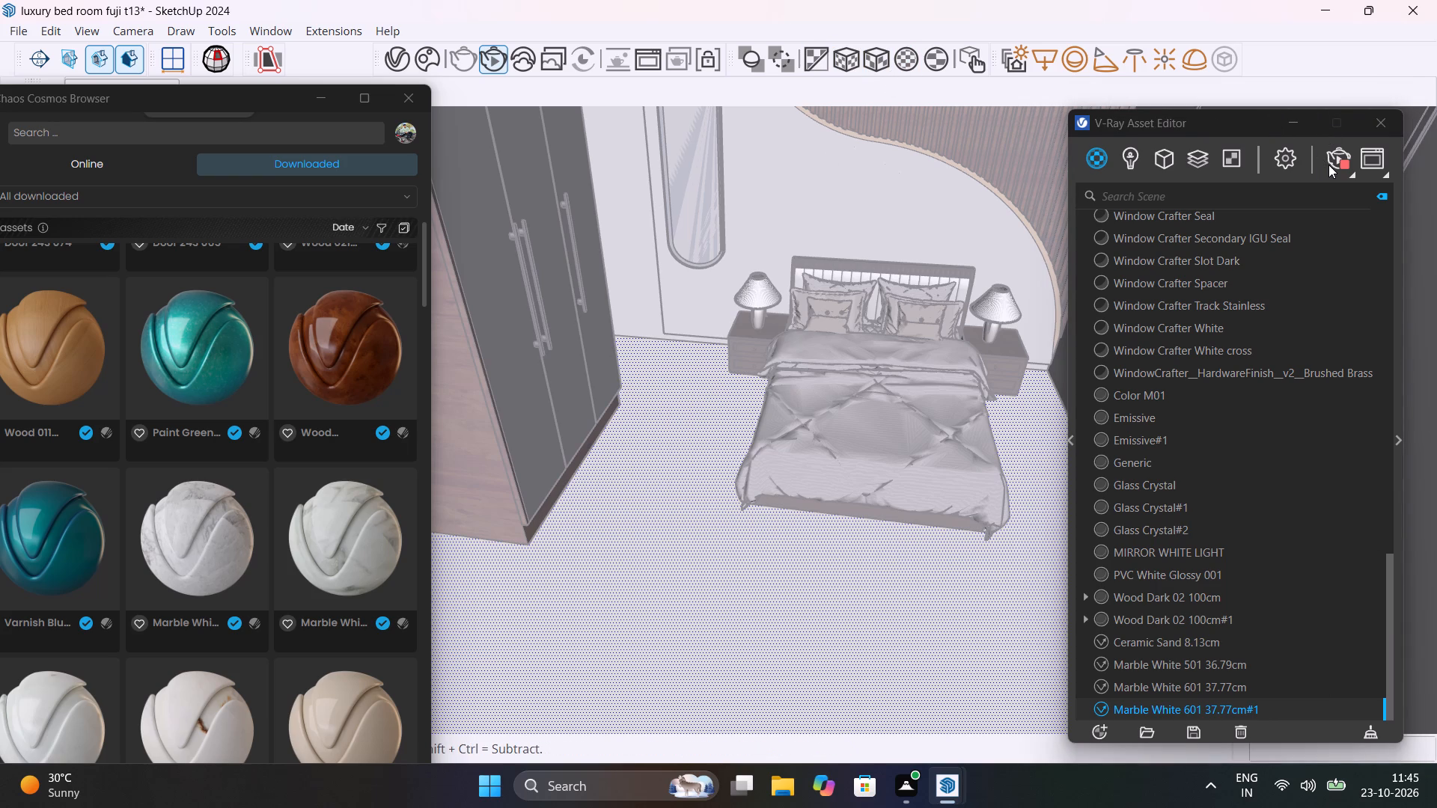
Close the Chaos Cosmos Browser and the V-Ray Asset Editor, restoring the Scene 1 view.
left_click(401, 91)
left_click(129, 90)
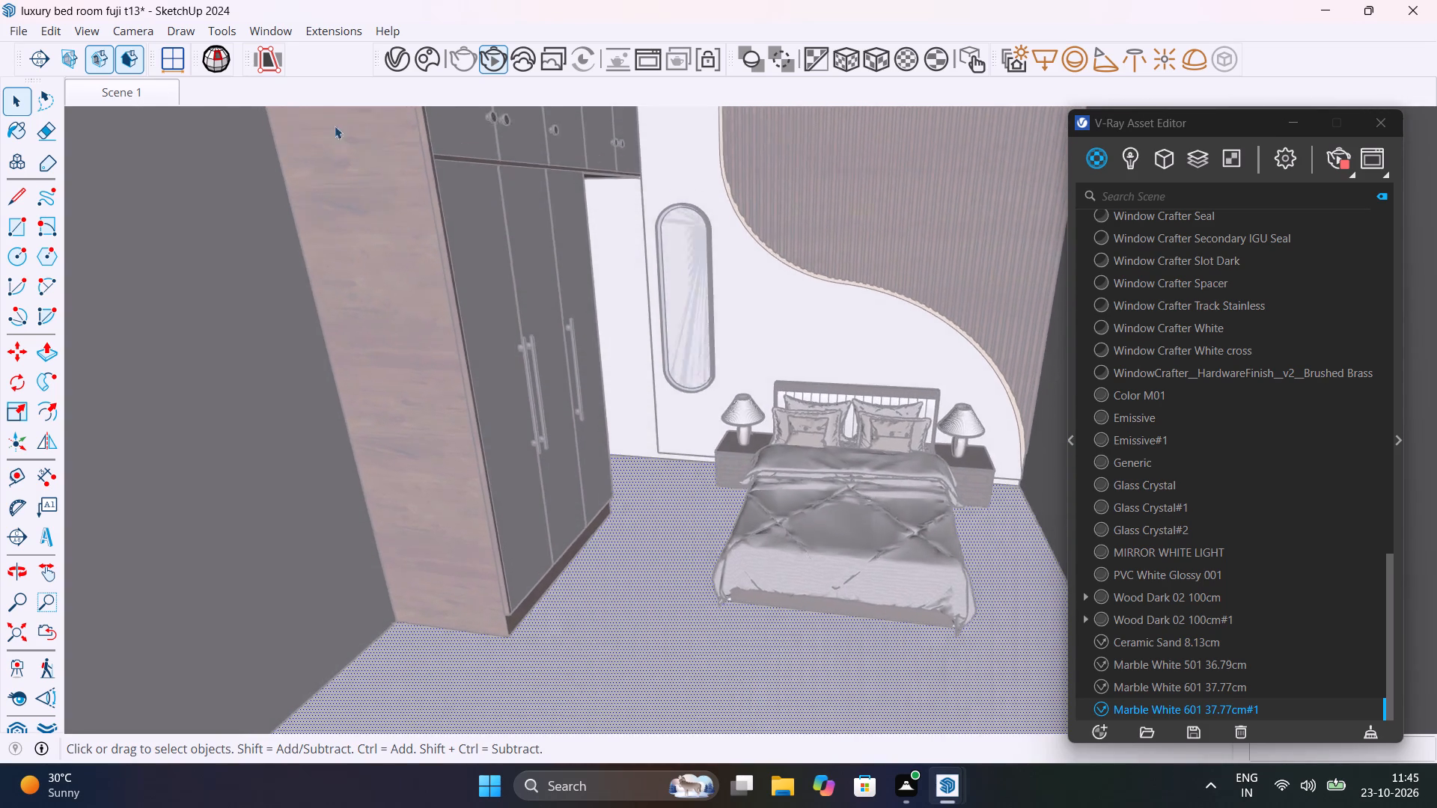
scroll(575, 308, "down", 7)
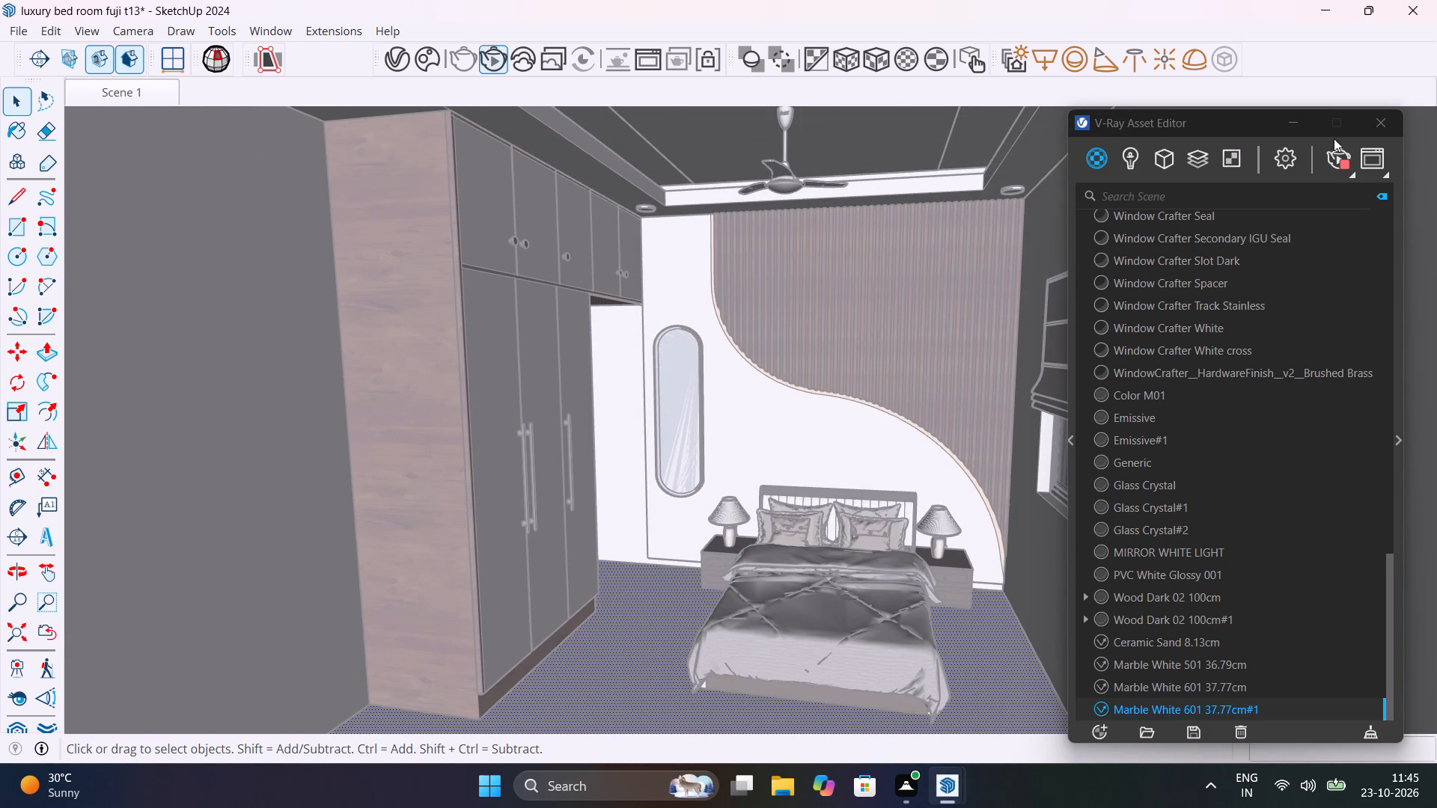
left_click(1385, 127)
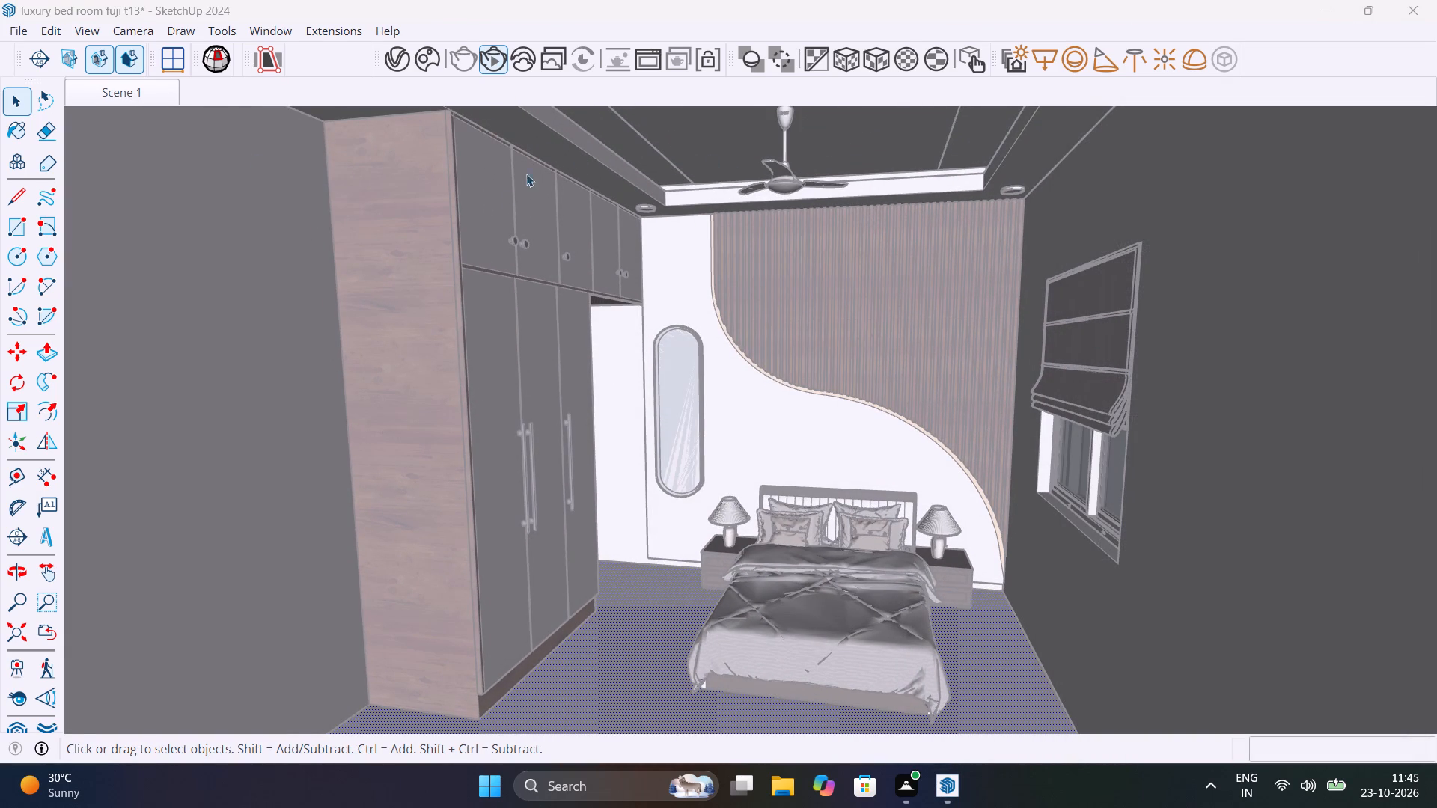
Leave editing of the floor group and return to the Scene 1 camera view.
scroll(456, 304, "down", 6)
left_click(1090, 401)
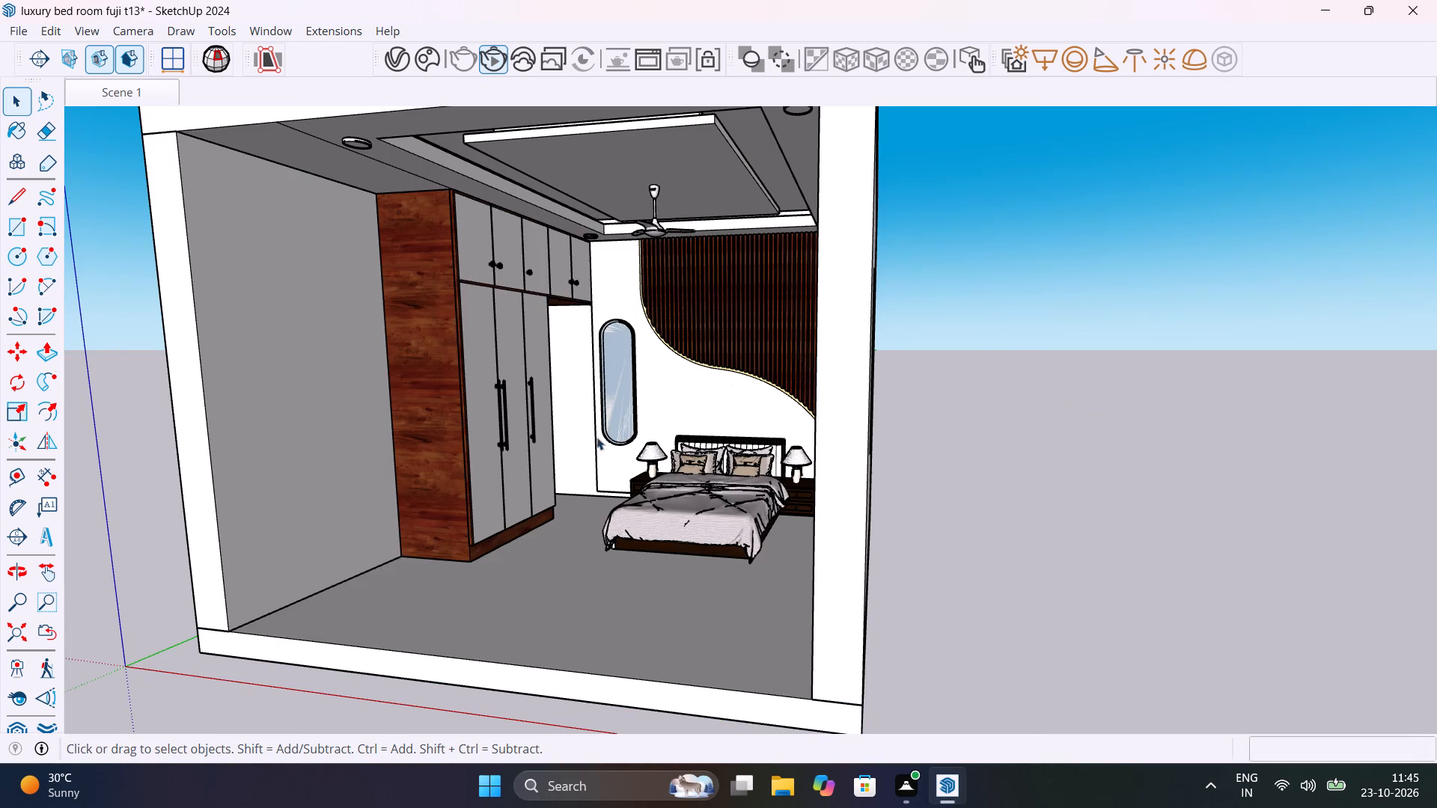
middle_click_drag(421, 315, 541, 363)
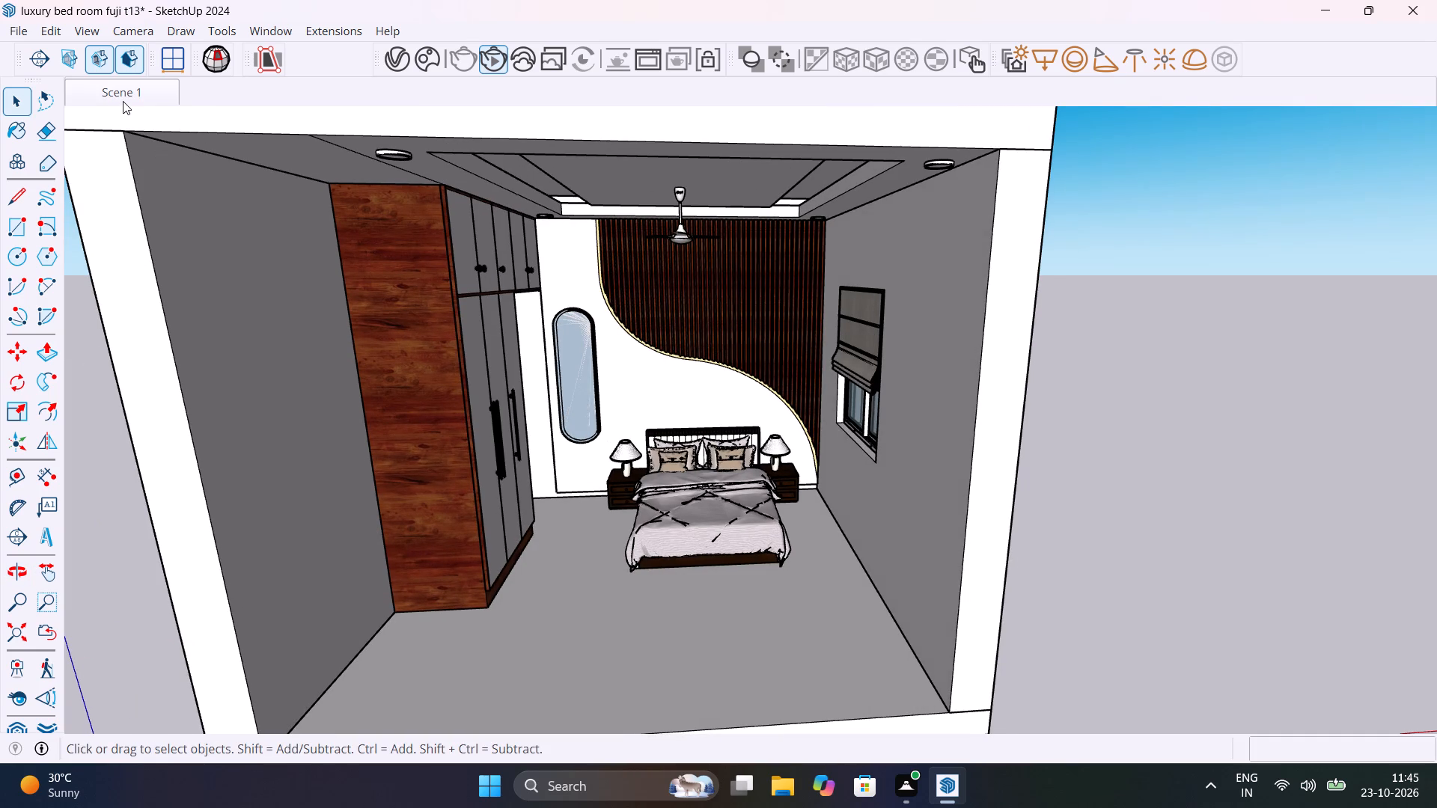
left_click(123, 101)
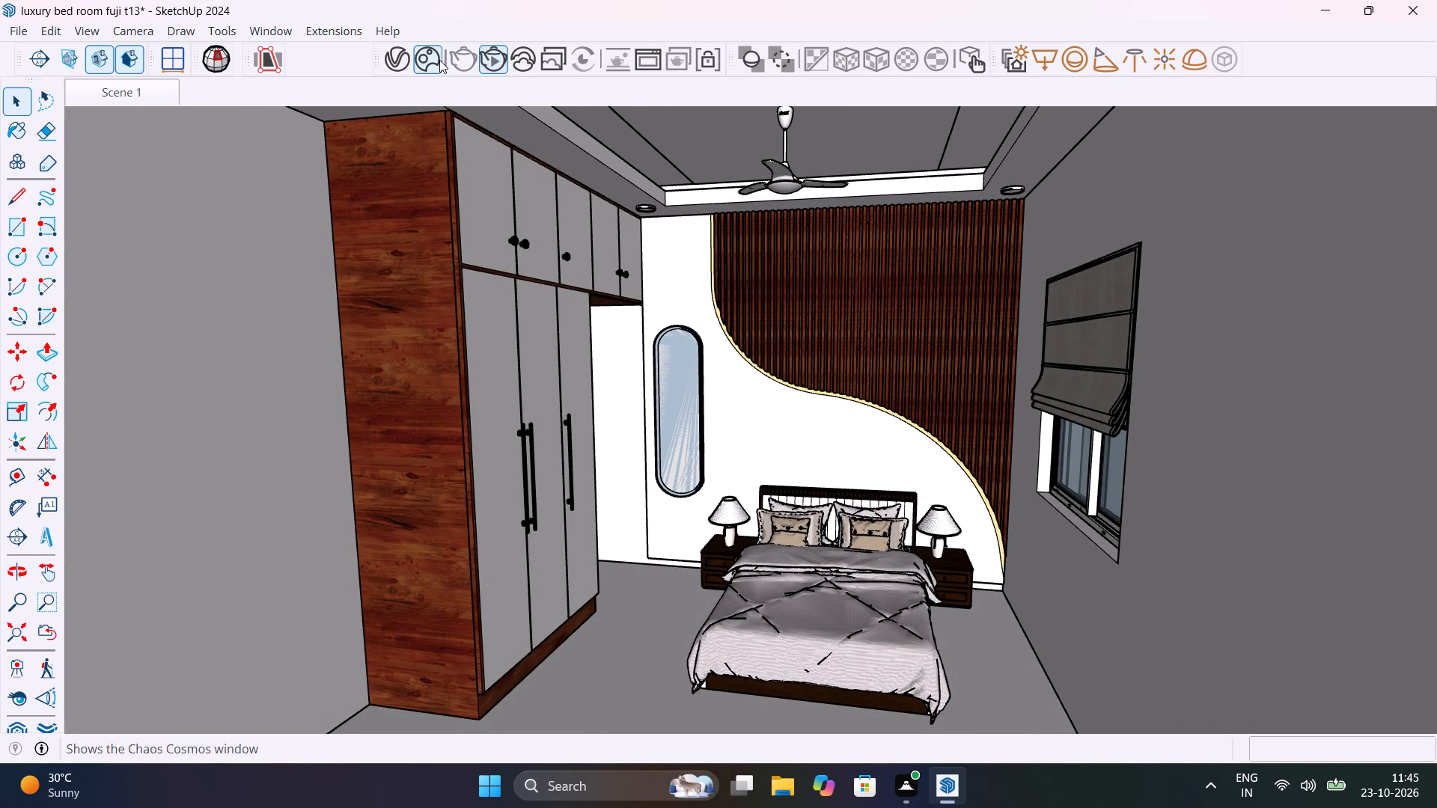
Stop the interactive rendering and start a V-Ray render of the Scene 1 view, with the Frame Buffer maximized.
left_click(491, 63)
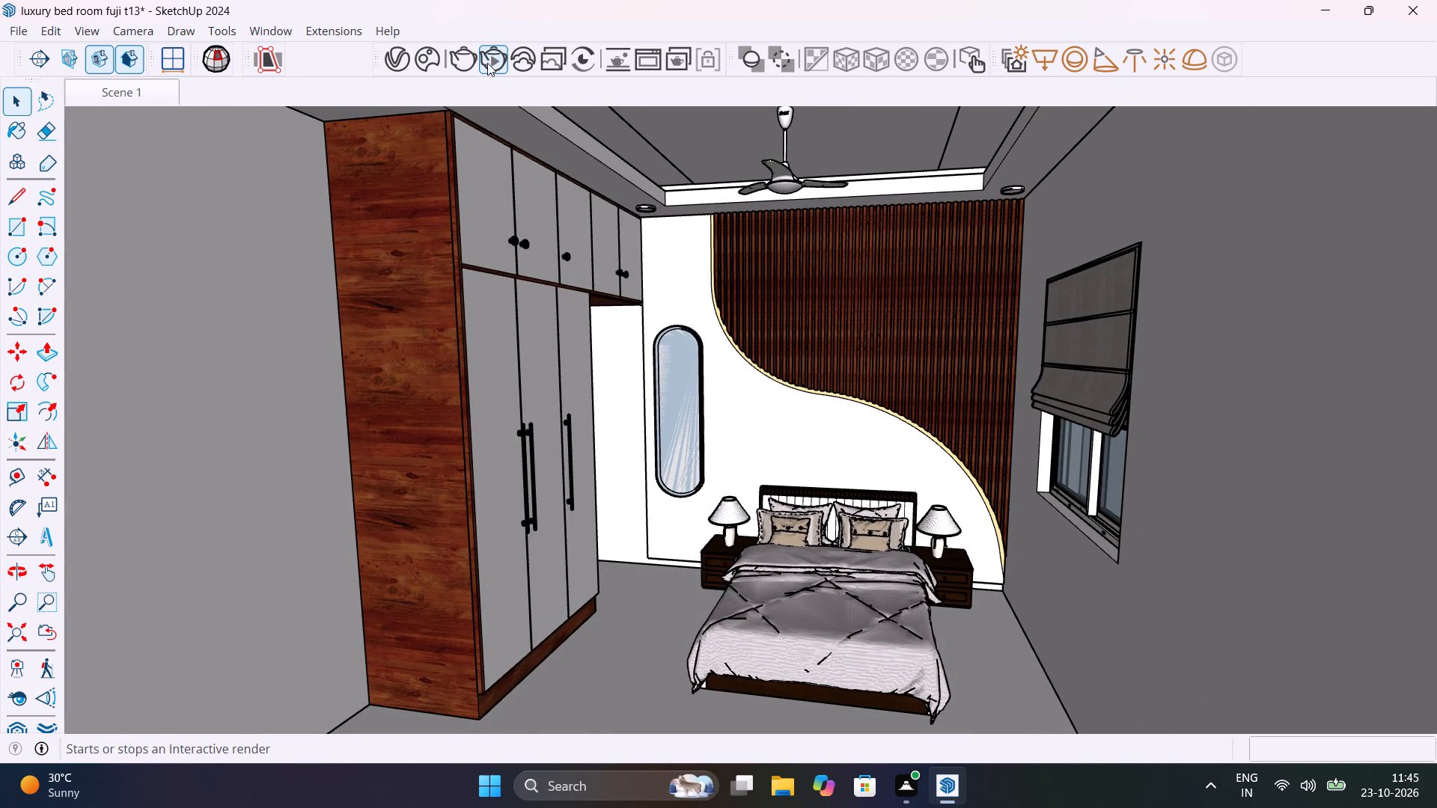
left_click(470, 62)
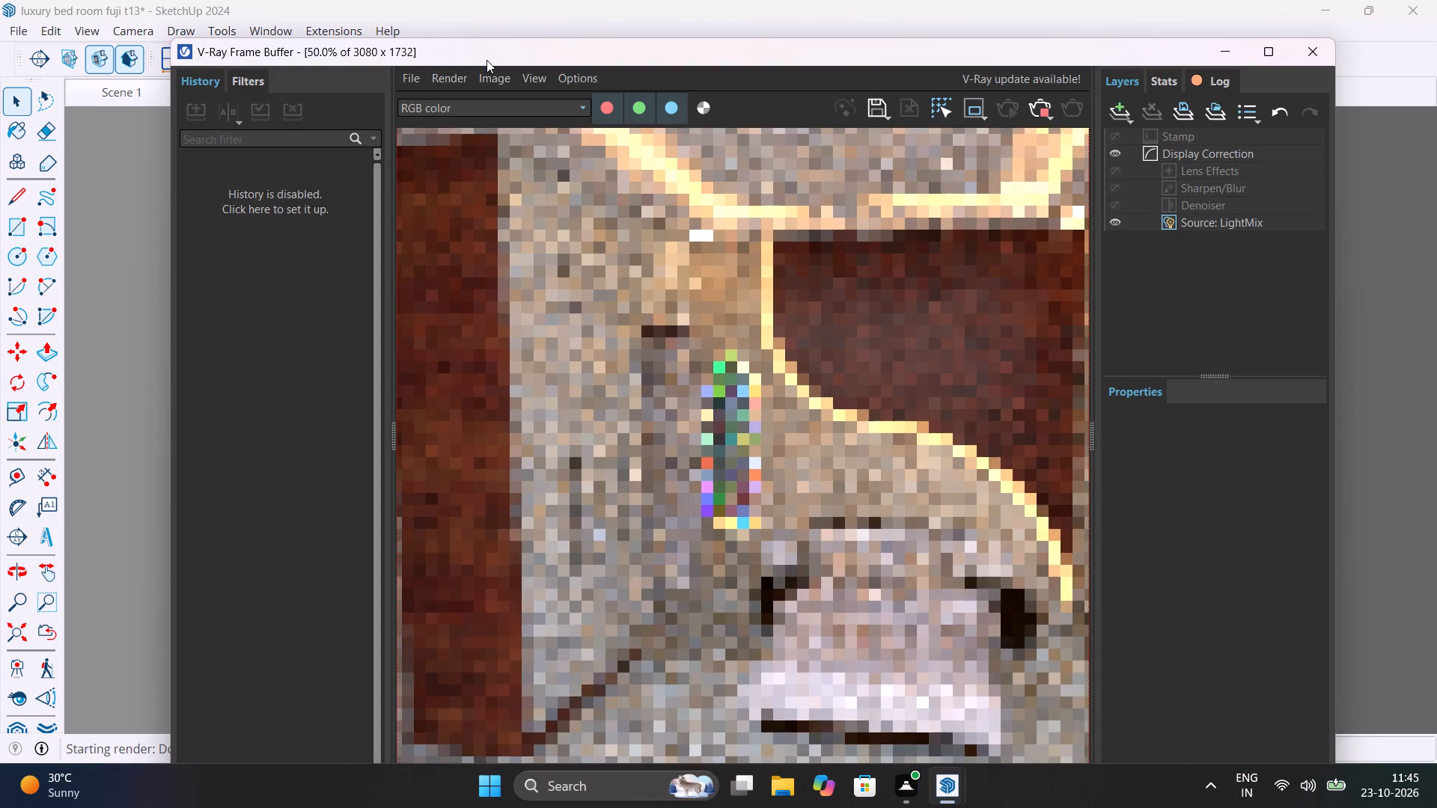
left_click(1269, 49)
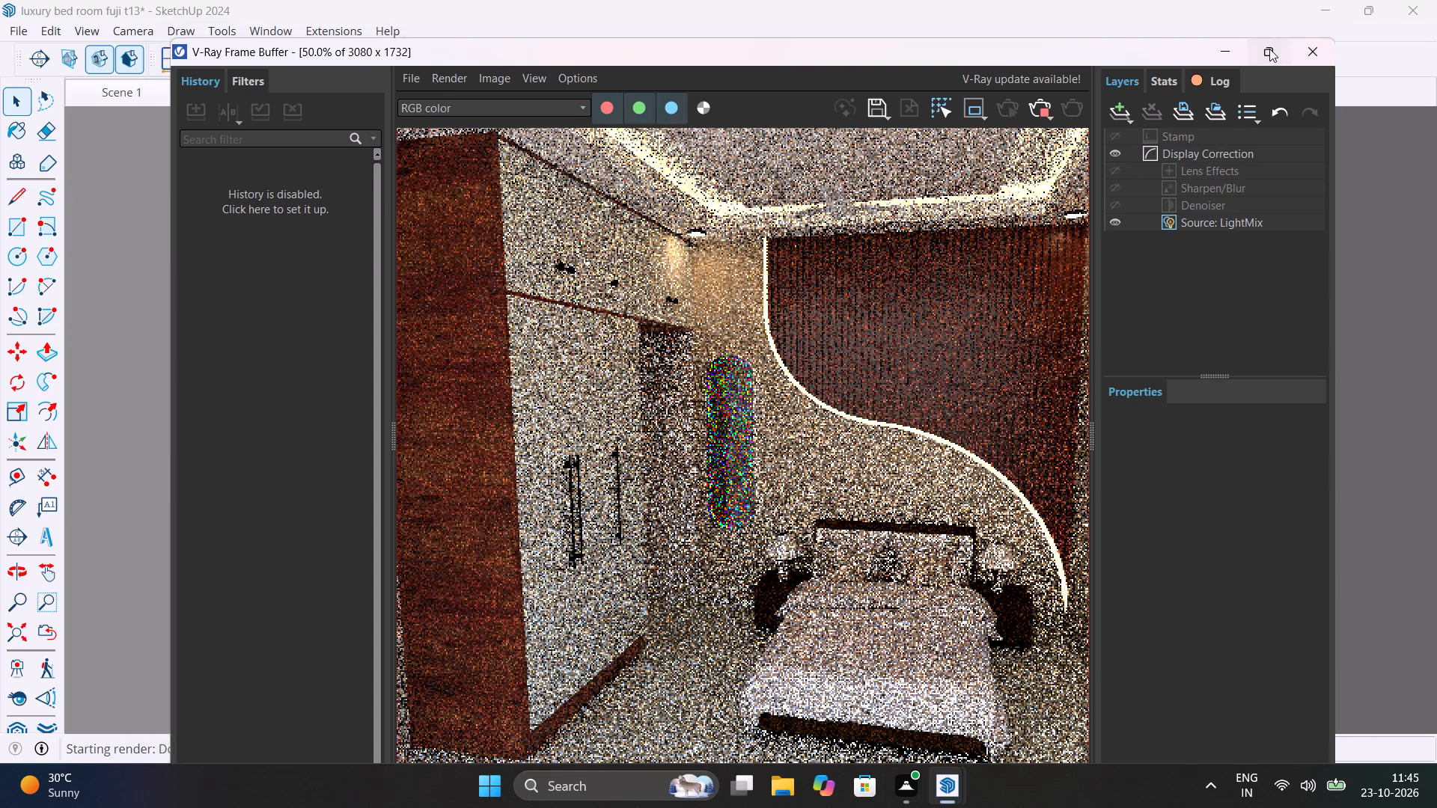
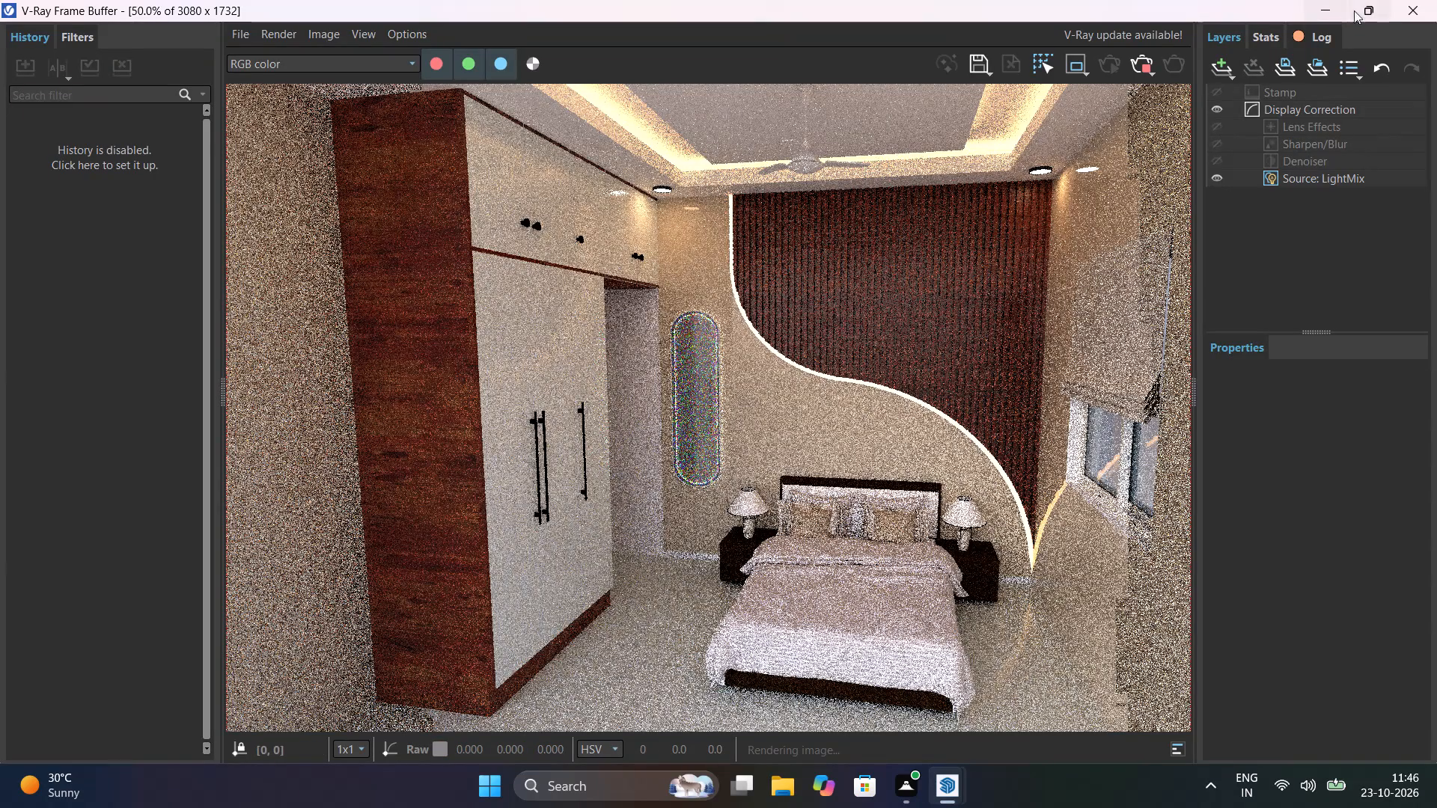
Examine the in-progress V-Ray render of the bedroom at different magnifications, checking the bed, window wall and floor.
left_click(1377, 2)
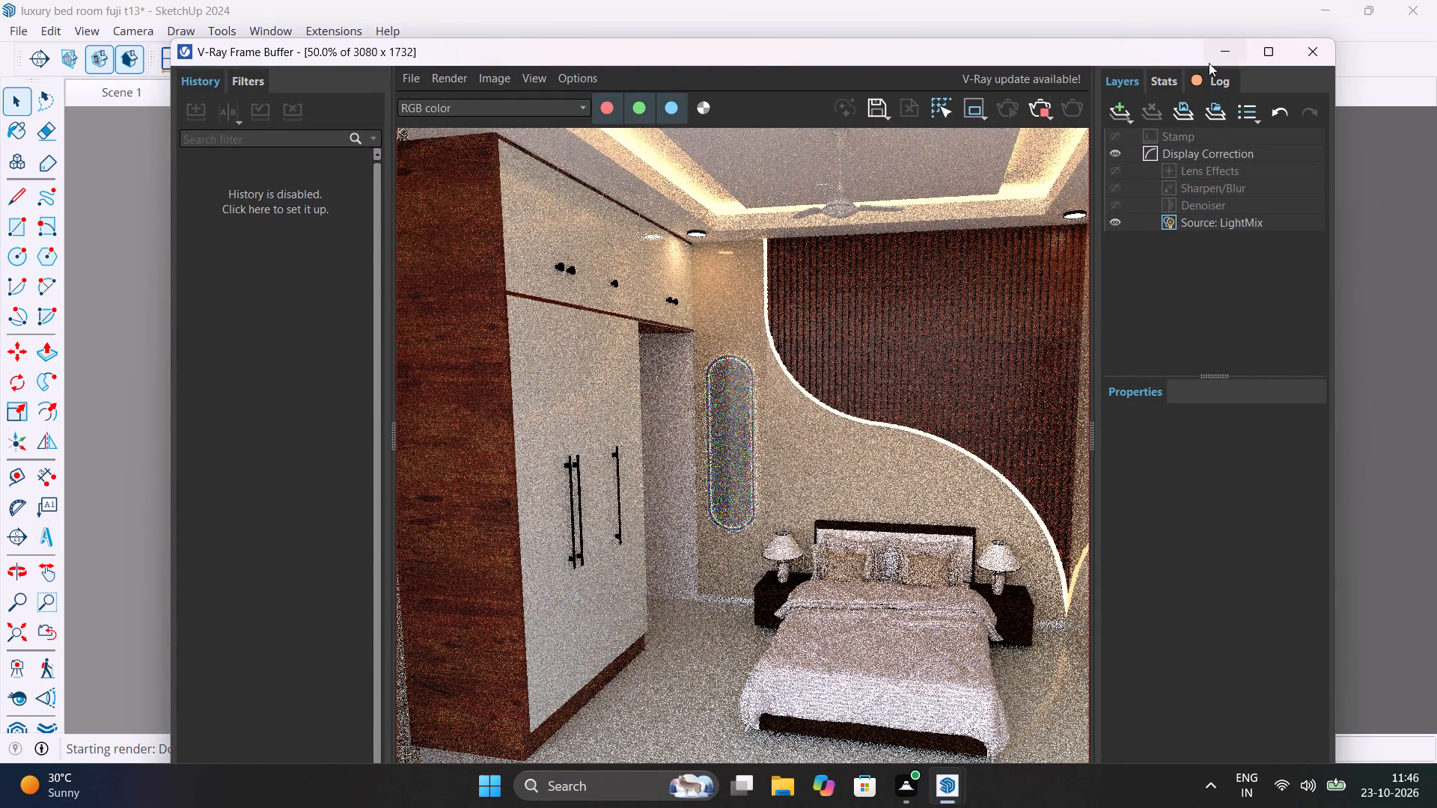
left_click(1272, 60)
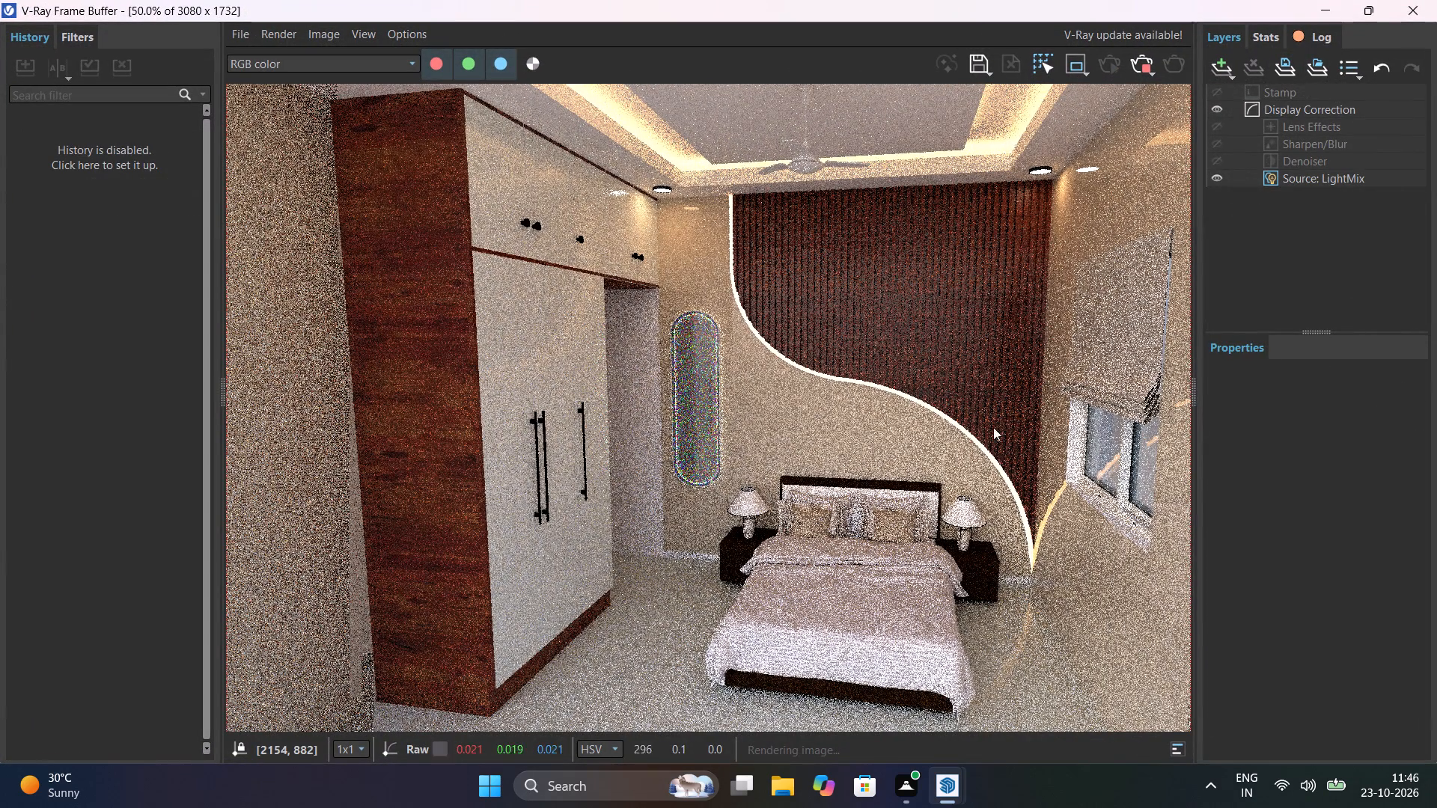
scroll(980, 480, "down", 1)
scroll(811, 556, "up", 2)
scroll(811, 556, "down", 1)
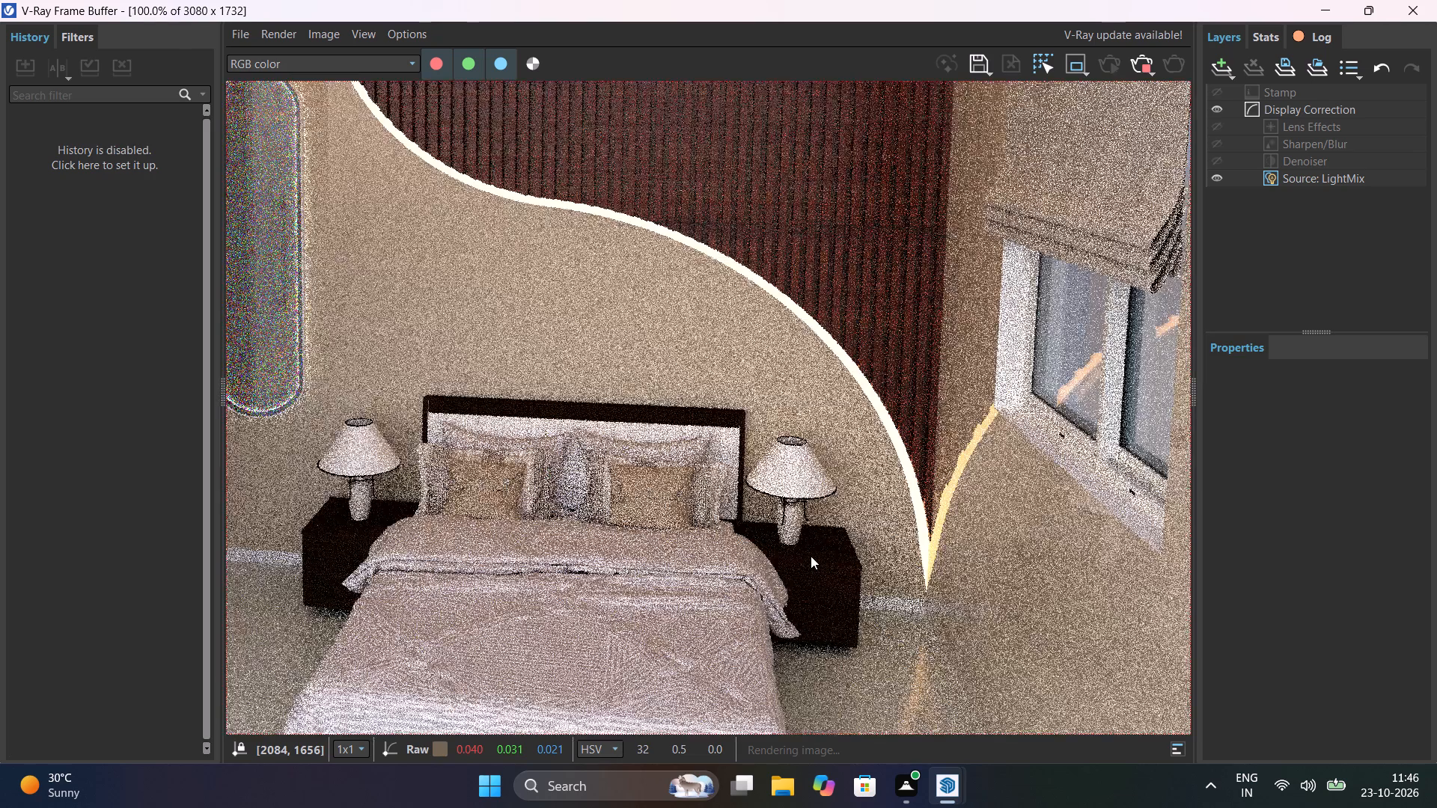
middle_click_drag(811, 556, 974, 475)
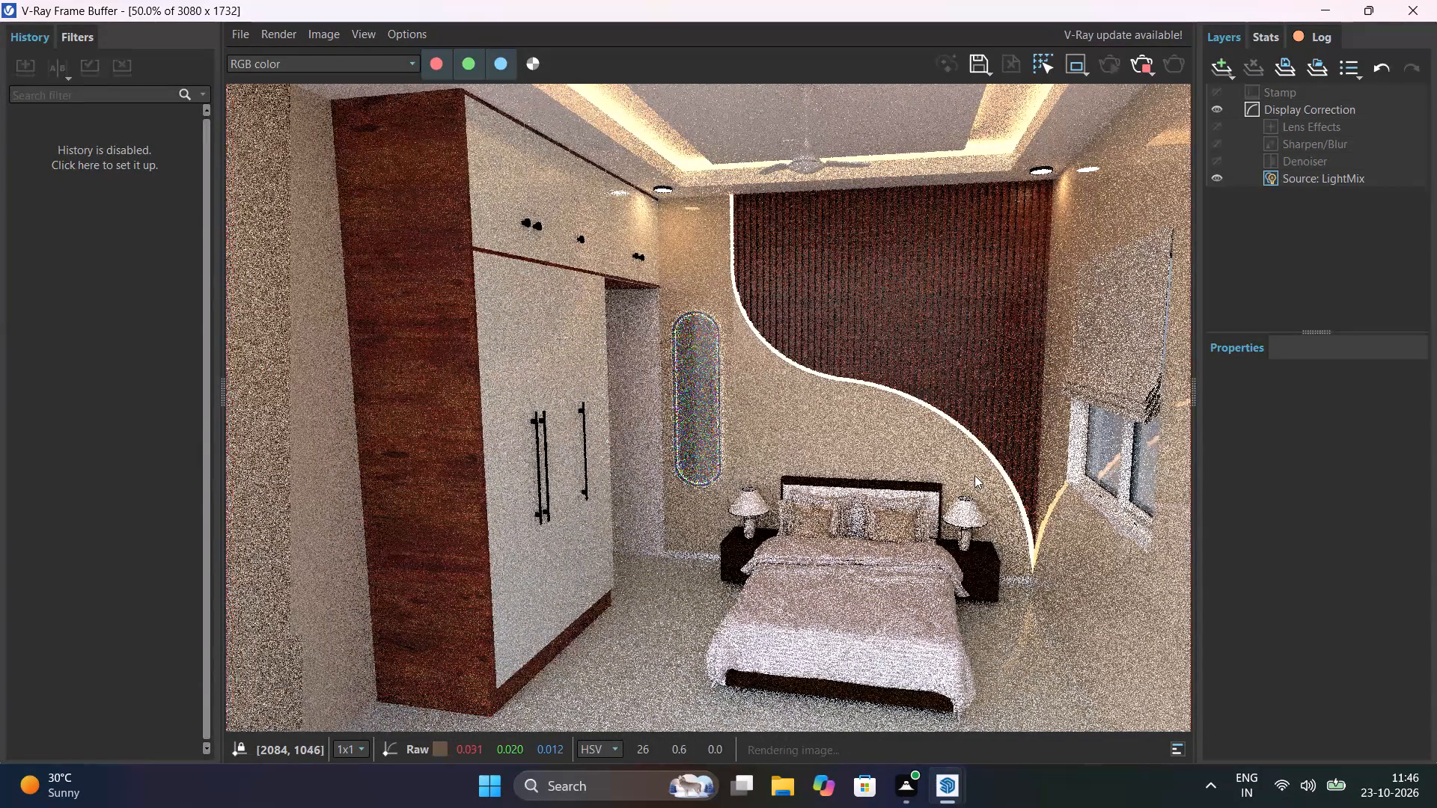
middle_click_drag(974, 475, 1045, 474)
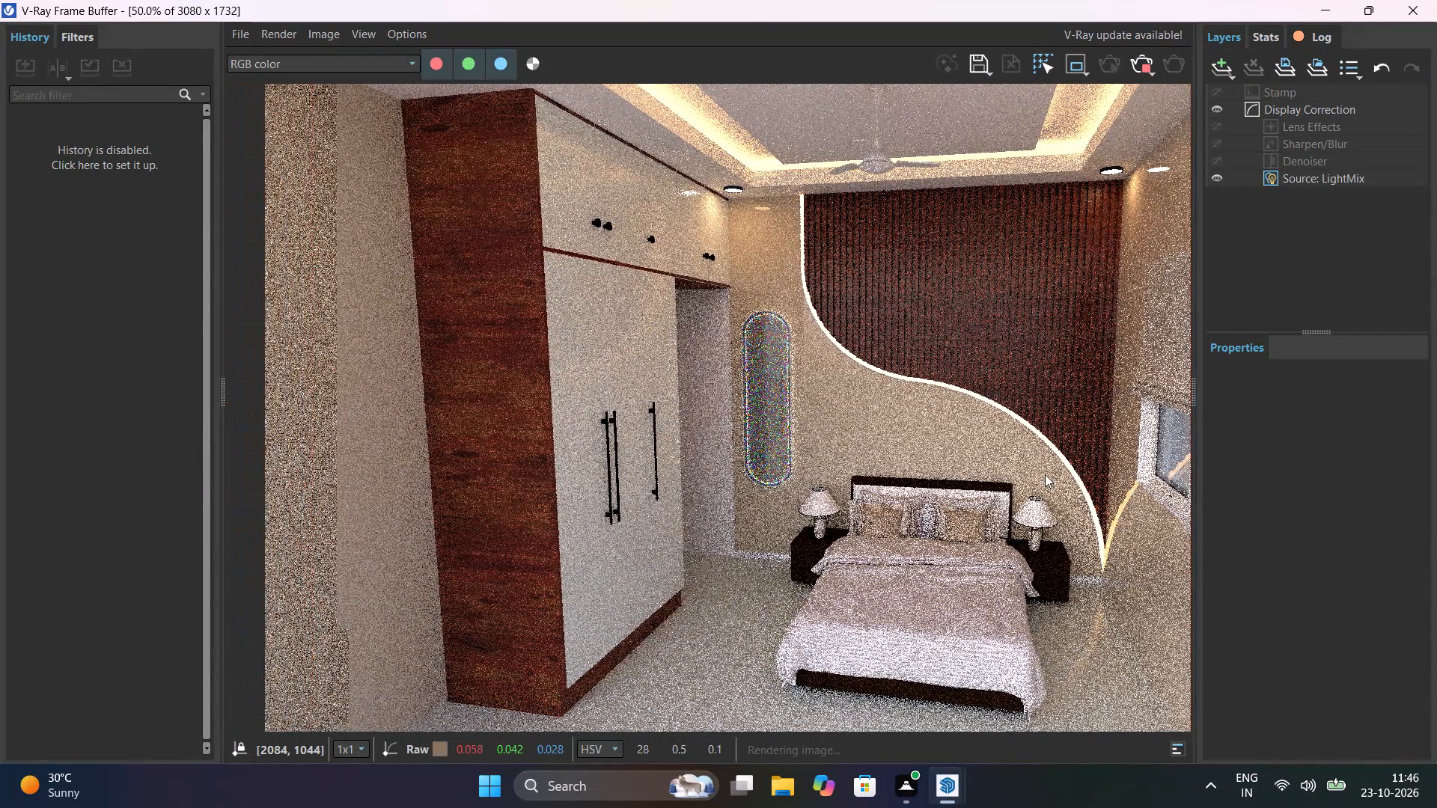
middle_click_drag(1045, 474, 855, 491)
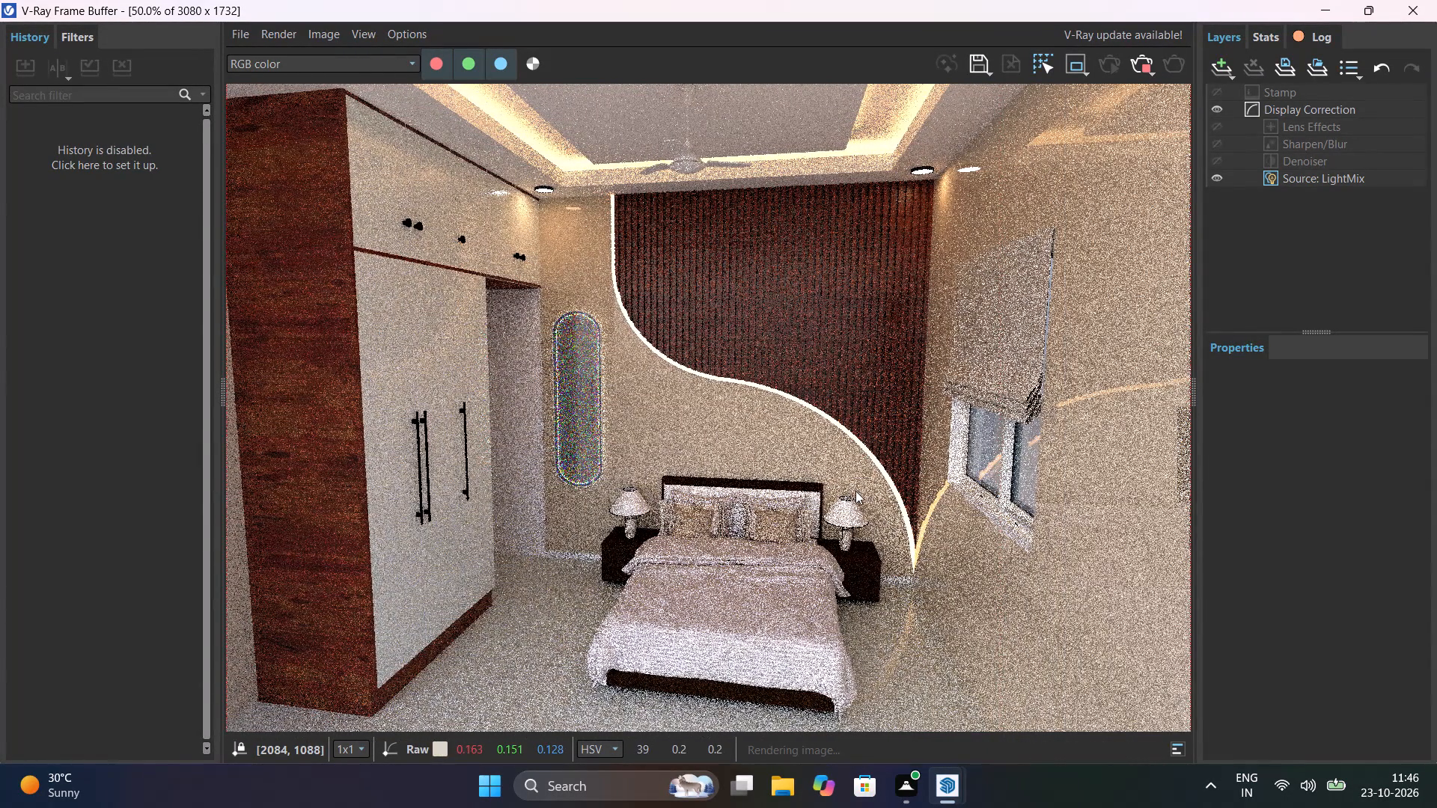
middle_click_drag(855, 491, 840, 500)
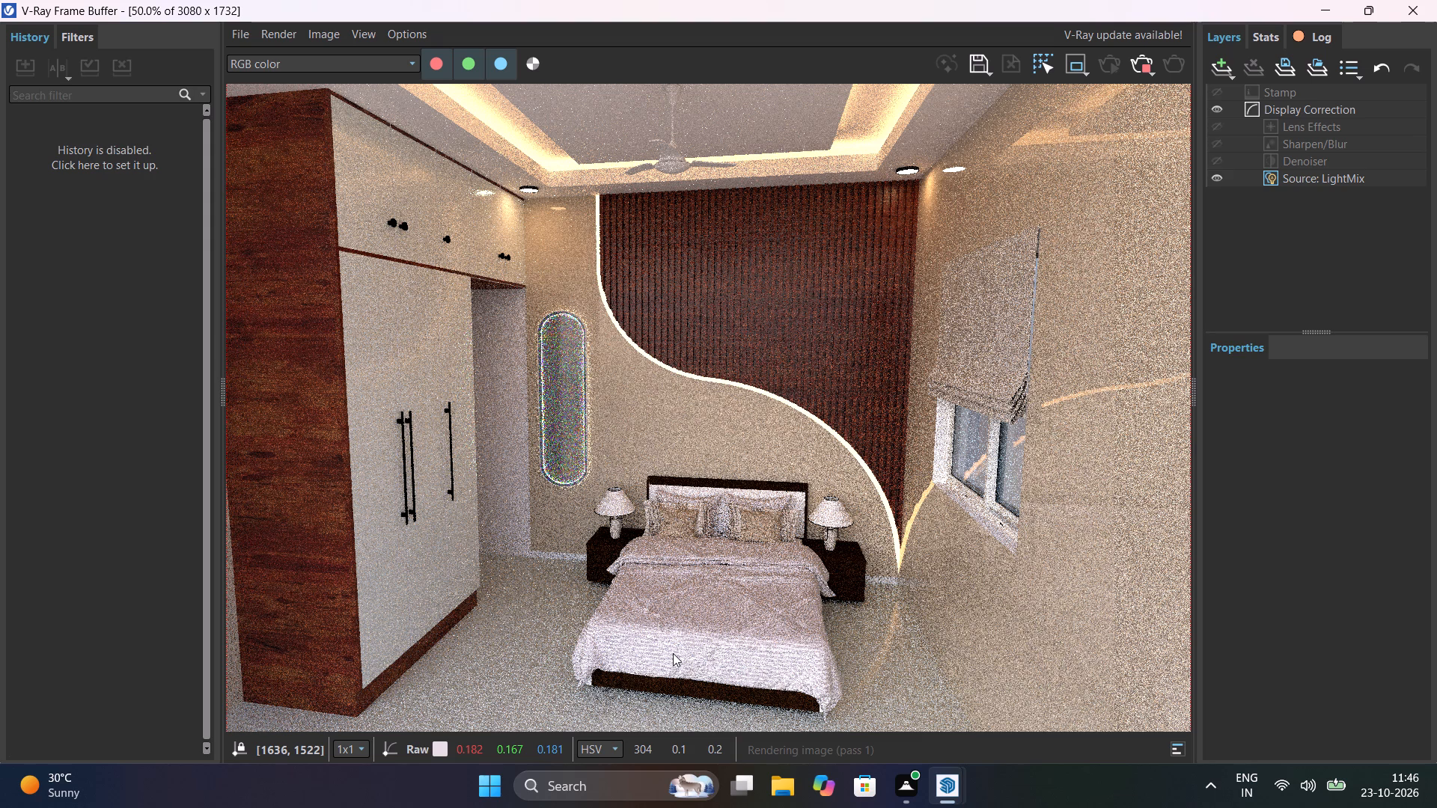
scroll(713, 648, "up", 1)
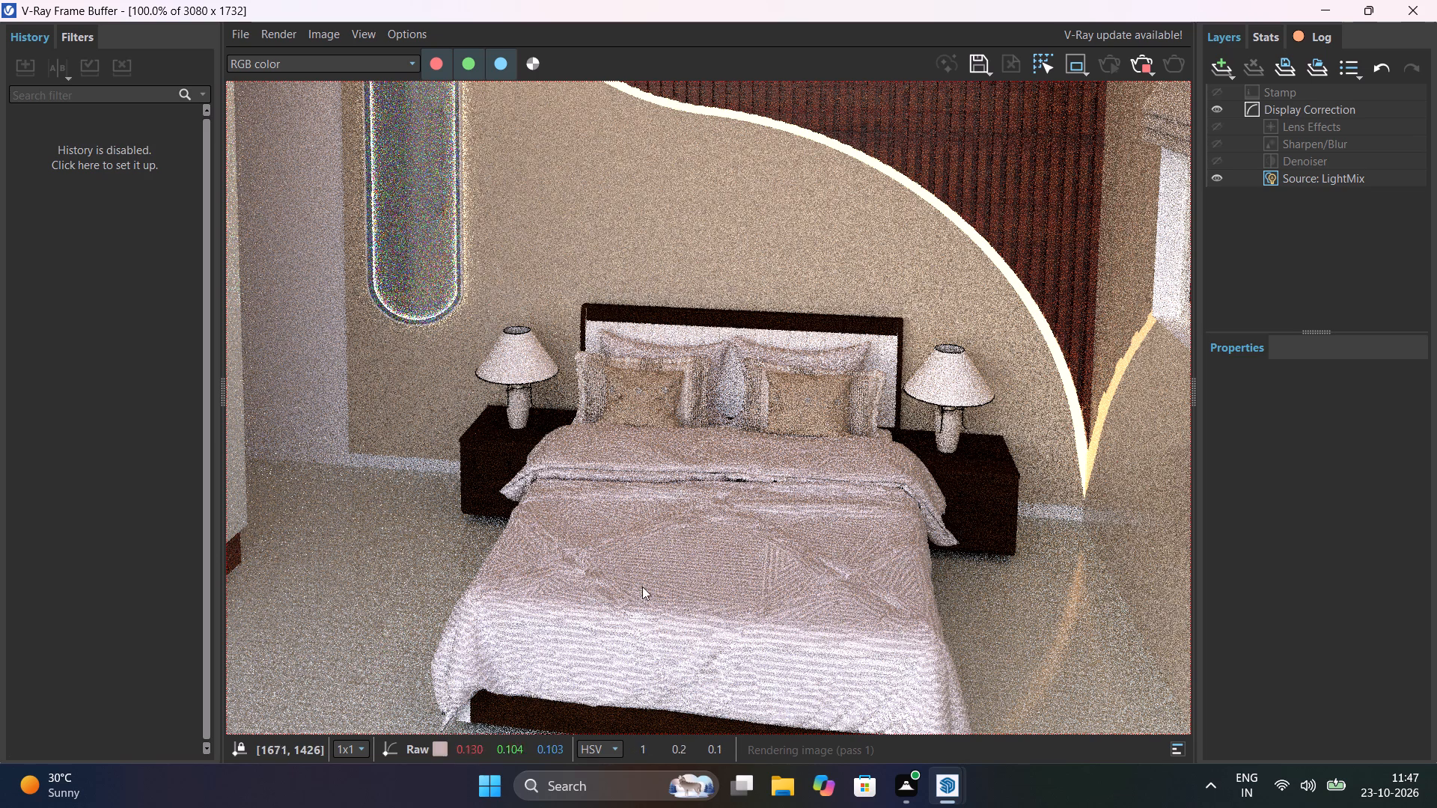
scroll(655, 618, "down", 1)
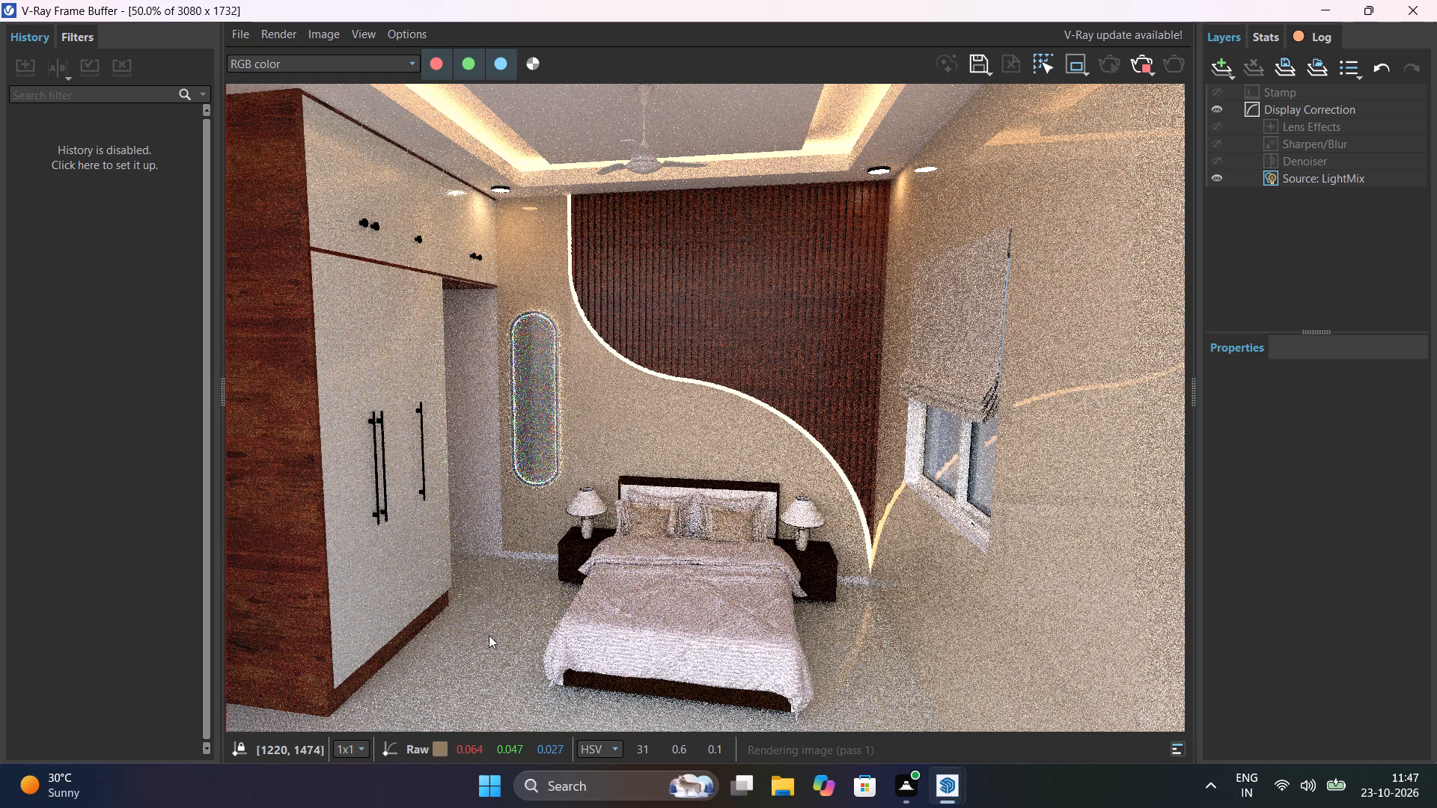
scroll(489, 635, "up", 2)
scroll(489, 635, "down", 2)
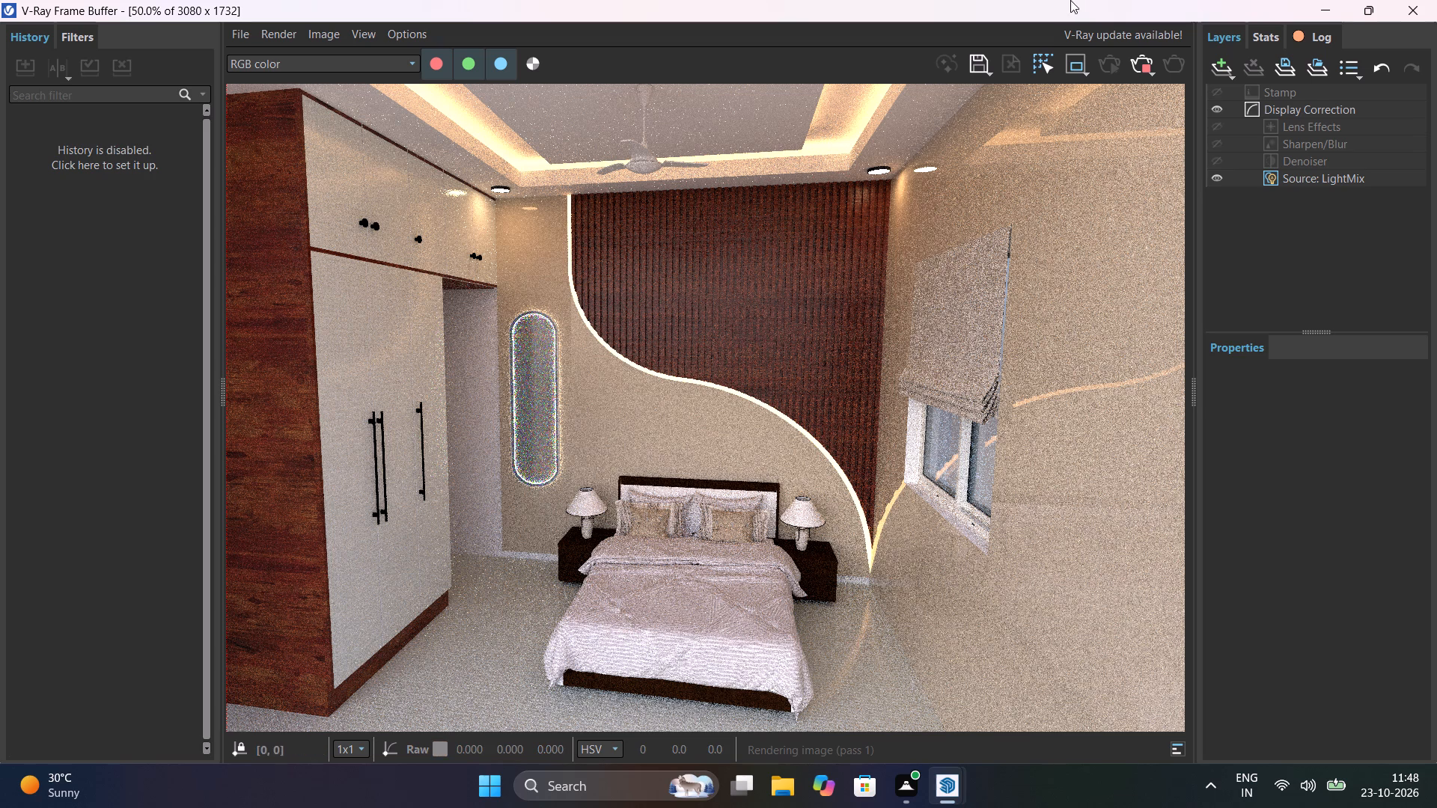
Stop the V-Ray render, check the floor beside the bed in the stopped image, and close the Frame Buffer.
left_click(1144, 70)
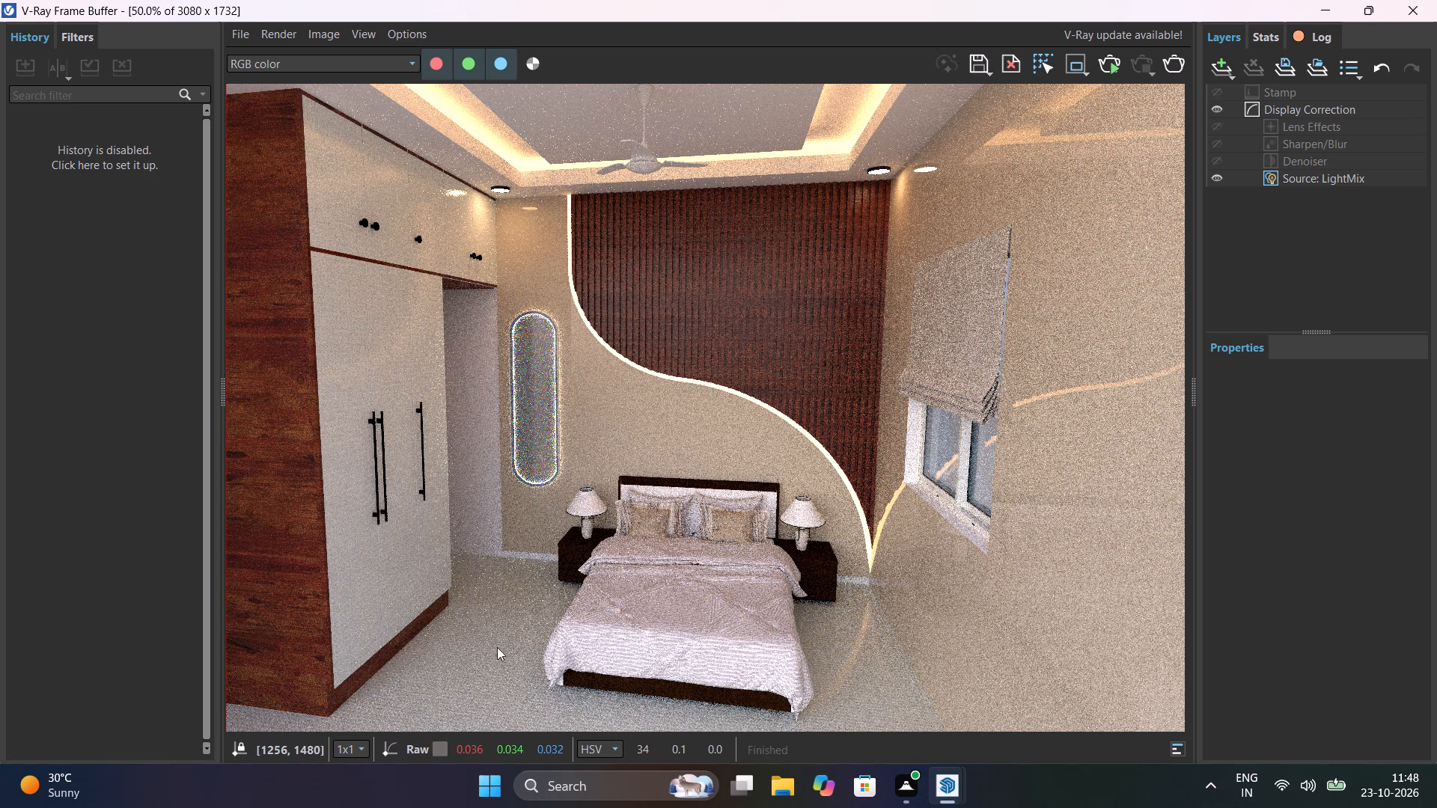
scroll(485, 665, "up", 2)
scroll(485, 665, "down", 3)
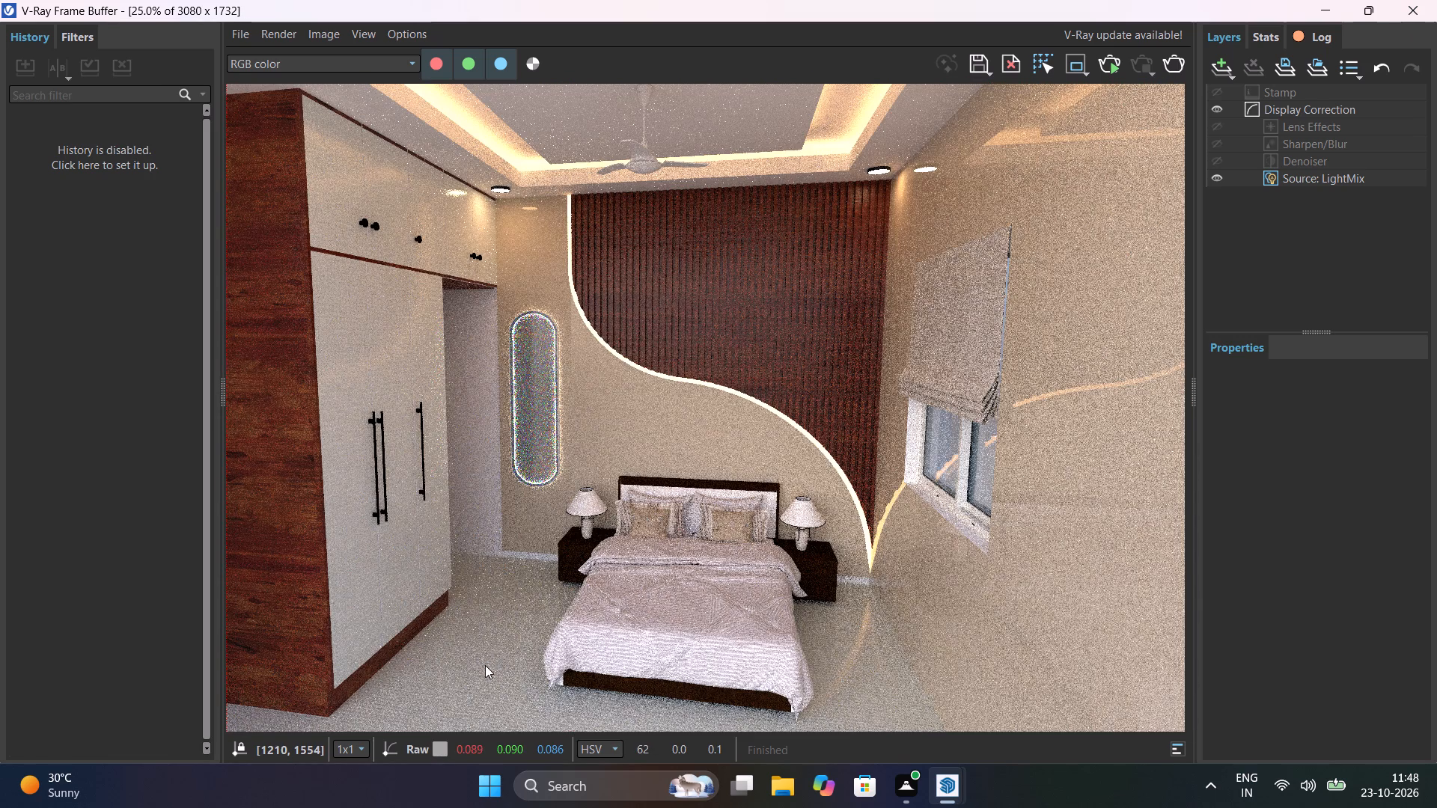
scroll(485, 665, "up", 2)
scroll(485, 665, "down", 2)
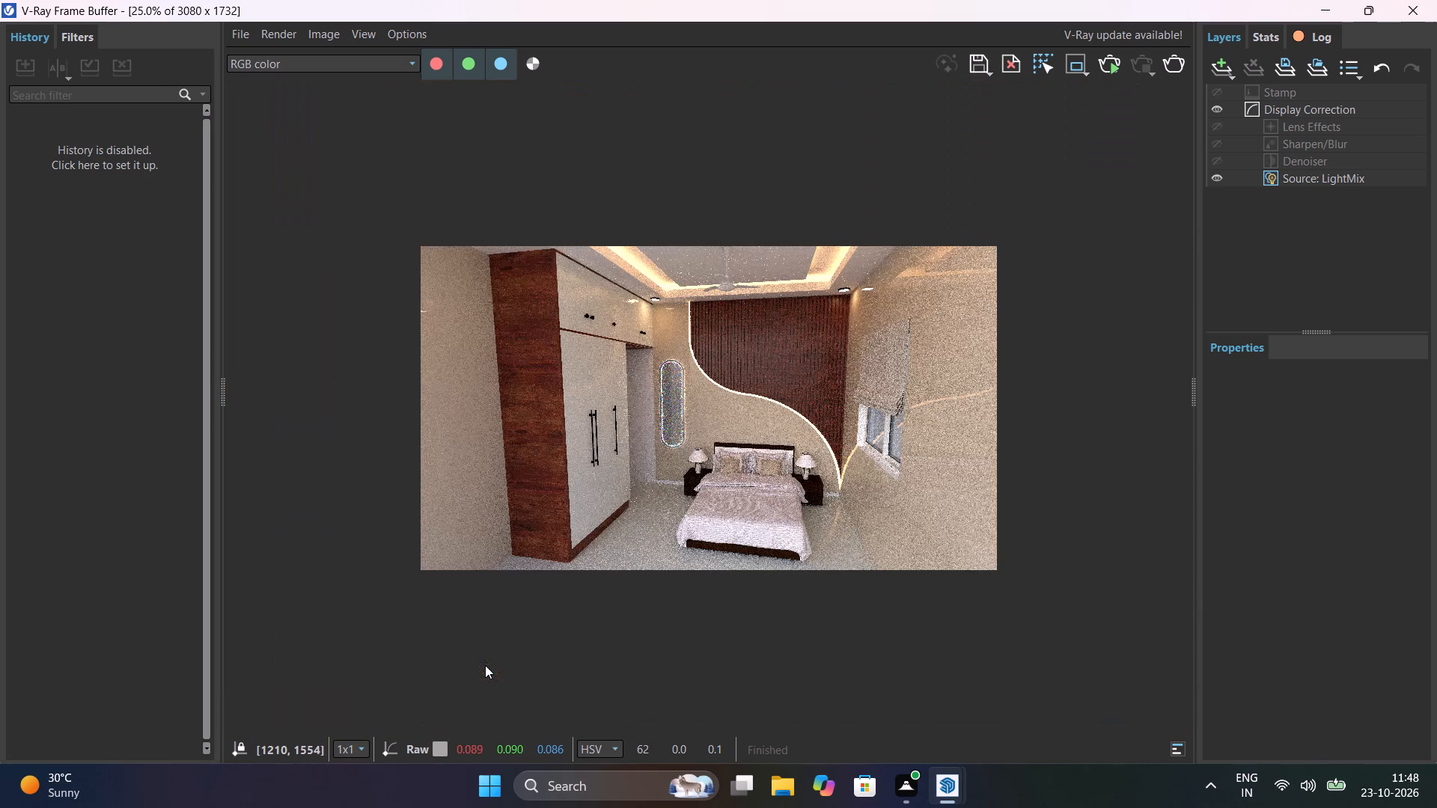
left_click(1424, 1)
Save the bedroom model with the view pulled back to show the whole room from outside its open side.
scroll(924, 554, "down", 2)
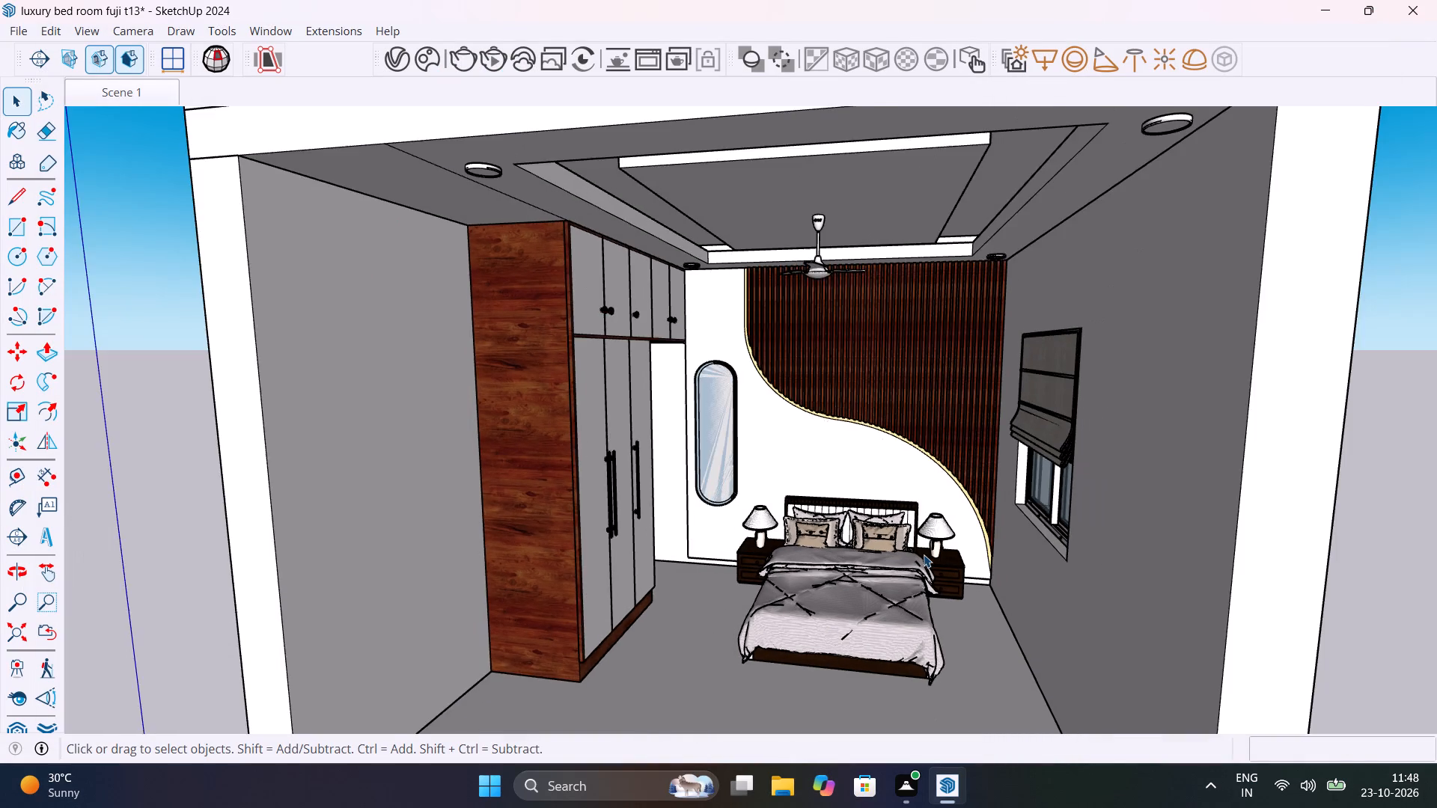
scroll(924, 554, "down", 1)
scroll(1017, 556, "down", 1)
middle_click_drag(1017, 556, 1103, 545)
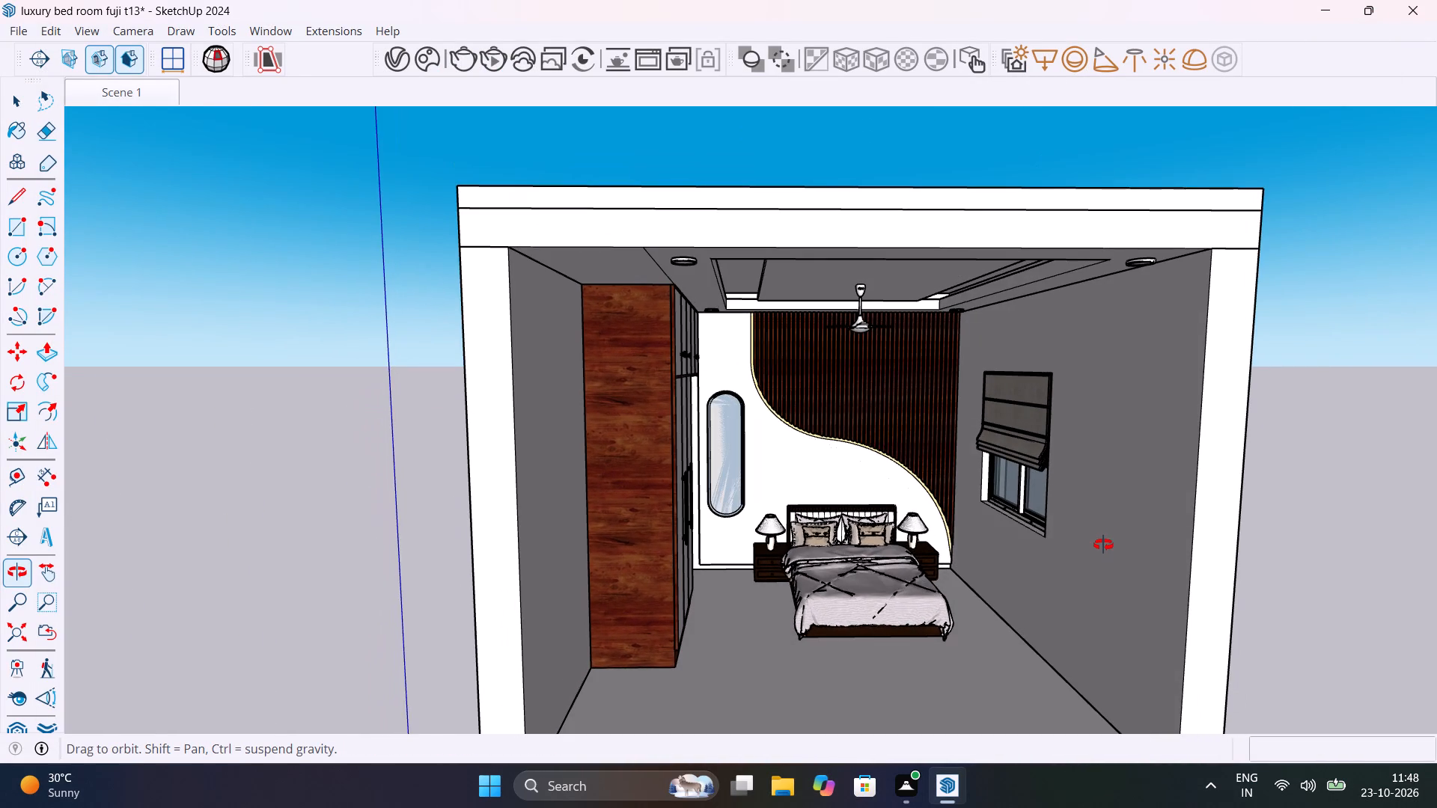
middle_click_drag(1103, 545, 1022, 526)
key("ctrl+s")
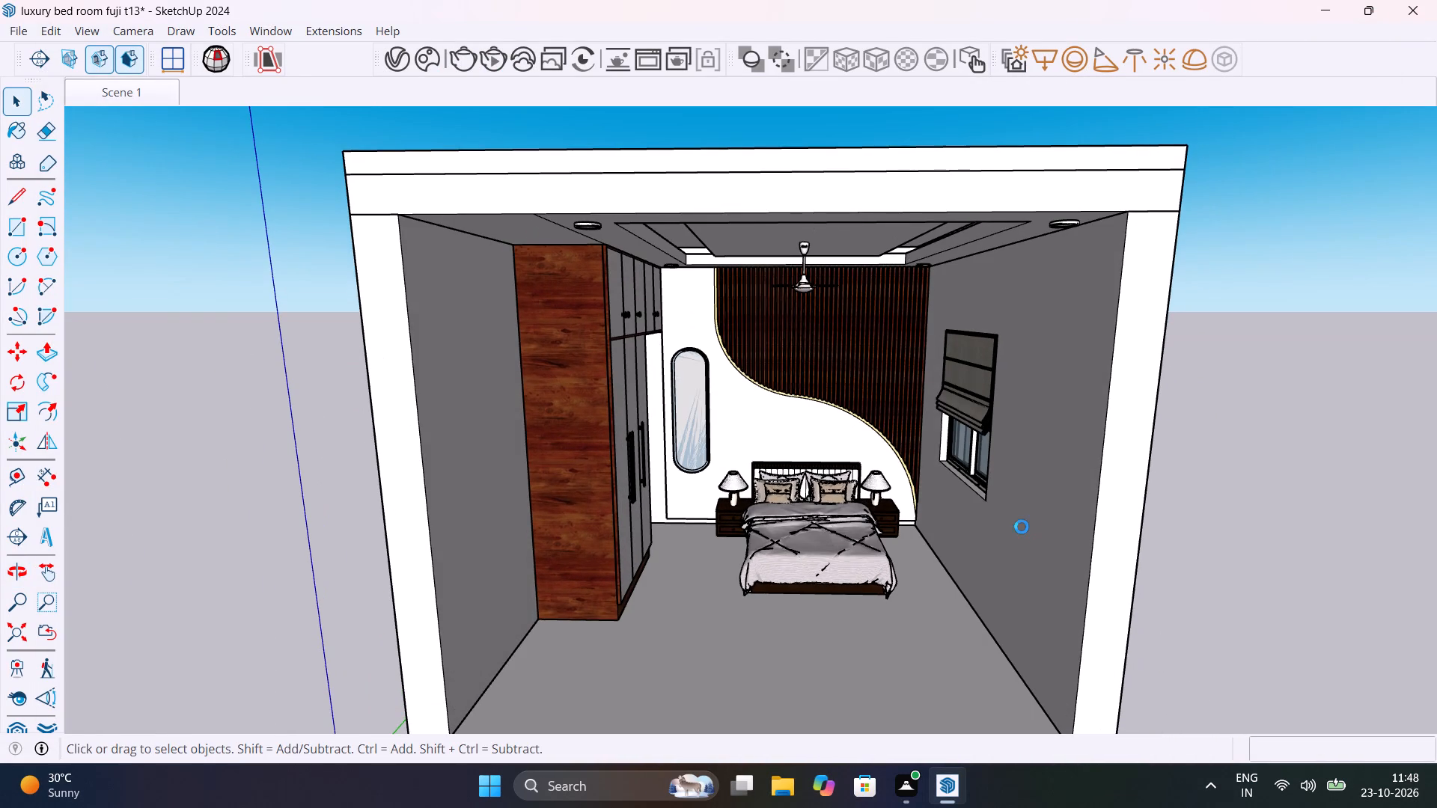